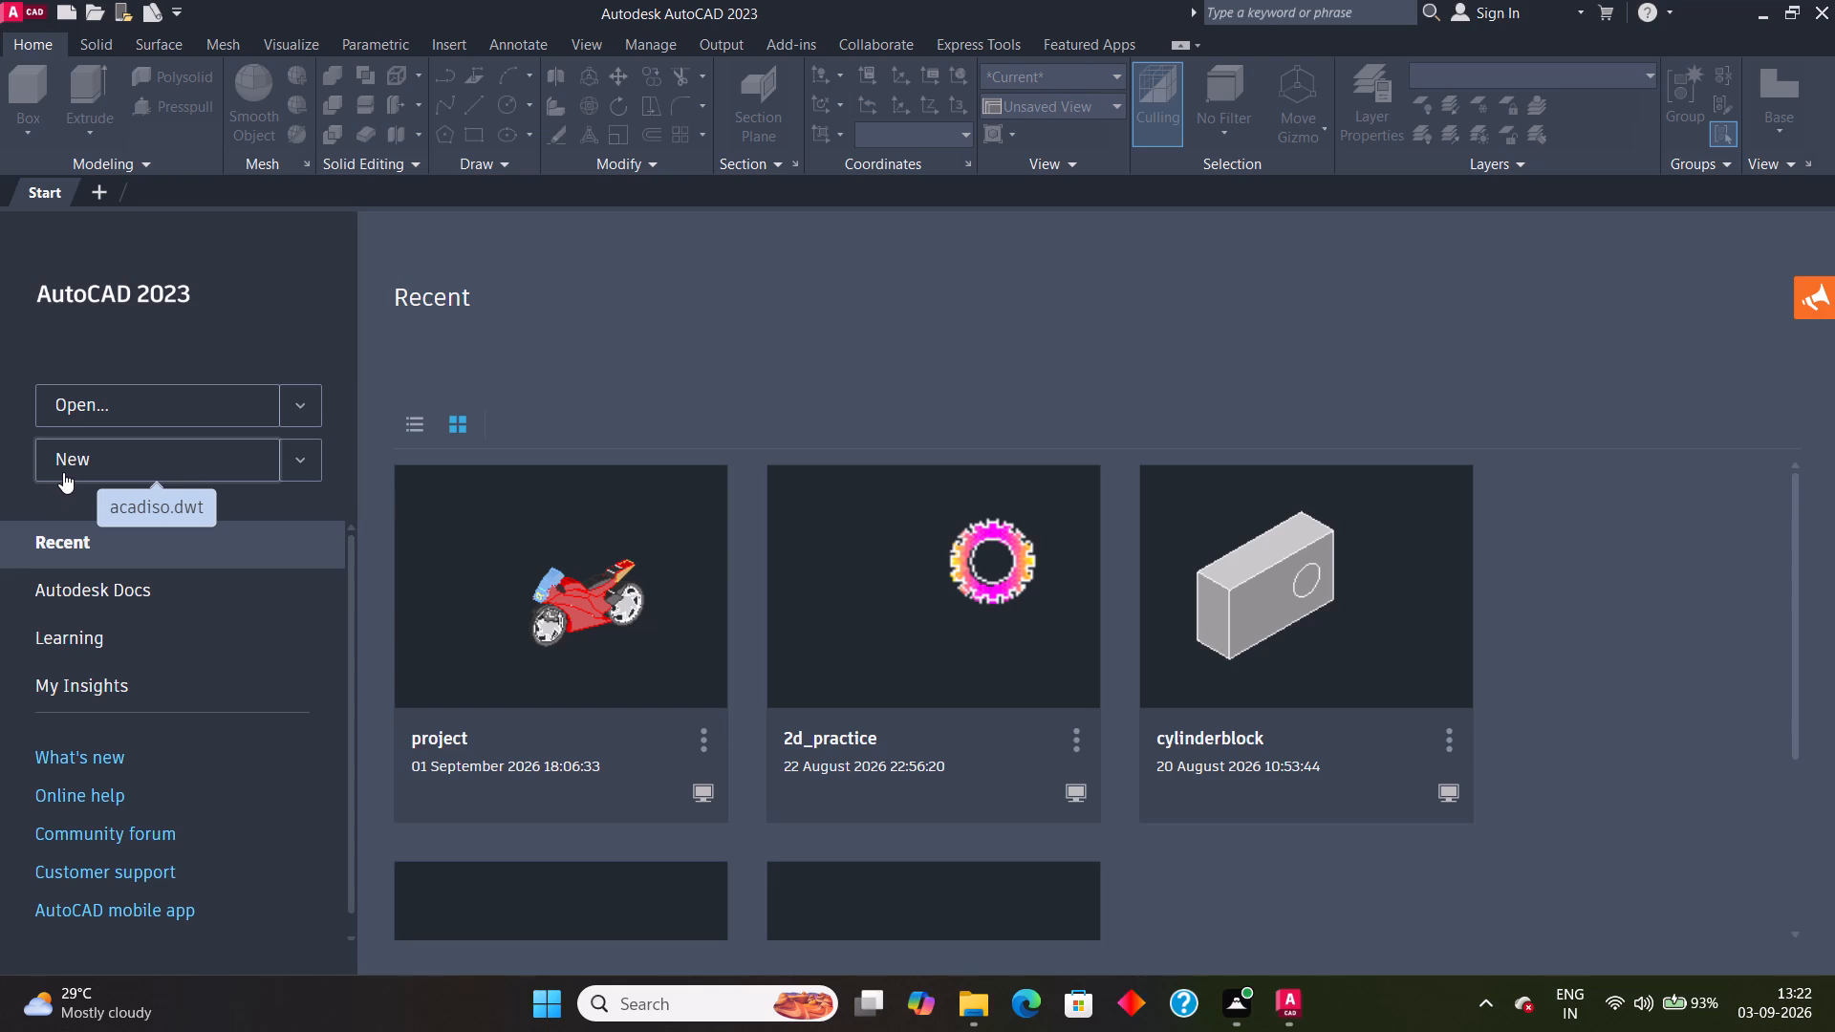
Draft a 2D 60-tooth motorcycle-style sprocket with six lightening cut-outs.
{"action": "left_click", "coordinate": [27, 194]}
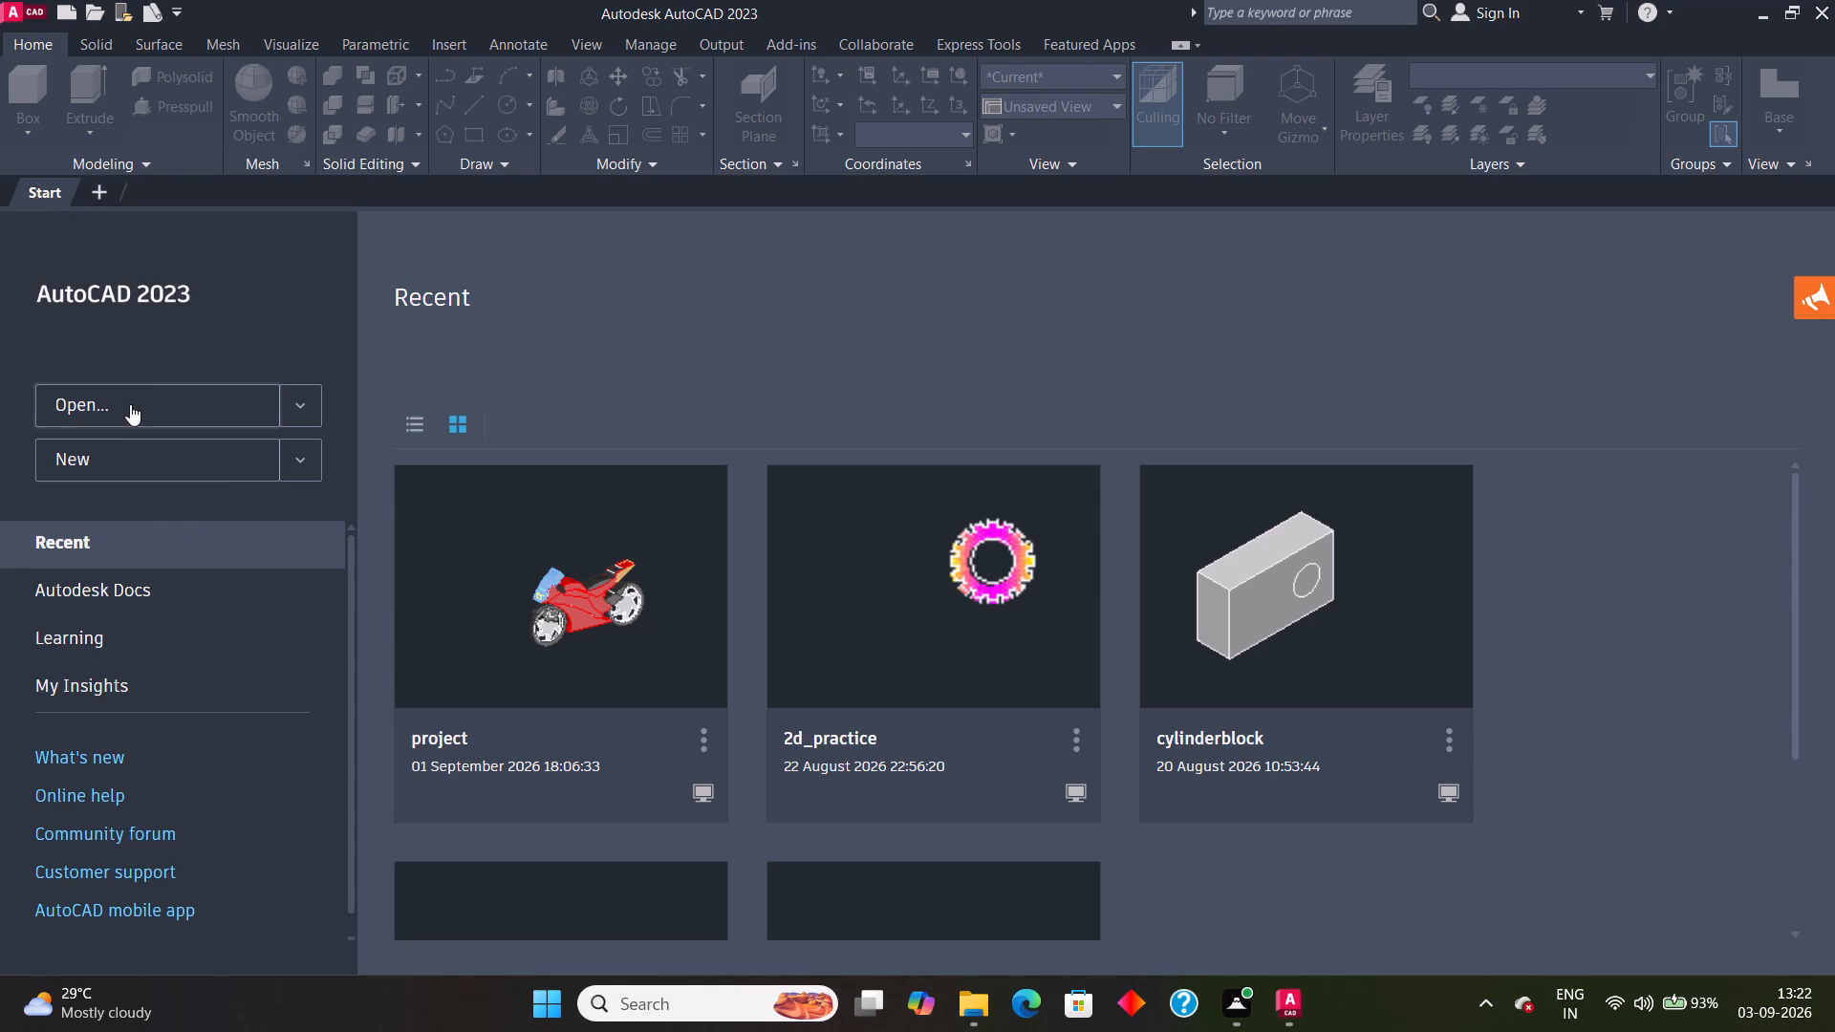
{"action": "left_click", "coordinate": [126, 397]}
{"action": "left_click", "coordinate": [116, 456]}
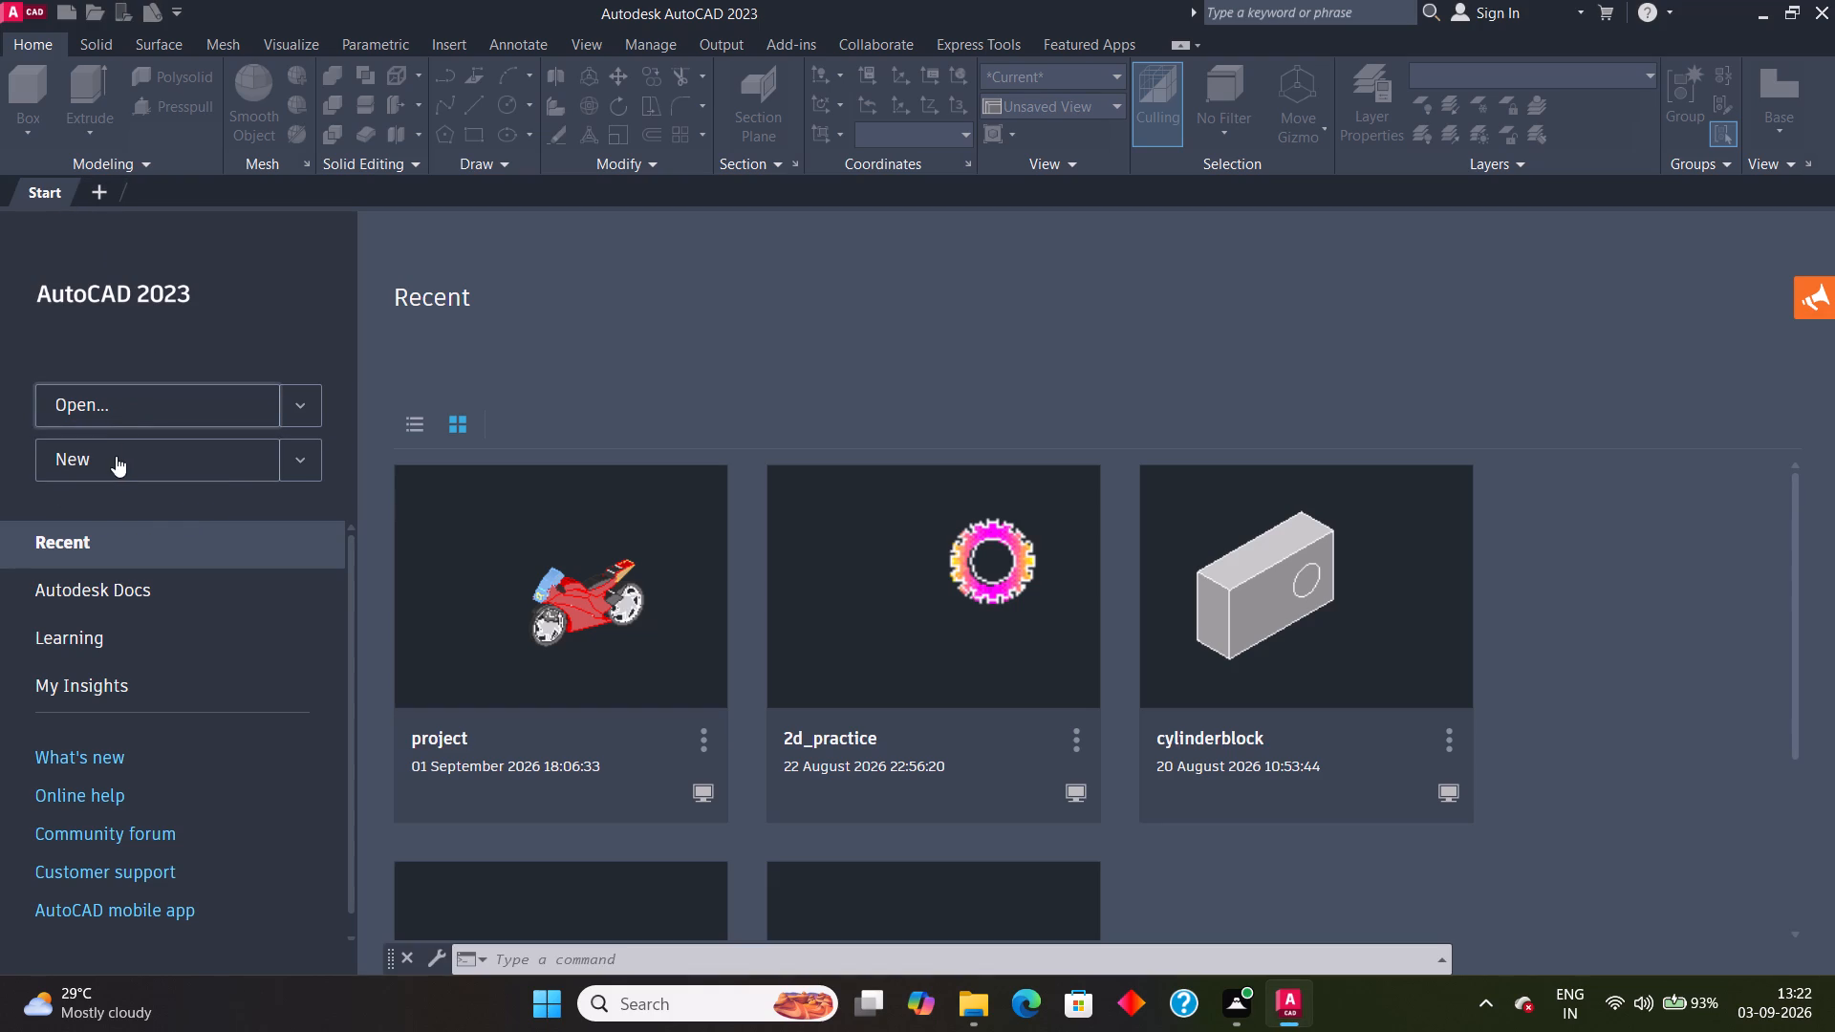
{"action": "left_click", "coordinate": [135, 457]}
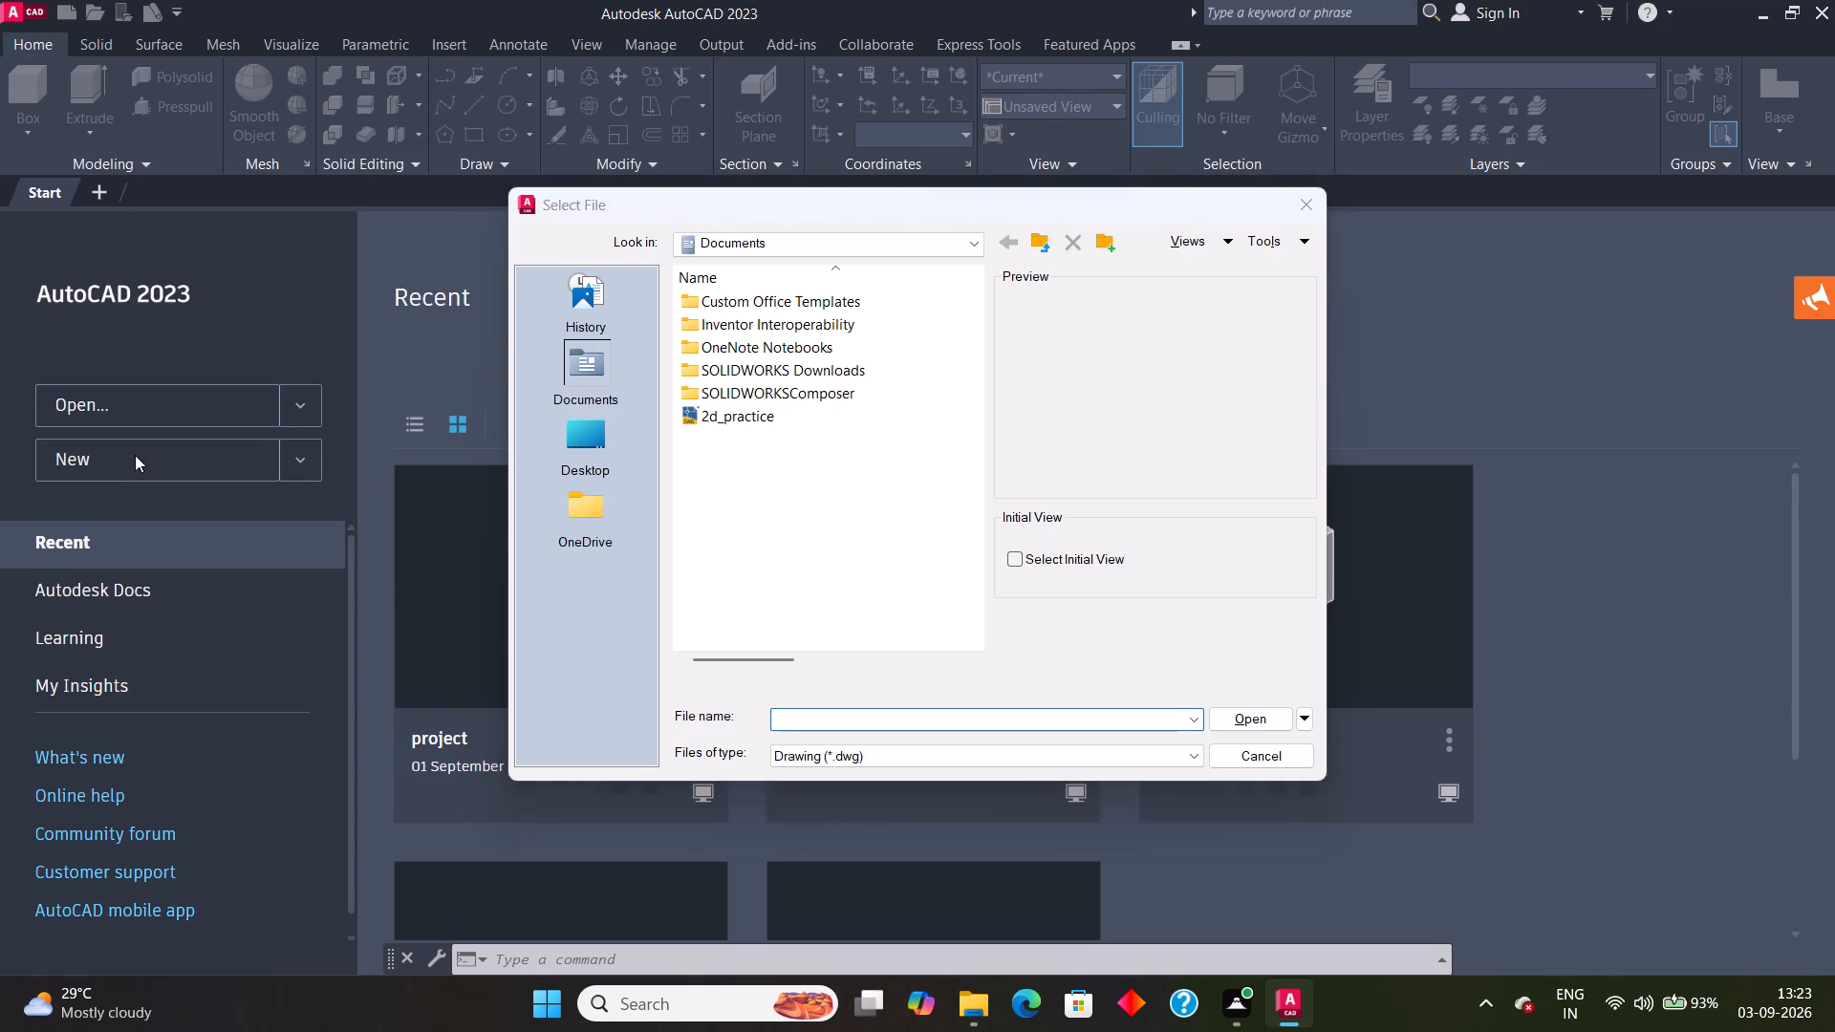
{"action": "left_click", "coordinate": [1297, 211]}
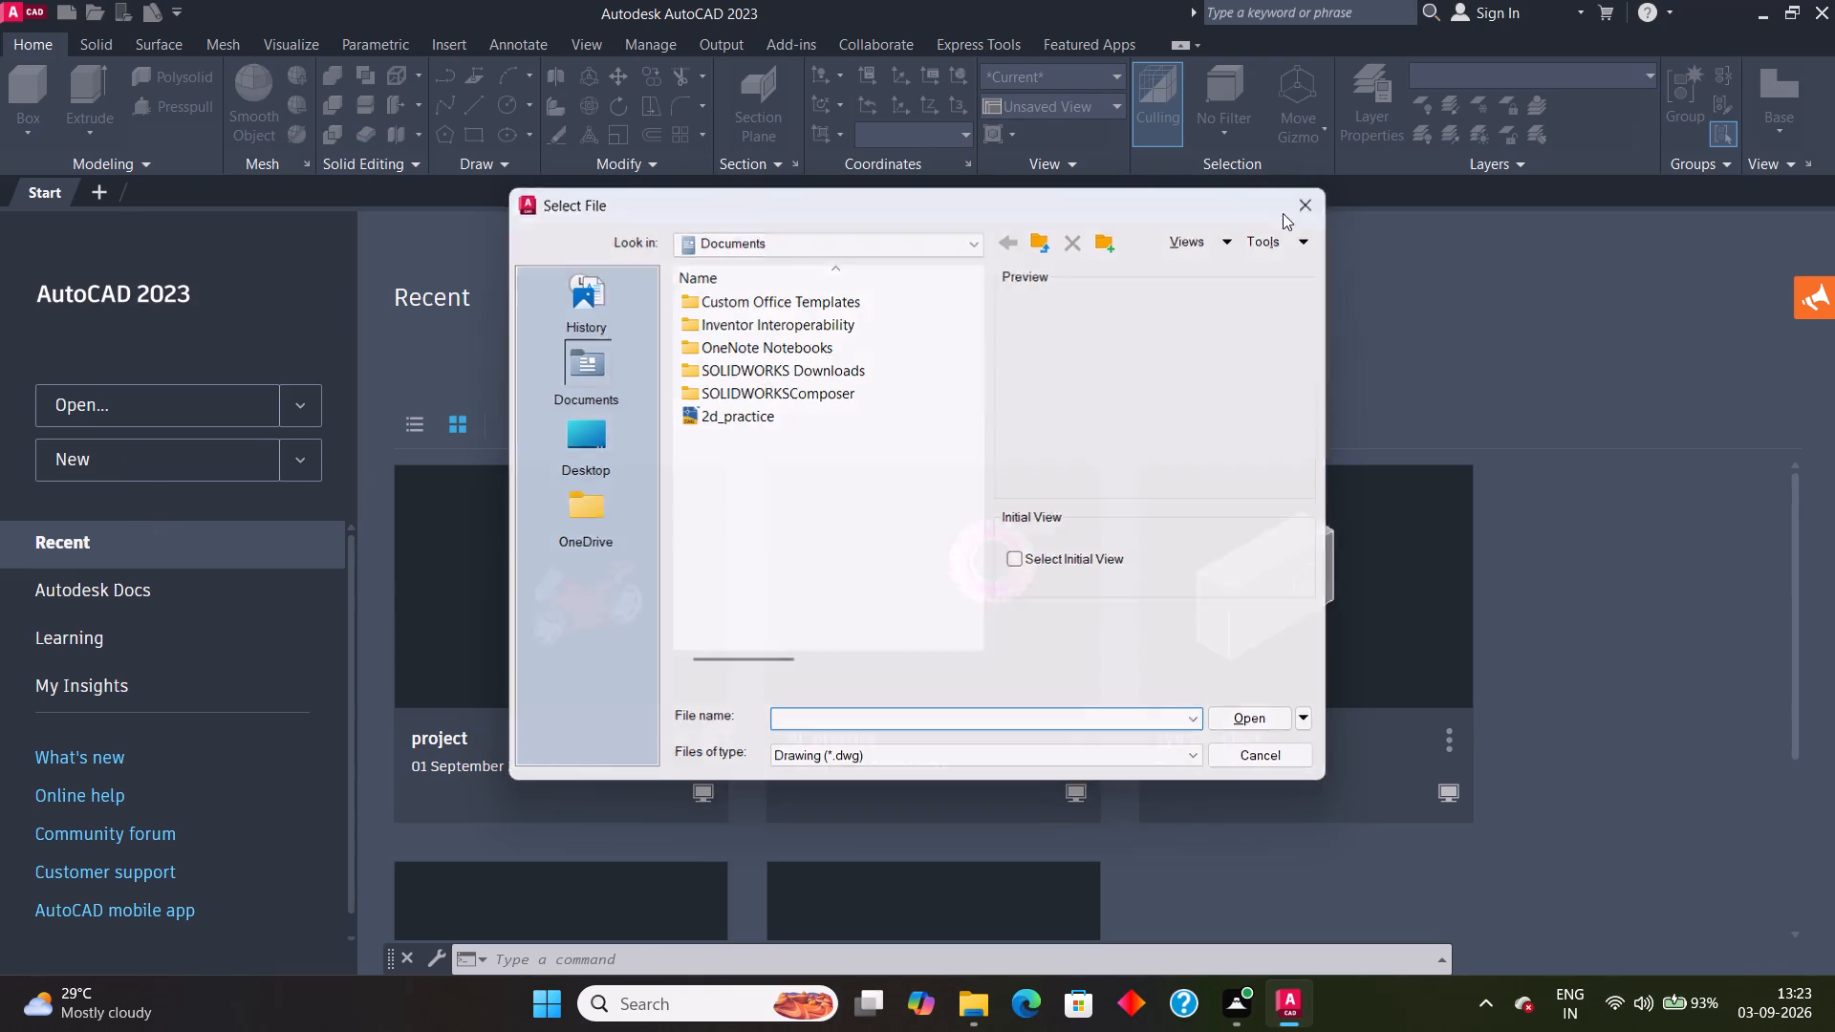
Create a new blank drawing.
{"action": "left_click", "coordinate": [112, 455]}
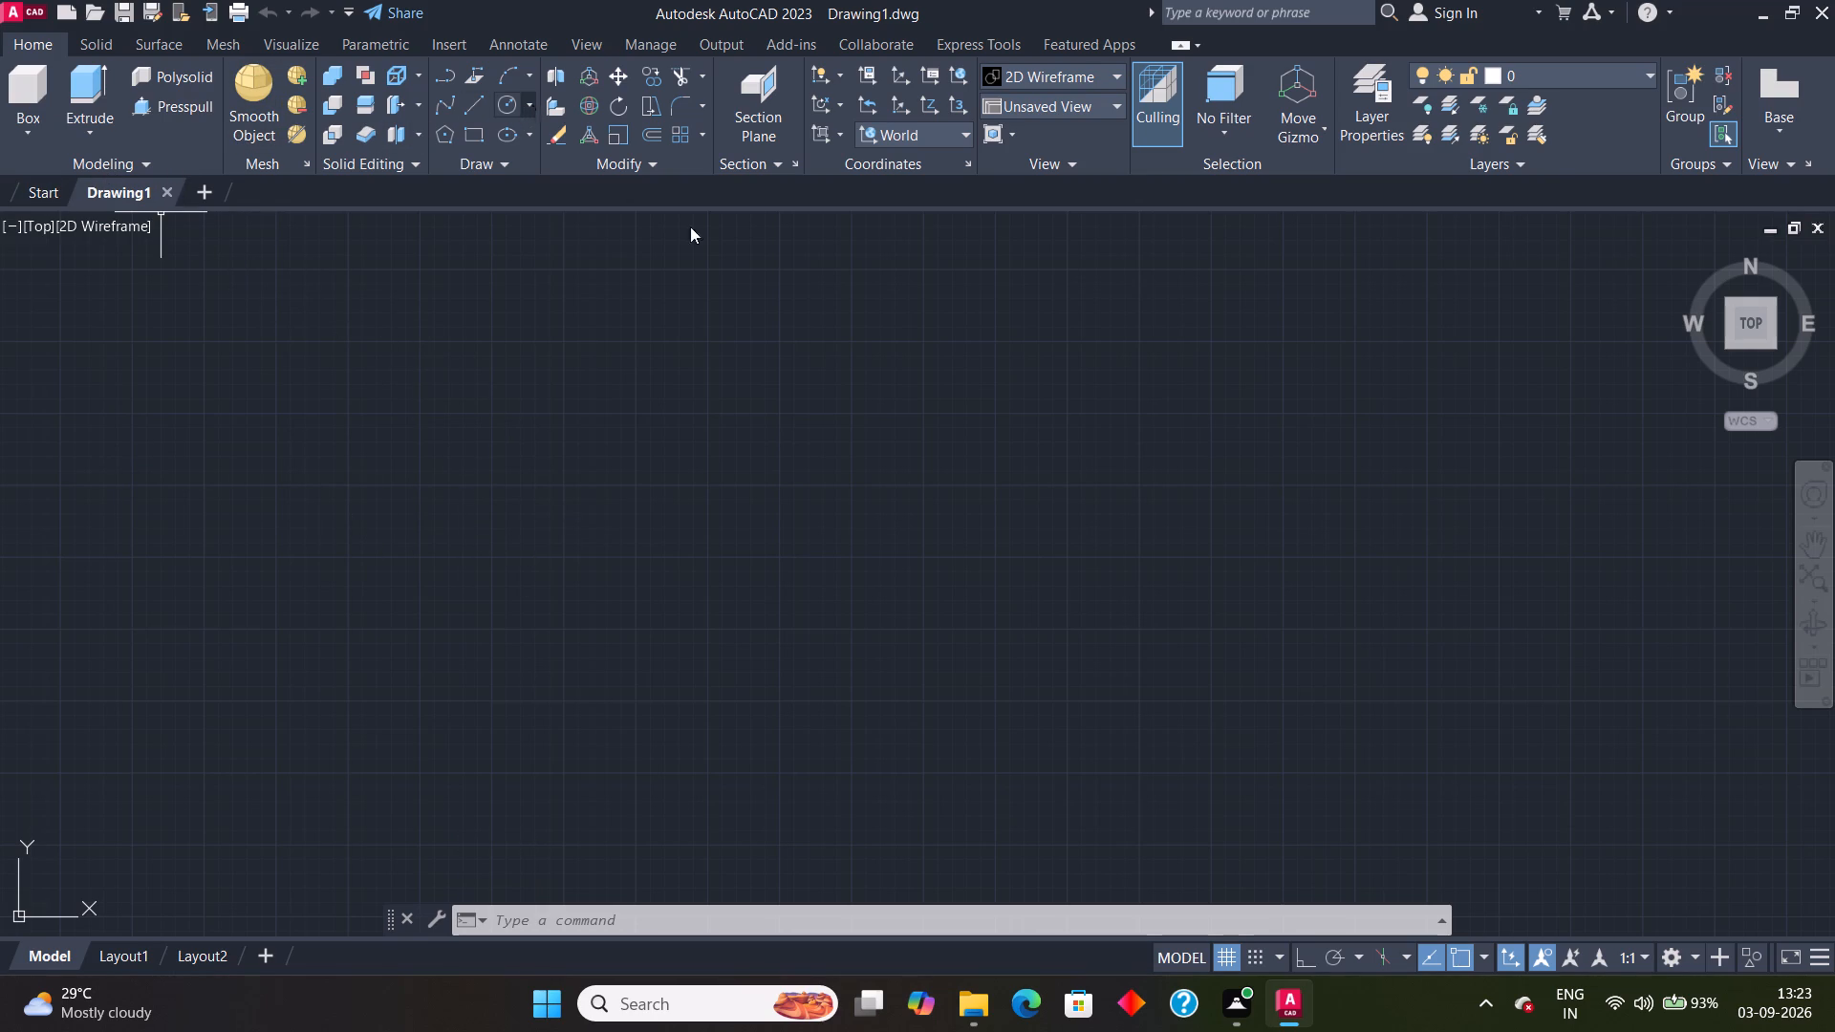
Switch the workspace to Drafting & Annotation.
{"action": "left_click", "coordinate": [1821, 952]}
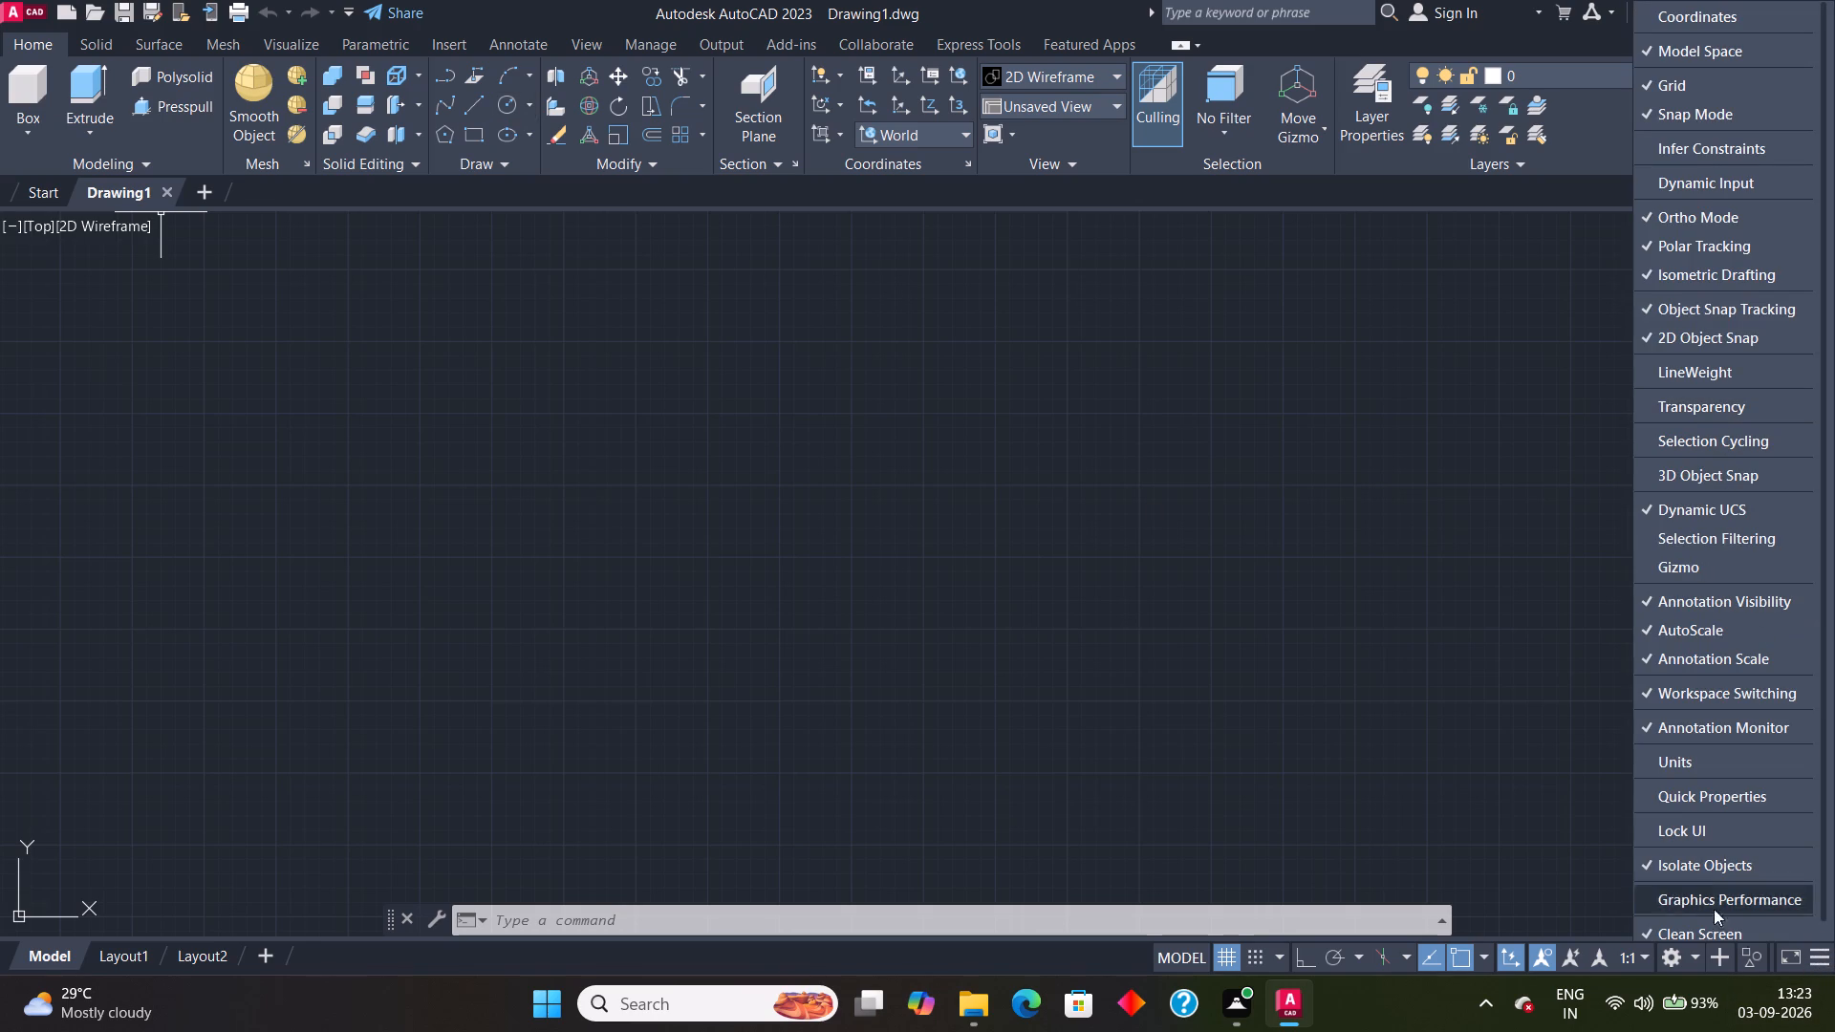
{"action": "left_click", "coordinate": [1811, 952]}
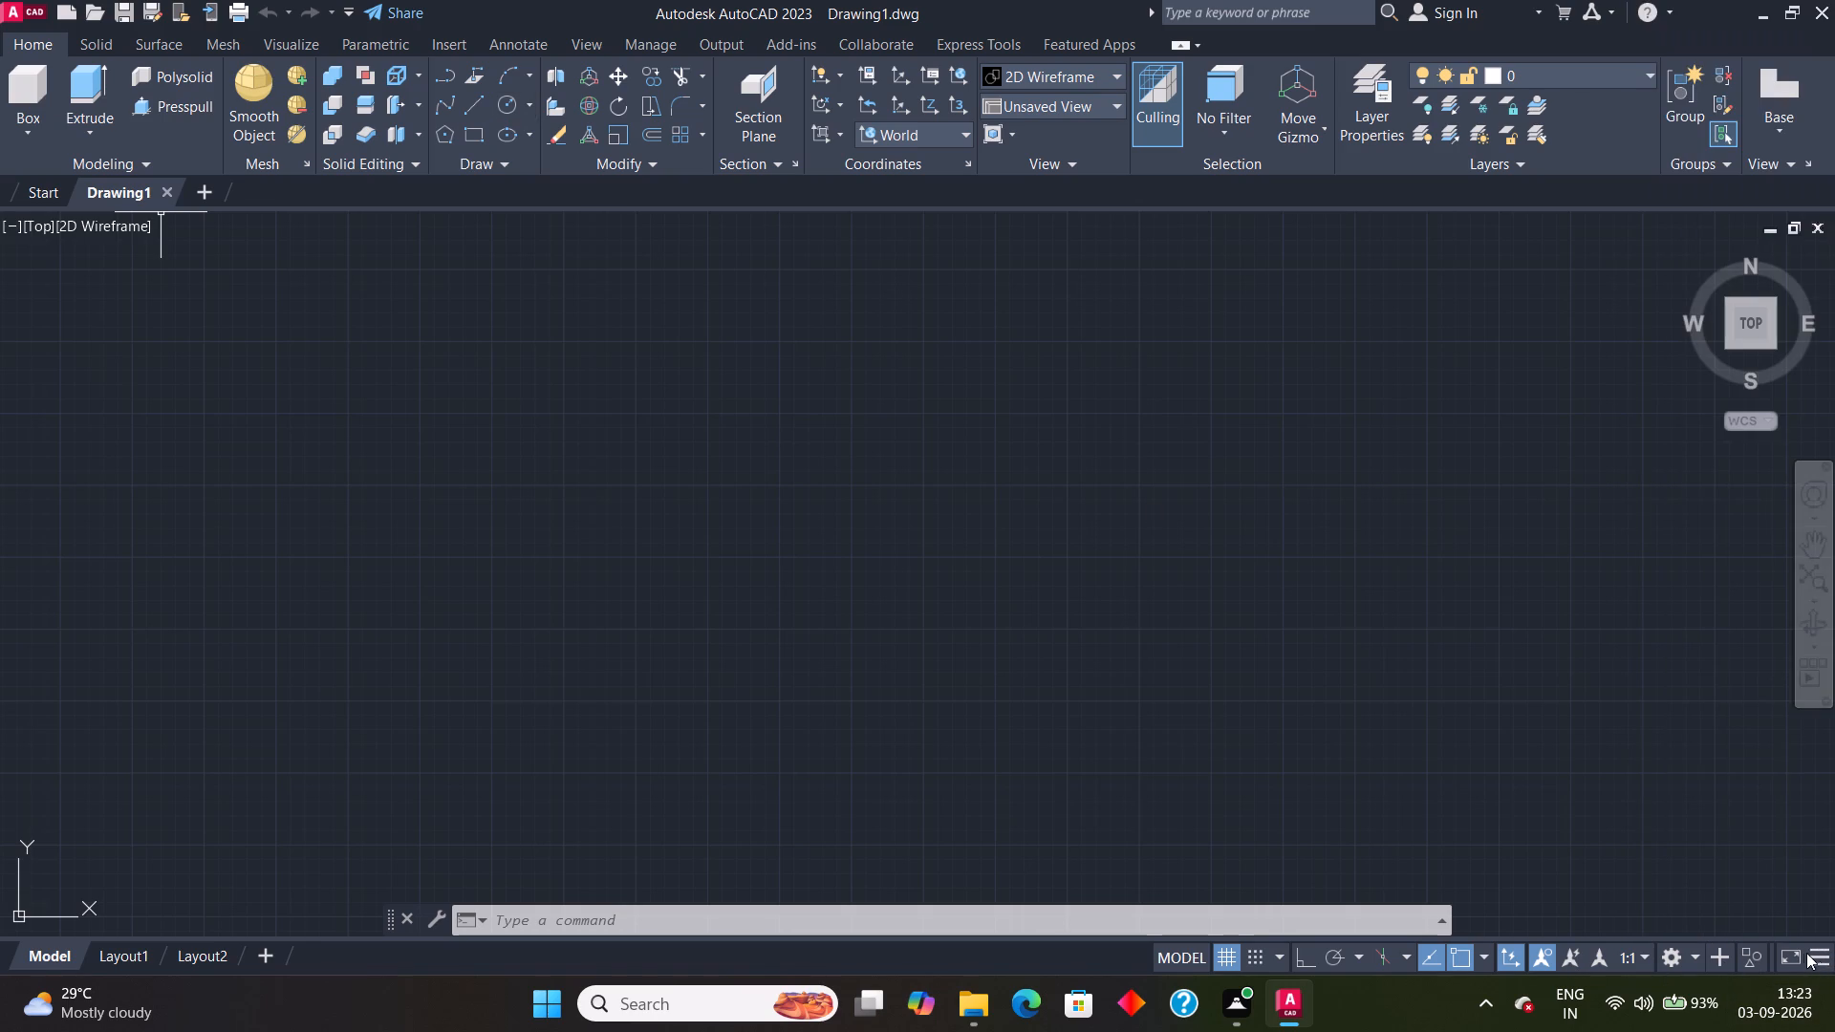
{"action": "left_click", "coordinate": [1693, 959]}
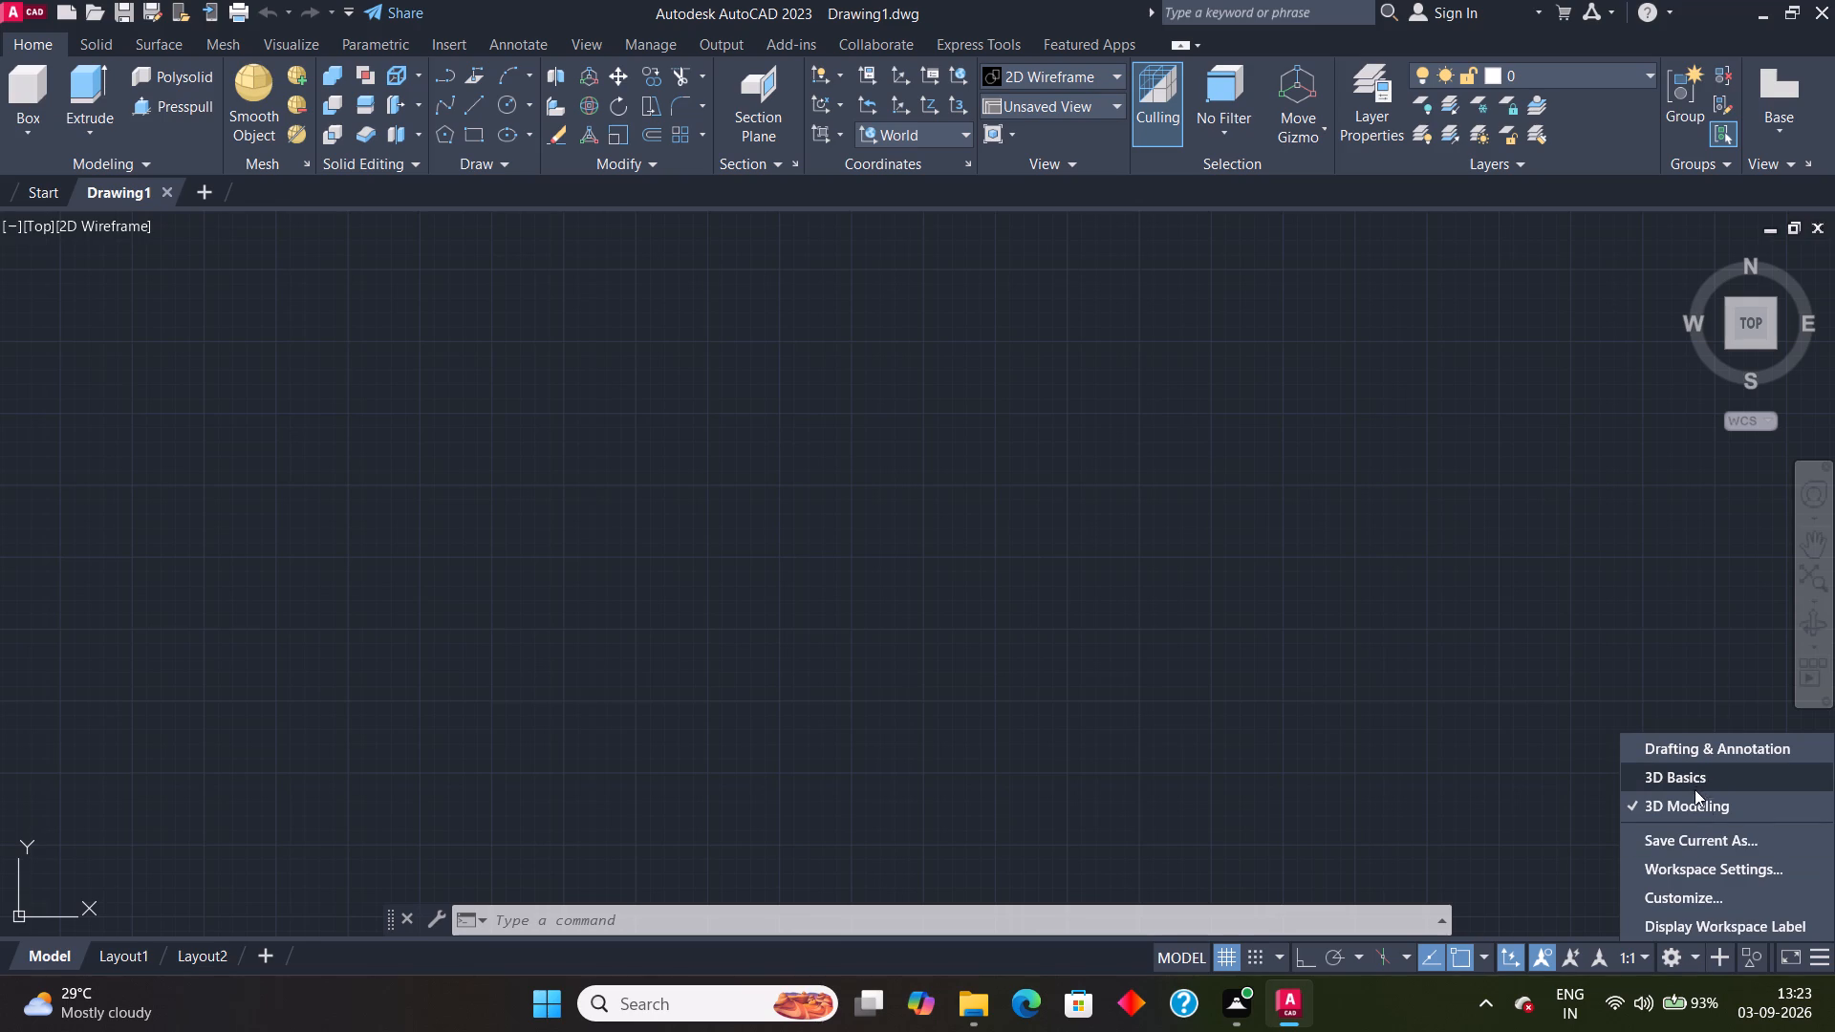
{"action": "left_click", "coordinate": [1707, 747]}
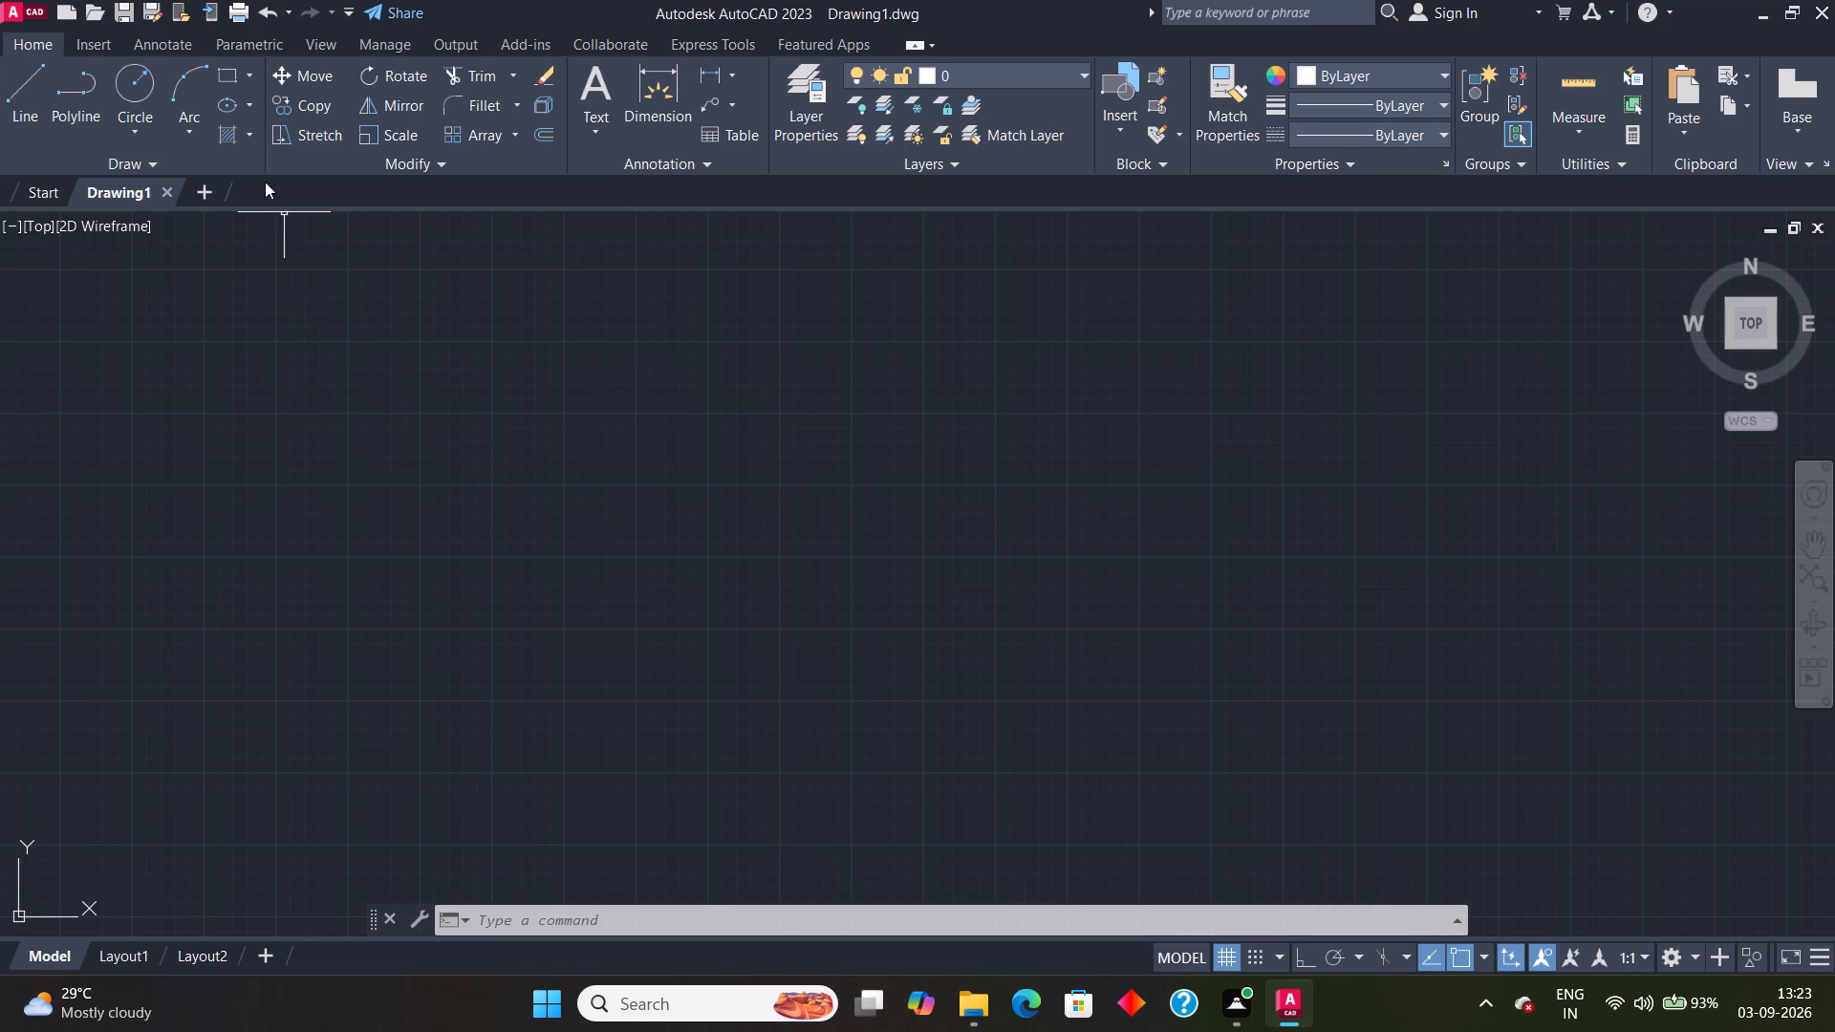
Draw a center-diameter circle with a diameter of 80 near the middle of the drawing area.
{"action": "left_click", "coordinate": [139, 130]}
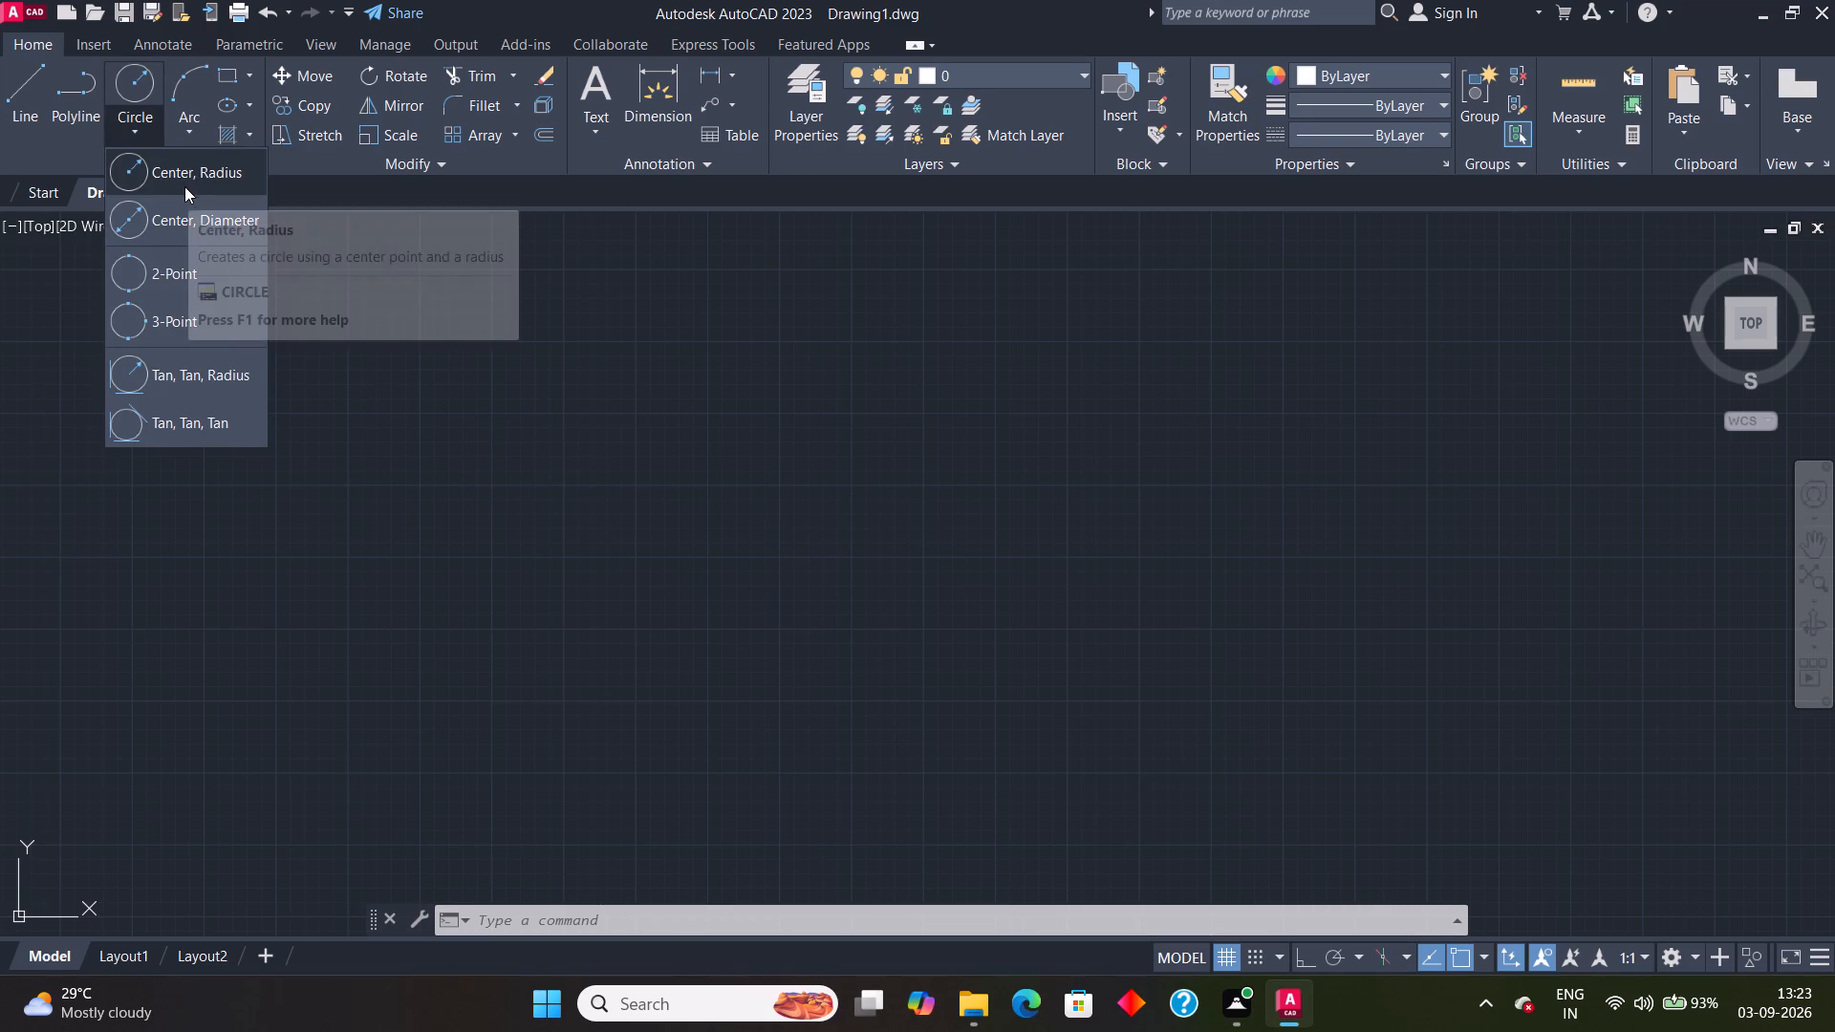
{"action": "left_click", "coordinate": [195, 214]}
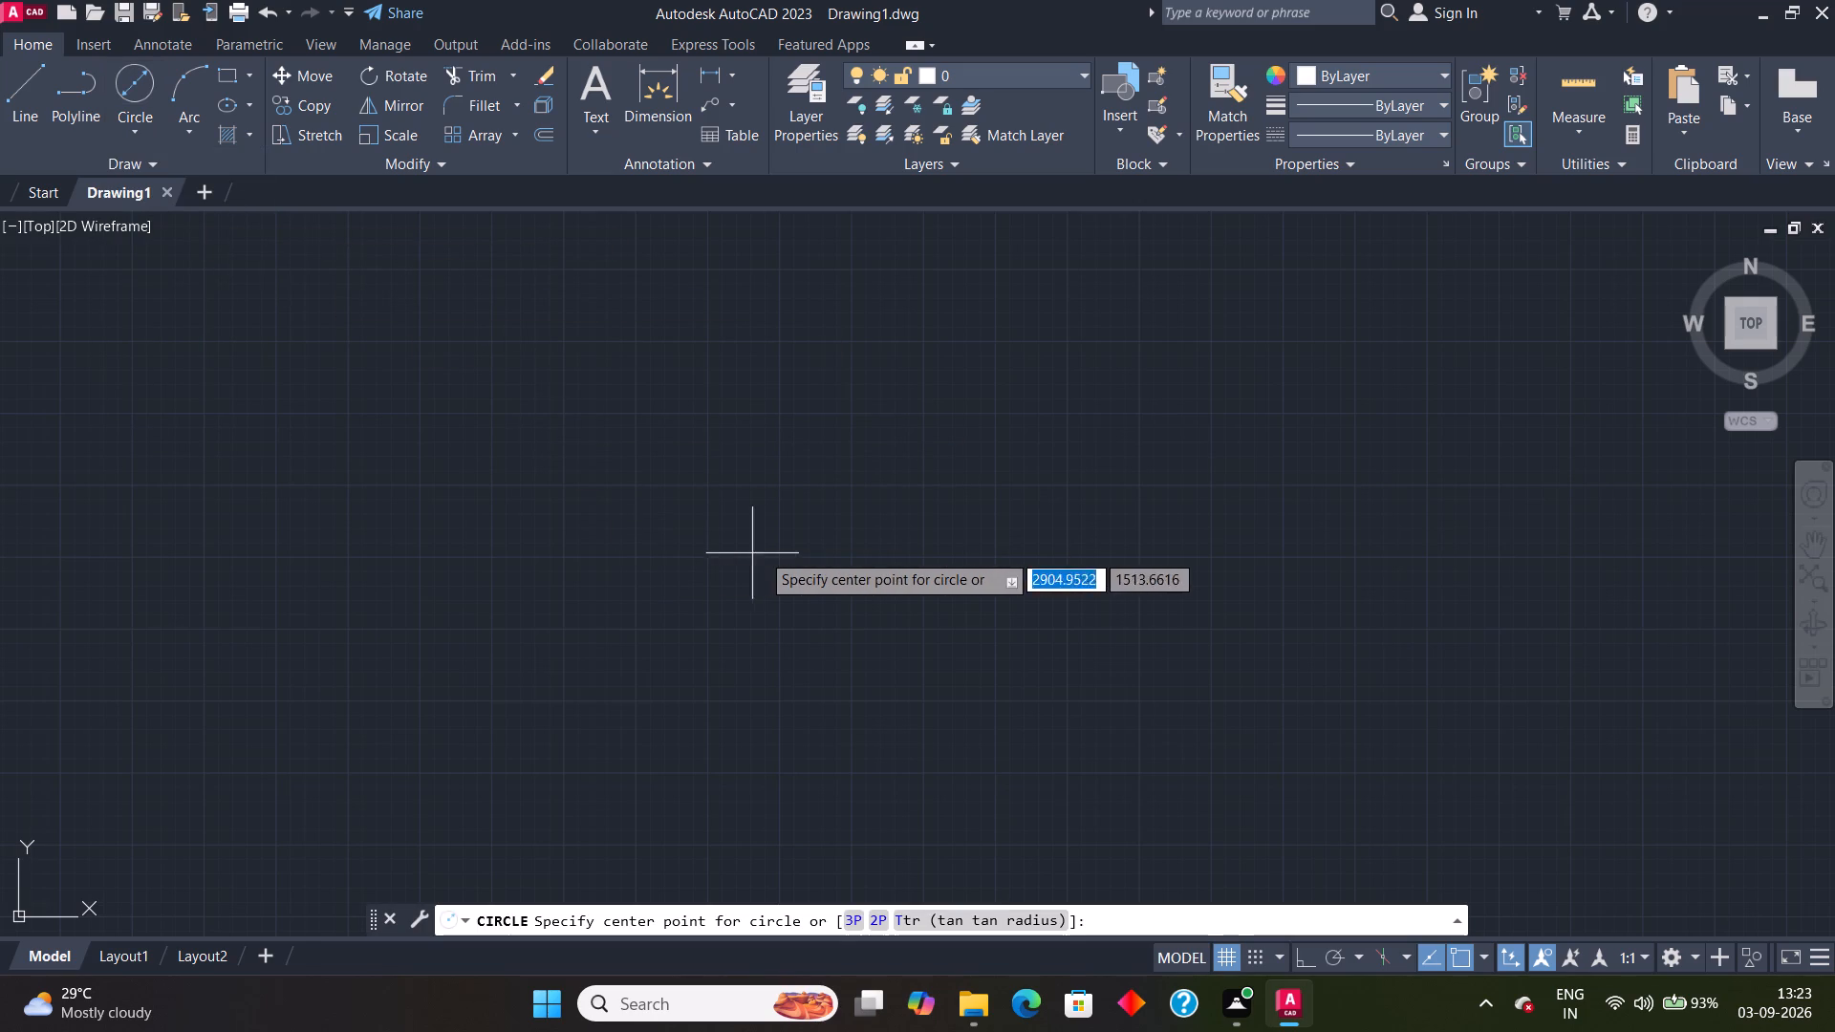
{"action": "left_click", "coordinate": [852, 559]}
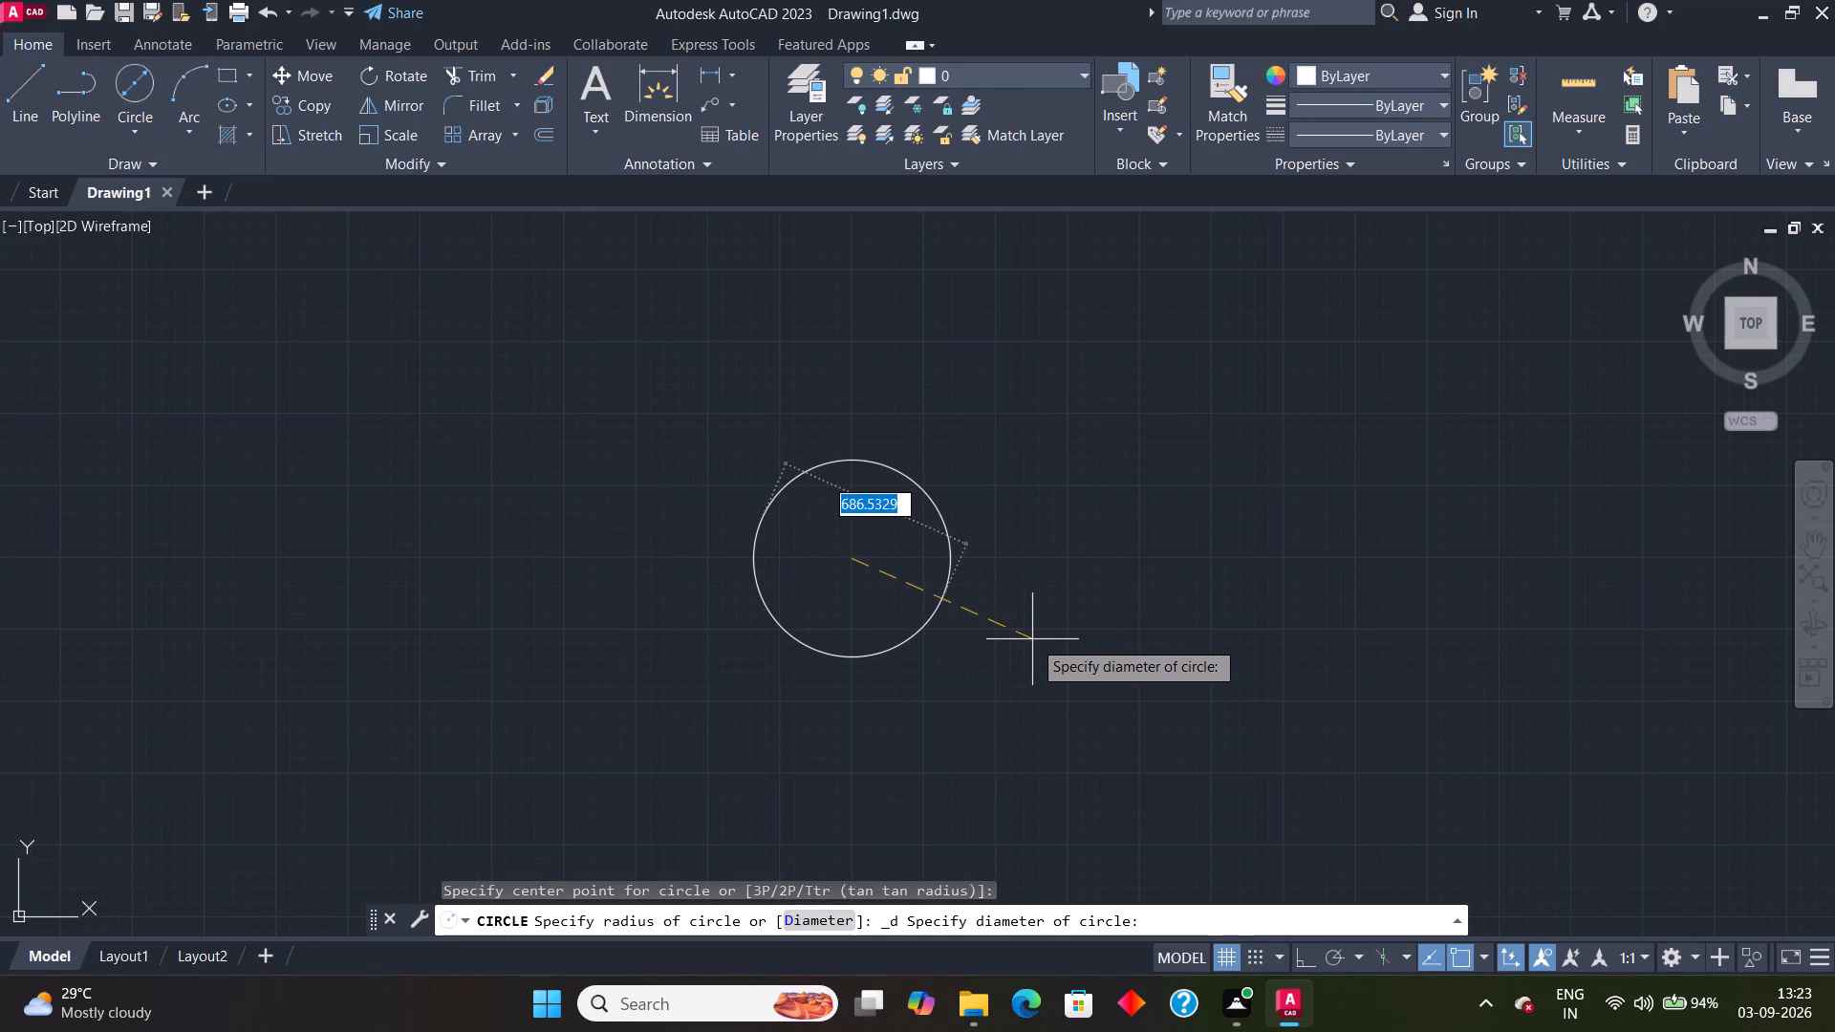
{"action": "type", "text": "80"}
{"action": "key", "text": "Return"}
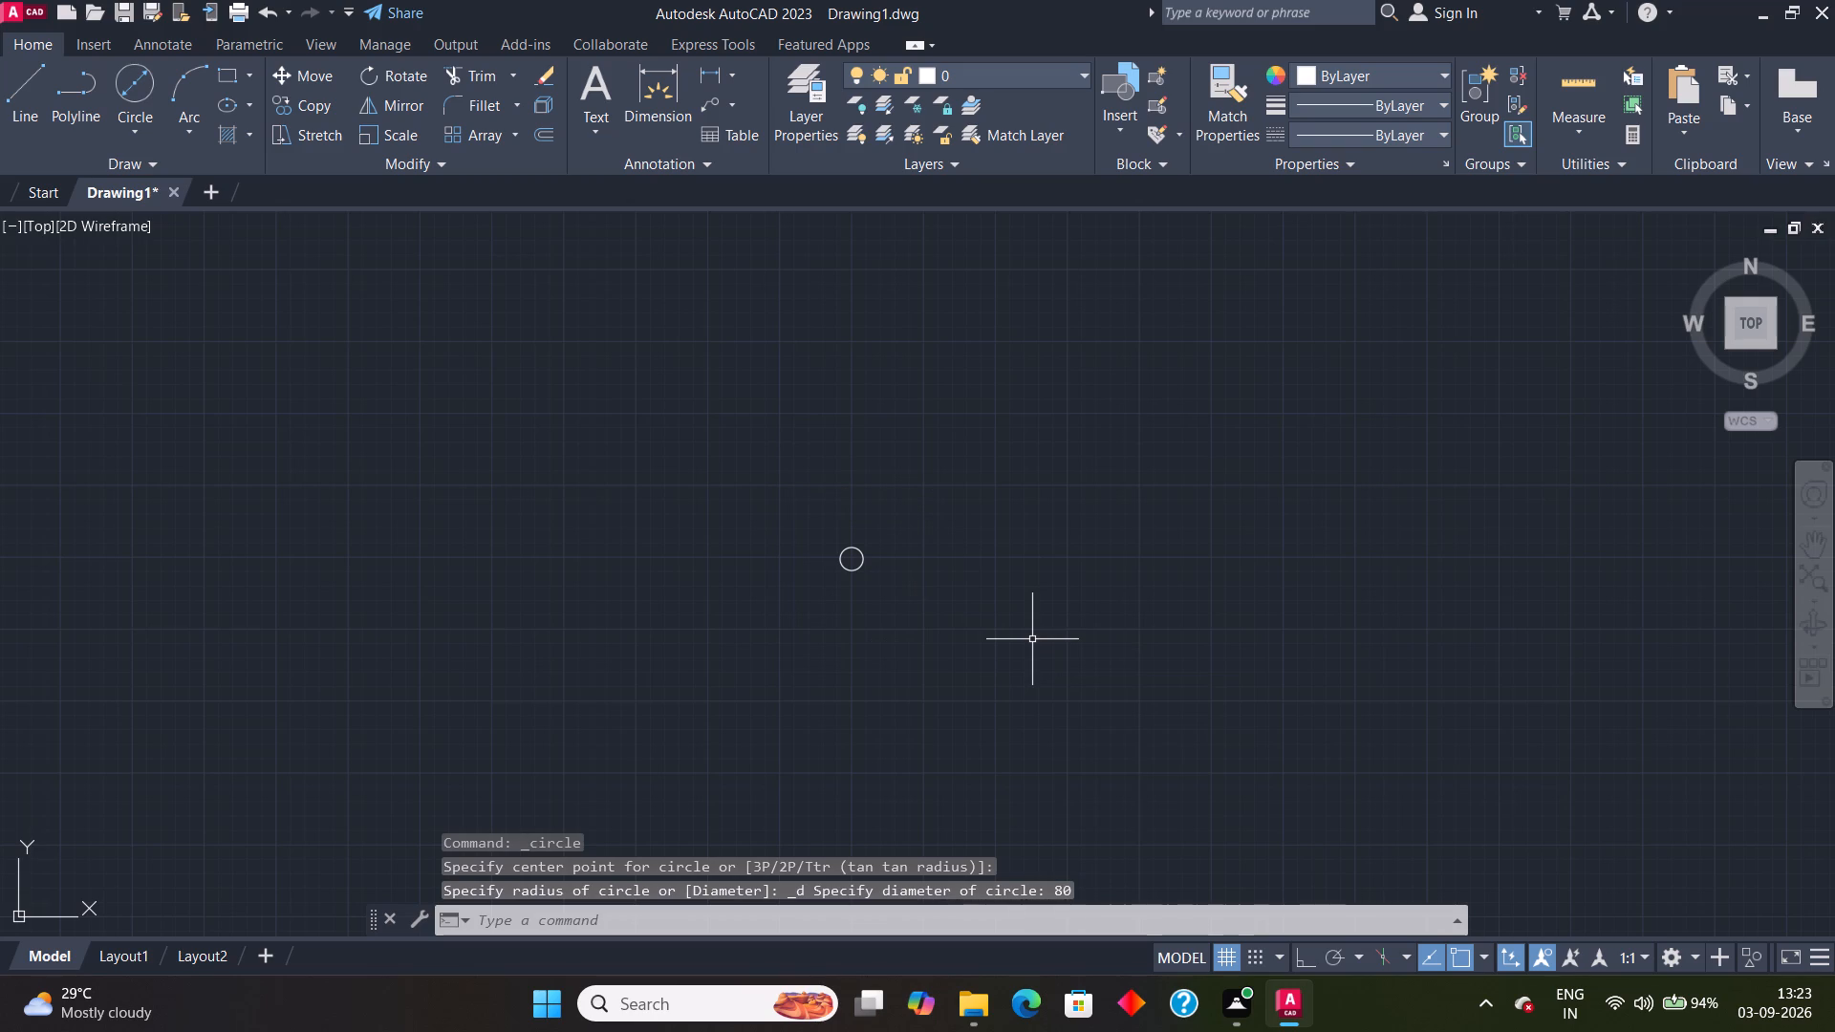
Draw a concentric circle with a diameter of 104 around the center of the existing circle.
{"action": "scroll", "coordinate": [858, 559], "scroll_direction": "up", "scroll_amount": 5}
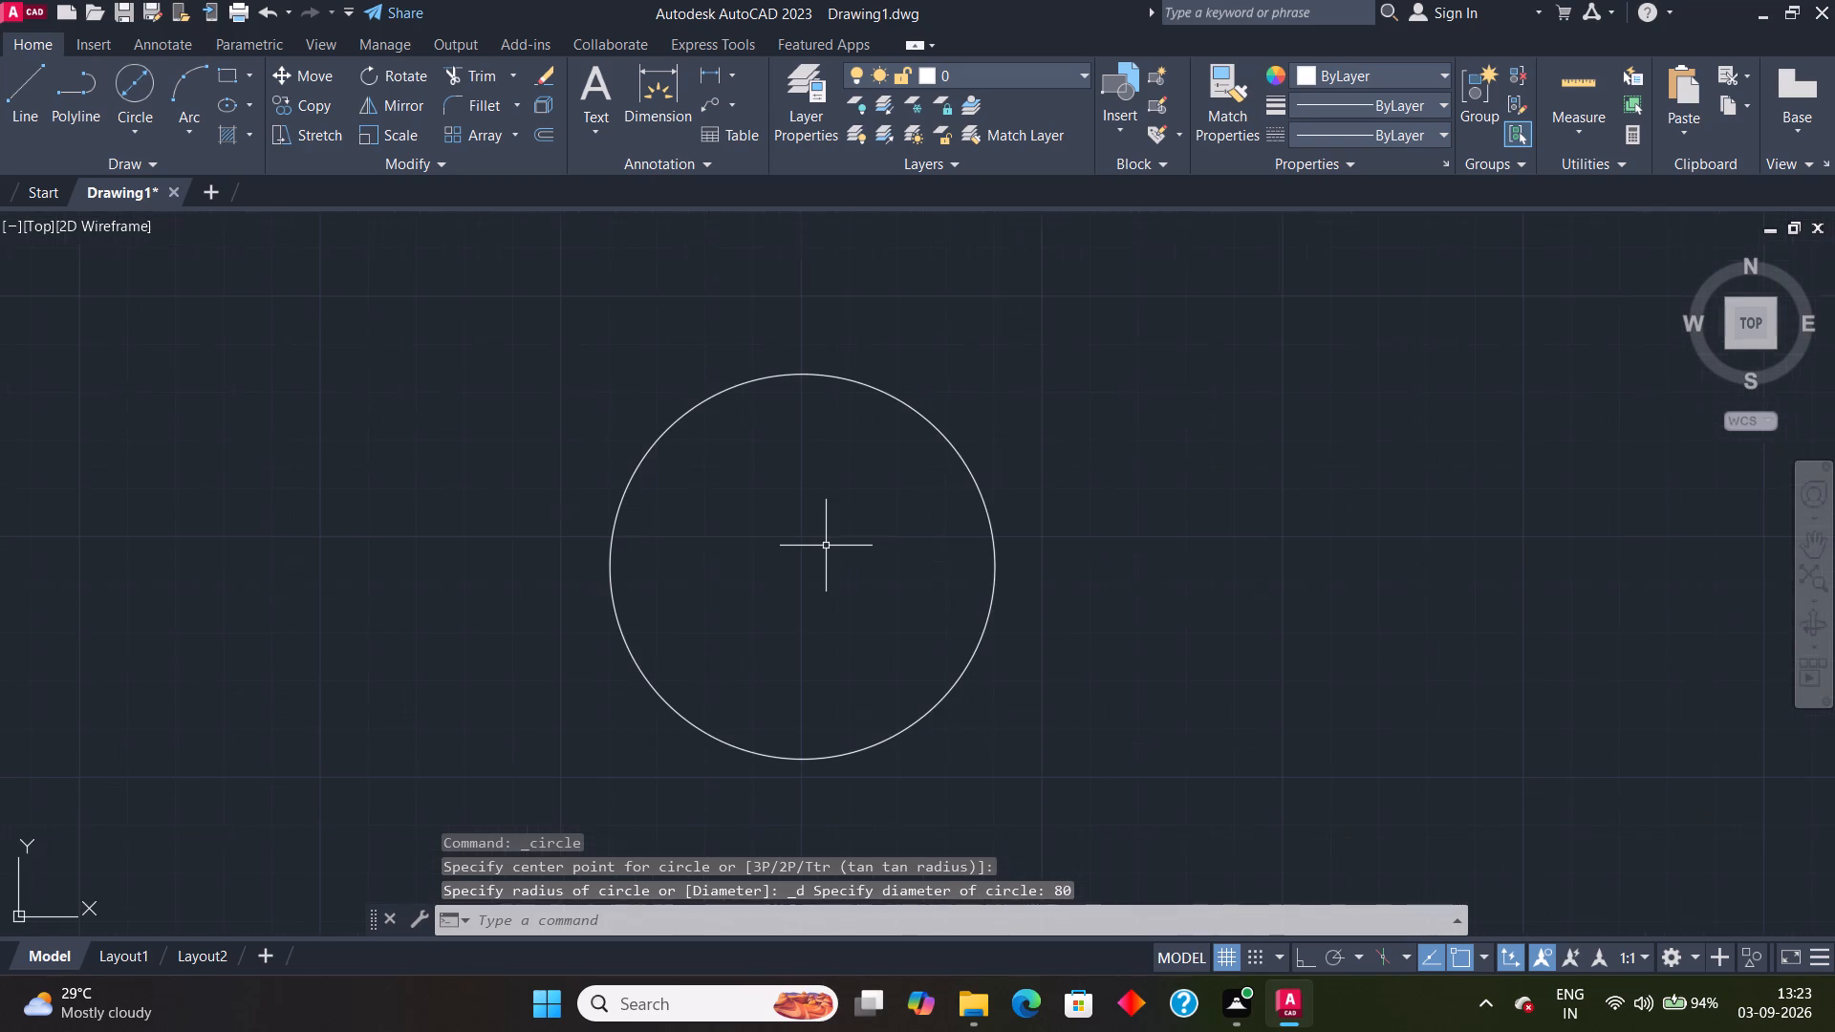
{"action": "scroll", "coordinate": [826, 546], "scroll_direction": "up", "scroll_amount": 1}
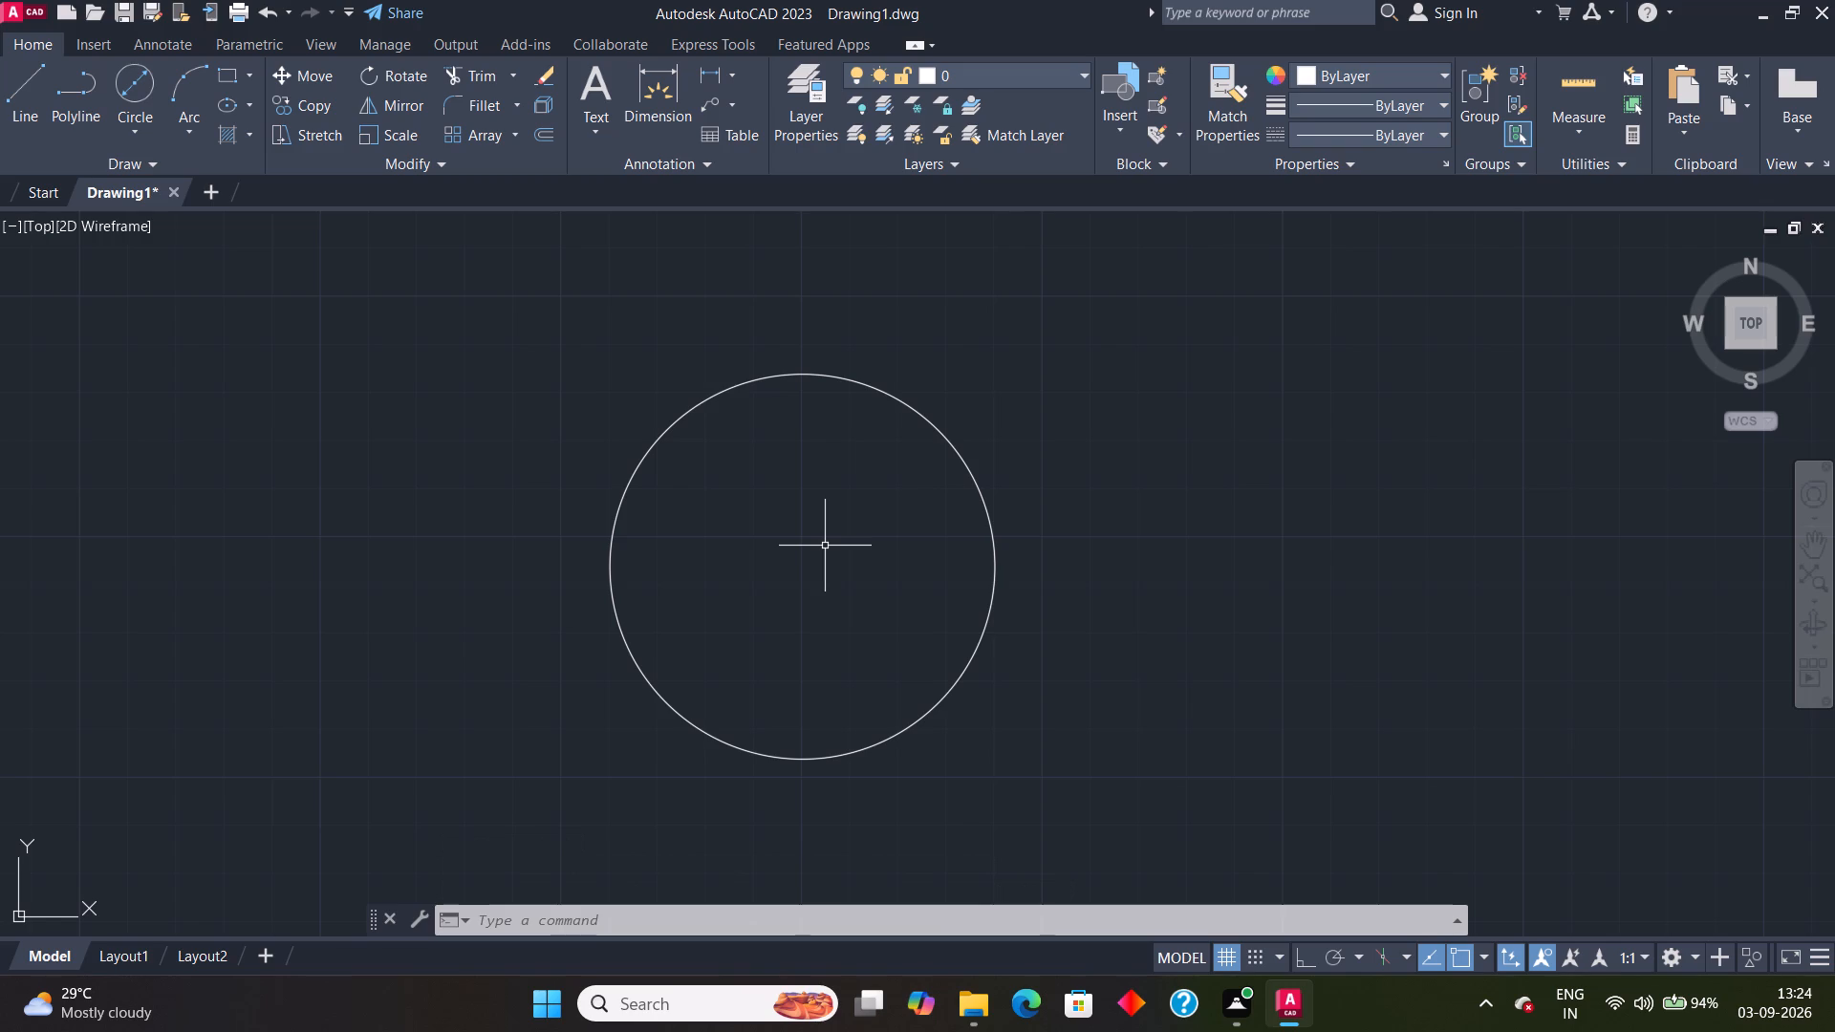
{"action": "left_click", "coordinate": [139, 131]}
{"action": "left_click", "coordinate": [189, 211]}
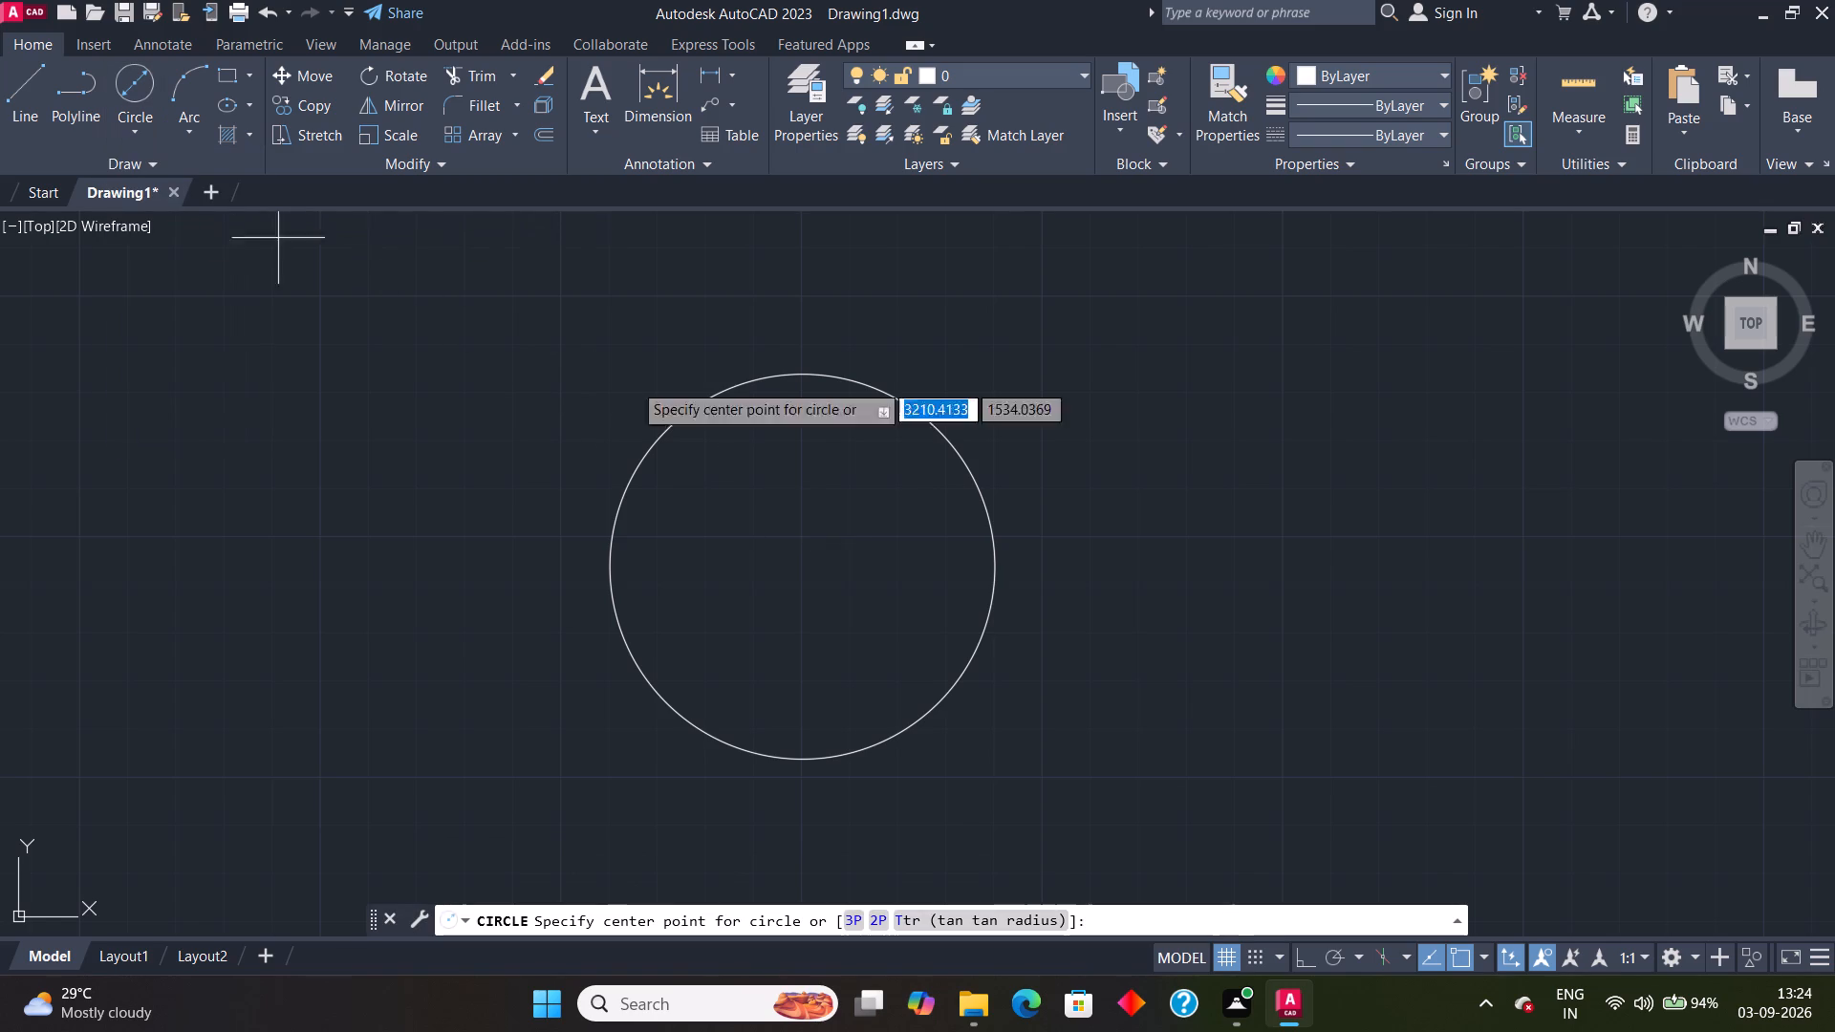
{"action": "left_click", "coordinate": [797, 563]}
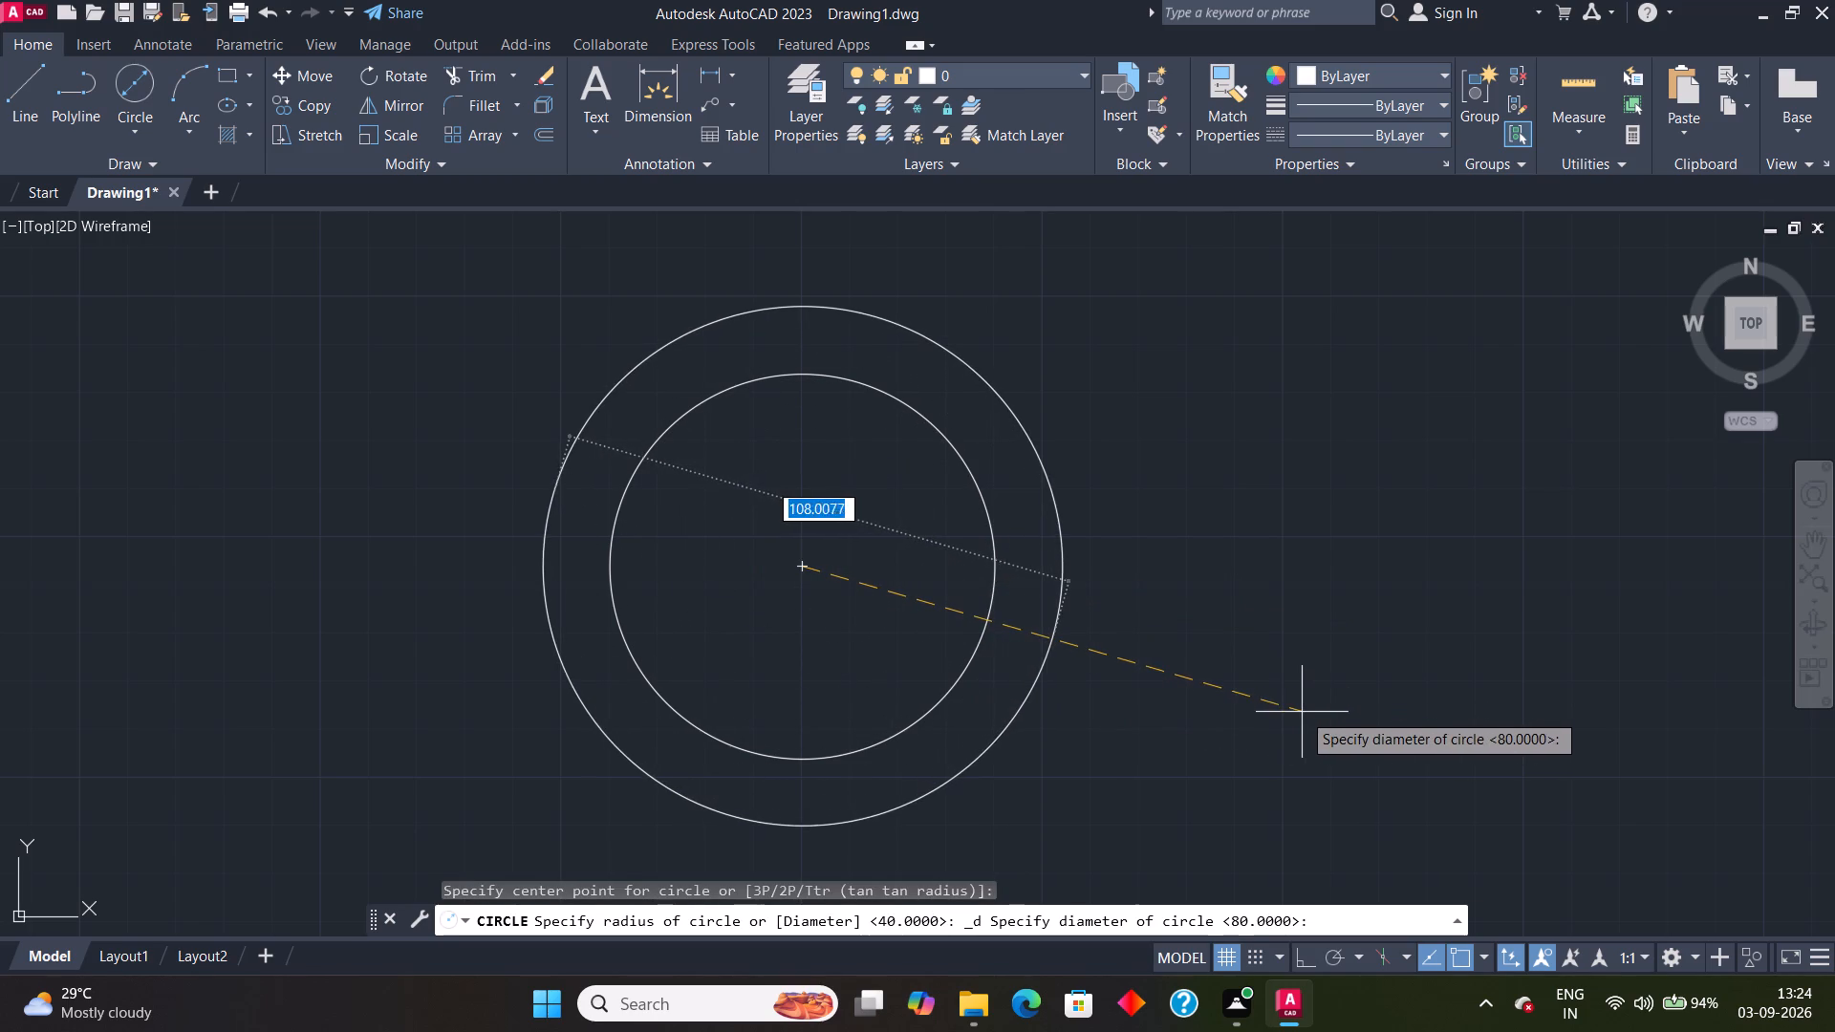
{"action": "type", "text": "10"}
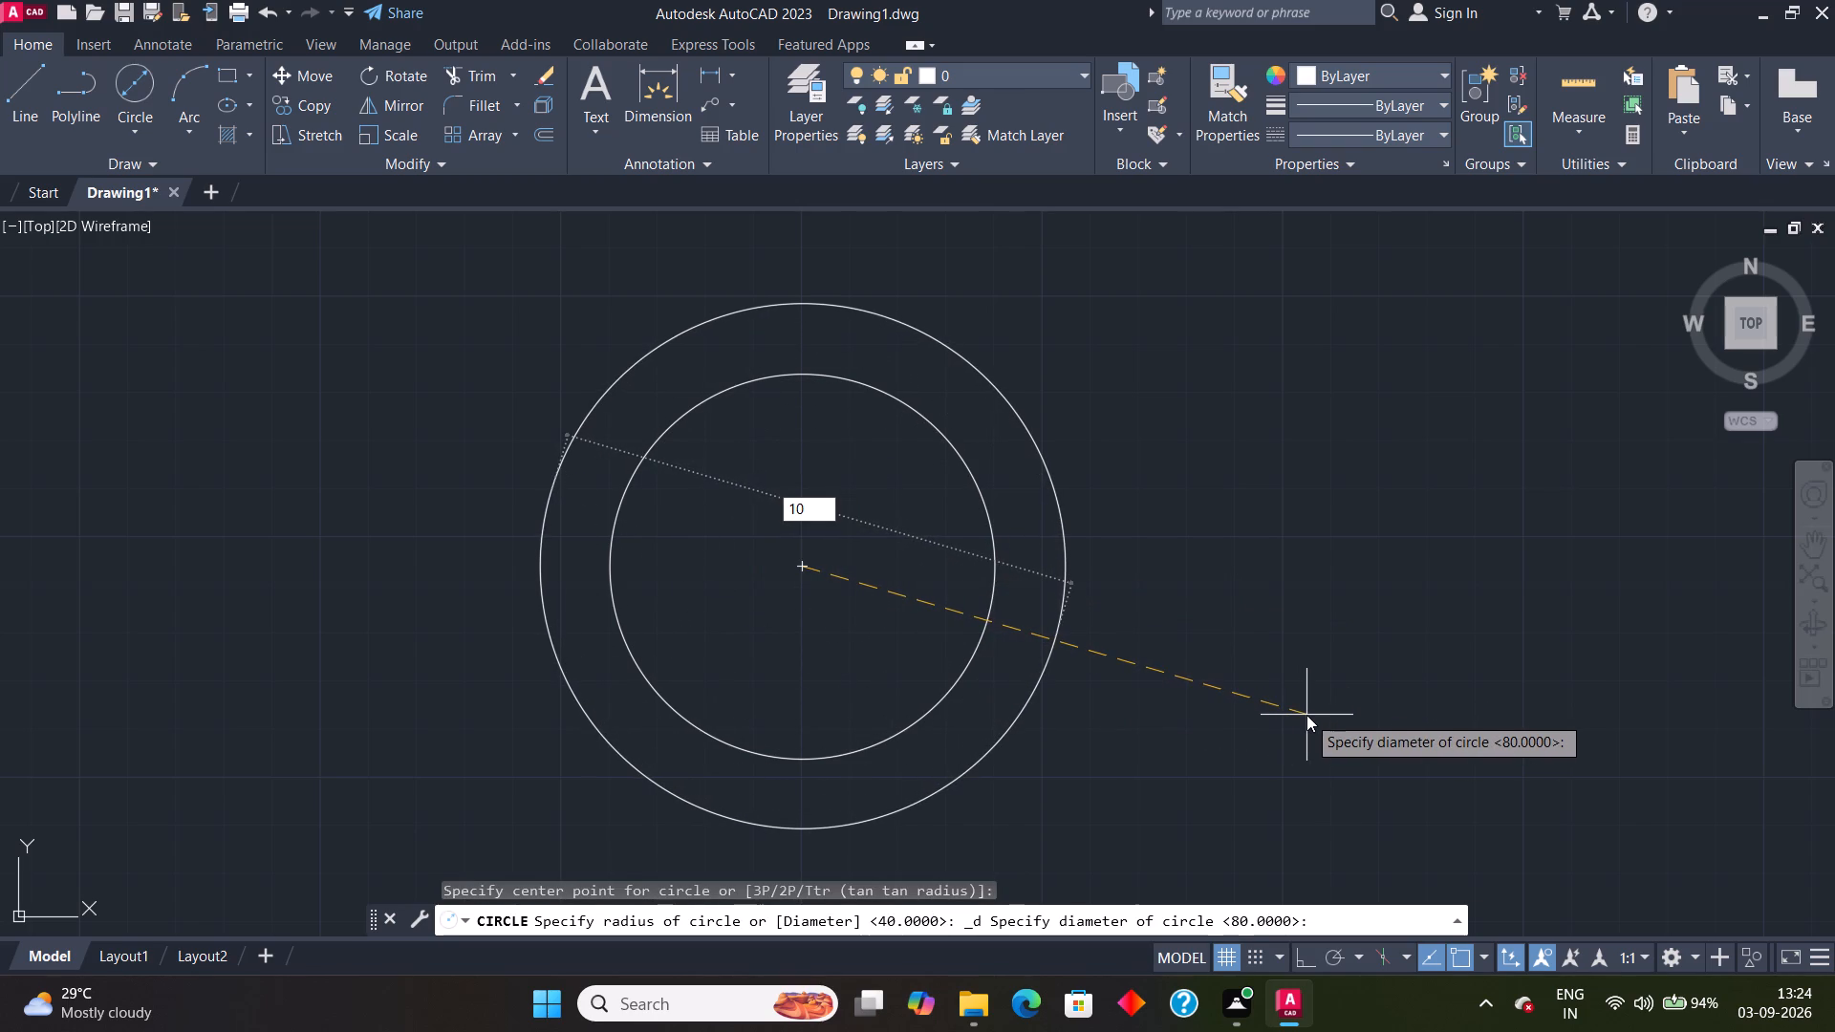
{"action": "key", "text": "4"}
{"action": "key", "text": "Return"}
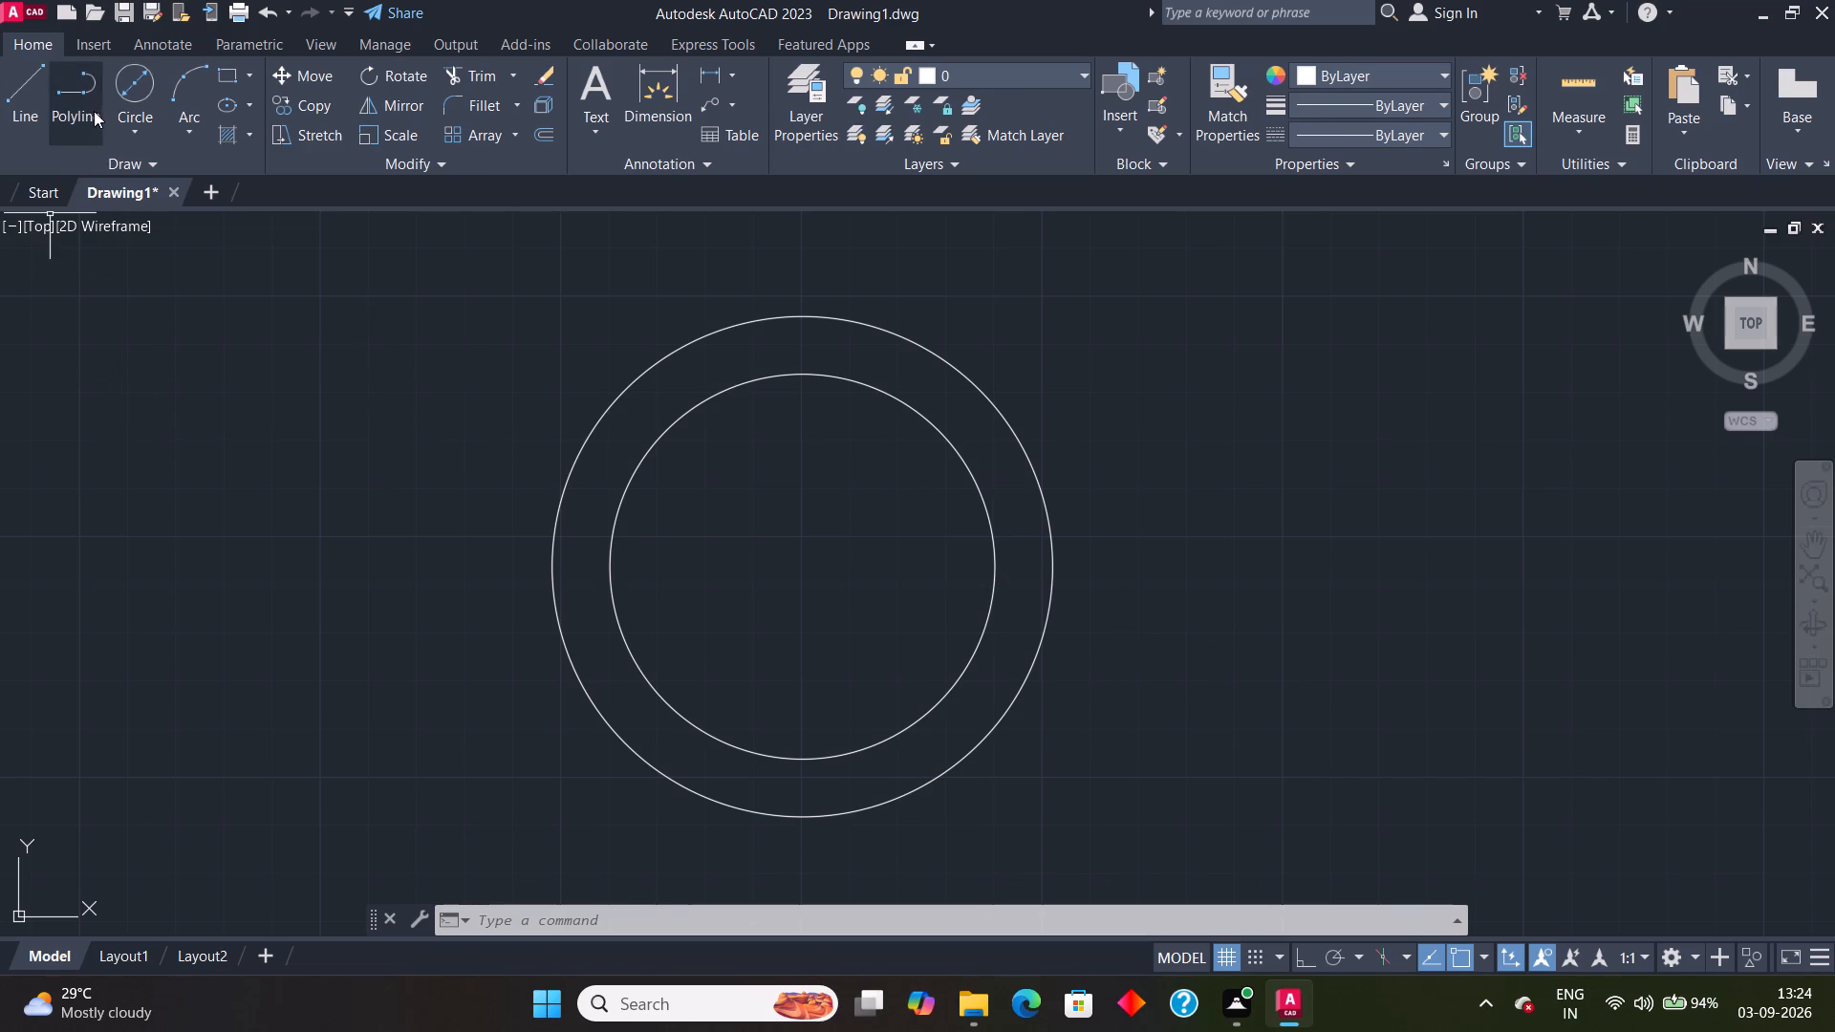
Draw a vertical line from the circles' common center up to the top quadrant of the outer circle.
{"action": "left_click", "coordinate": [32, 87]}
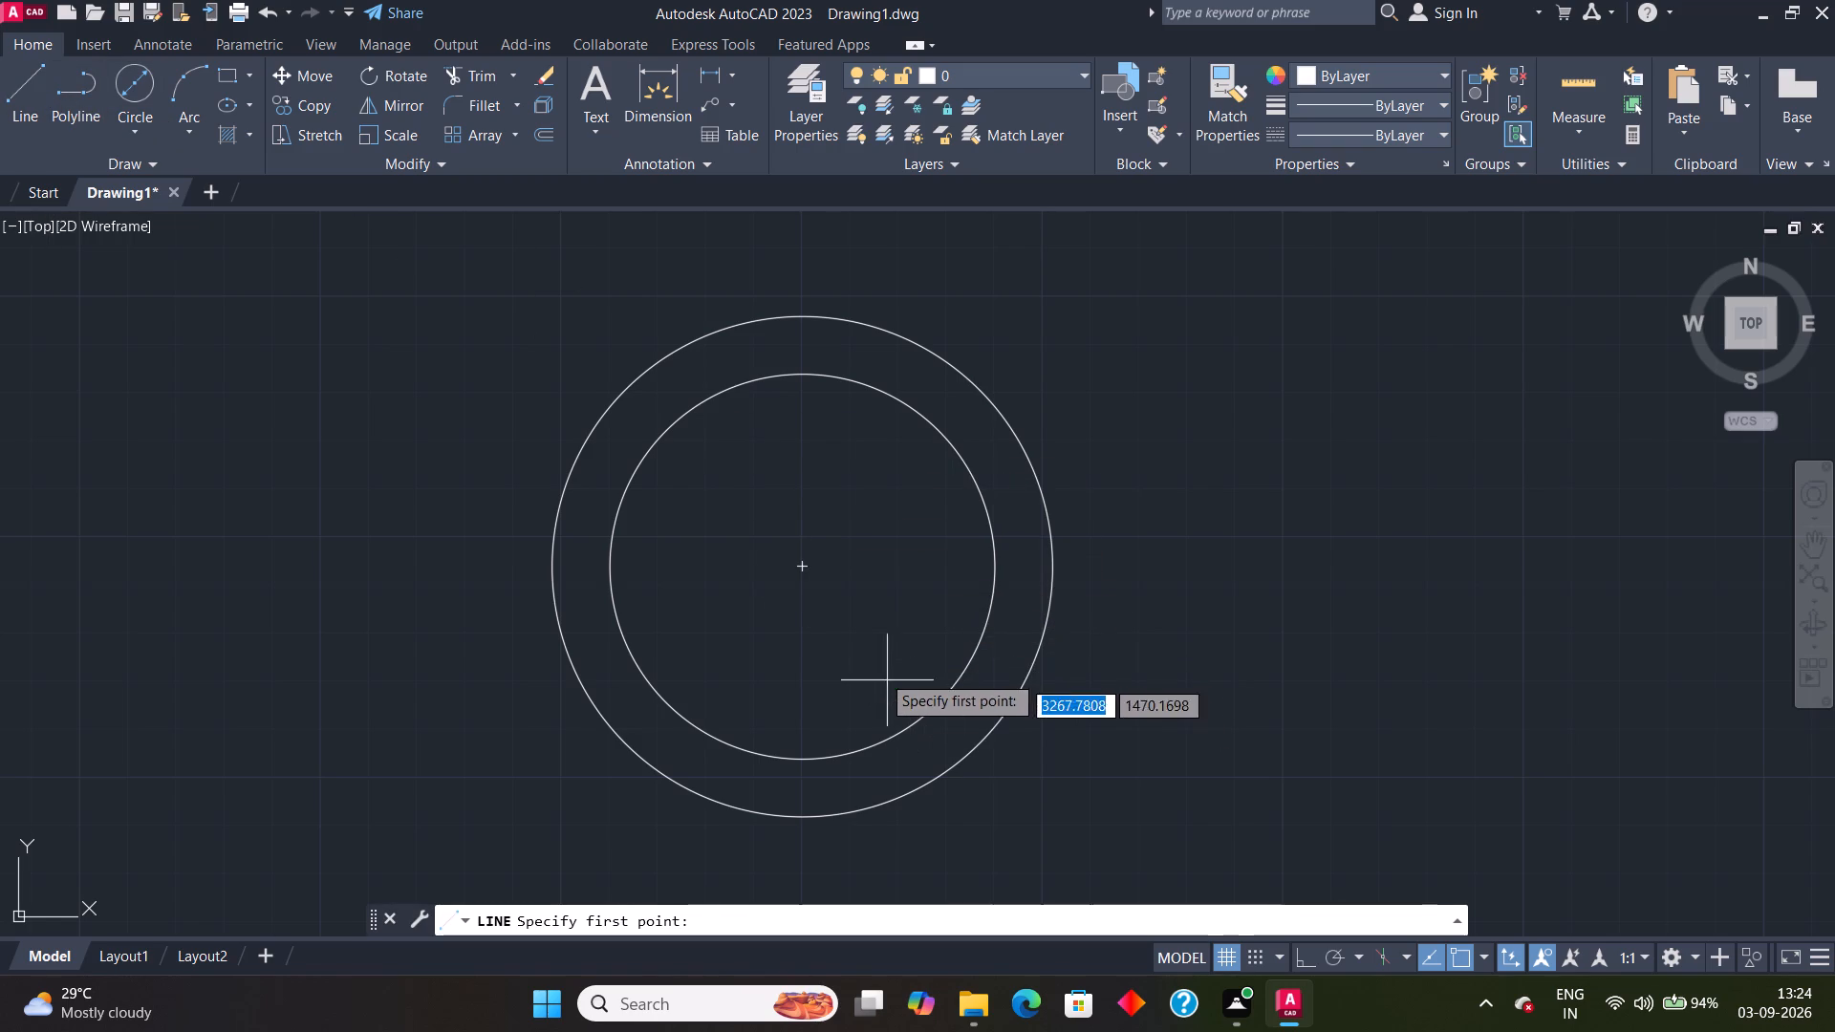
{"action": "left_click", "coordinate": [801, 570]}
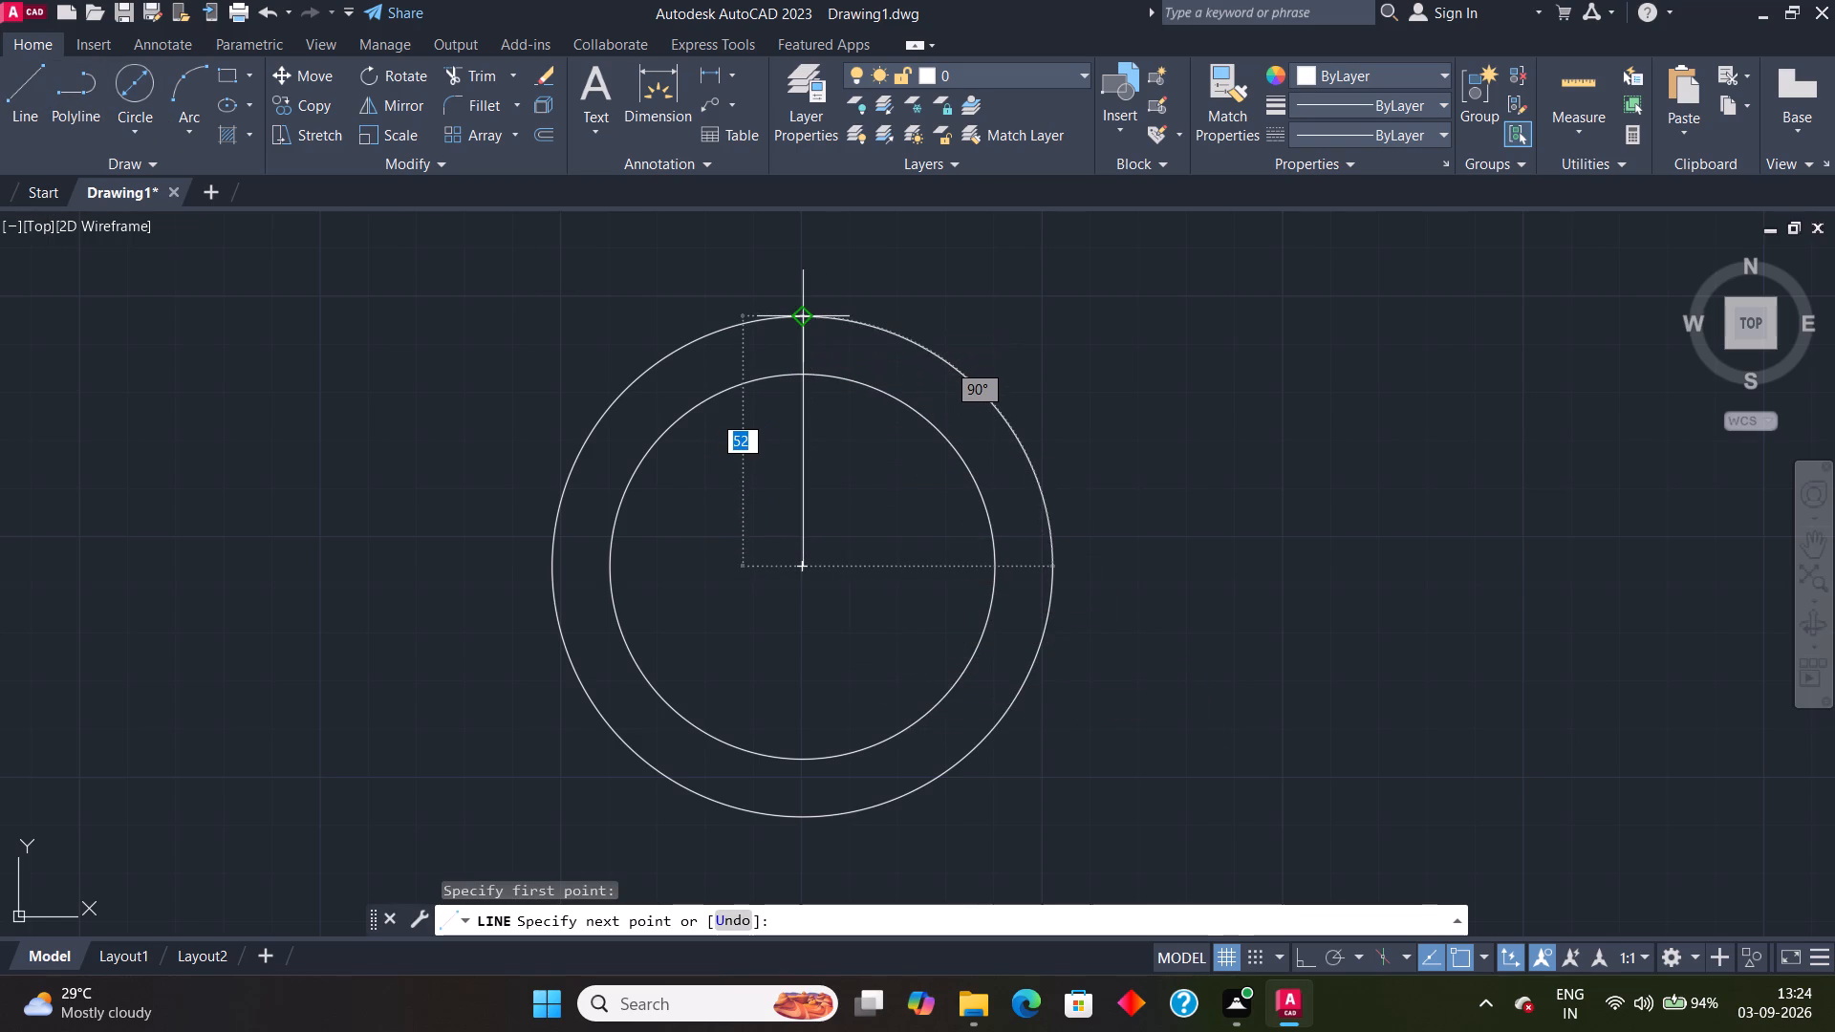
{"action": "left_click", "coordinate": [807, 316]}
{"action": "right_click", "coordinate": [906, 278]}
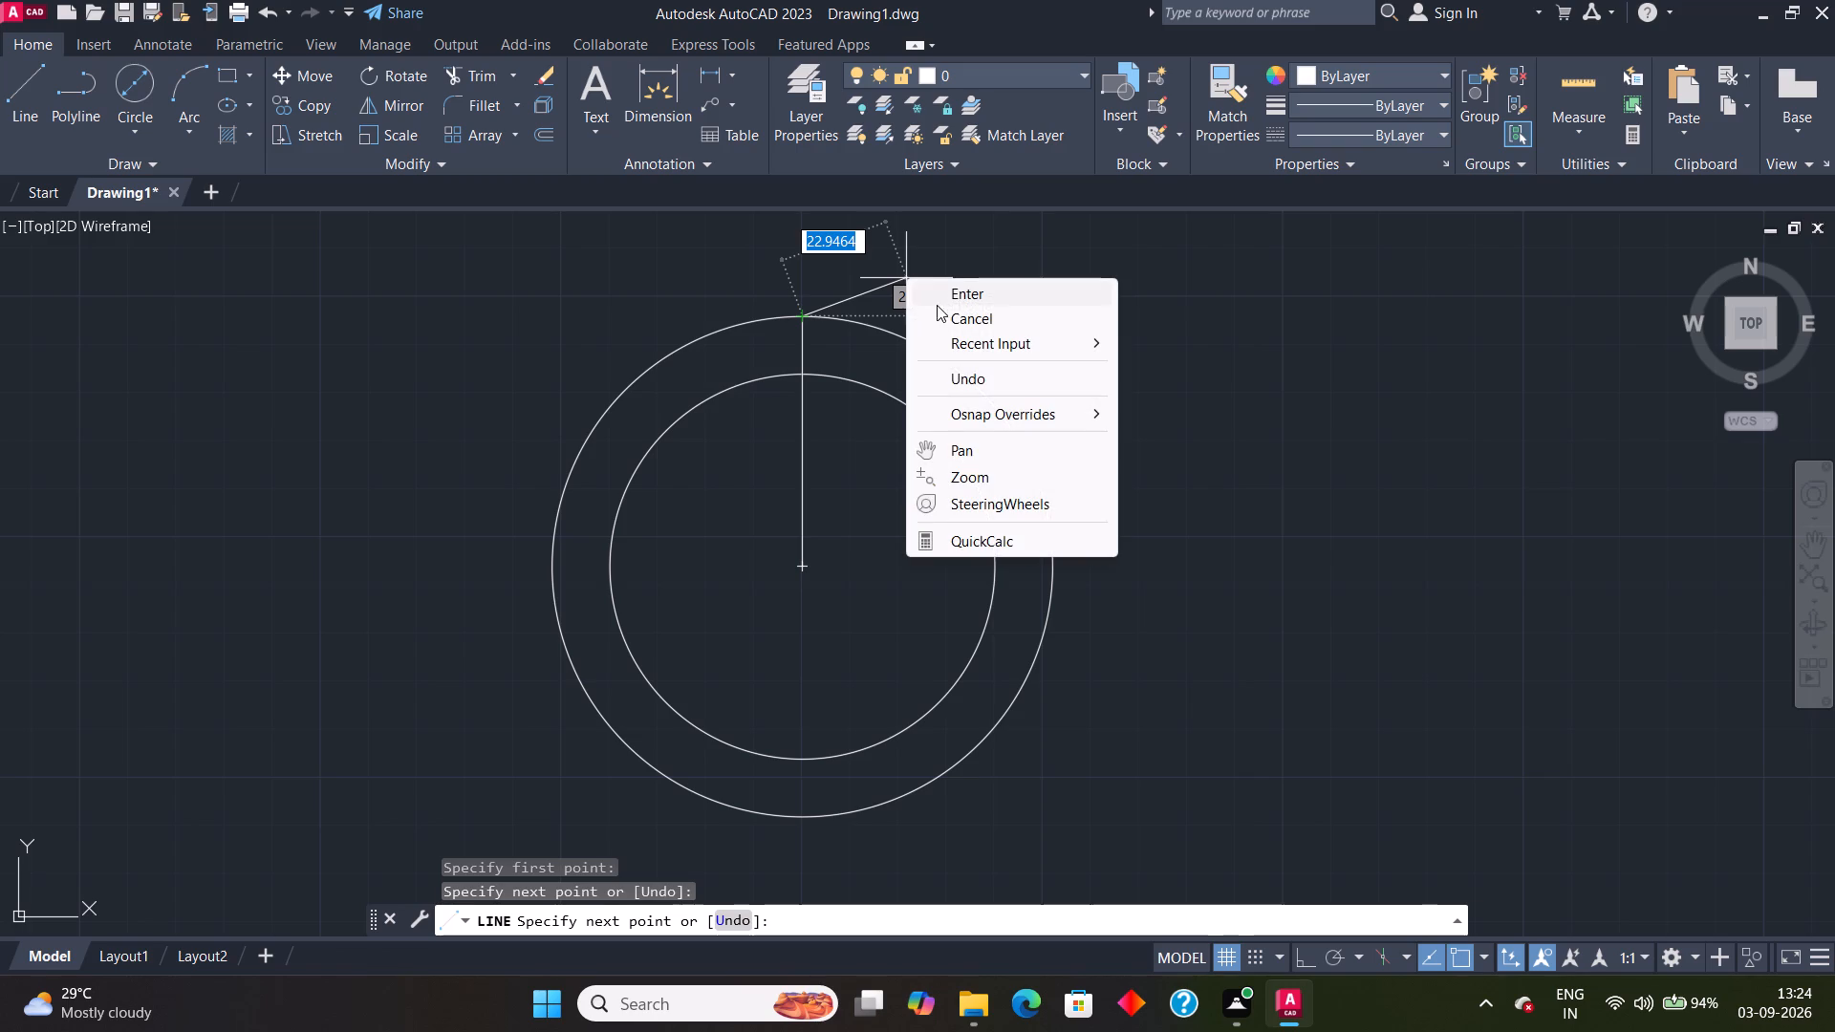
{"action": "left_click", "coordinate": [875, 294]}
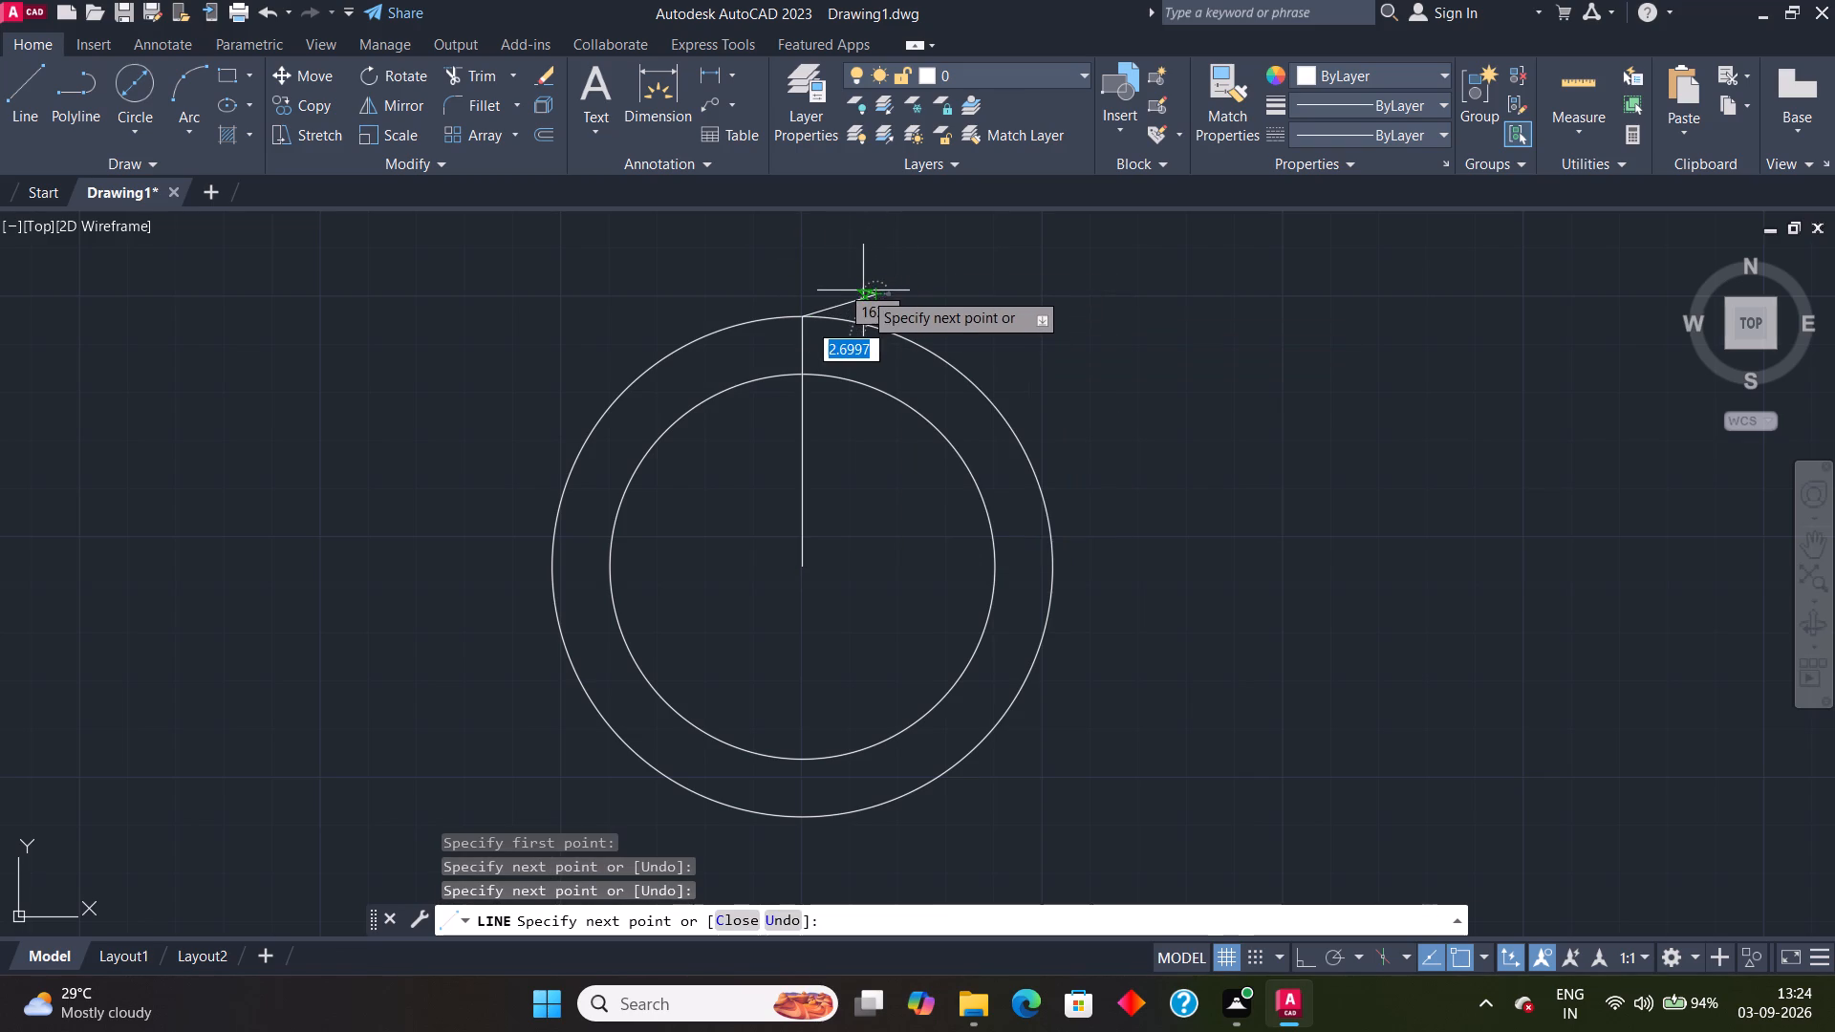
{"action": "key", "text": "Escape"}
Erase the short stray line segment extending from the outer circle's top quadrant.
{"action": "left_click", "coordinate": [842, 307]}
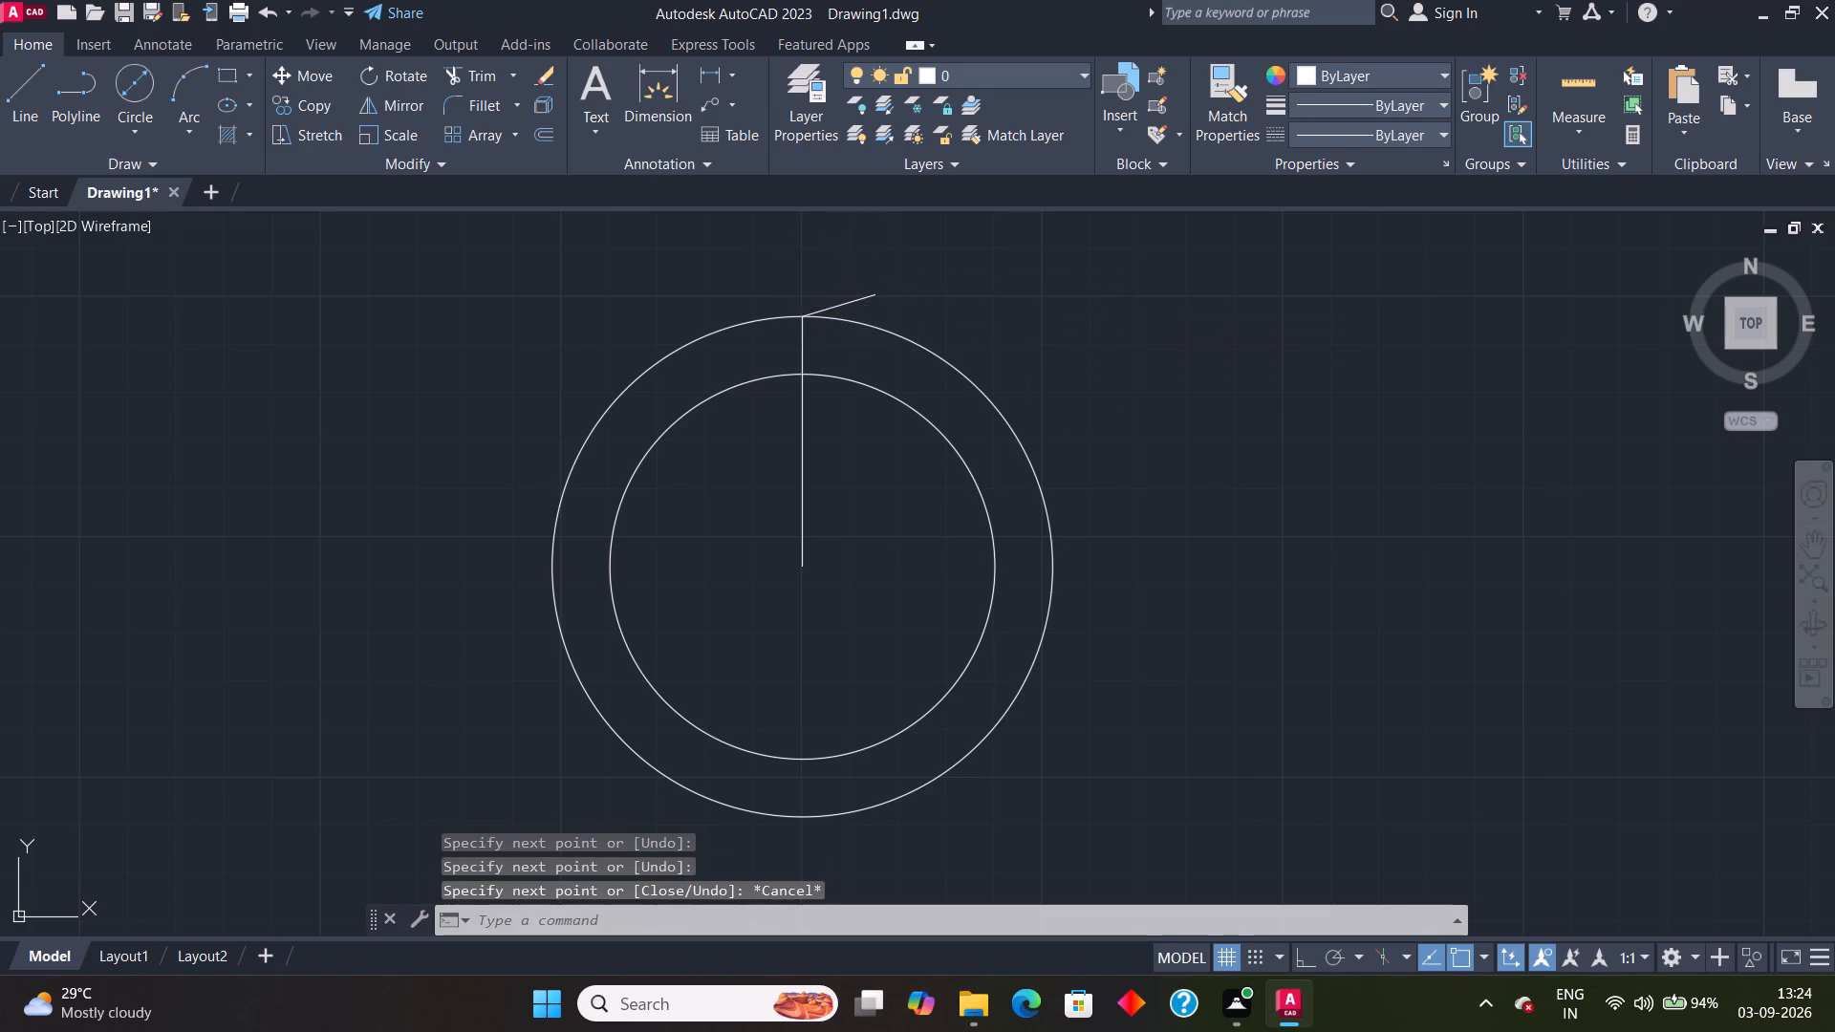
{"action": "key", "text": "e"}
{"action": "key", "text": "Return"}
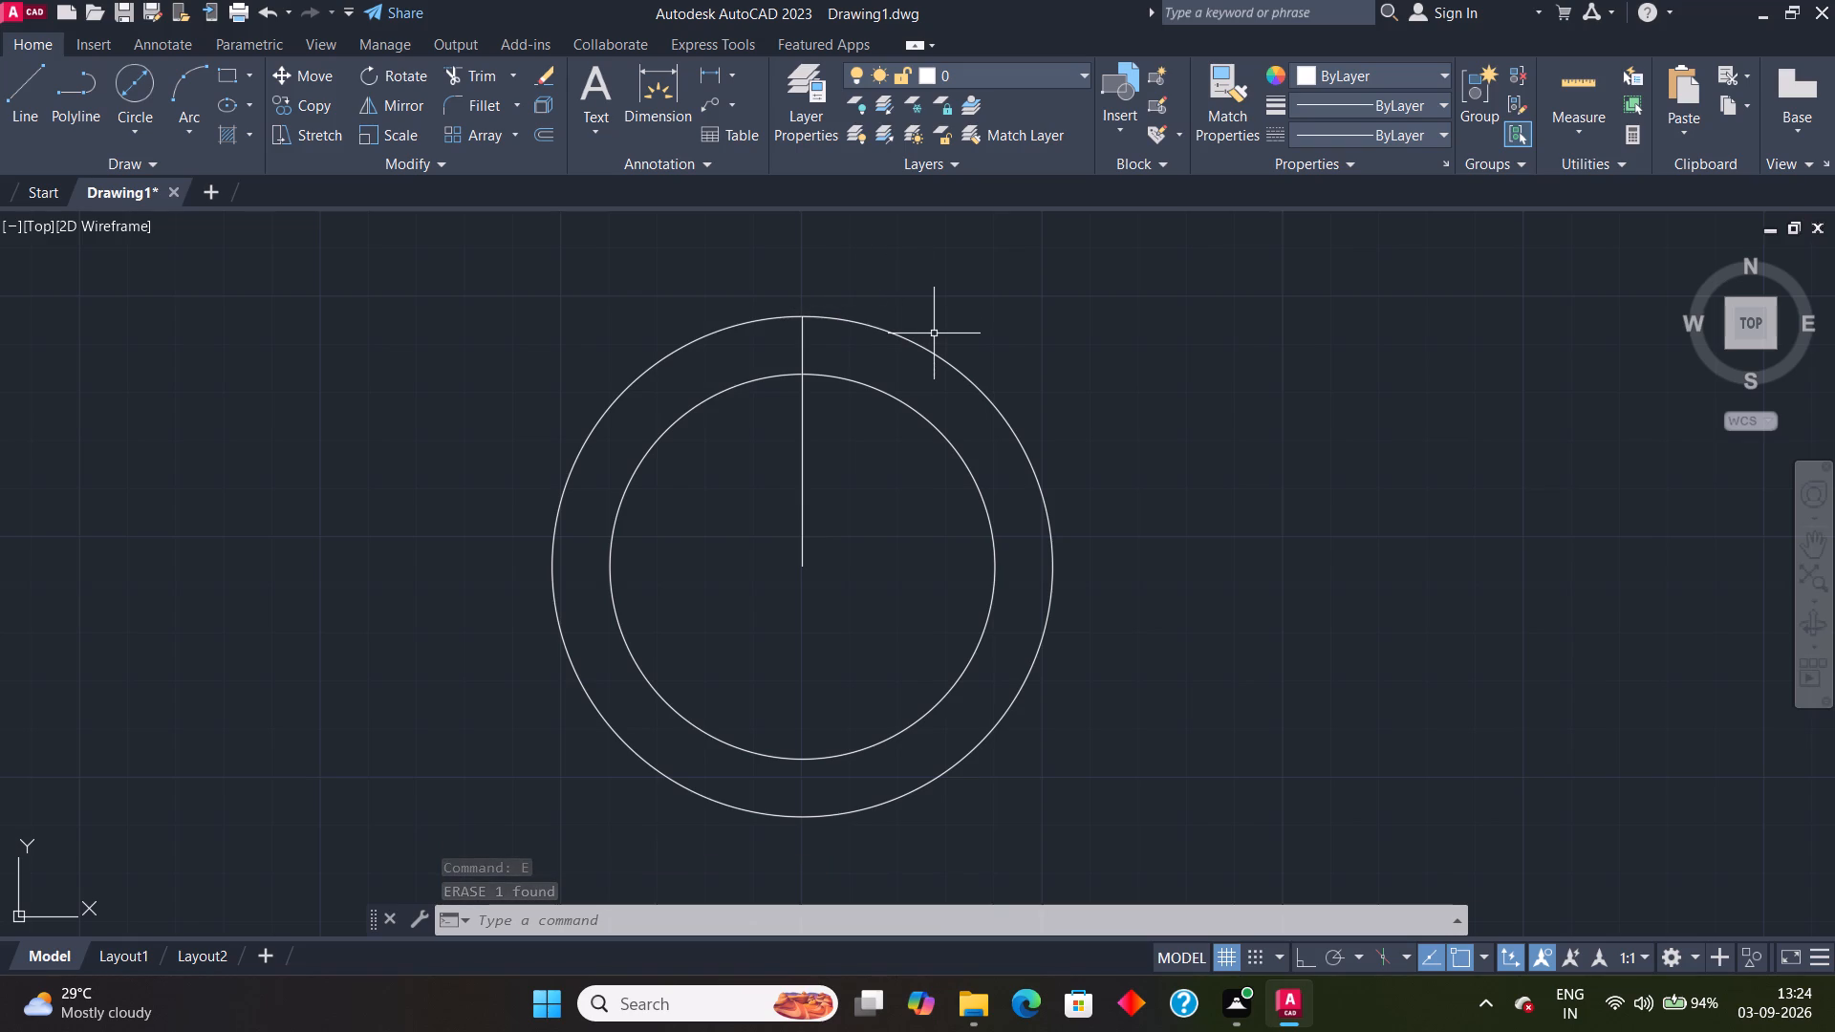
Draw a circle with a diameter of 10 centered on the vertical line's upper end.
{"action": "left_click", "coordinate": [140, 134]}
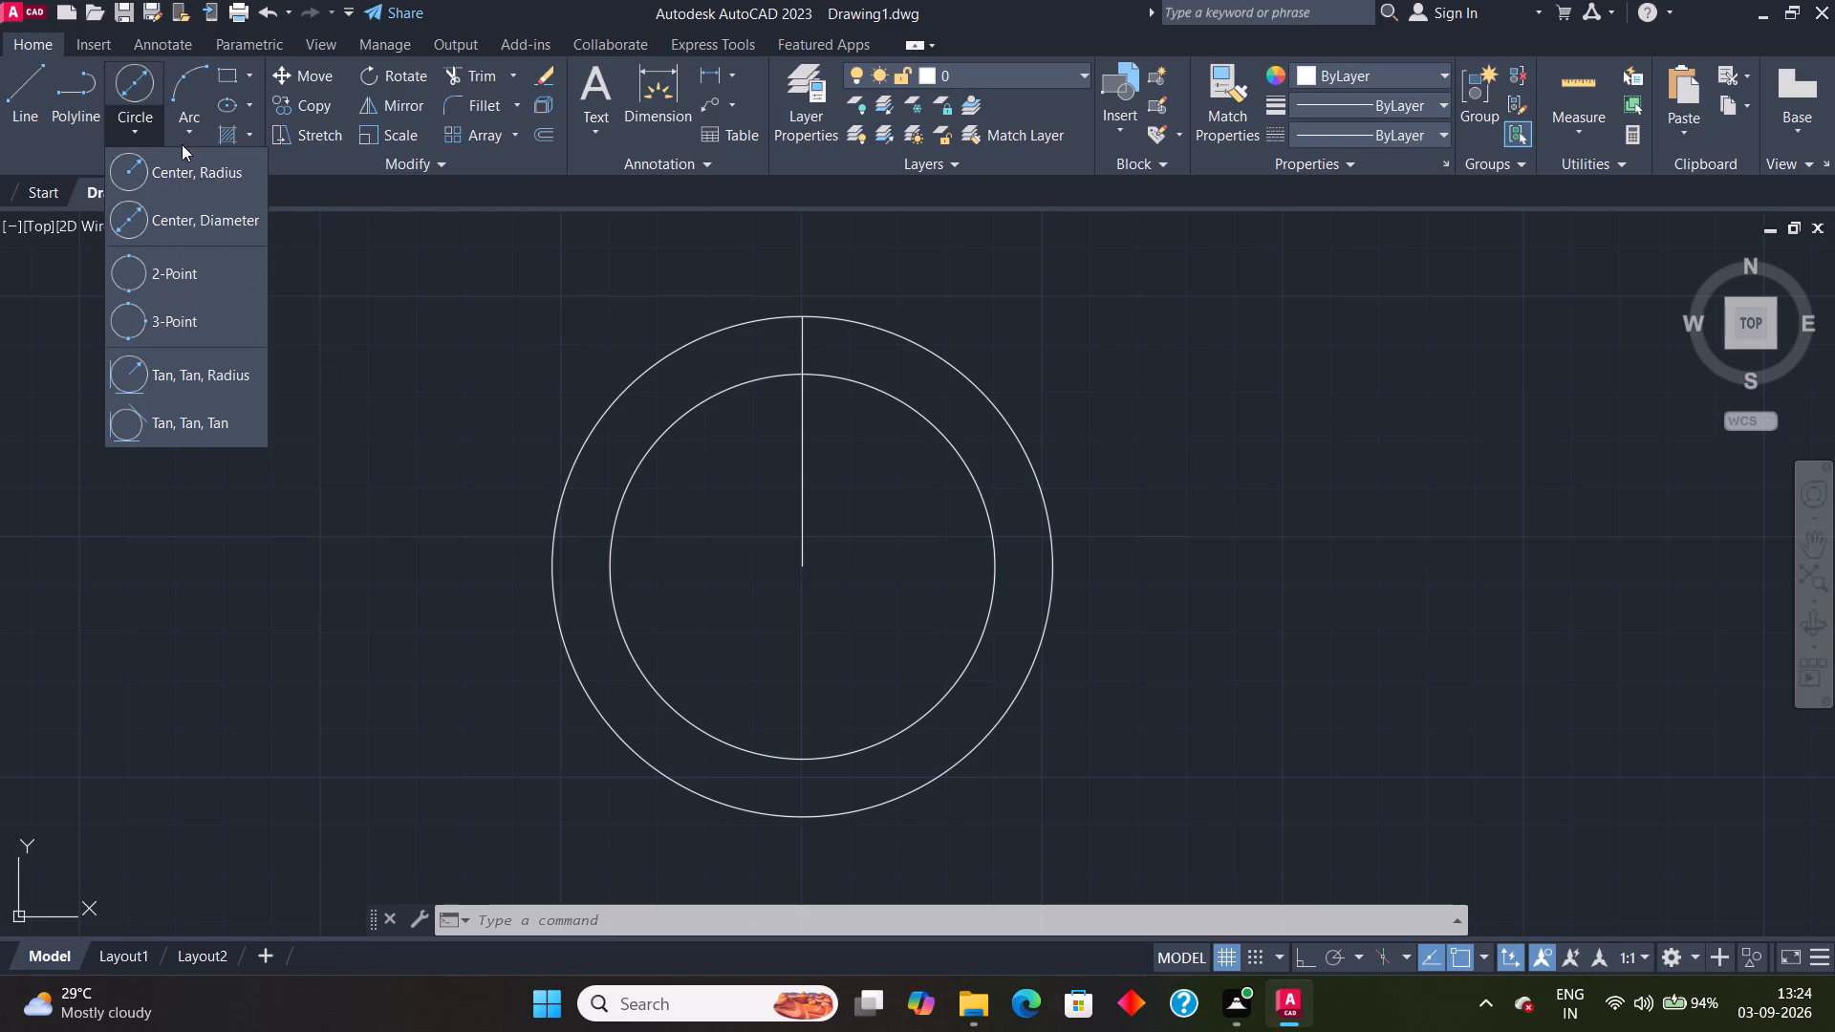
{"action": "left_click", "coordinate": [215, 220]}
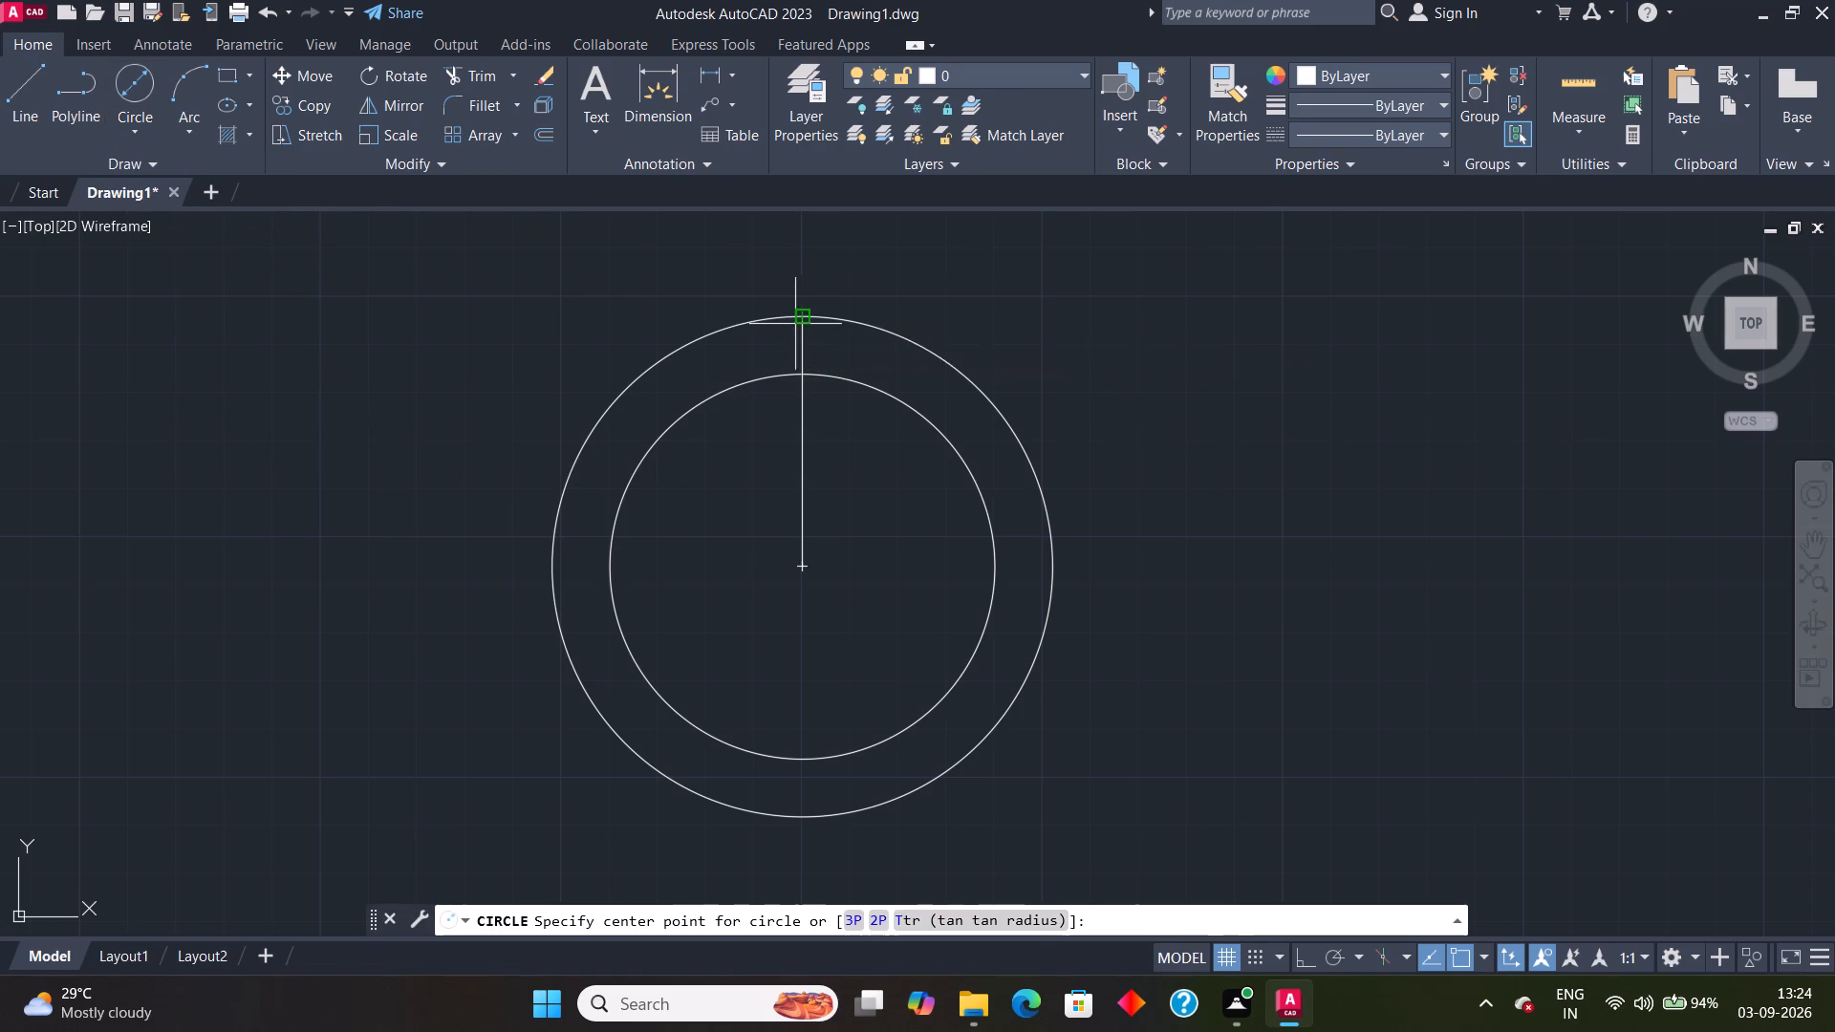
{"action": "left_click", "coordinate": [799, 320]}
{"action": "type", "text": "10"}
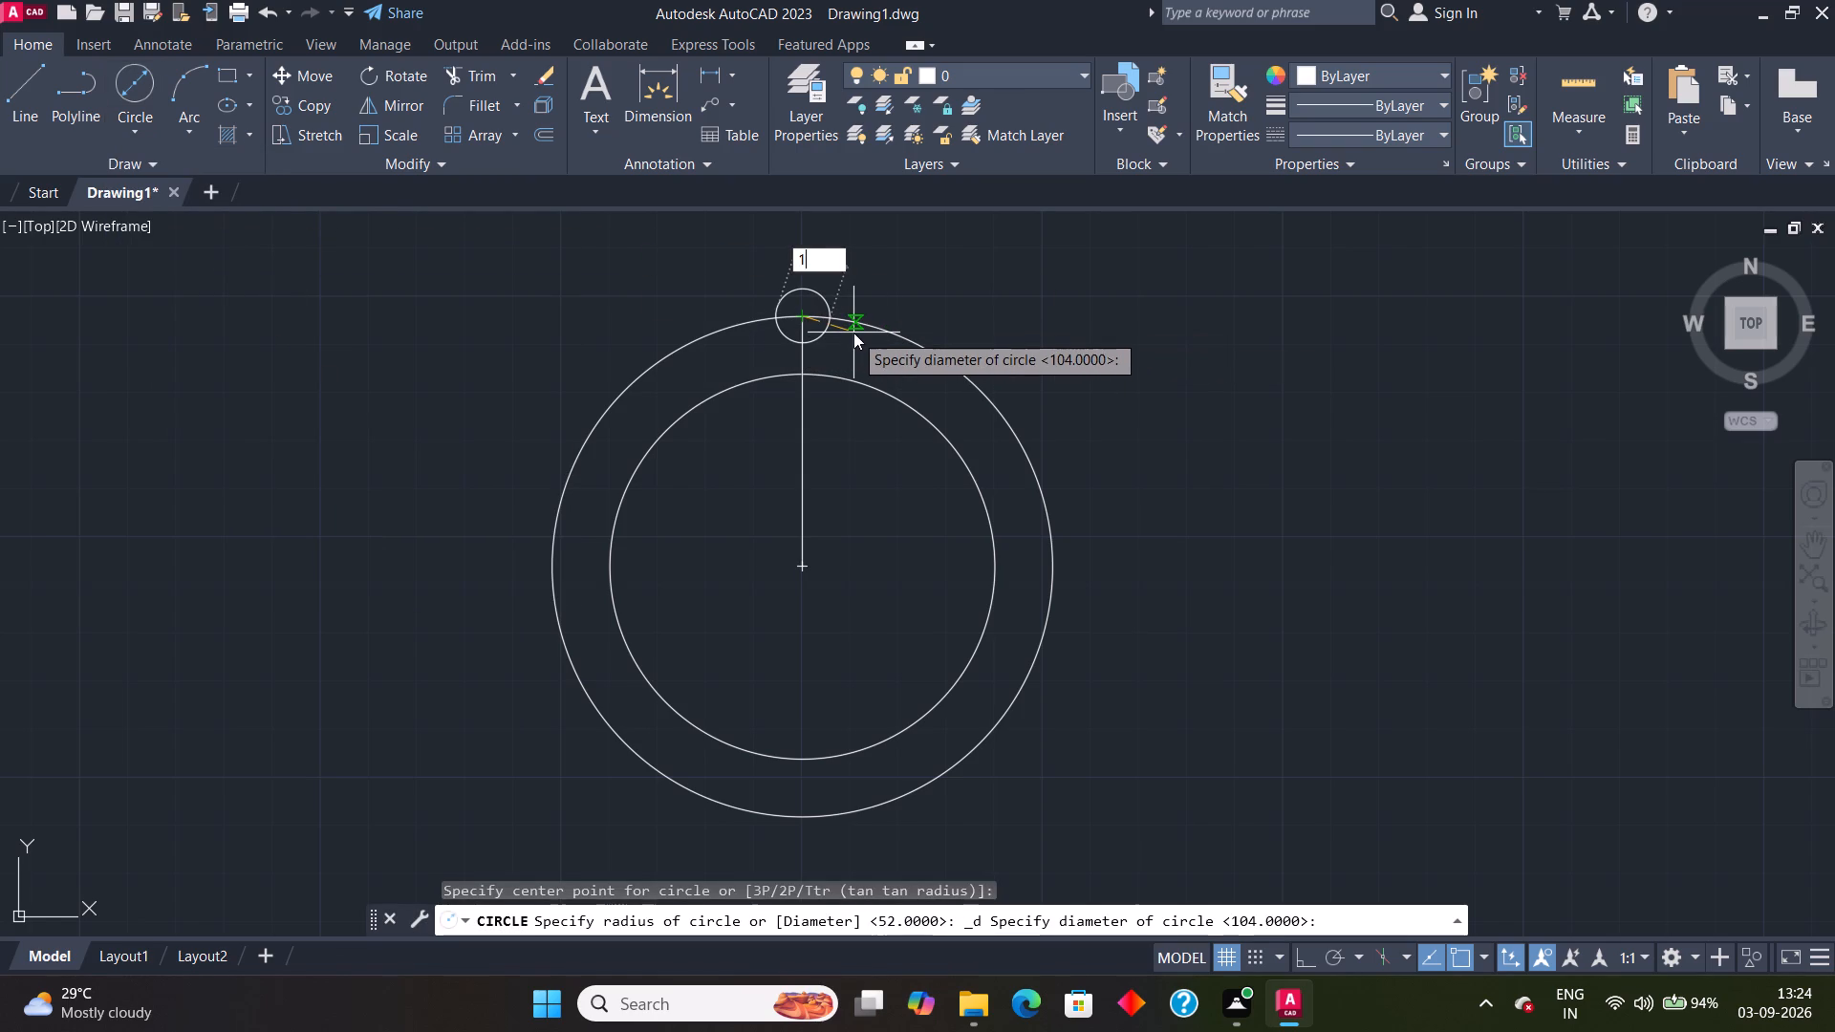
{"action": "key", "text": "Return"}
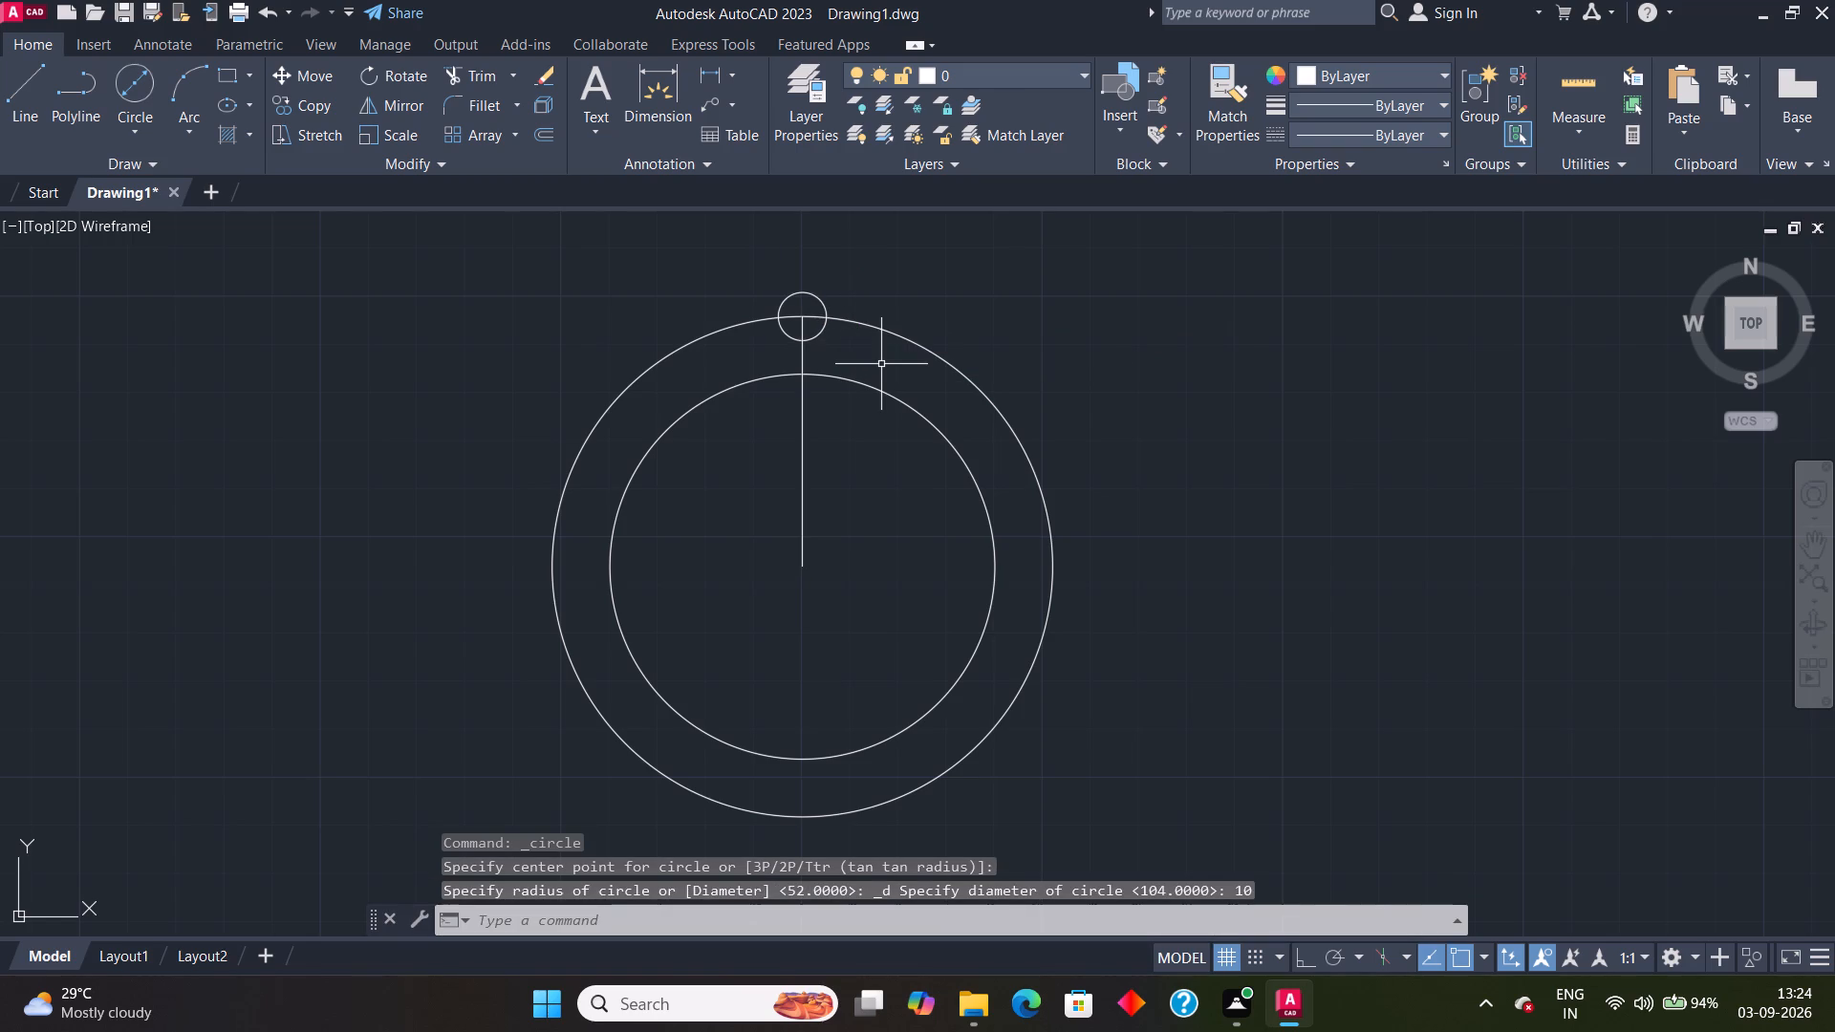
Create a polar array of the diameter 10 circle about the common center, with 6 items filling 360 degrees.
{"action": "left_click", "coordinate": [827, 324]}
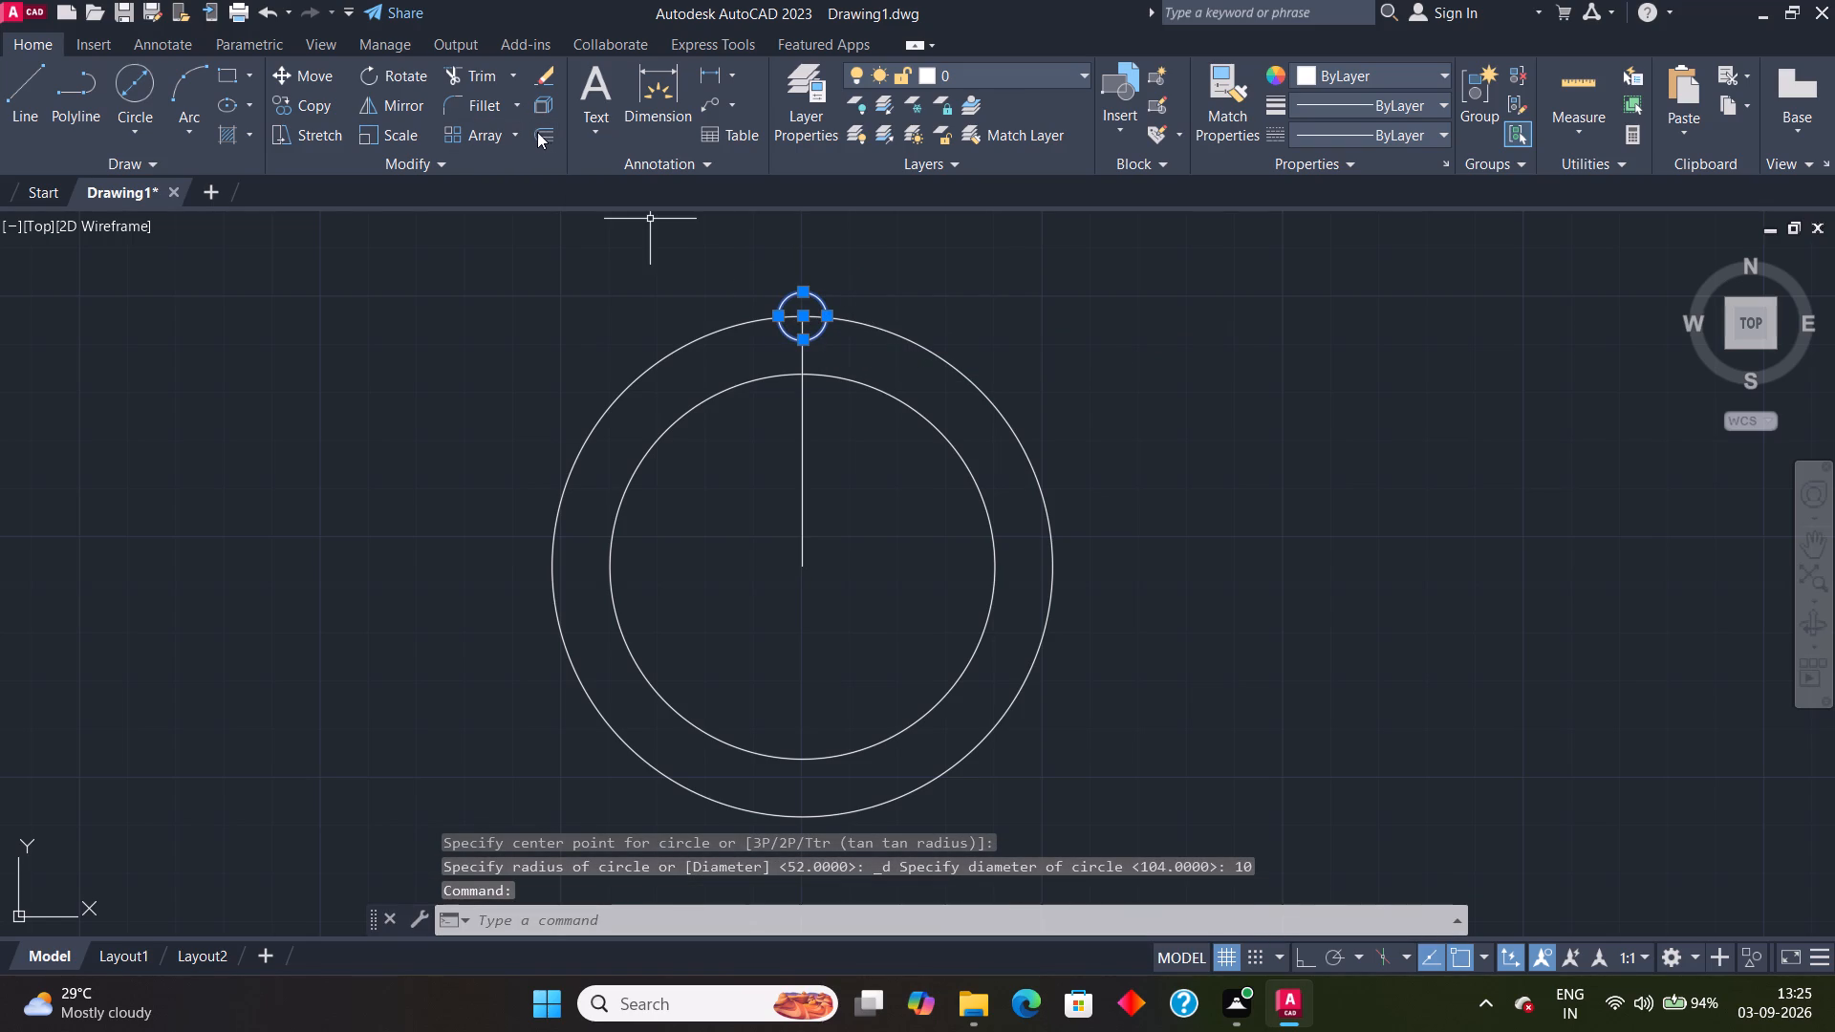
{"action": "left_click", "coordinate": [519, 132]}
{"action": "left_click", "coordinate": [518, 266]}
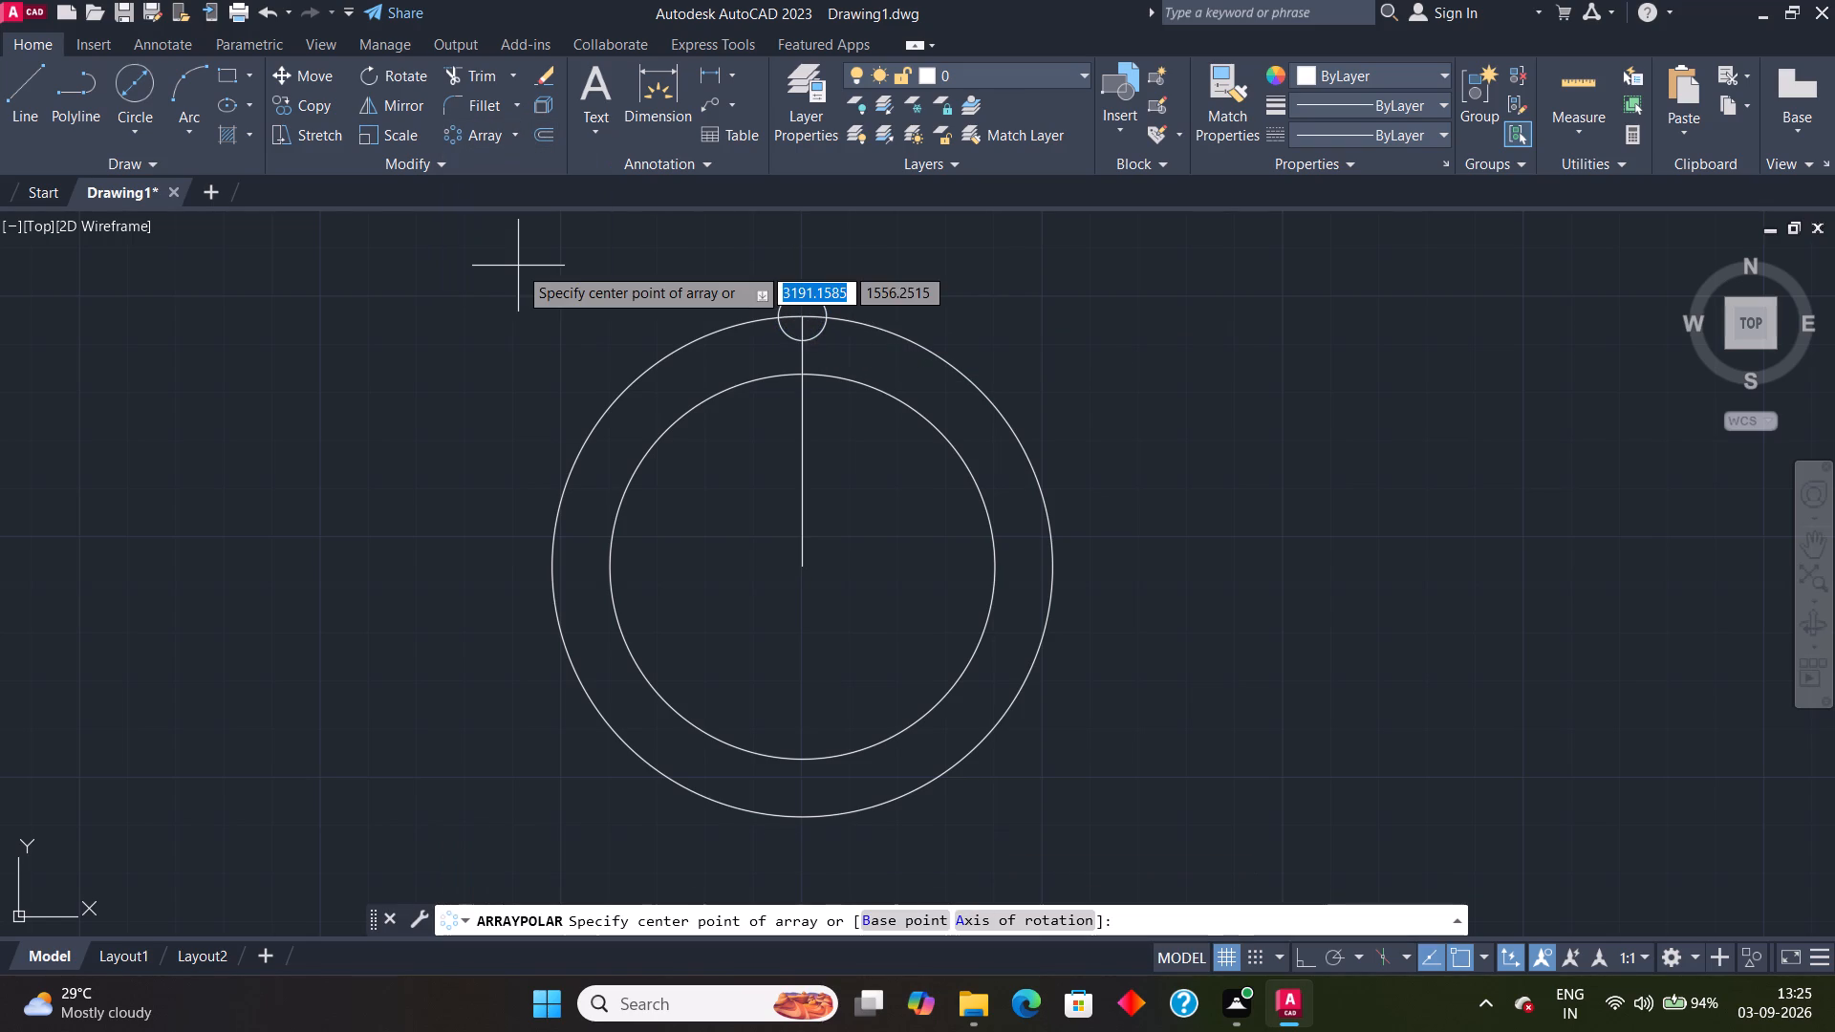
{"action": "left_click", "coordinate": [804, 563]}
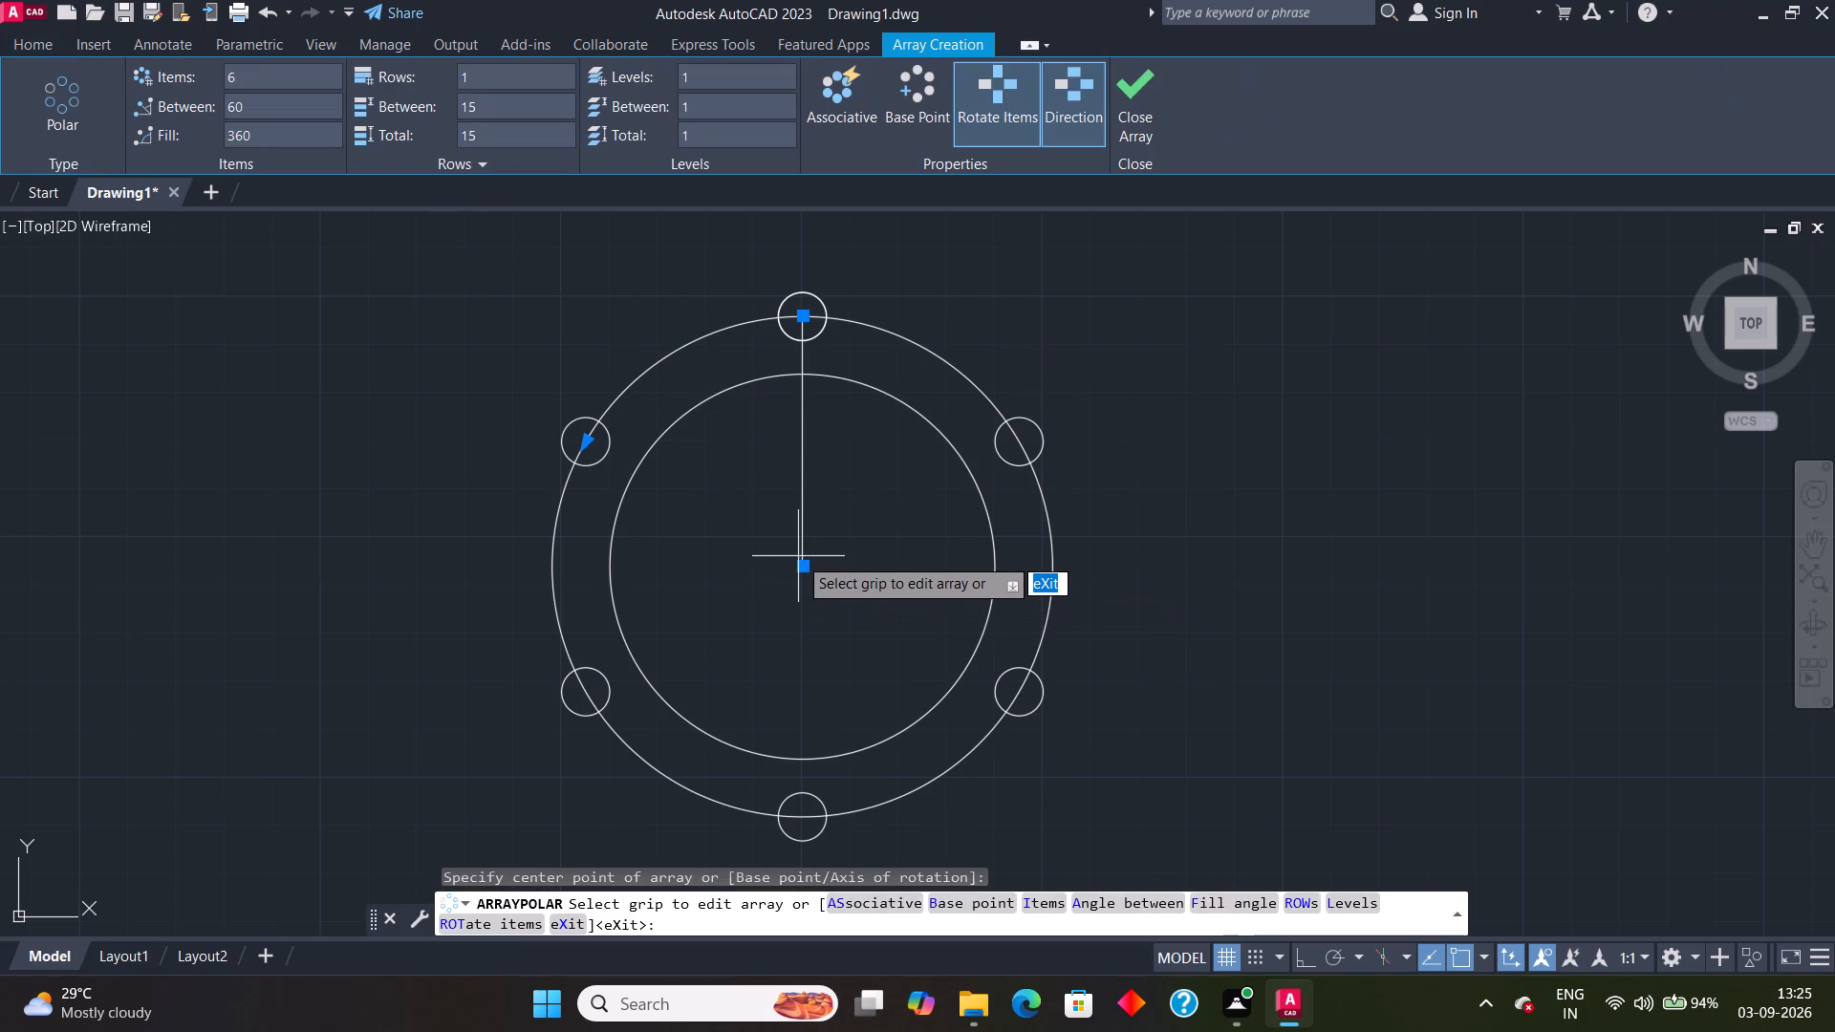
{"action": "scroll", "coordinate": [798, 556], "scroll_direction": "up", "scroll_amount": 1}
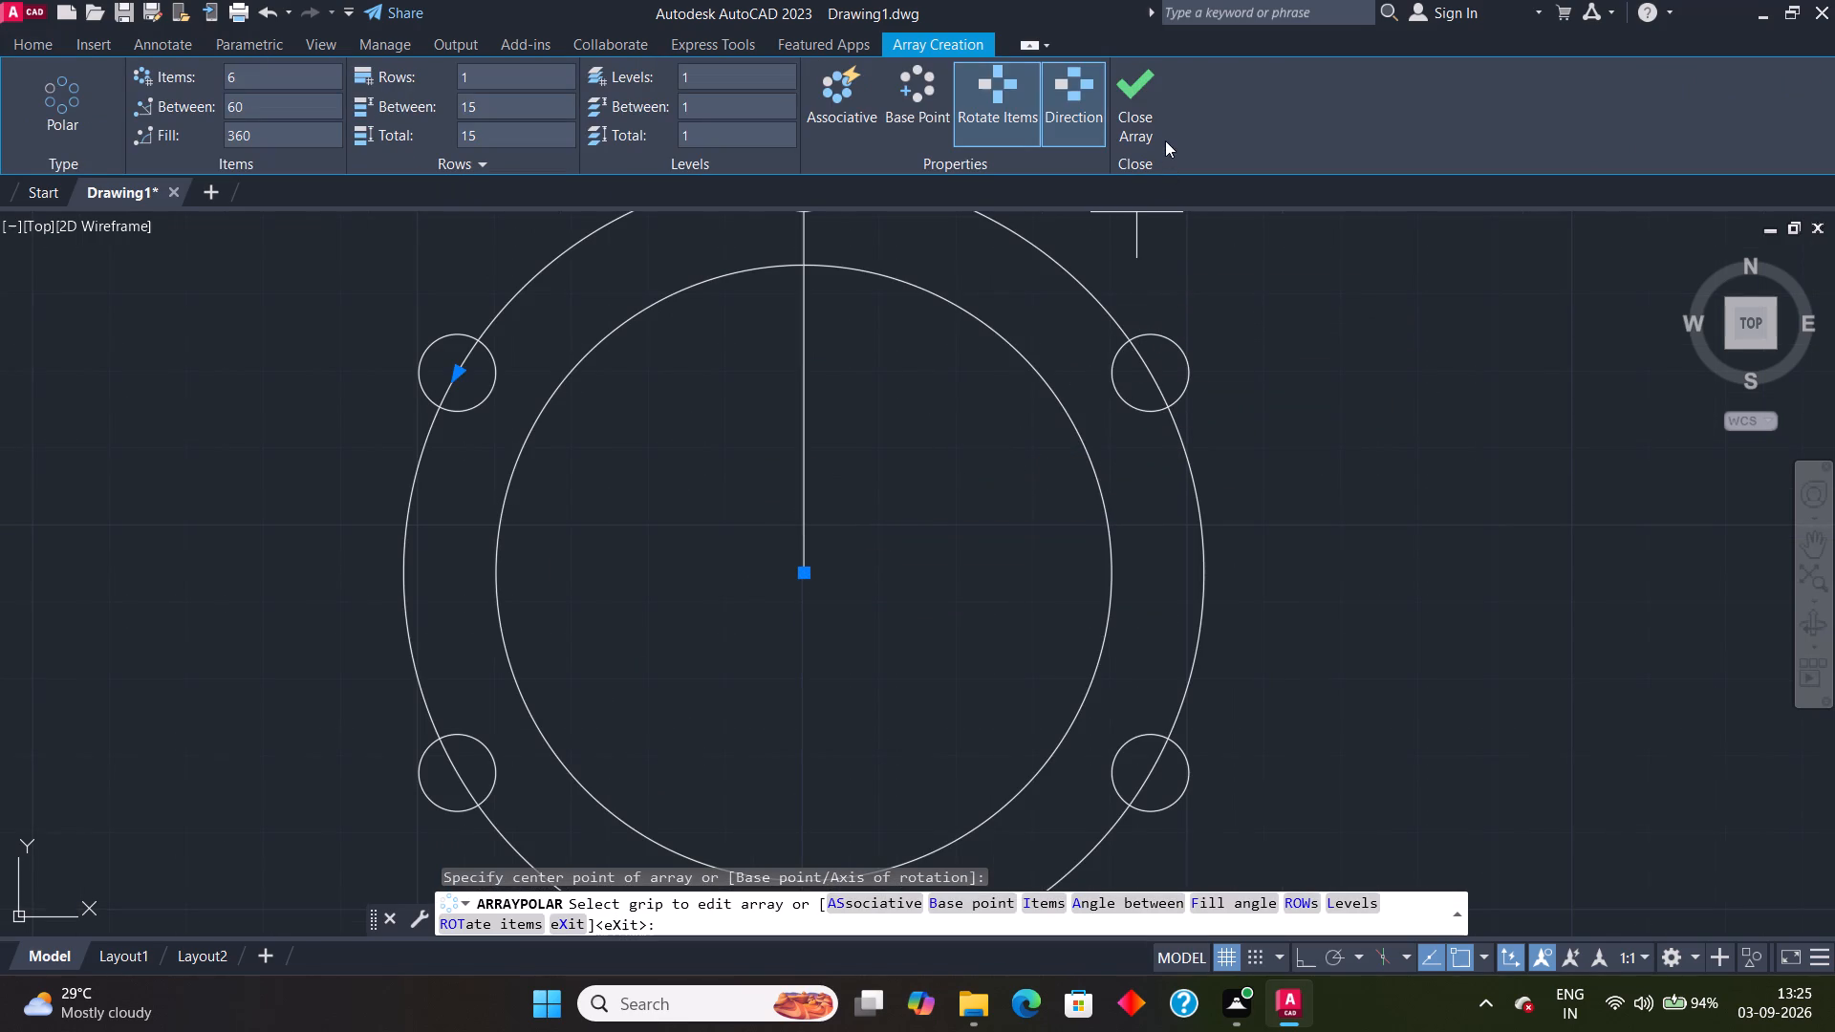
{"action": "left_click", "coordinate": [1143, 109]}
Draw a circle with a radius of 113 centered on the existing circles' common center.
{"action": "scroll", "coordinate": [925, 409], "scroll_direction": "up", "scroll_amount": 3}
{"action": "scroll", "coordinate": [924, 410], "scroll_direction": "down", "scroll_amount": 5}
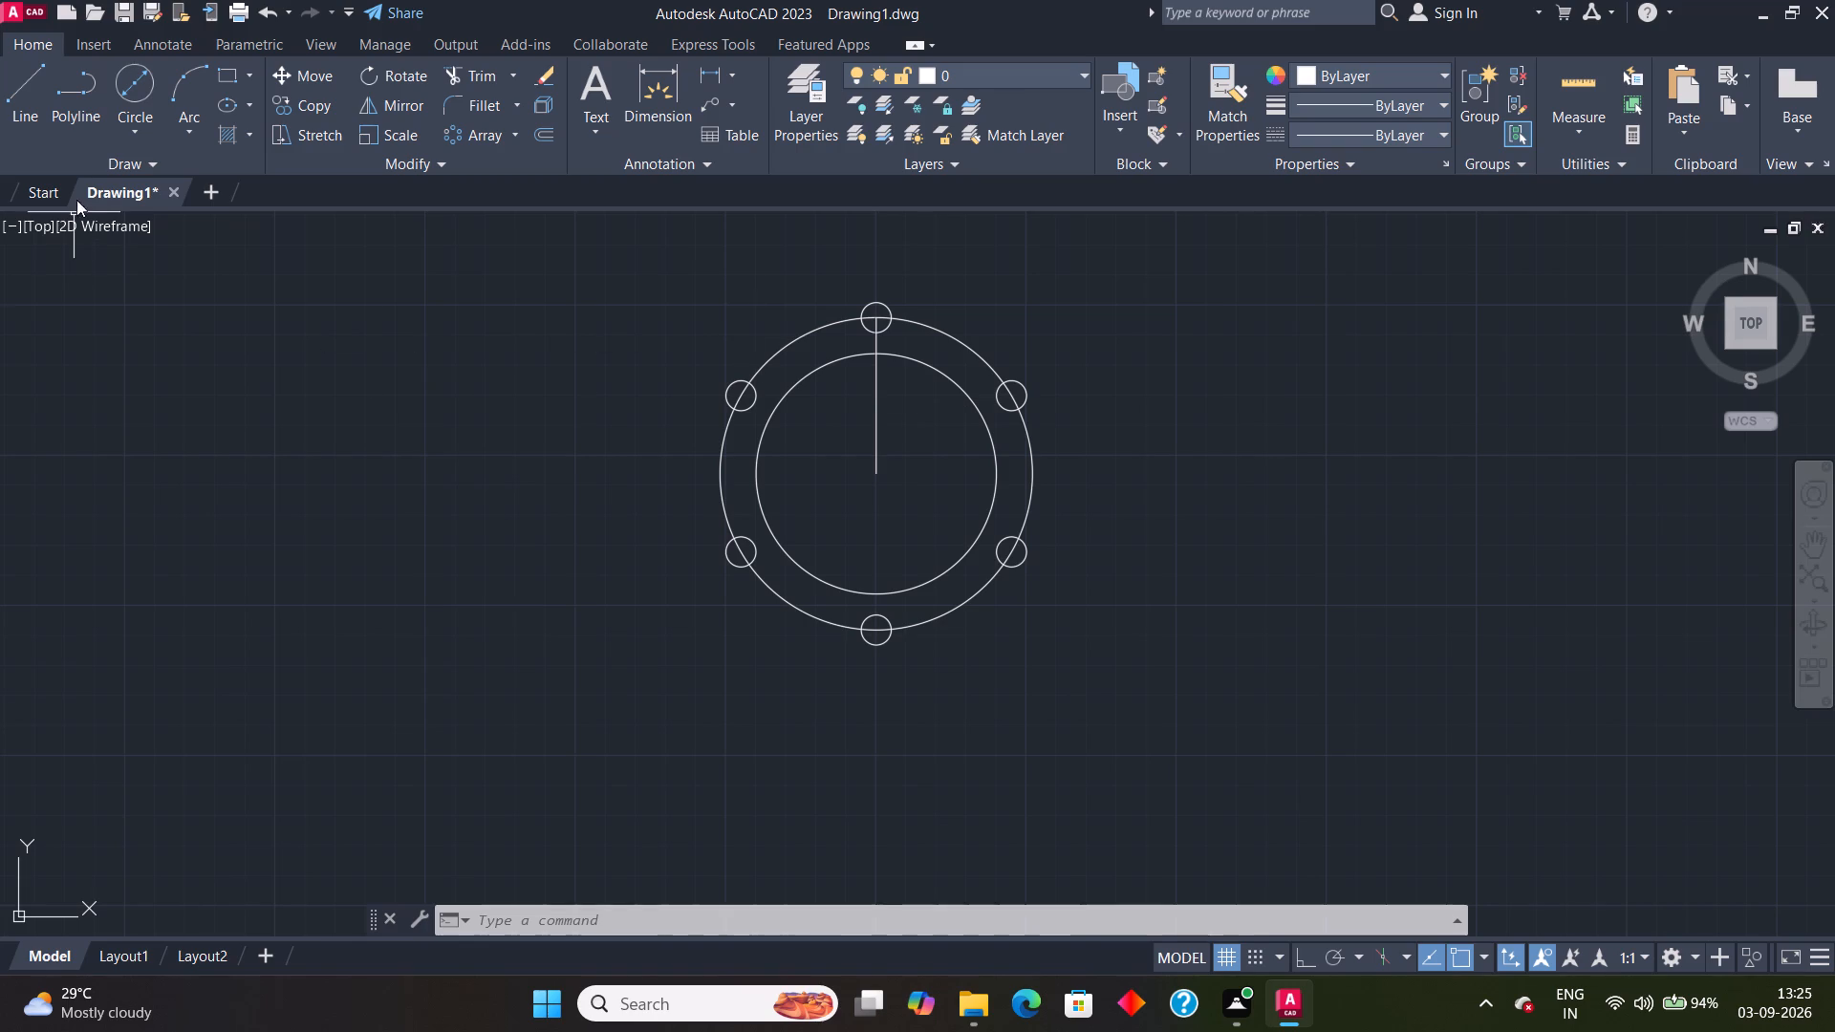
{"action": "left_click", "coordinate": [140, 125]}
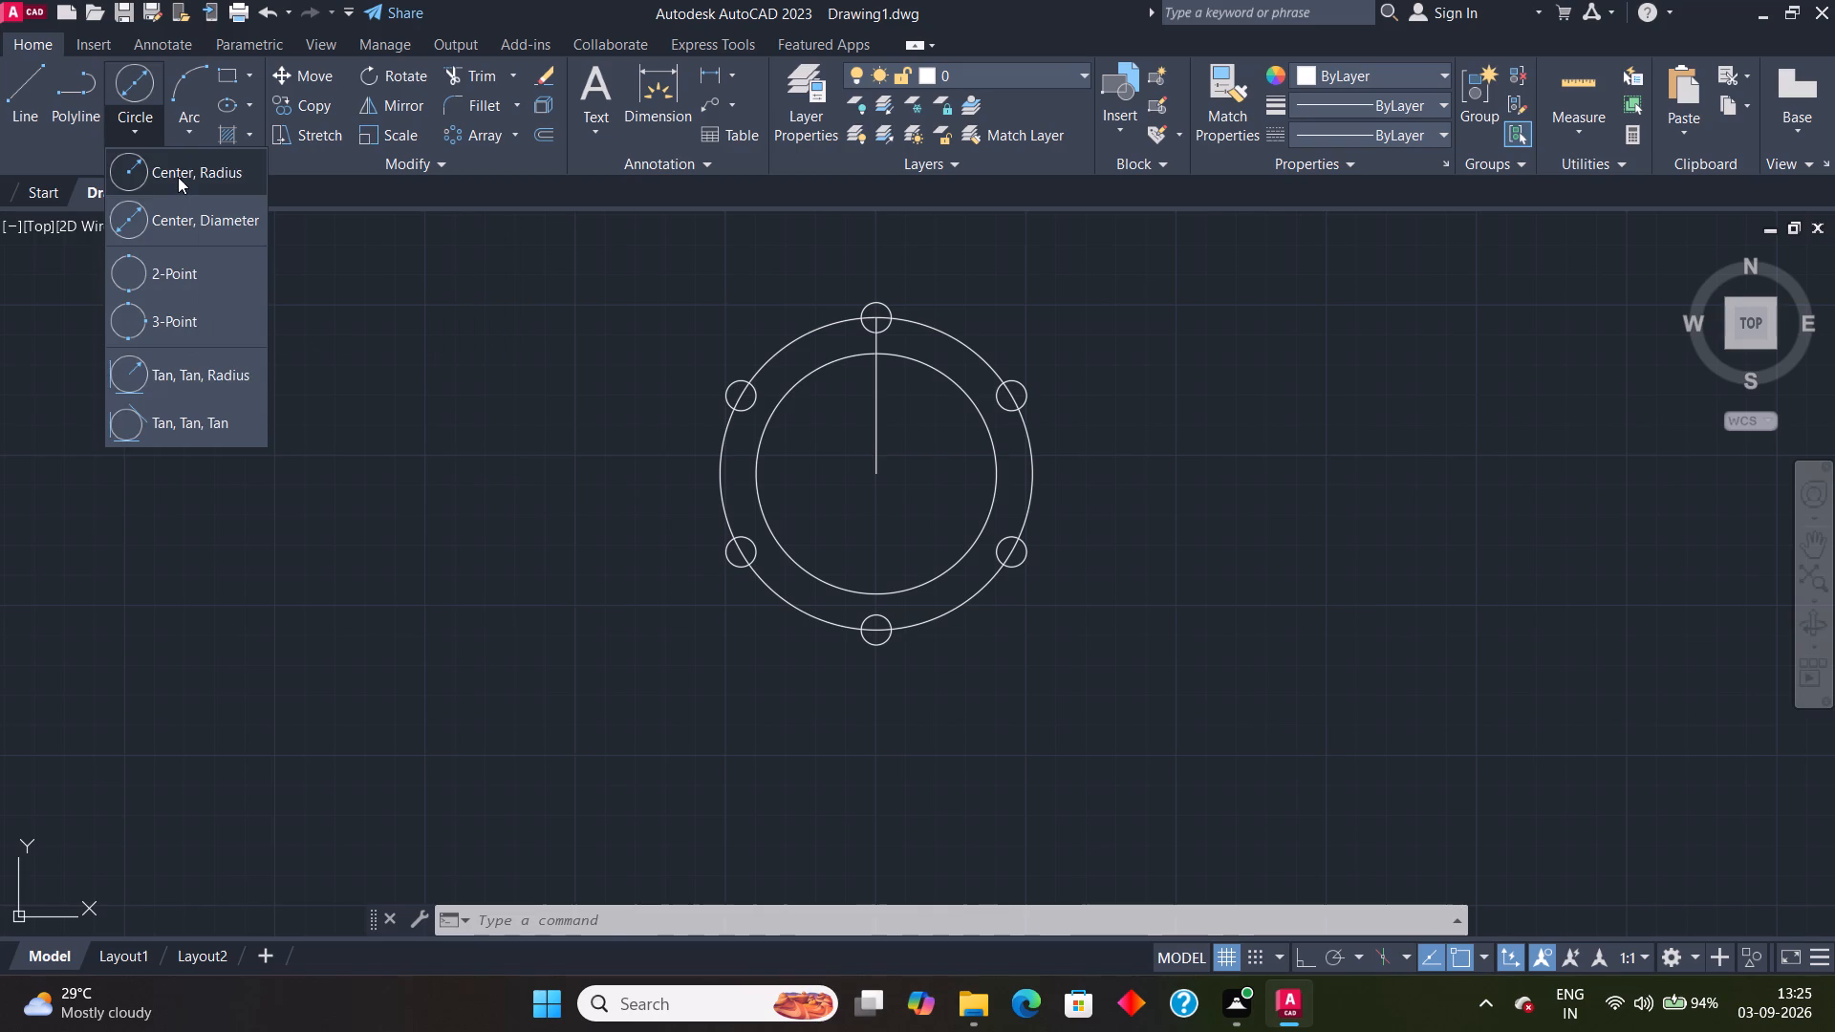
{"action": "left_click", "coordinate": [178, 177]}
{"action": "left_click", "coordinate": [880, 473]}
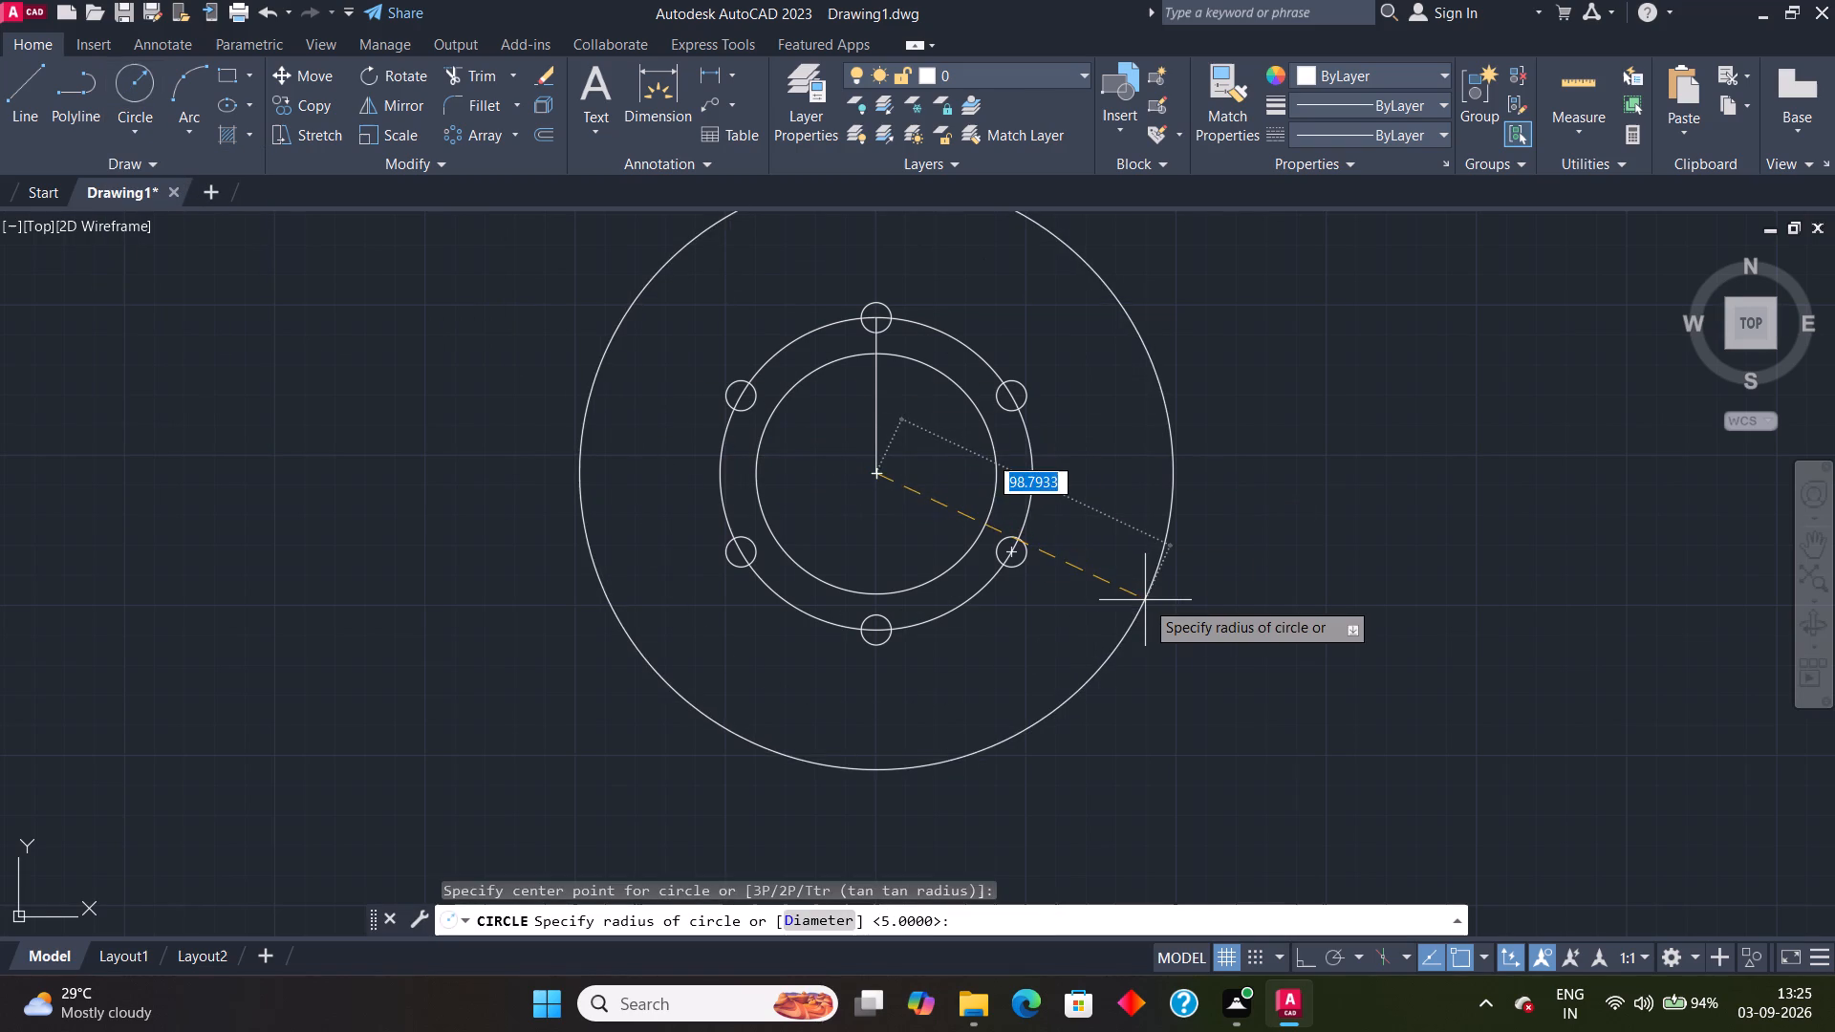
{"action": "scroll", "coordinate": [1145, 600], "scroll_direction": "up", "scroll_amount": 2}
{"action": "scroll", "coordinate": [1145, 600], "scroll_direction": "down", "scroll_amount": 2}
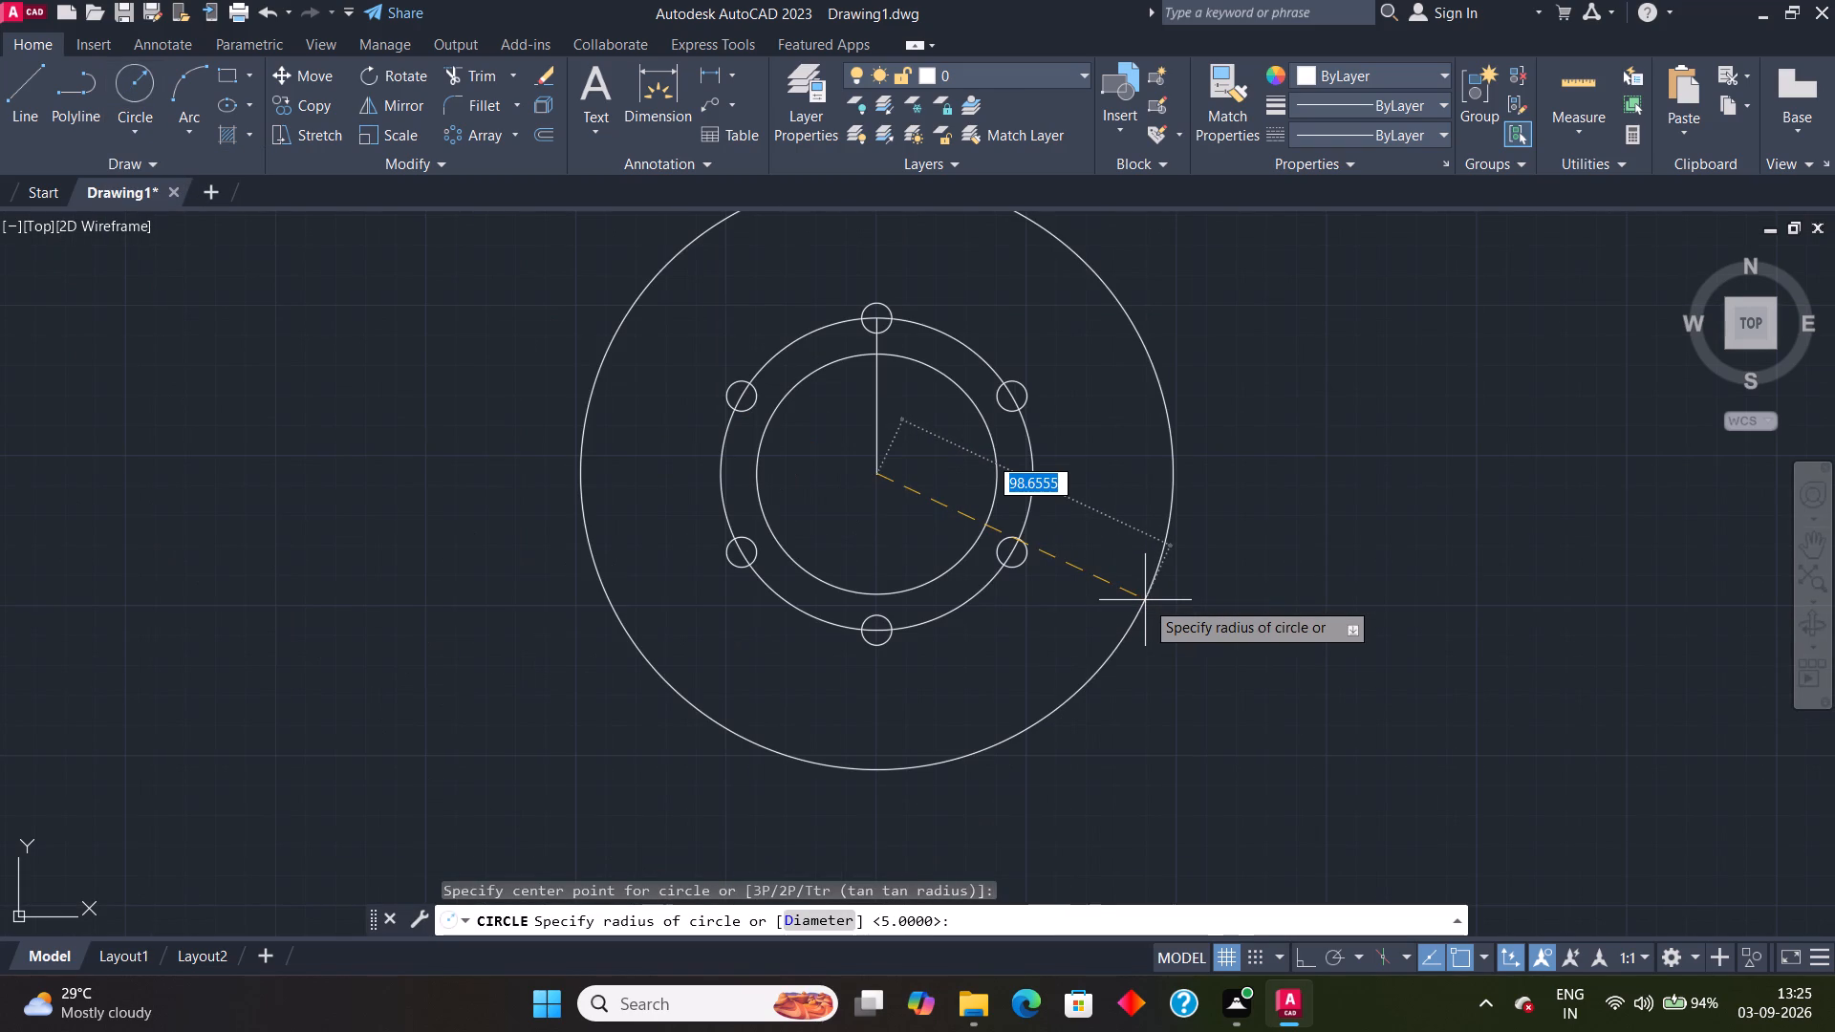
{"action": "type", "text": "113"}
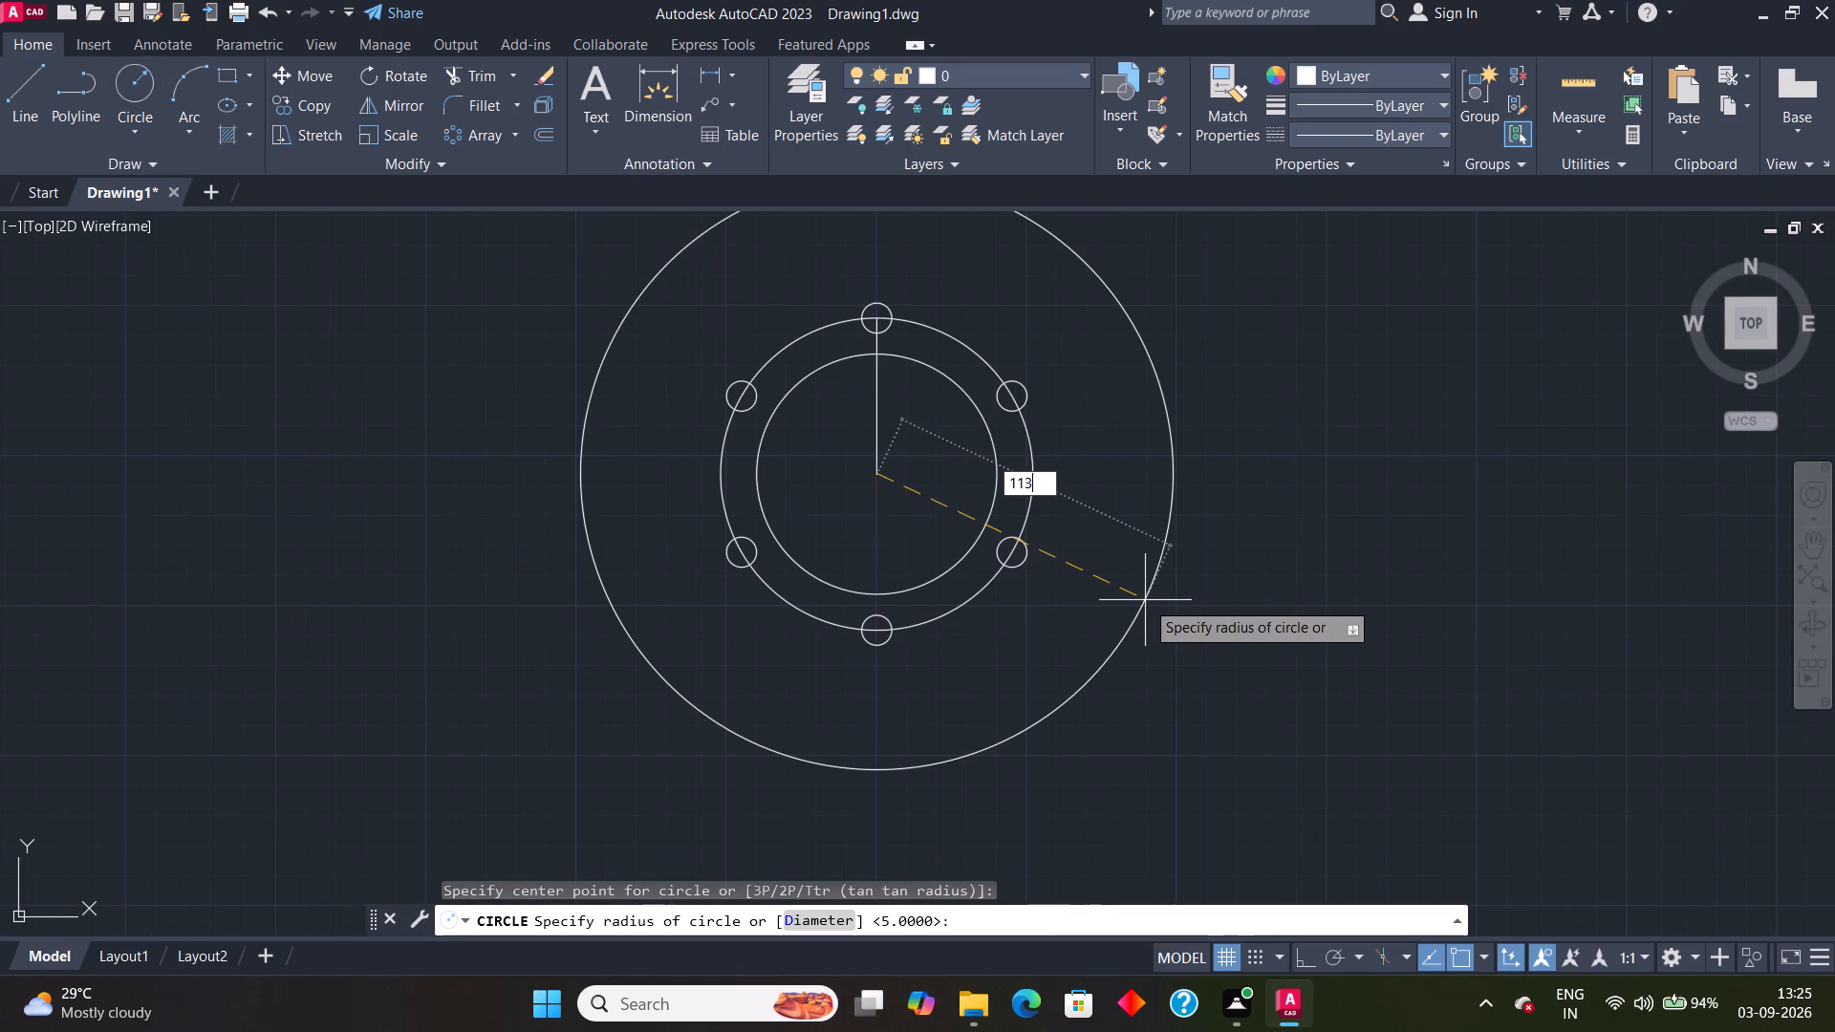
{"action": "key", "text": "Return"}
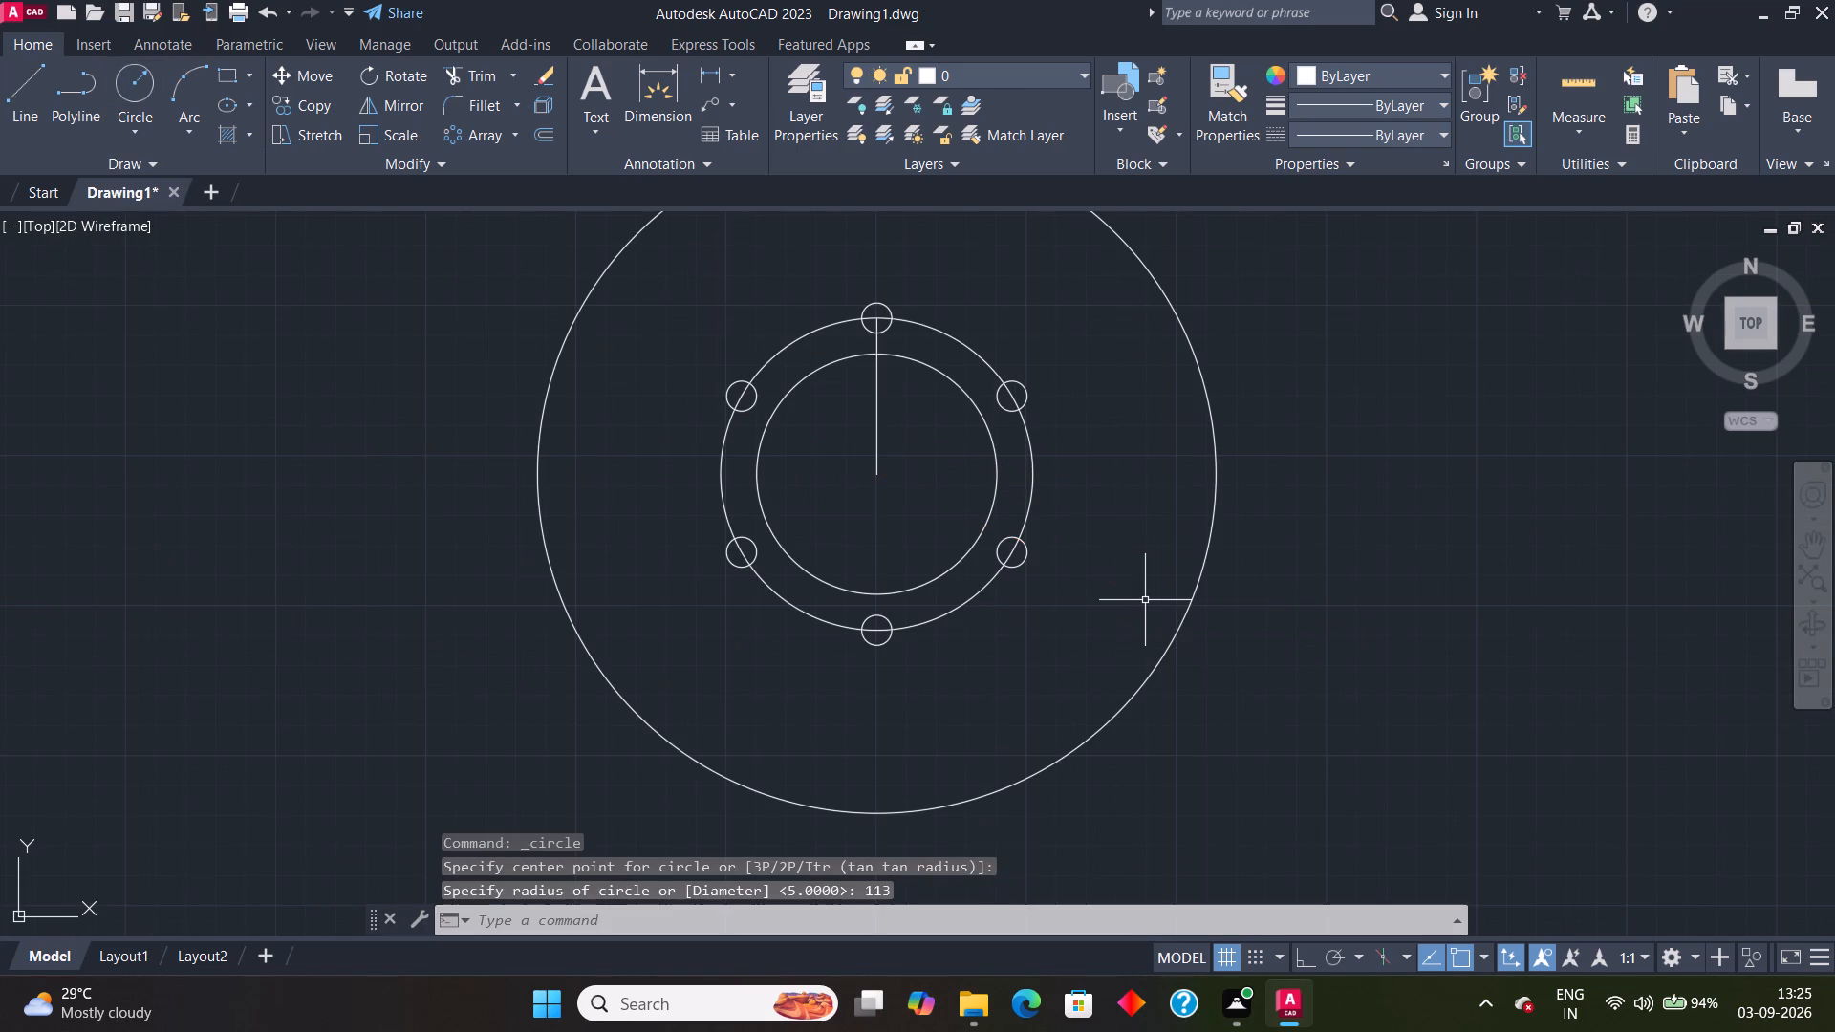
Draw a vertical line from the upper end of the existing vertical line to the radius 113 circle's top quadrant.
{"action": "scroll", "coordinate": [1156, 595], "scroll_direction": "up", "scroll_amount": 2}
{"action": "scroll", "coordinate": [1156, 595], "scroll_direction": "down", "scroll_amount": 5}
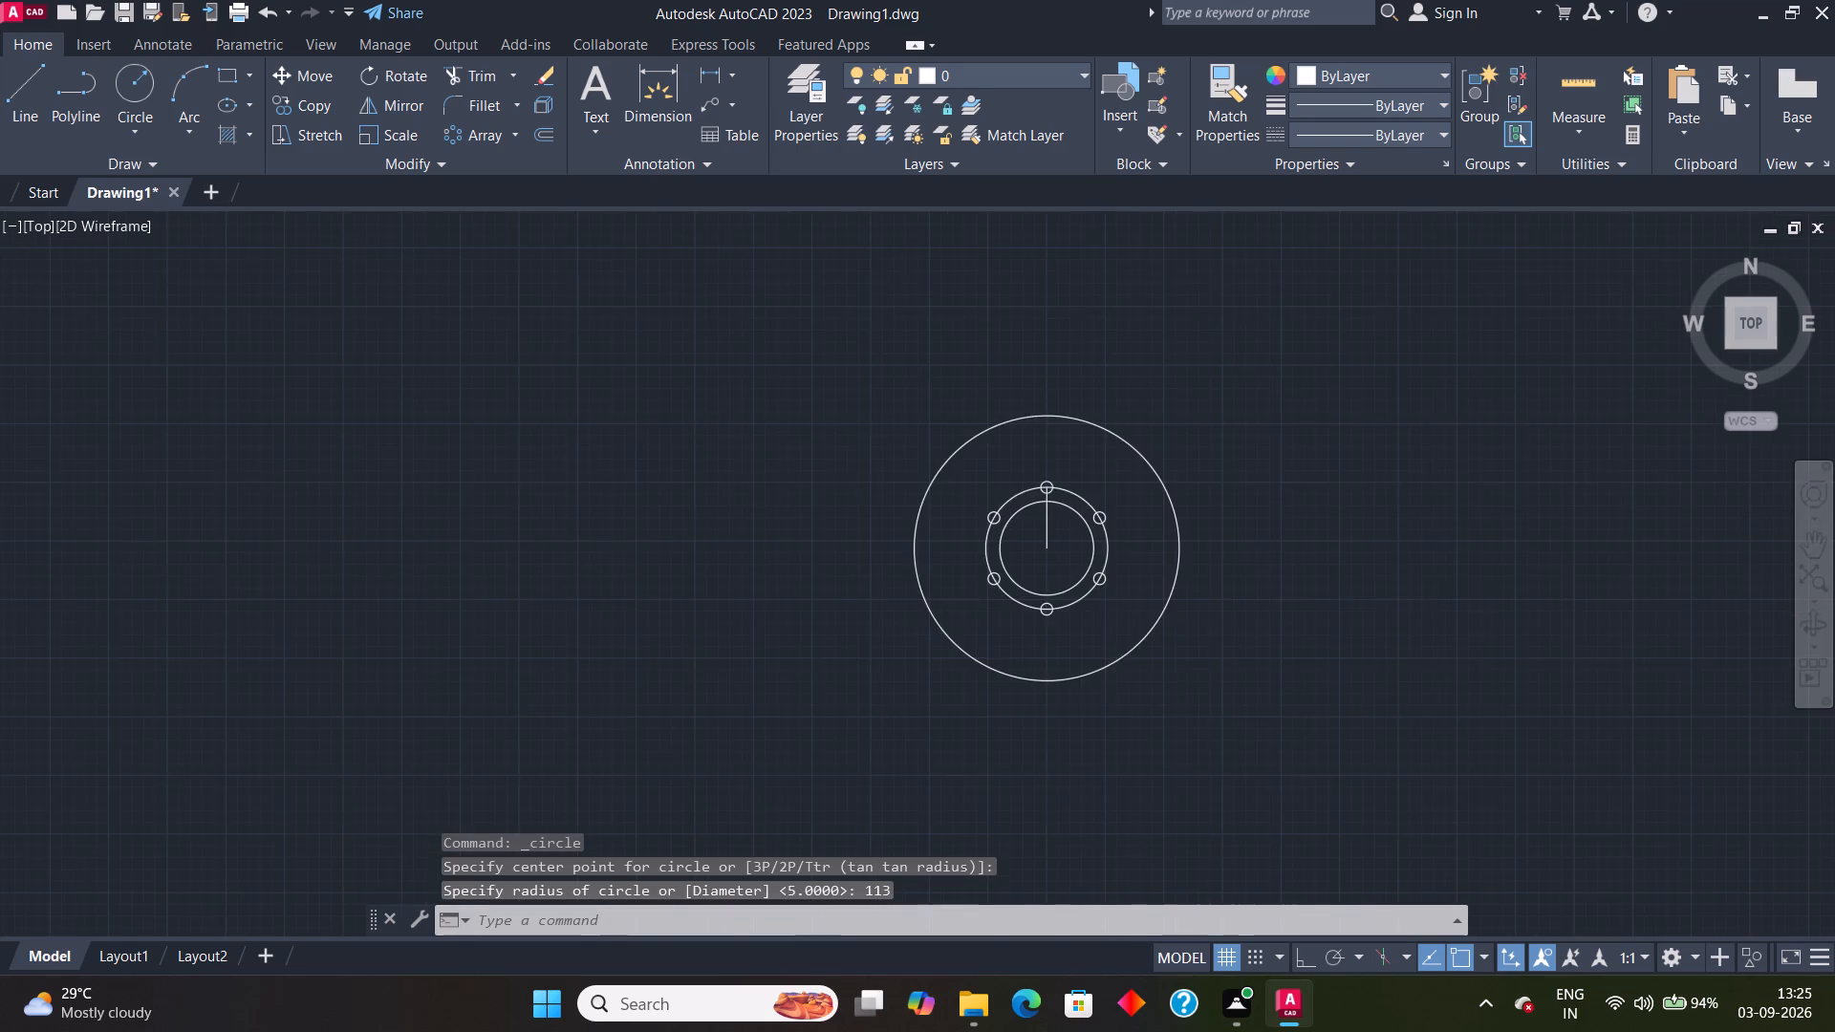
{"action": "scroll", "coordinate": [1154, 543], "scroll_direction": "up", "scroll_amount": 2}
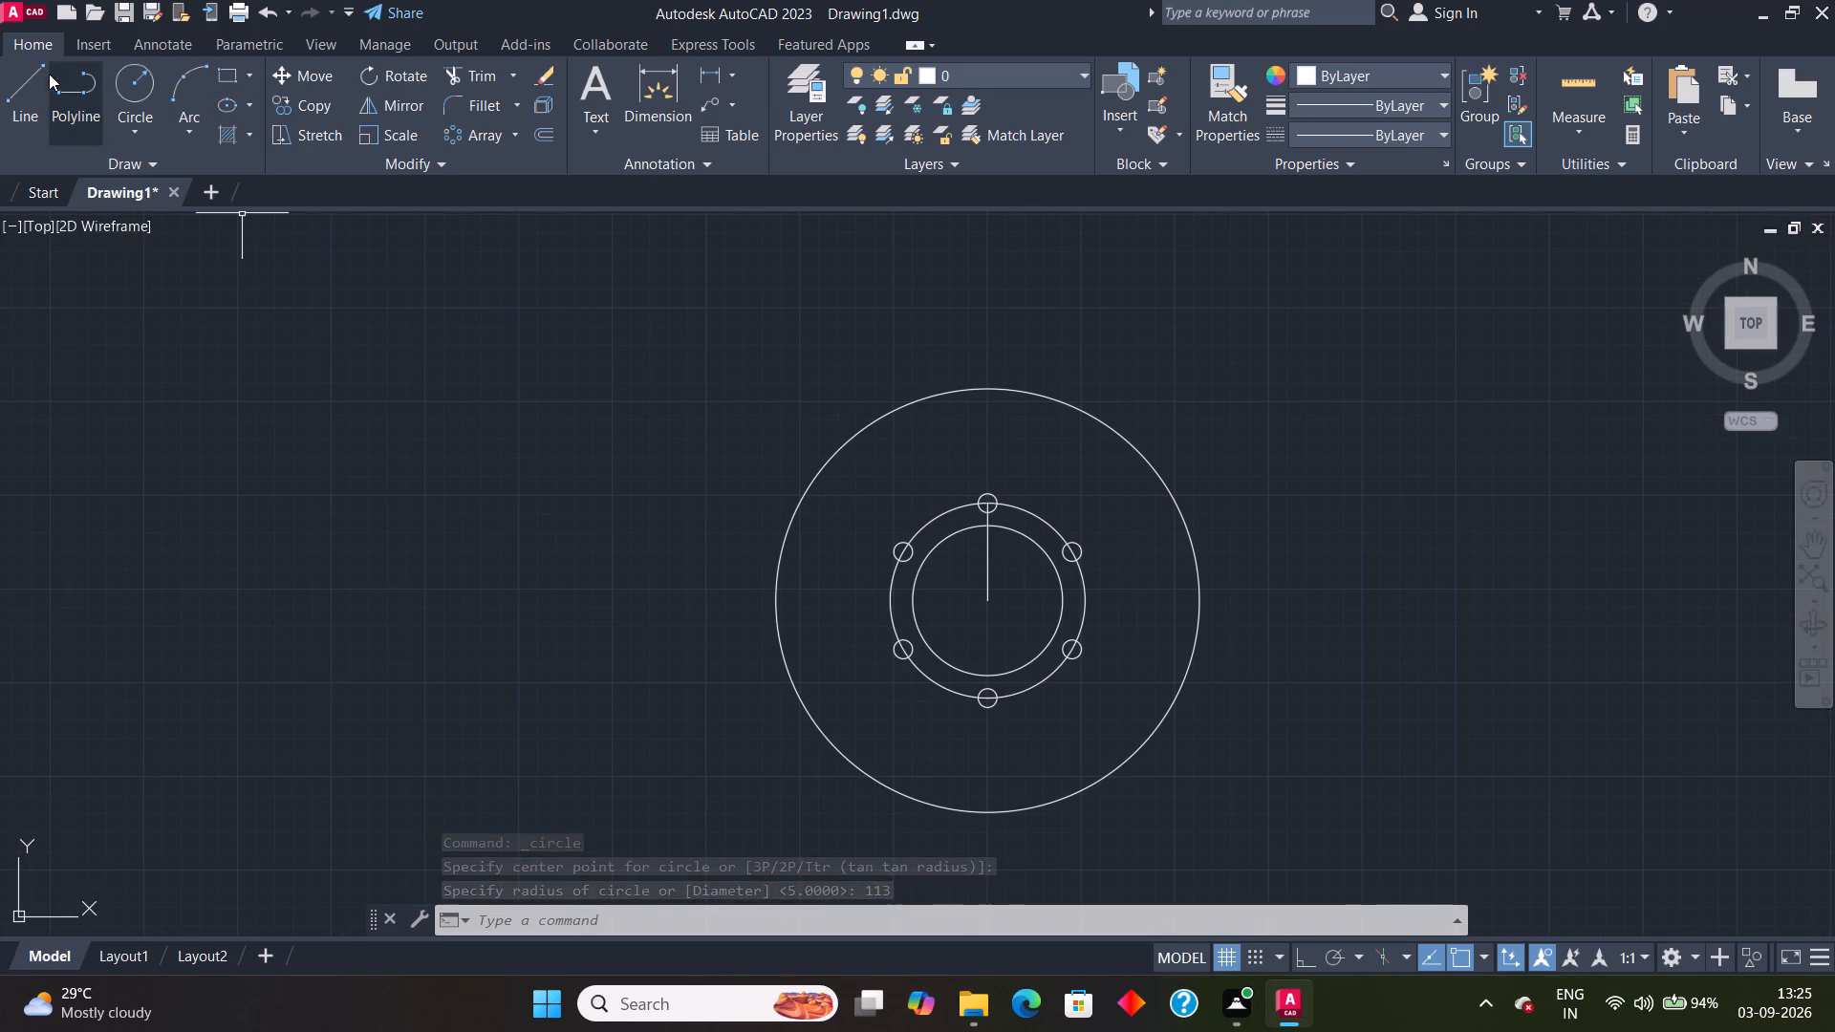
{"action": "left_click", "coordinate": [32, 69]}
{"action": "left_click", "coordinate": [986, 501]}
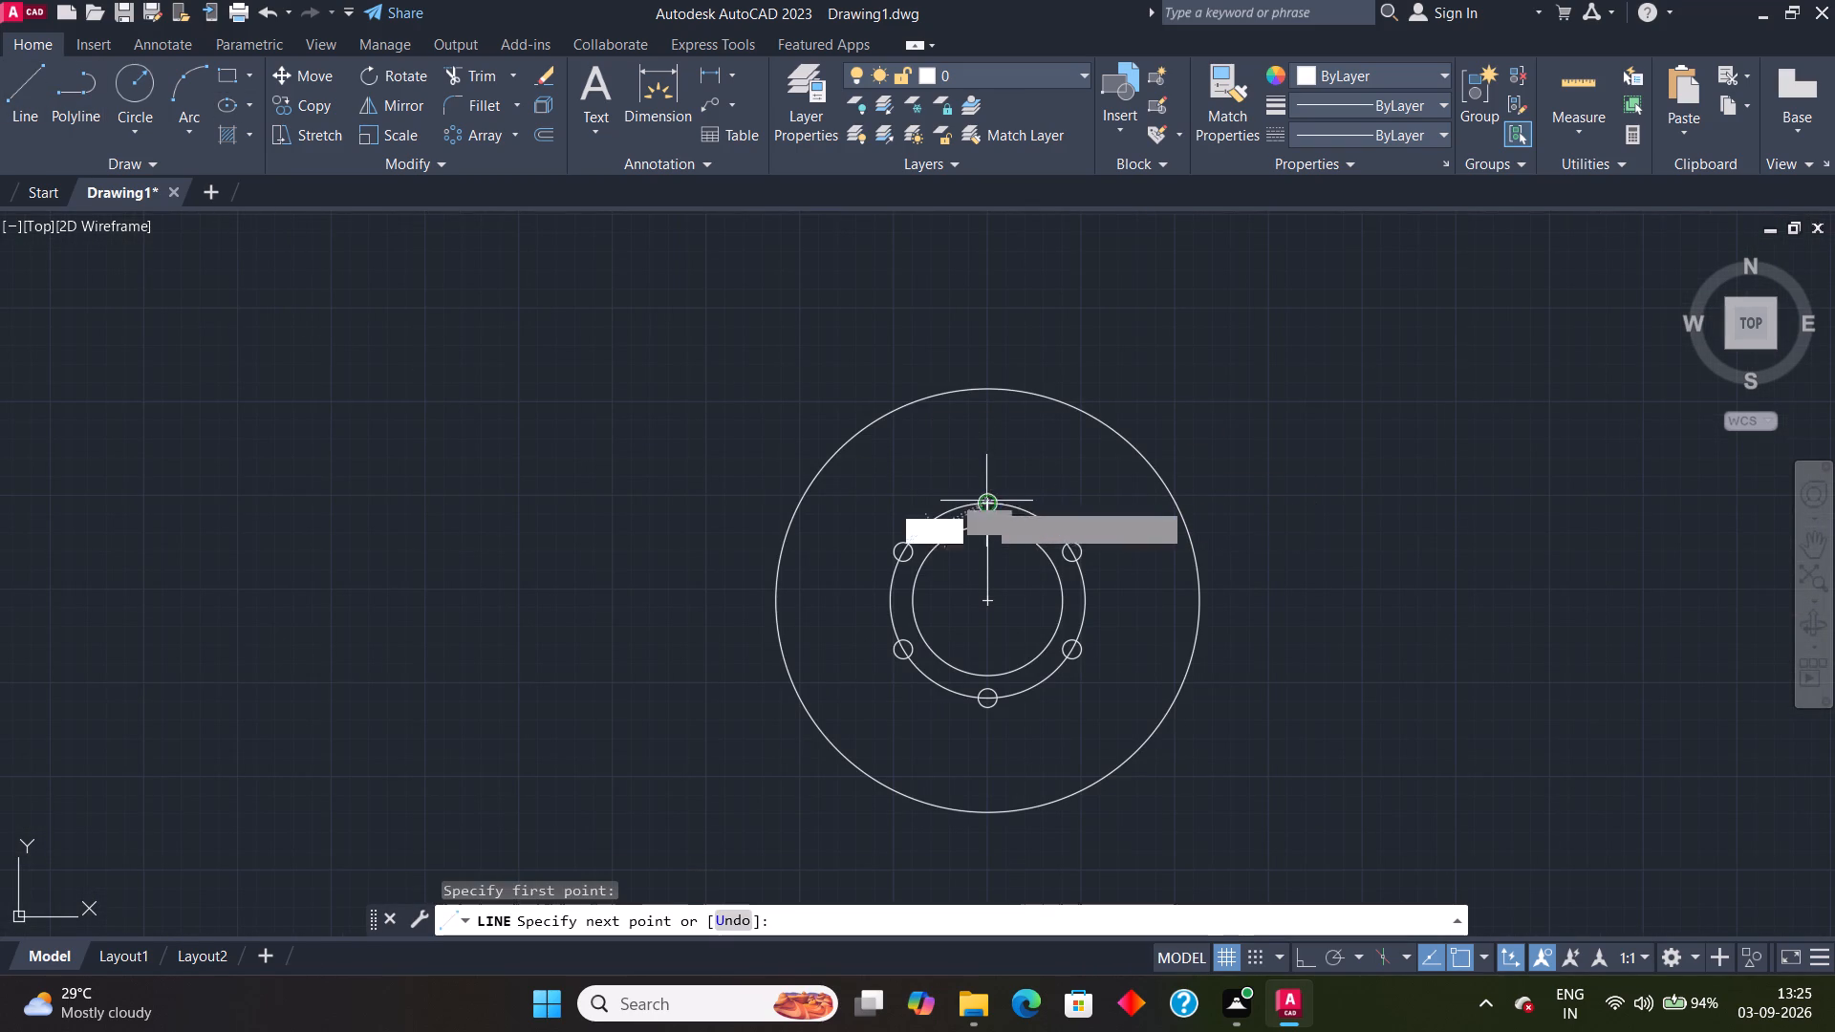
{"action": "left_click", "coordinate": [983, 393]}
{"action": "key", "text": "Escape"}
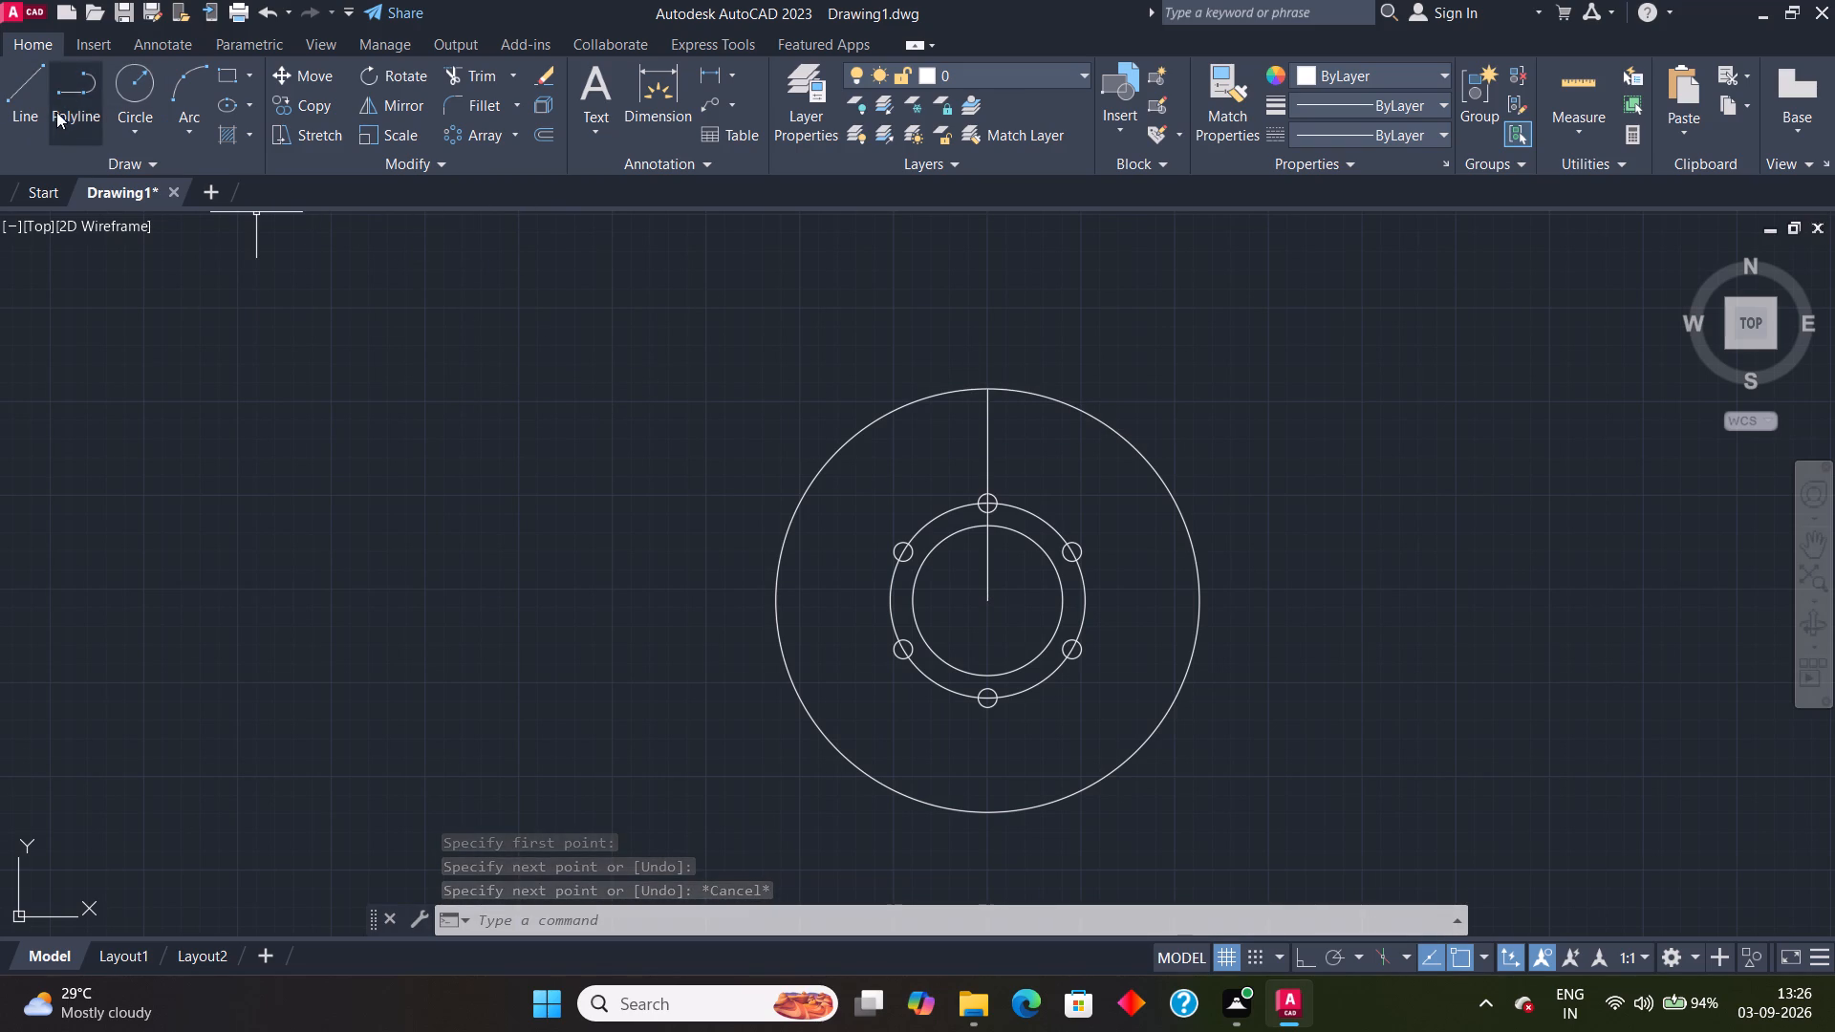
{"action": "left_click", "coordinate": [31, 94]}
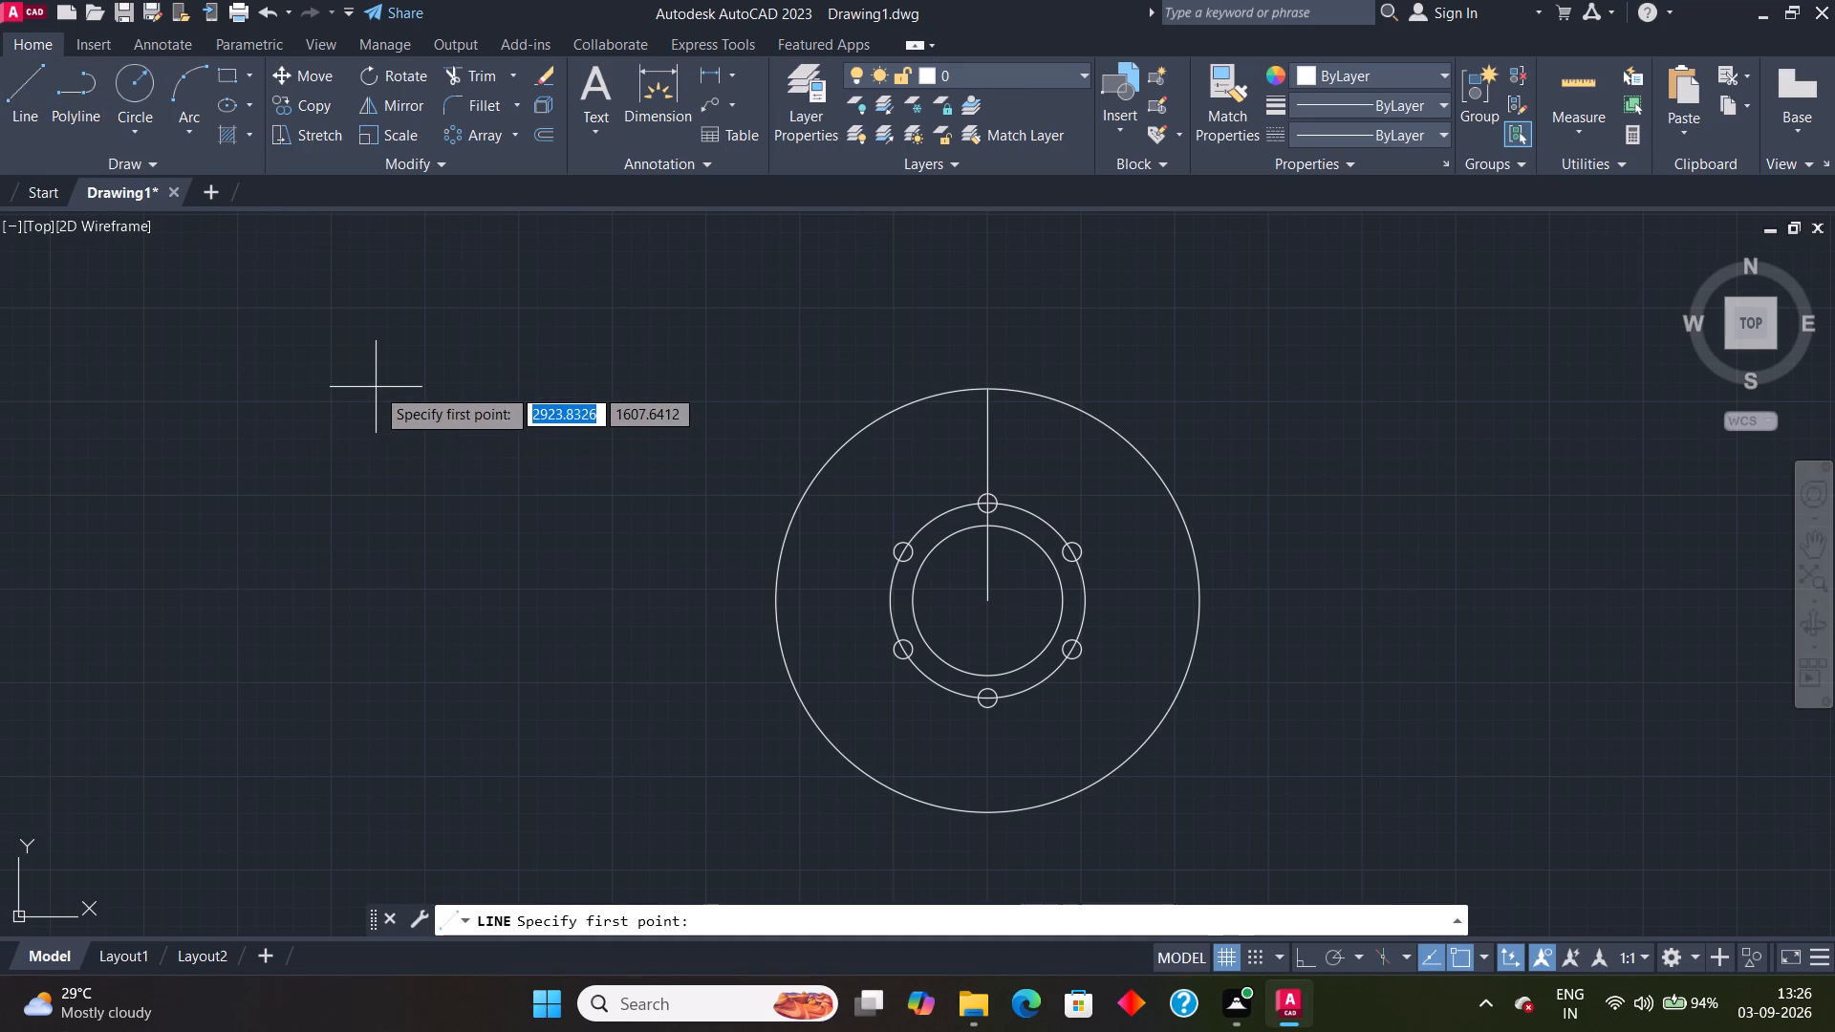
{"action": "key", "text": "Escape"}
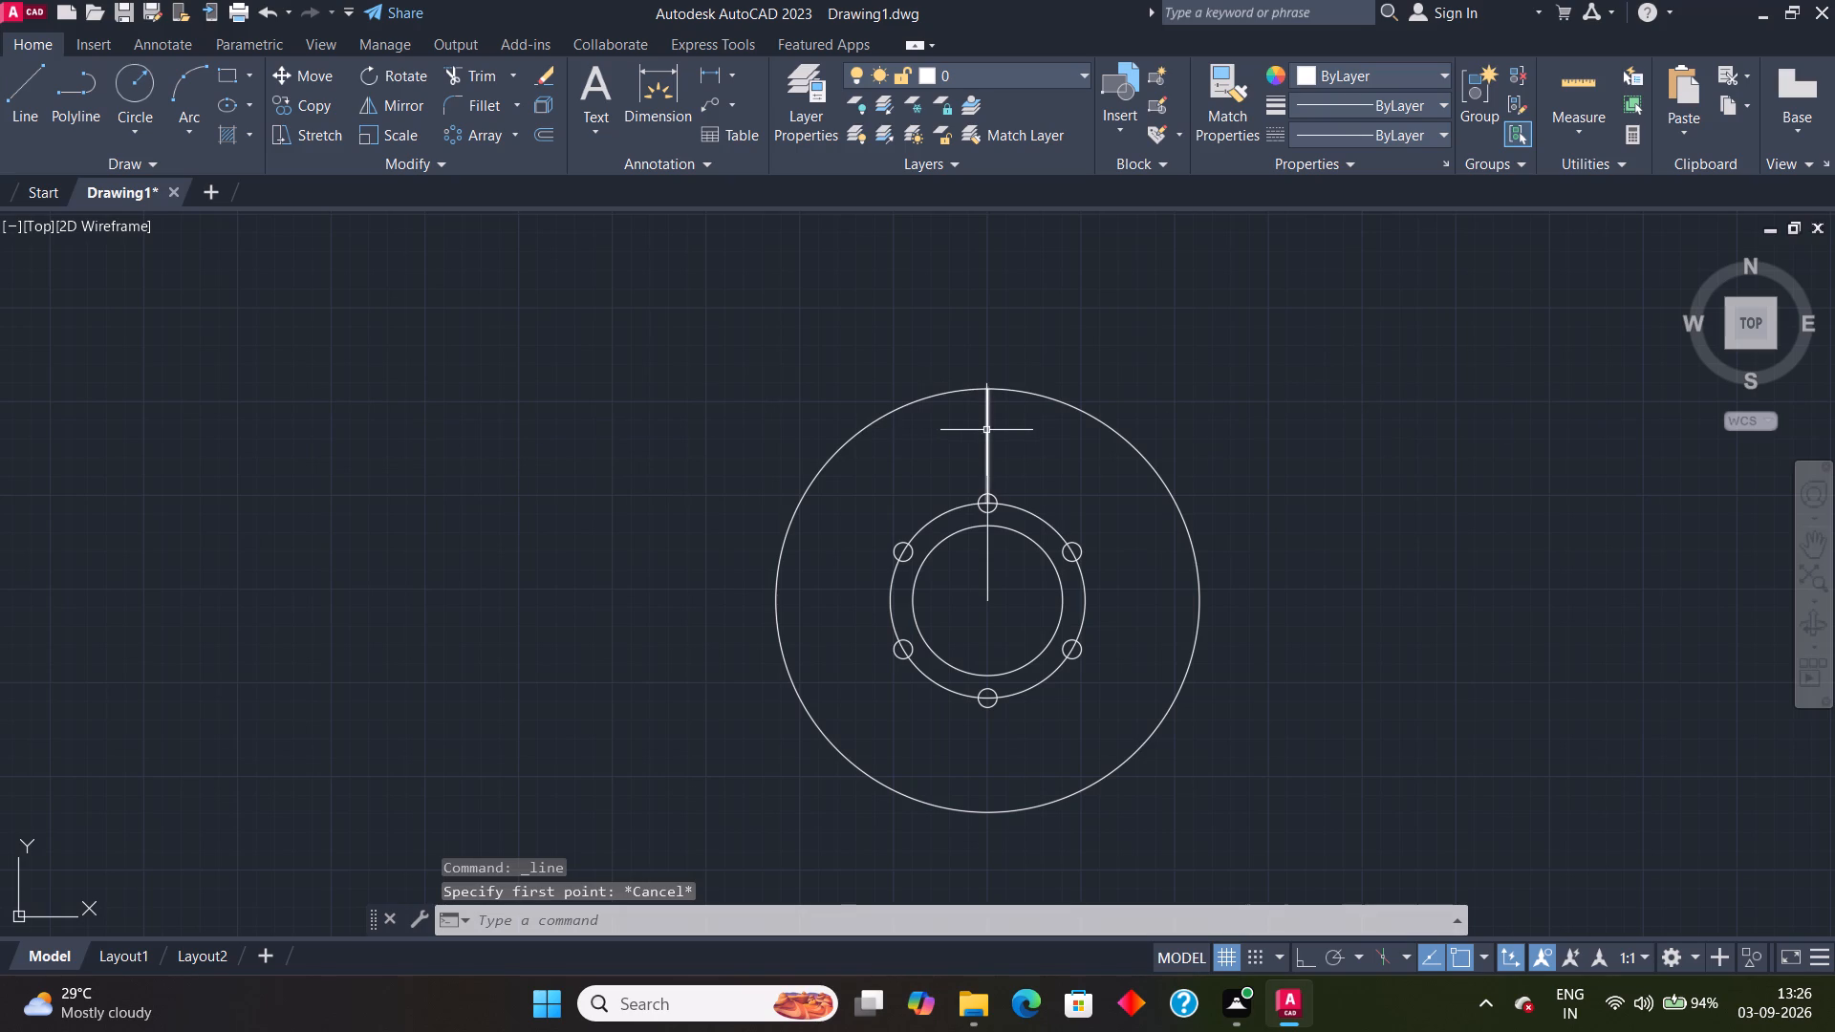
Join the two collinear vertical line segments above the common center into one line.
{"action": "left_click", "coordinate": [987, 431]}
{"action": "left_click", "coordinate": [986, 540]}
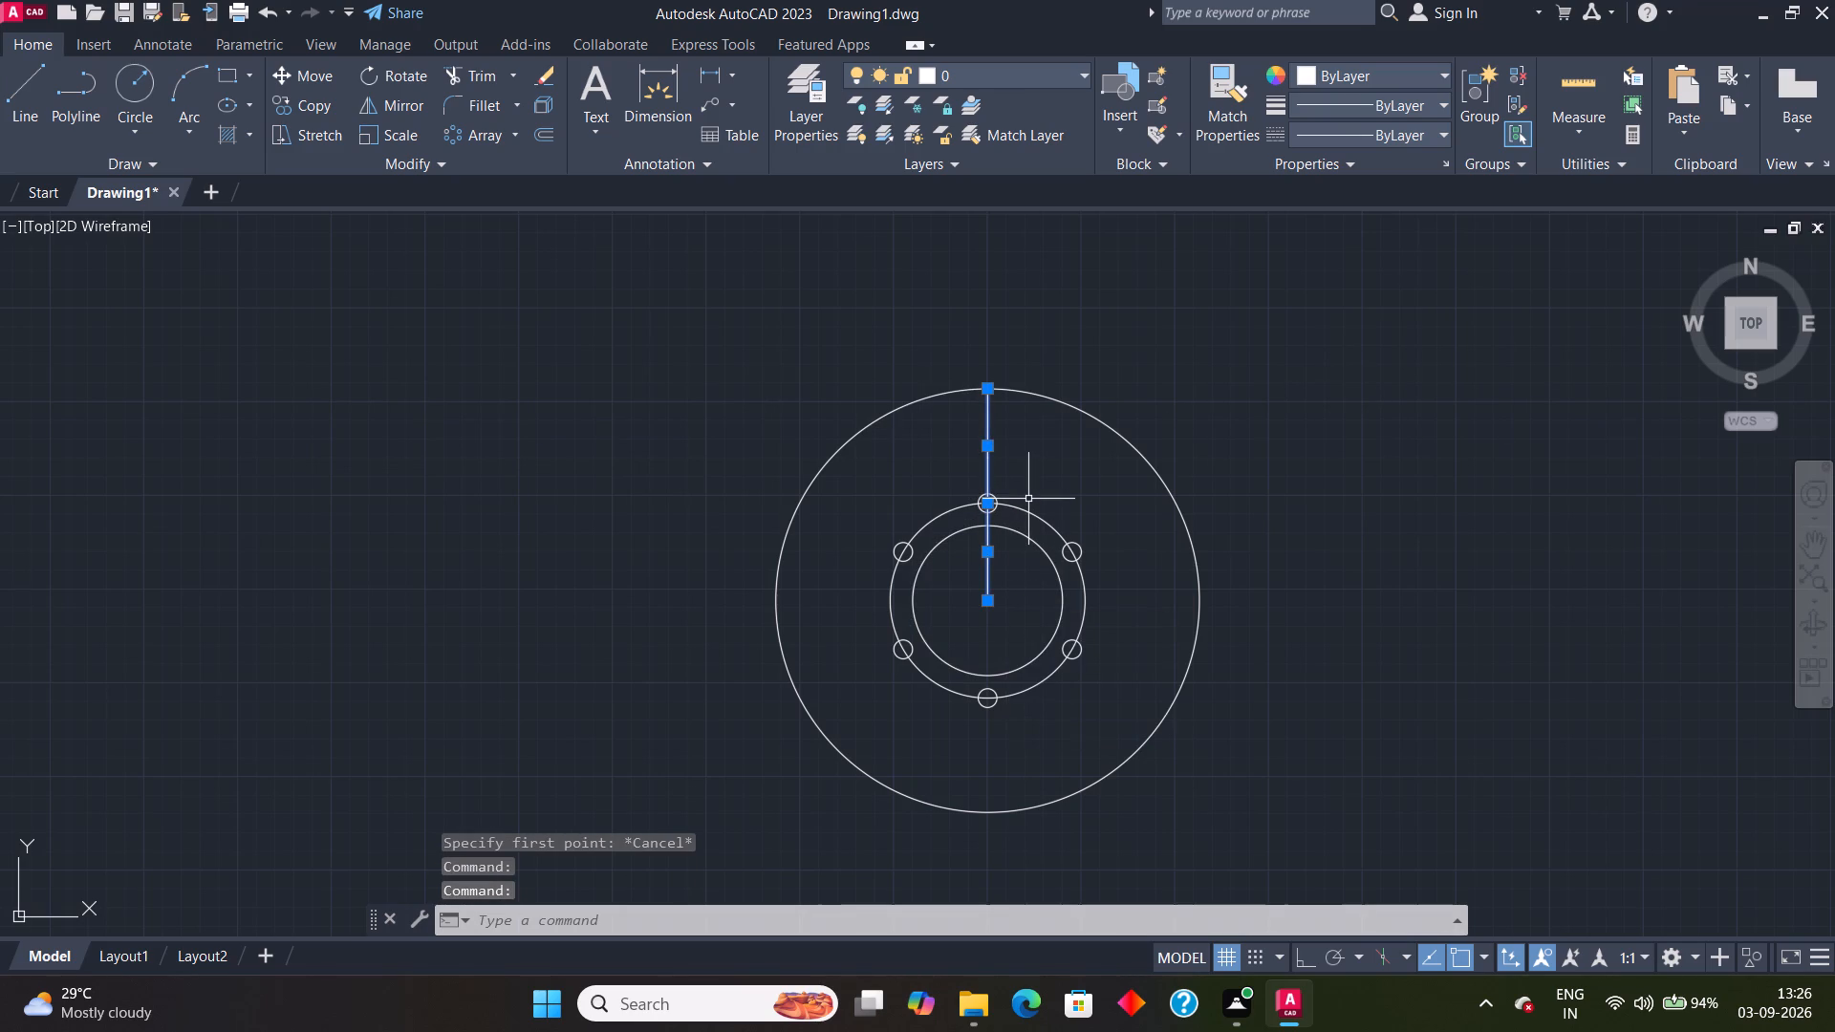
{"action": "key", "text": "grave"}
{"action": "key", "text": "Escape"}
{"action": "left_click", "coordinate": [985, 573]}
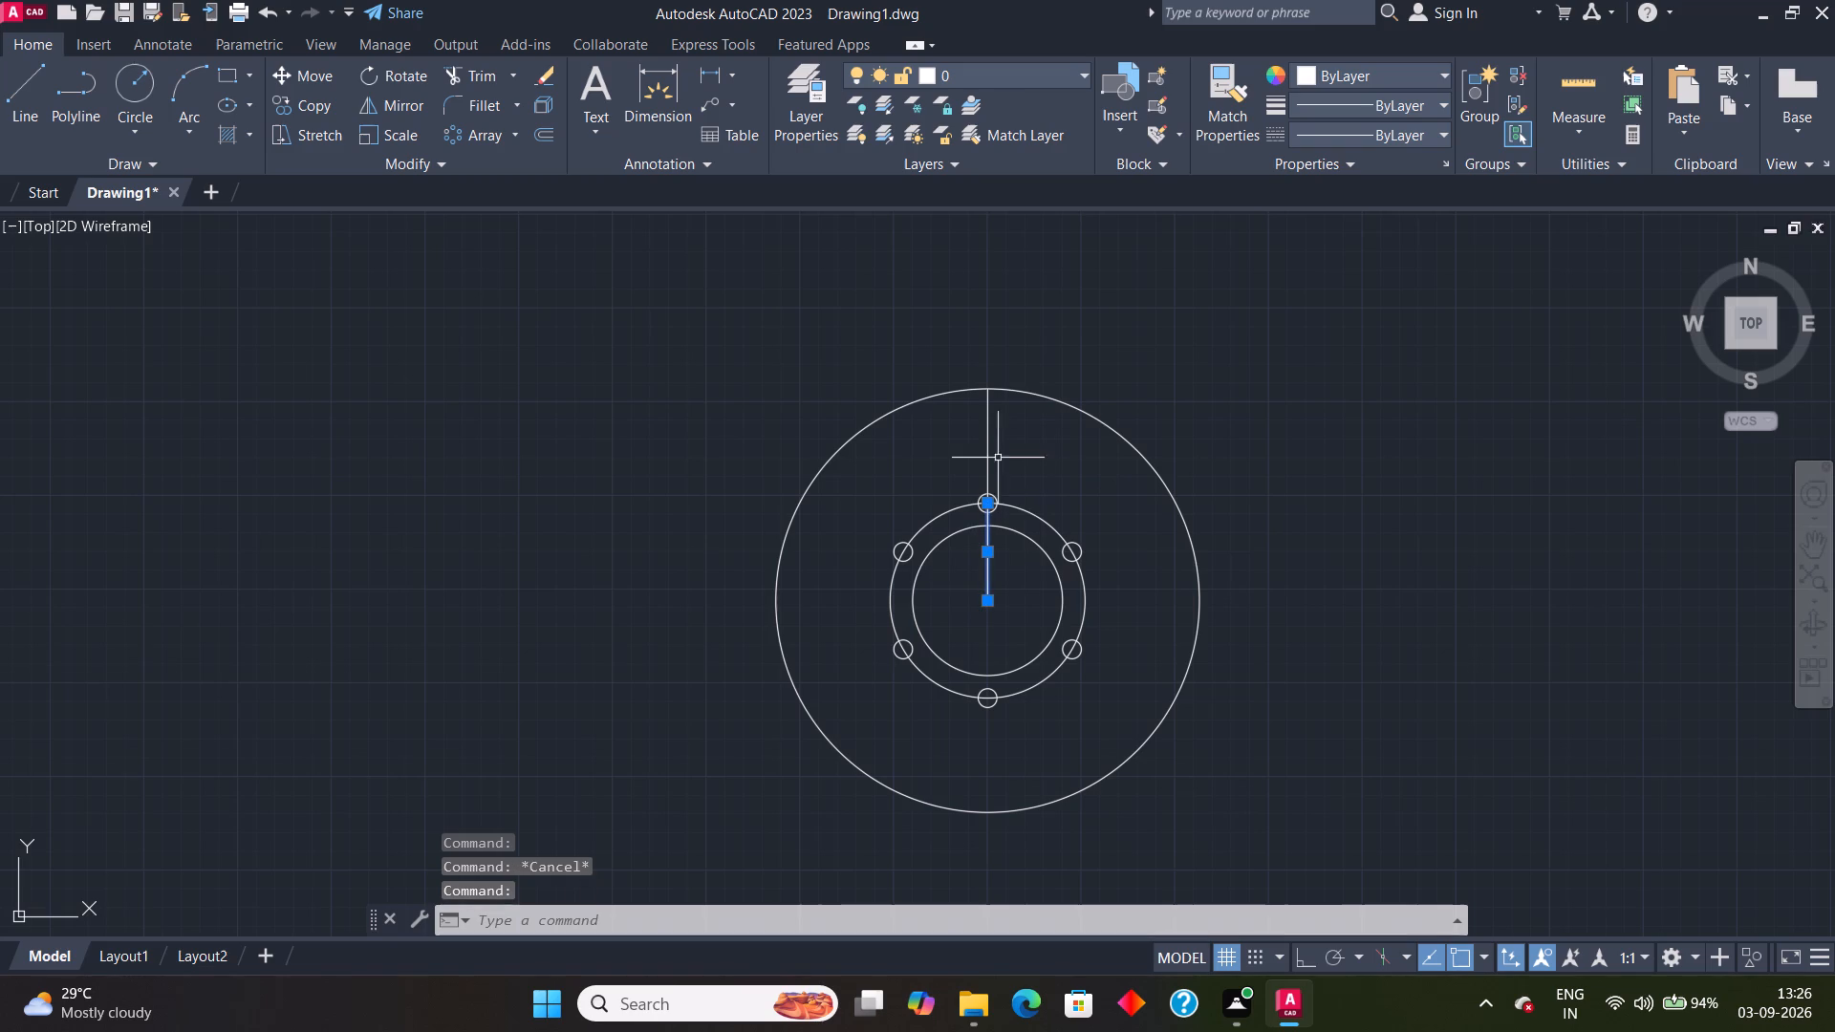
{"action": "left_click", "coordinate": [988, 451]}
{"action": "key", "text": "j"}
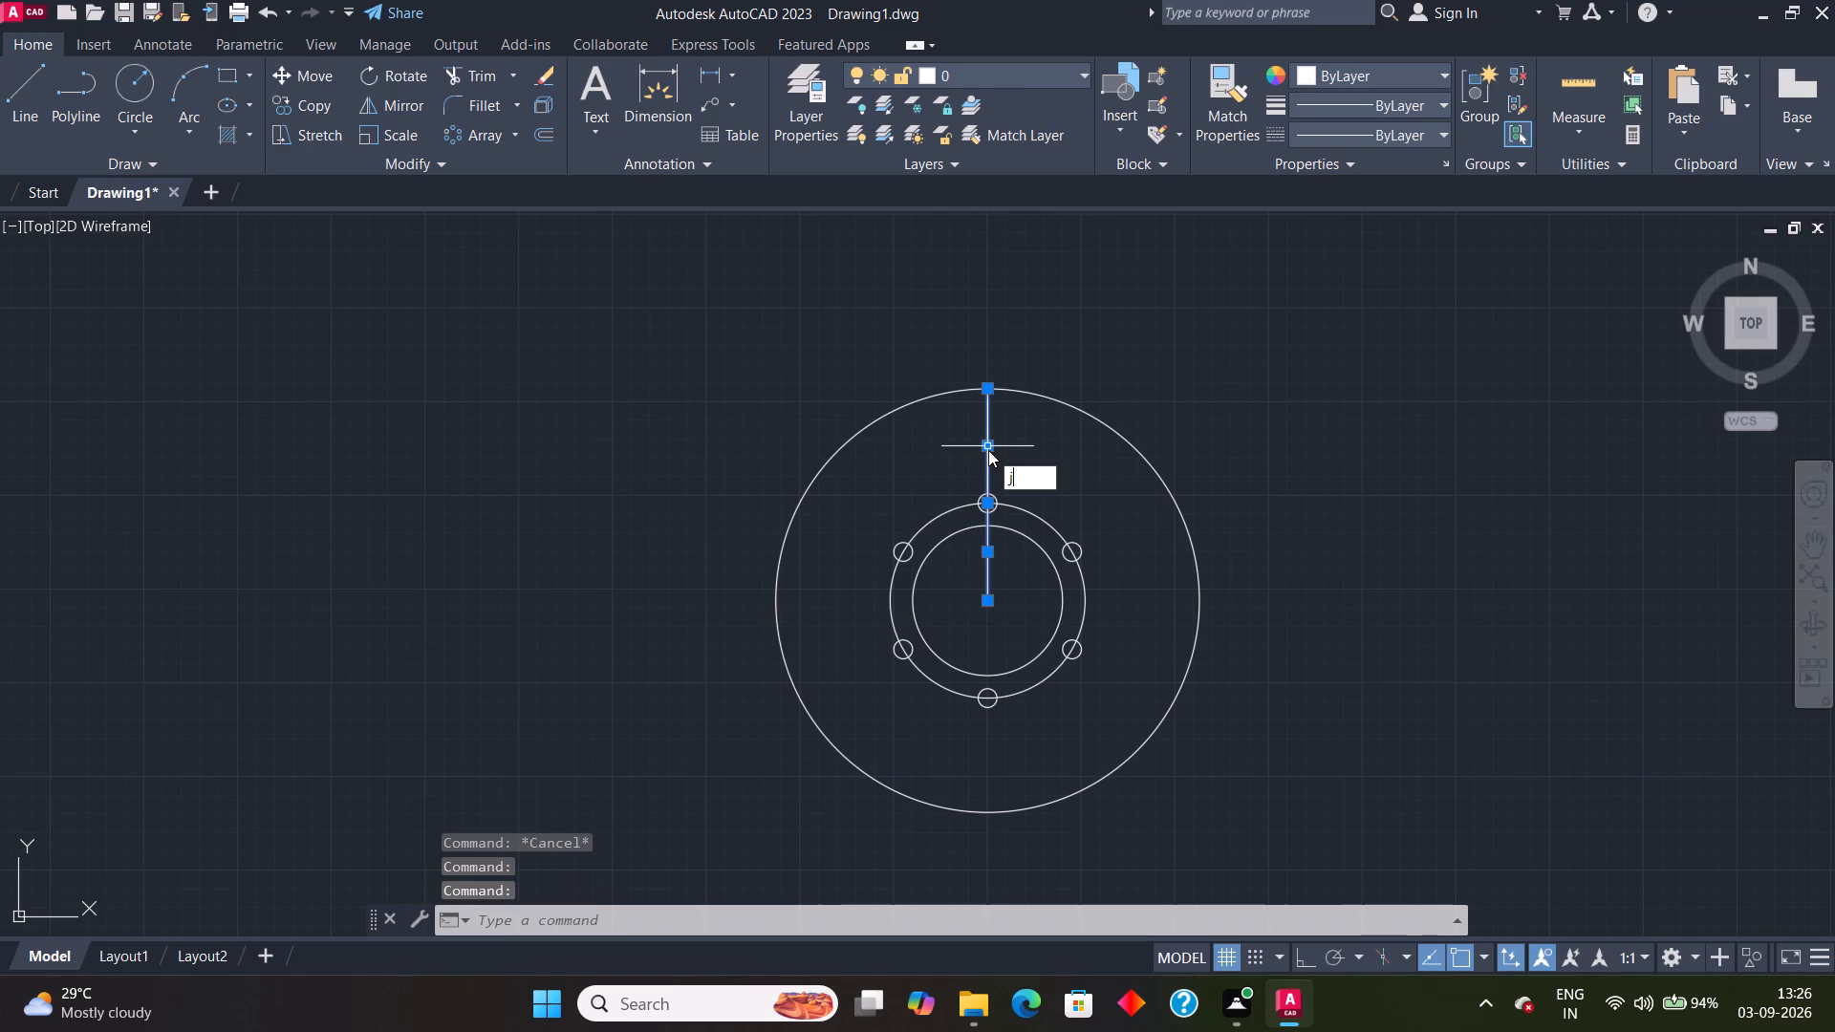
{"action": "left_click", "coordinate": [1087, 504]}
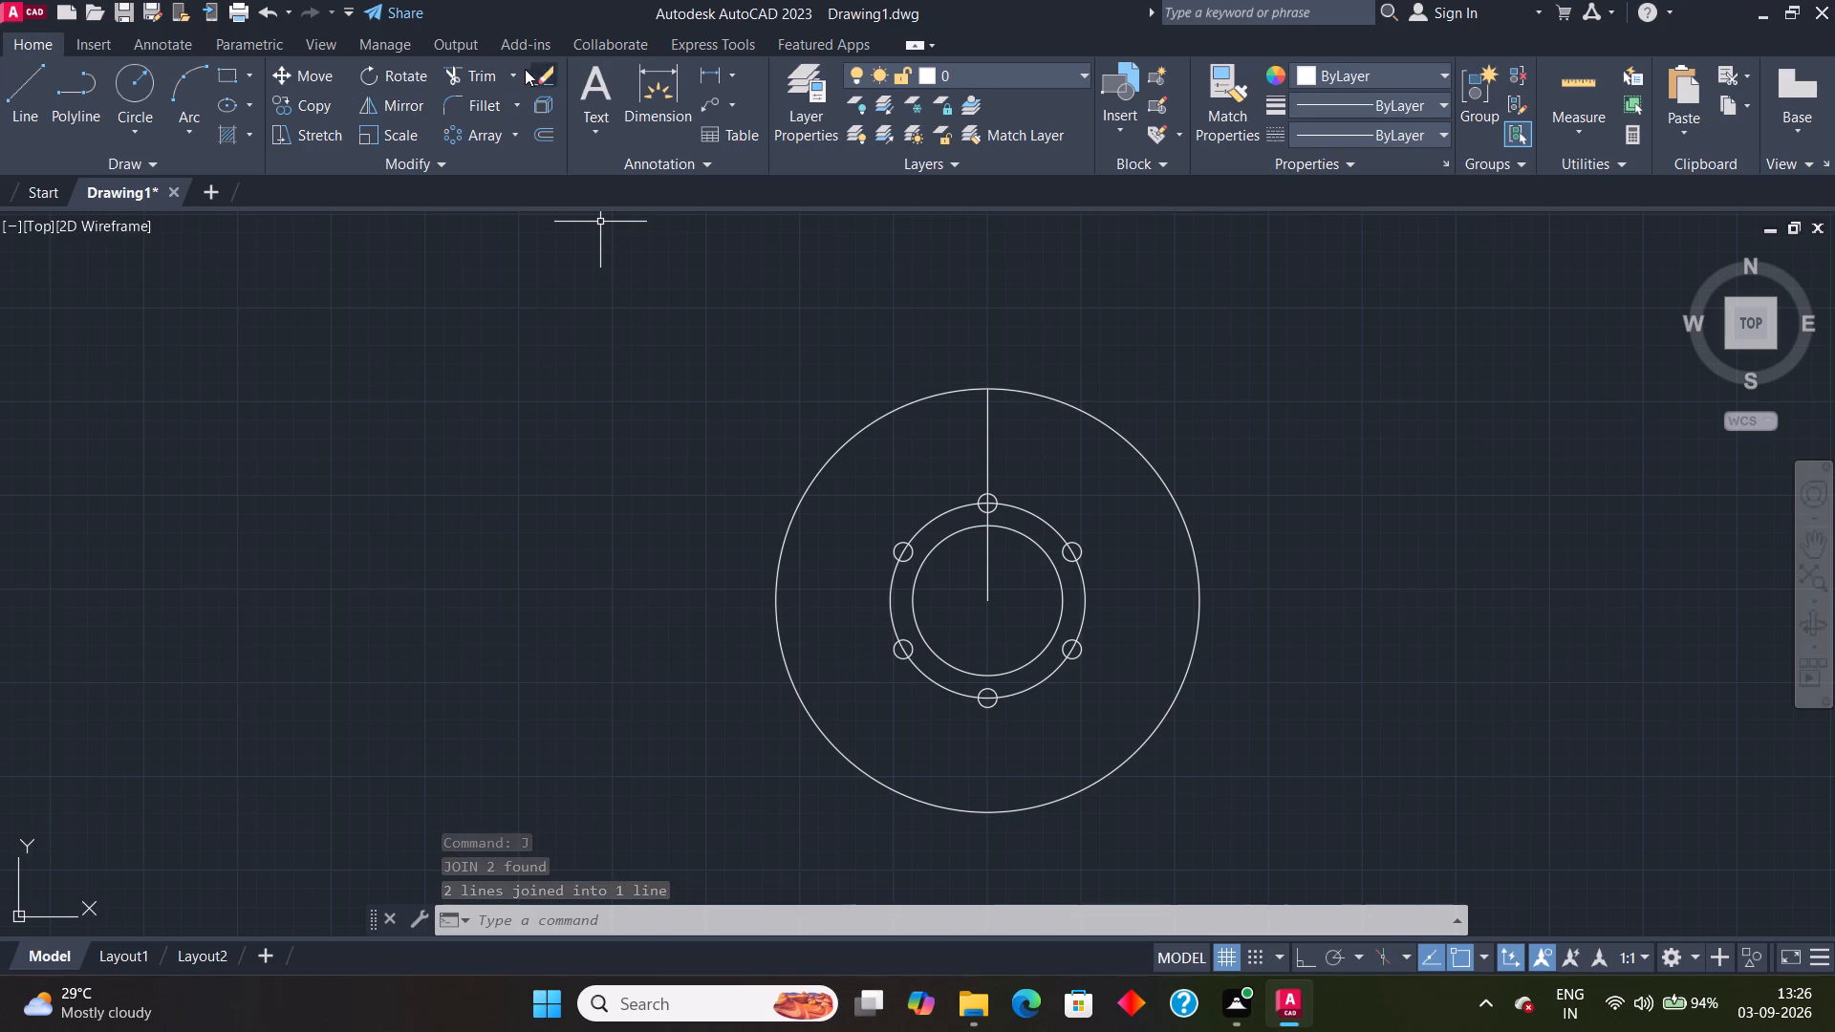
Offset the joined vertical line 45 to its left.
{"action": "key", "text": "o"}
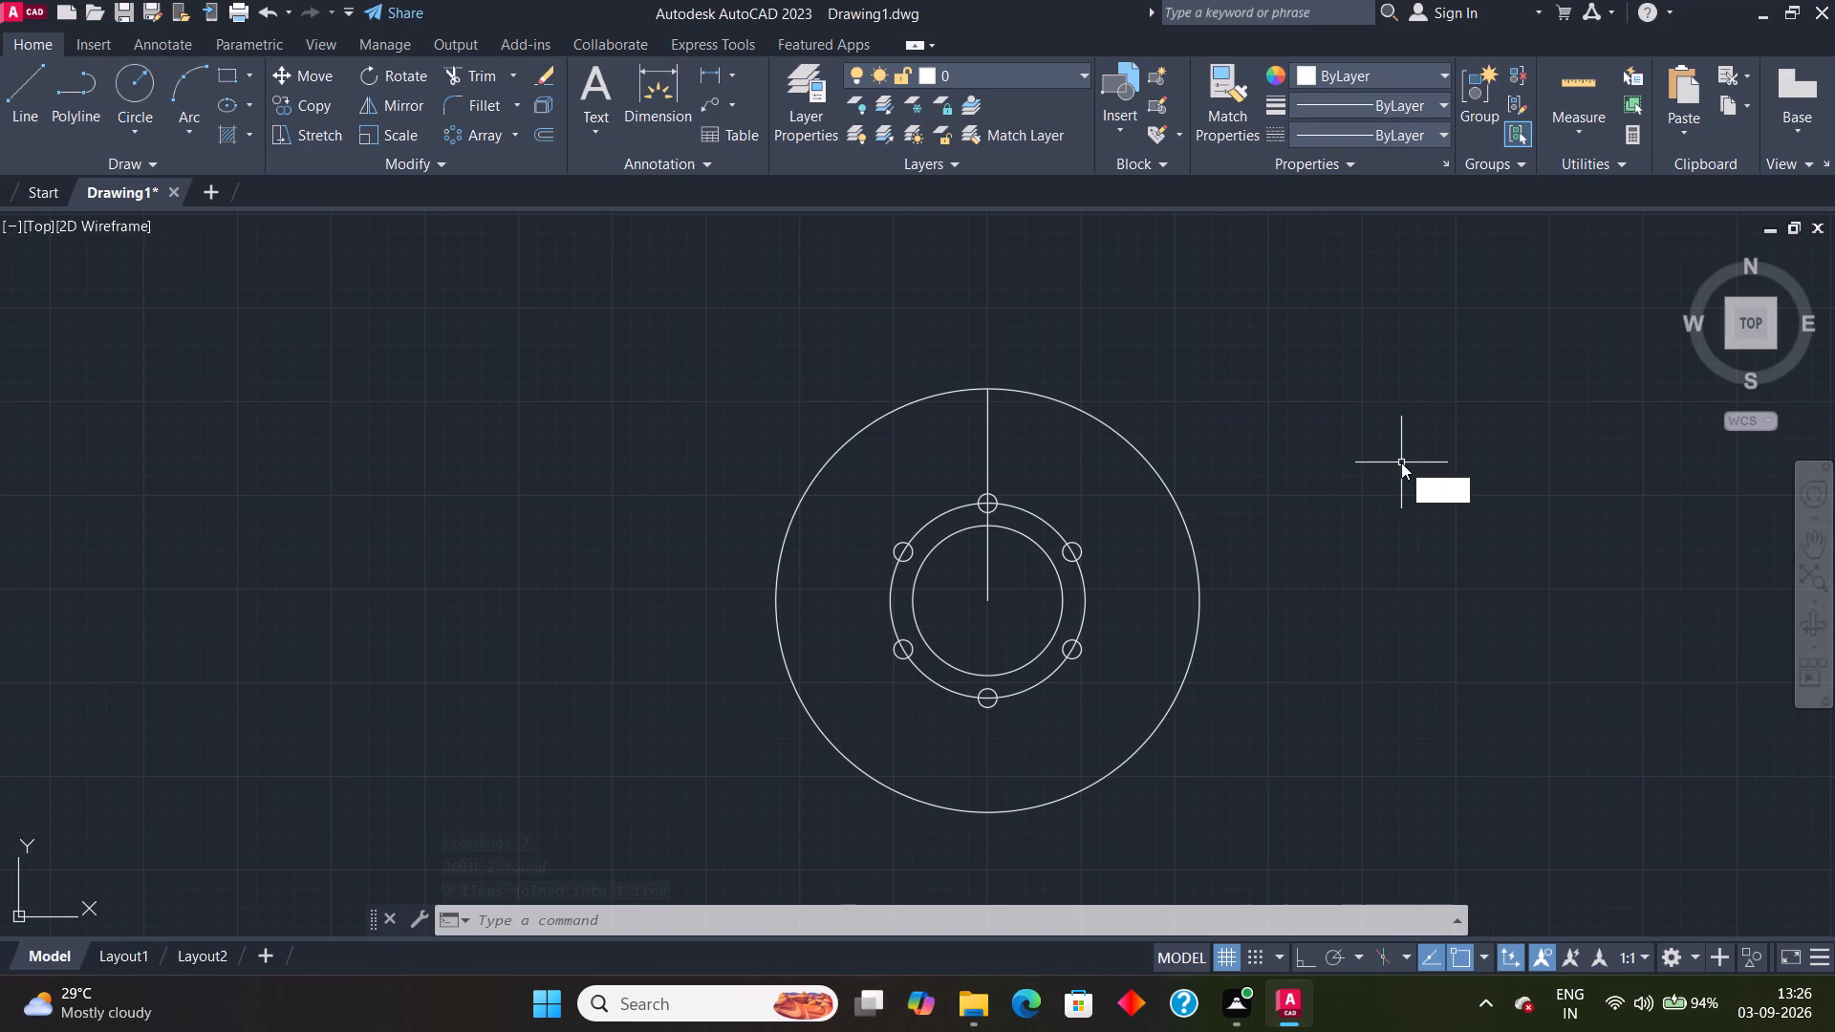
{"action": "key", "text": "Return"}
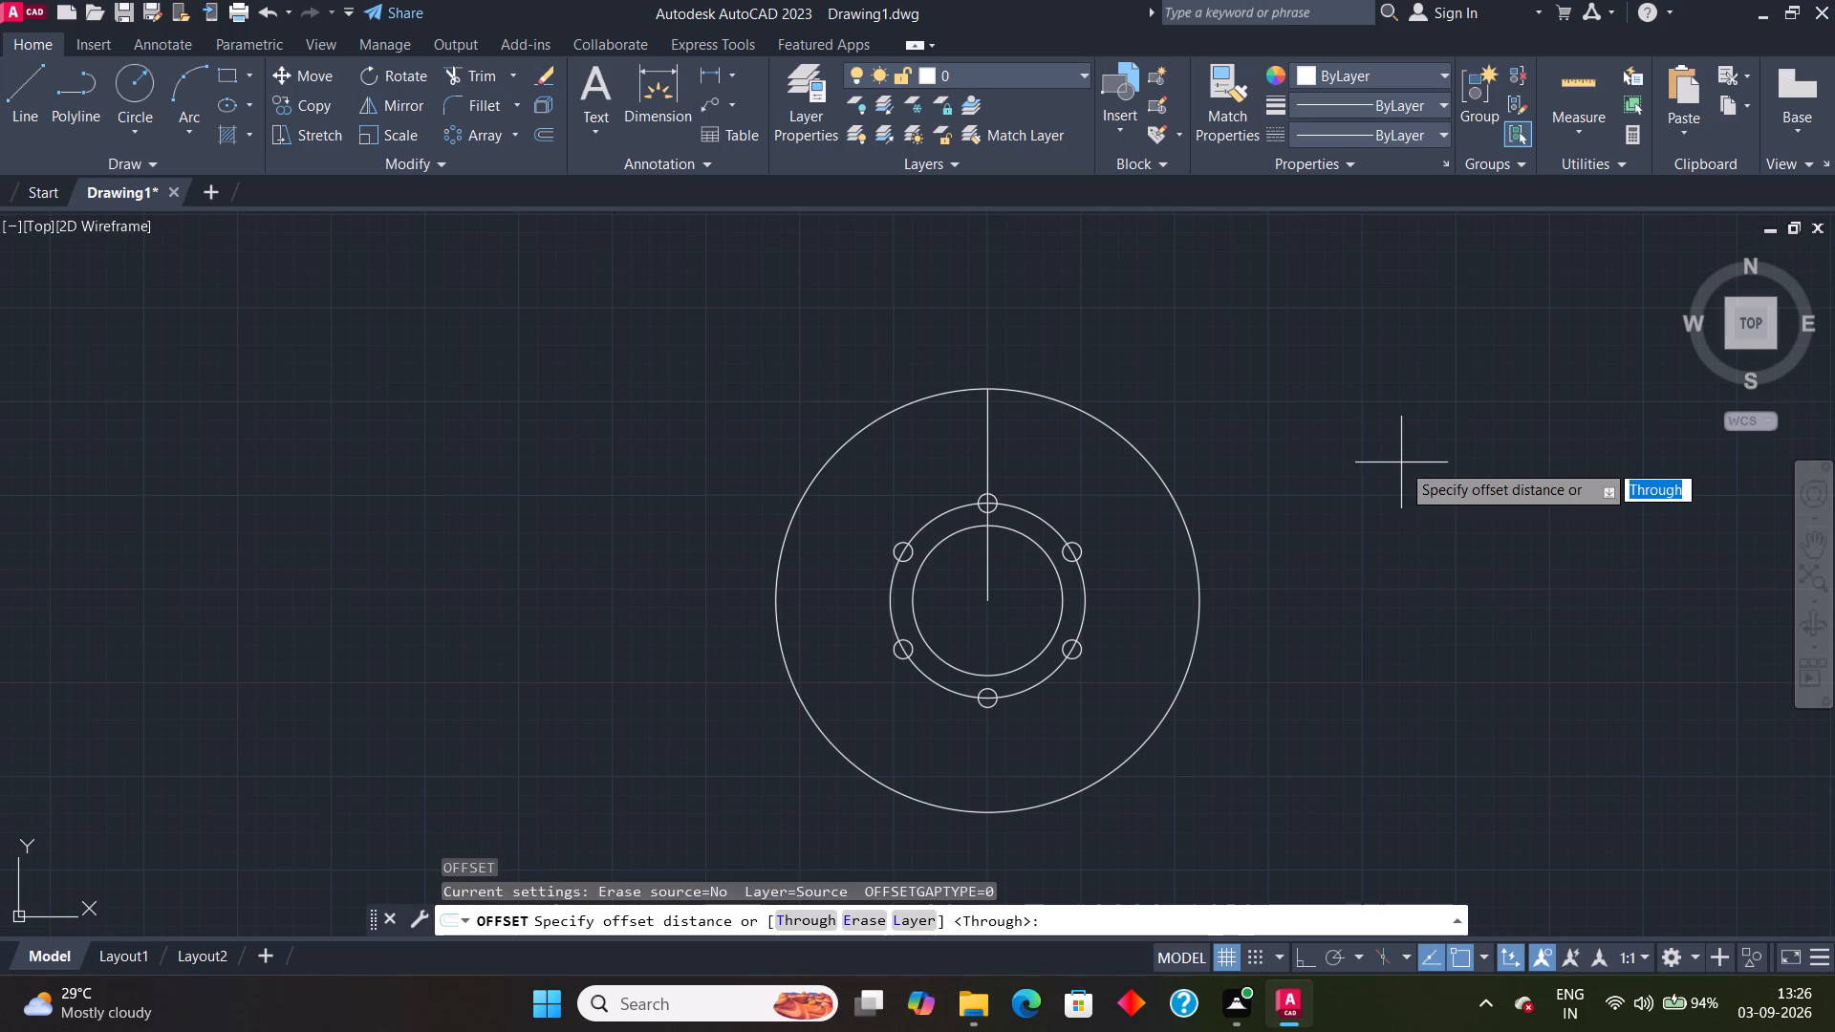
{"action": "type", "text": "10"}
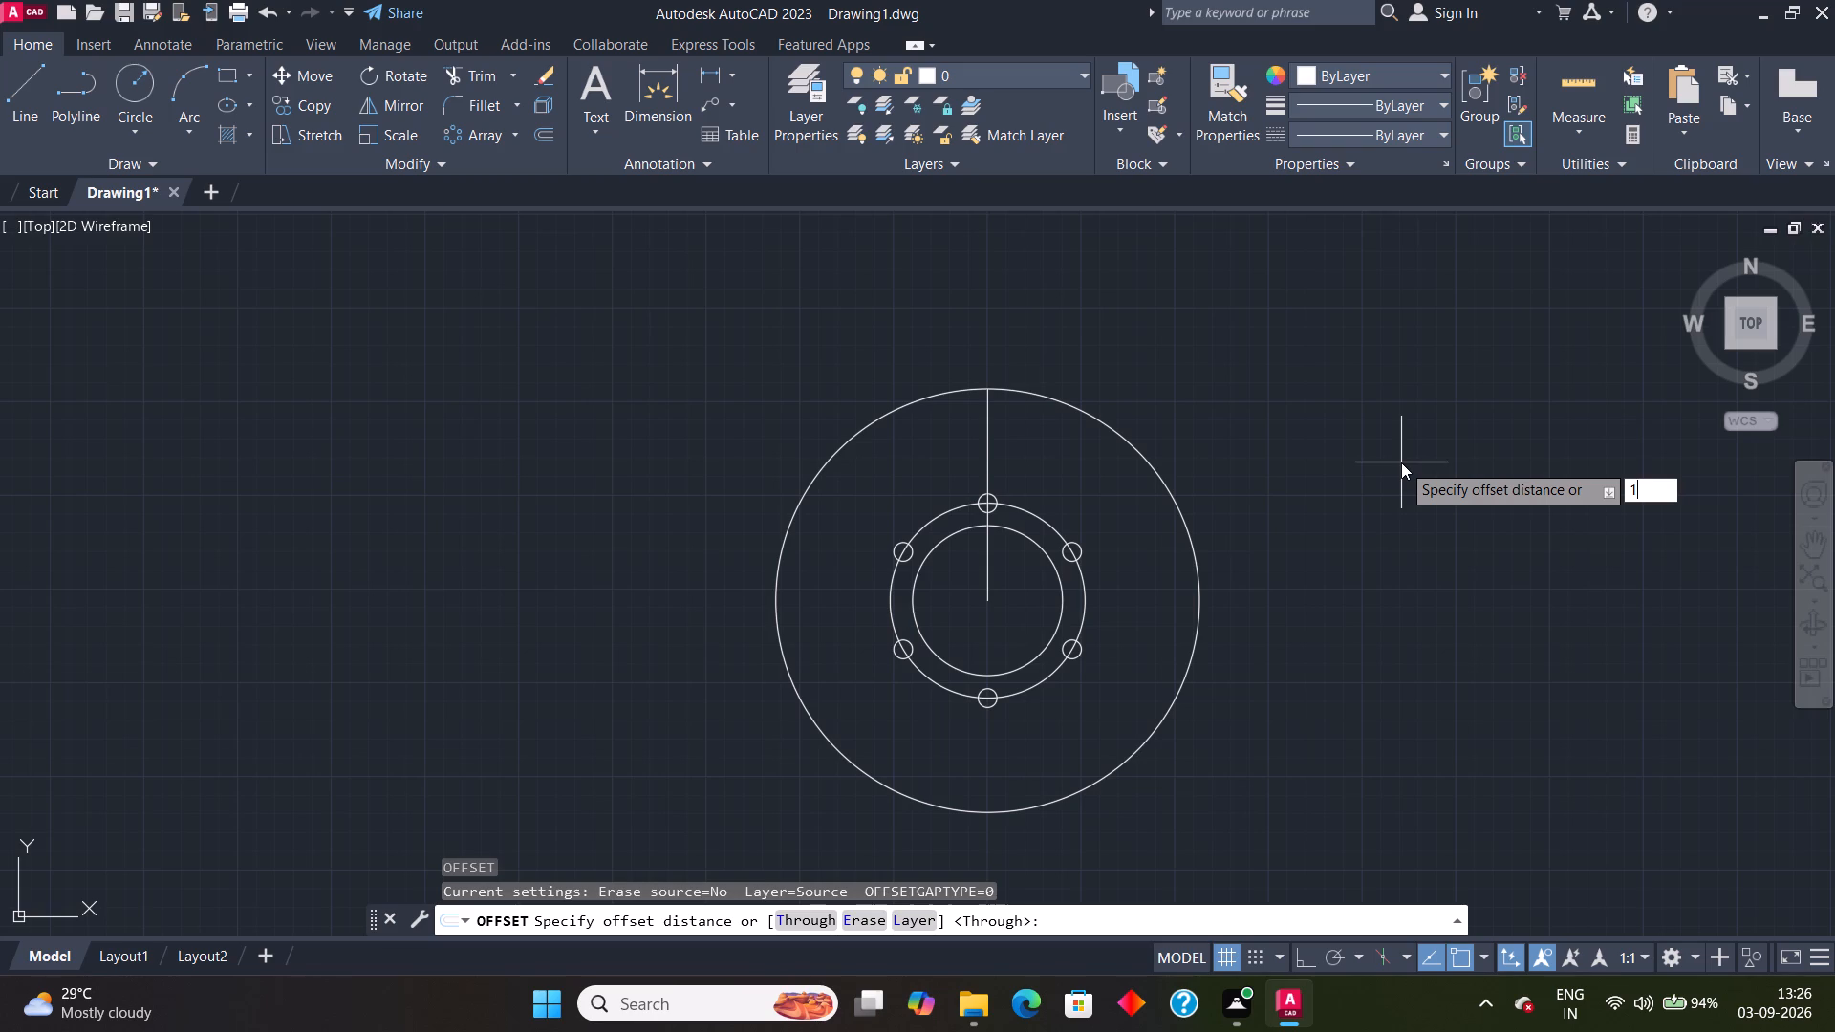
{"action": "key", "text": "Return"}
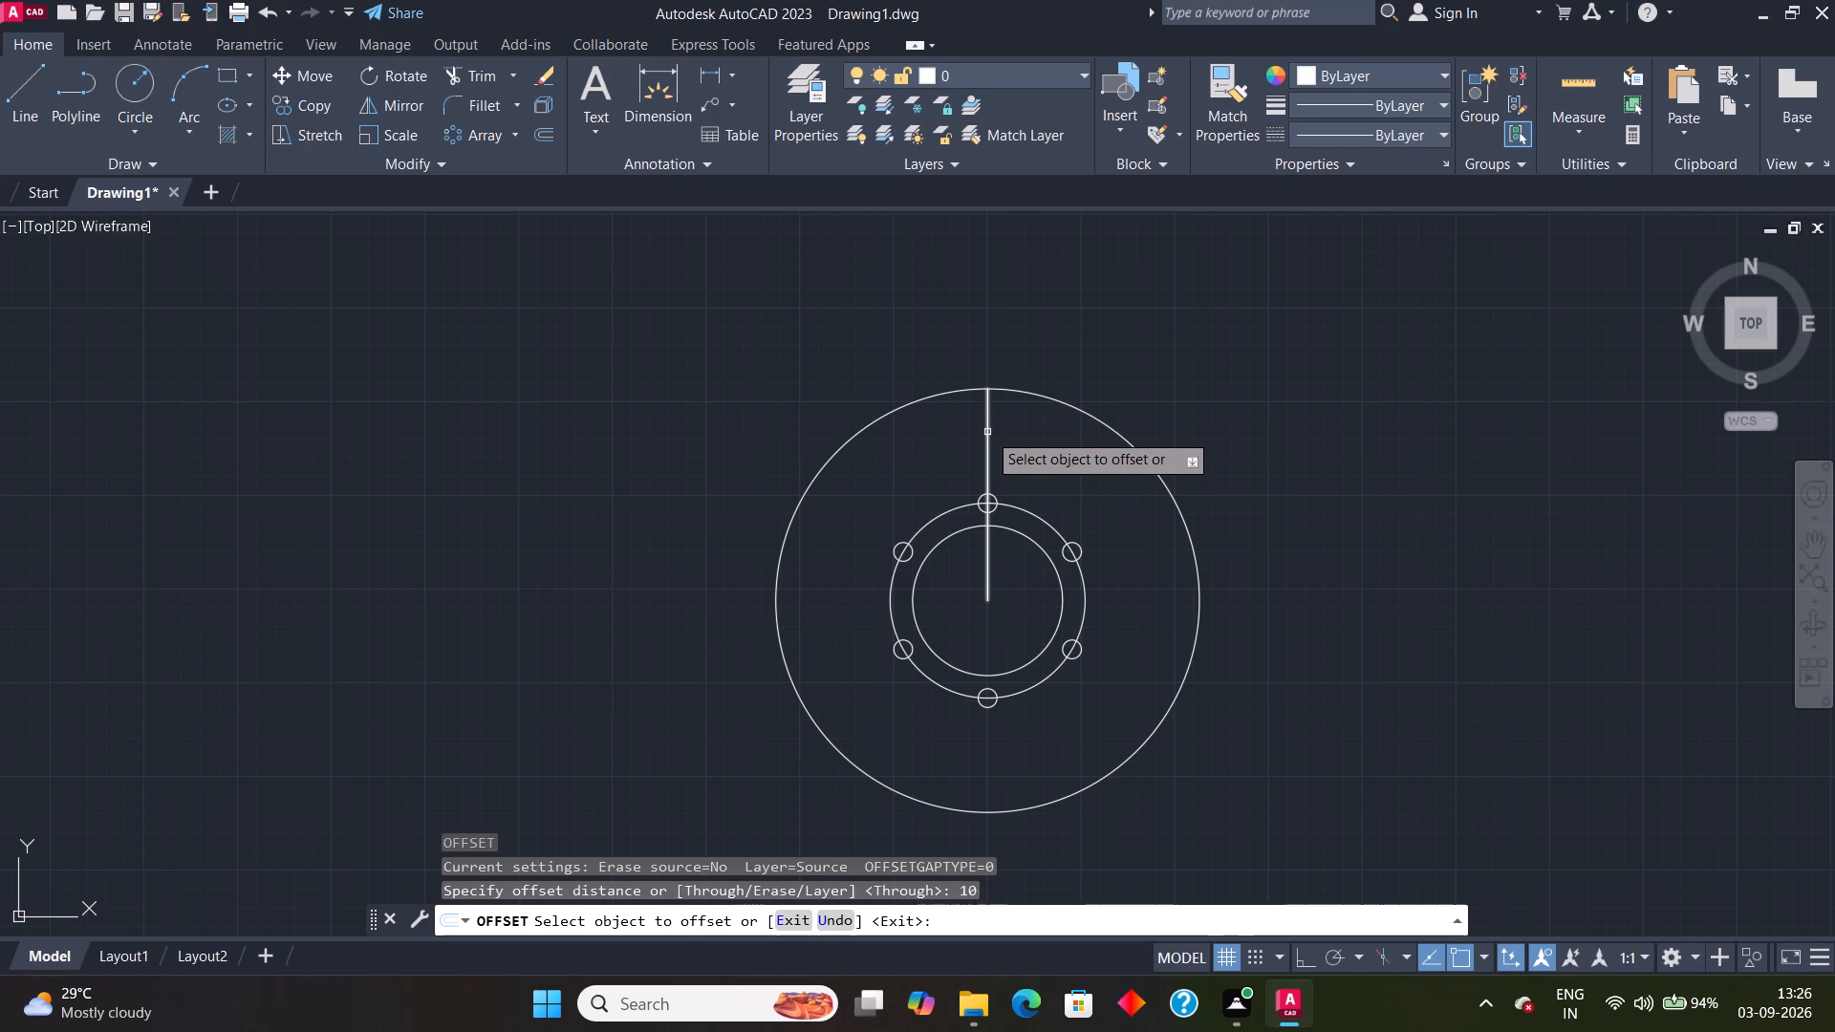
{"action": "left_click", "coordinate": [987, 432]}
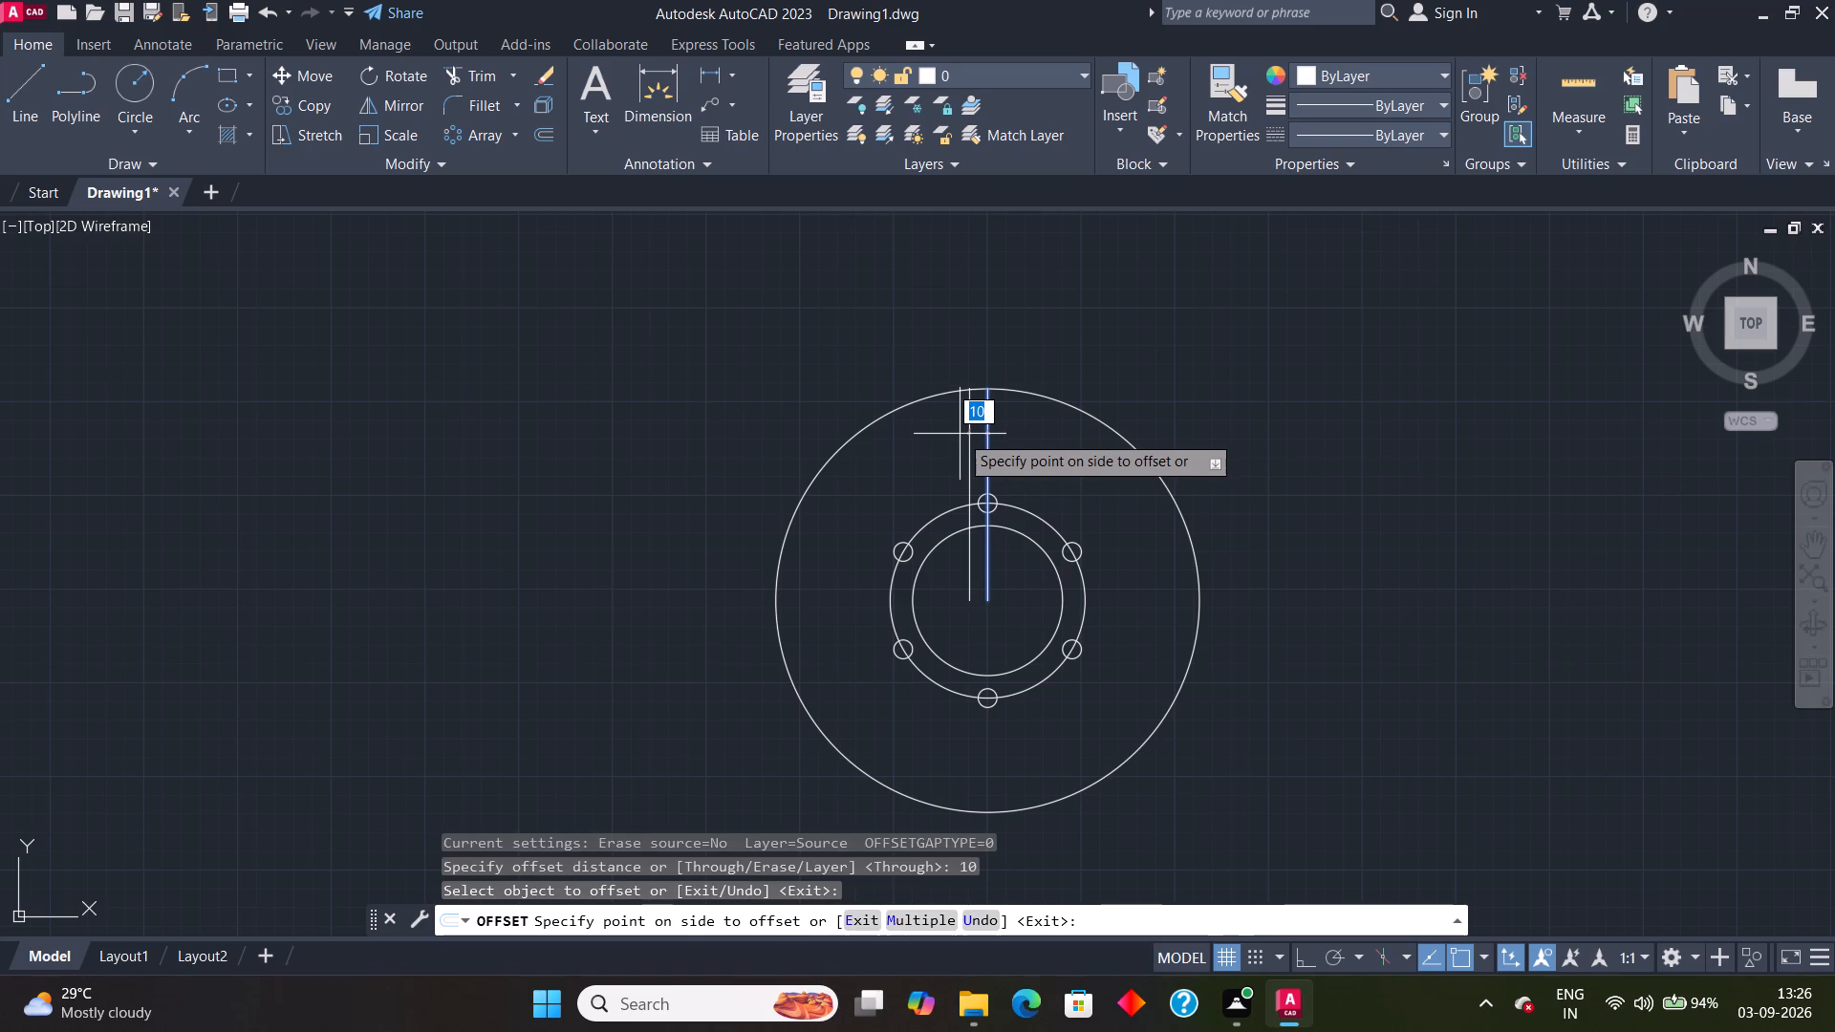
{"action": "type", "text": "45"}
{"action": "key", "text": "Return"}
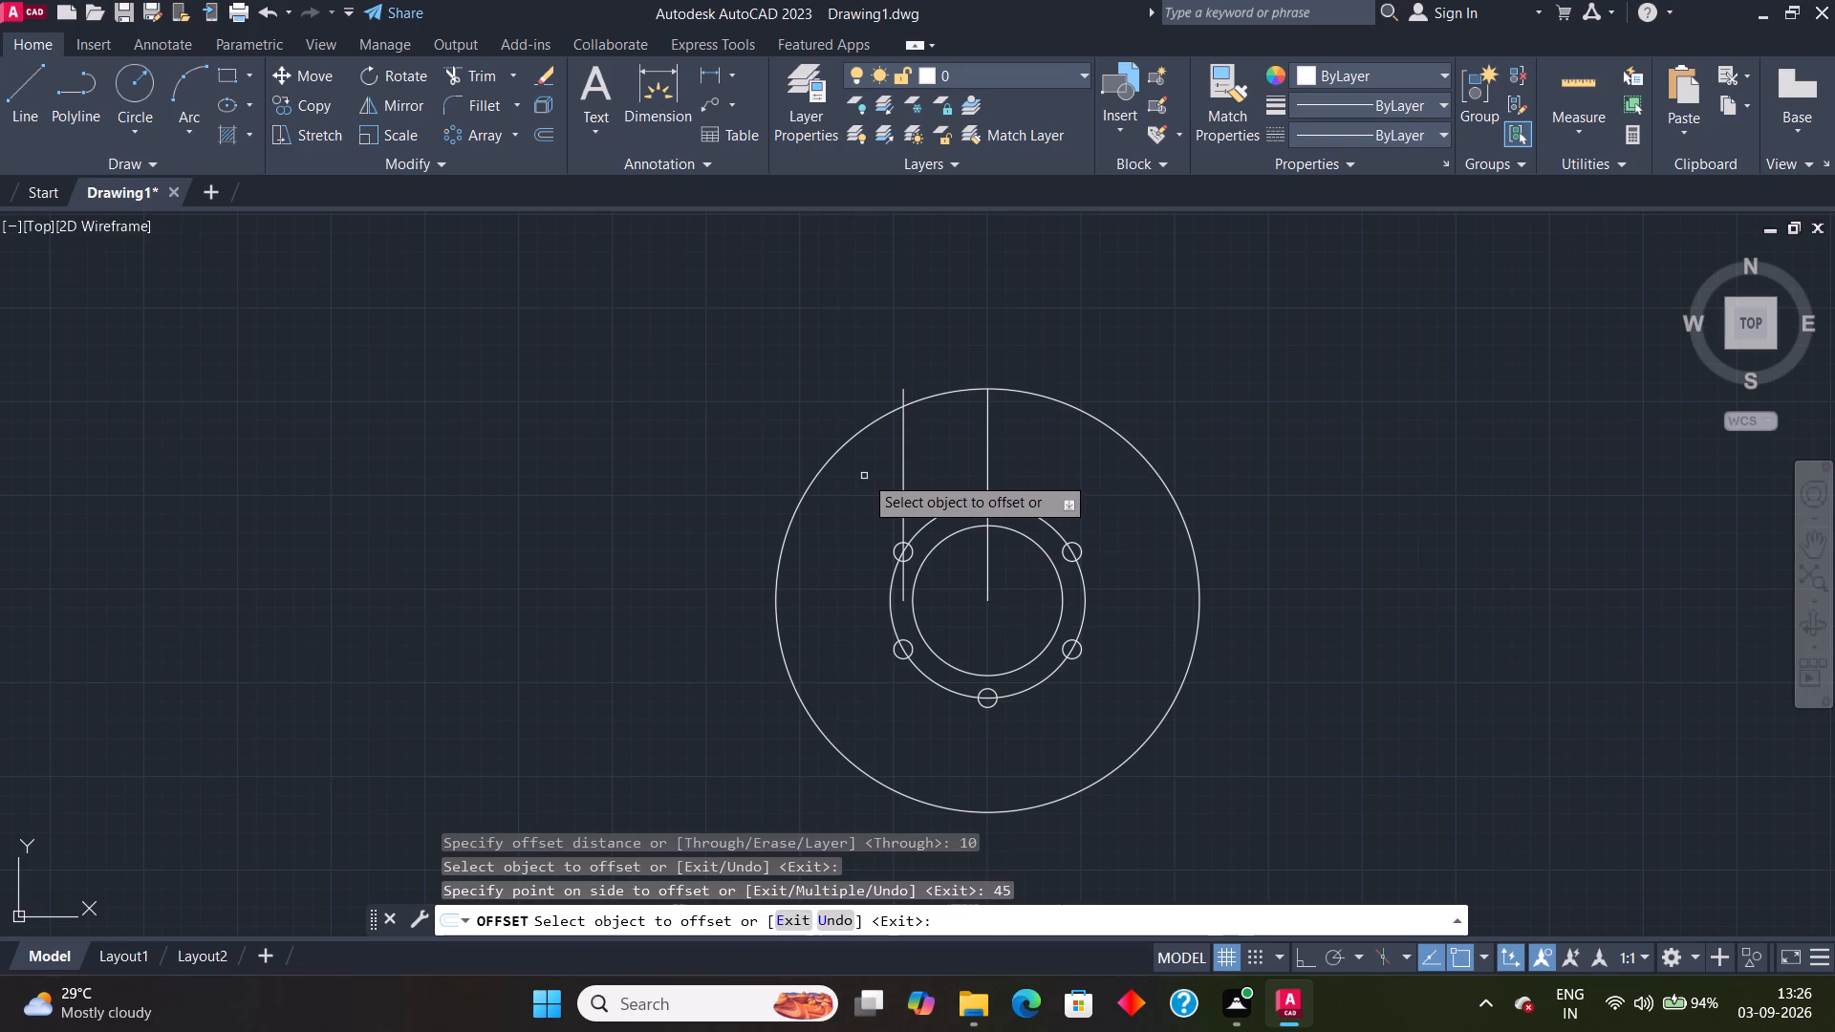
{"action": "key", "text": "Escape"}
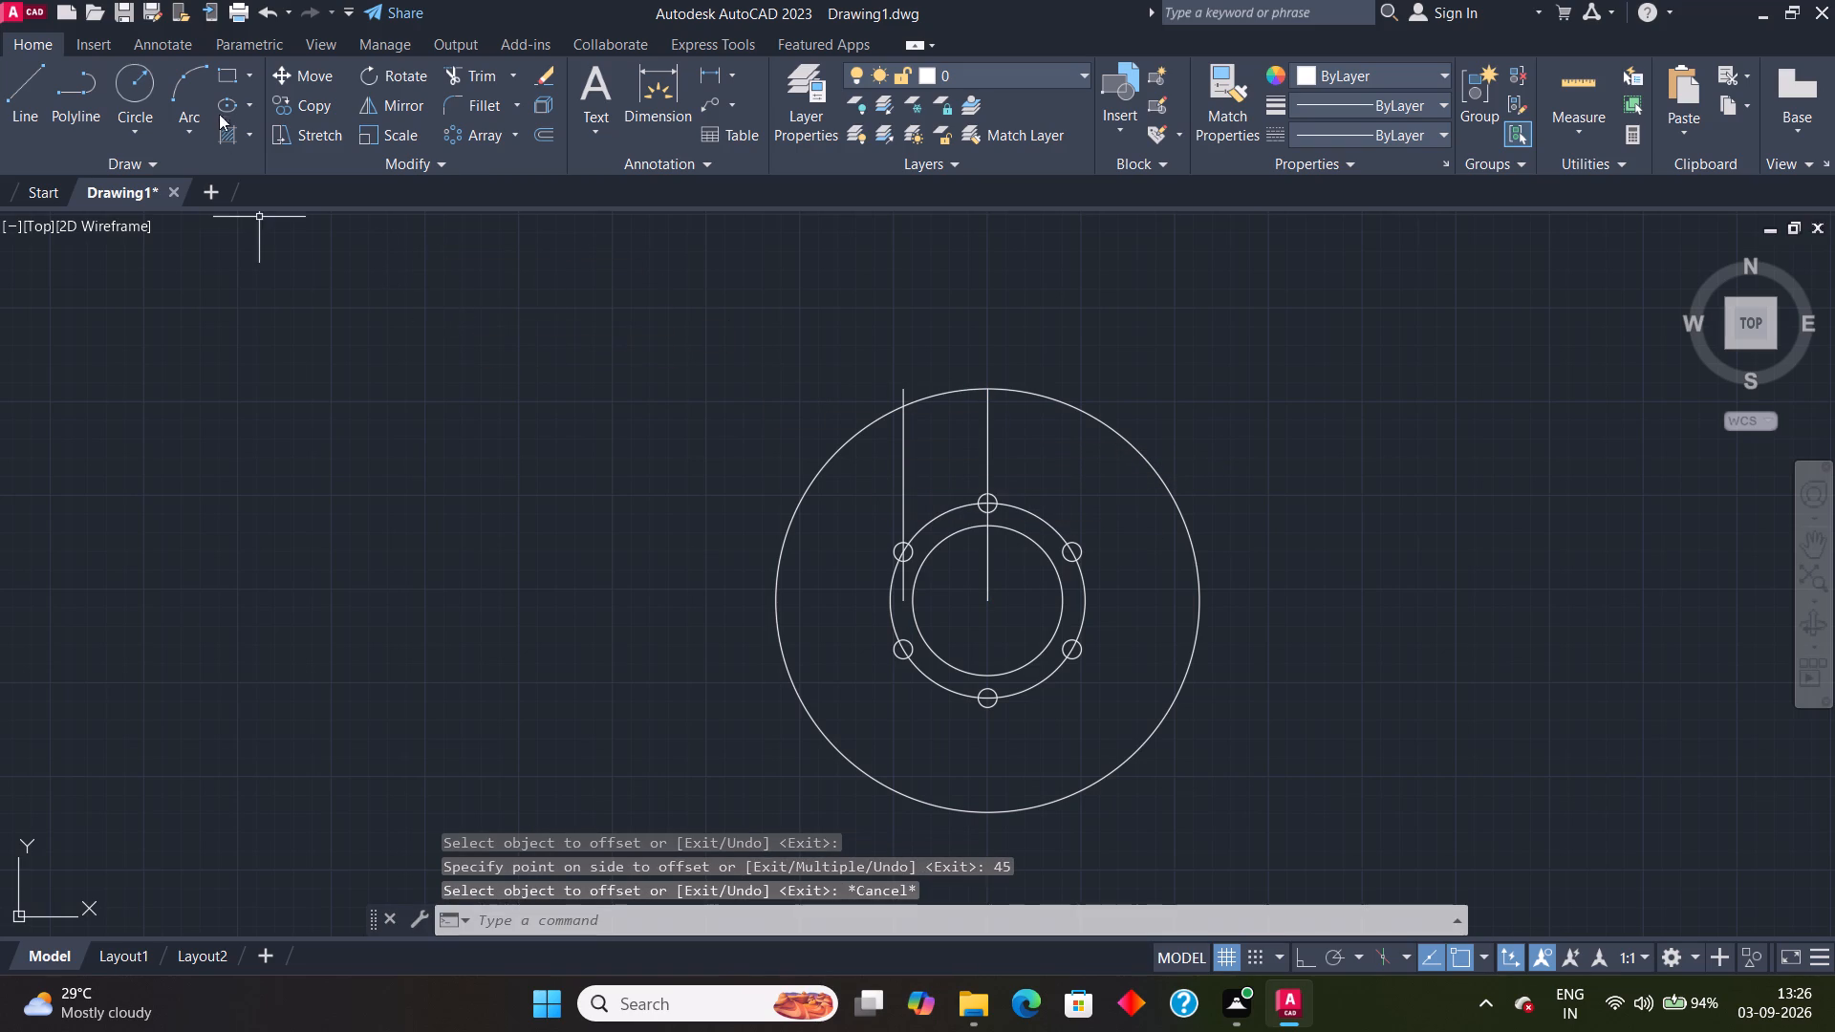
Draw a horizontal line from the circles' common center to the left quadrant of the radius 113 circle.
{"action": "left_click", "coordinate": [19, 96]}
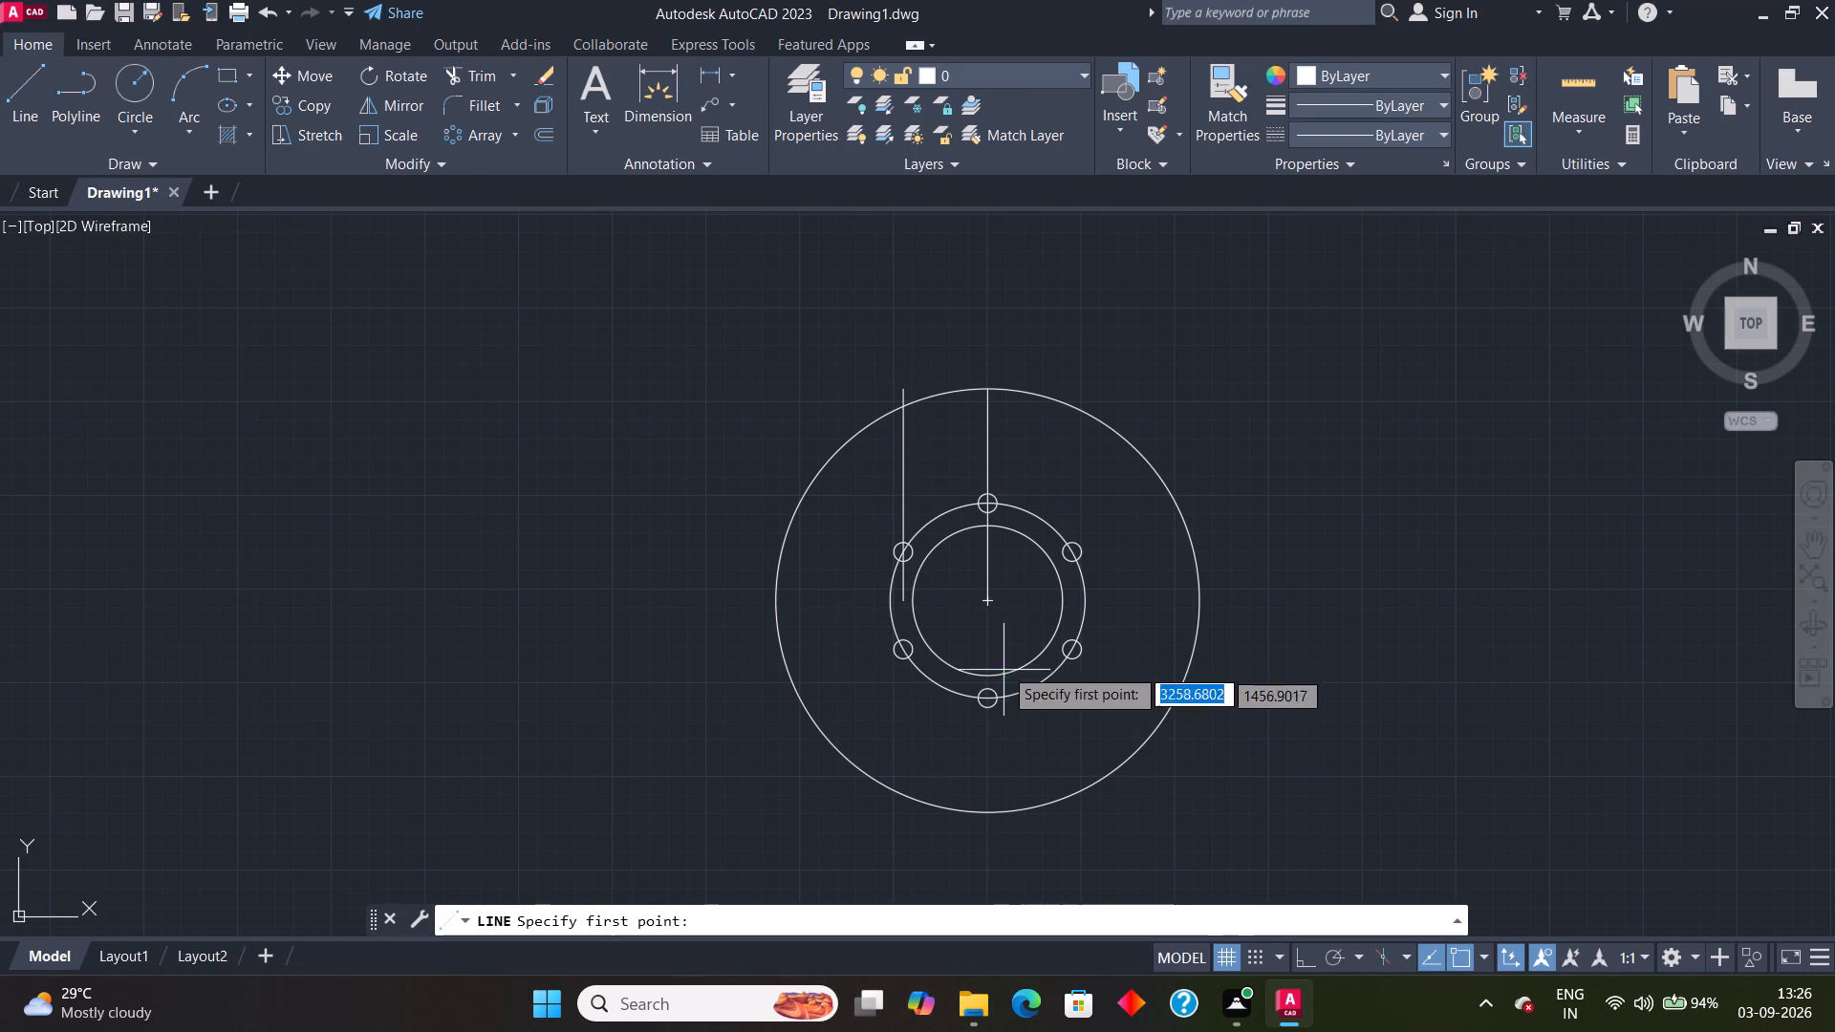
{"action": "left_click", "coordinate": [982, 603]}
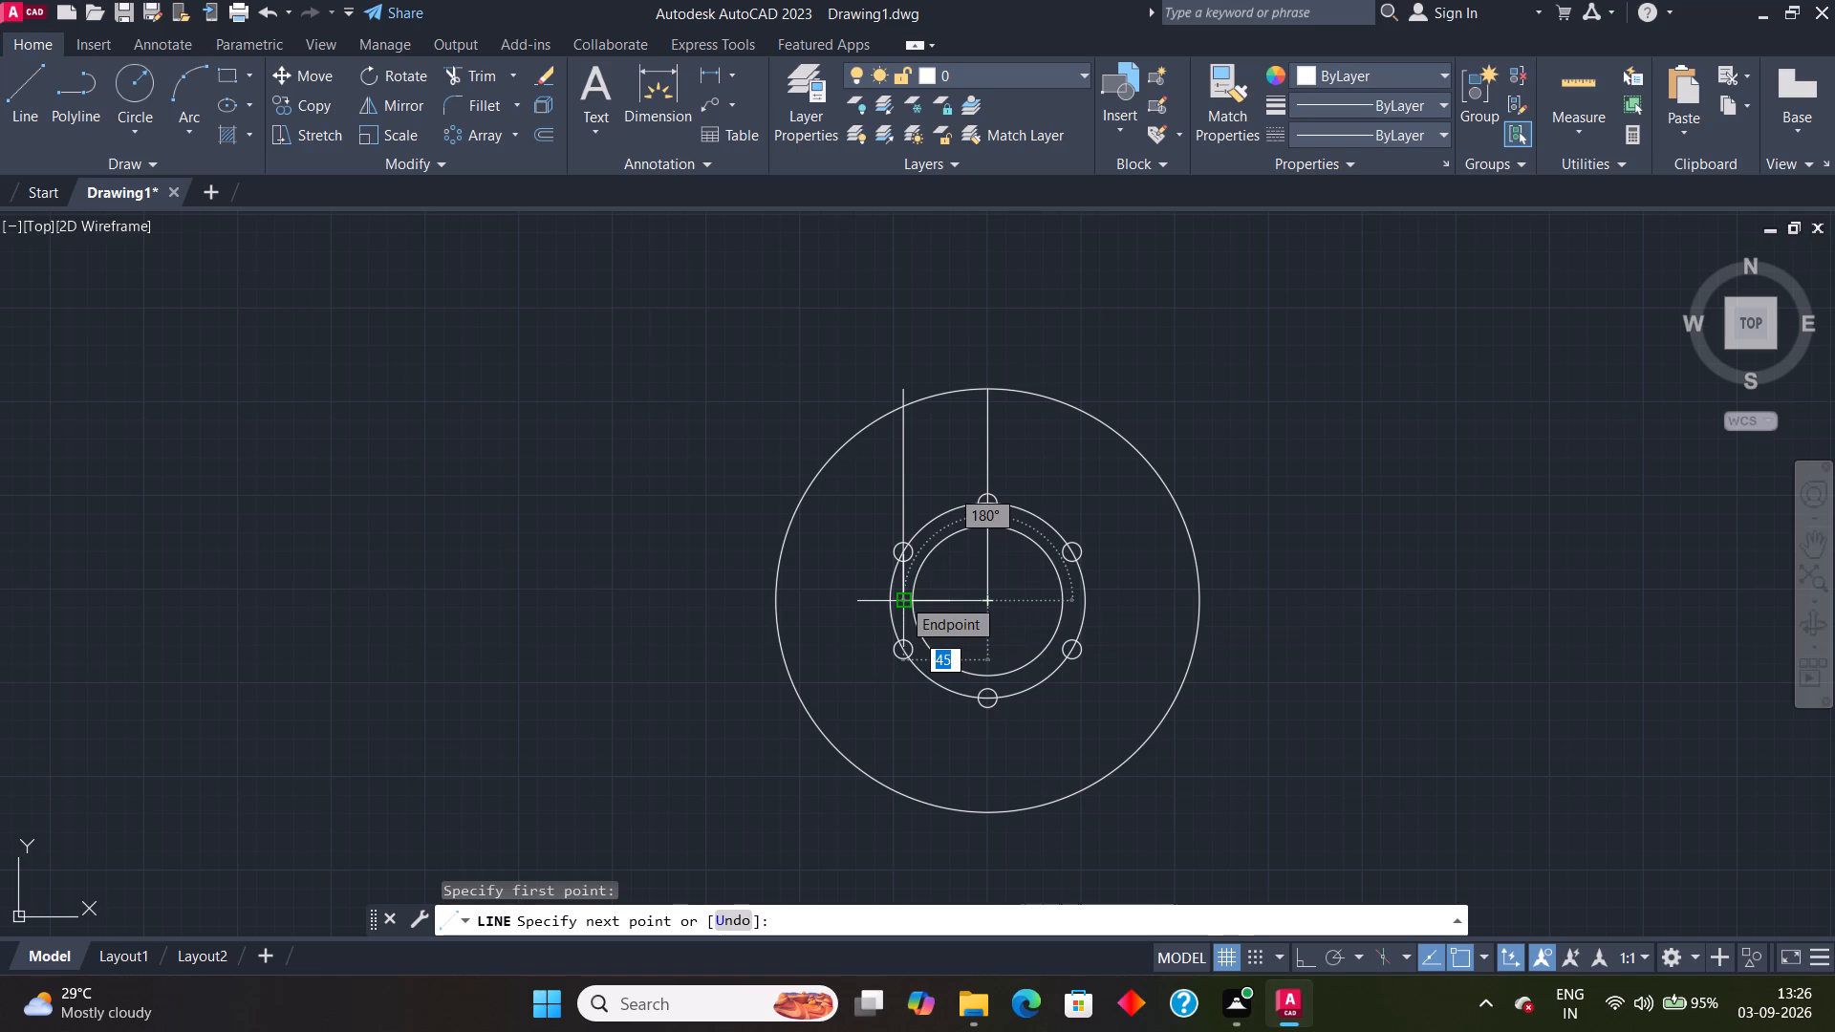
{"action": "left_click", "coordinate": [773, 605]}
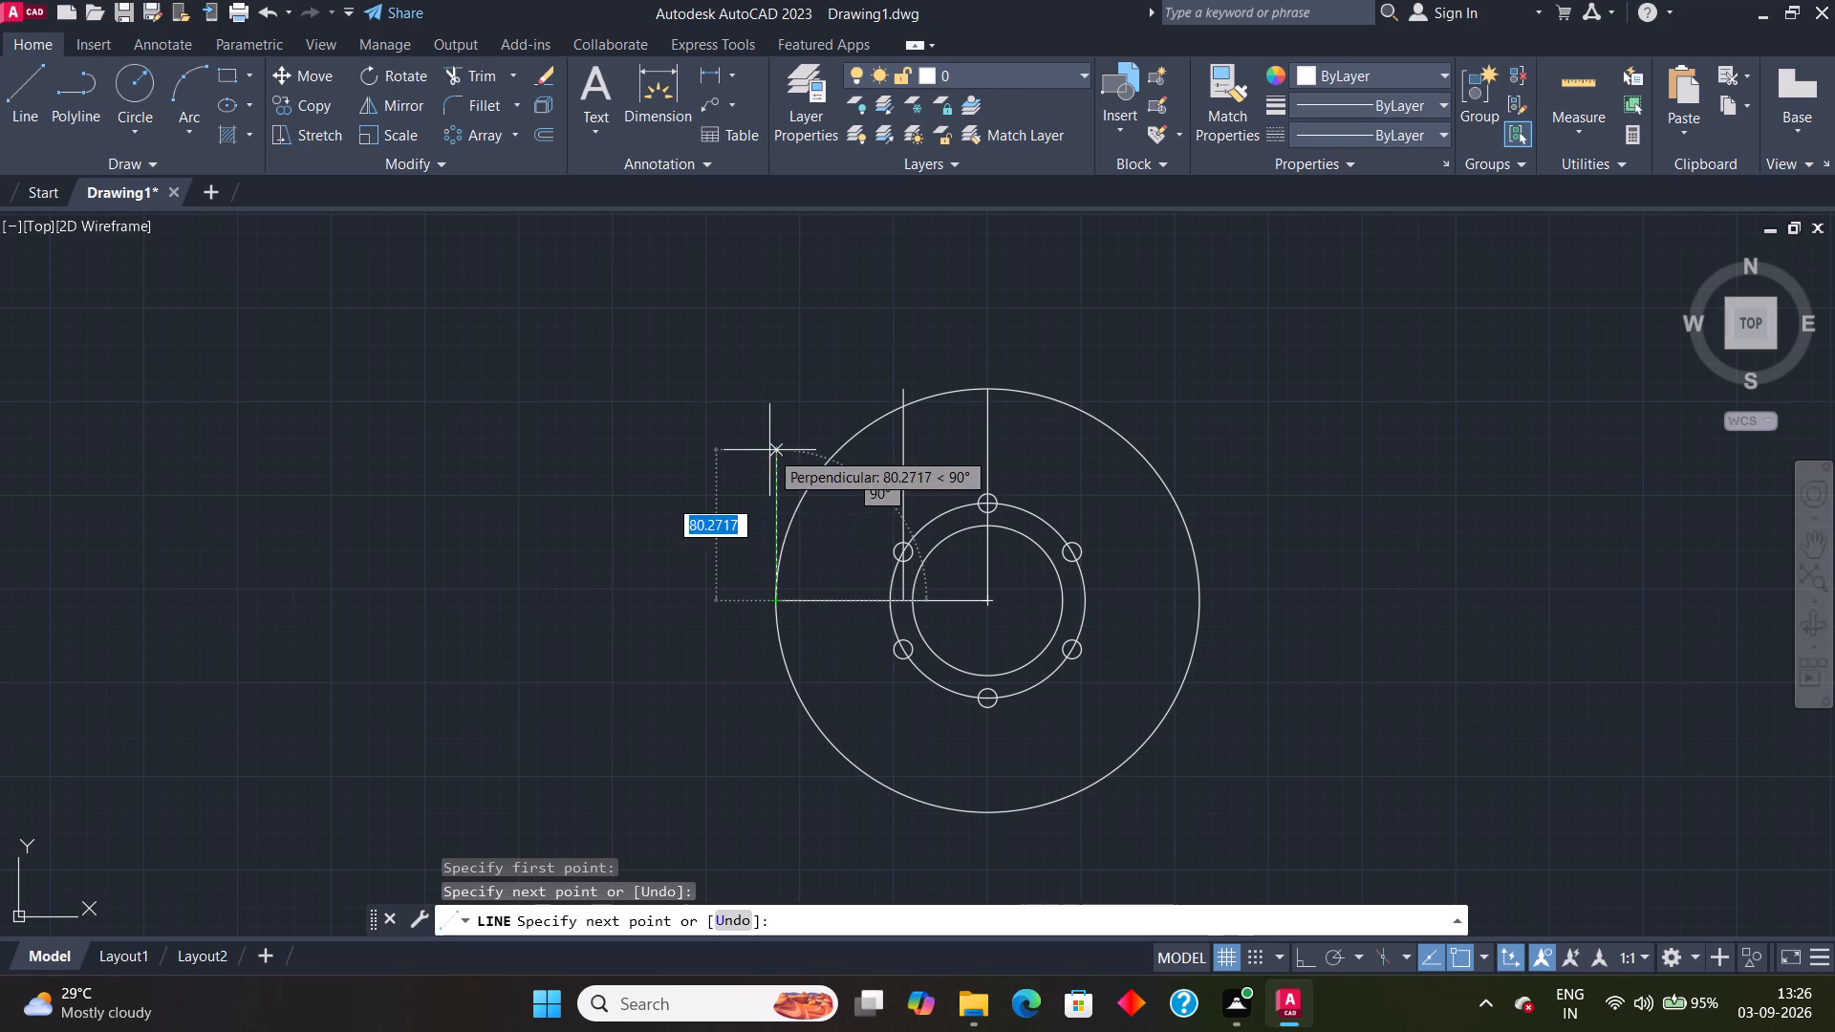
{"action": "key", "text": "Escape"}
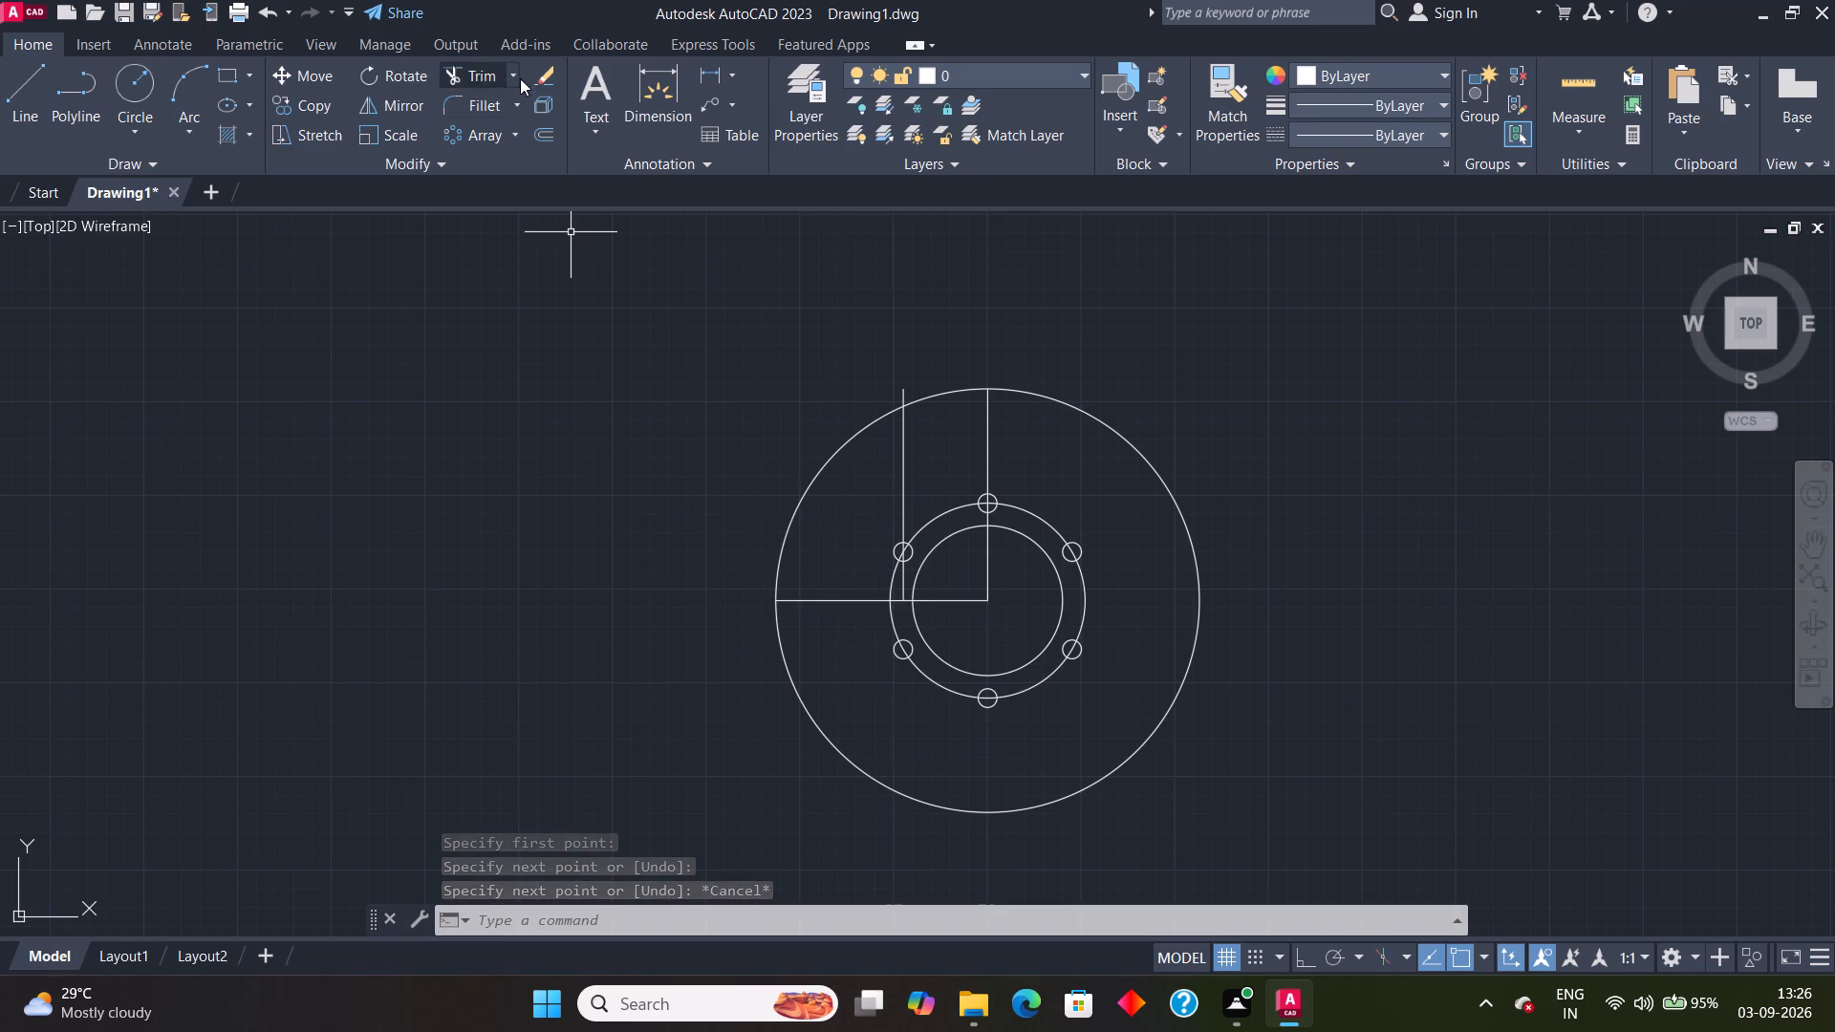
Offset the horizontal center line 49 upward.
{"action": "key", "text": "o"}
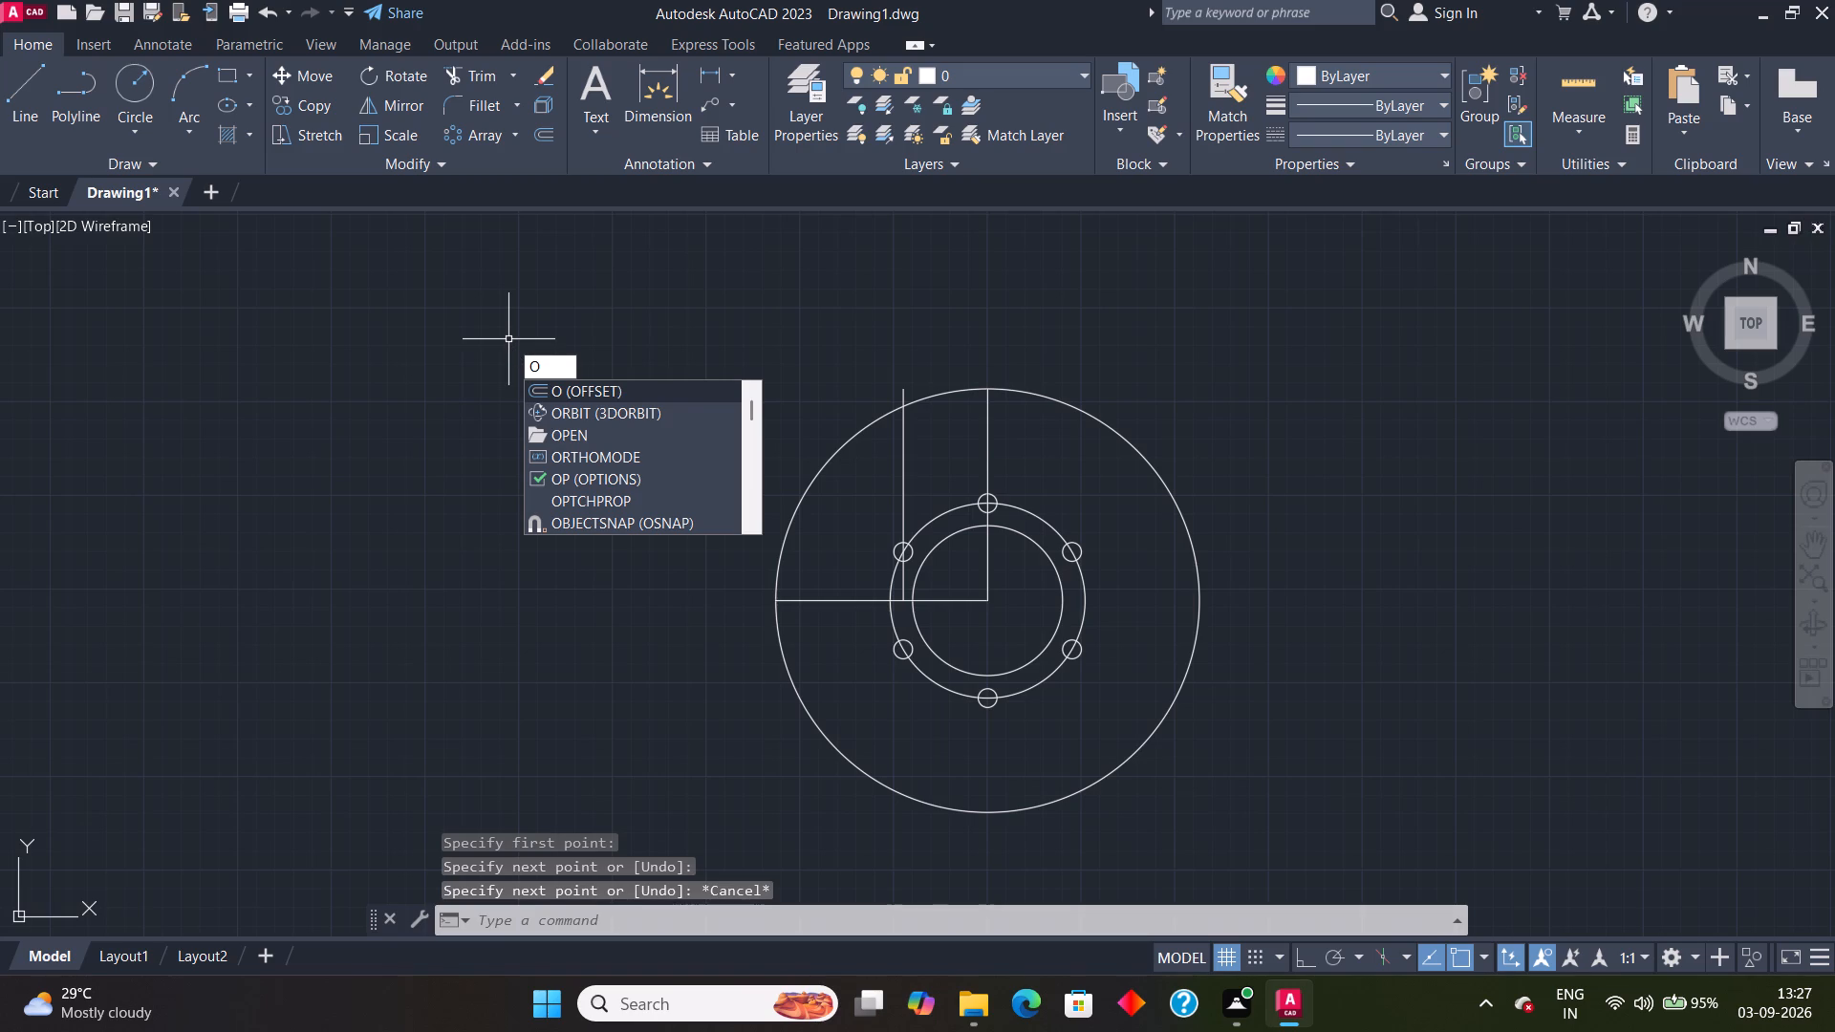
{"action": "key", "text": "Return"}
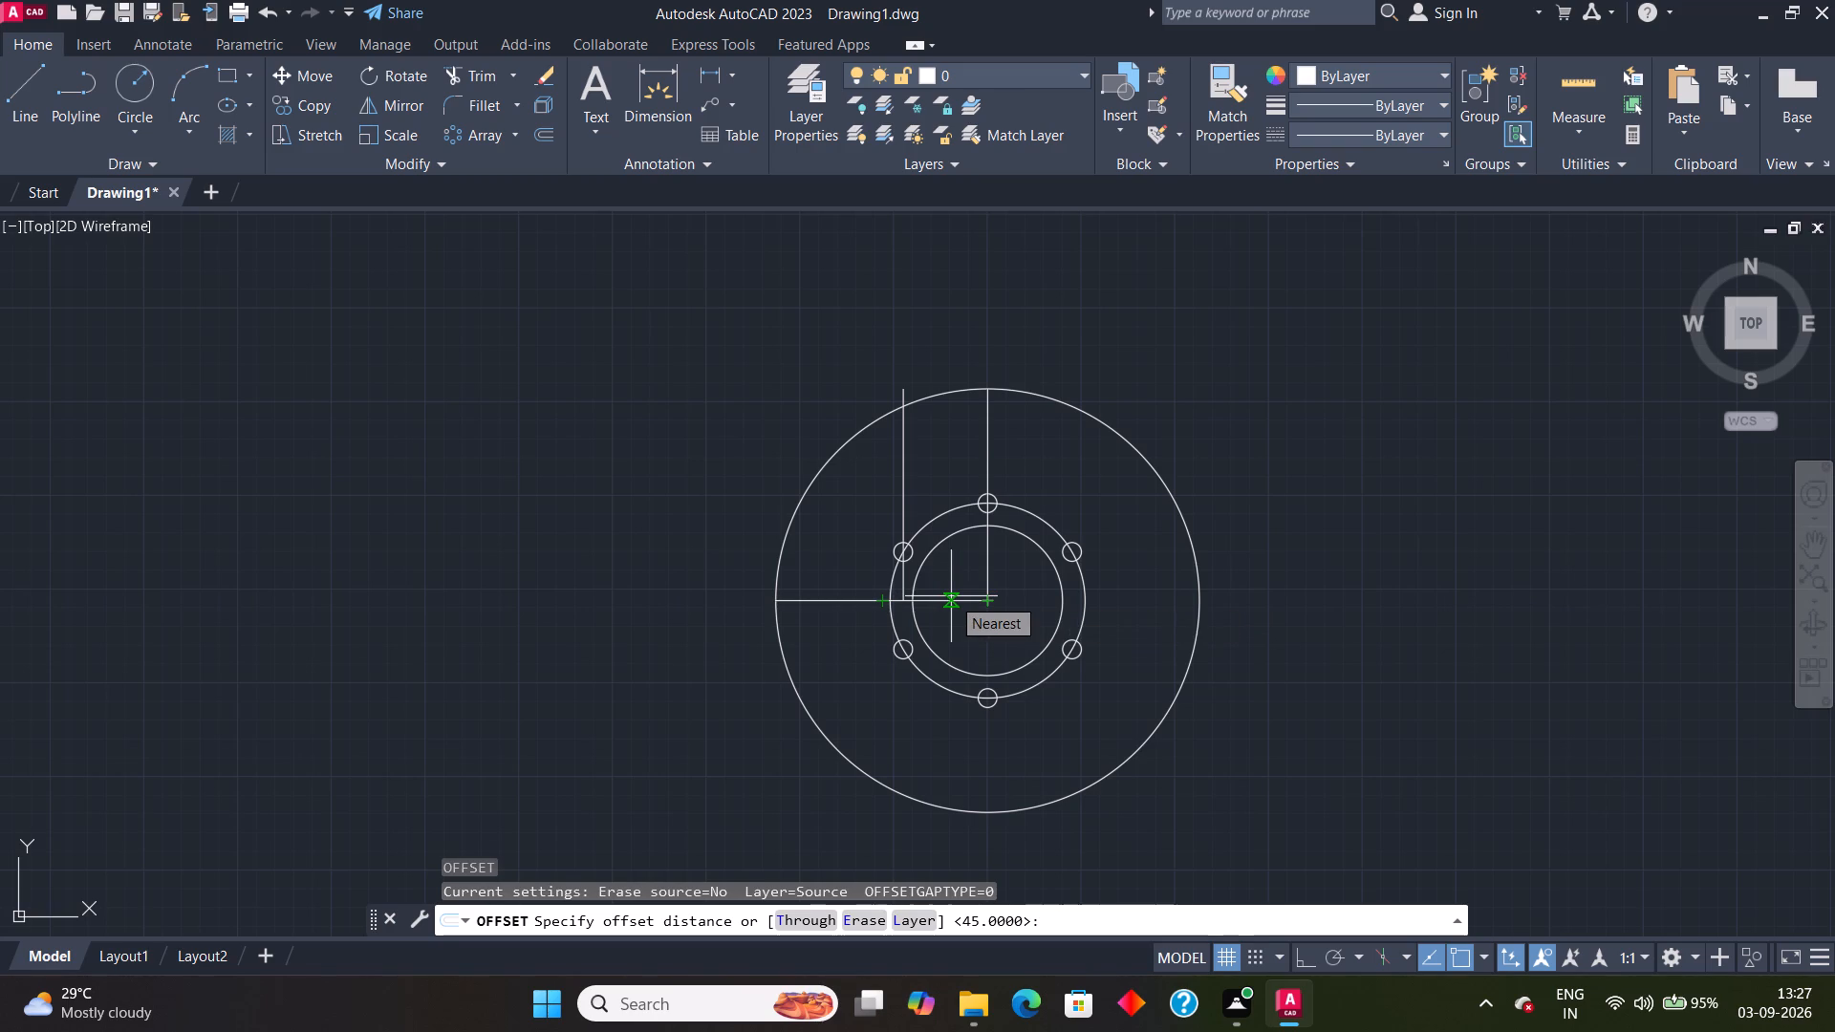
{"action": "key", "text": "4"}
{"action": "key", "text": "9"}
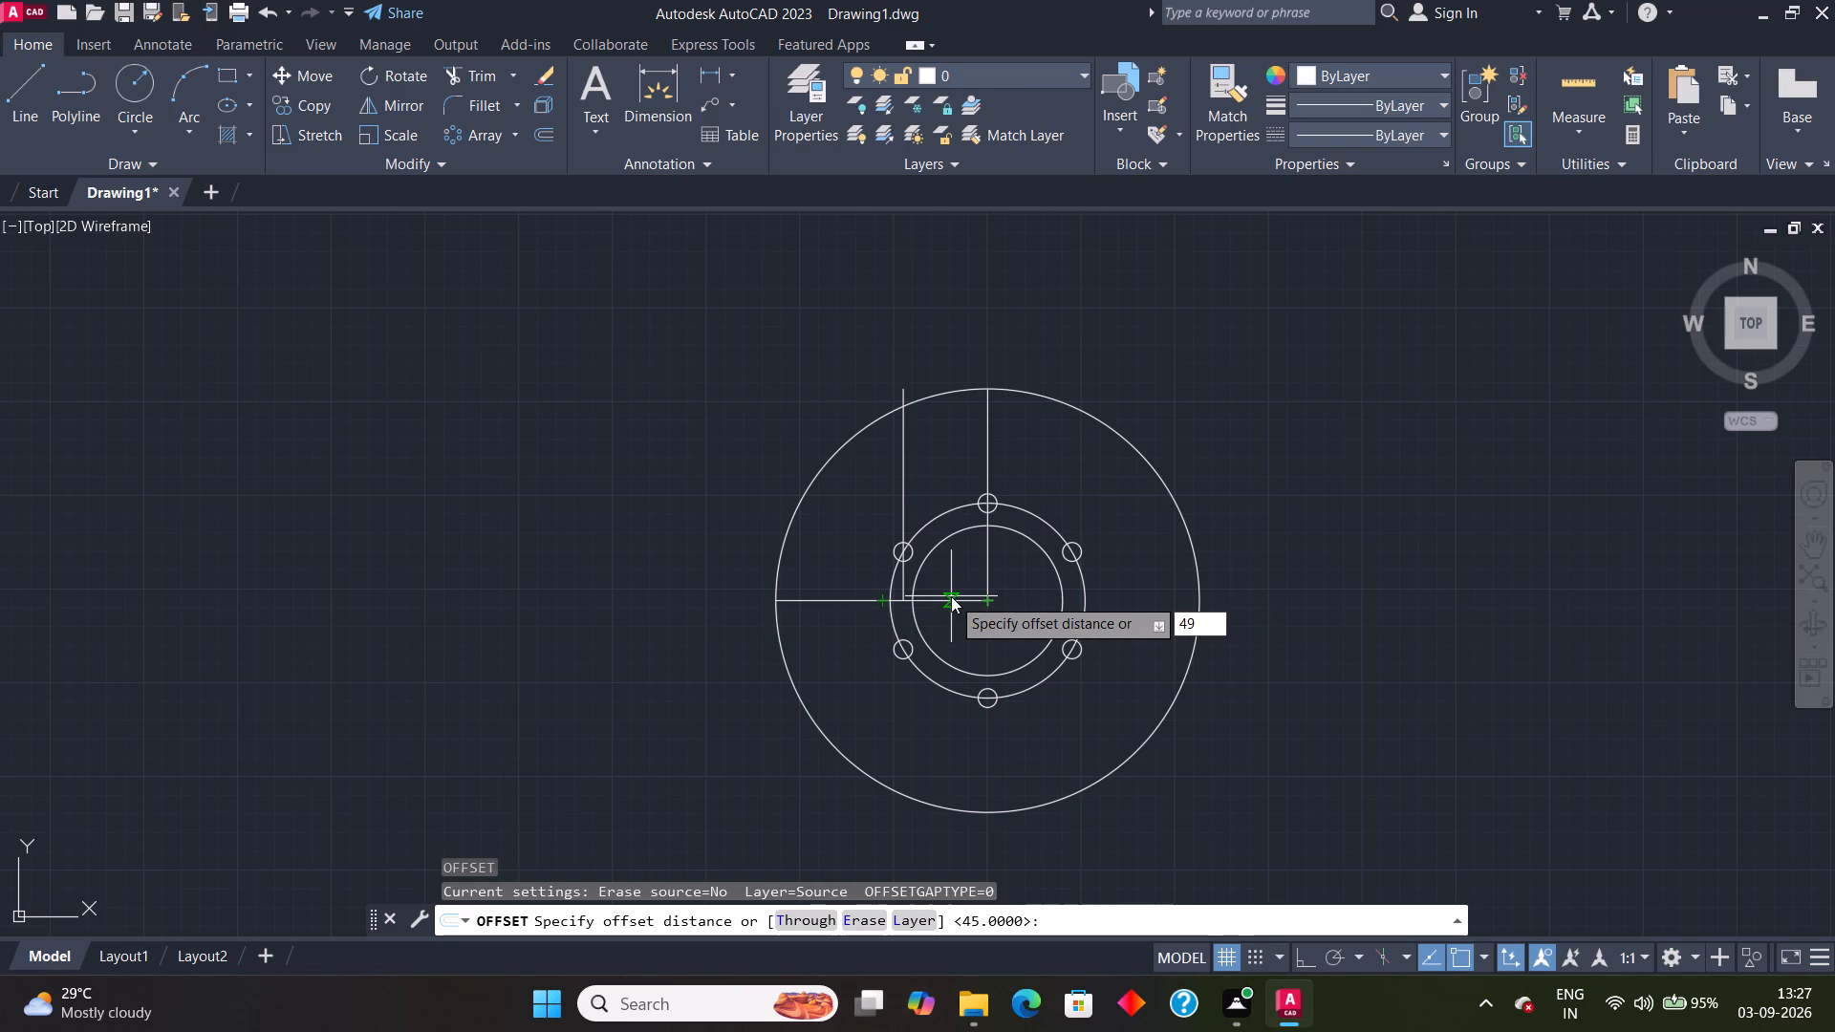
{"action": "key", "text": "Return"}
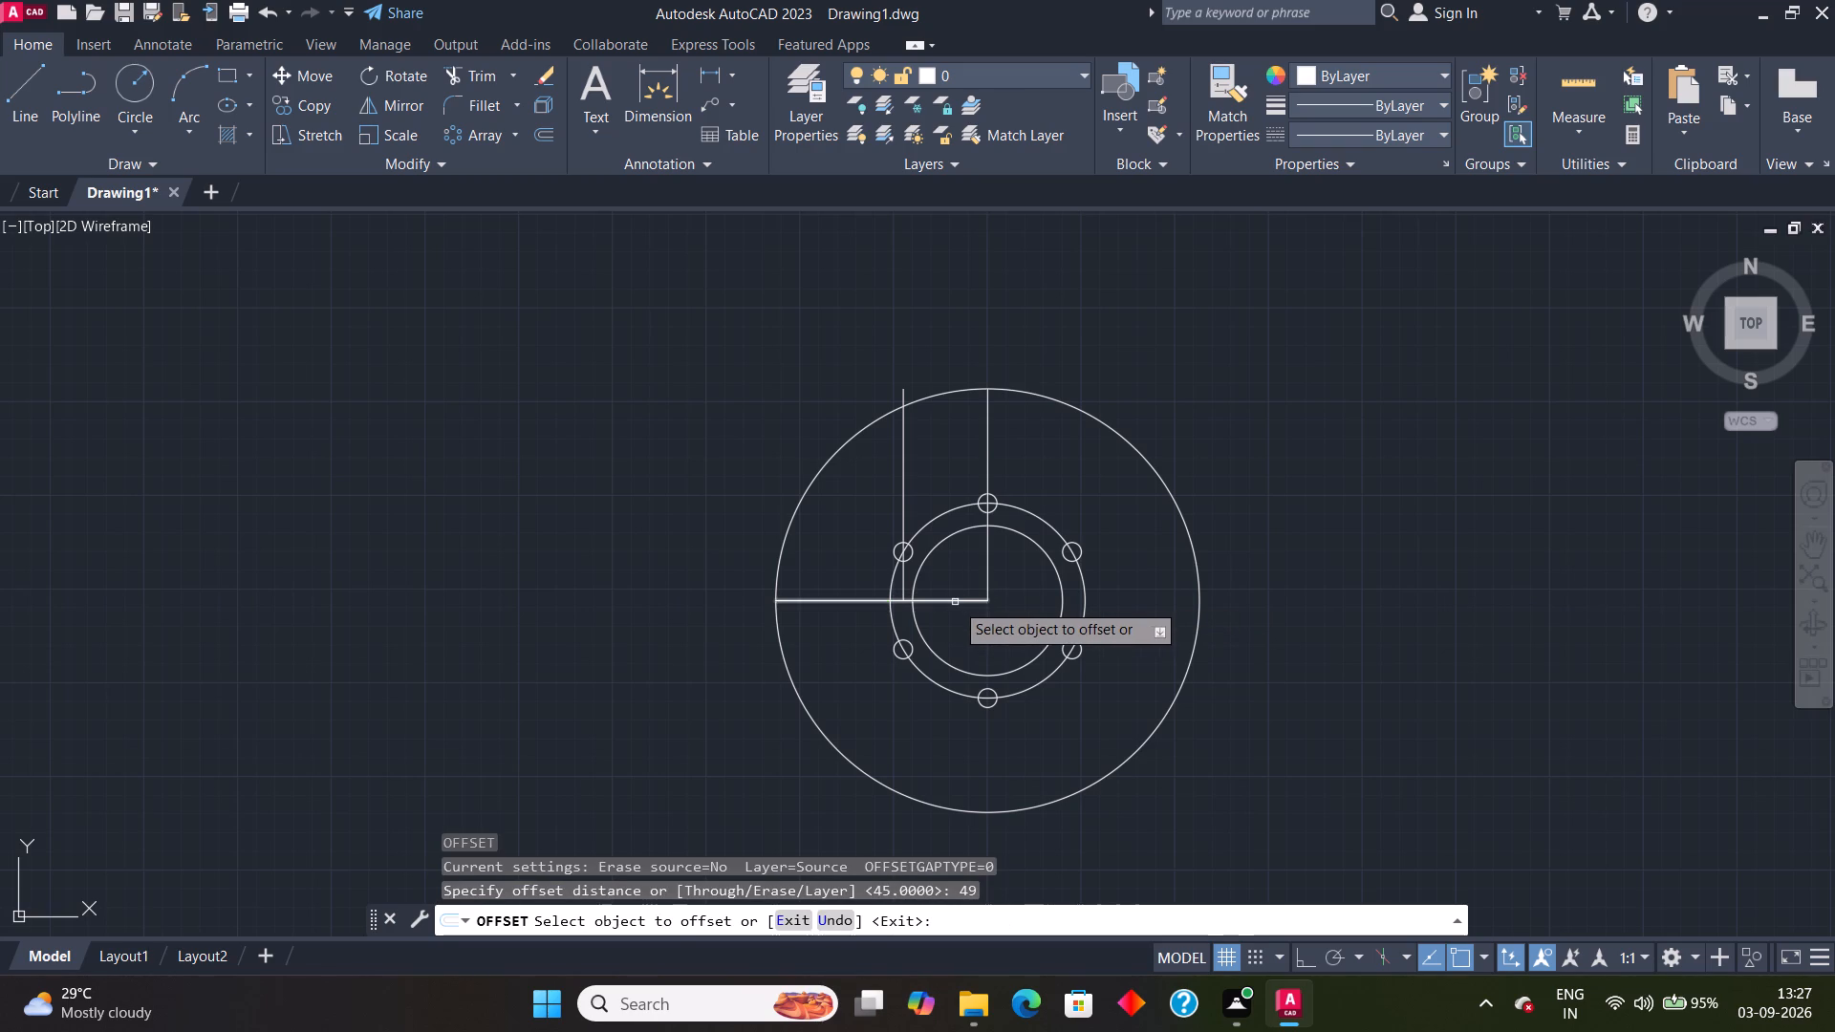
{"action": "left_click", "coordinate": [955, 604]}
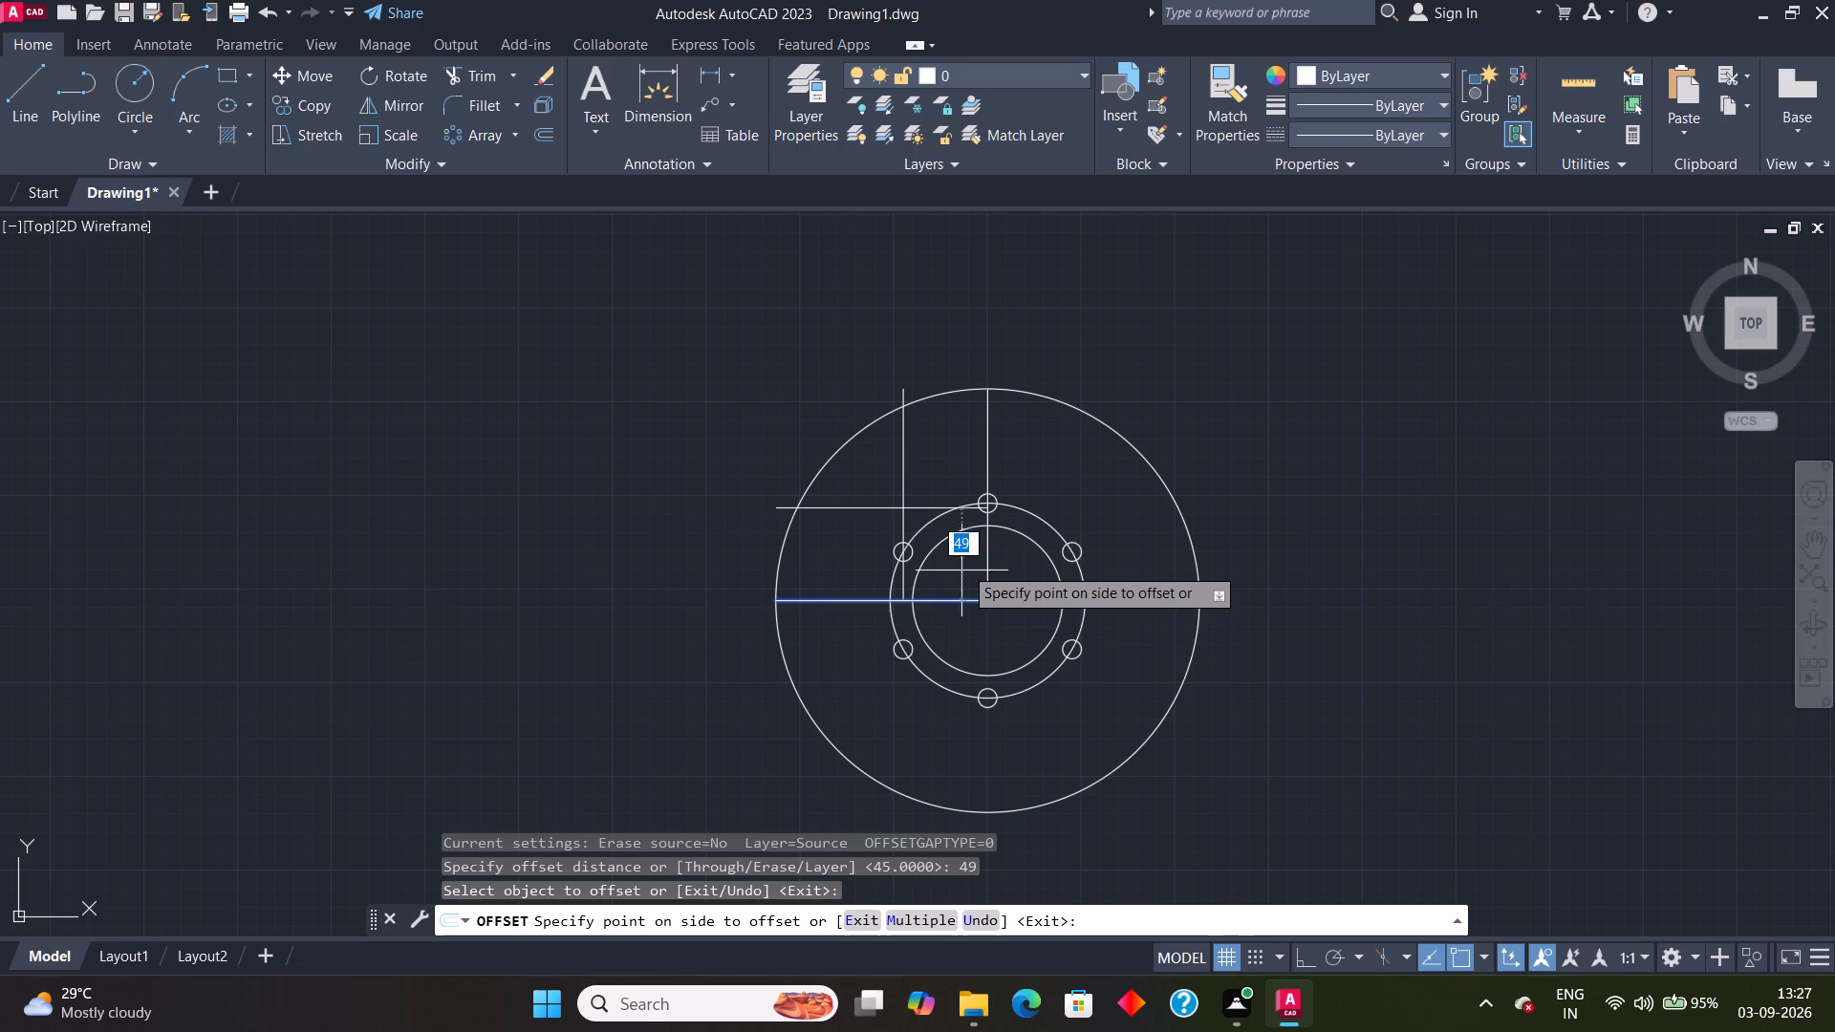
{"action": "left_click", "coordinate": [967, 545]}
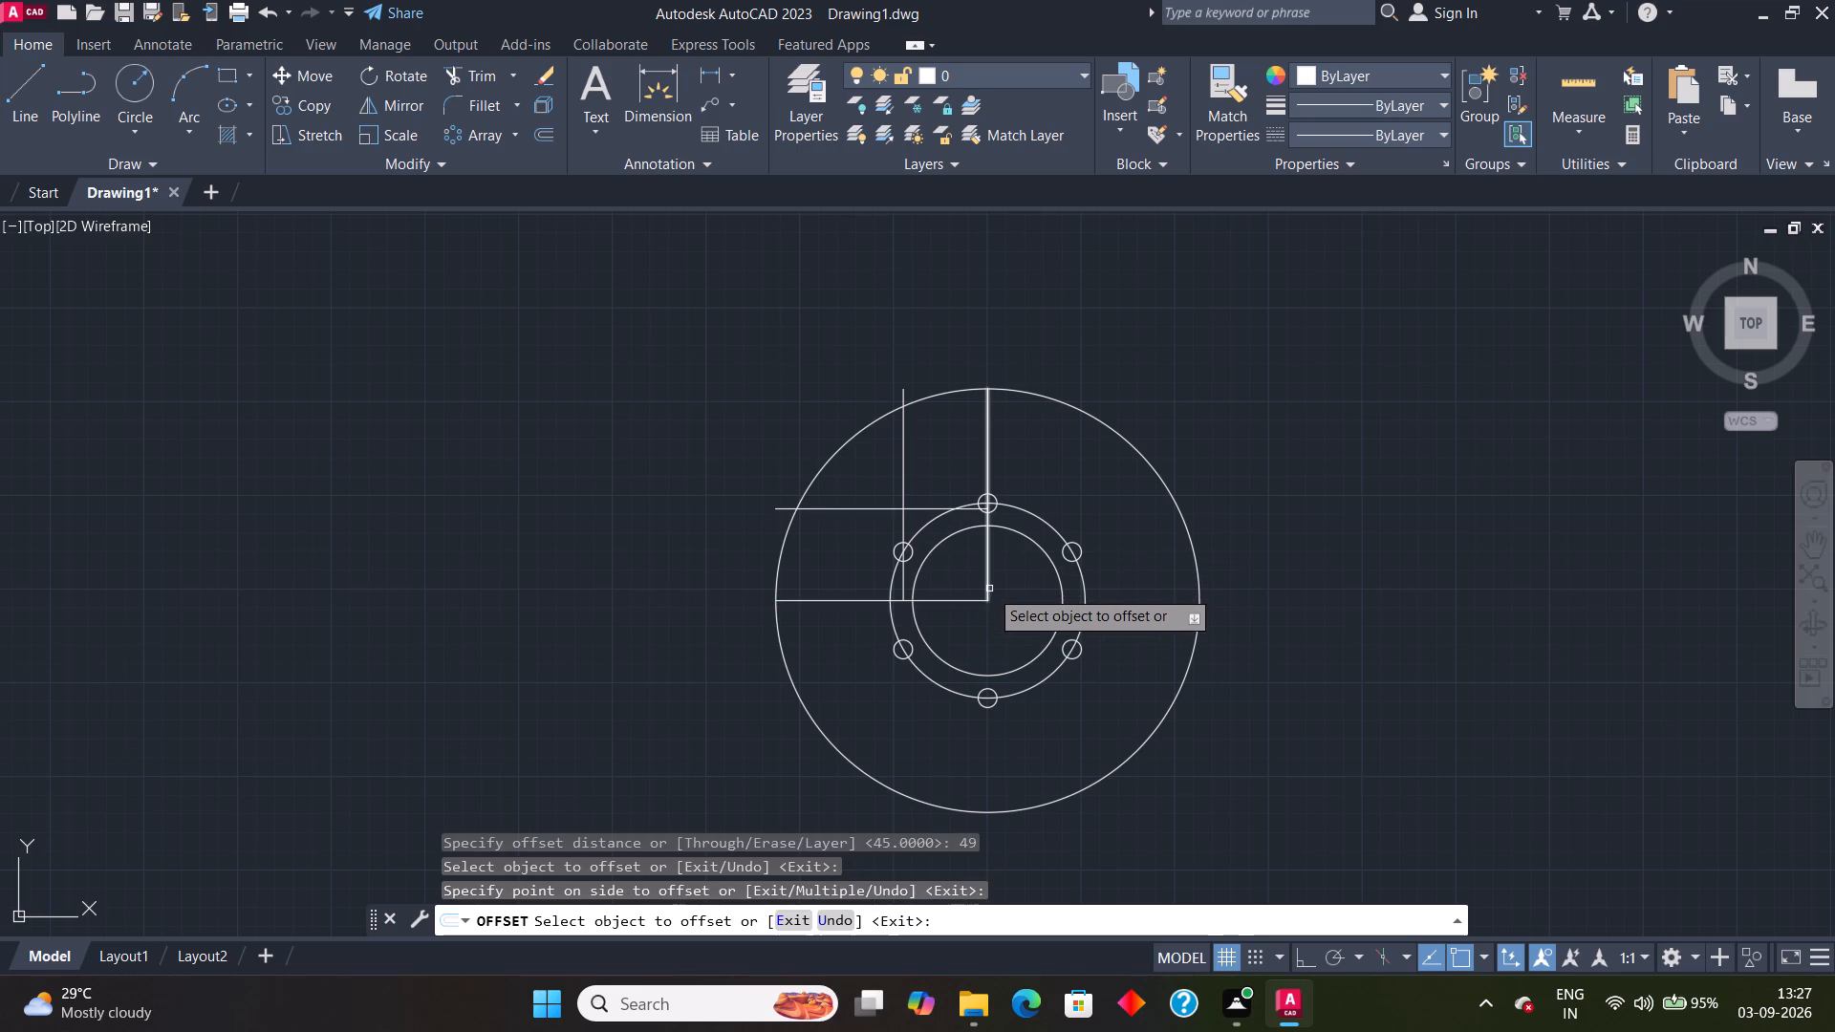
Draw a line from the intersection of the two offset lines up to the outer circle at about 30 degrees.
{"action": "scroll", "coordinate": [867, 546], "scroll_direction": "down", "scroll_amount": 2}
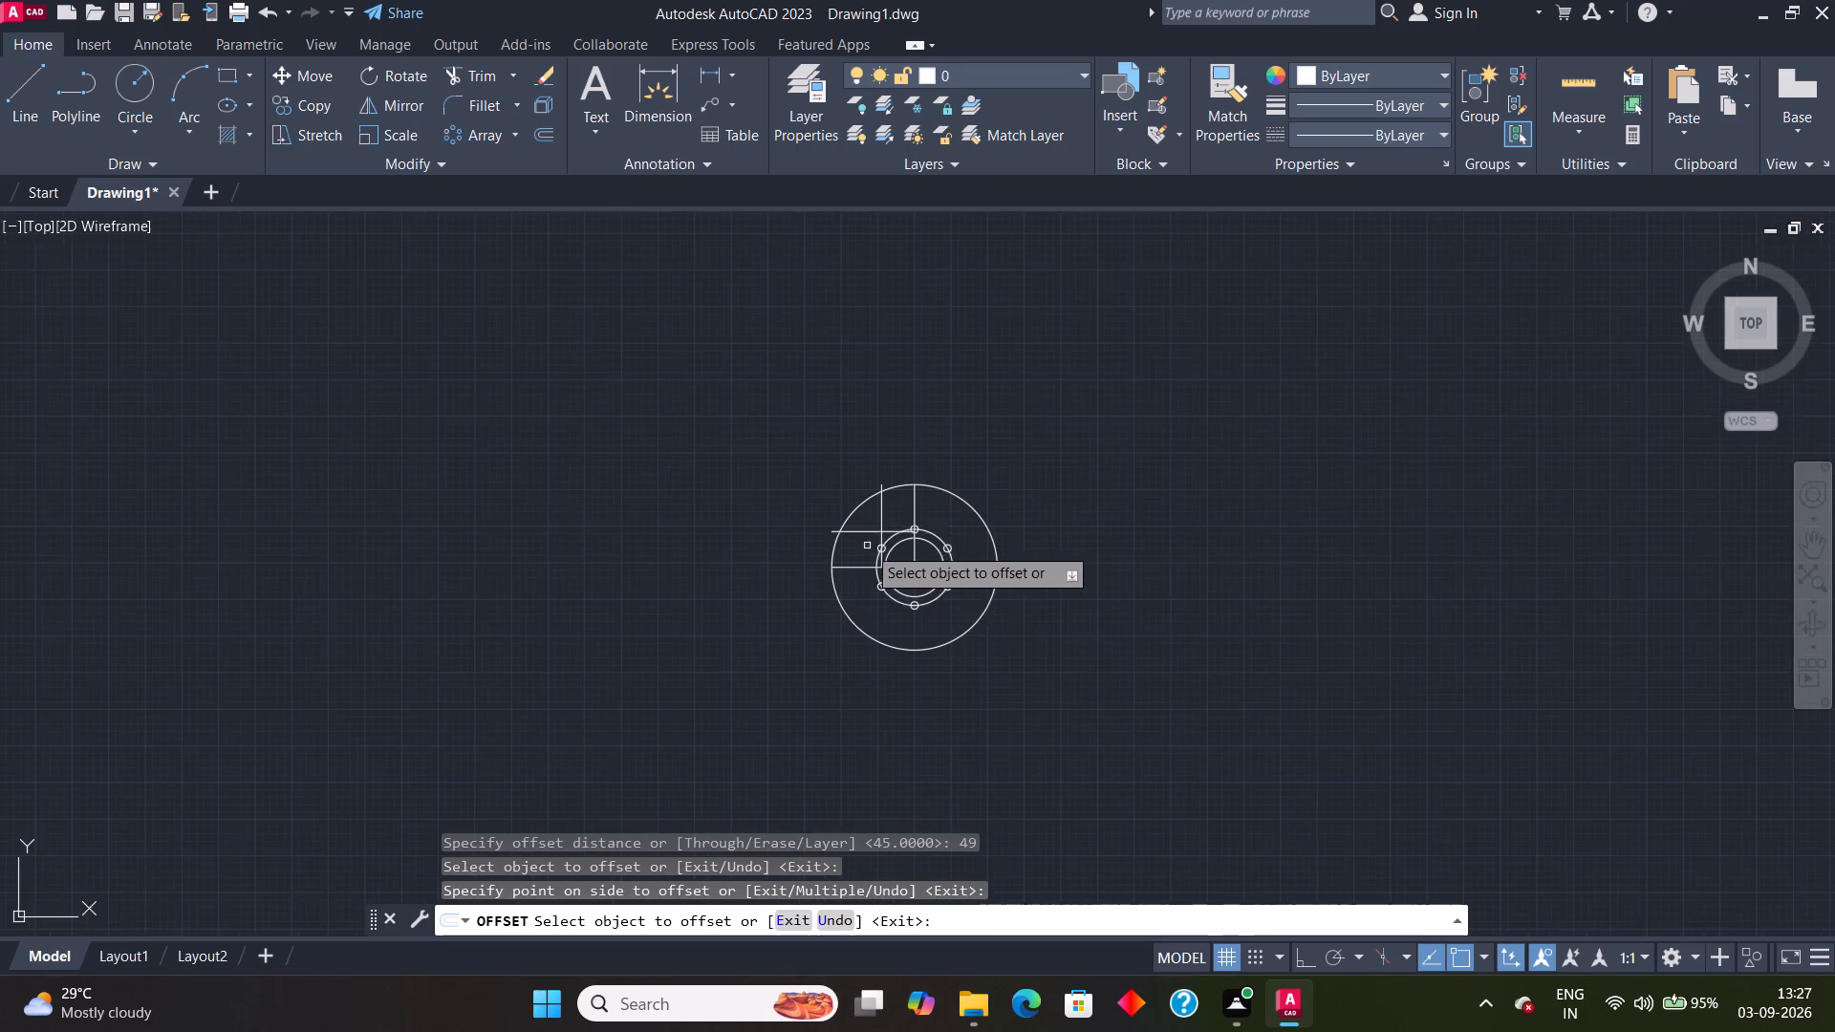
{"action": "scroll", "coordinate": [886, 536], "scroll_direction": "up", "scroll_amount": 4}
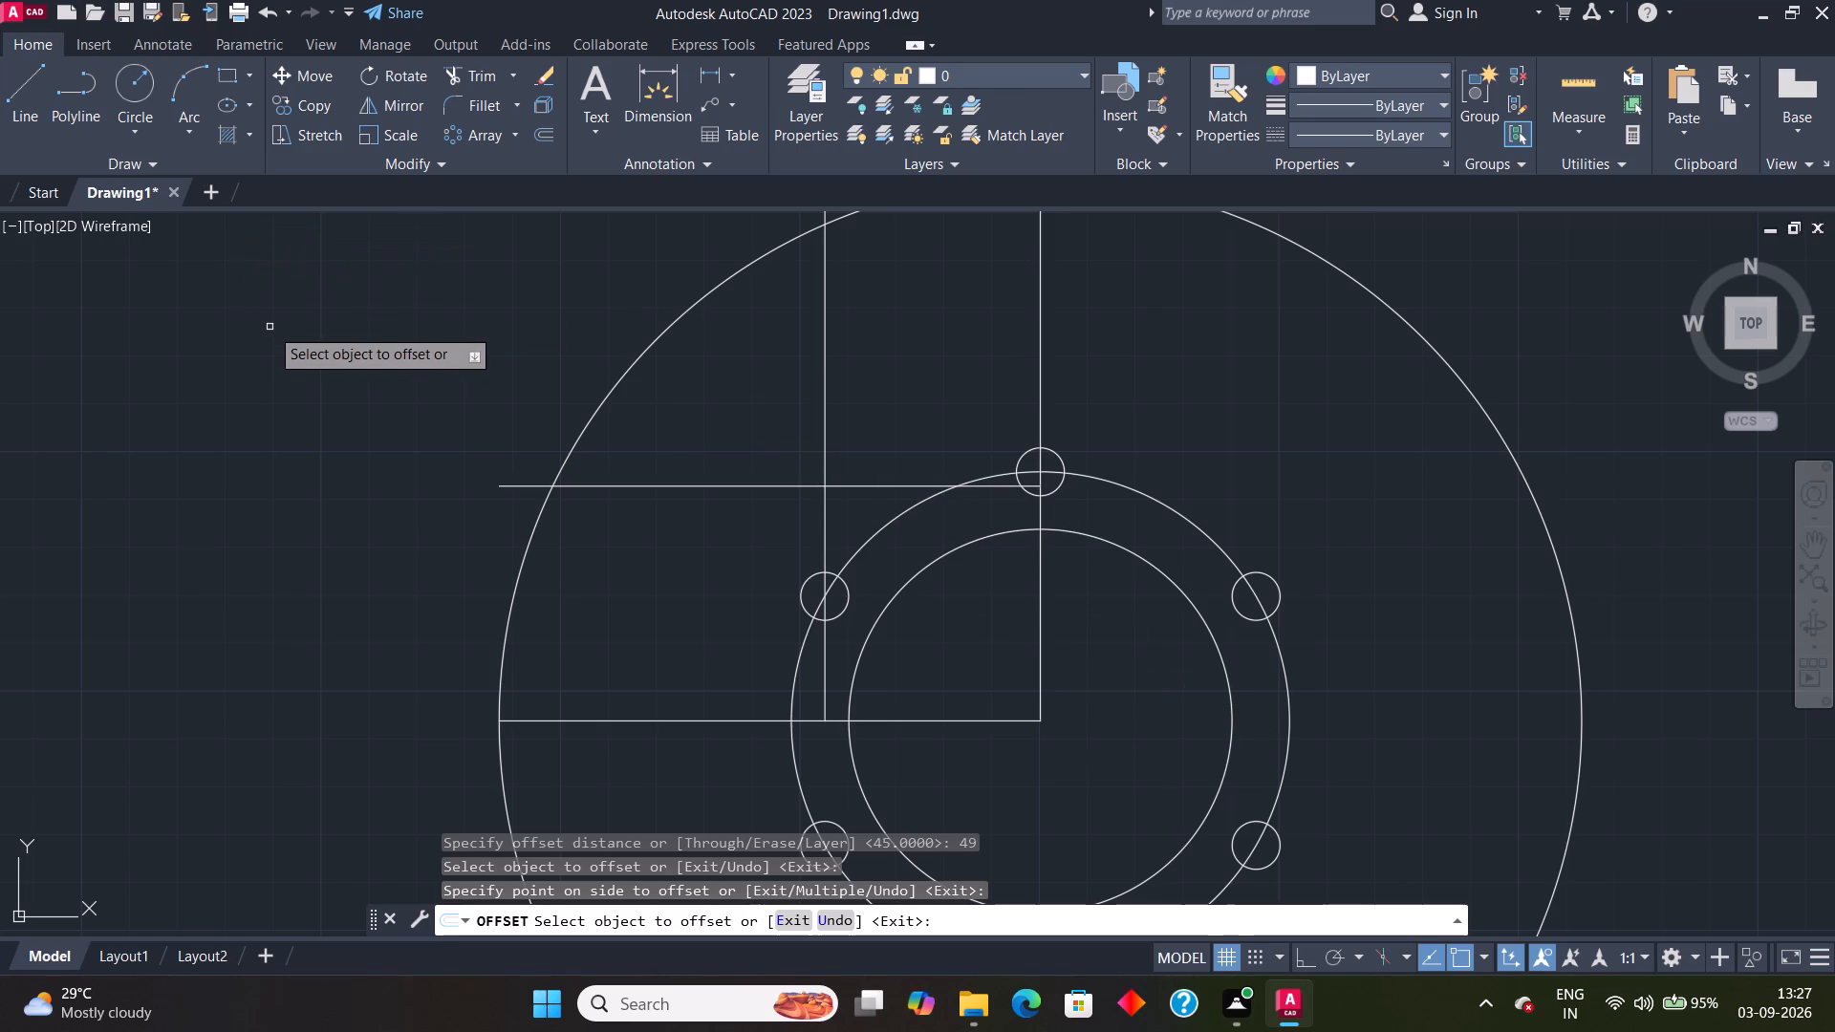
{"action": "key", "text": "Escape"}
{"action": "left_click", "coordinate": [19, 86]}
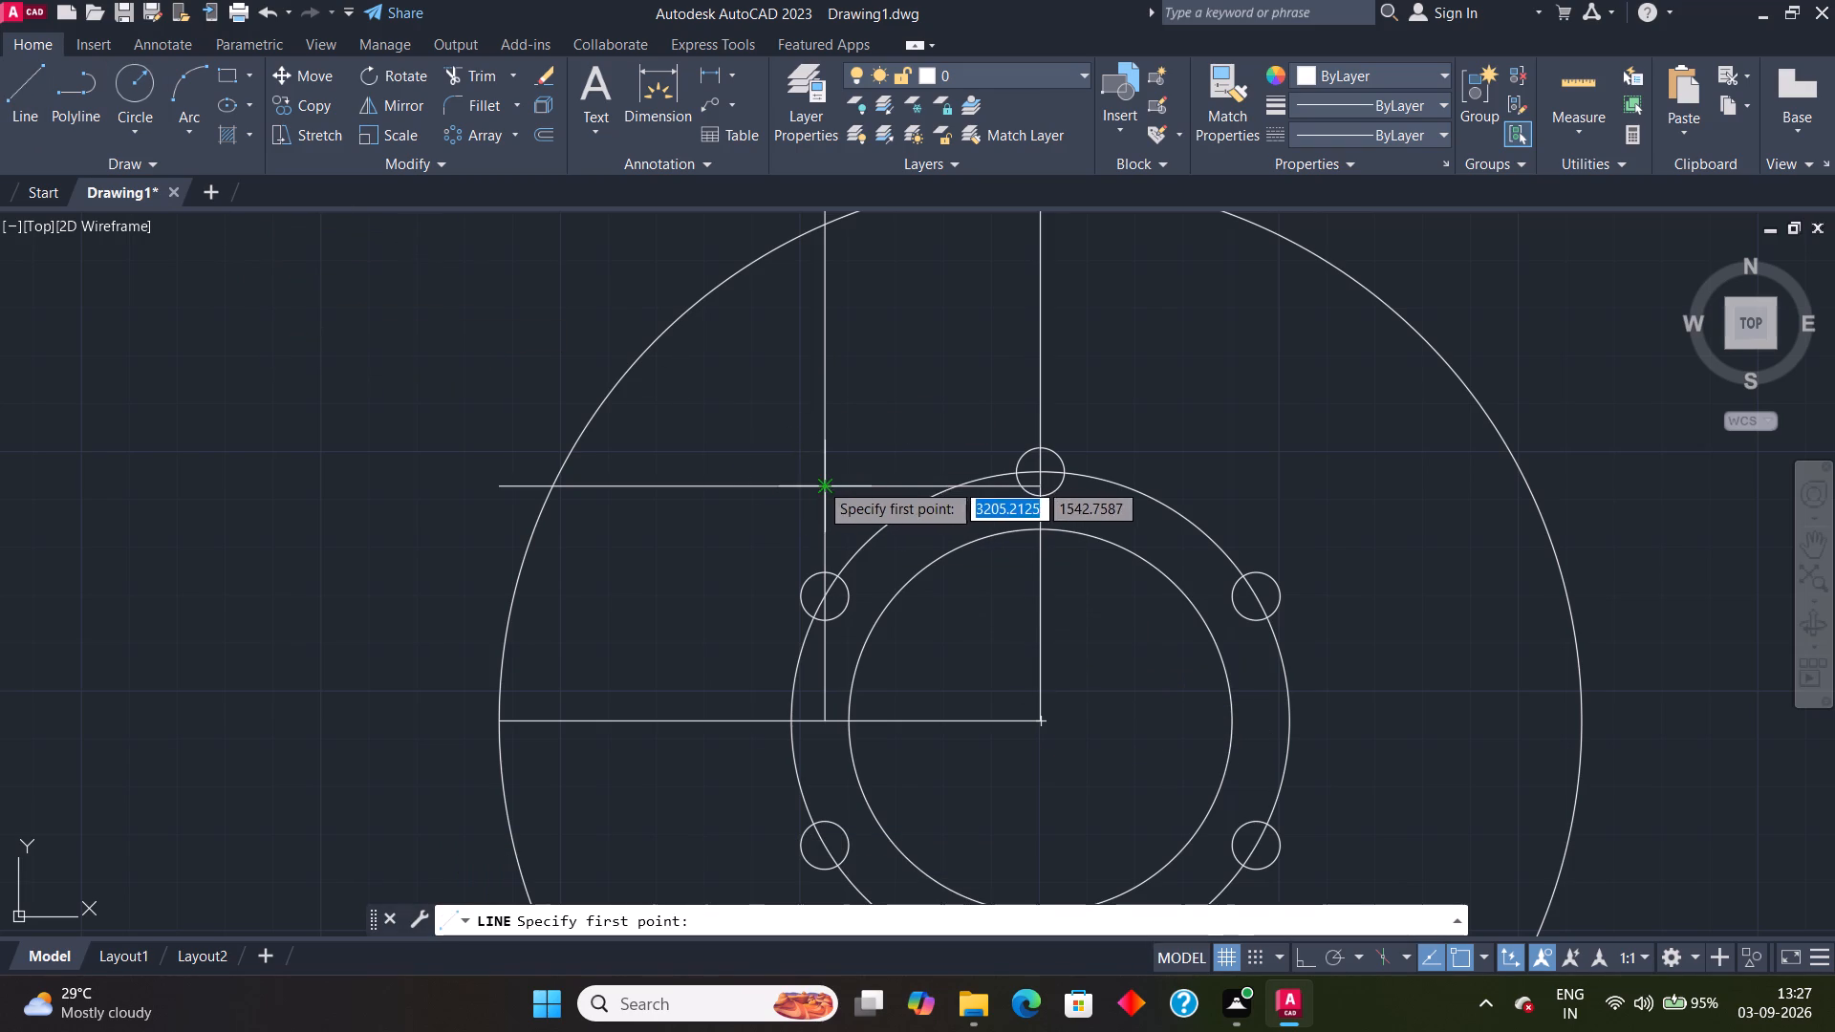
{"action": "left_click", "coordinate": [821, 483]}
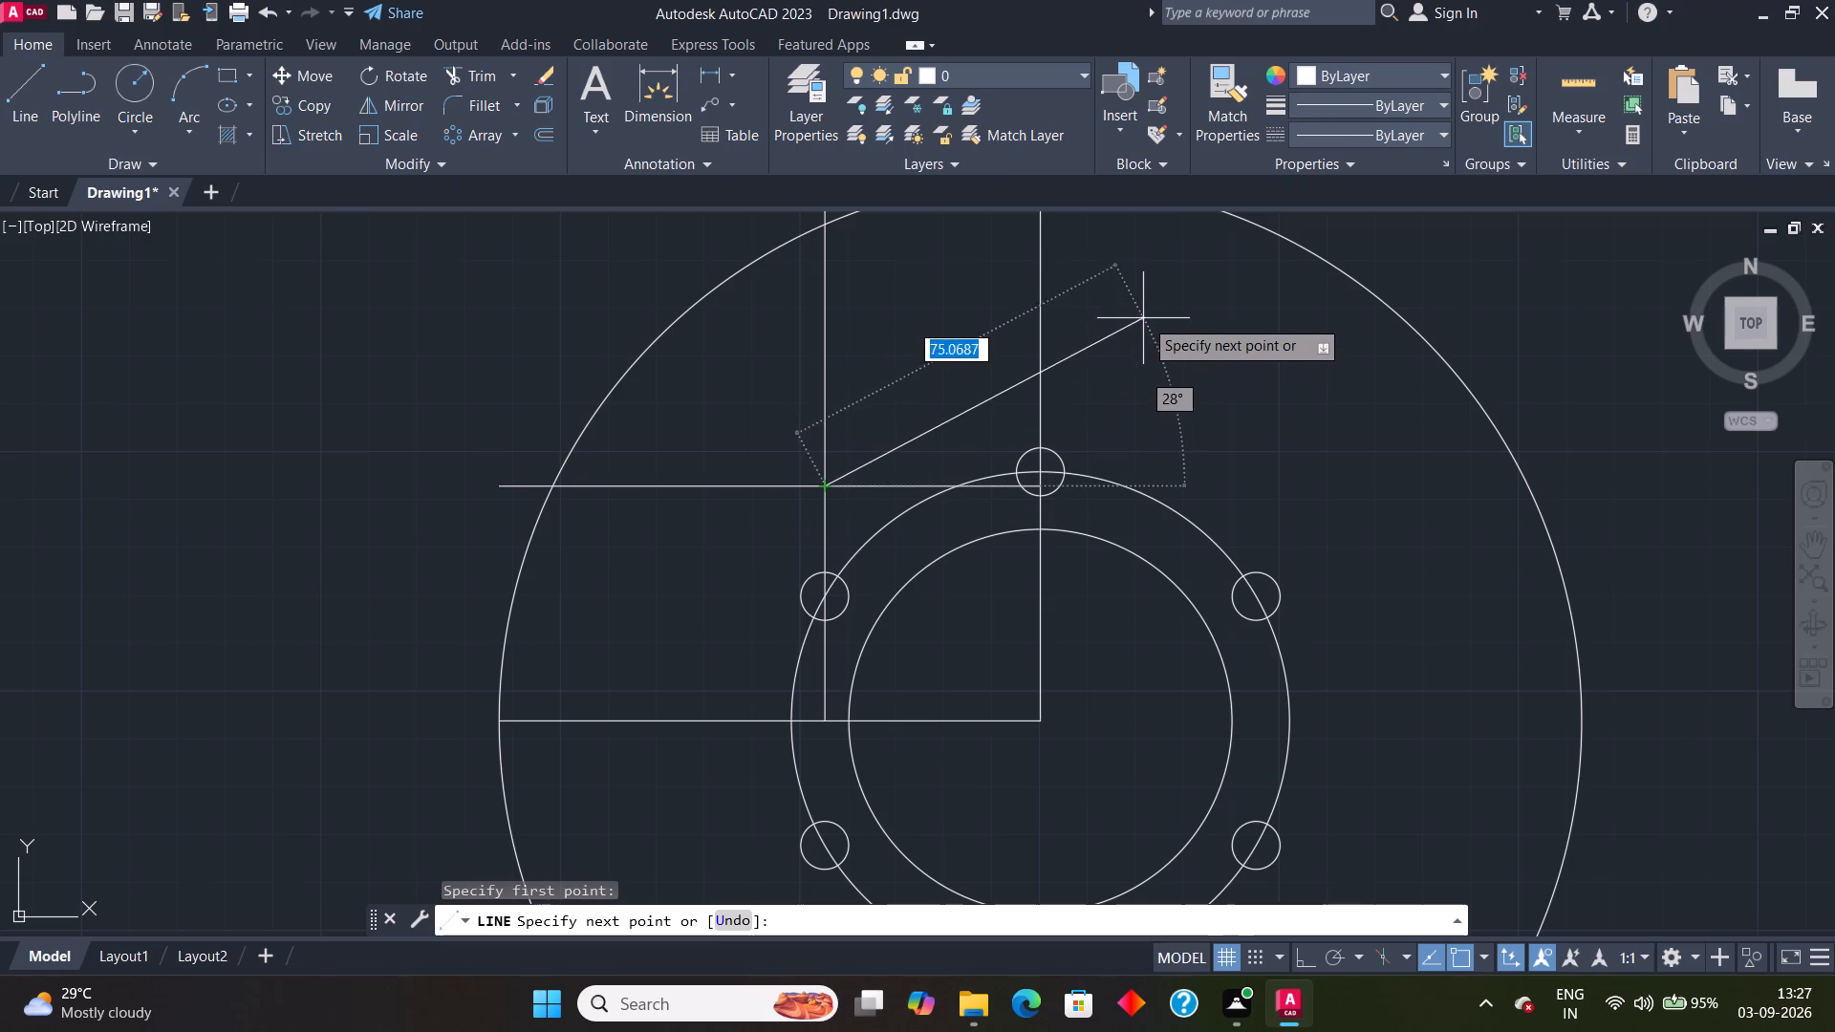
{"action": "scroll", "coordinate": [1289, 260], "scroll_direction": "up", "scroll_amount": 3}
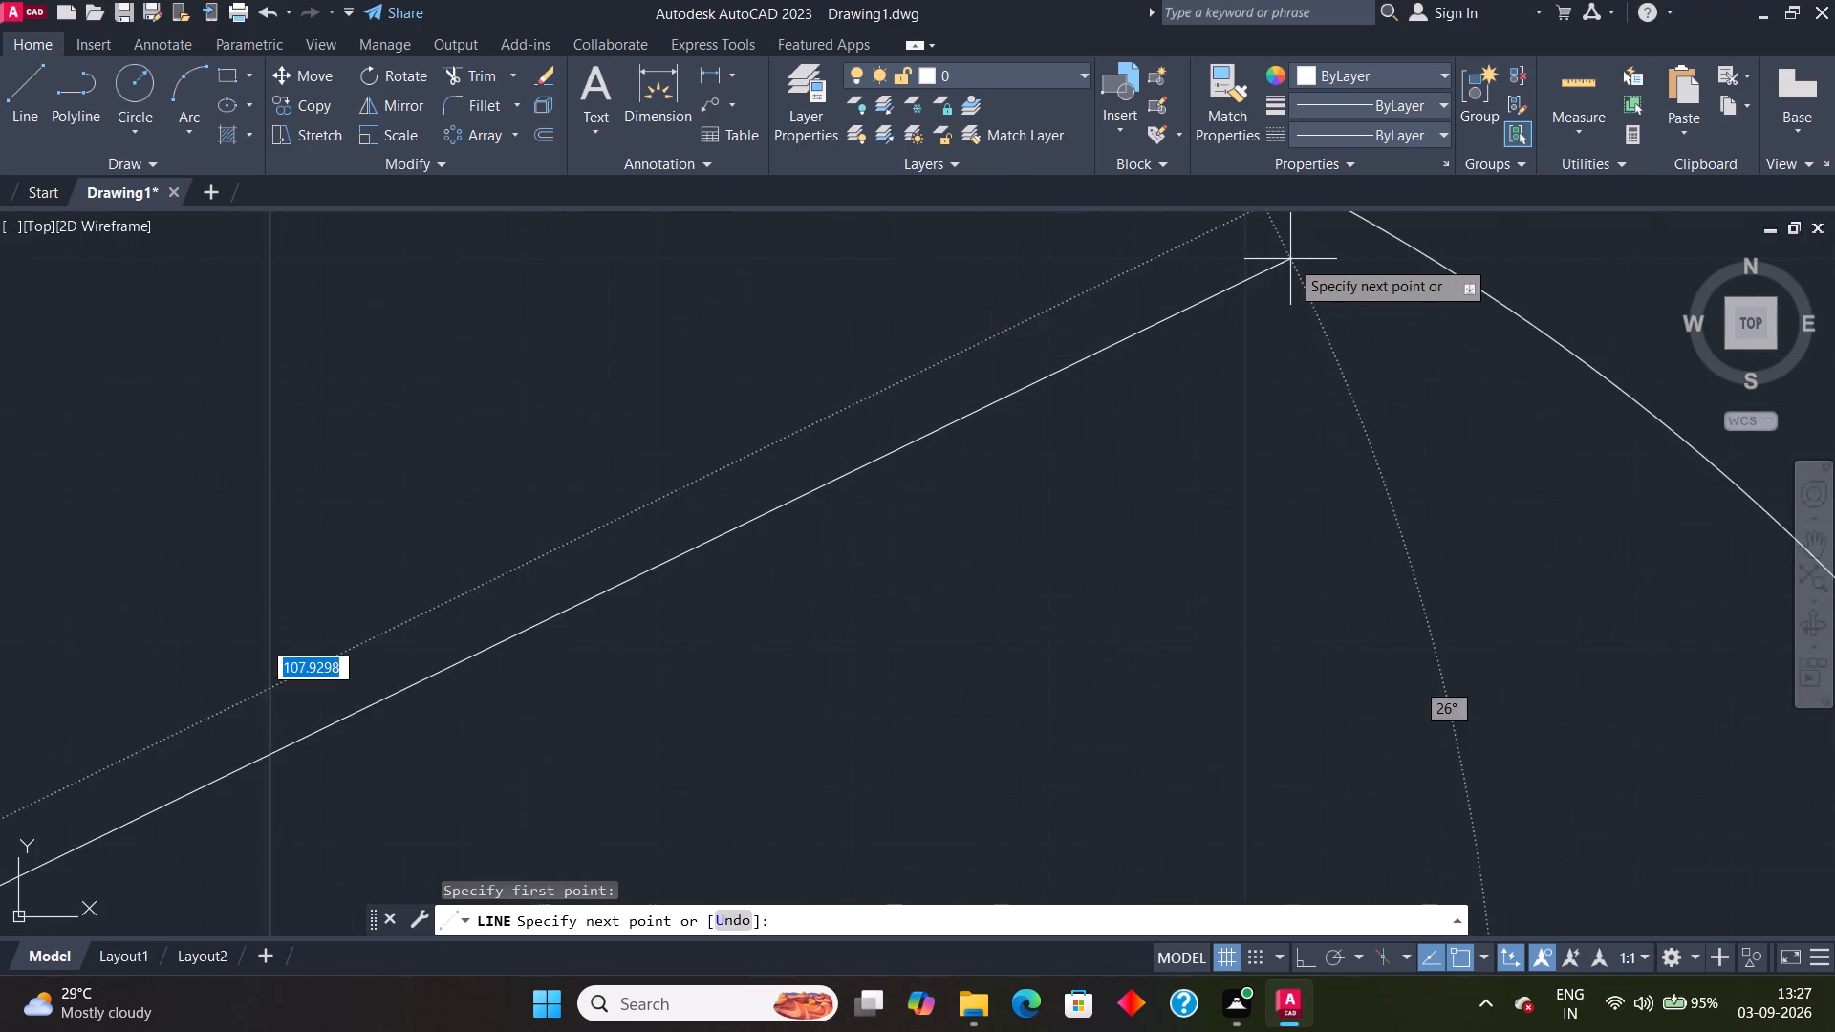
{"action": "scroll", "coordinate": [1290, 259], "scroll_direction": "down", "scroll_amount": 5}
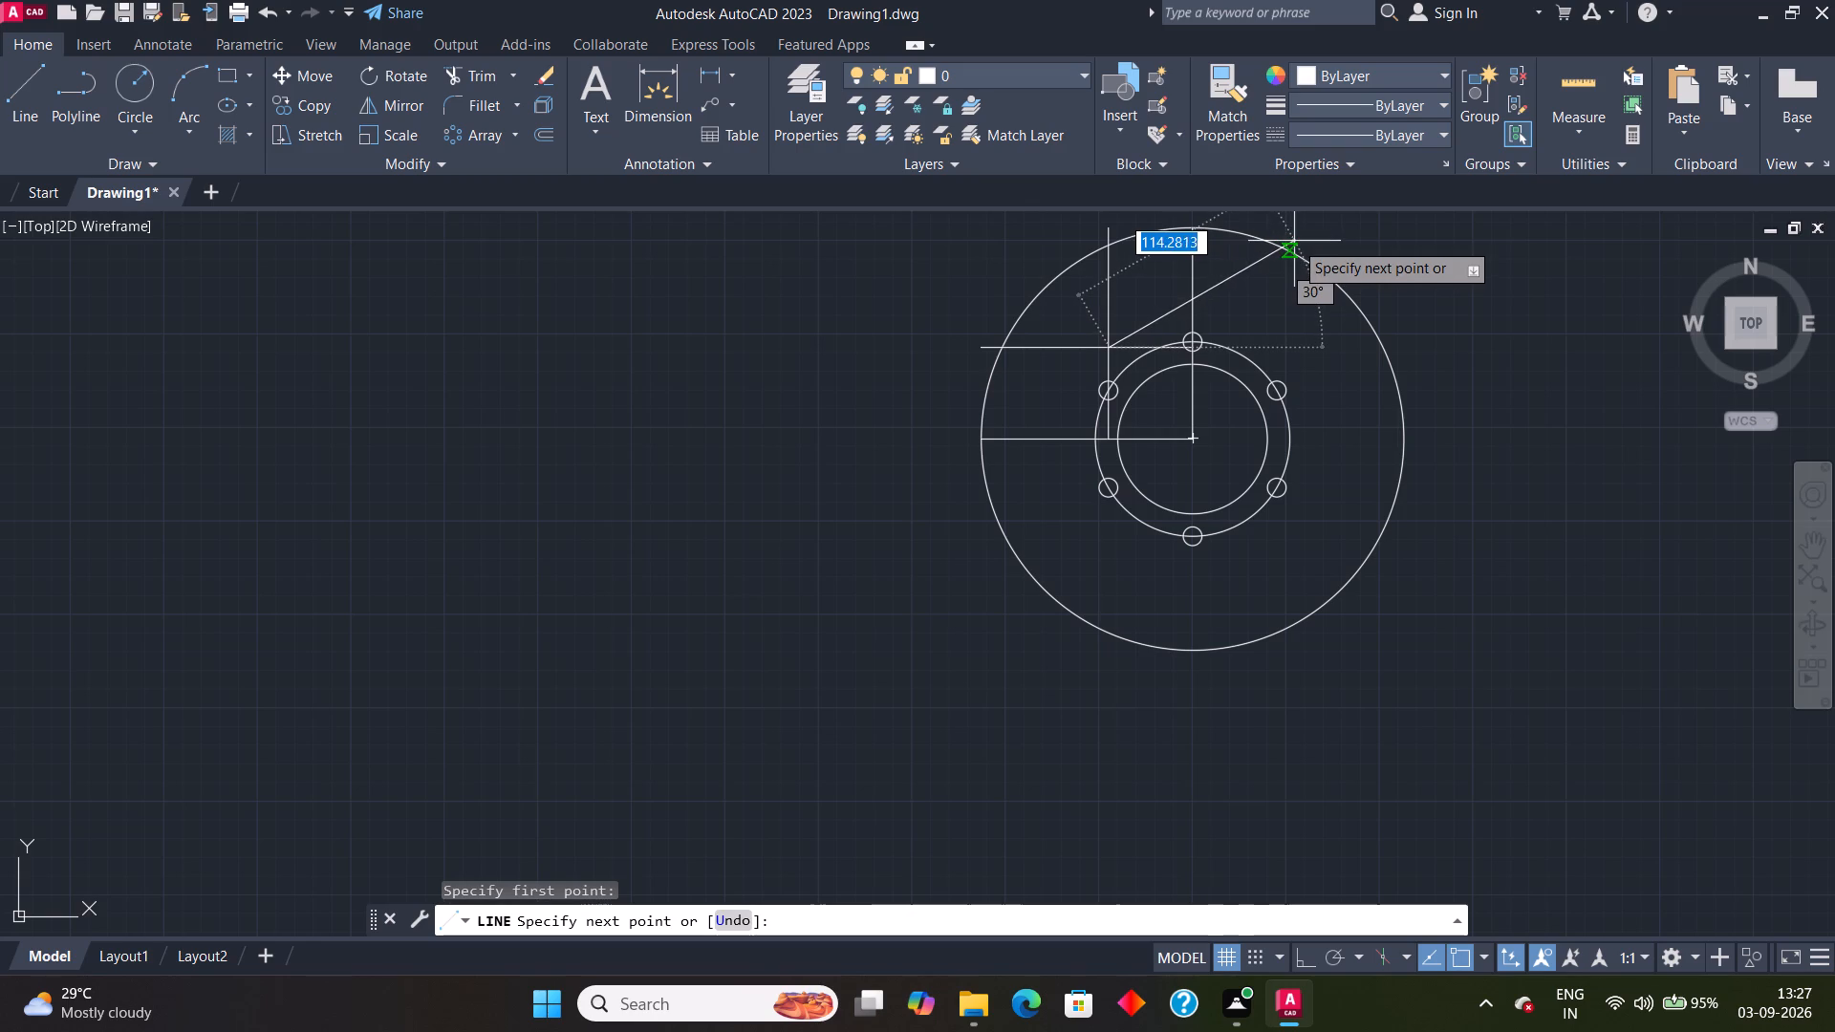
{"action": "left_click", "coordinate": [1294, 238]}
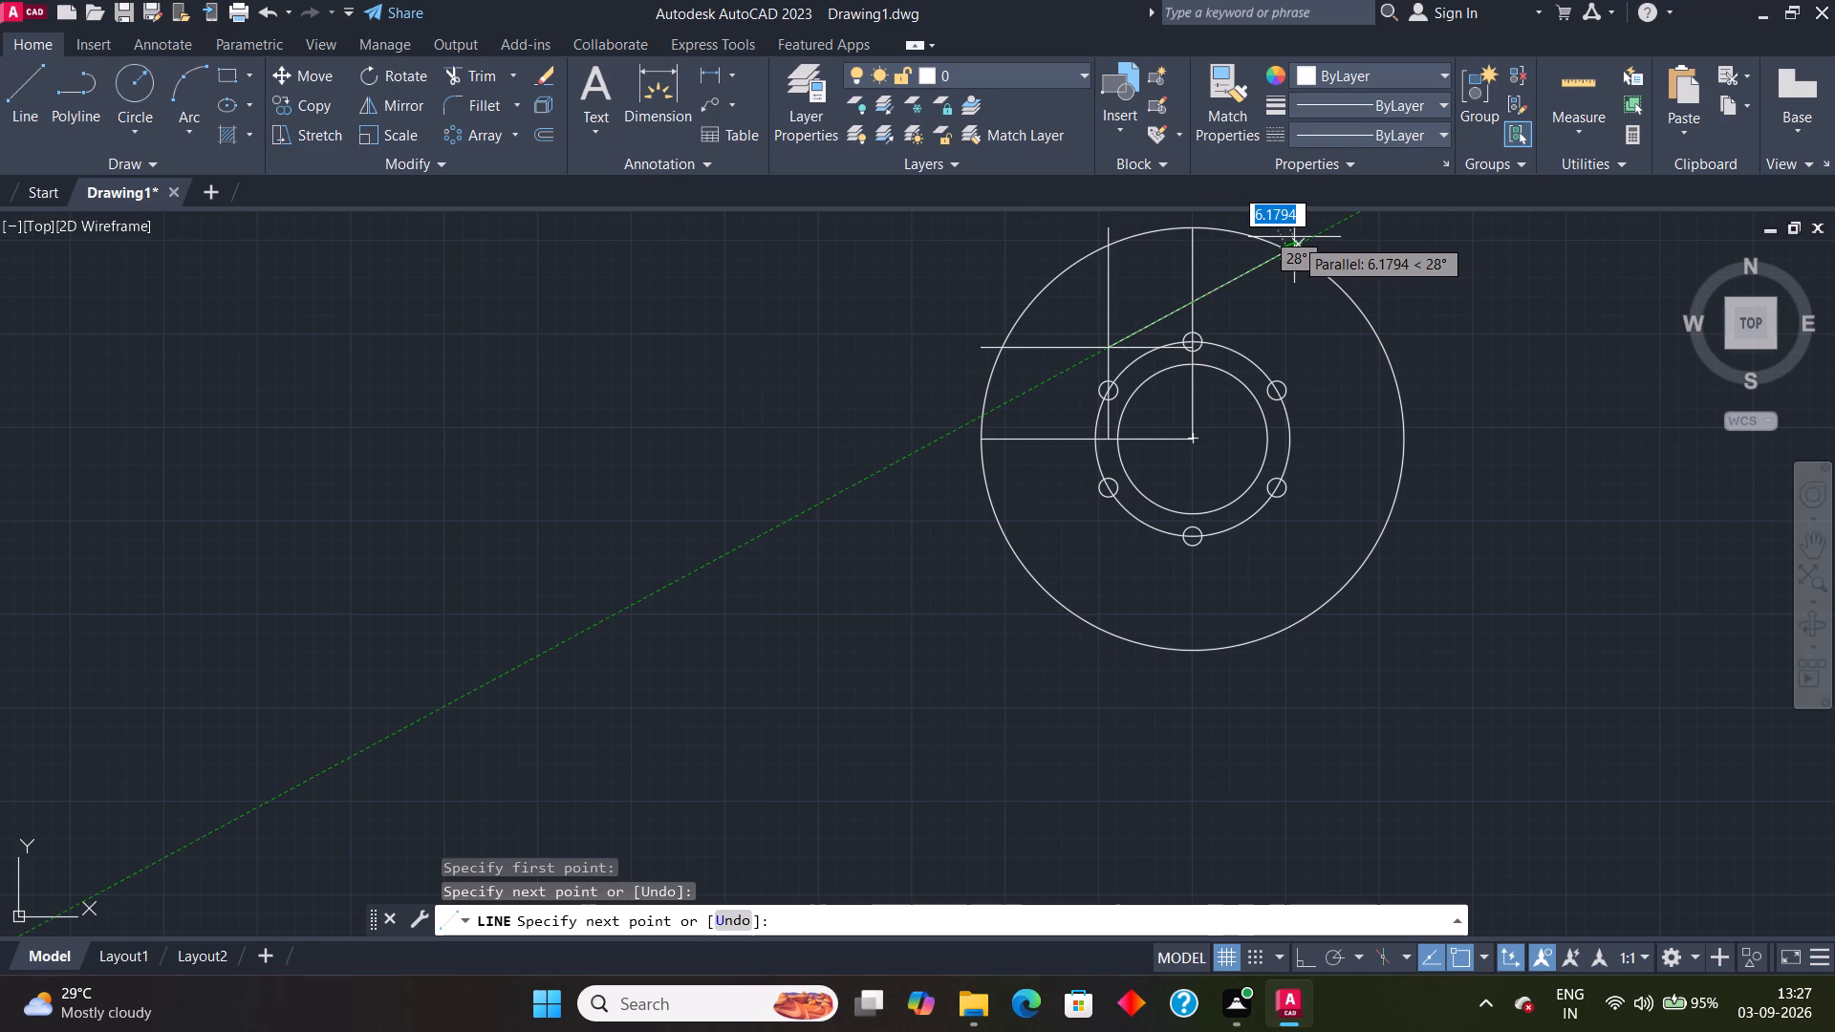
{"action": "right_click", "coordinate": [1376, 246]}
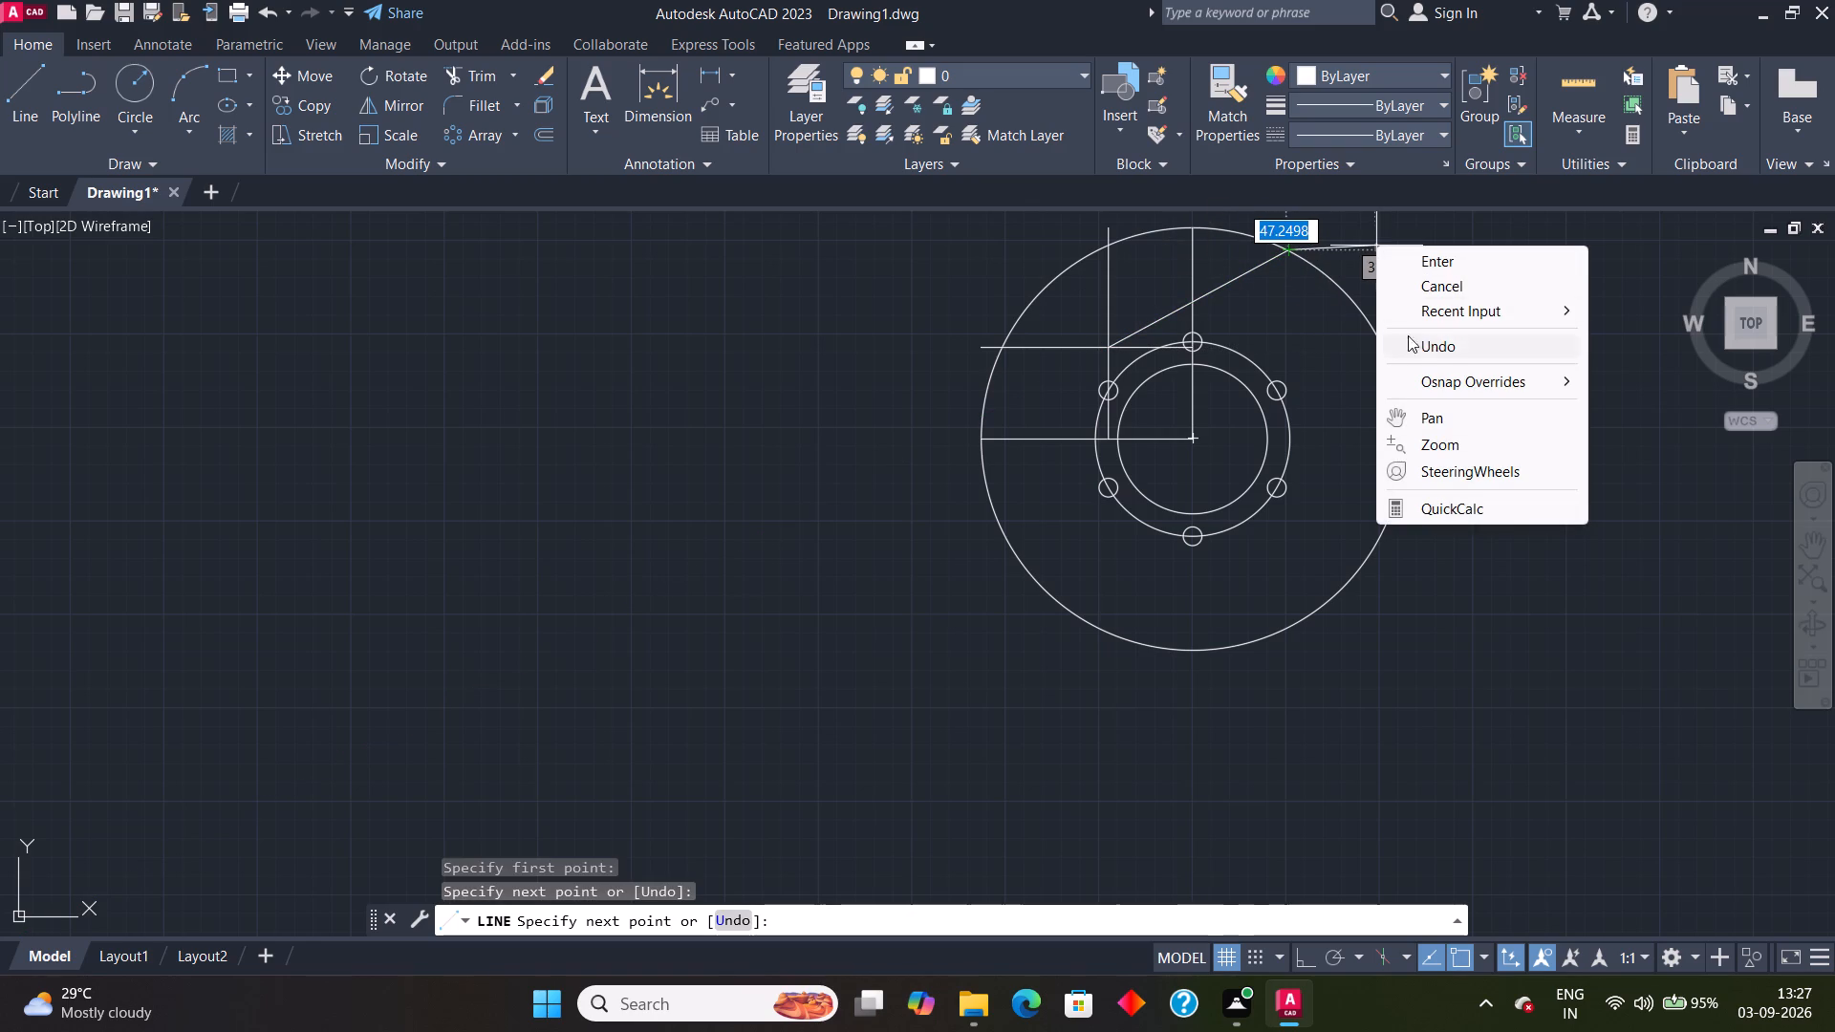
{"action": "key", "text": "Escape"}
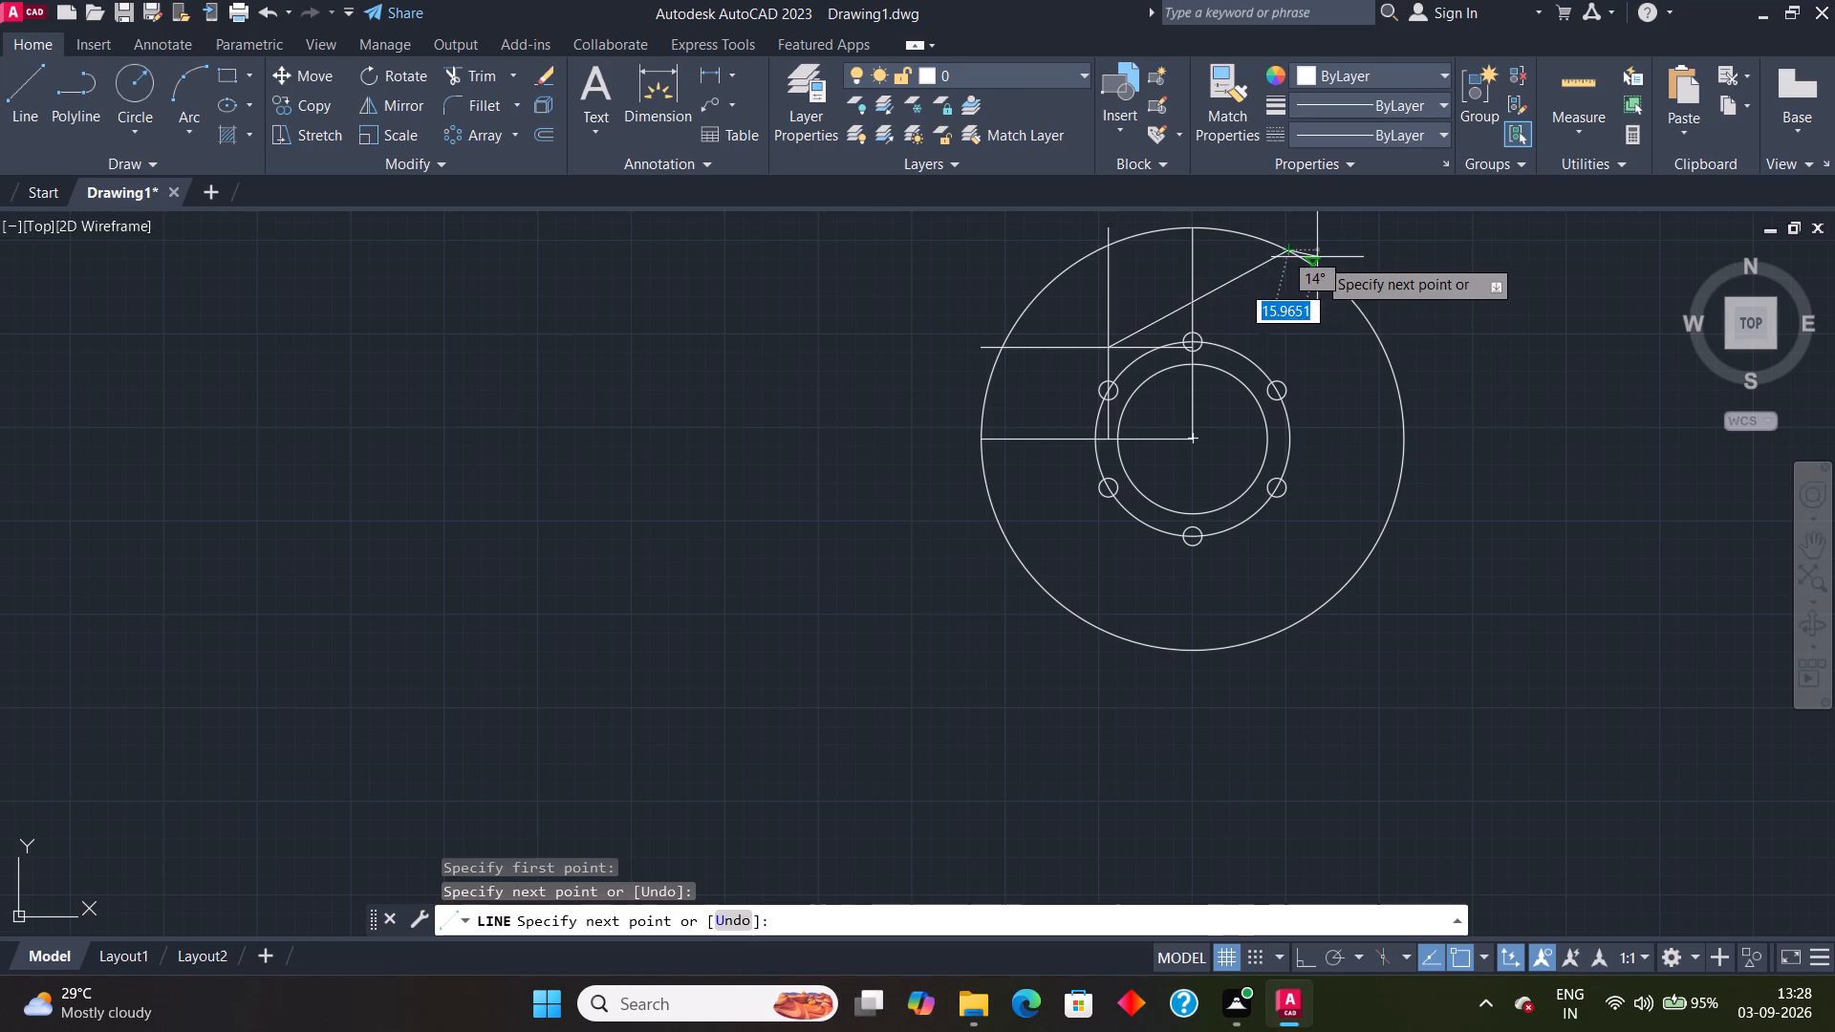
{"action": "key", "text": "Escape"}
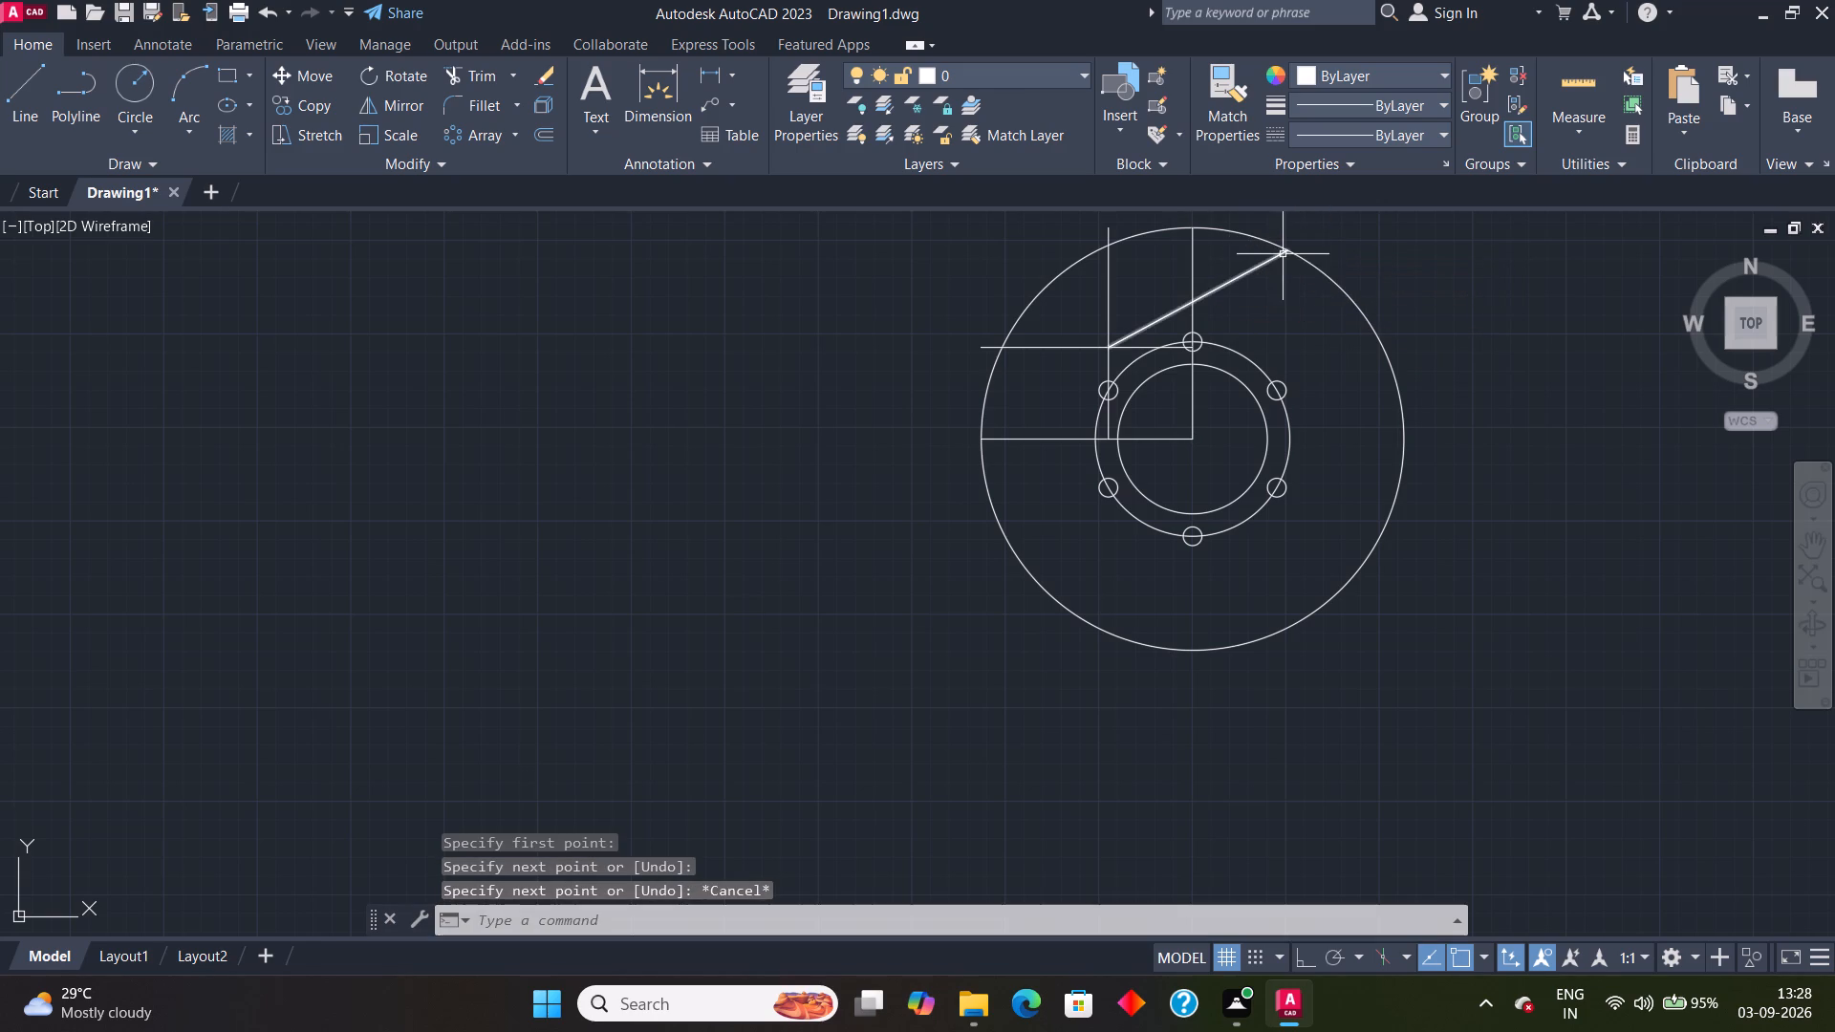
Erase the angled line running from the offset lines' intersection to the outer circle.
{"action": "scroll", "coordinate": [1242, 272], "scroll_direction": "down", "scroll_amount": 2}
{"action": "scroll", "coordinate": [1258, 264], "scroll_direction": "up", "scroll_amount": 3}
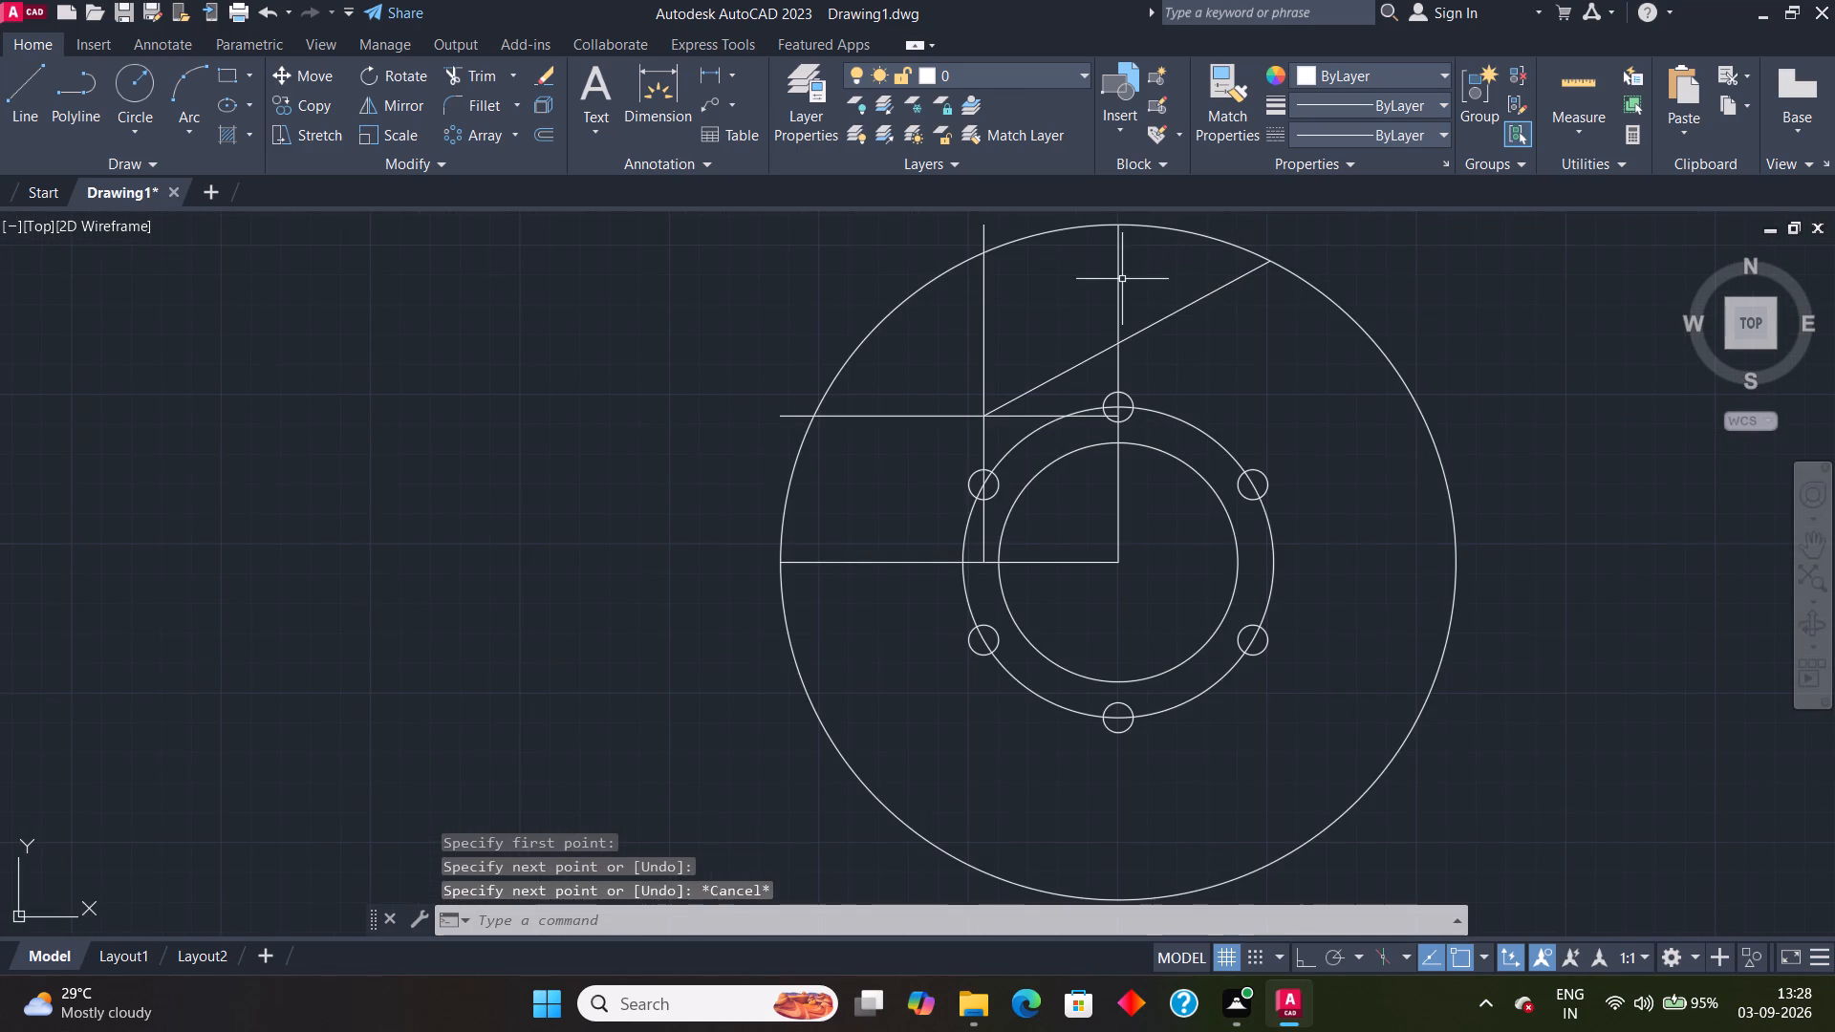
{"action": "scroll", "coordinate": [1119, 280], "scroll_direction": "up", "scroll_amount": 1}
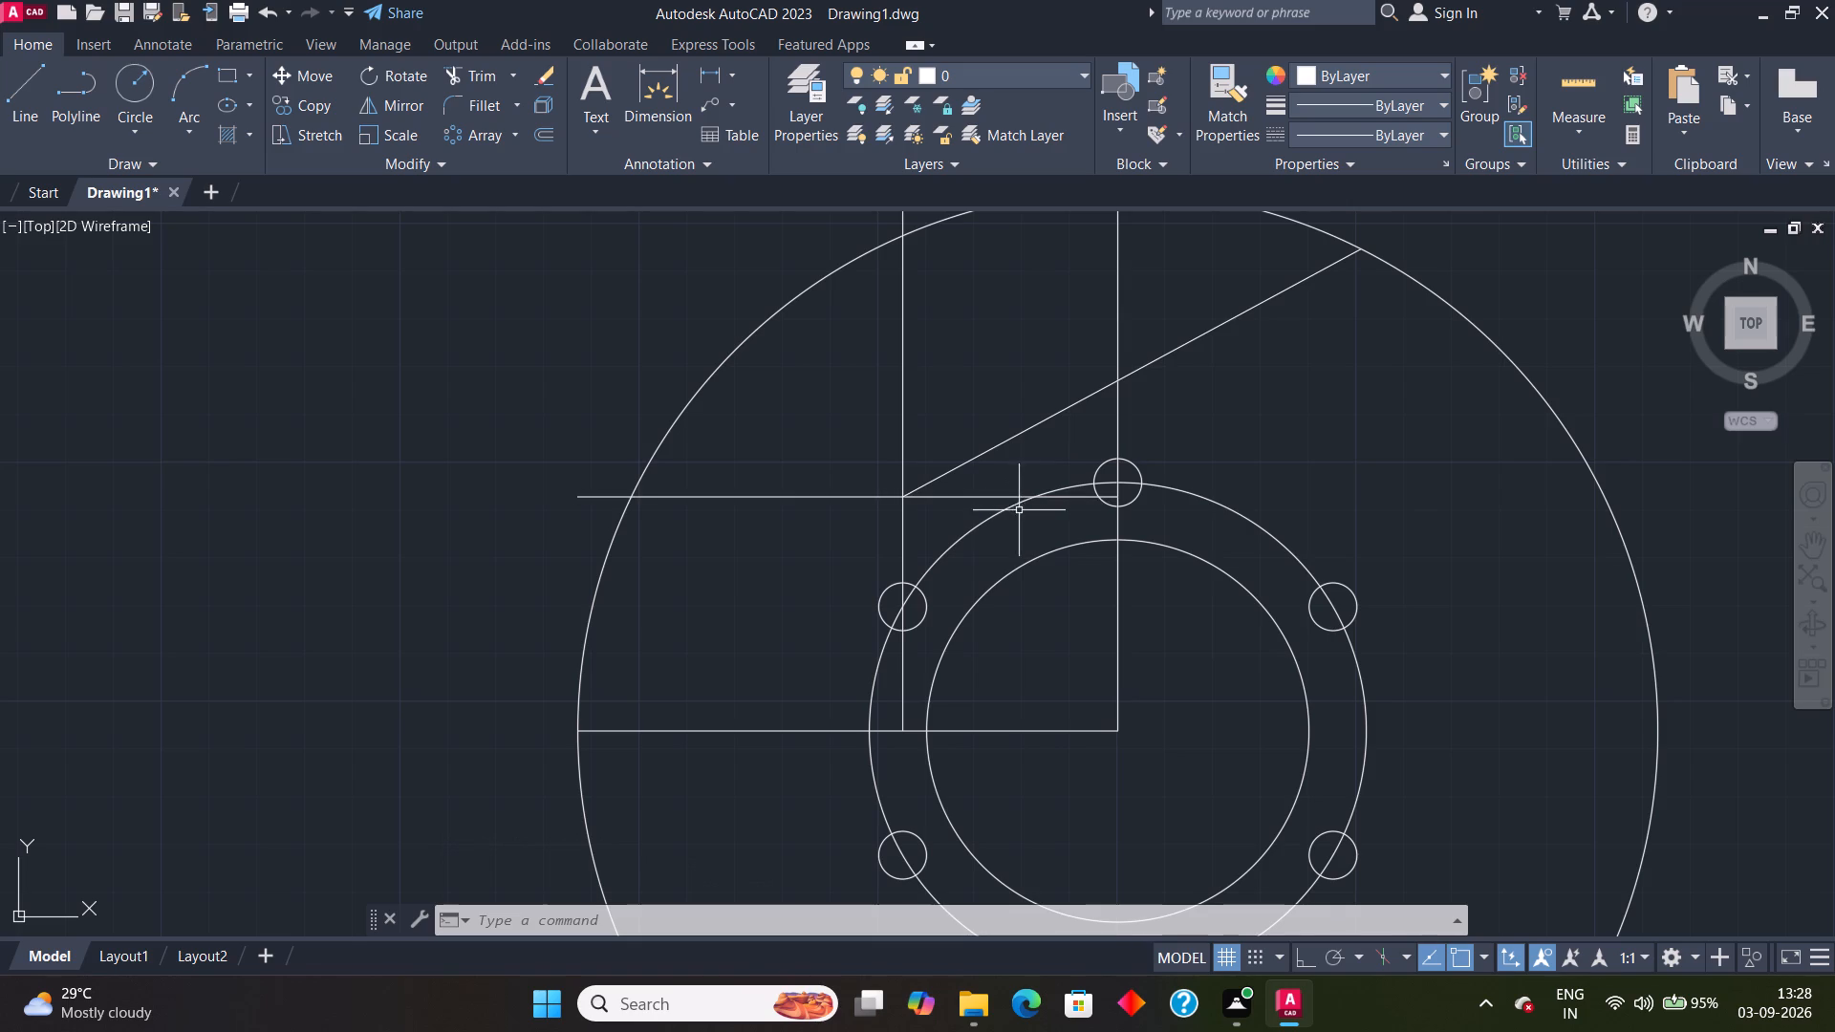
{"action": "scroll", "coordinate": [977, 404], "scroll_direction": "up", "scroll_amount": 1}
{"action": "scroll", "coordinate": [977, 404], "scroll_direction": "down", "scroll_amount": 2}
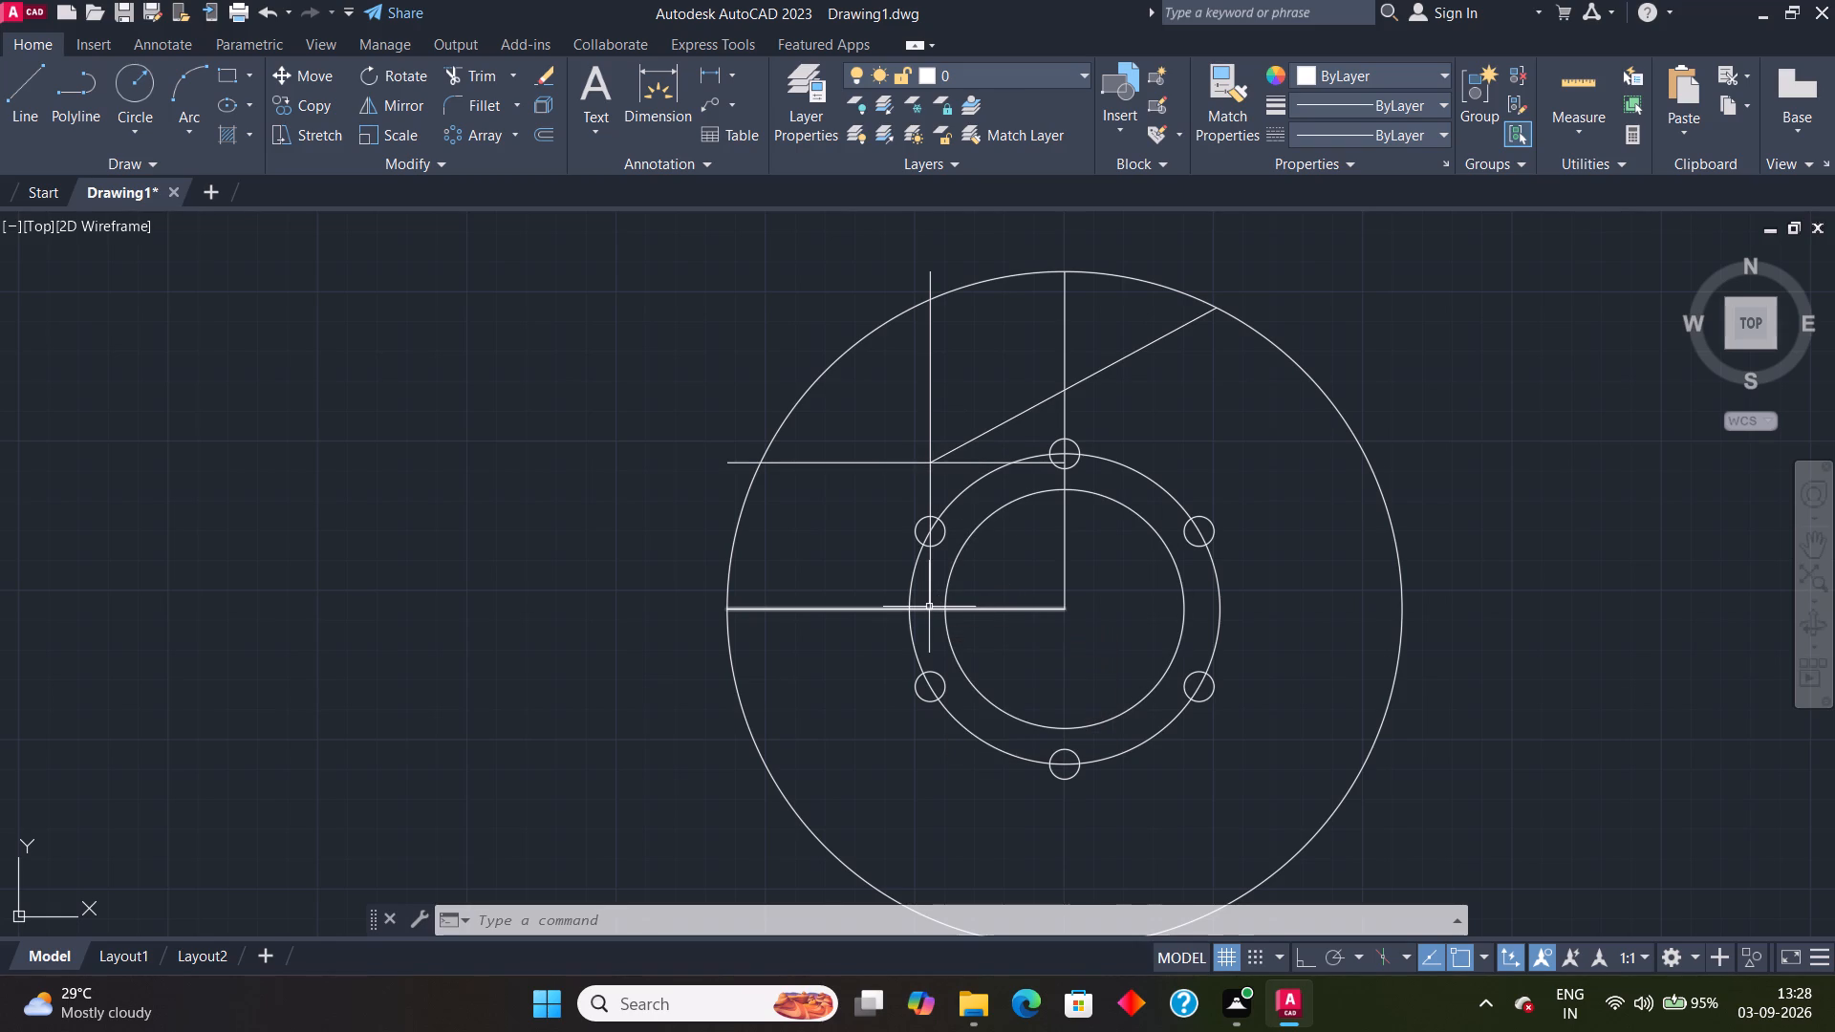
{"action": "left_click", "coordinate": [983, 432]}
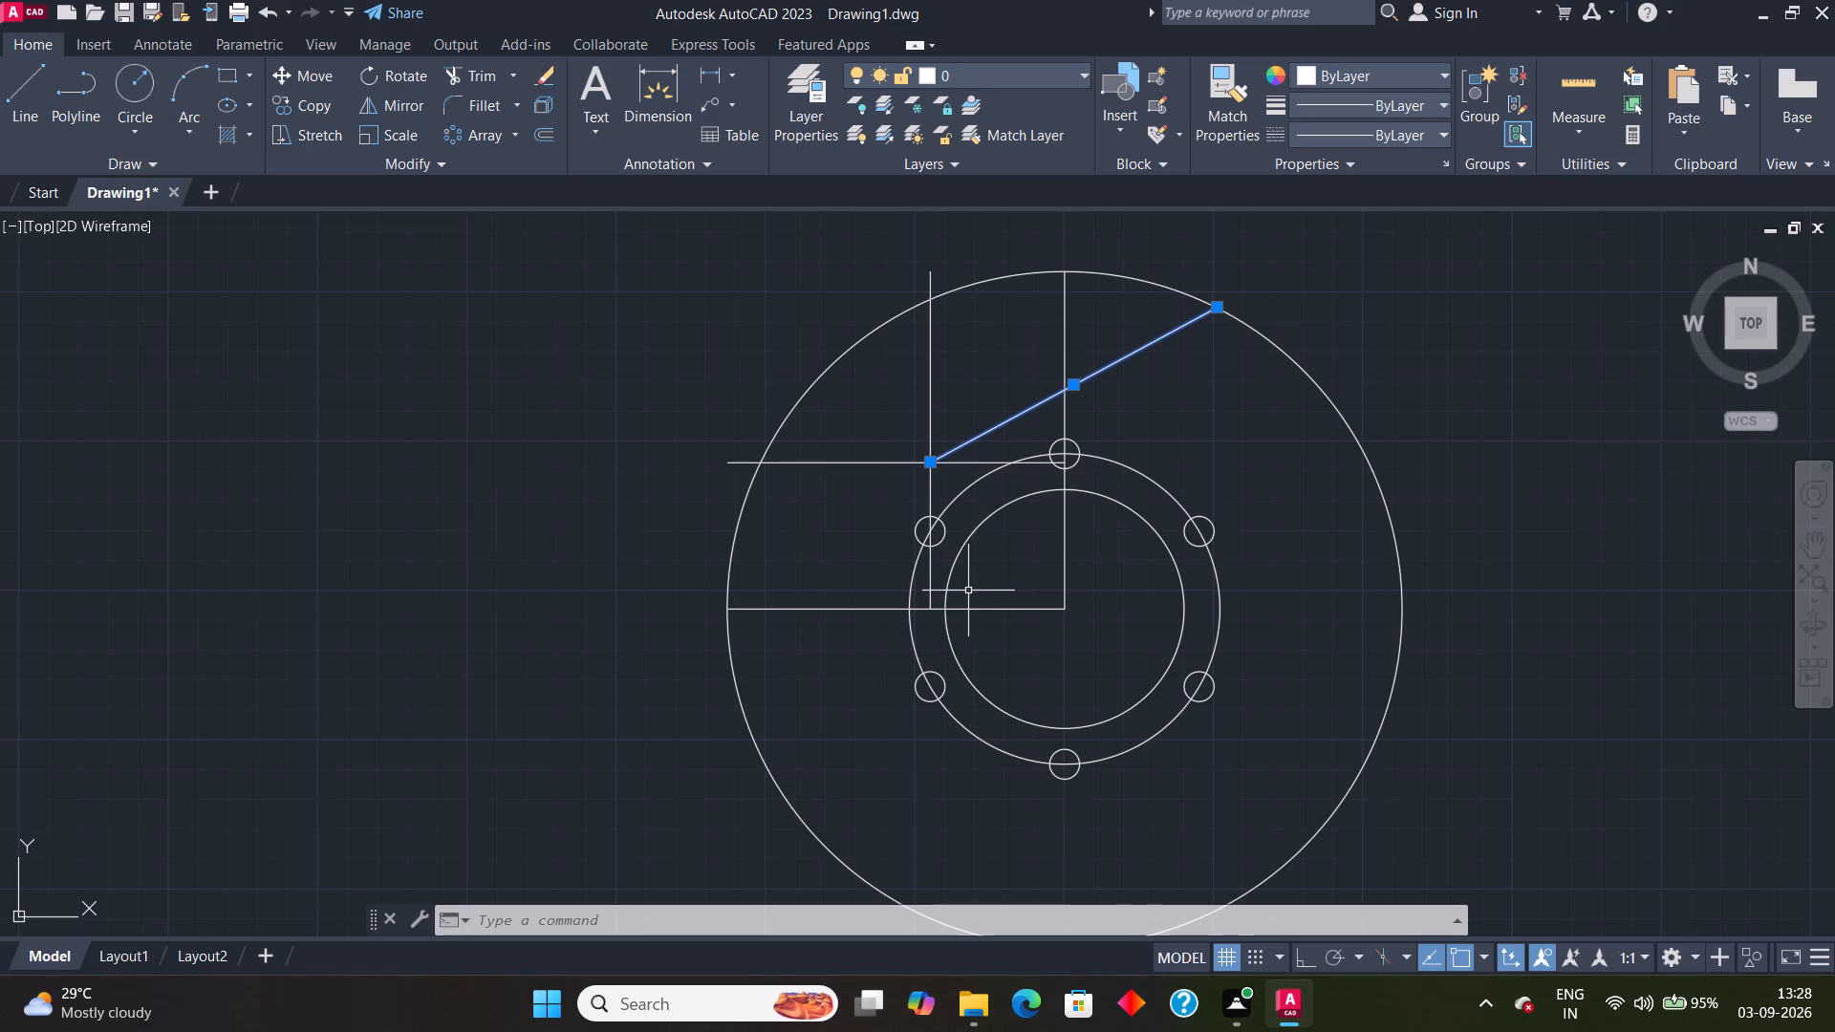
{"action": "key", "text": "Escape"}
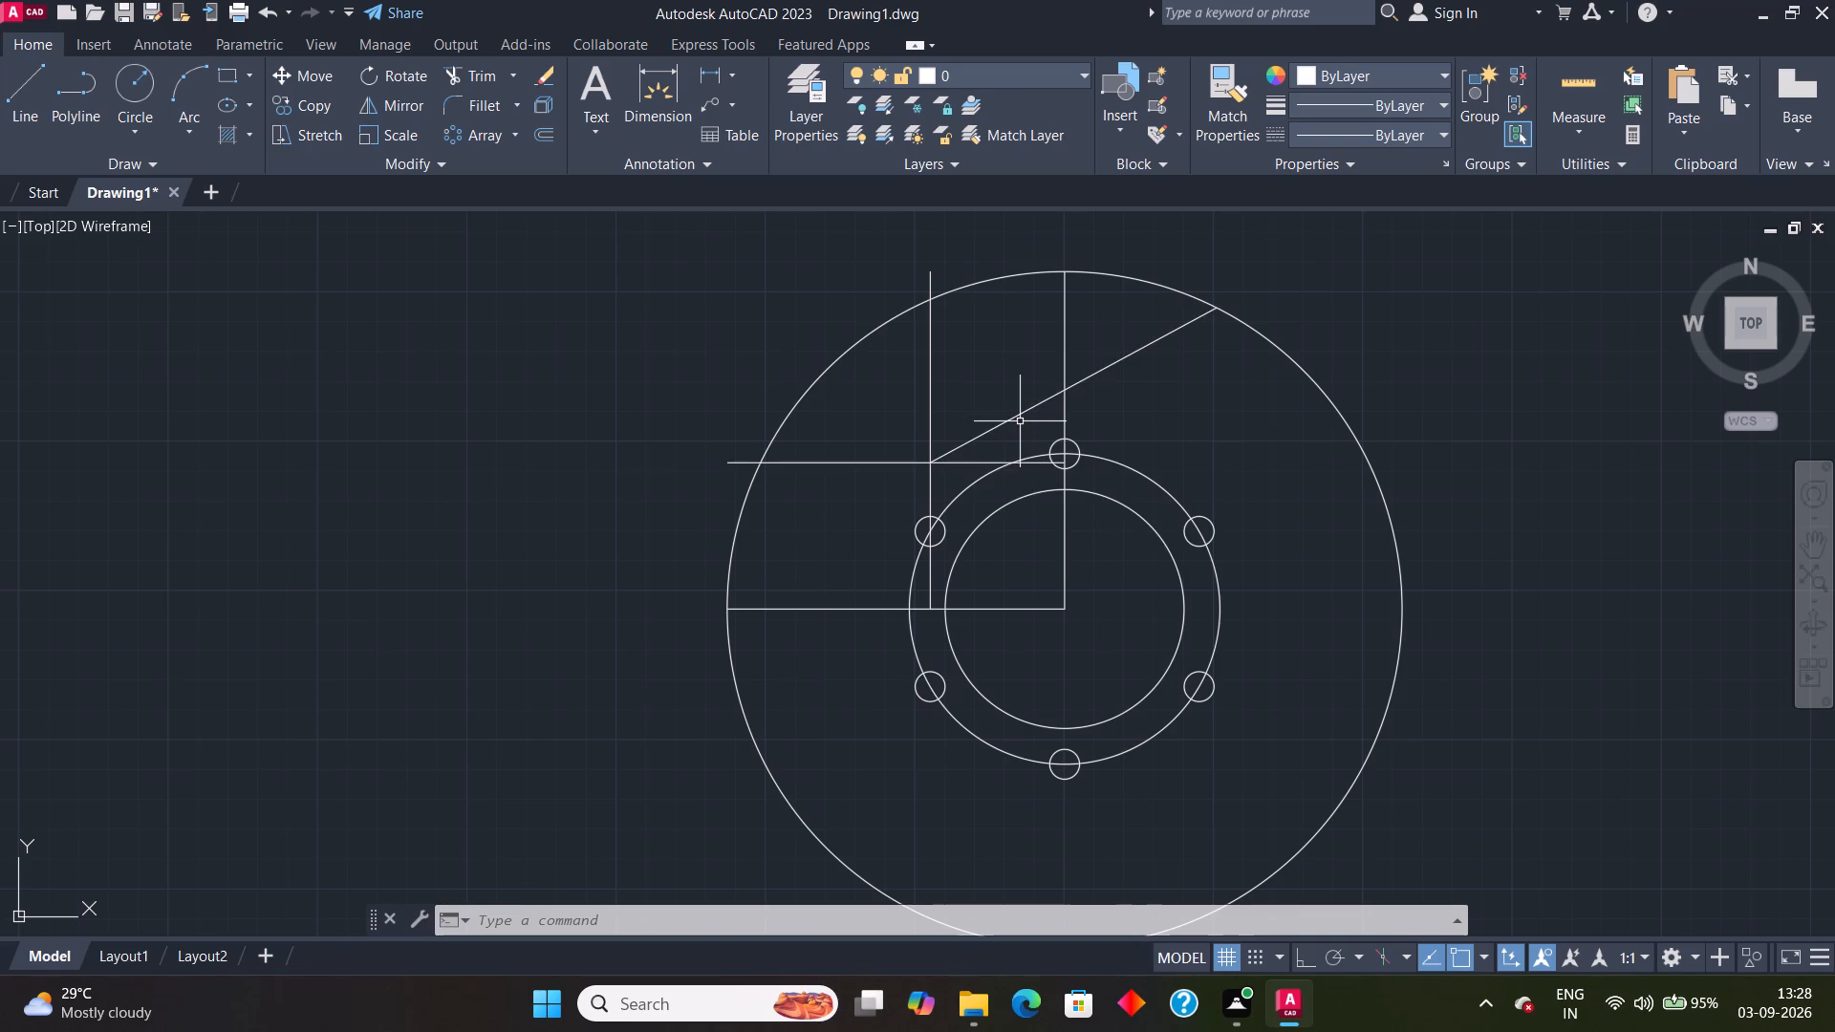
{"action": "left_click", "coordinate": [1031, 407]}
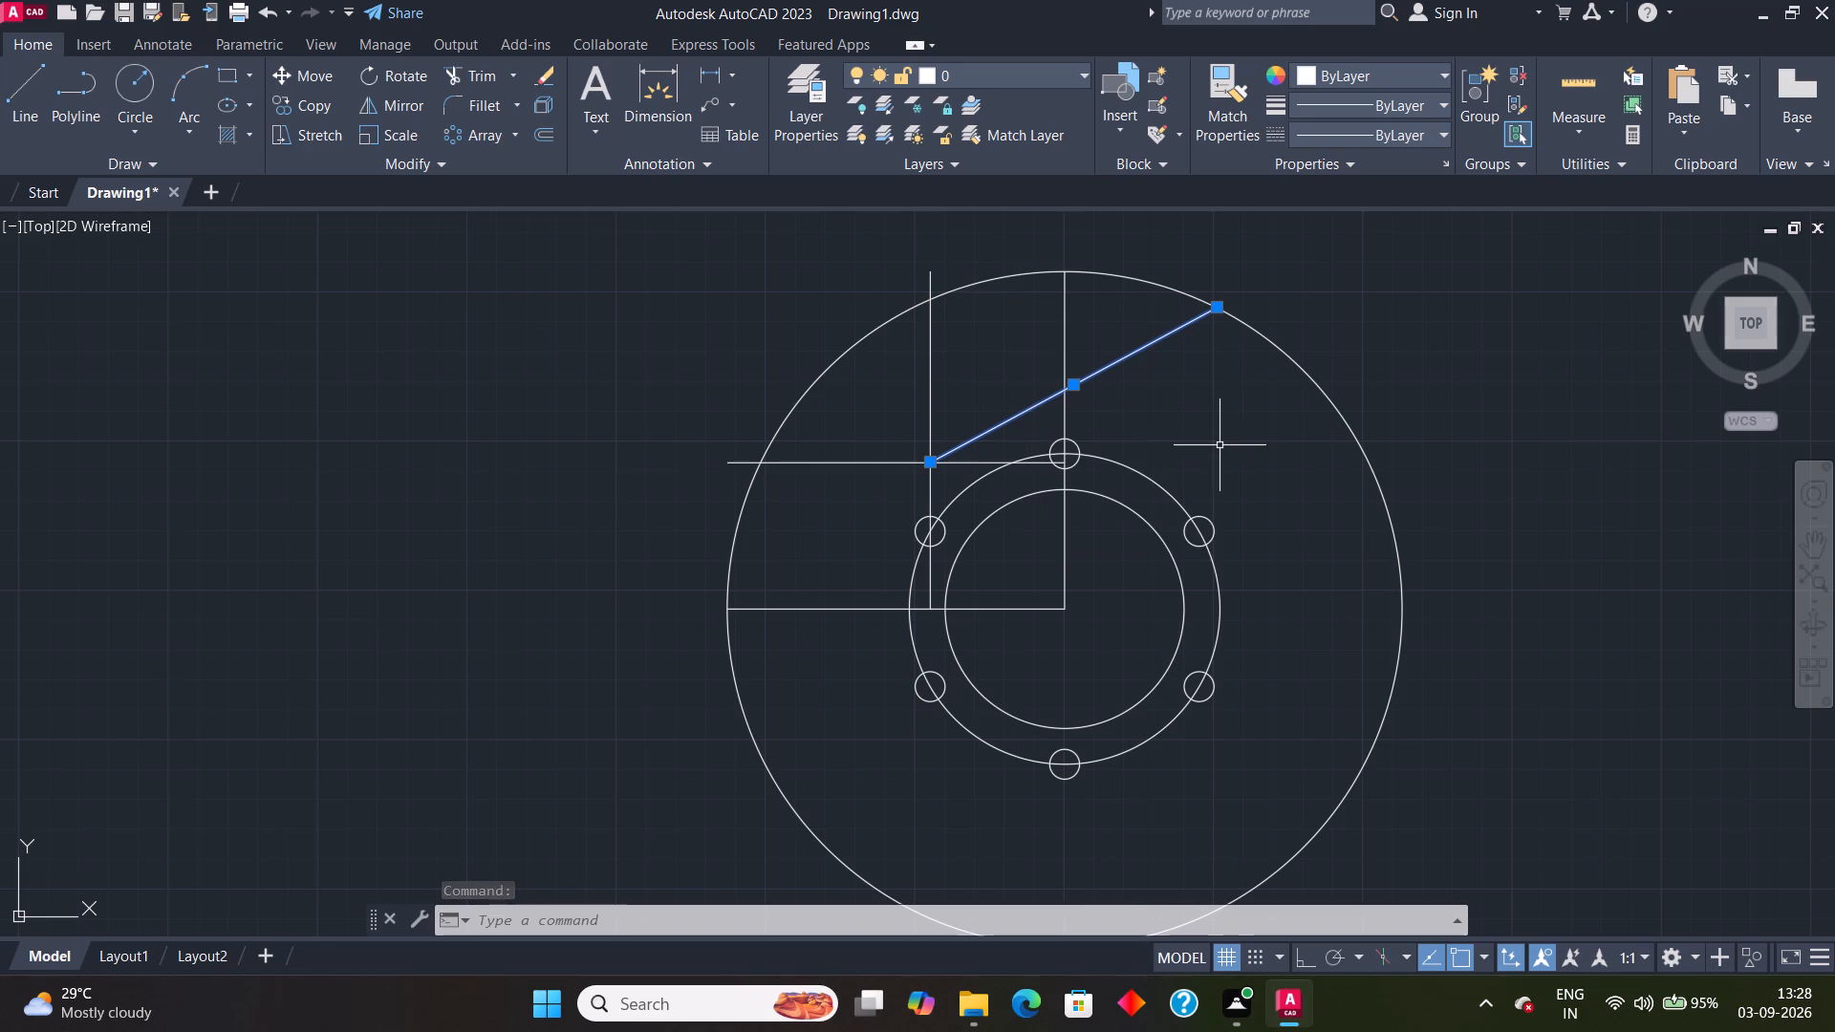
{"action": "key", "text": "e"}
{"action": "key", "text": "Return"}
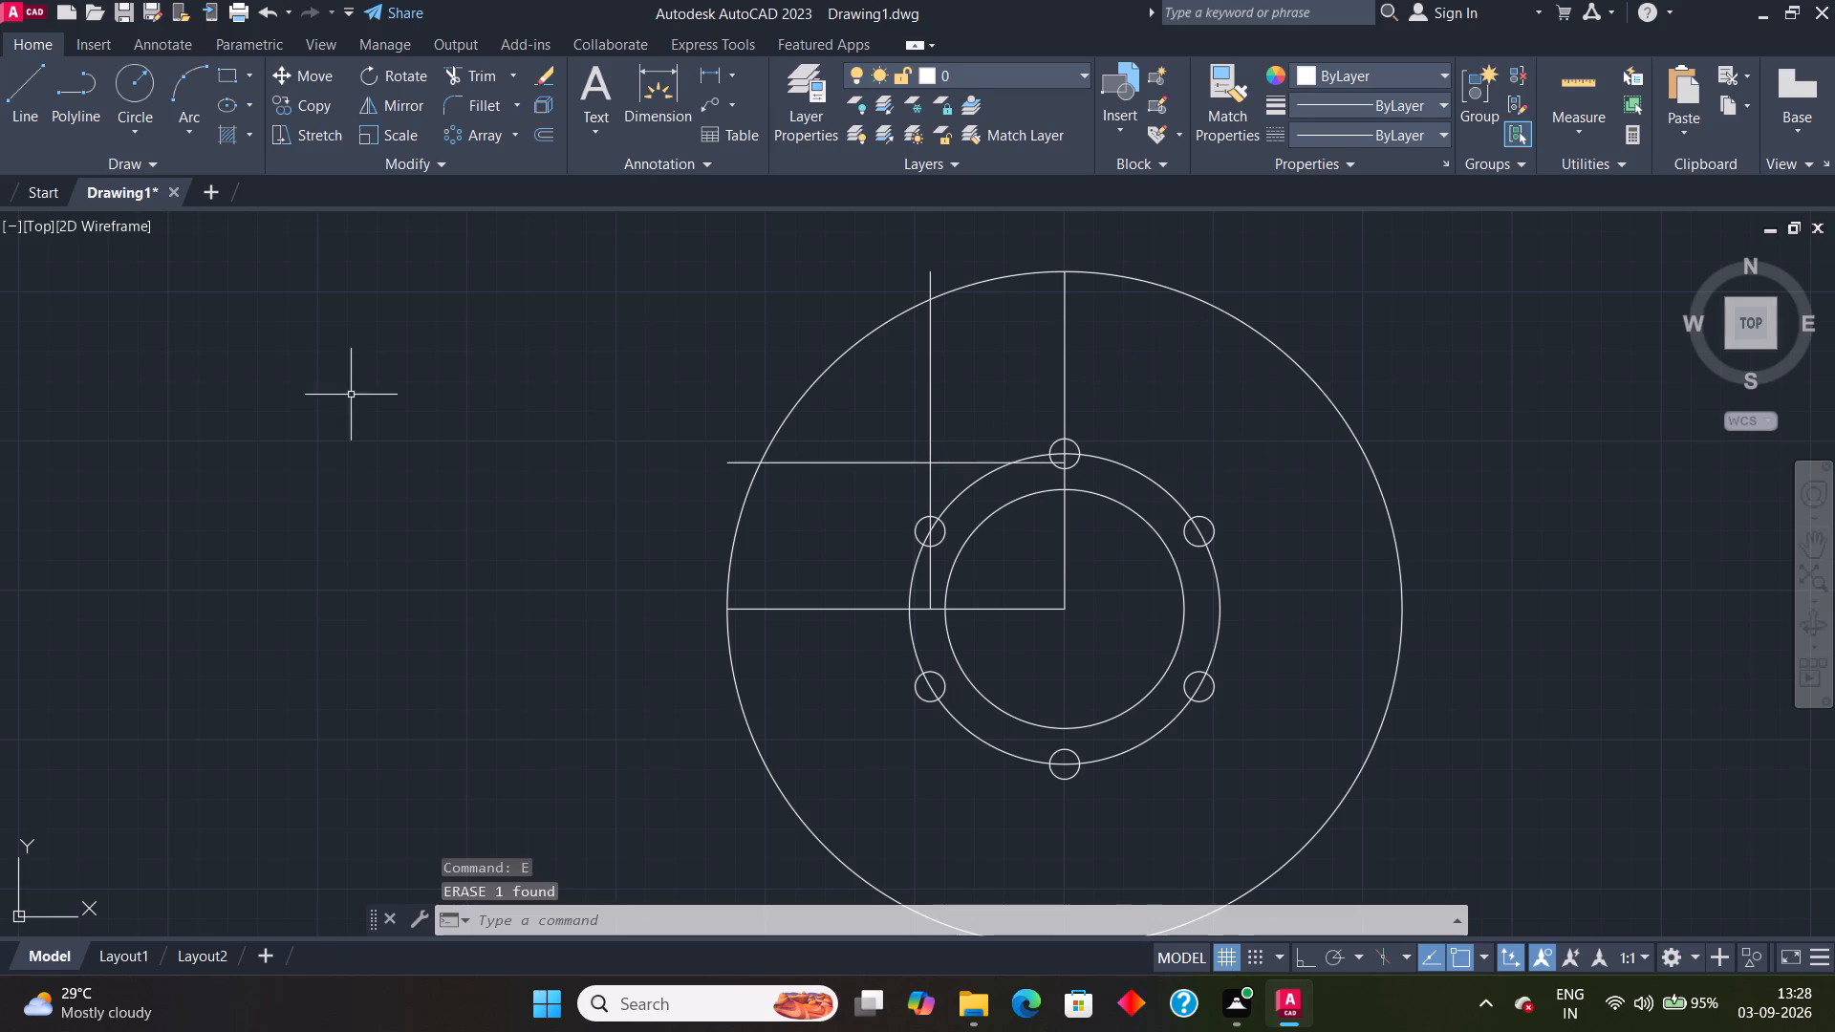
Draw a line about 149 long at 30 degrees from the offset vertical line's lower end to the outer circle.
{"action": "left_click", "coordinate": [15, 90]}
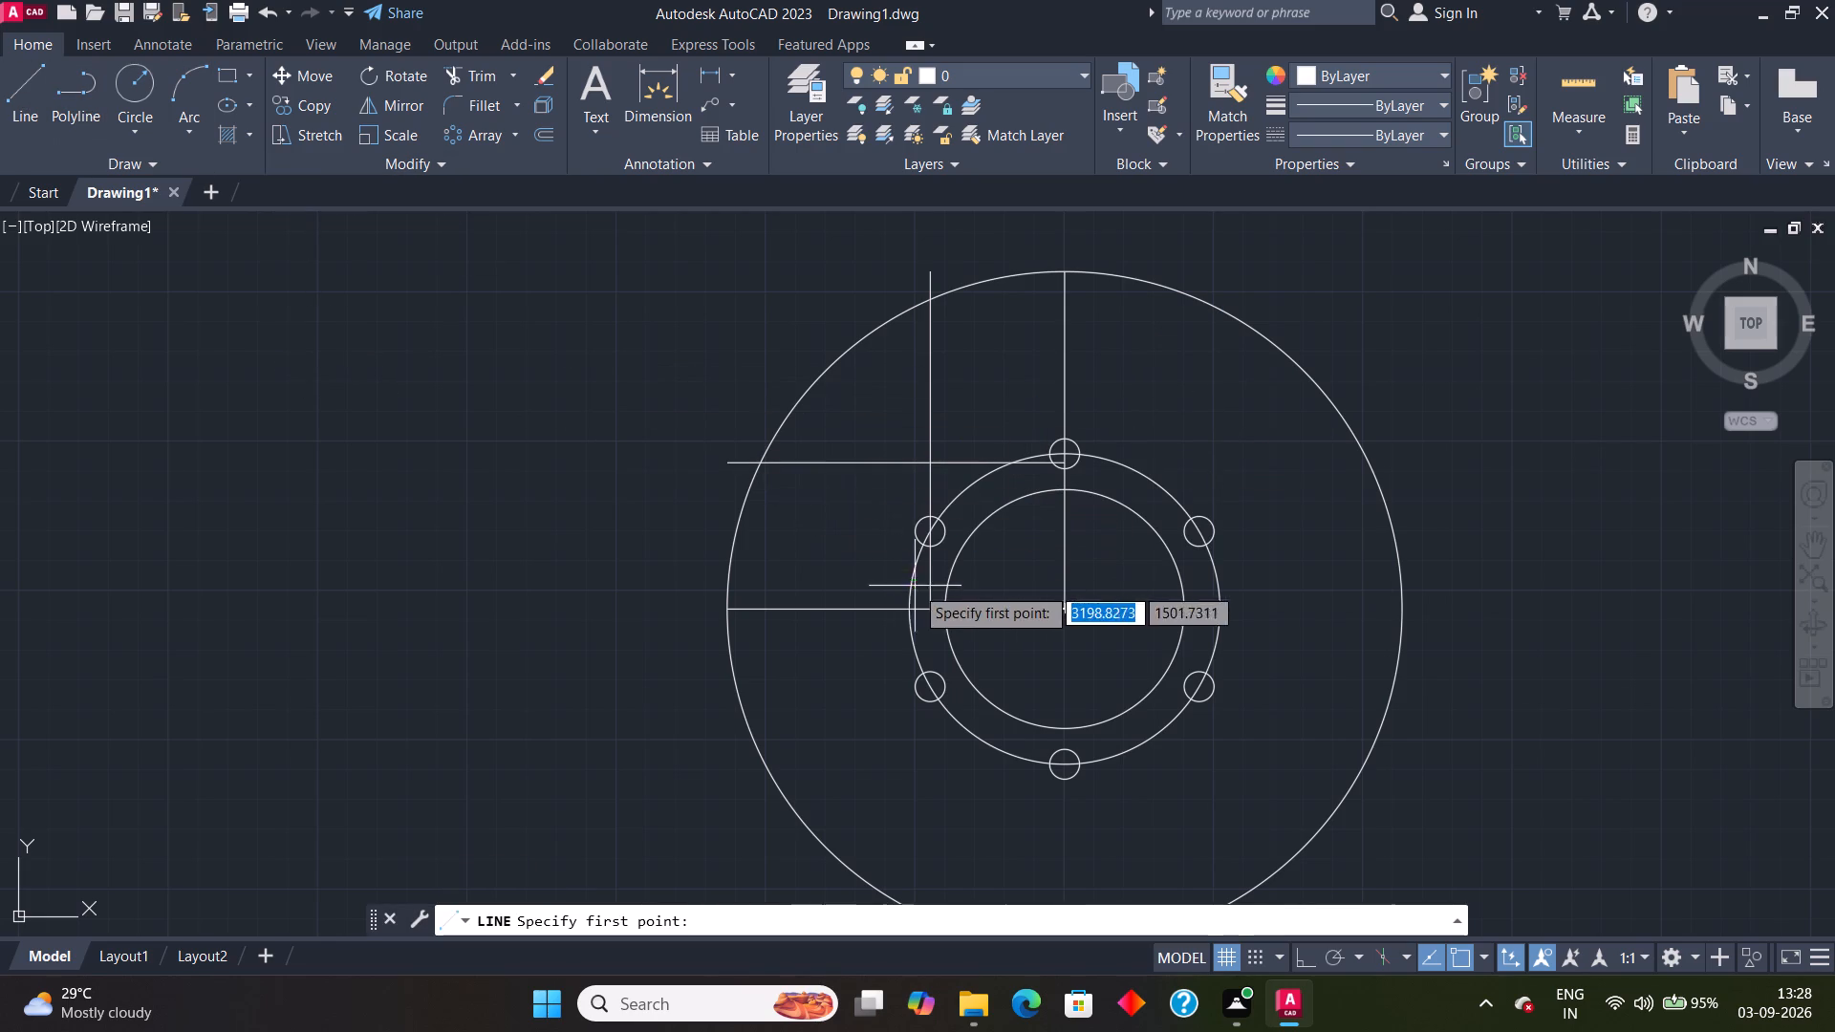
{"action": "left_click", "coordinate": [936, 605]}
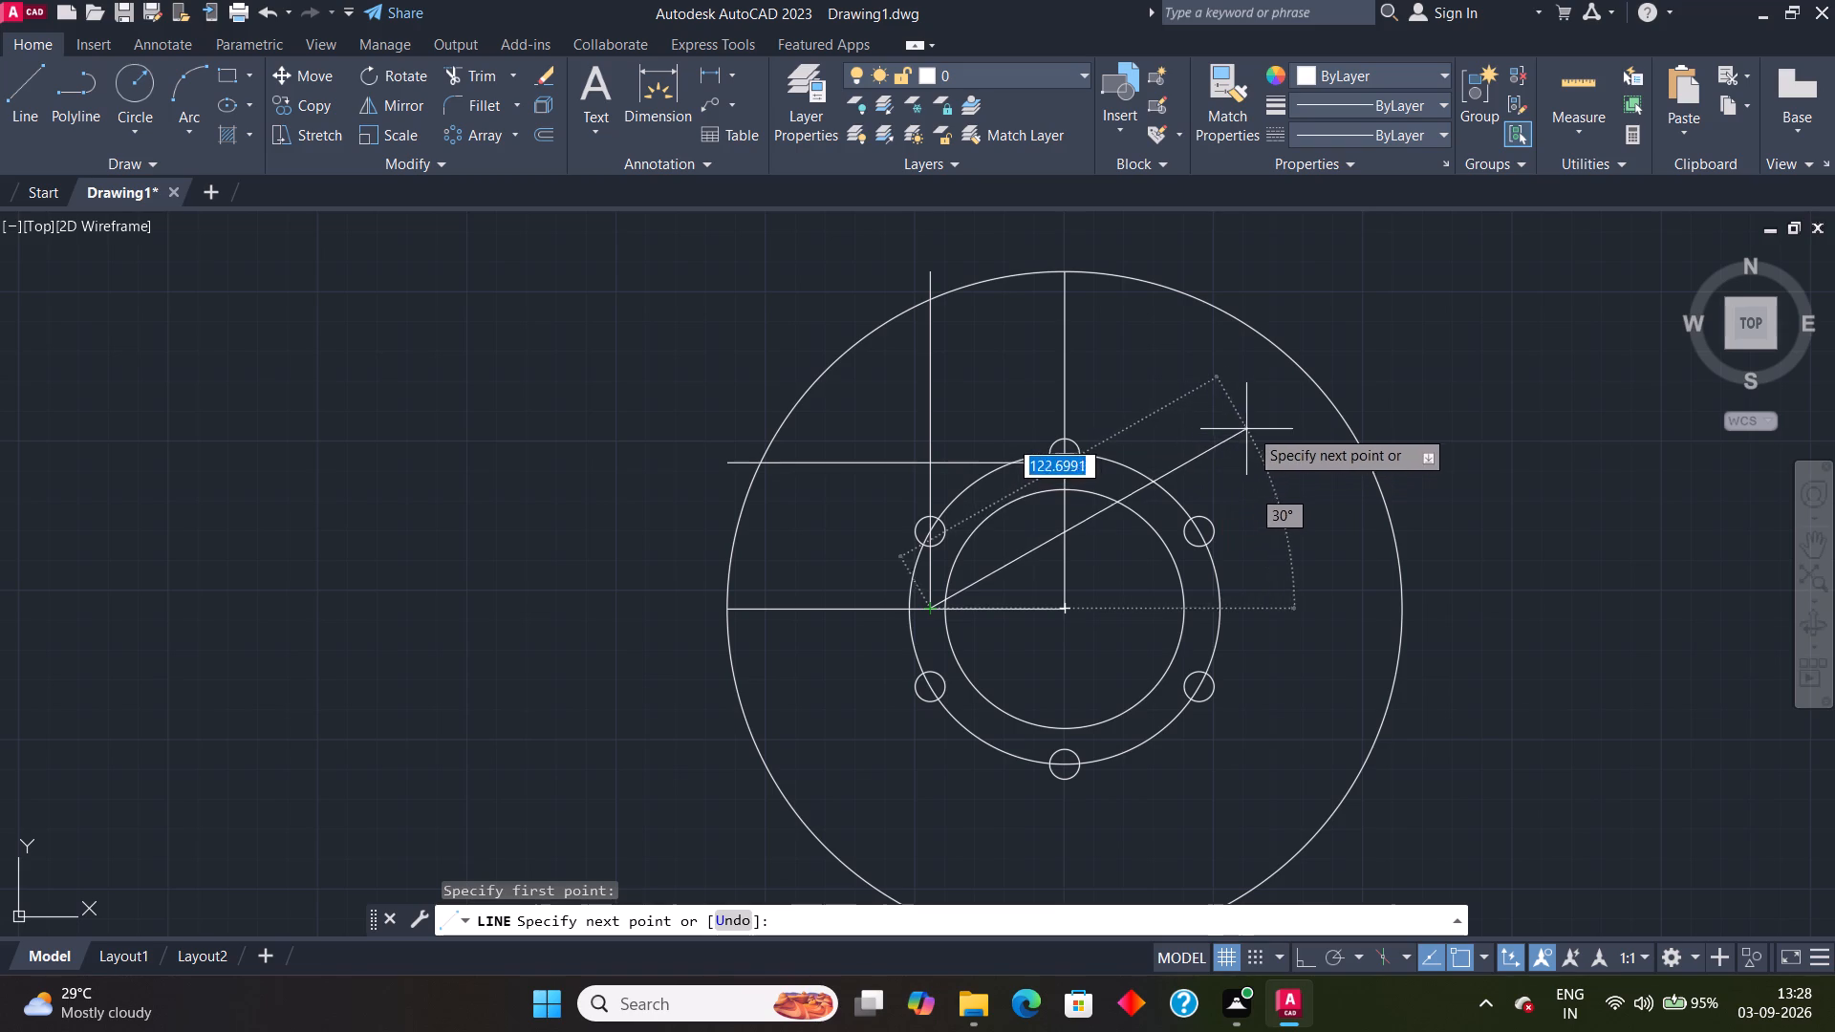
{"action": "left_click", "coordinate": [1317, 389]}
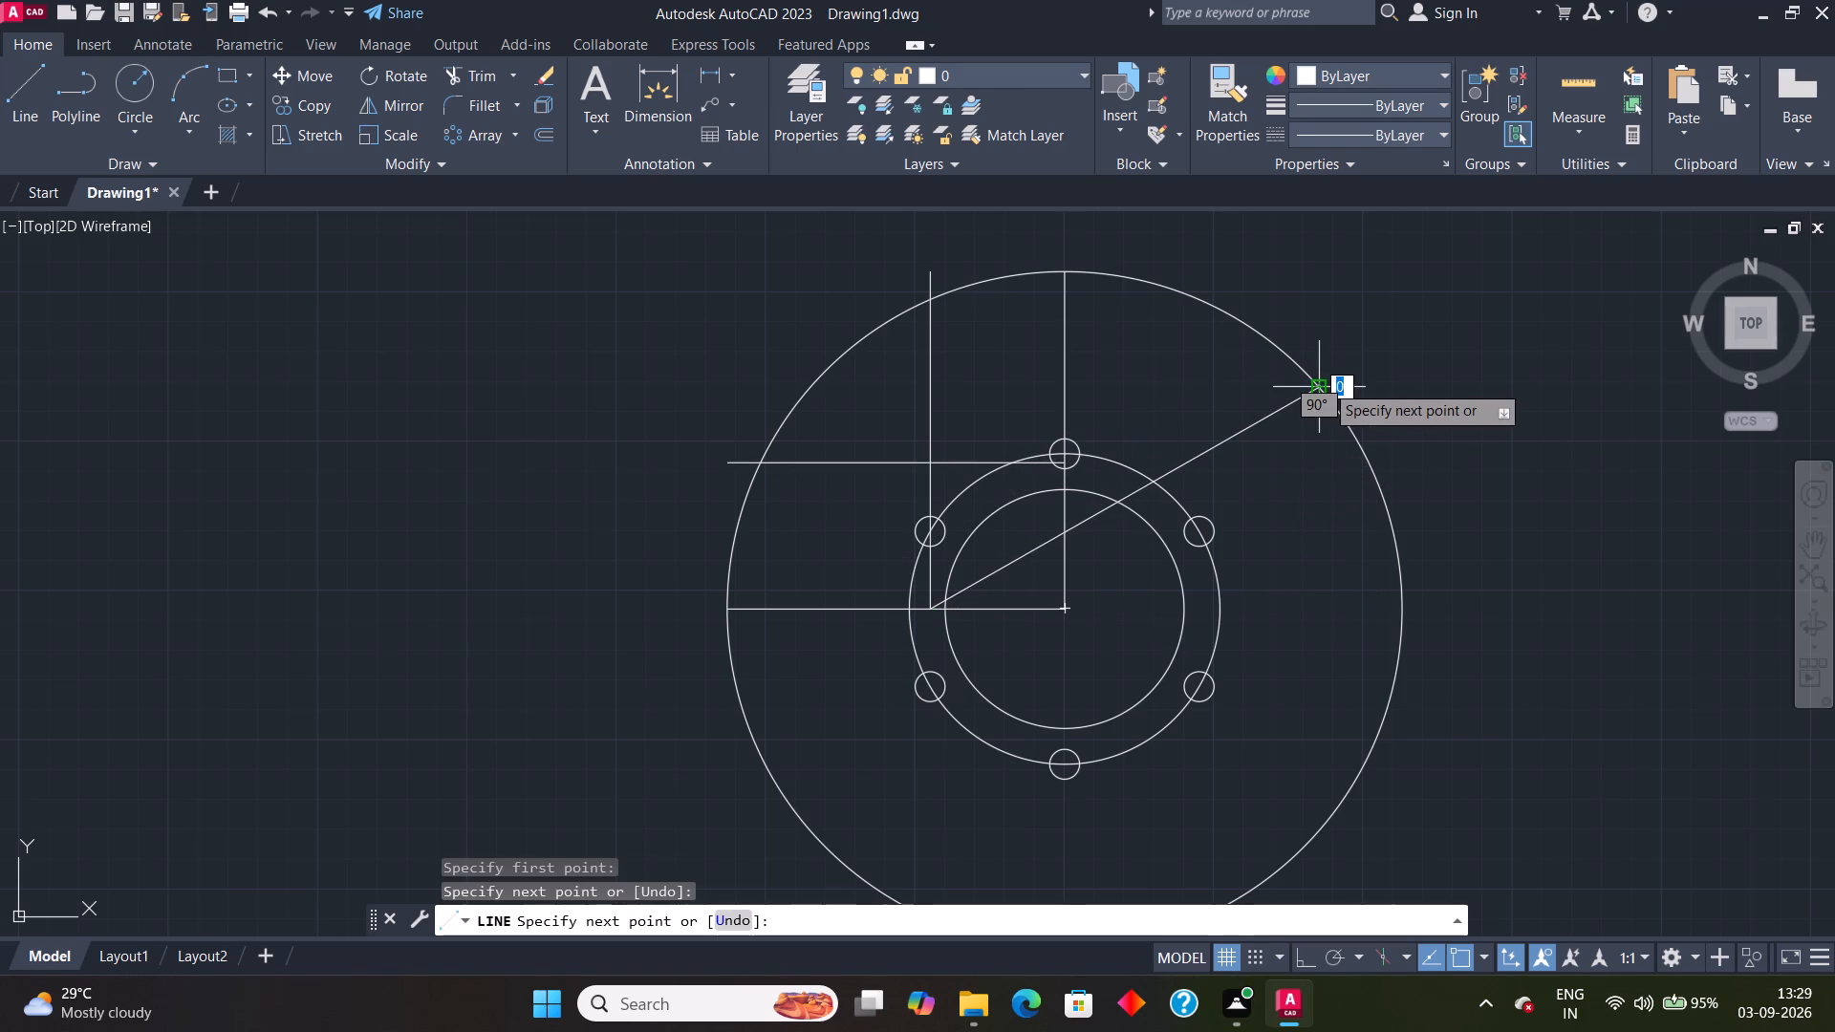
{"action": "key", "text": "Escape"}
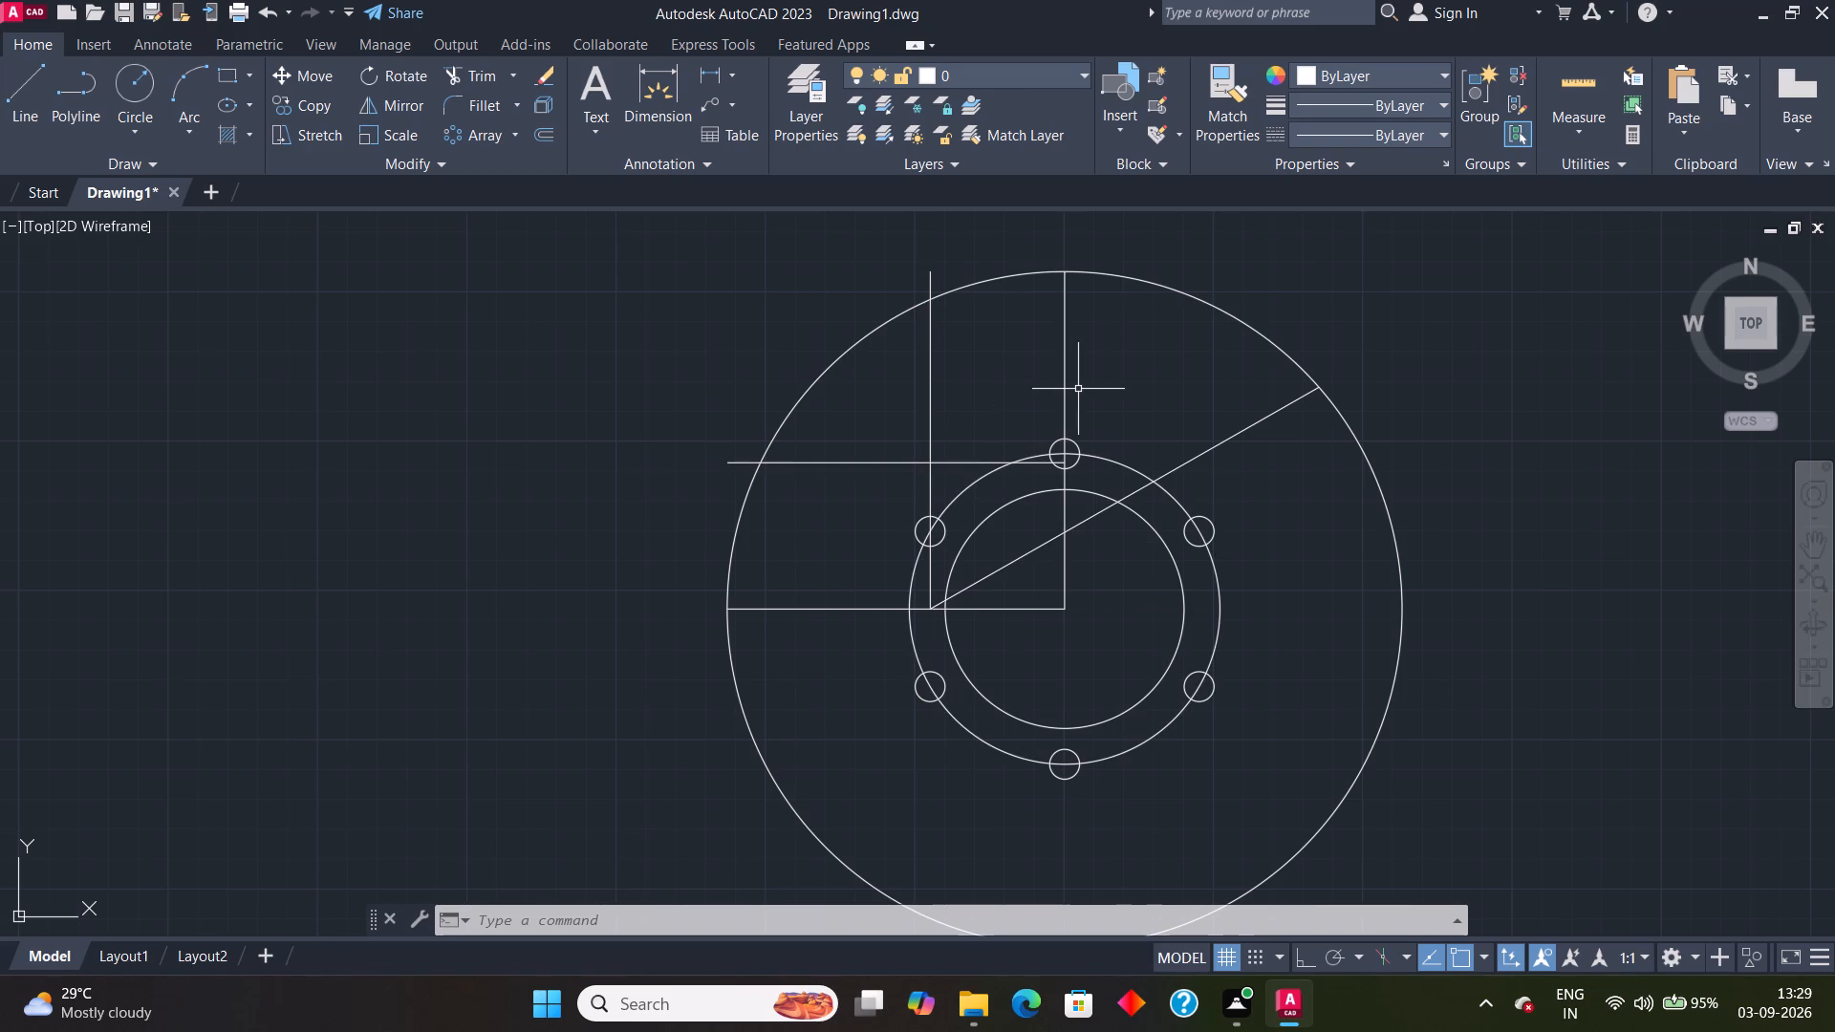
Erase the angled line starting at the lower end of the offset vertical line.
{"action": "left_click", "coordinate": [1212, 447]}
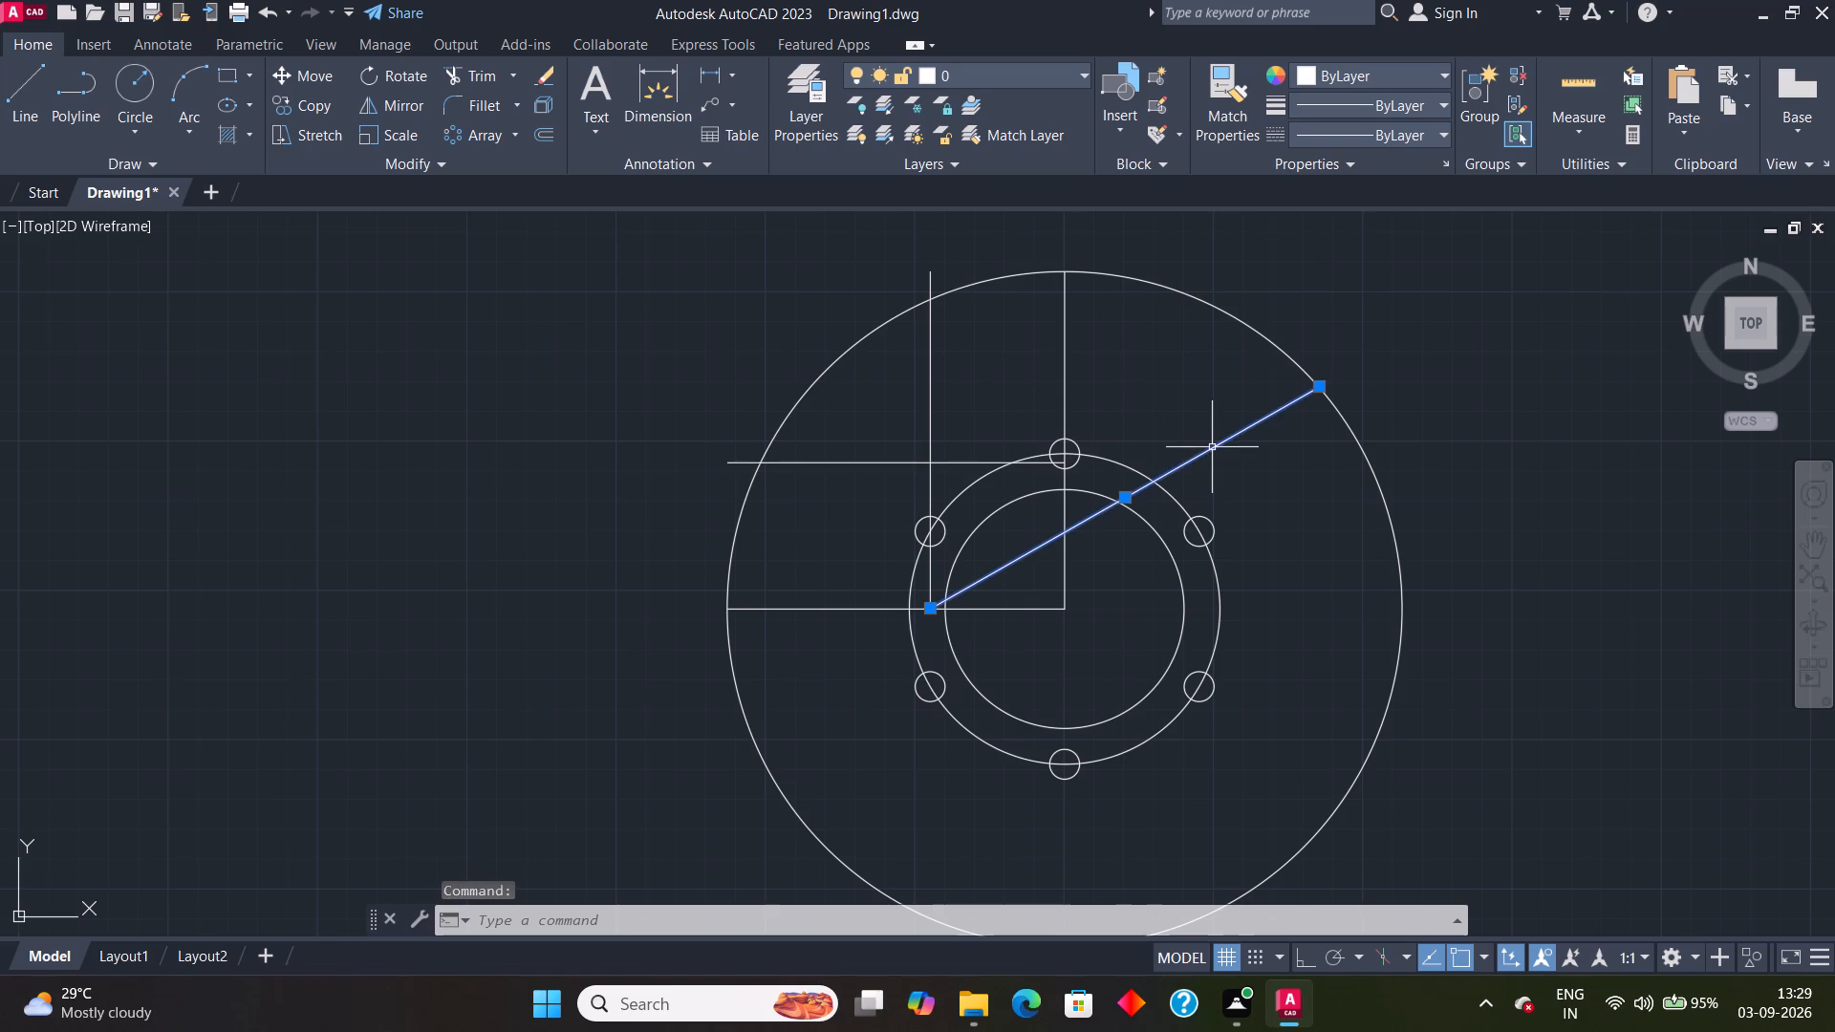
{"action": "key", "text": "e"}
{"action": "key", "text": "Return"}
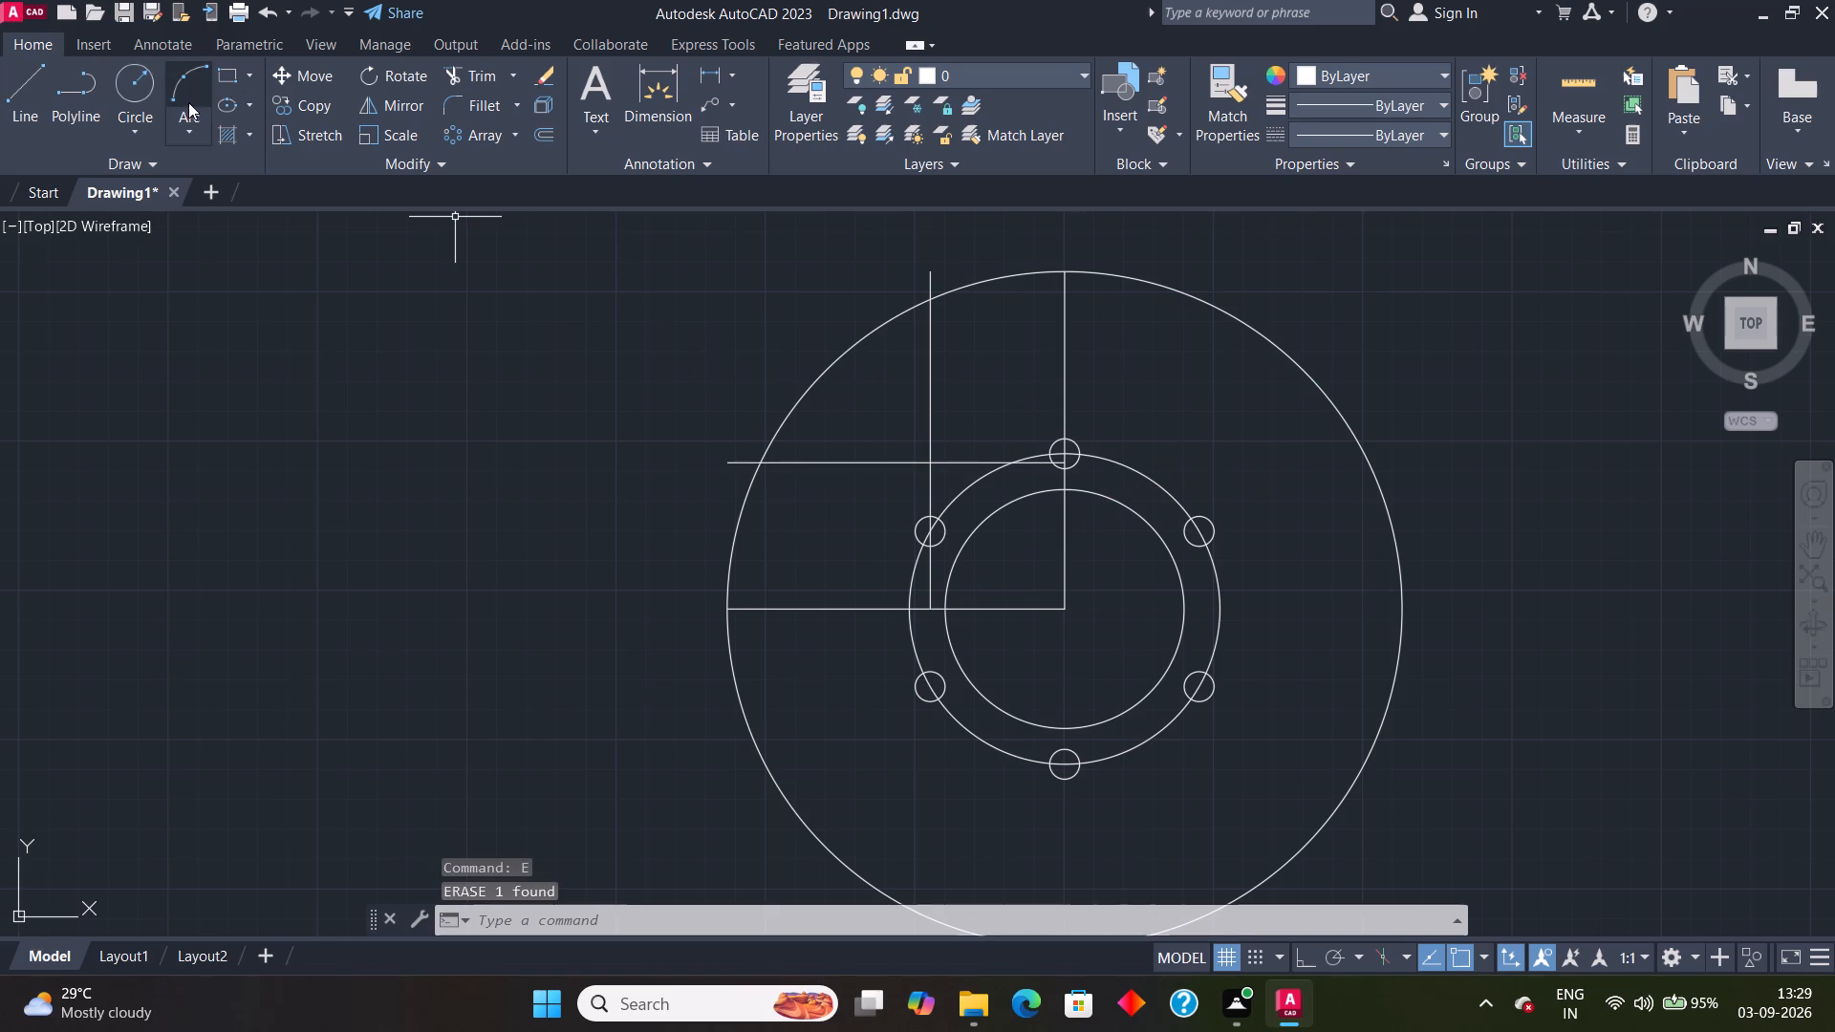
Draw a line about 106 long at about 31 degrees from the offset lines' intersection up to the outer circle.
{"action": "left_click", "coordinate": [30, 76]}
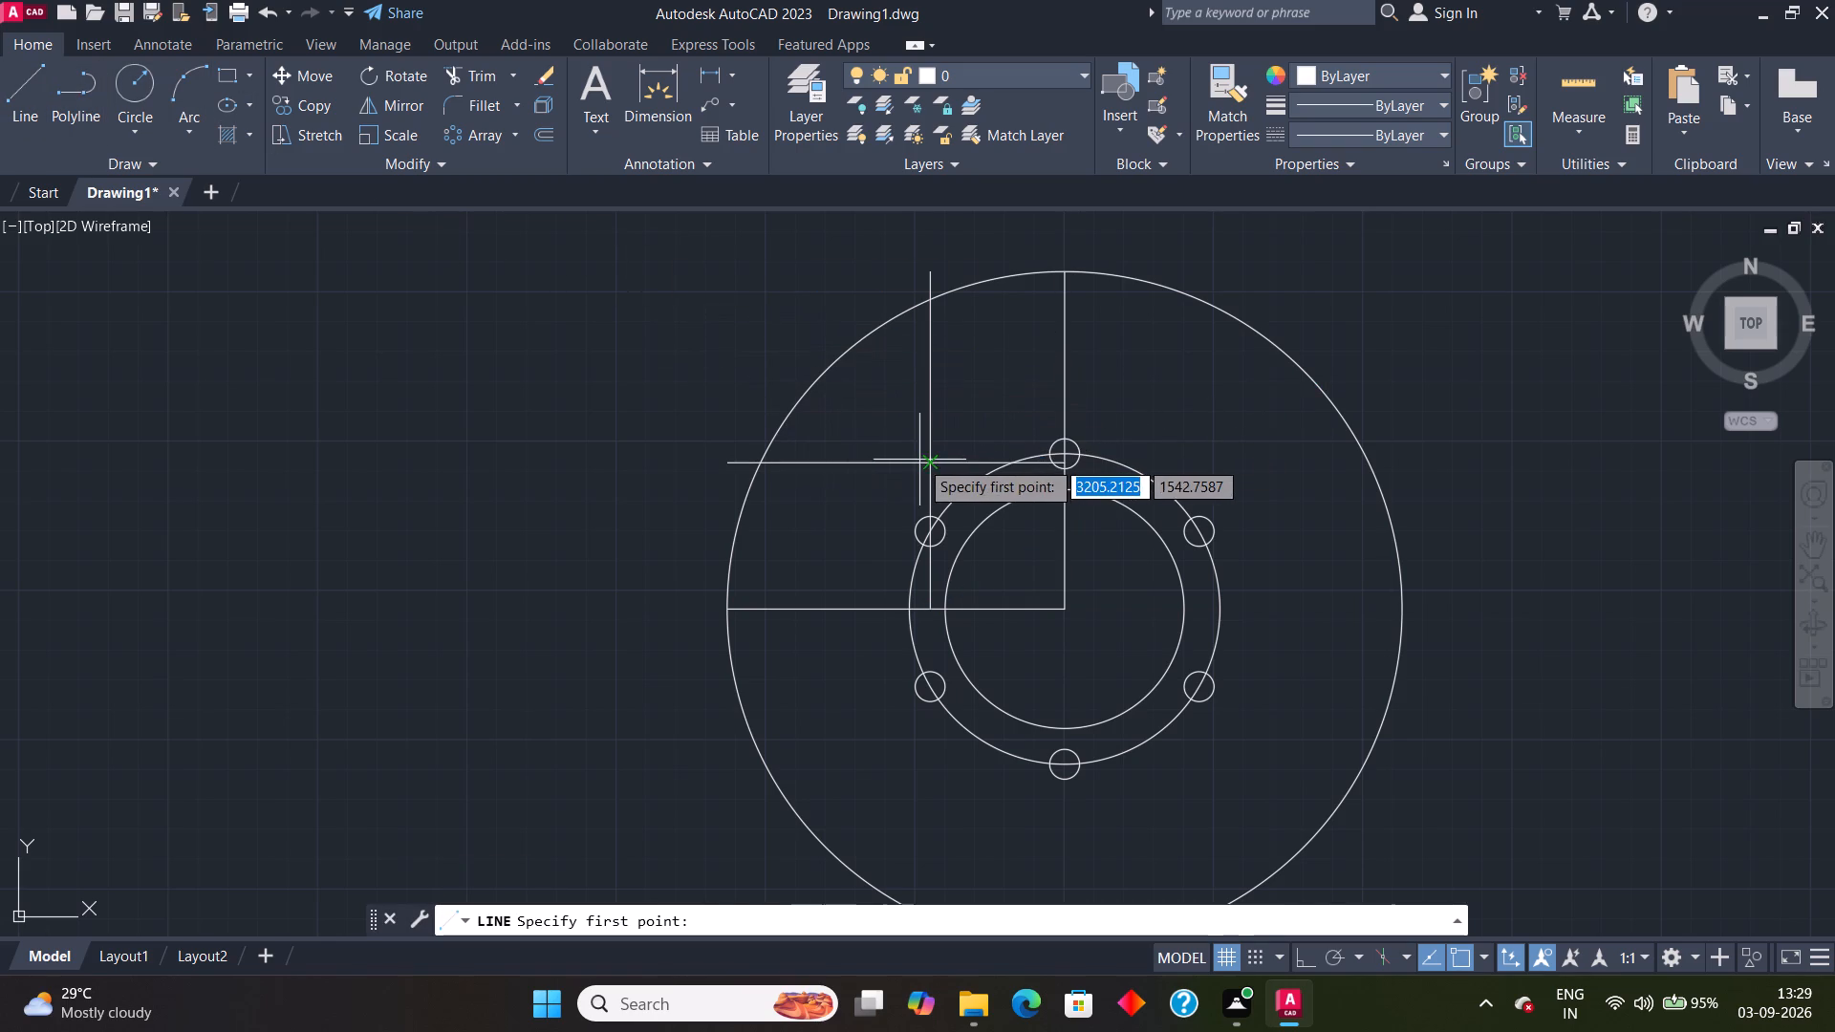
{"action": "left_click", "coordinate": [924, 460]}
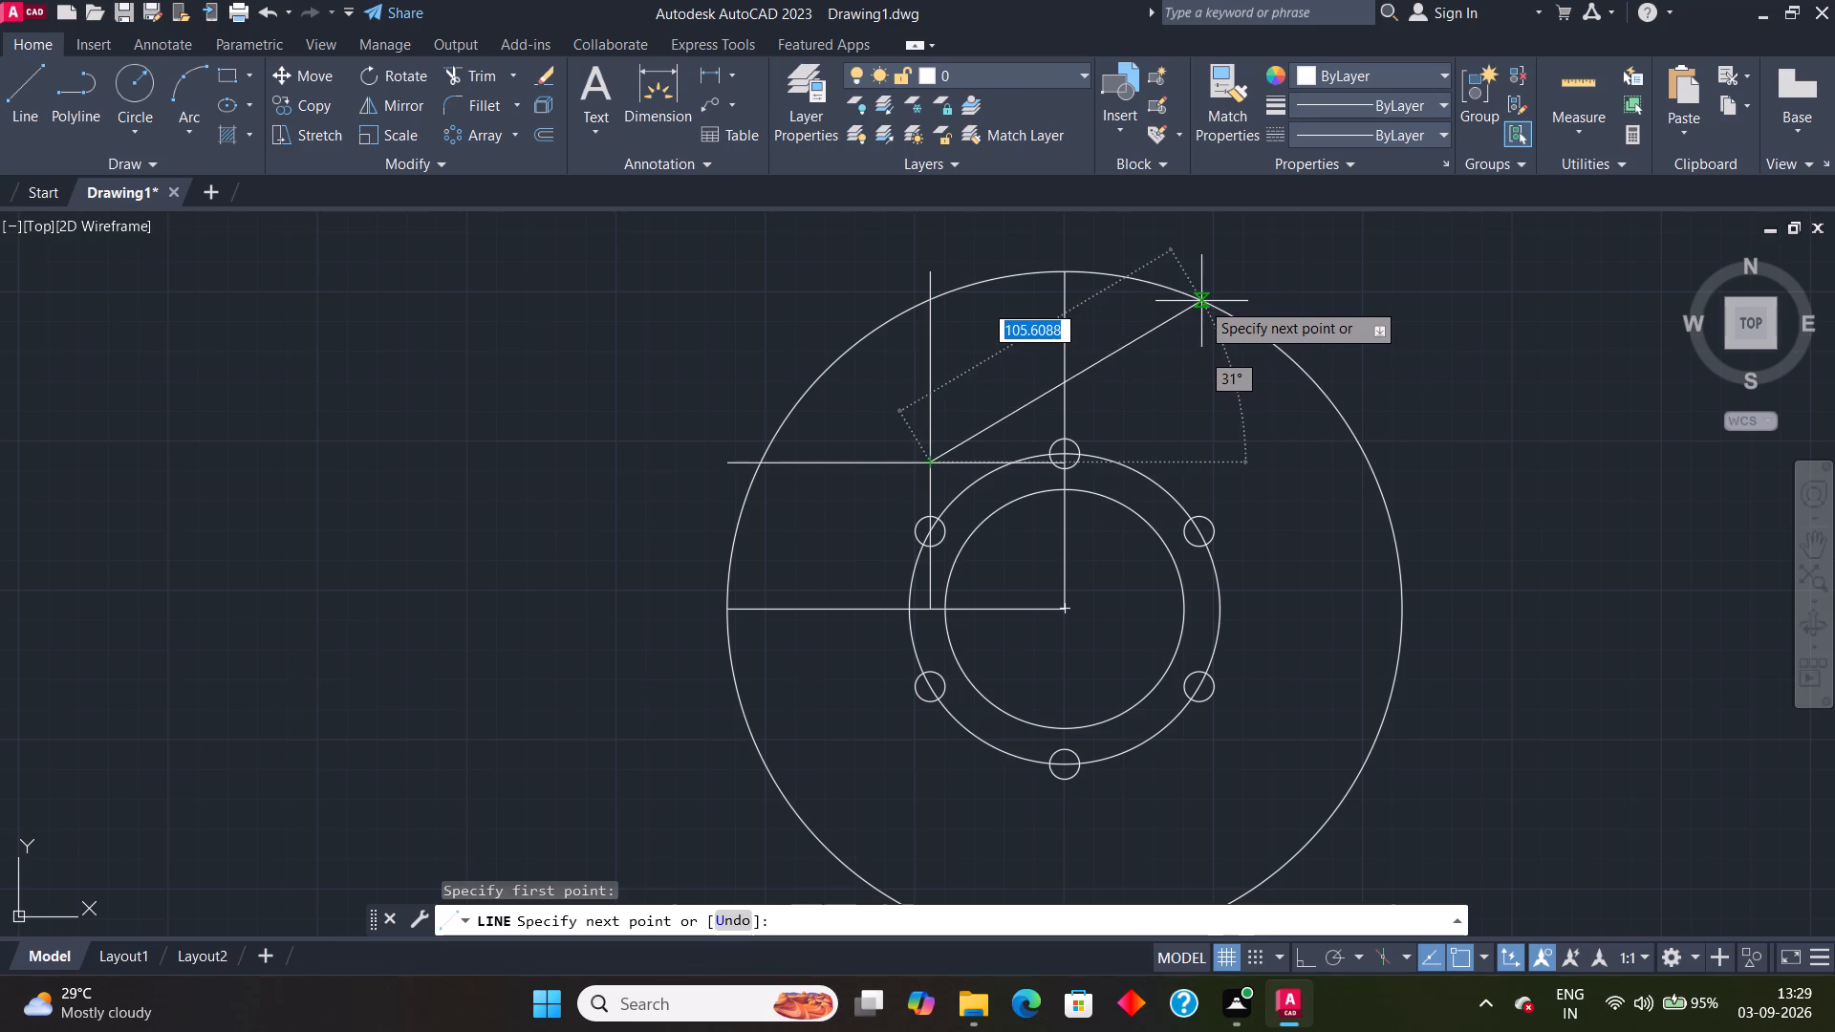
{"action": "left_click", "coordinate": [1202, 303]}
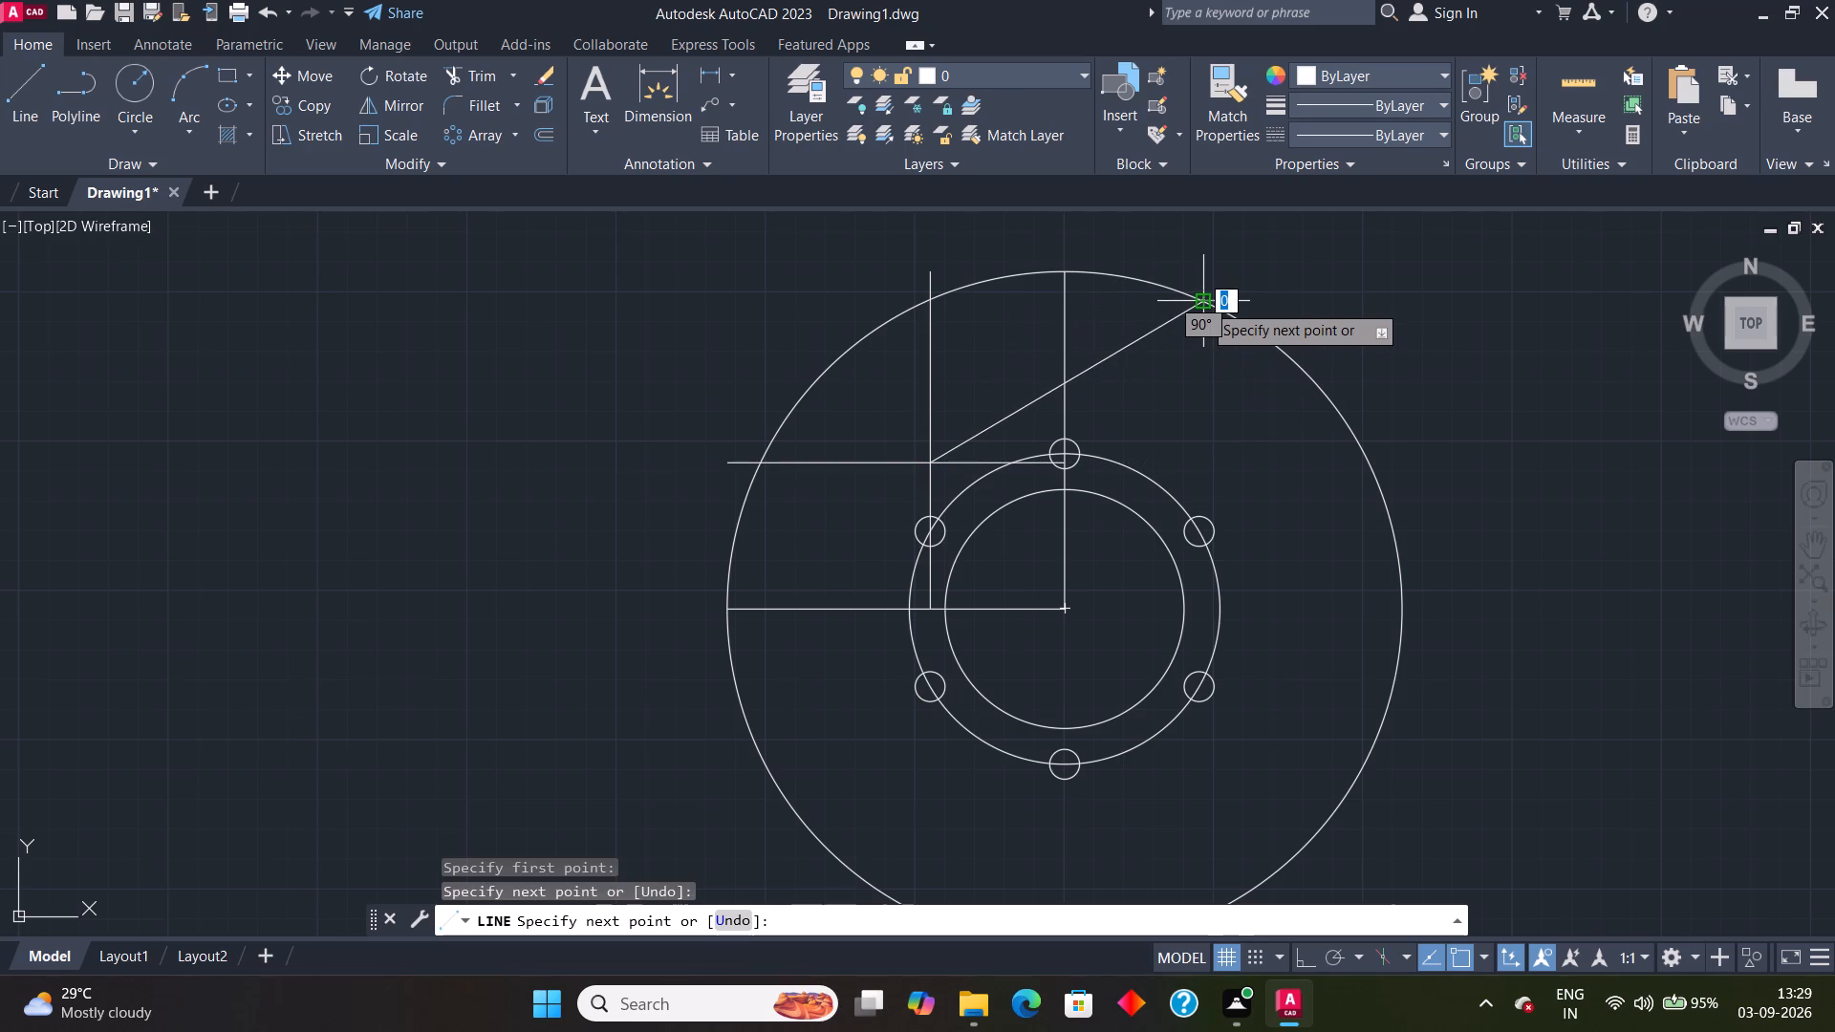
{"action": "key", "text": "Escape"}
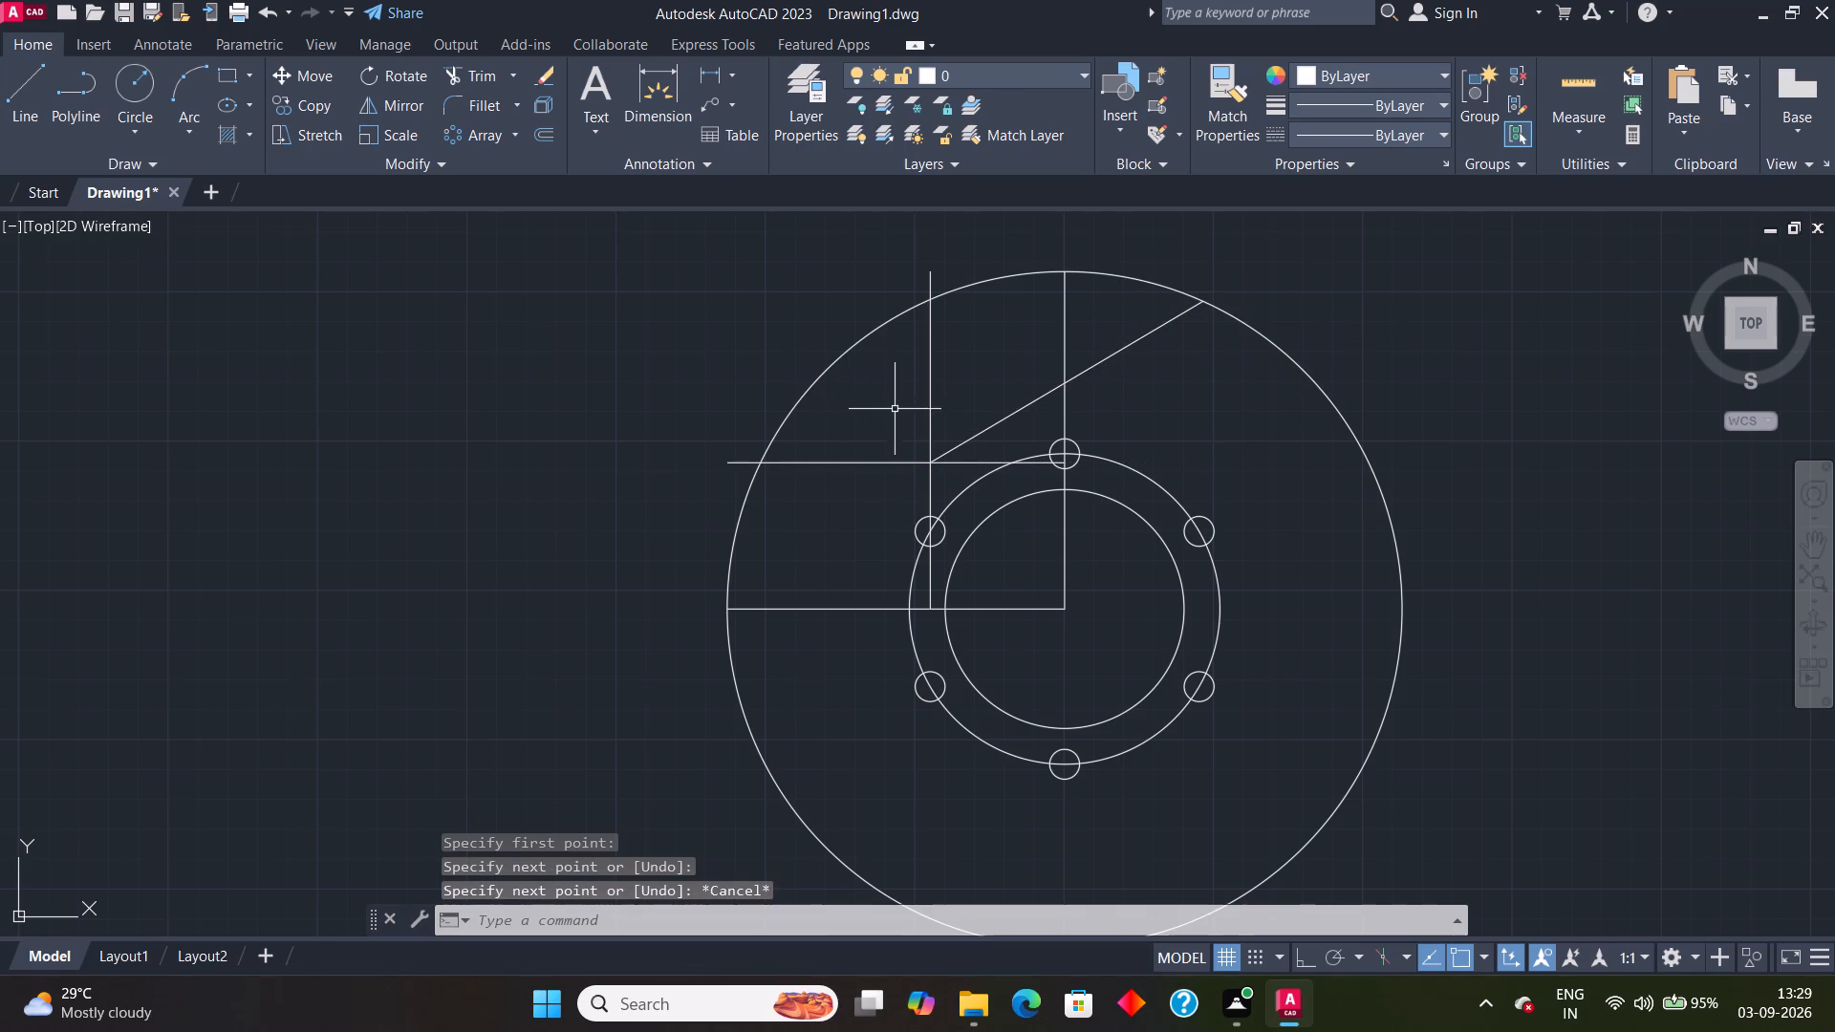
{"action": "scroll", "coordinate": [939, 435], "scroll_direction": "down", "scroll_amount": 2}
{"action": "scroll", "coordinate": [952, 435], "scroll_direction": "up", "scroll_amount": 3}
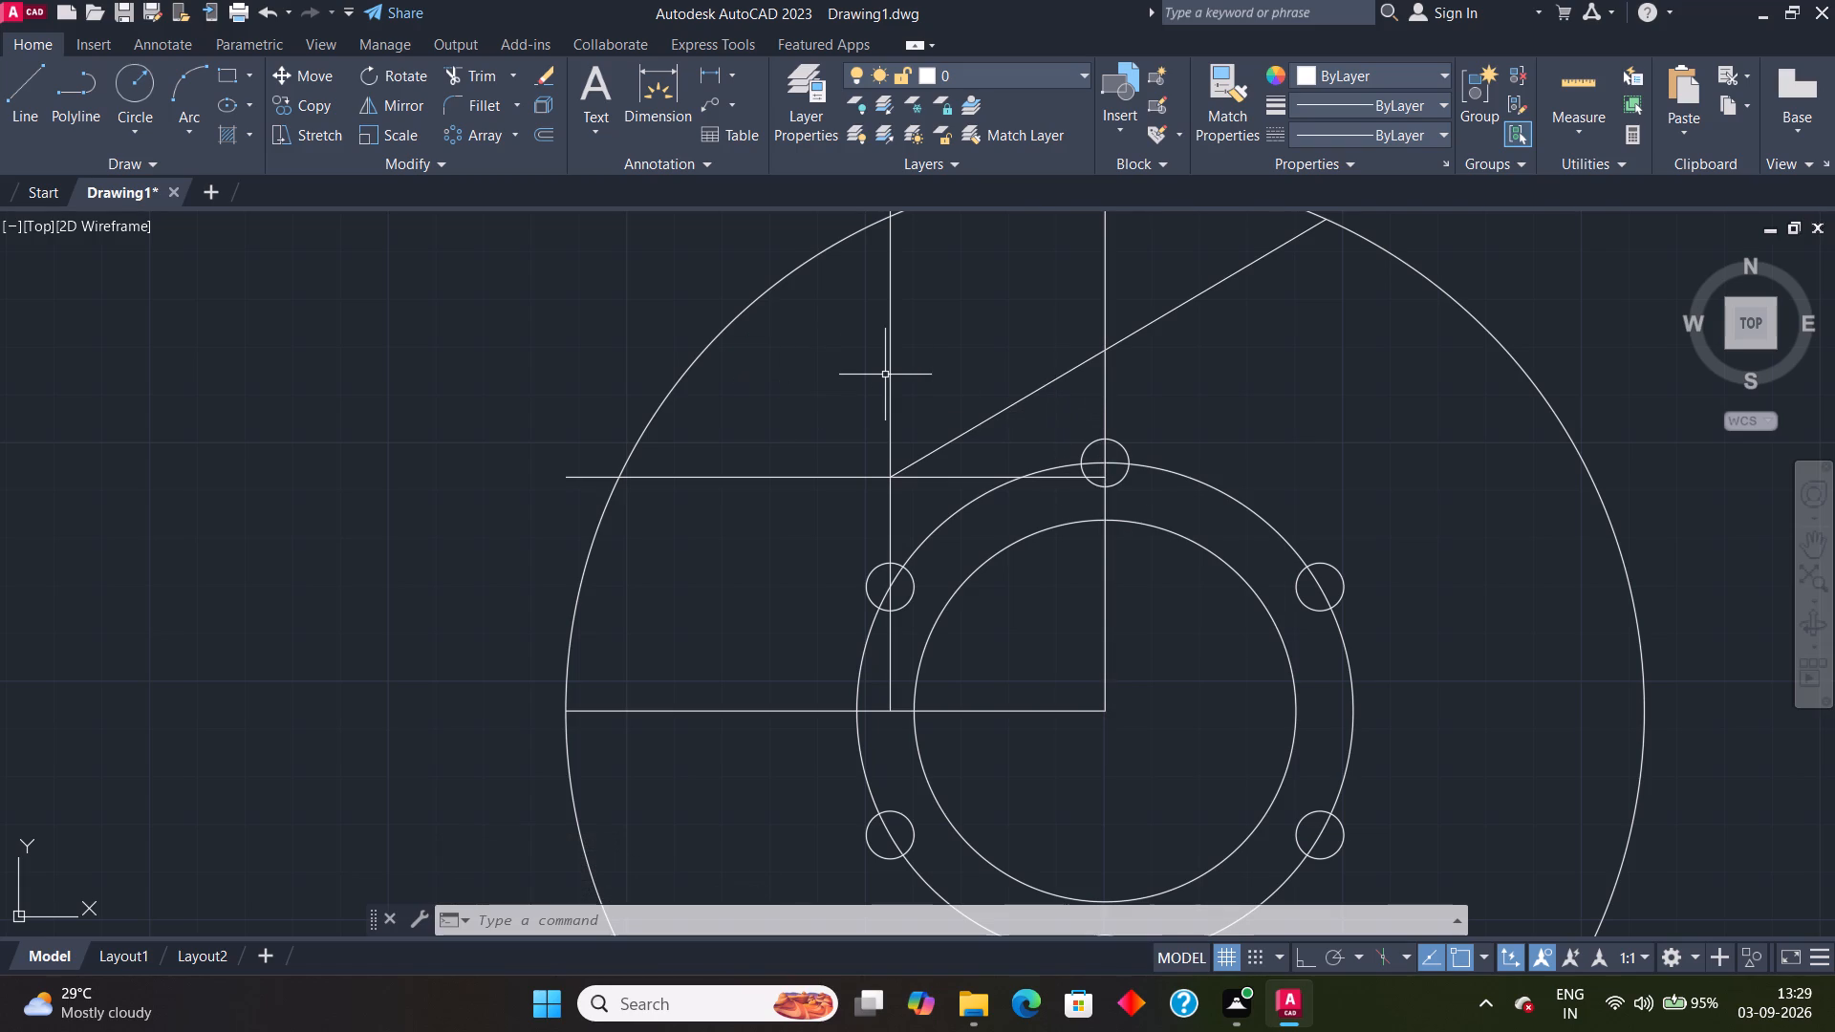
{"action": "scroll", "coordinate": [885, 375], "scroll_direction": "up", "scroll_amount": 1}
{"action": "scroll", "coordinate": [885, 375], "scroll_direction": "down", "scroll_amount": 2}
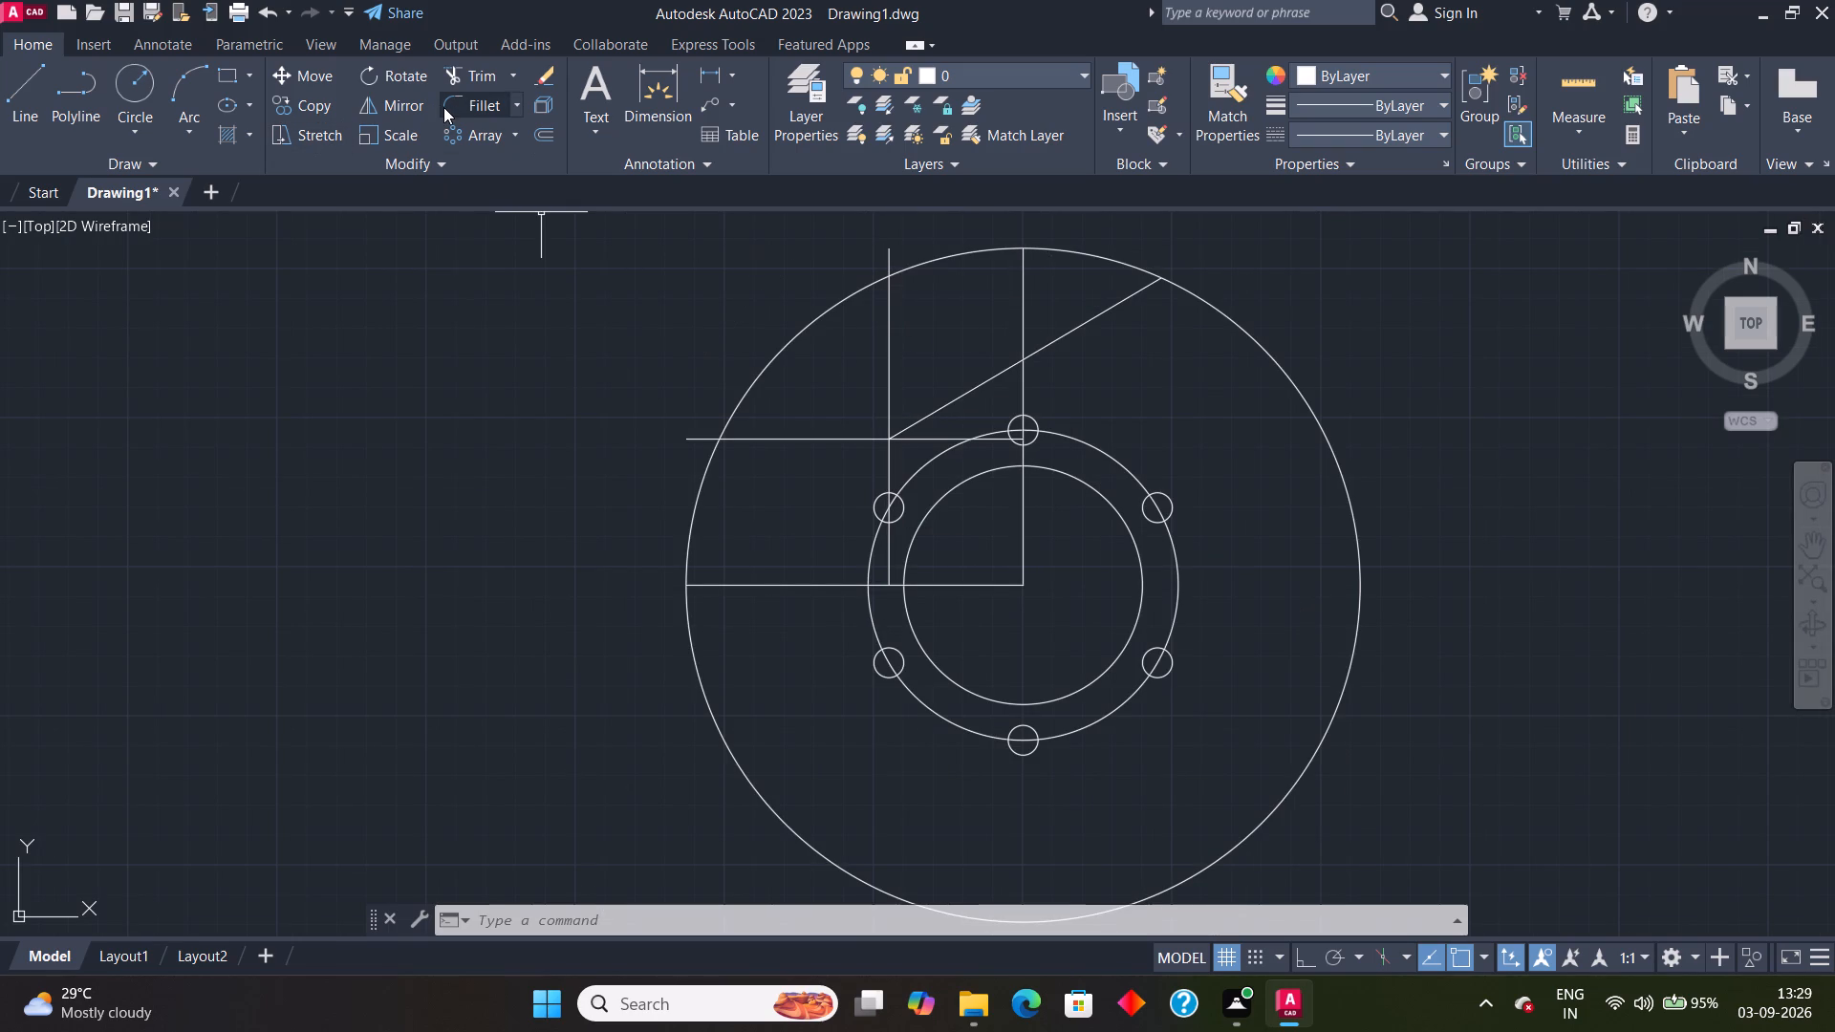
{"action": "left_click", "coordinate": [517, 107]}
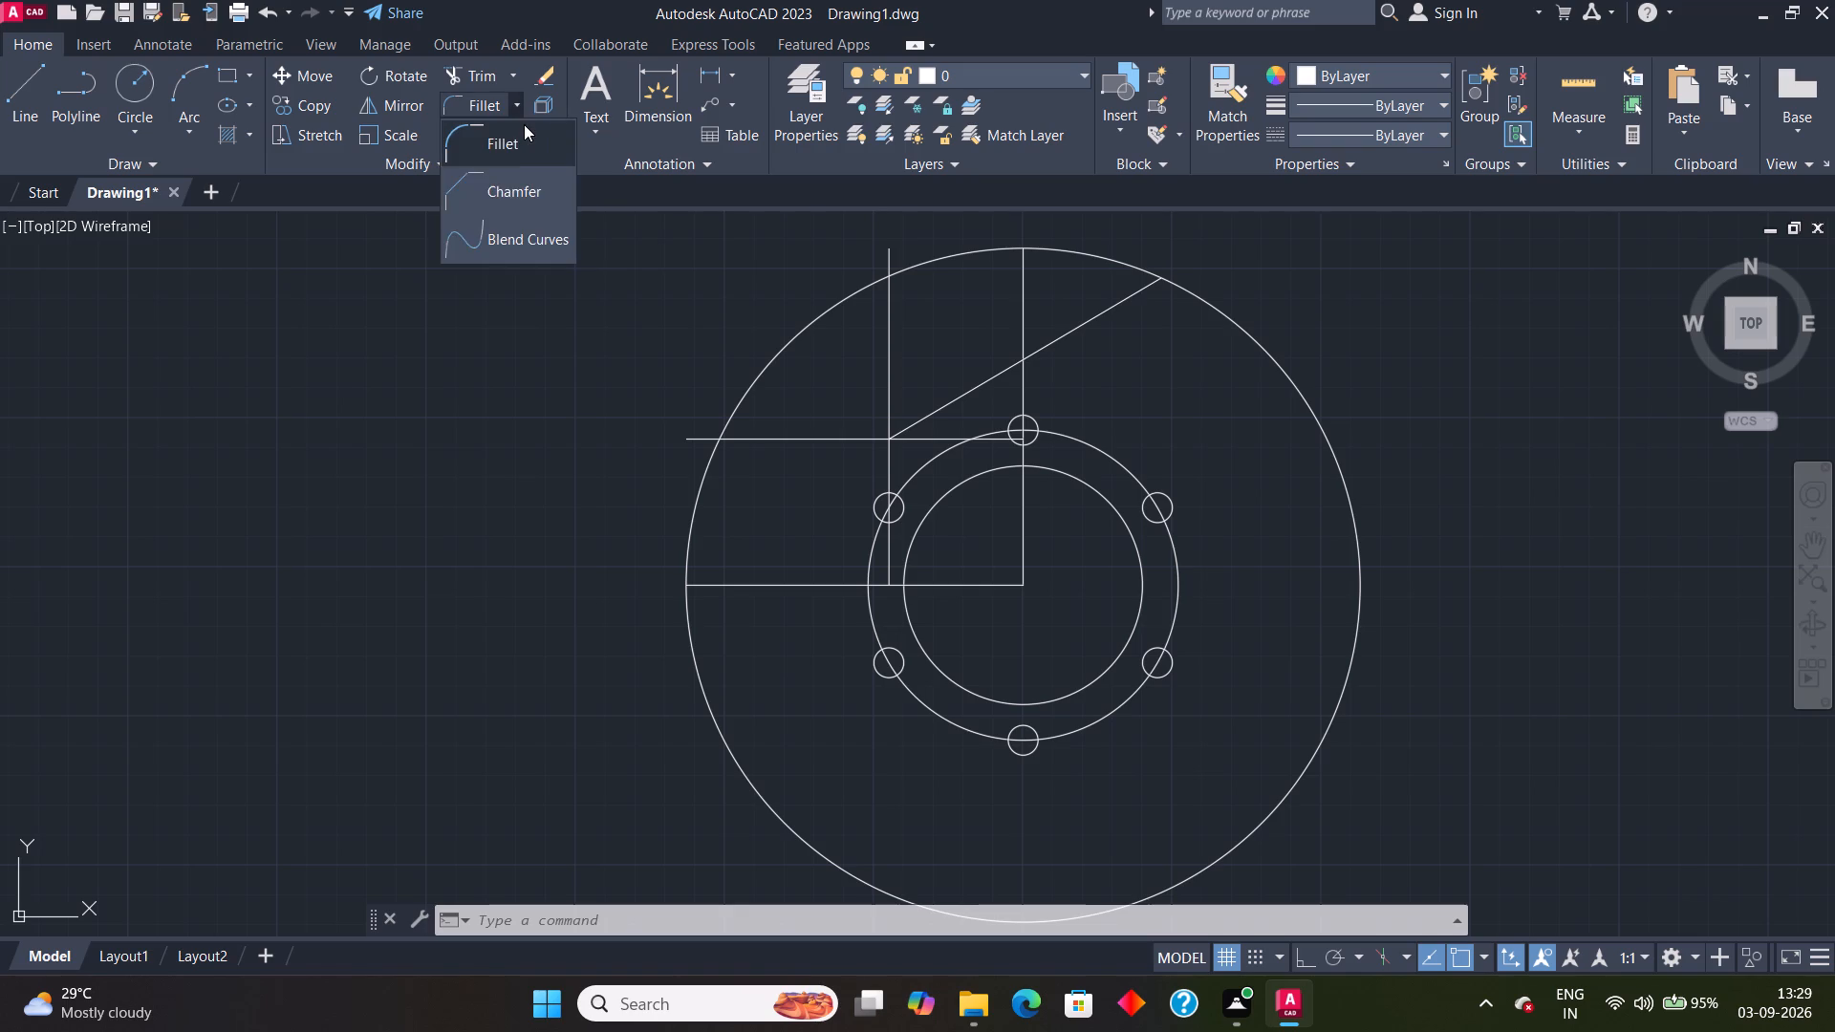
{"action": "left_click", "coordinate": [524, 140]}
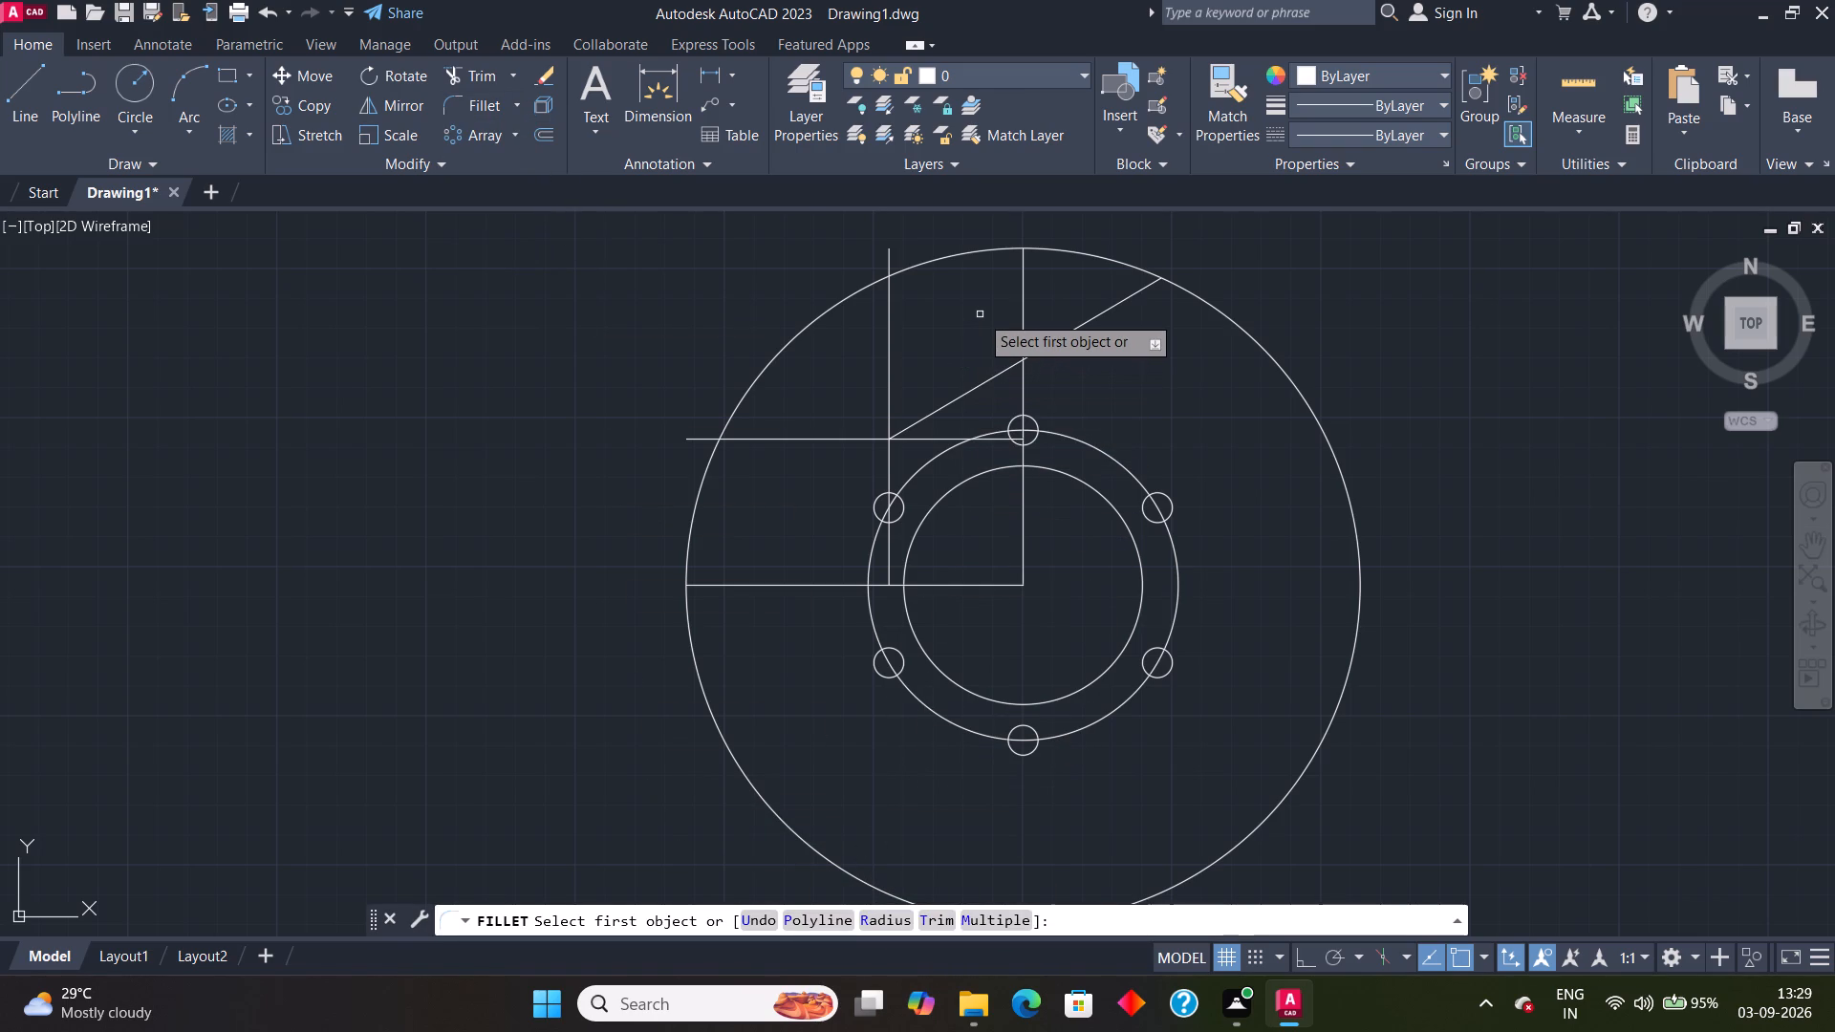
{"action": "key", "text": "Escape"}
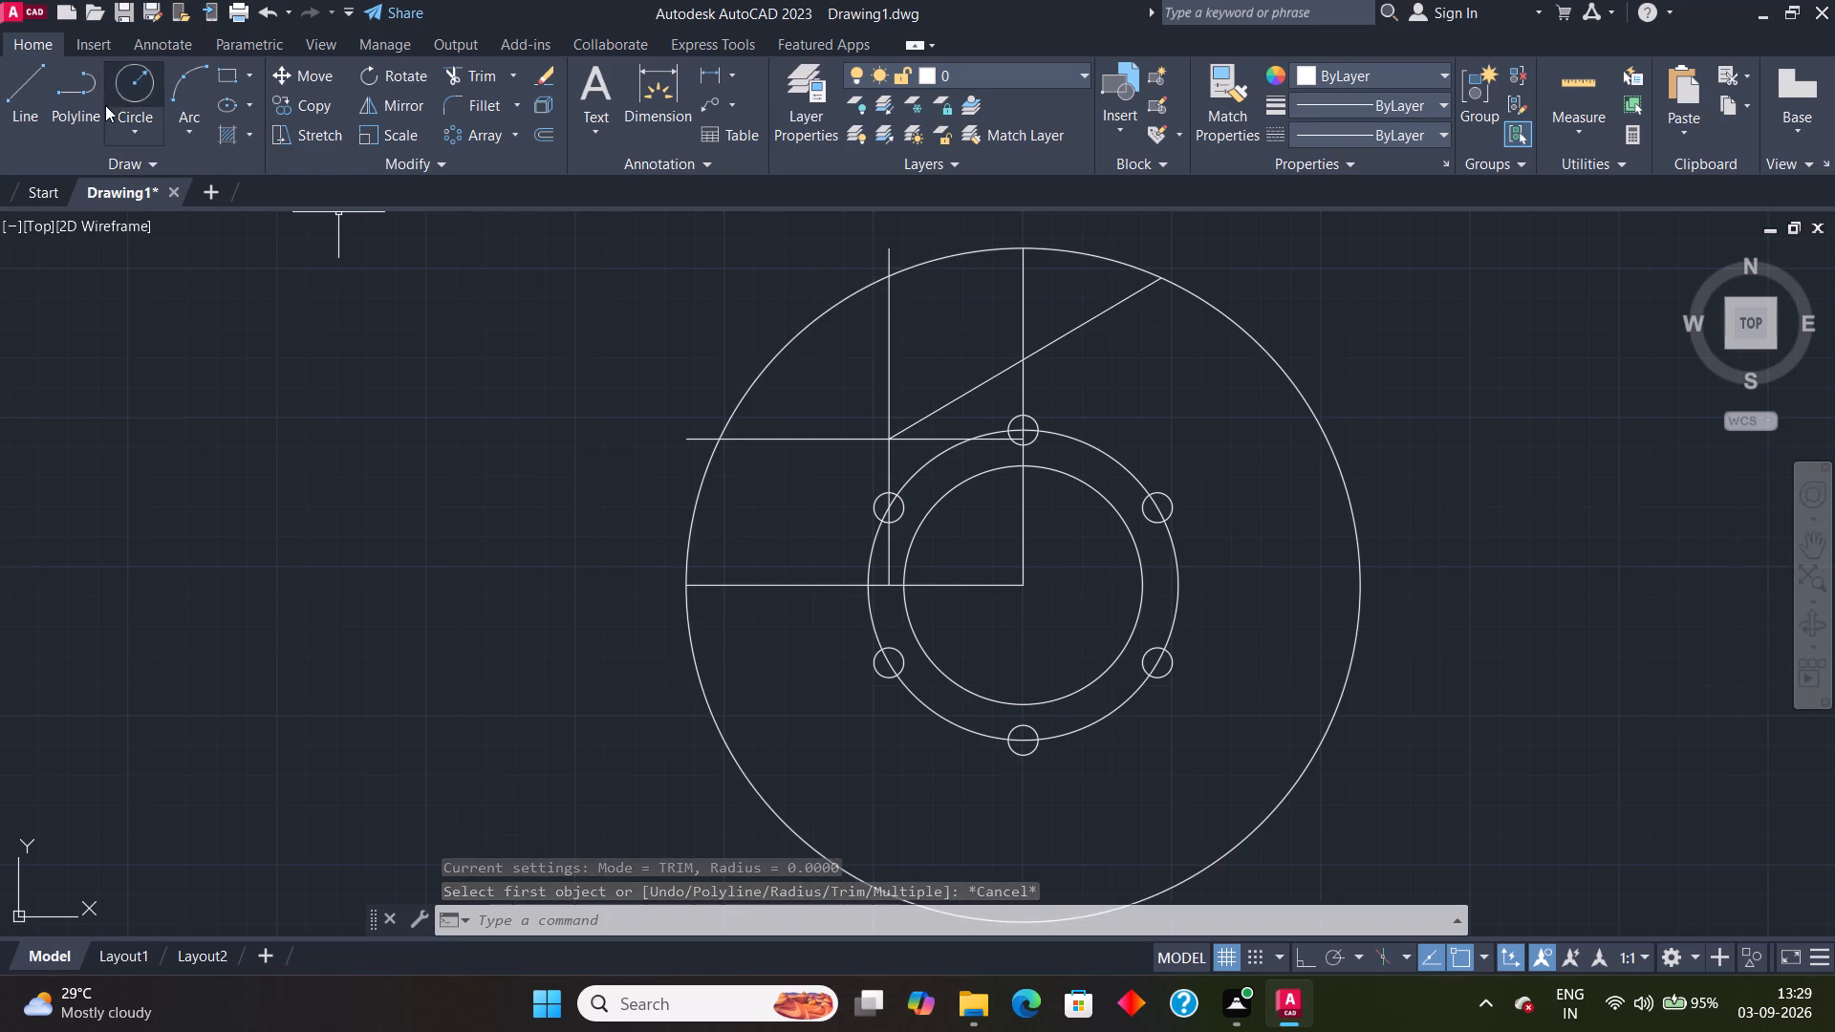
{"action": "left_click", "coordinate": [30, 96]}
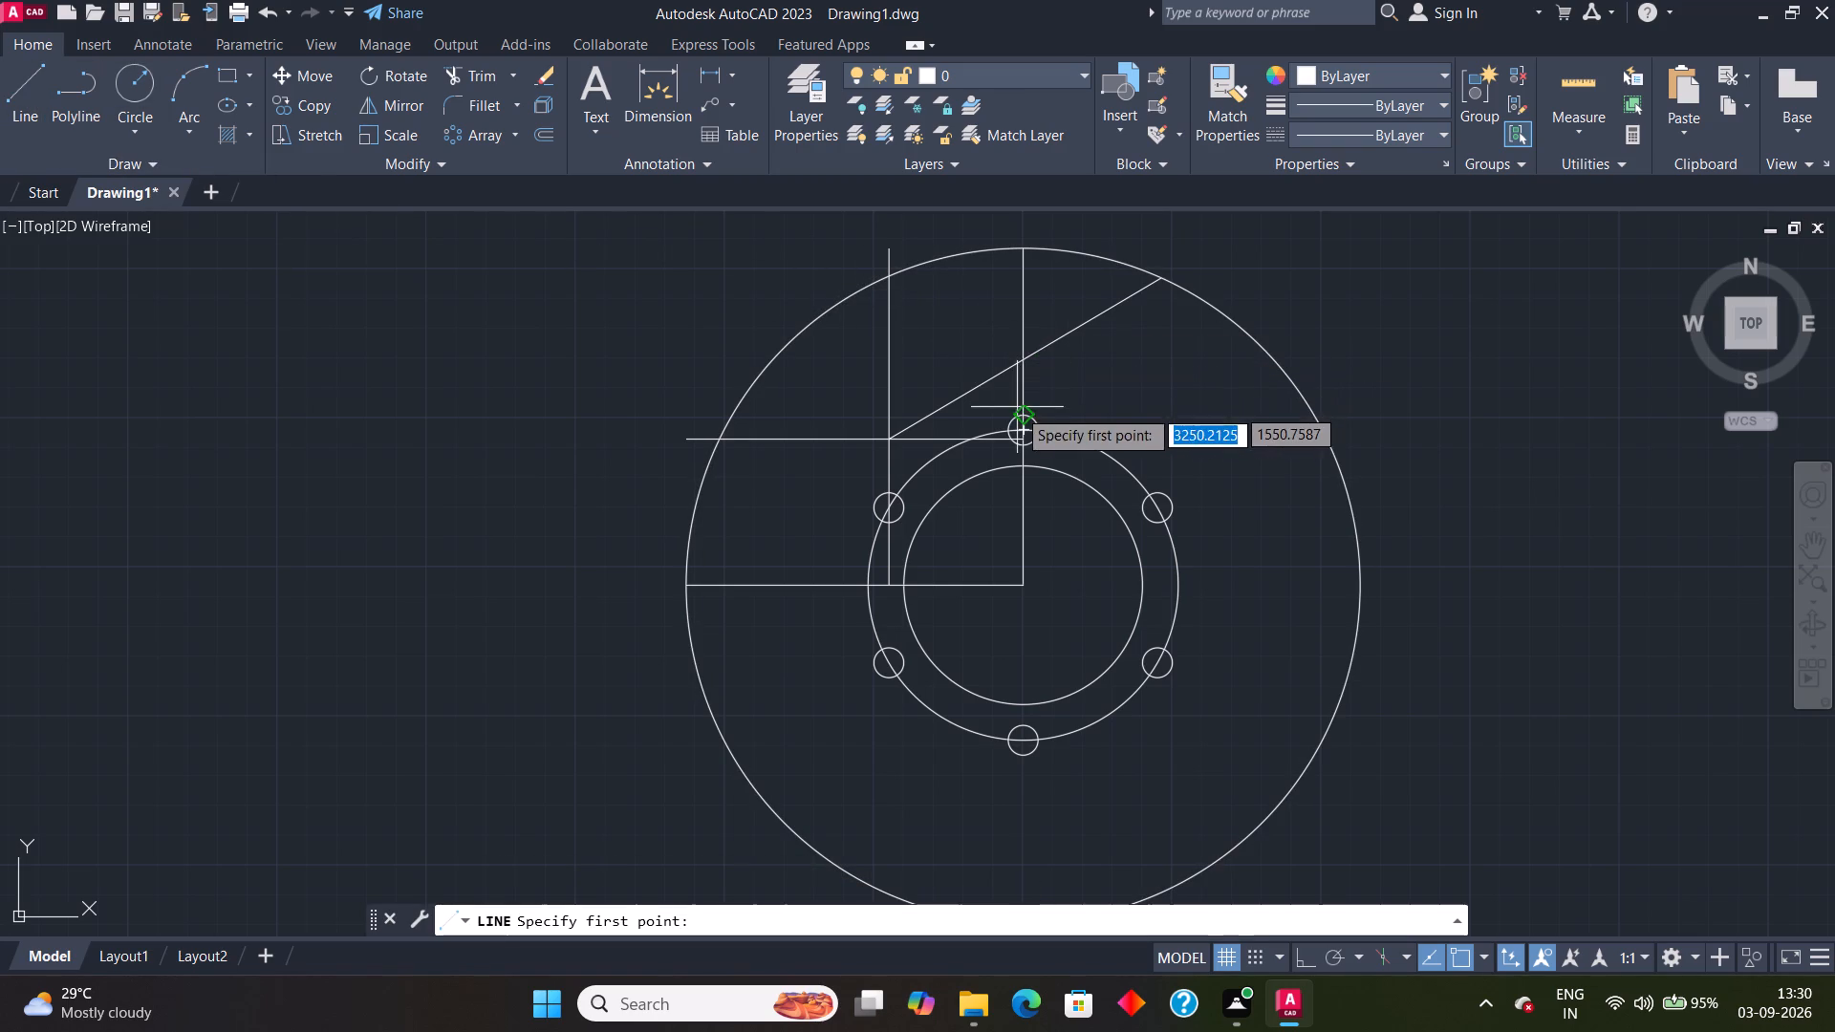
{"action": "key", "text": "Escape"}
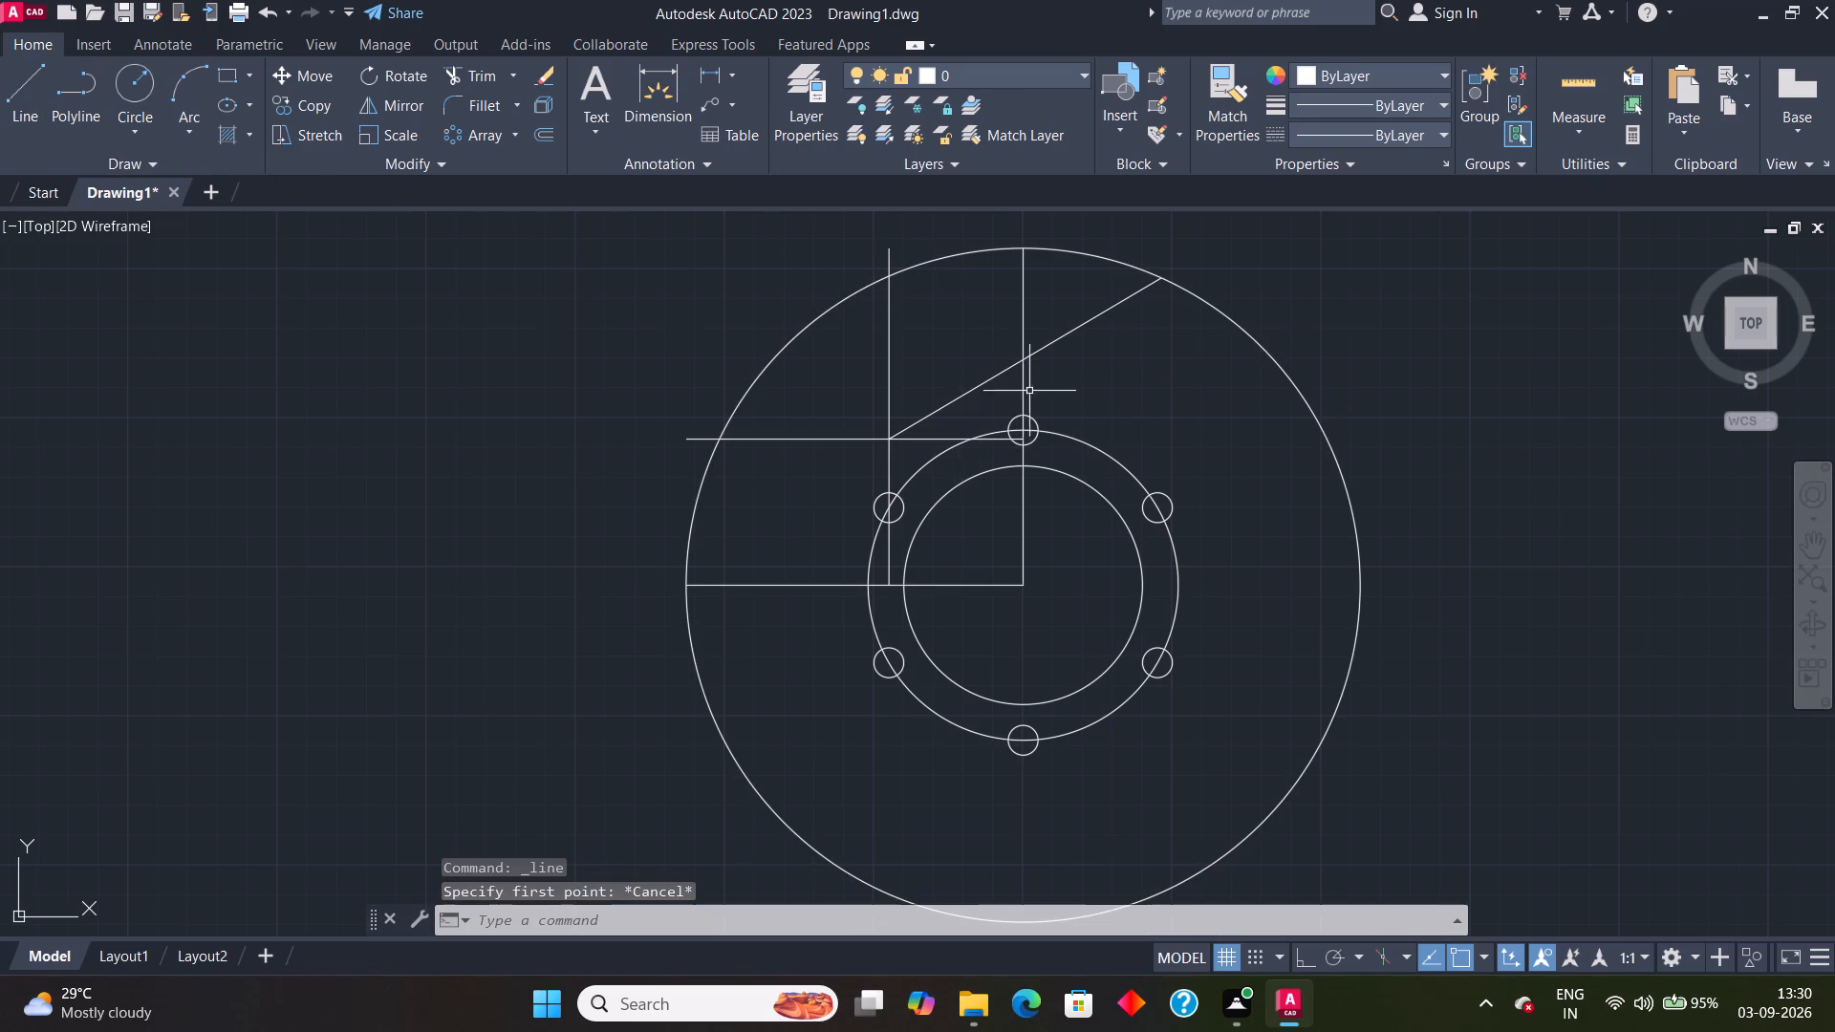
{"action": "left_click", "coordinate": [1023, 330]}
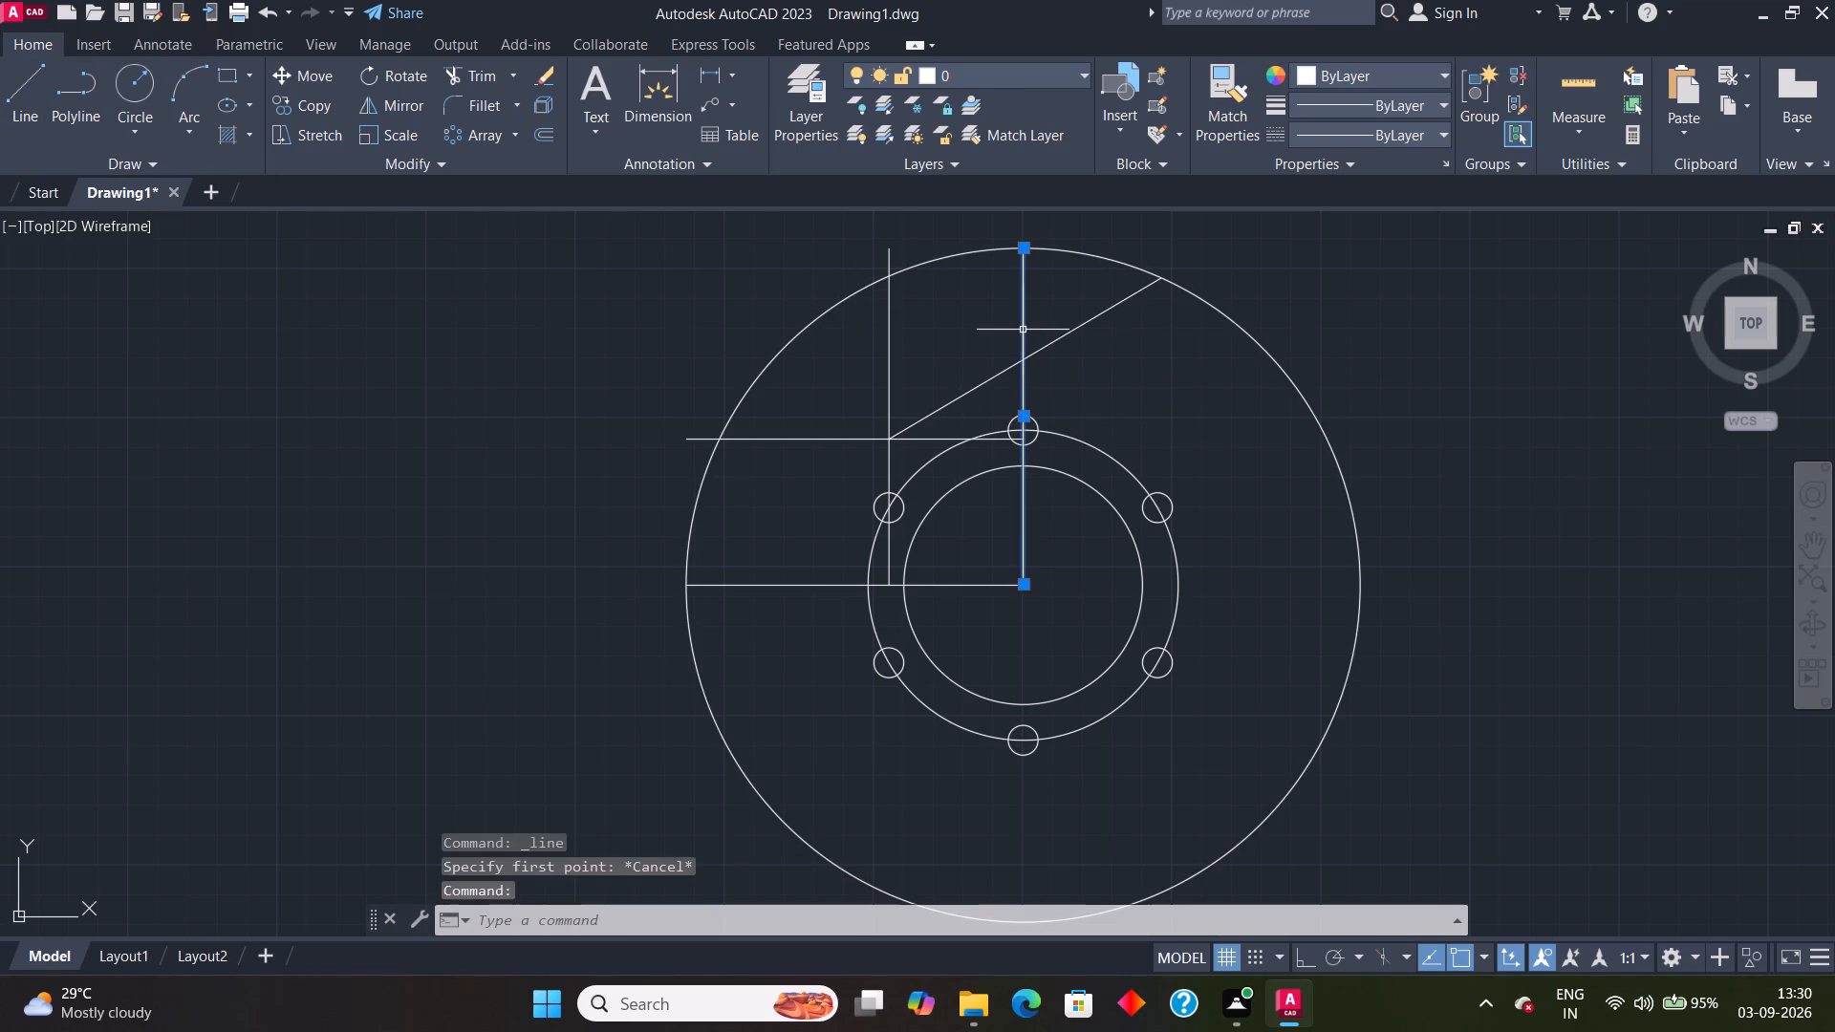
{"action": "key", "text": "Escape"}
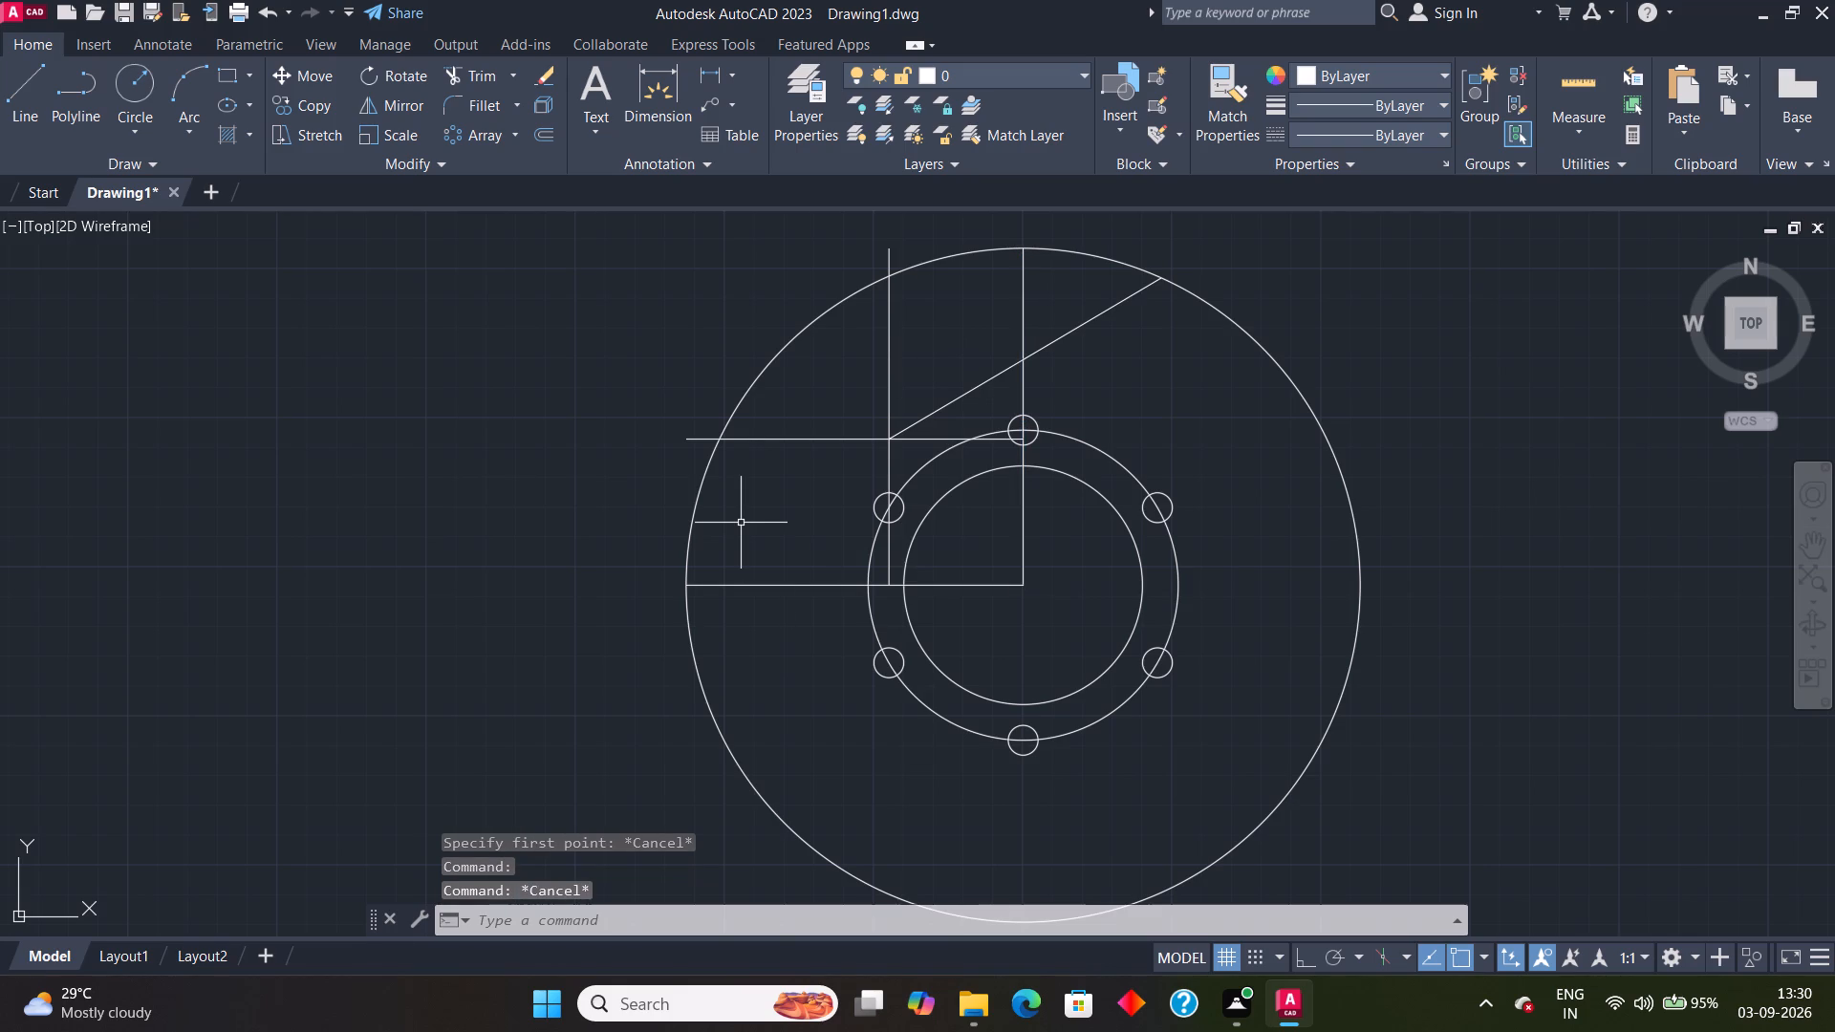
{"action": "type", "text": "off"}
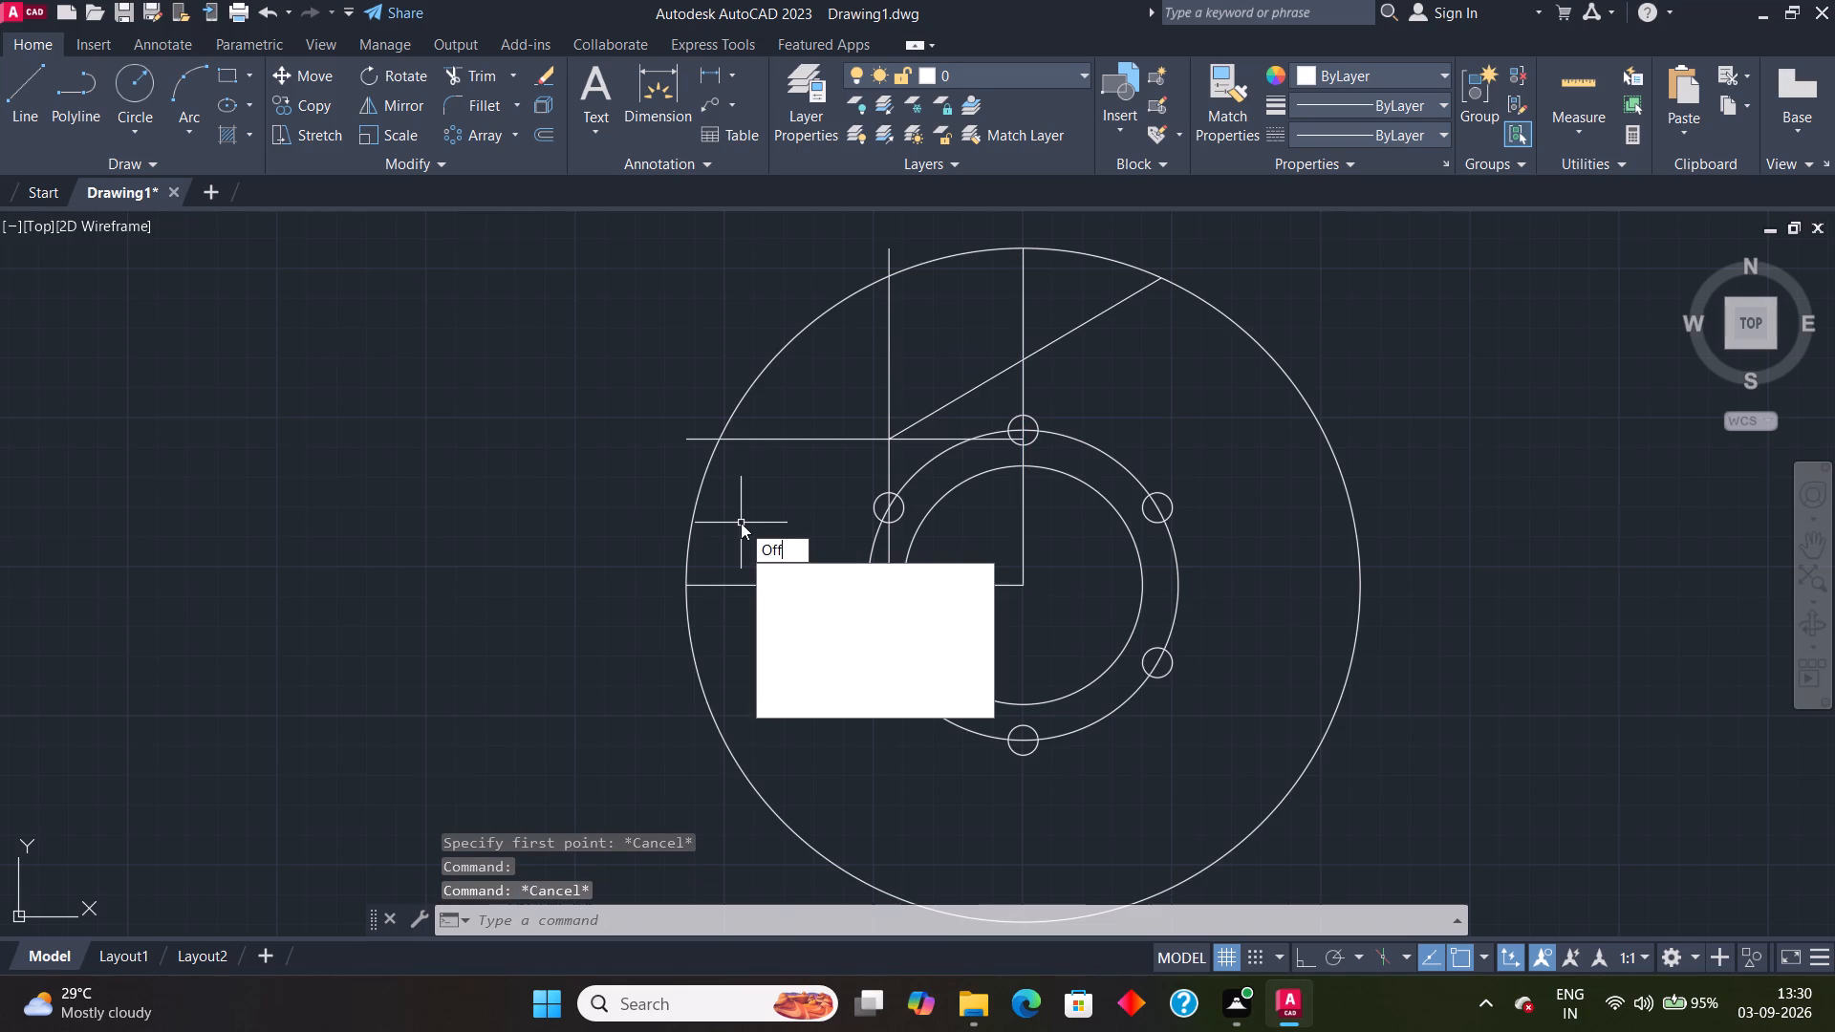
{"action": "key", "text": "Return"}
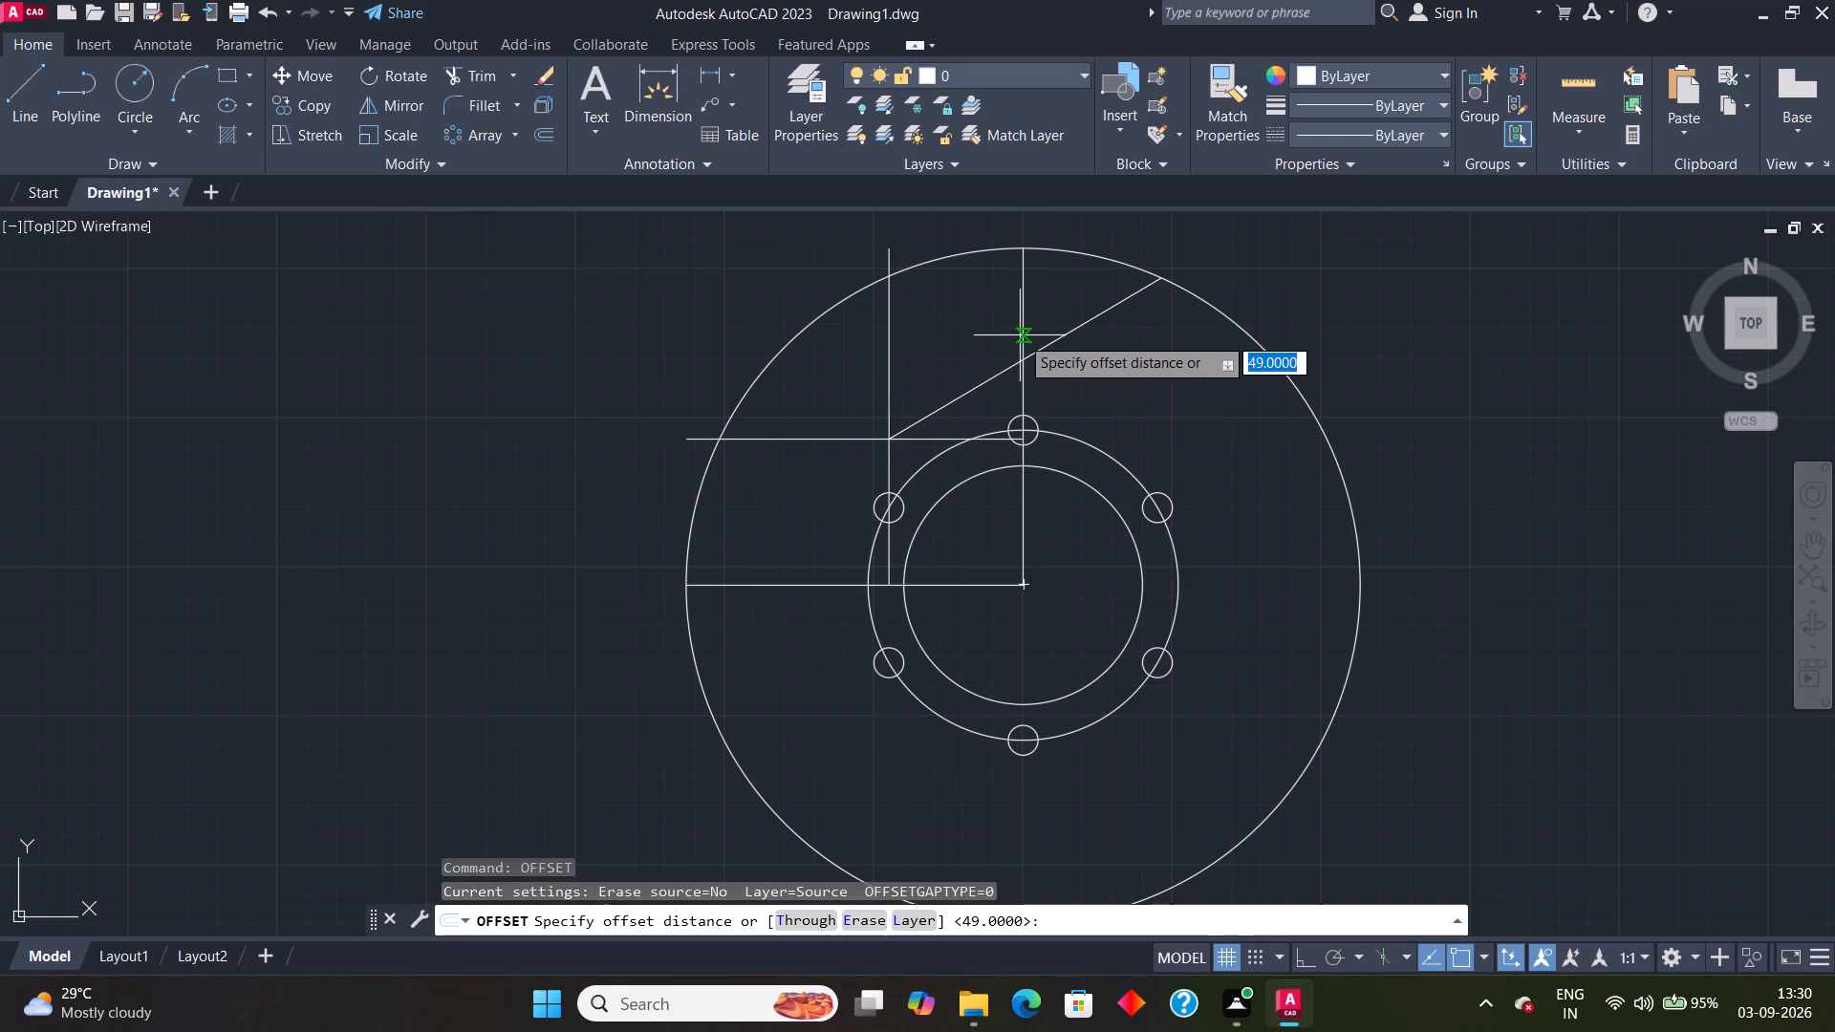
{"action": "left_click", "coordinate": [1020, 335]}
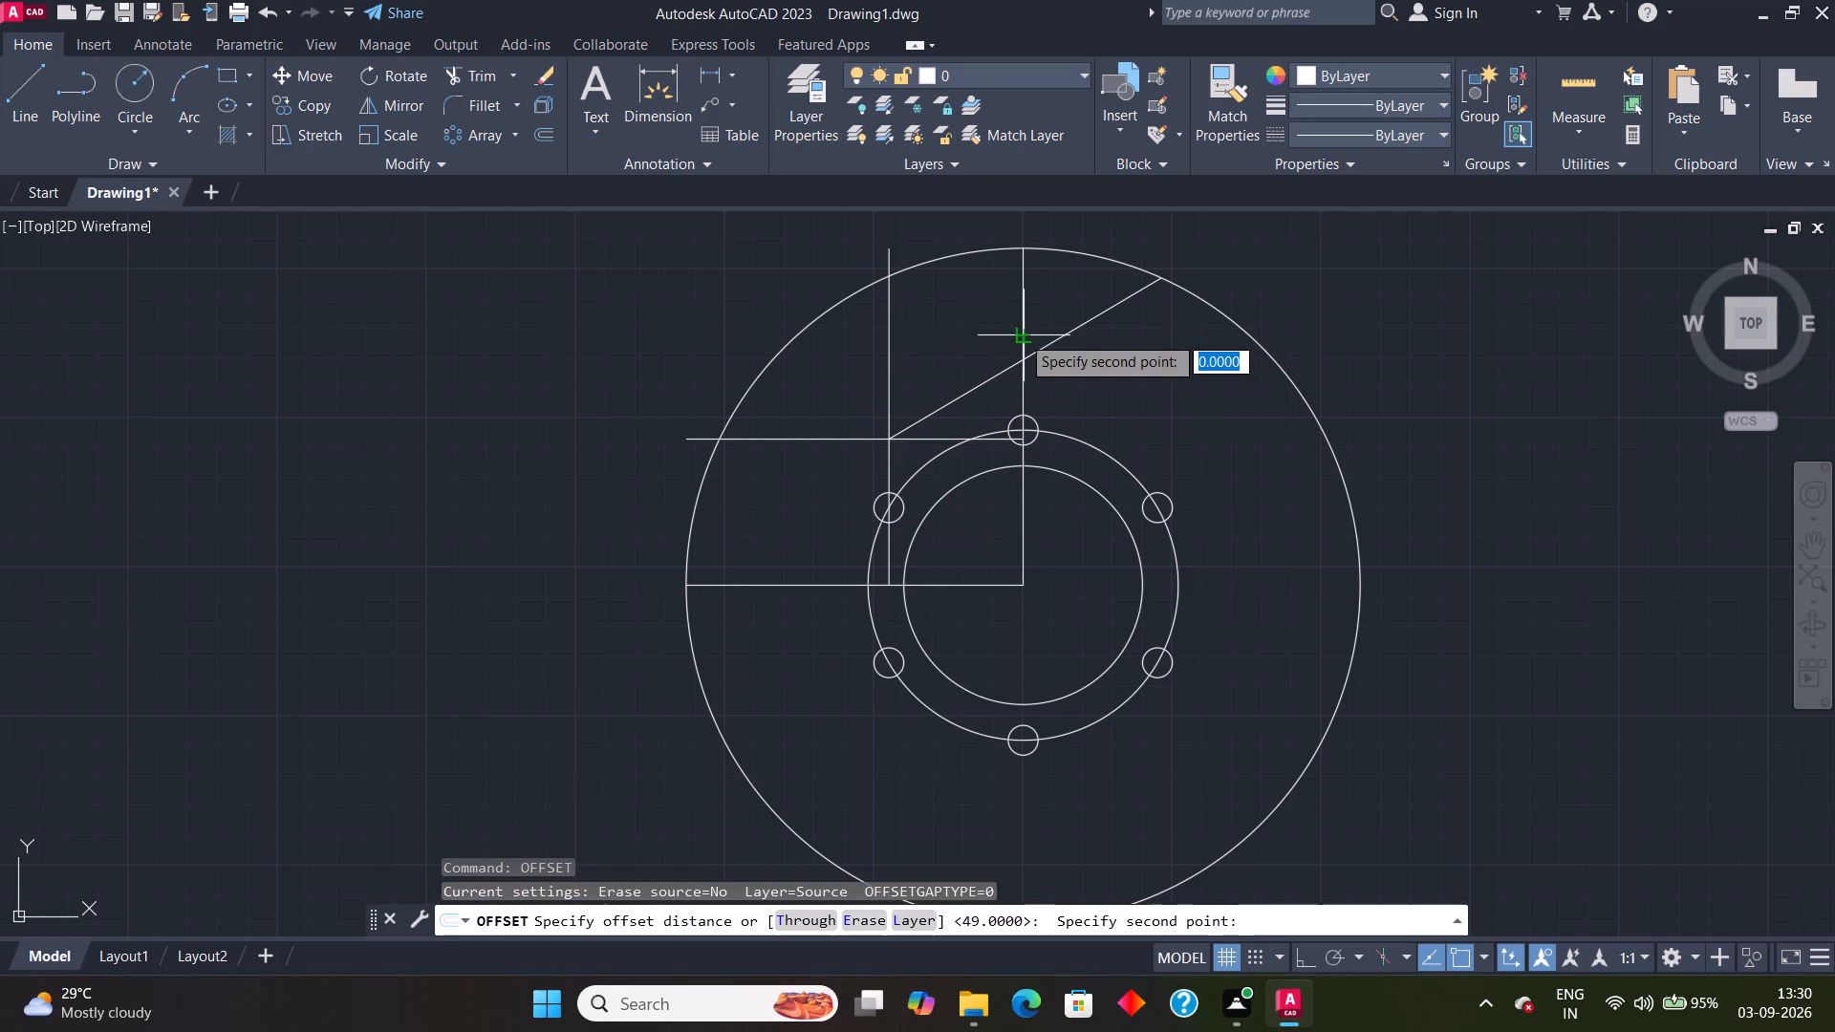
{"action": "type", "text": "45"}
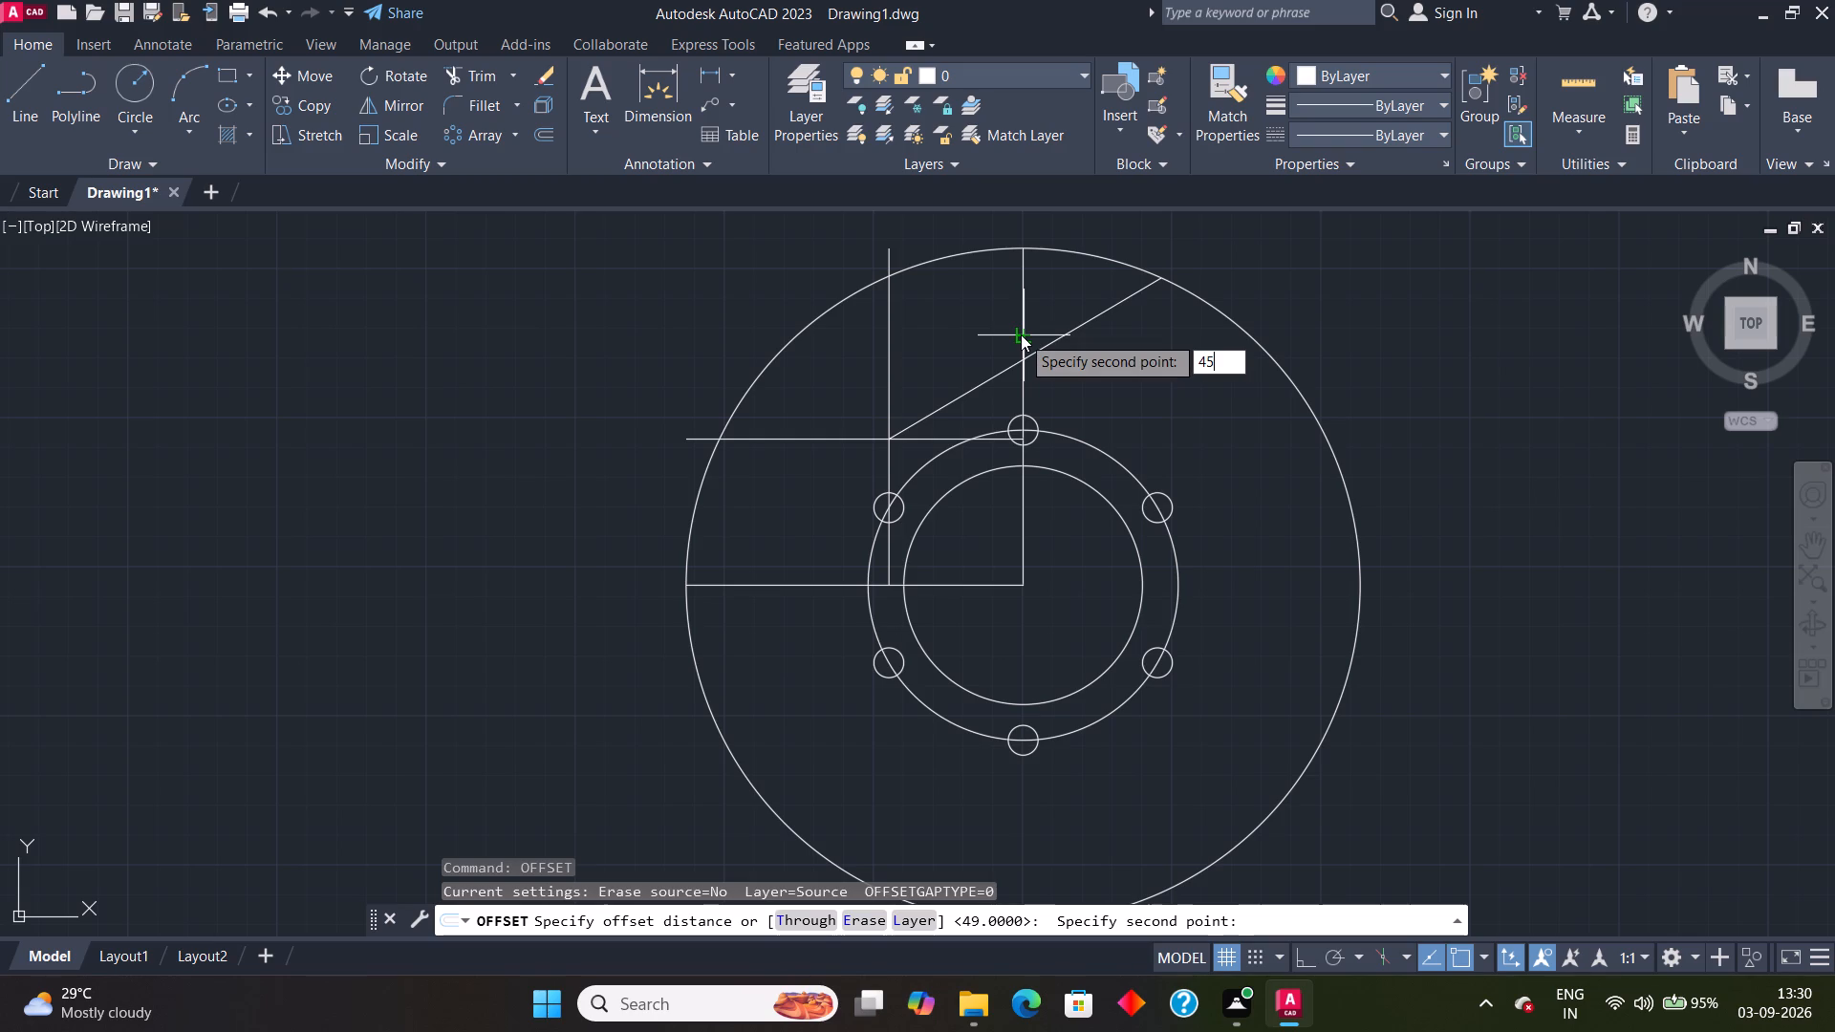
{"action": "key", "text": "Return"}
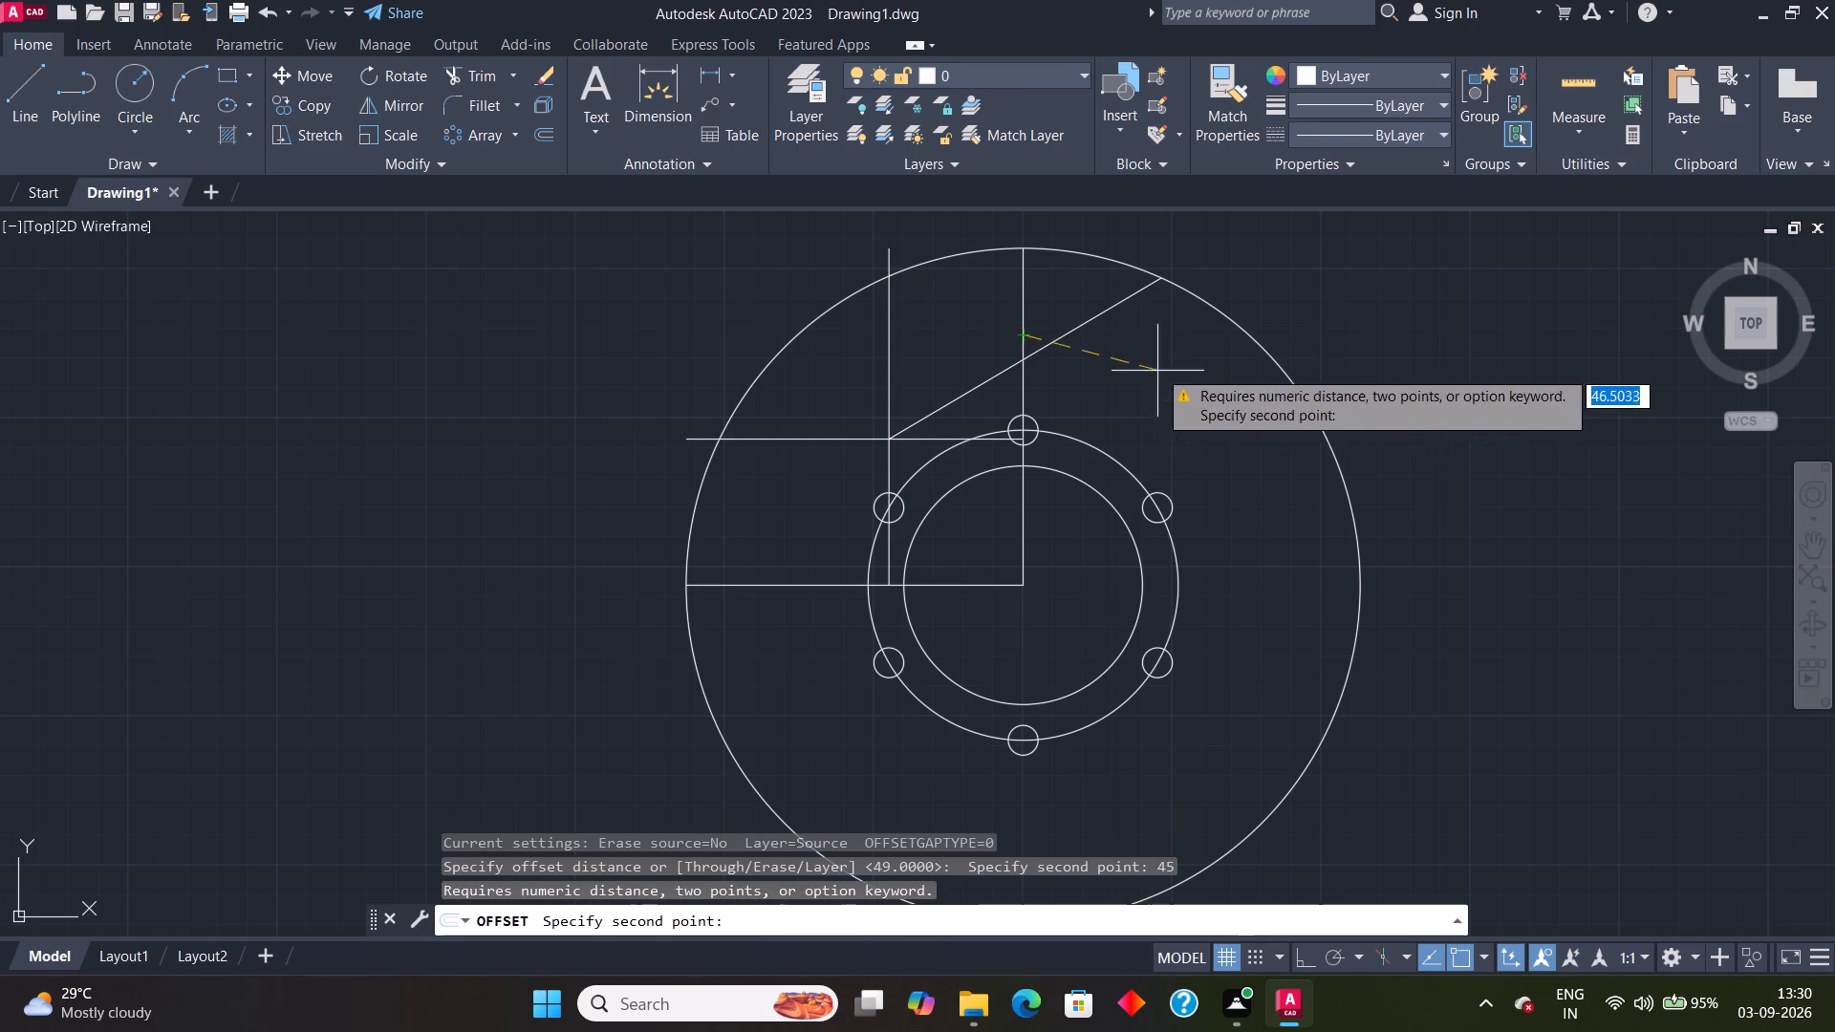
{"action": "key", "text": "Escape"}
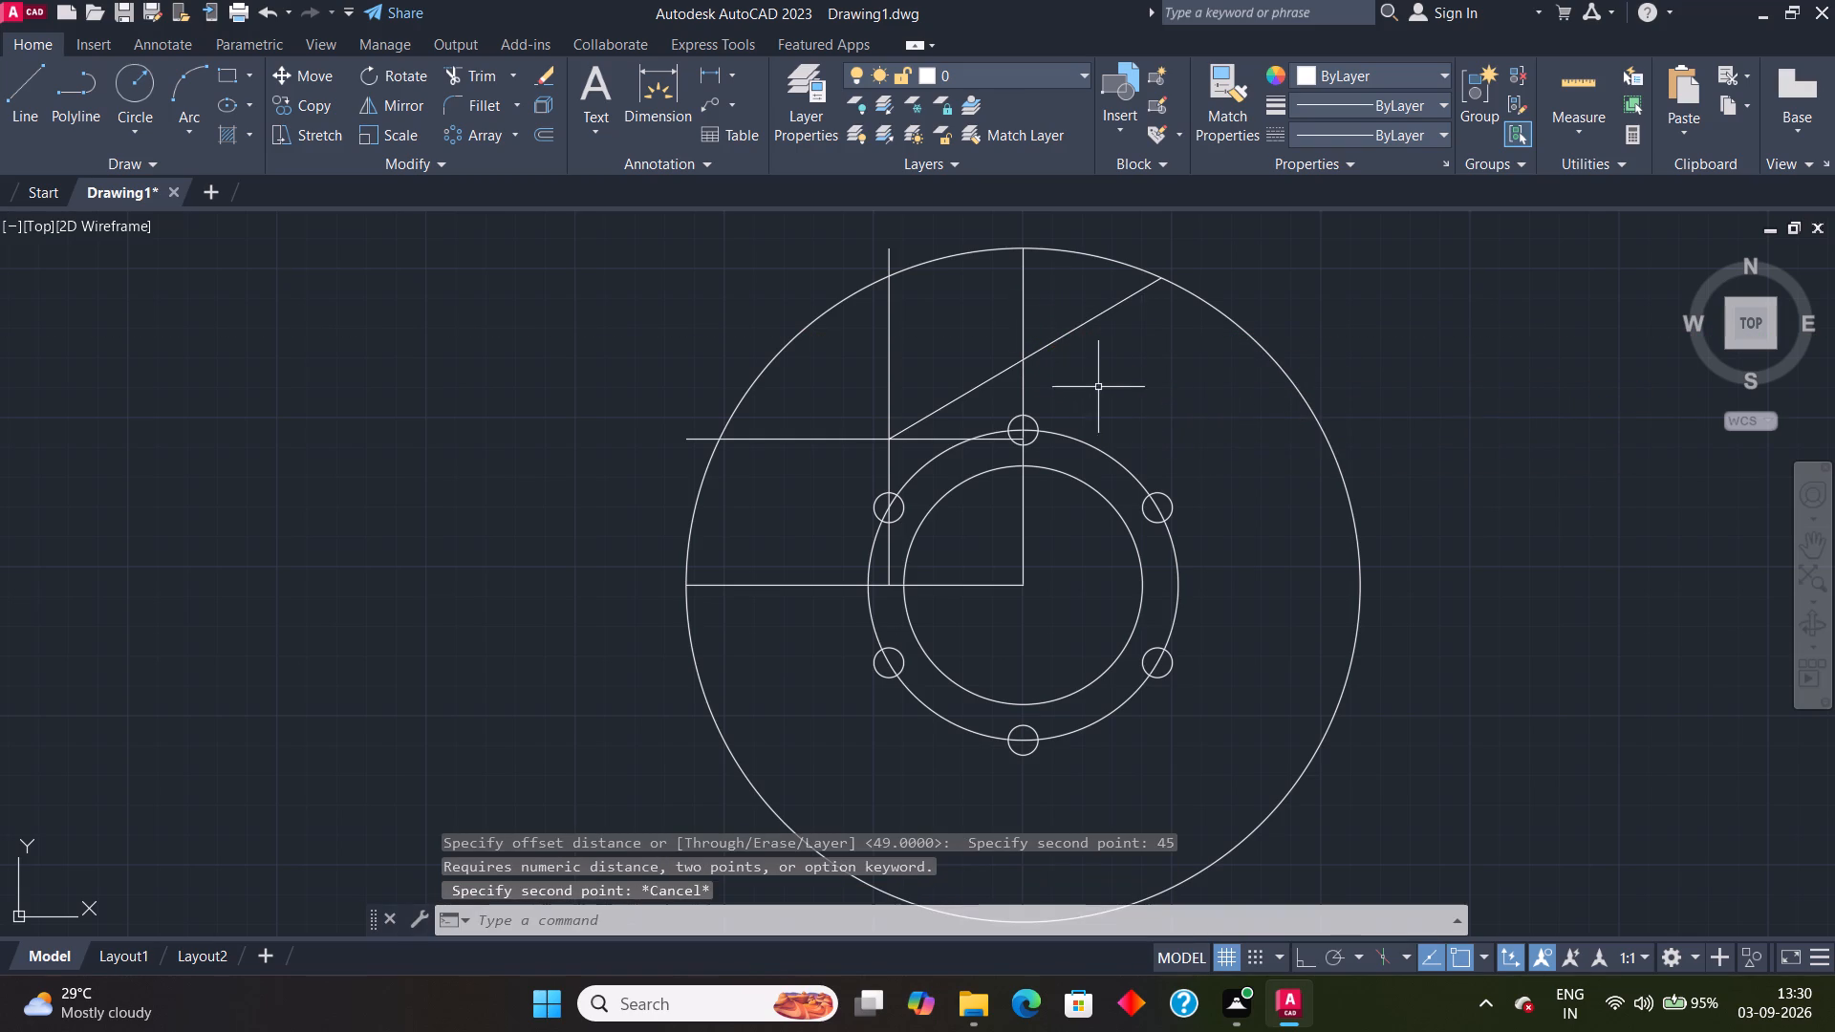
Offset the vertical centre line by 45 to its right side.
{"action": "left_click", "coordinate": [1021, 378]}
{"action": "key", "text": "o"}
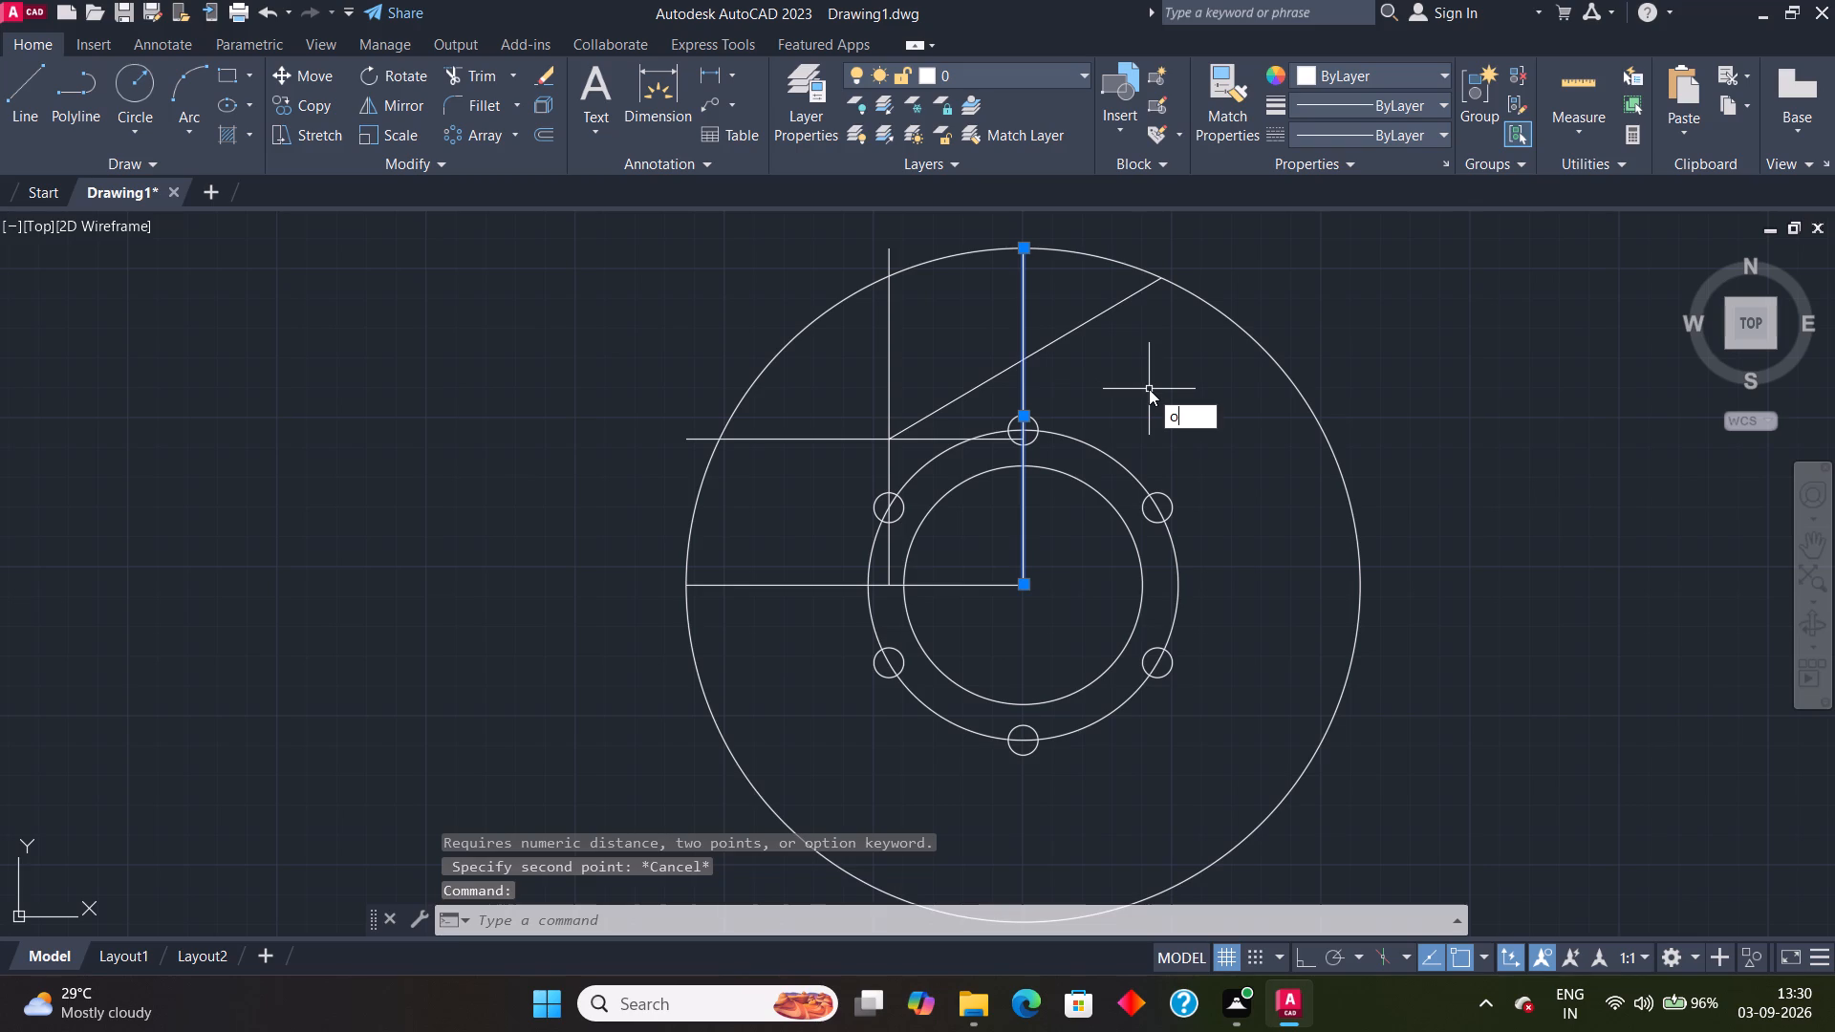
{"action": "key", "text": "Return"}
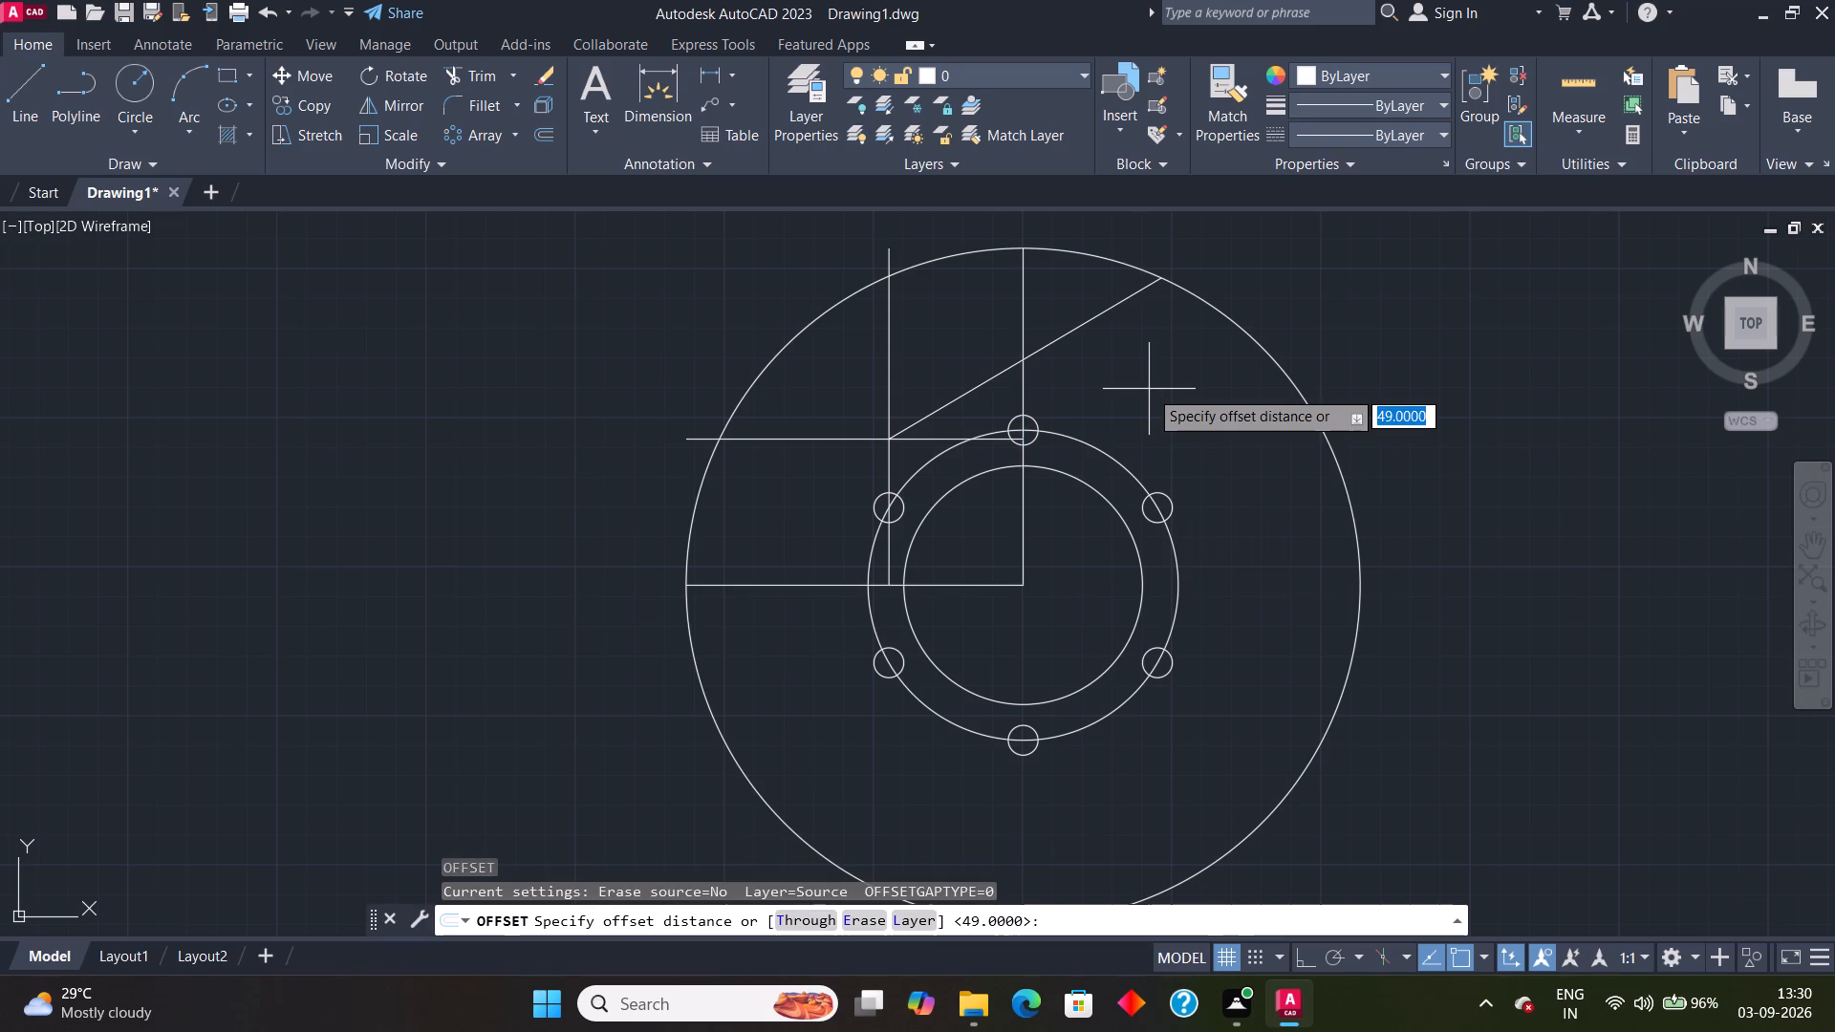
{"action": "type", "text": "45"}
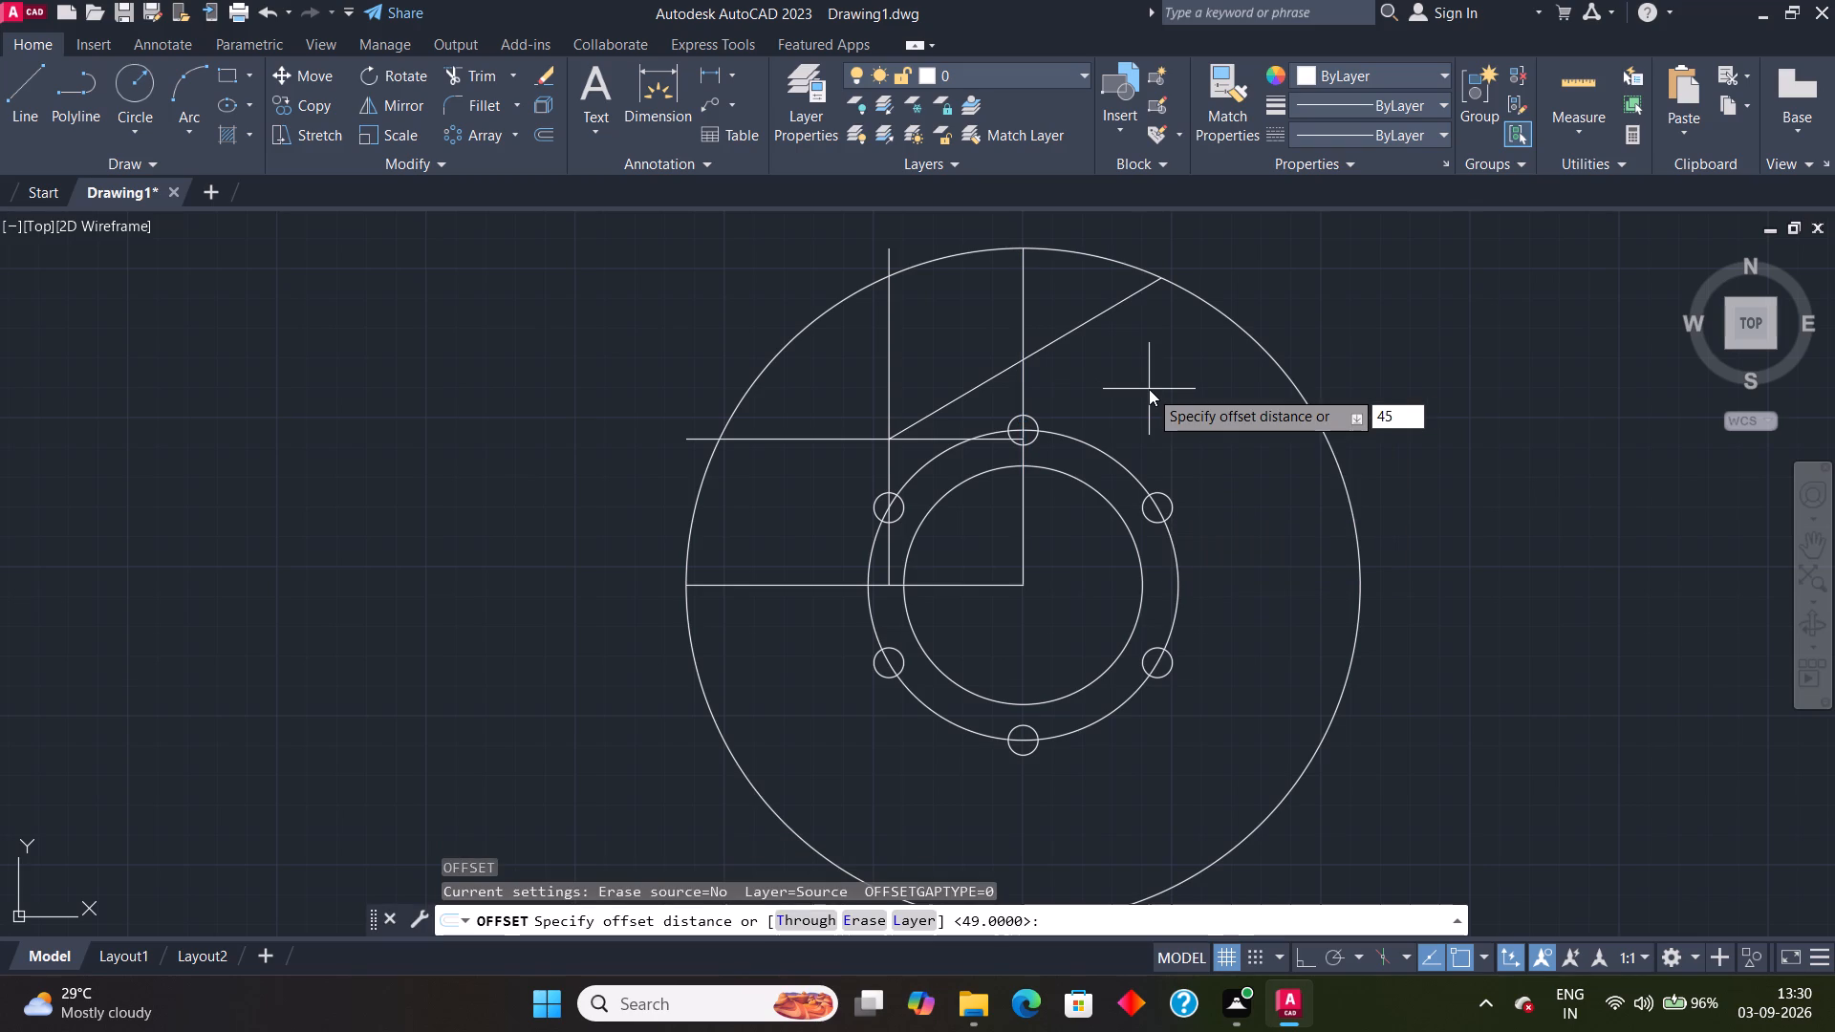
{"action": "key", "text": "Return"}
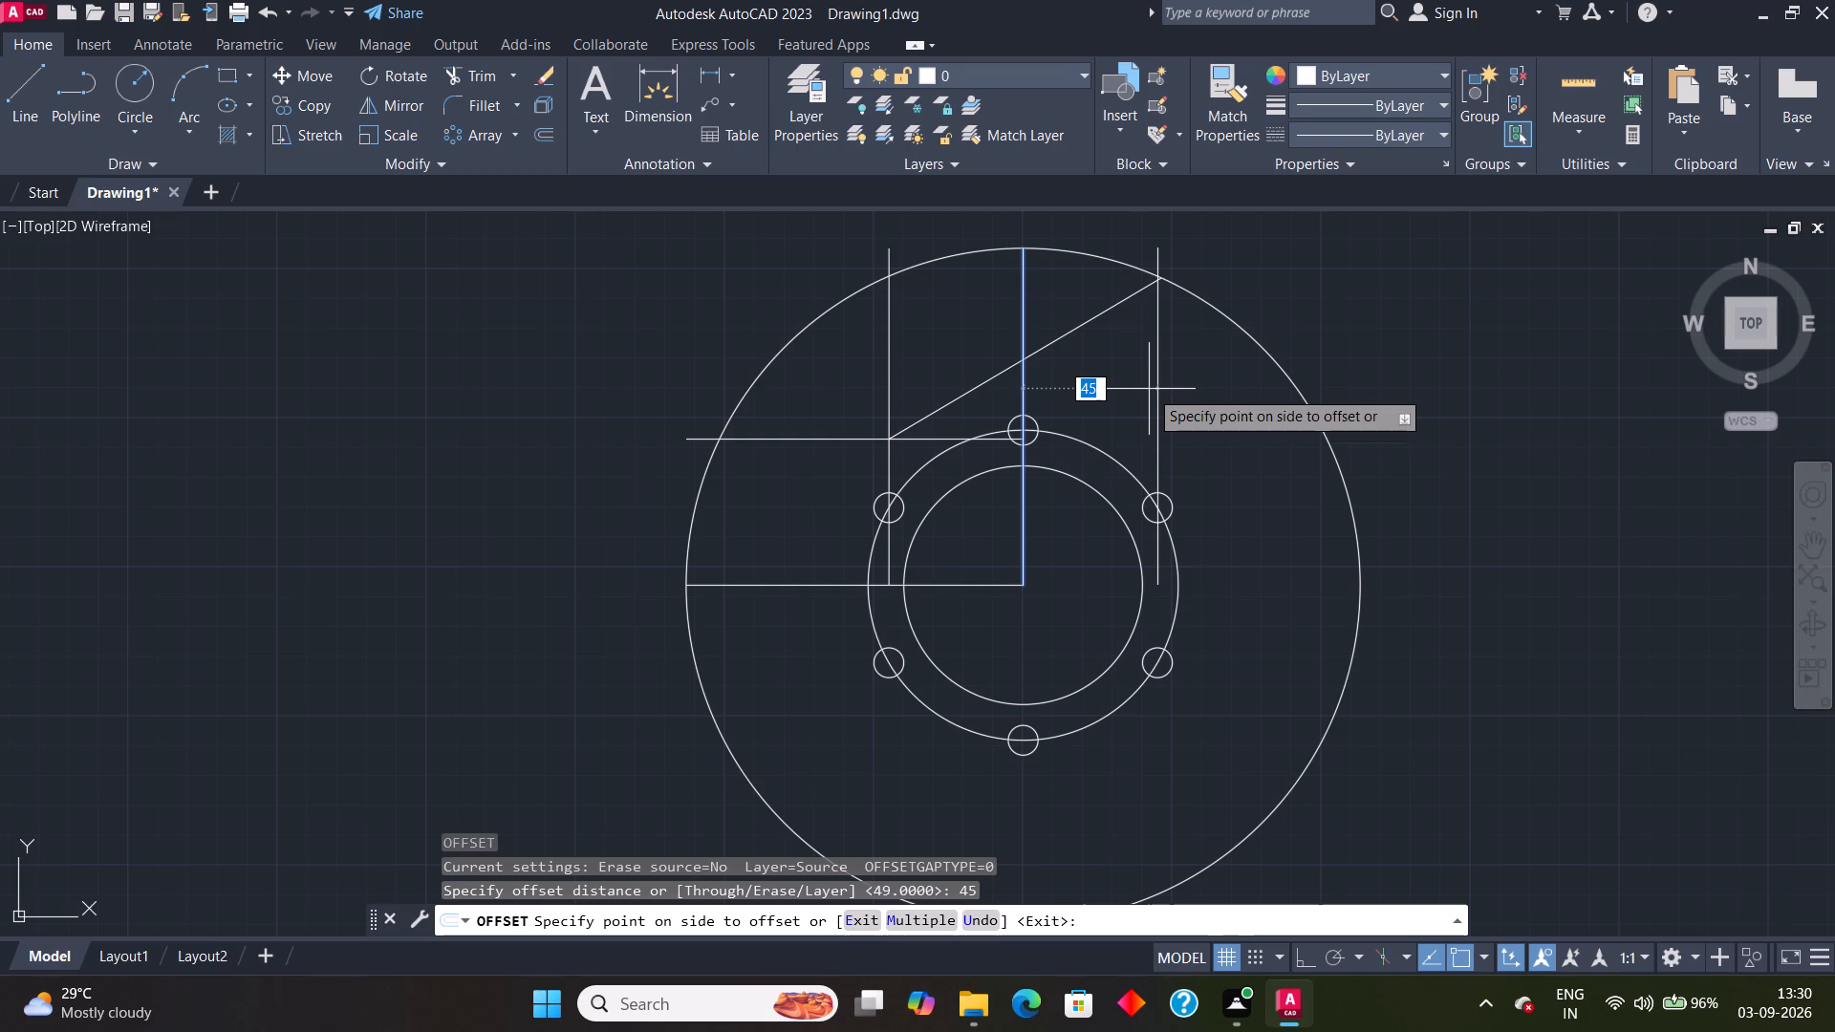
{"action": "left_click", "coordinate": [1149, 389]}
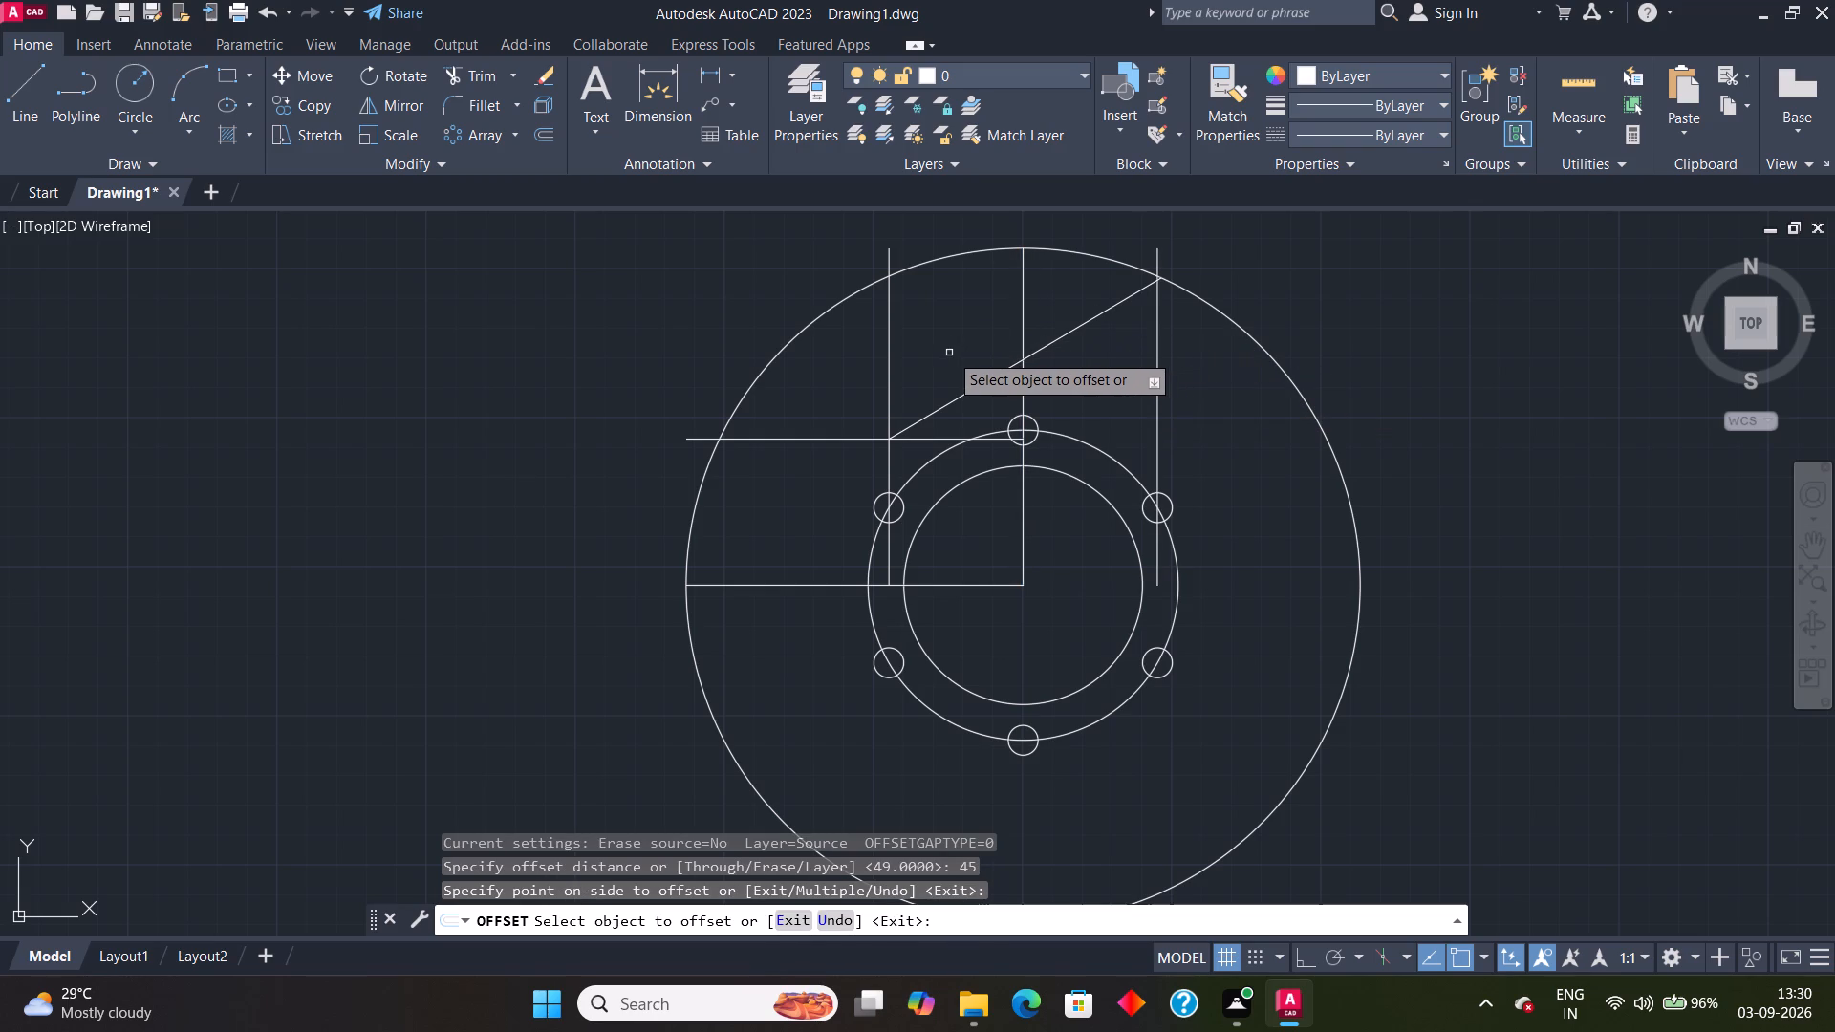
{"action": "key", "text": "Escape"}
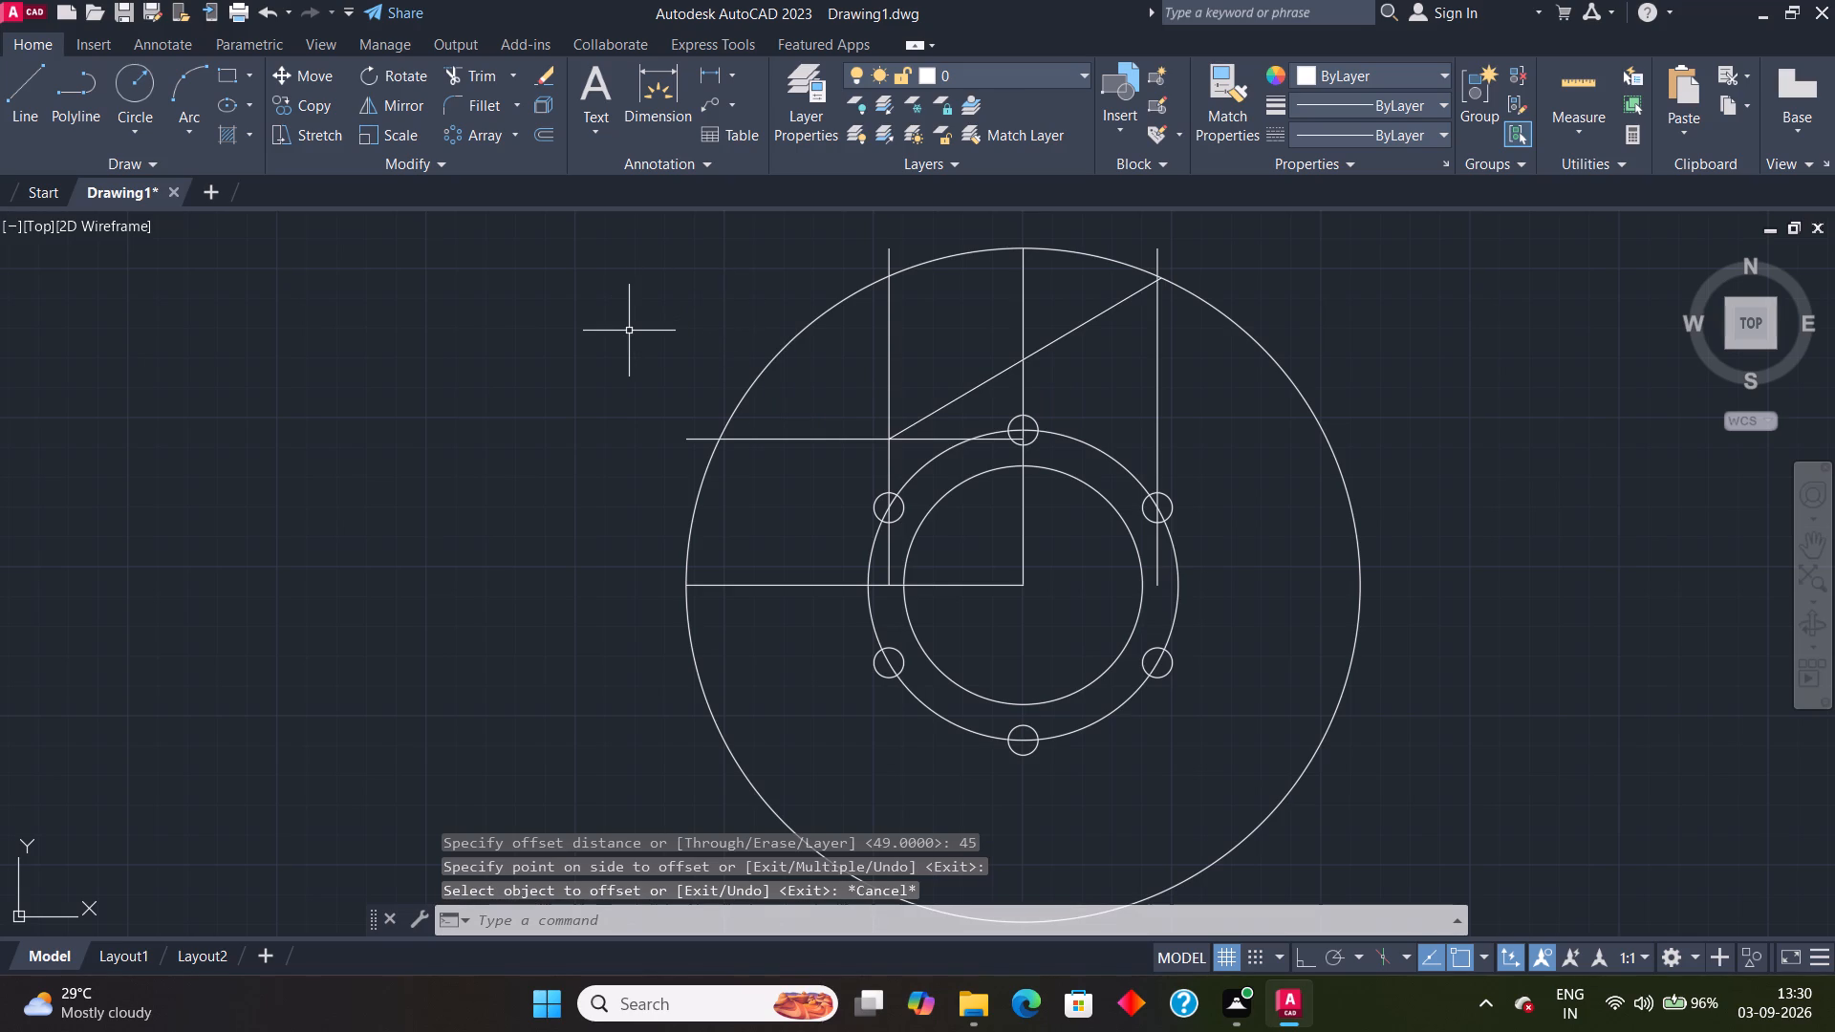
Fillet the upper corner between the left offset vertical line and the outer circle with radius 9.5.
{"action": "key", "text": "f"}
{"action": "key", "text": "Return"}
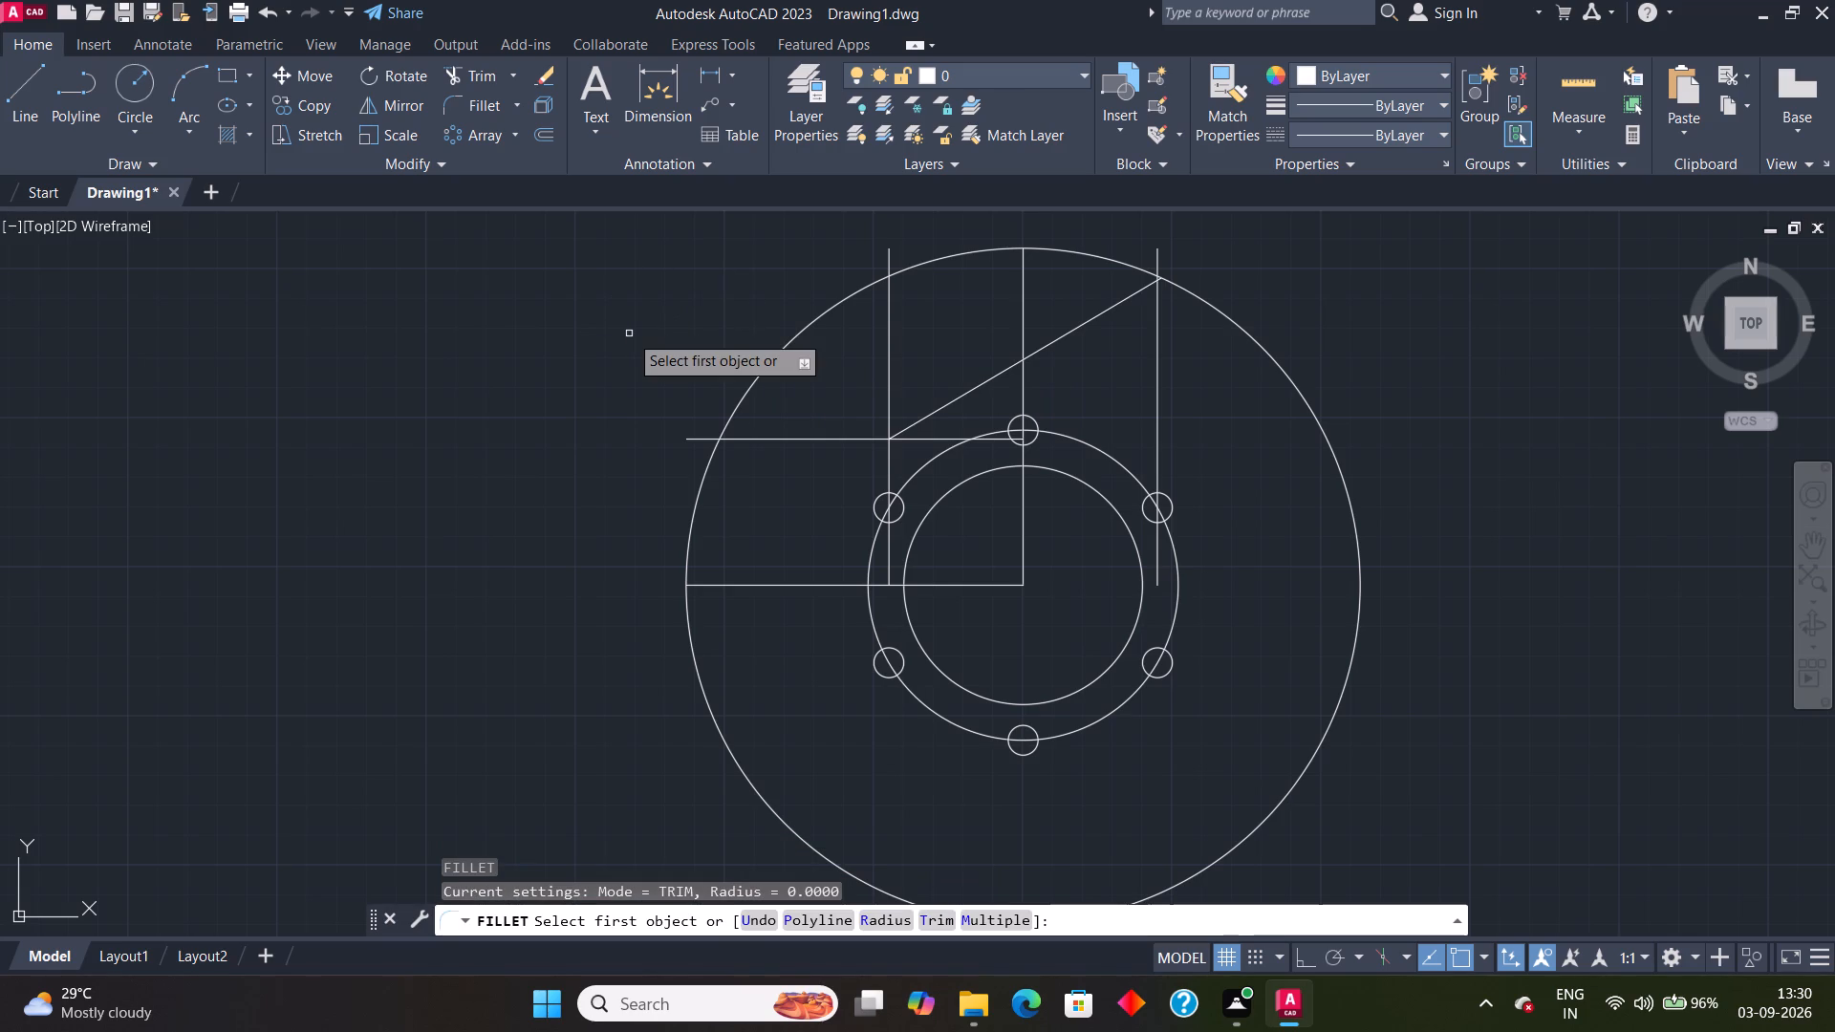
{"action": "key", "text": "r"}
{"action": "key", "text": "Return"}
{"action": "key", "text": "BackSpace"}
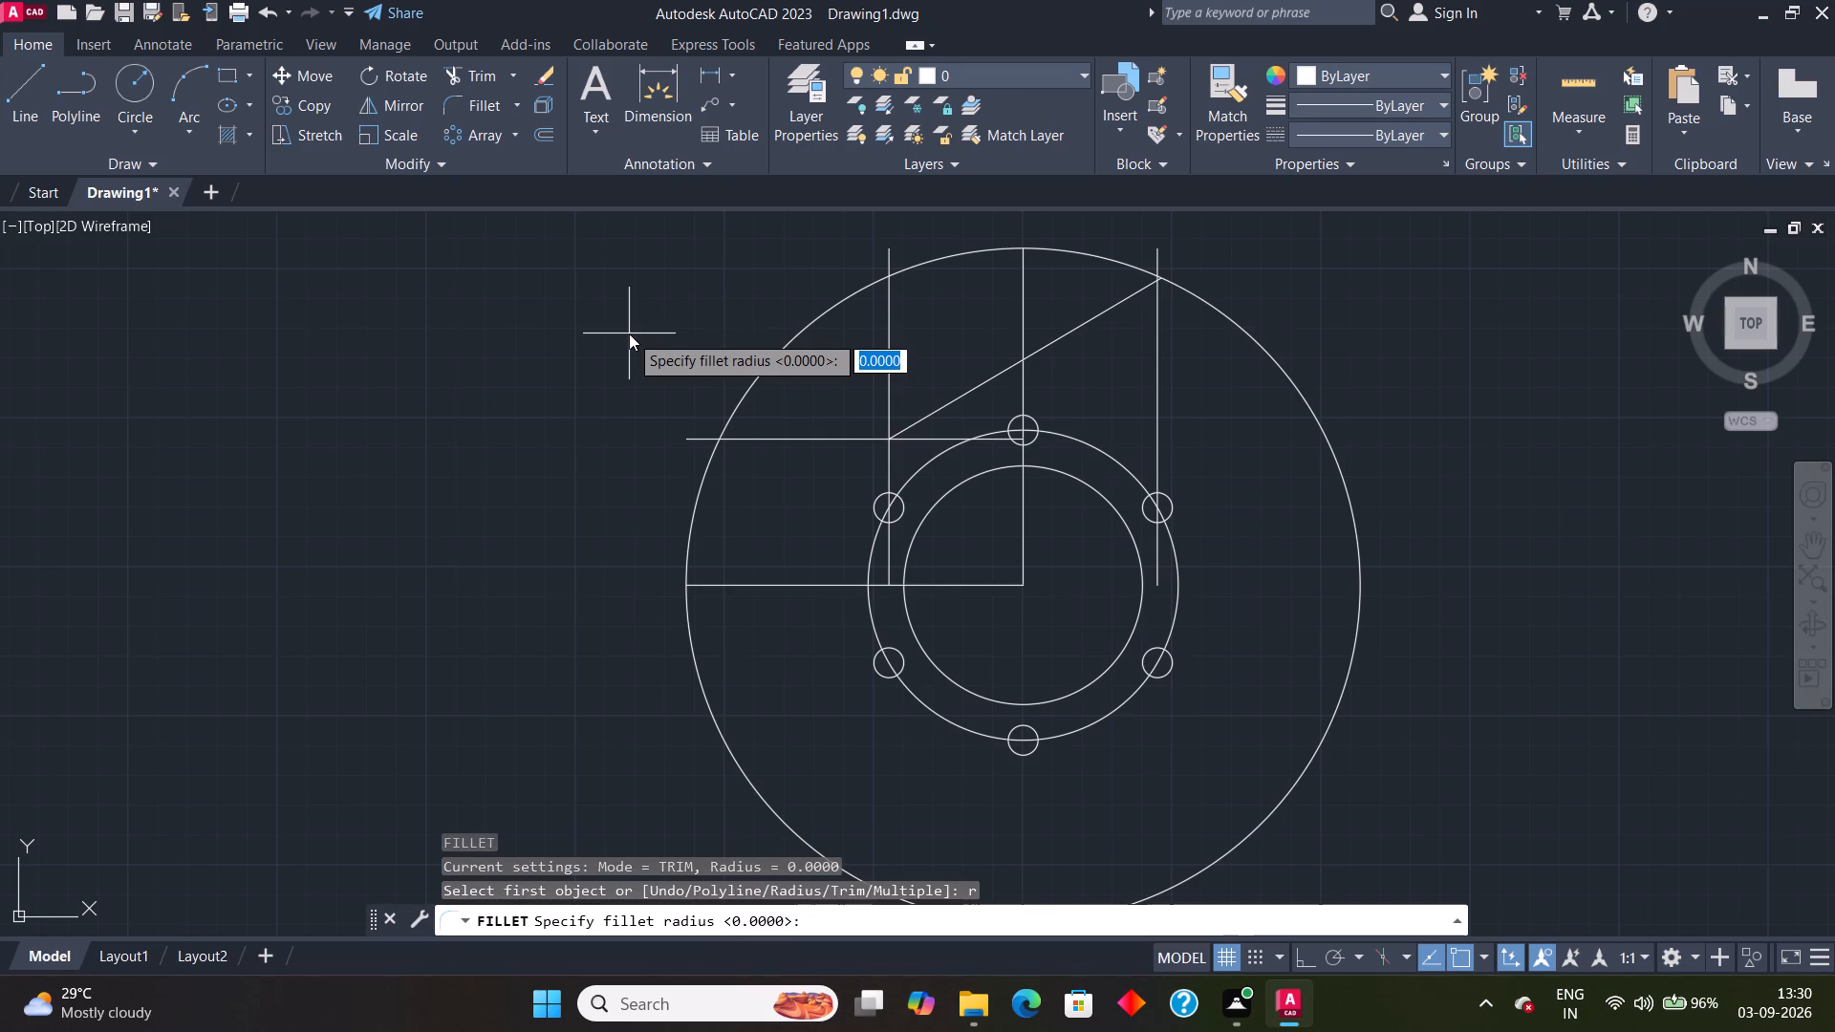
{"action": "key", "text": "9"}
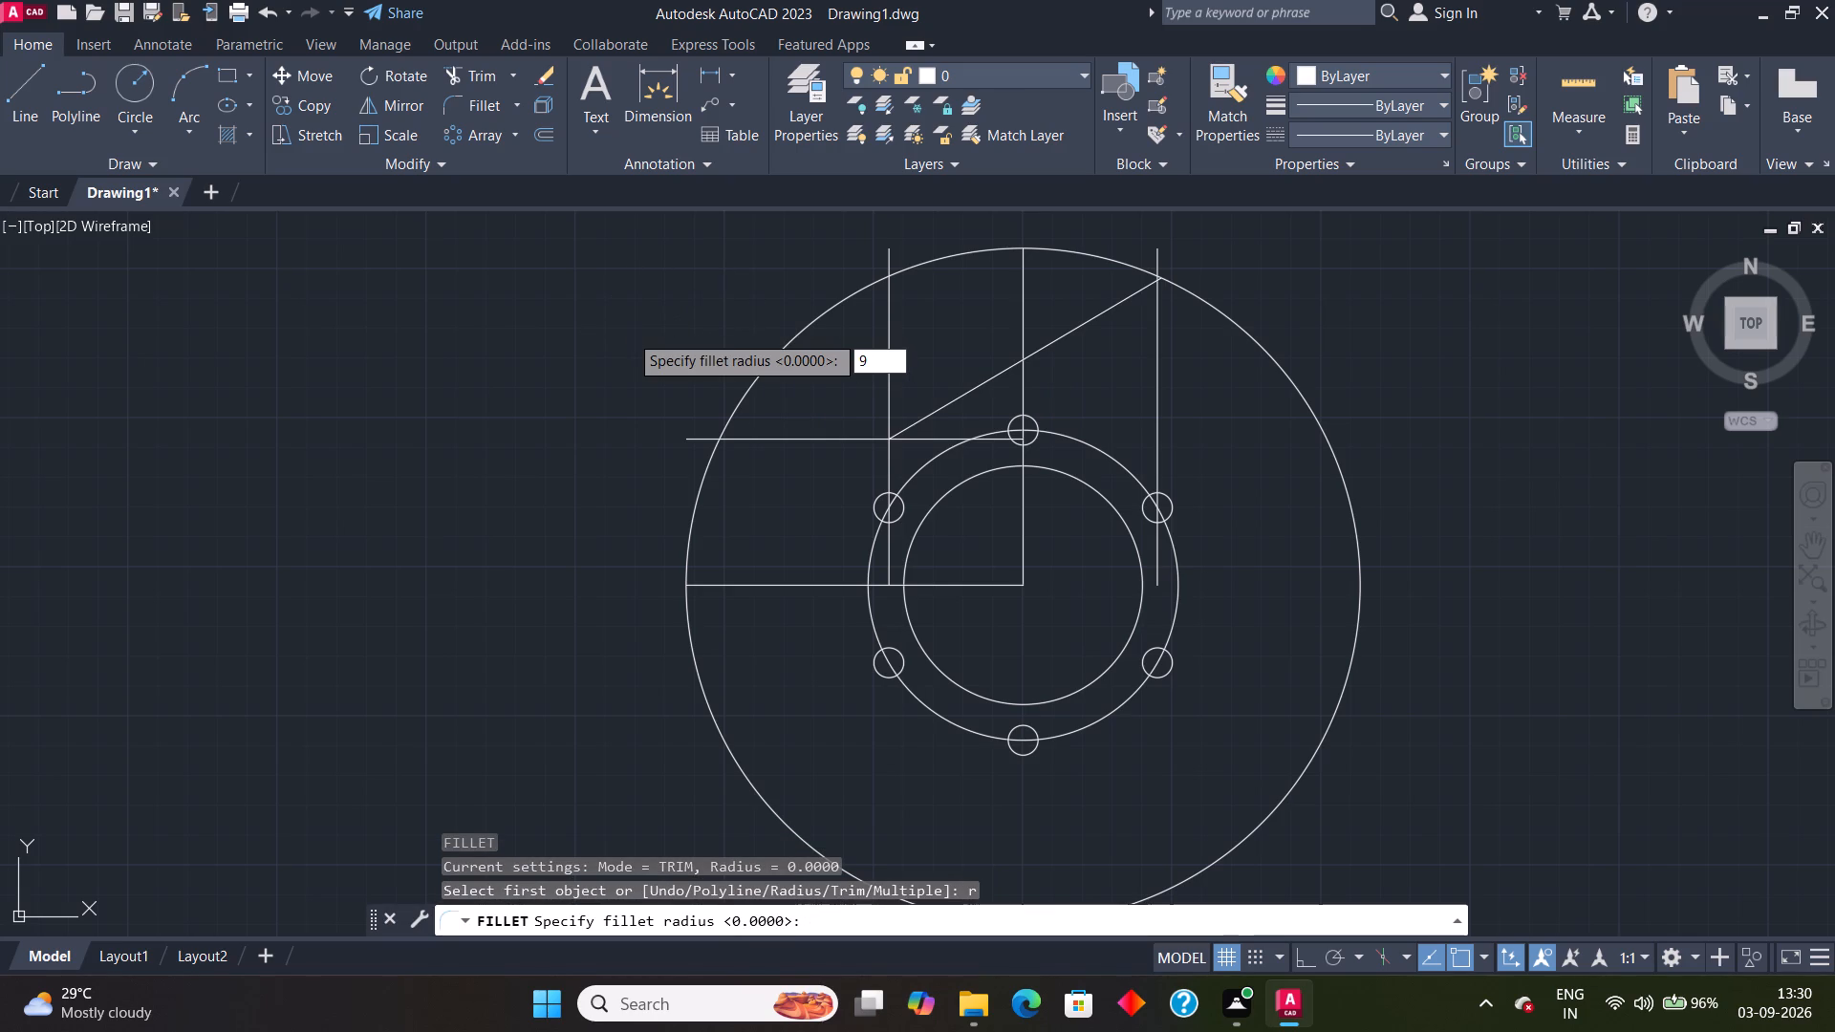
{"action": "key", "text": "period"}
{"action": "key", "text": "5"}
{"action": "key", "text": "Return"}
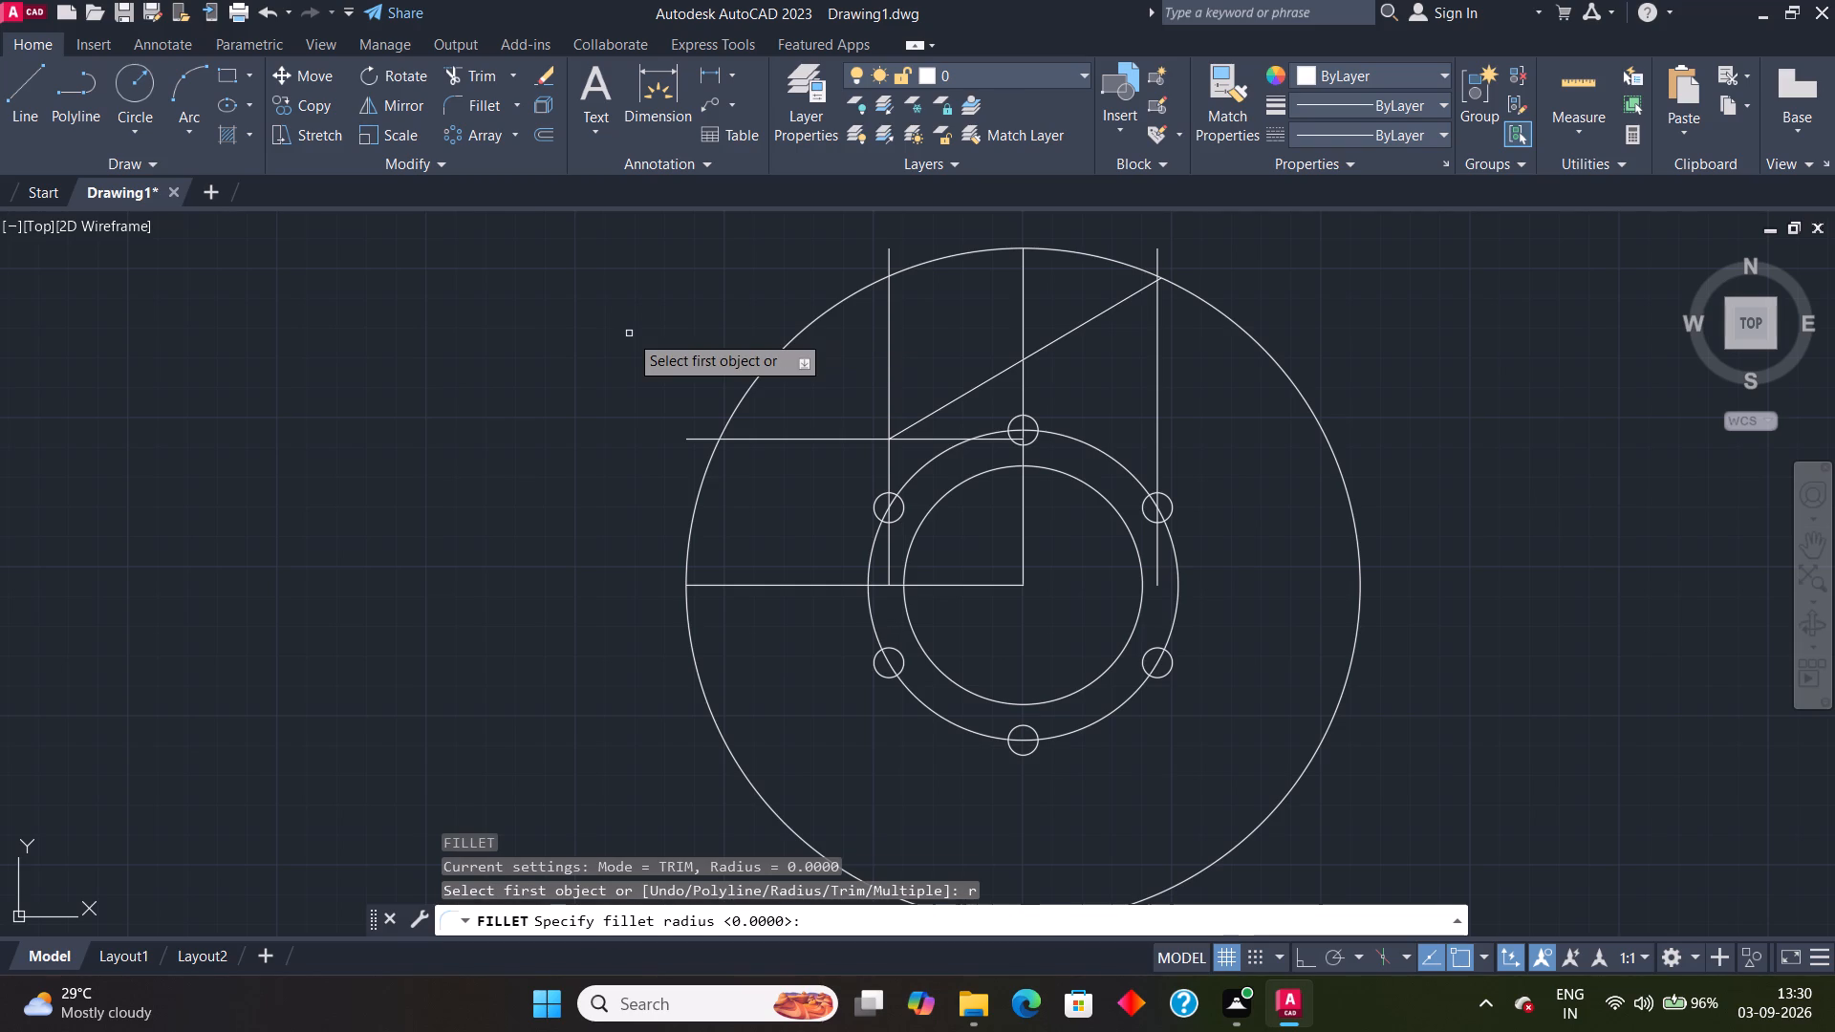
{"action": "left_click", "coordinate": [888, 302]}
{"action": "left_click", "coordinate": [932, 261]}
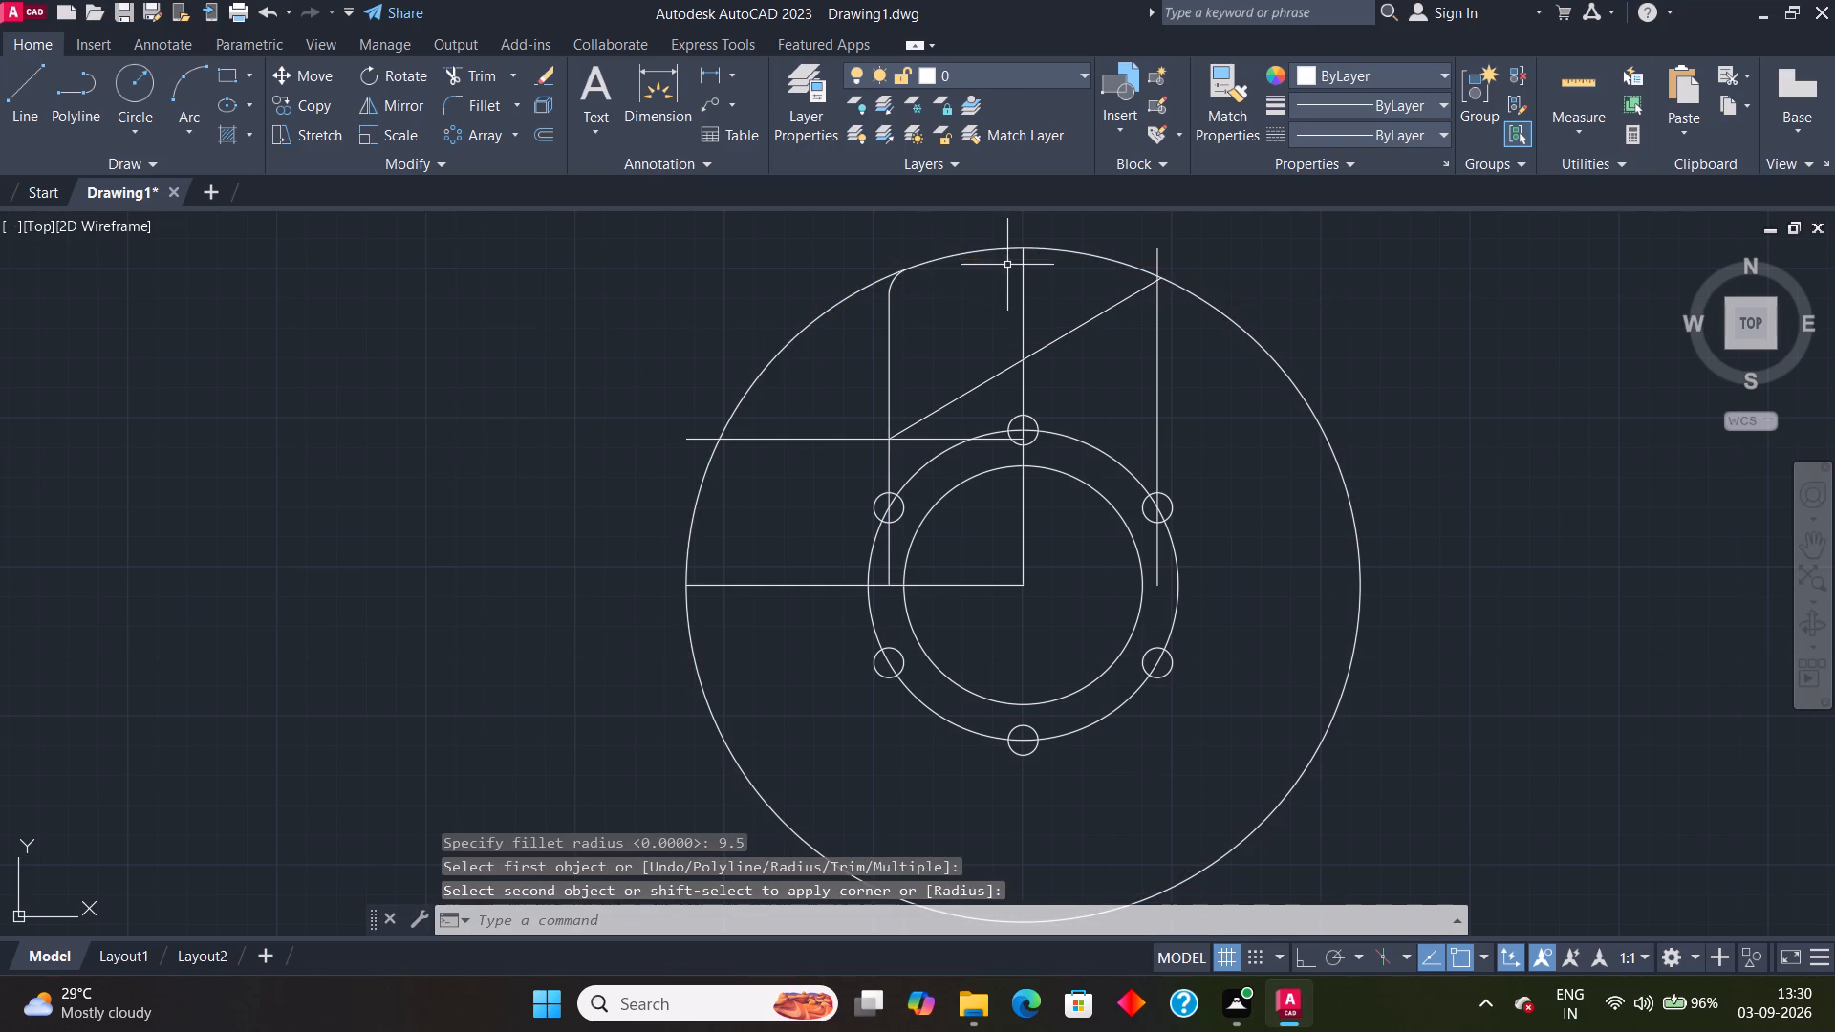
Fillet both ends of the angled line with radius 9.5, against the left offset vertical line and the outer circle.
{"action": "key", "text": "space"}
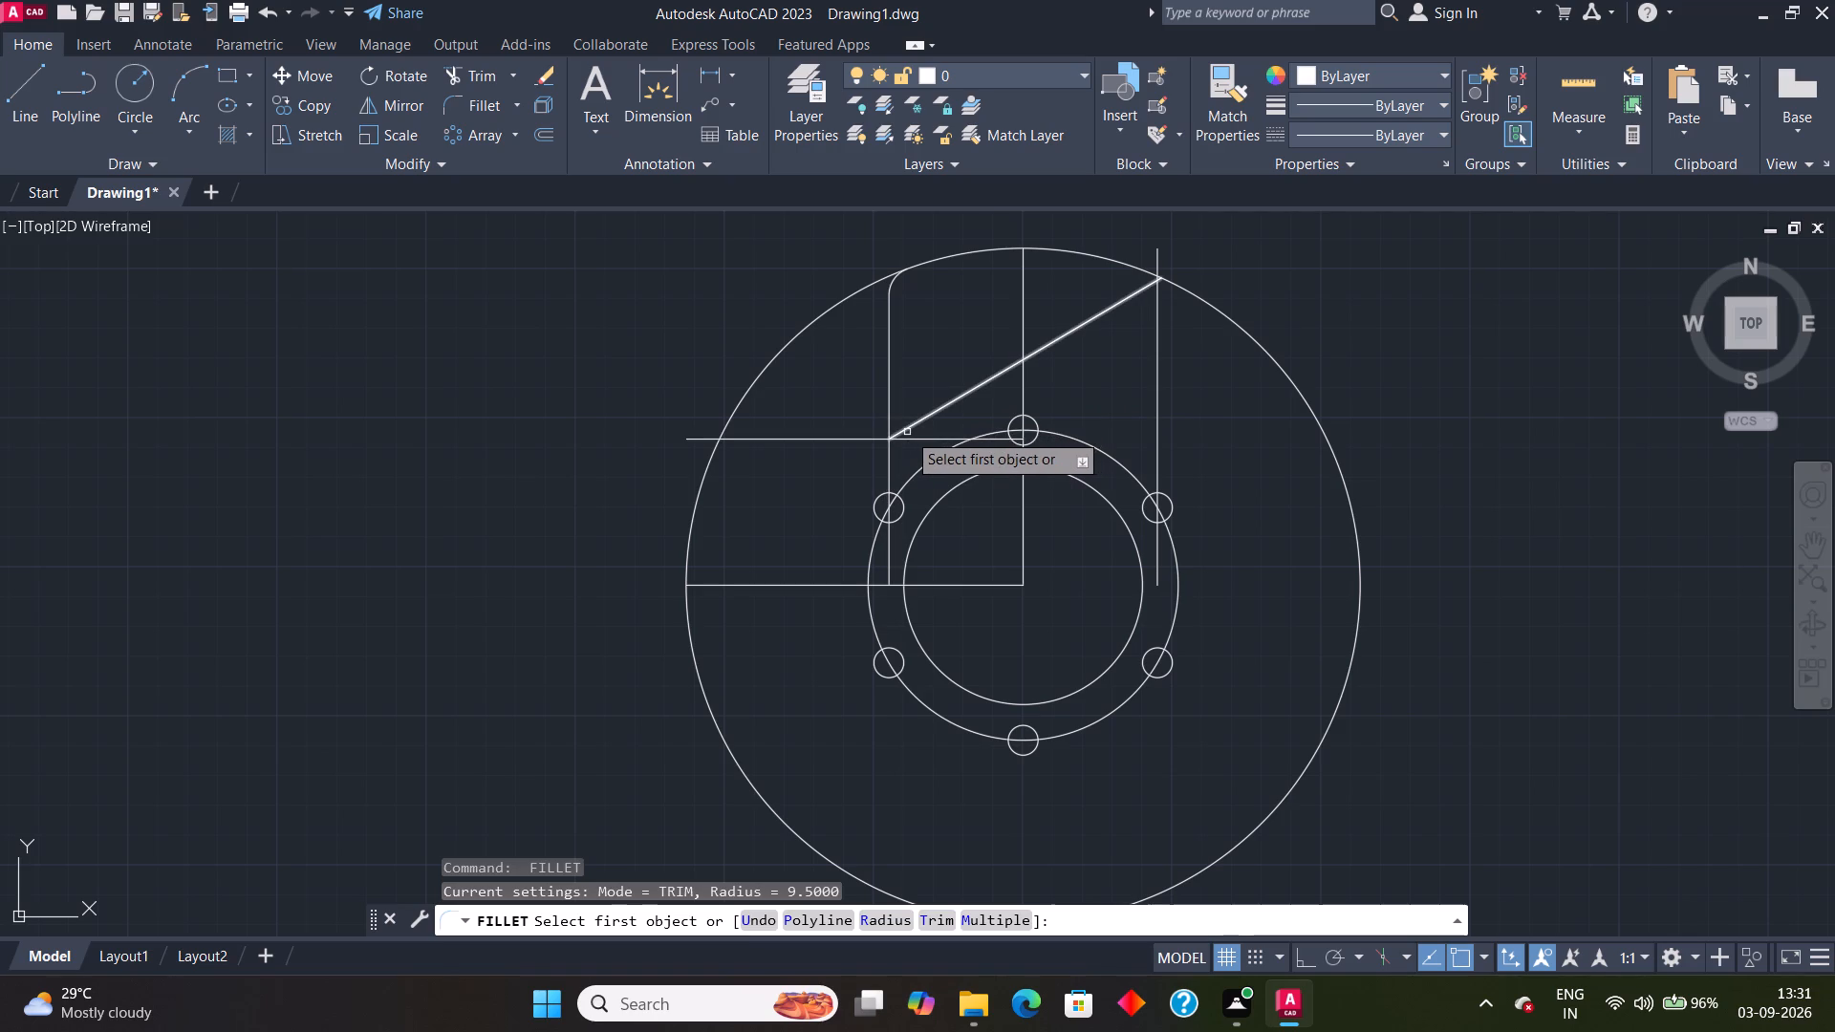
{"action": "left_click", "coordinate": [892, 390]}
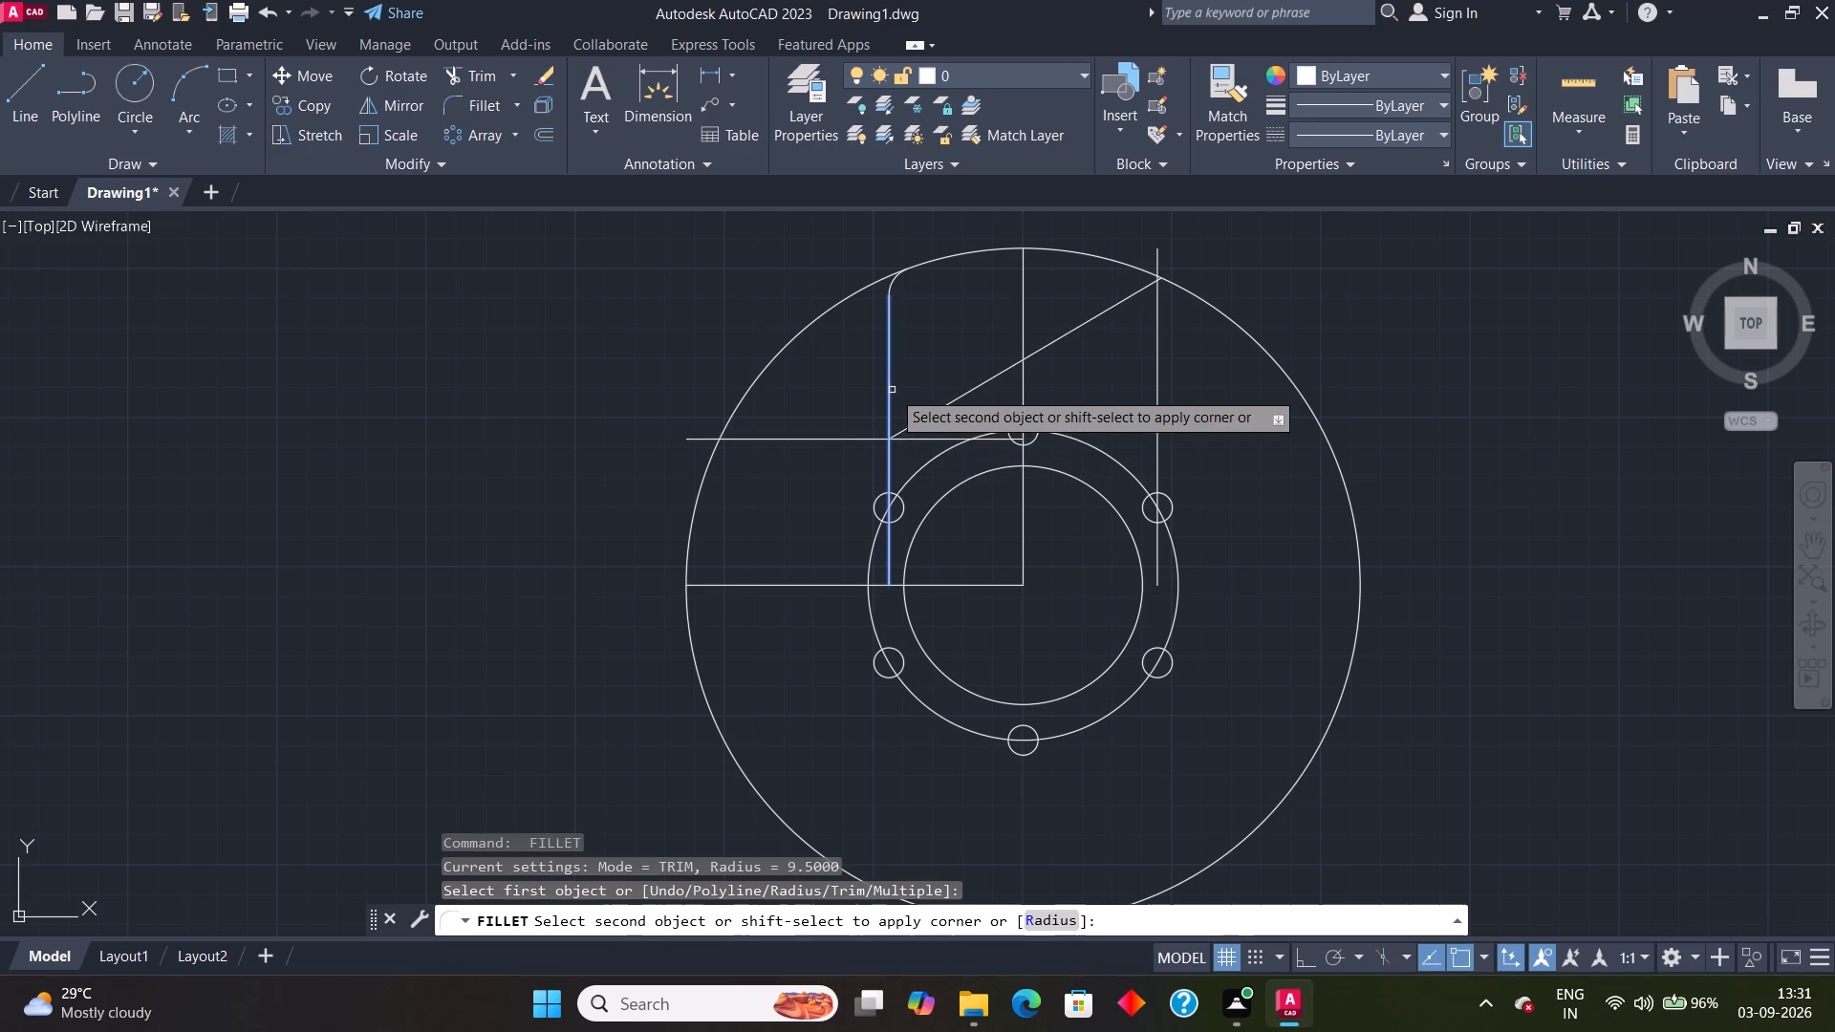
{"action": "left_click", "coordinate": [915, 426]}
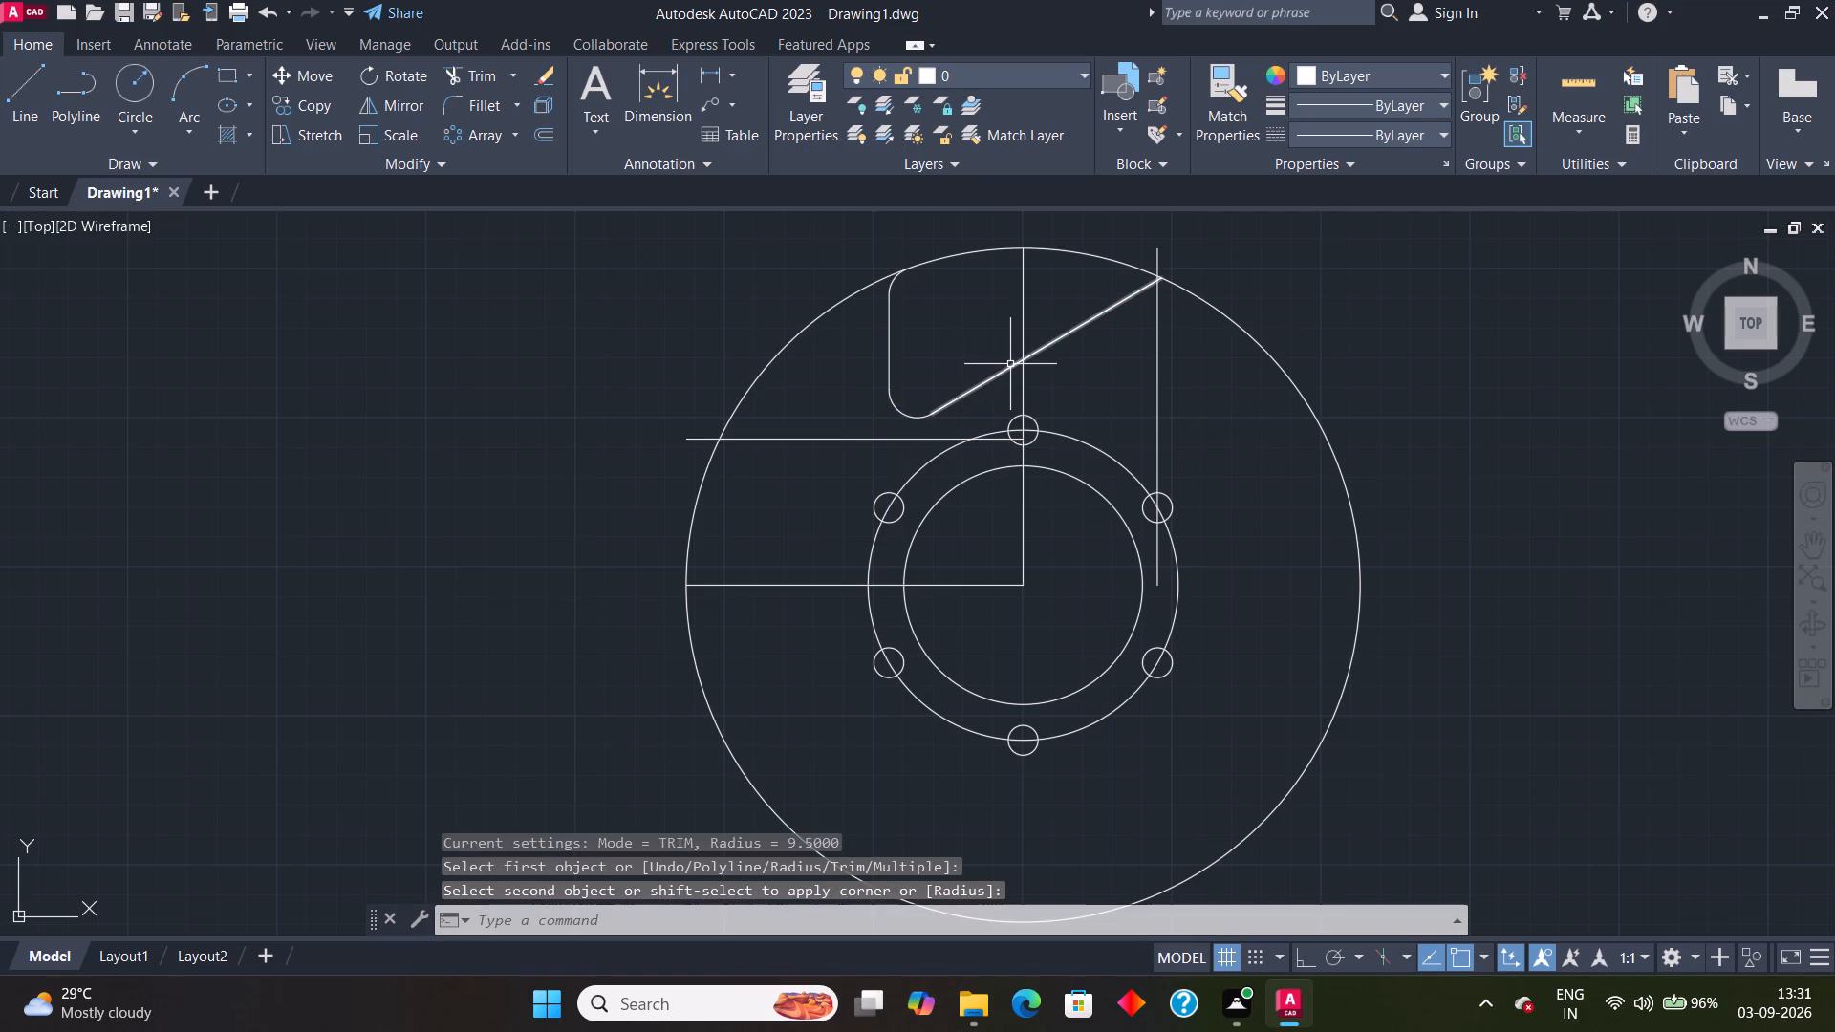
{"action": "key", "text": "space"}
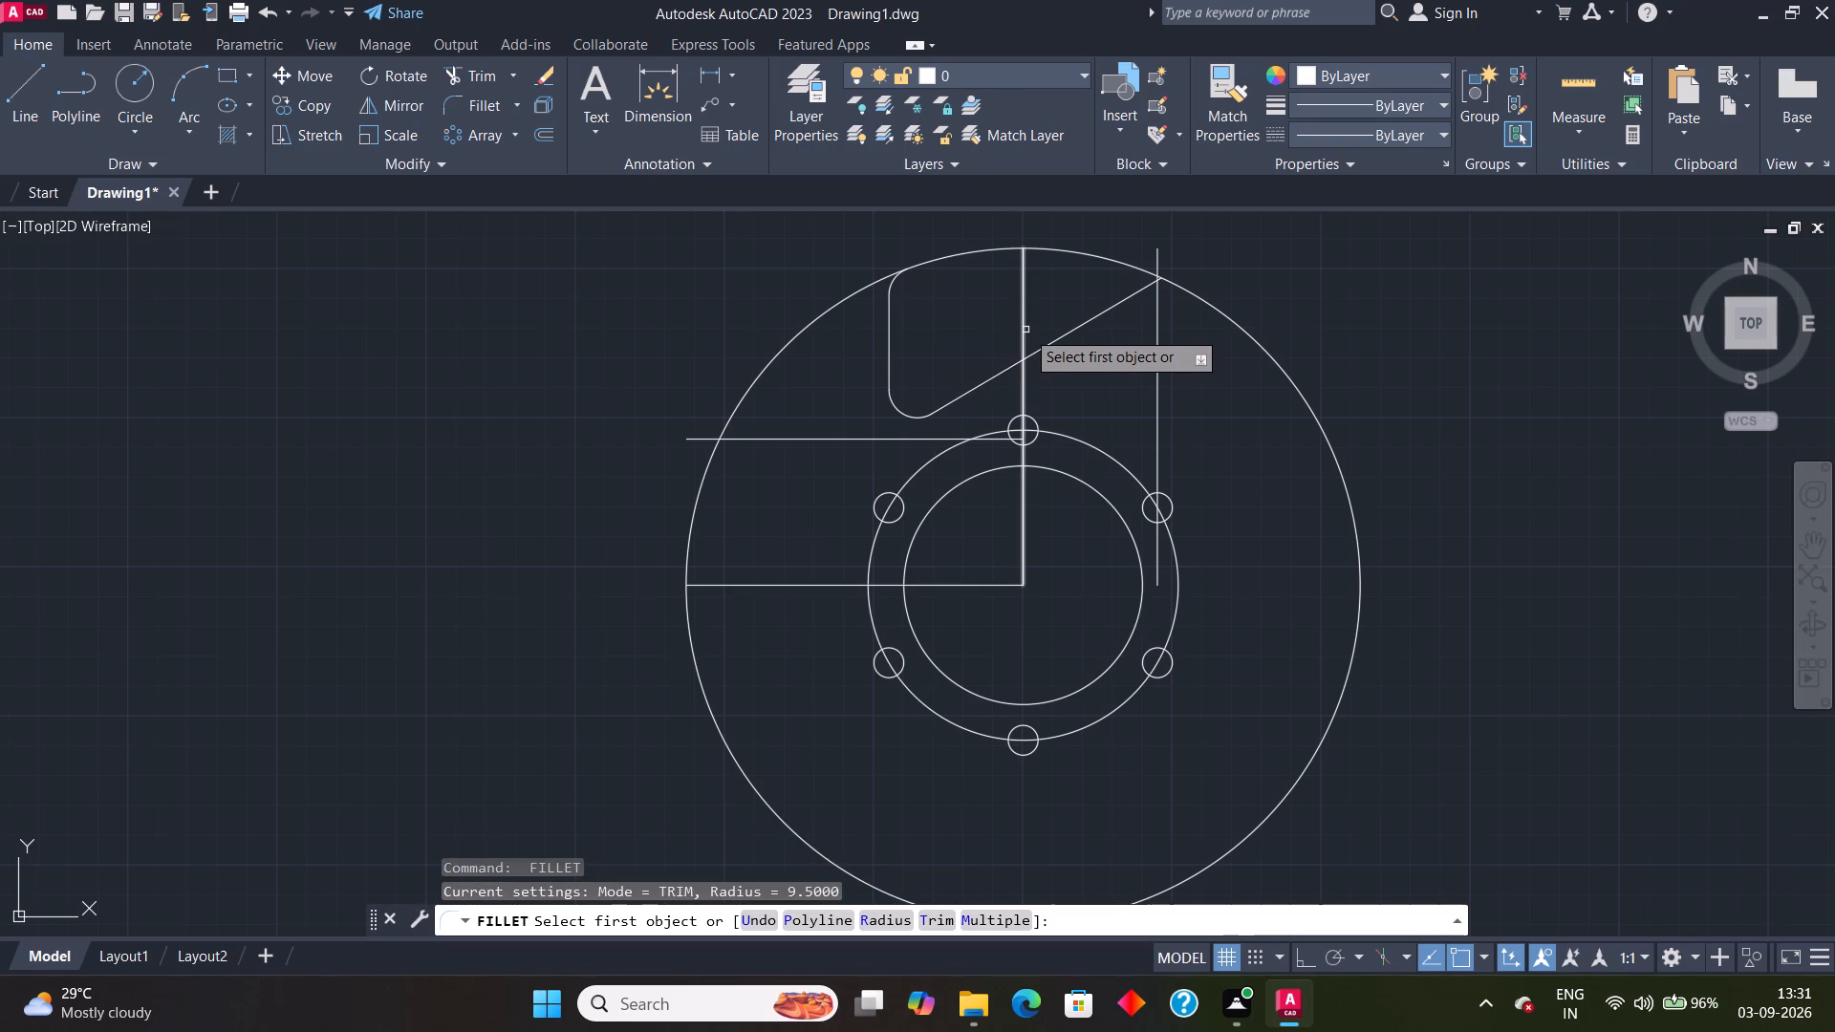
{"action": "left_click", "coordinate": [1139, 290]}
{"action": "left_click", "coordinate": [1139, 270]}
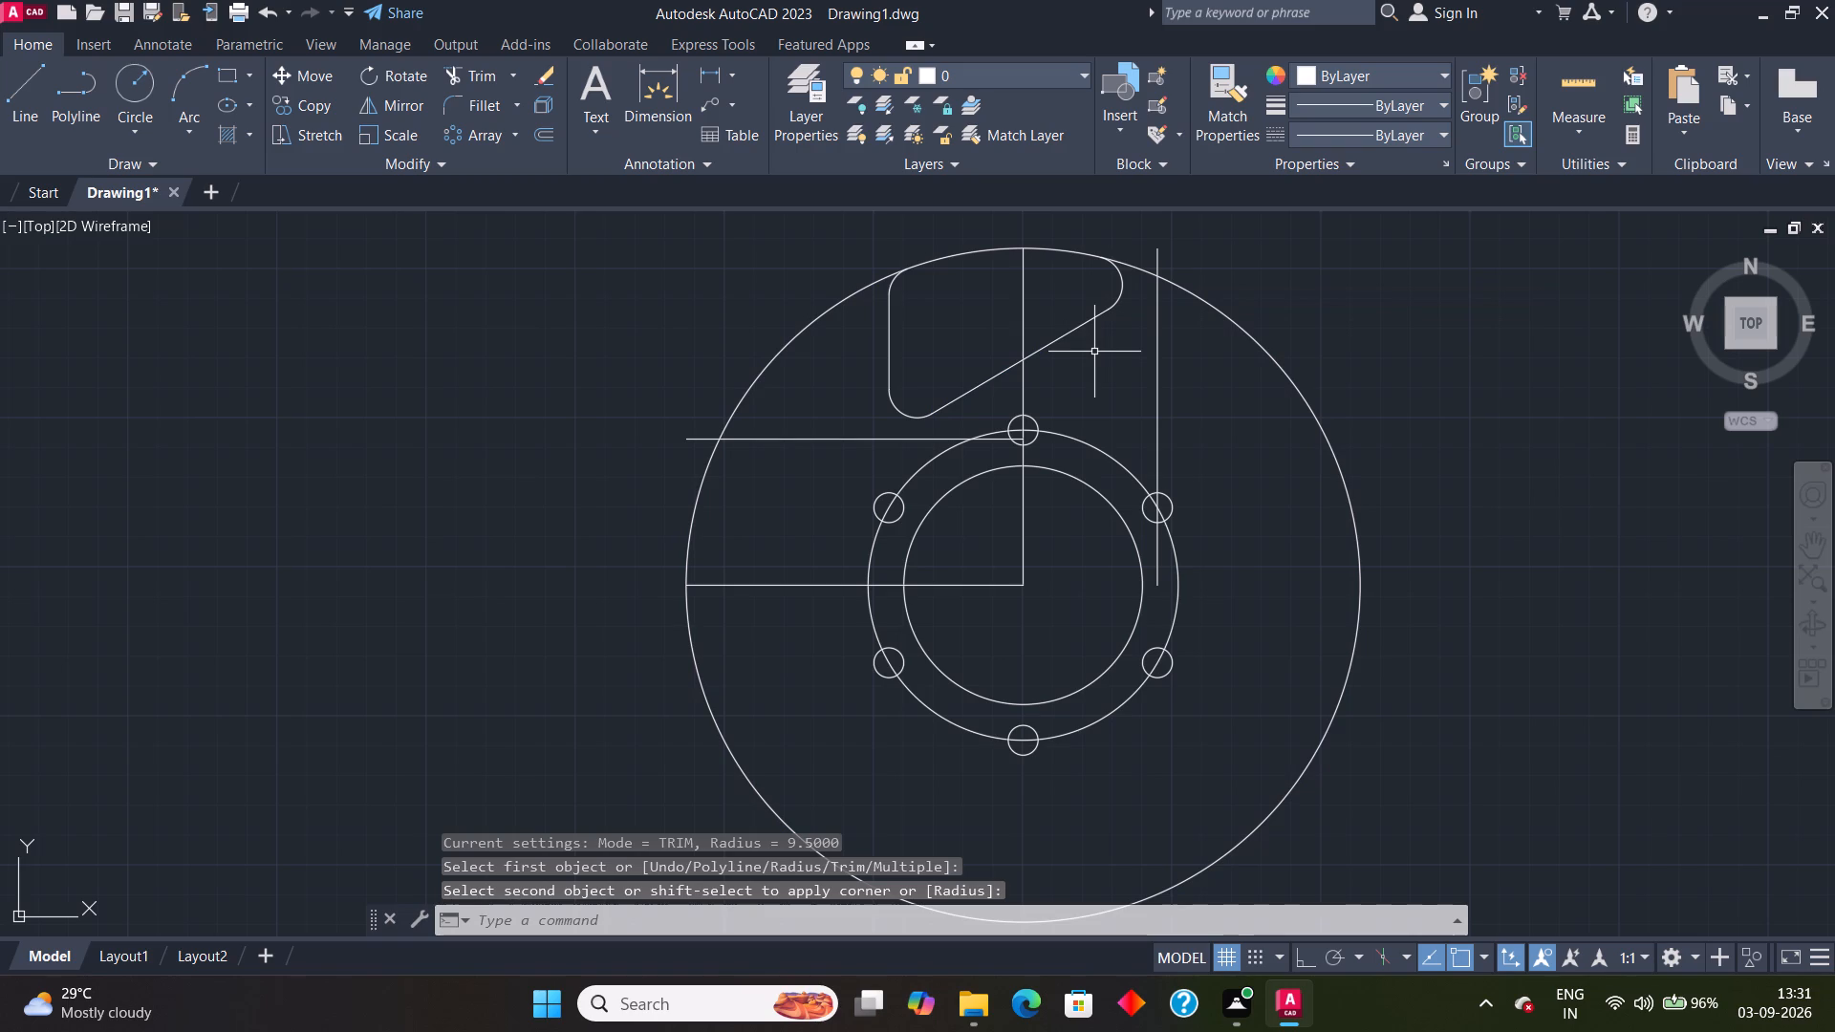
Trim the outer circle, keeping only the arc that closes the top of the filleted pocket.
{"action": "left_click", "coordinate": [773, 360]}
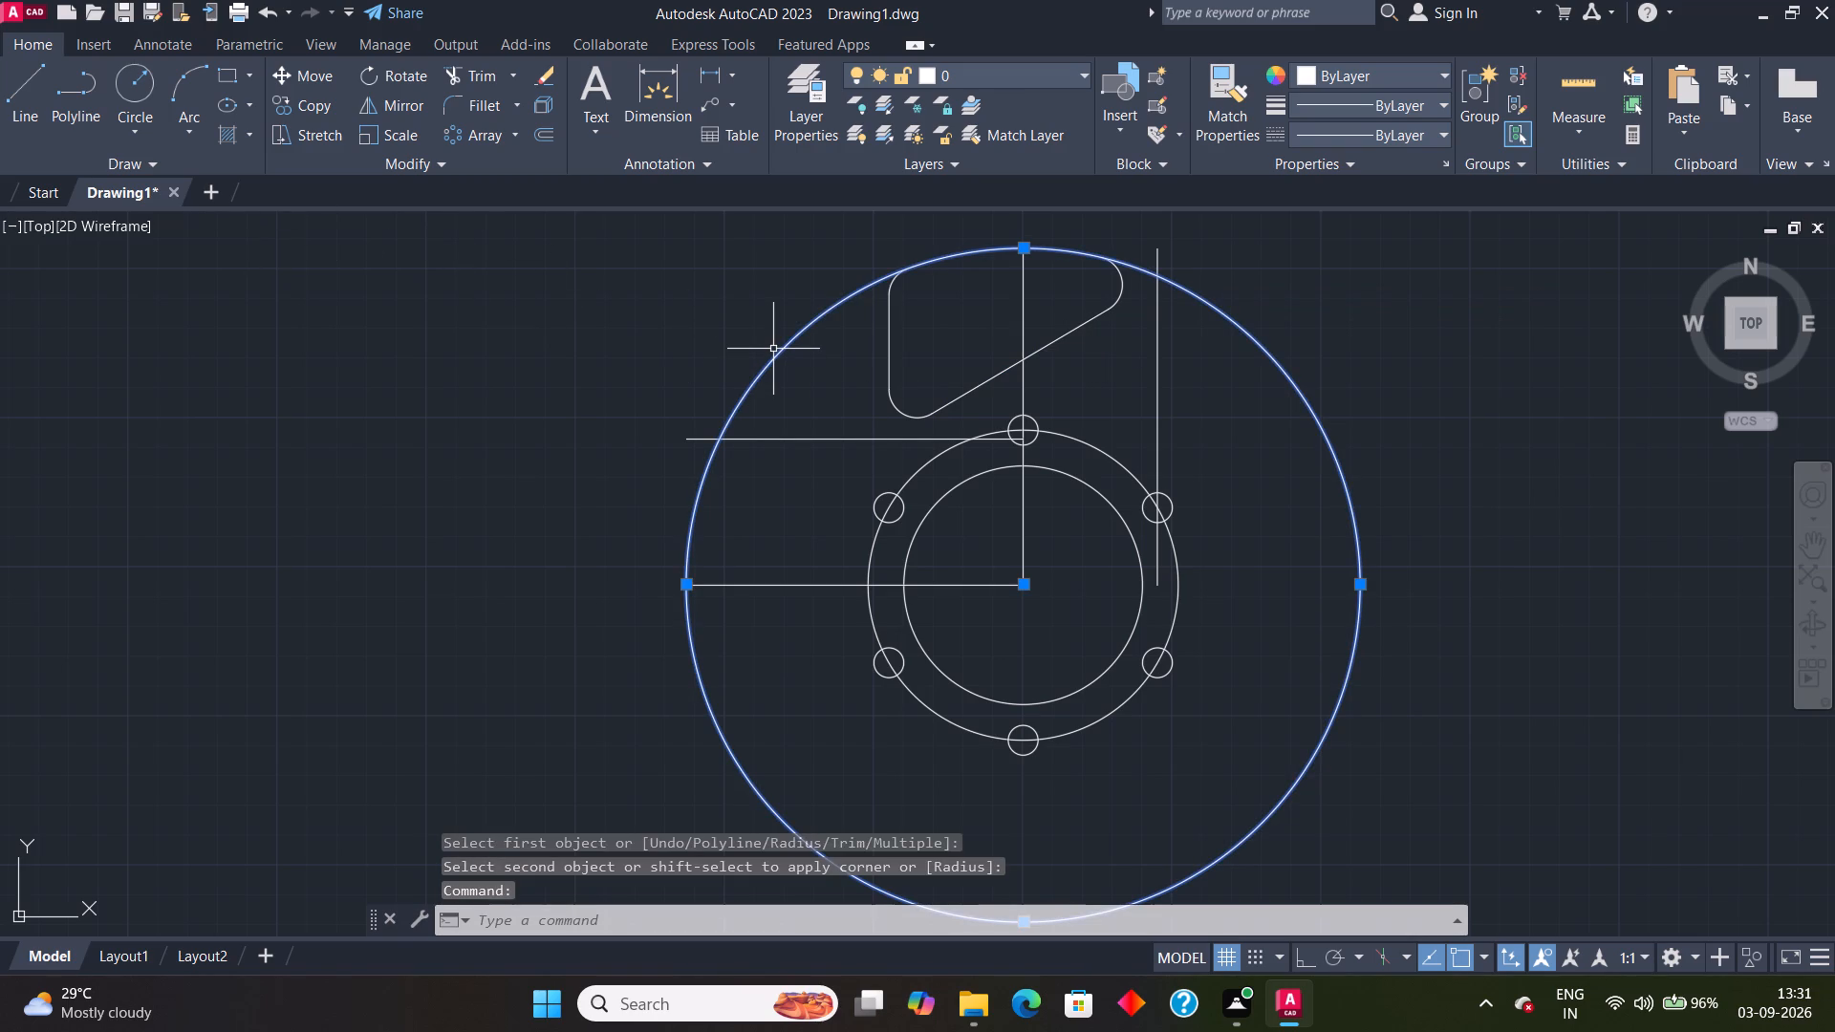
{"action": "key", "text": "Escape"}
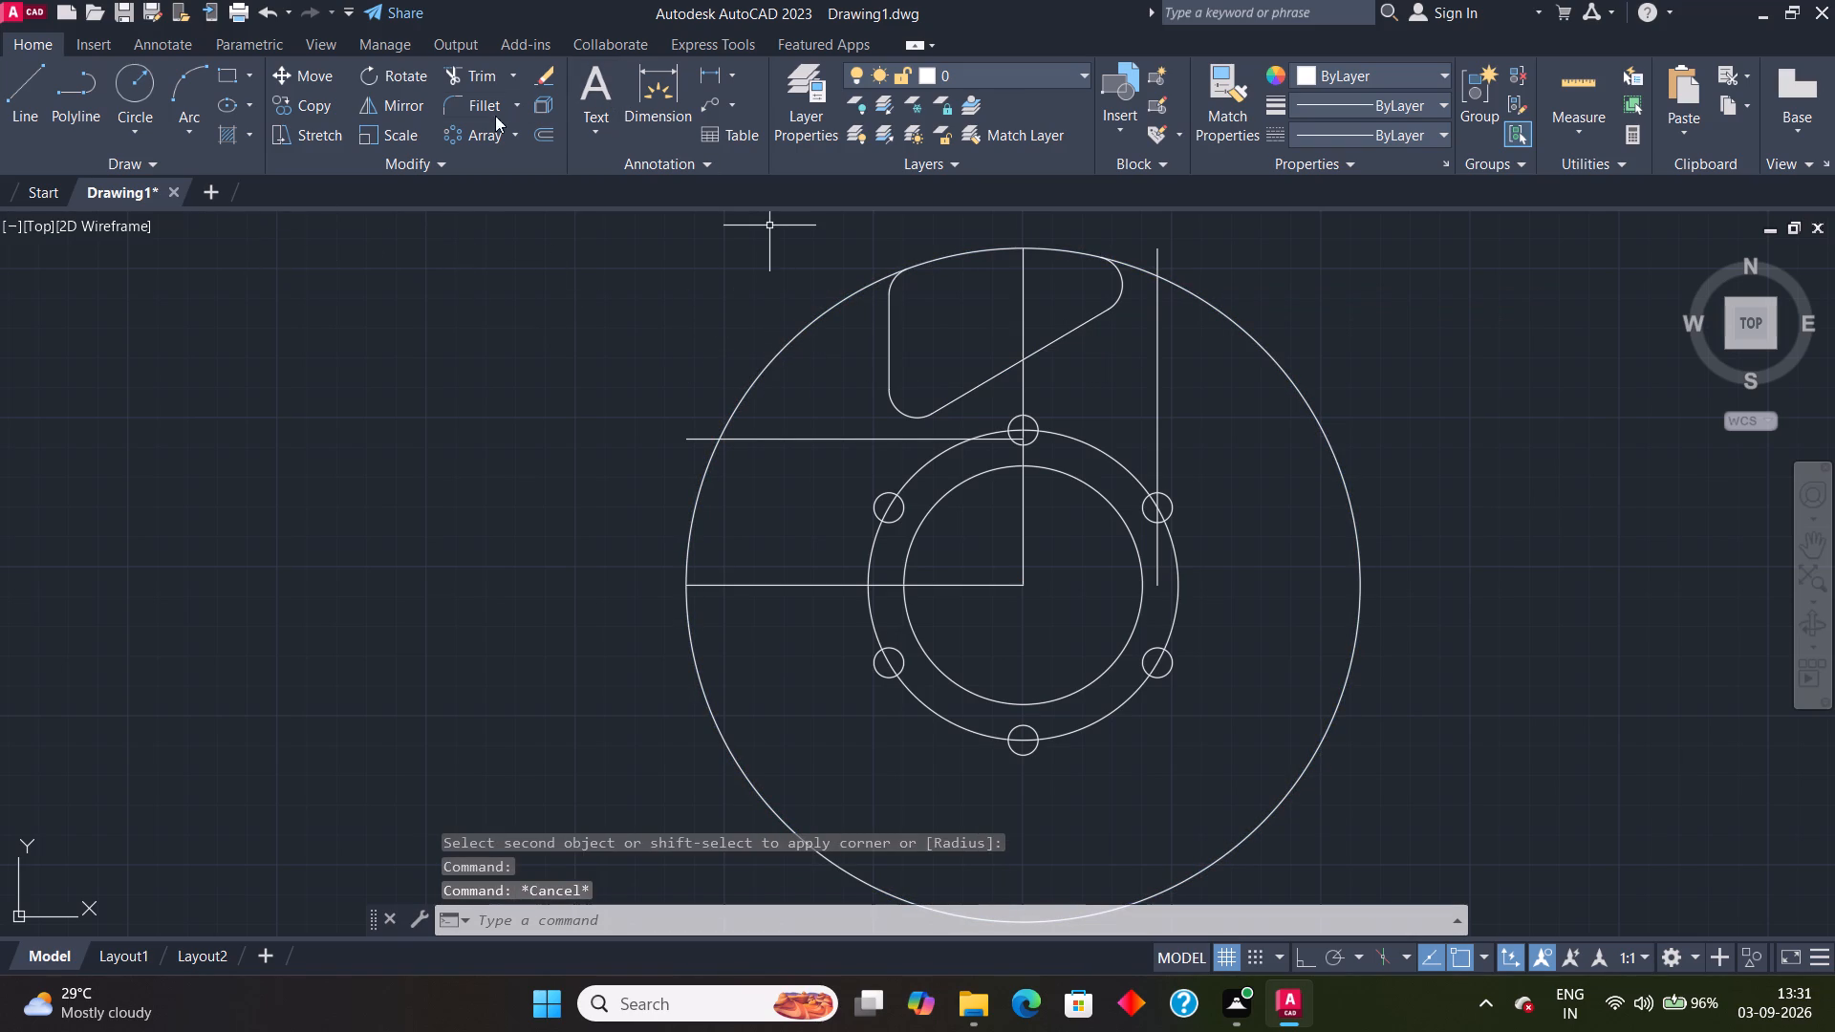
{"action": "left_click", "coordinate": [493, 73]}
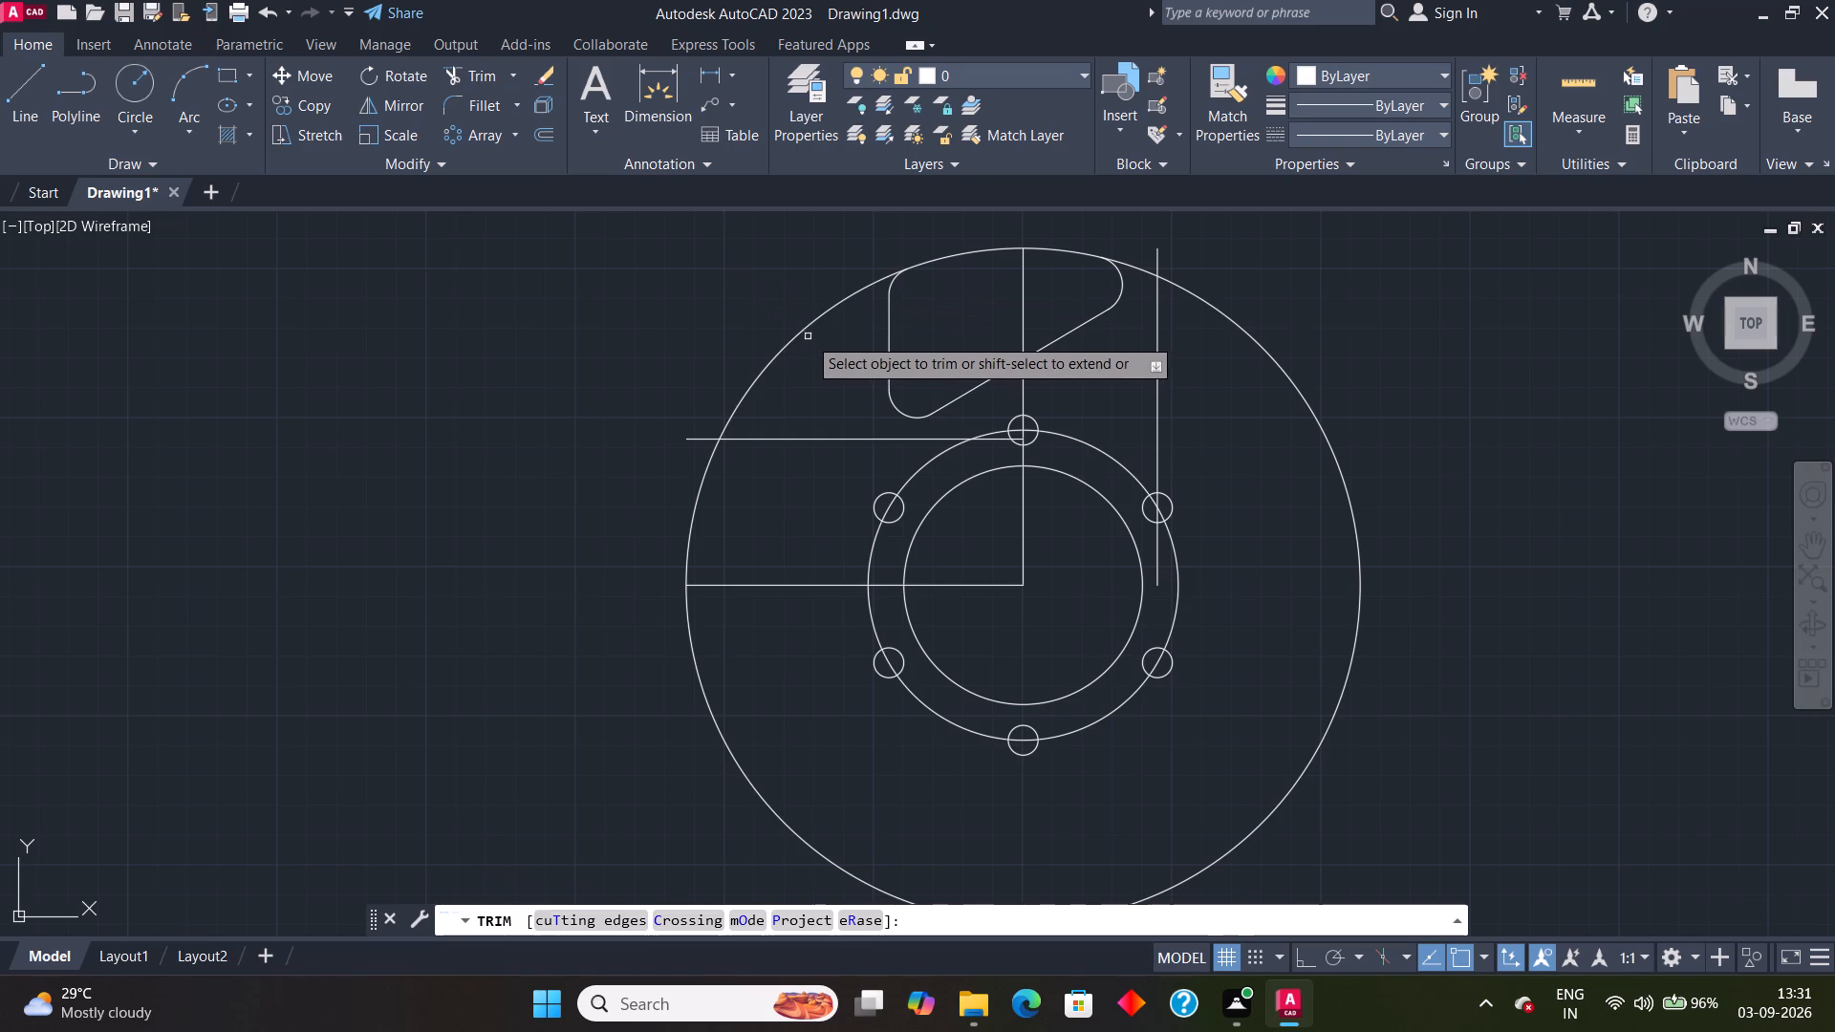
{"action": "left_click", "coordinate": [800, 333]}
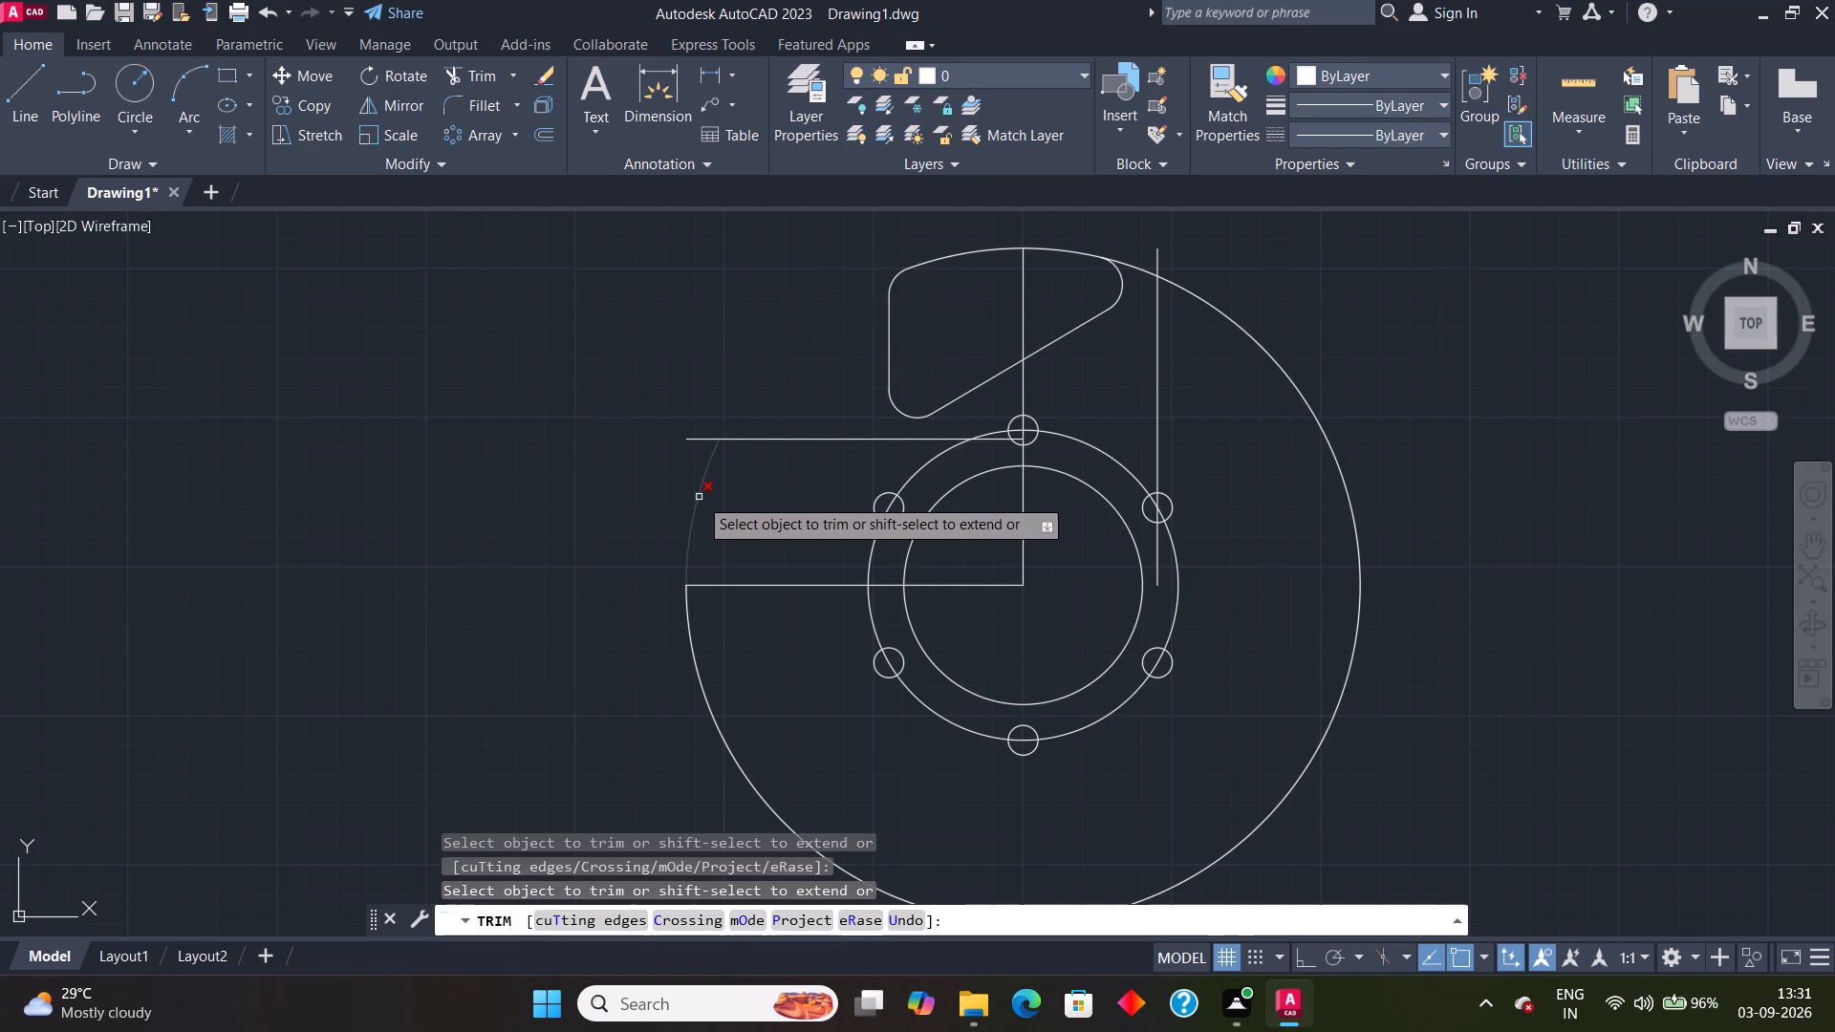
{"action": "scroll", "coordinate": [1165, 308], "scroll_direction": "down", "scroll_amount": 2}
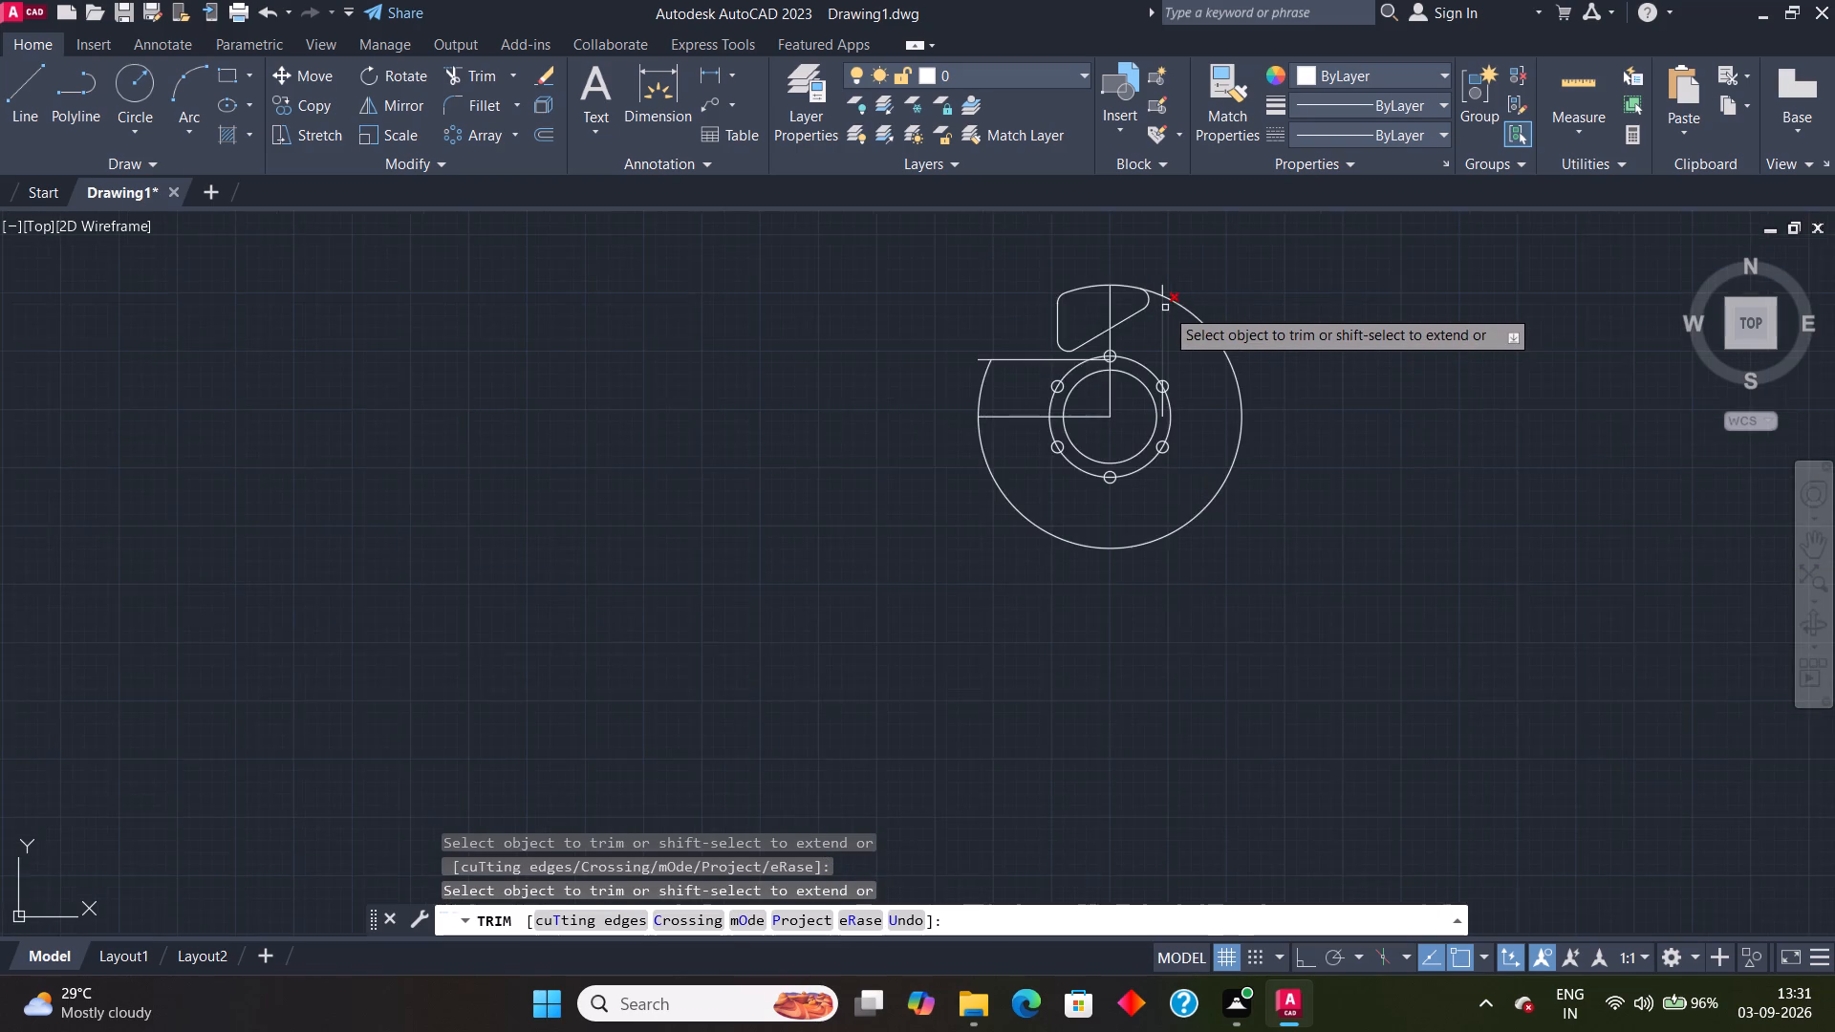
{"action": "scroll", "coordinate": [1165, 308], "scroll_direction": "up", "scroll_amount": 3}
{"action": "left_click", "coordinate": [1132, 246]}
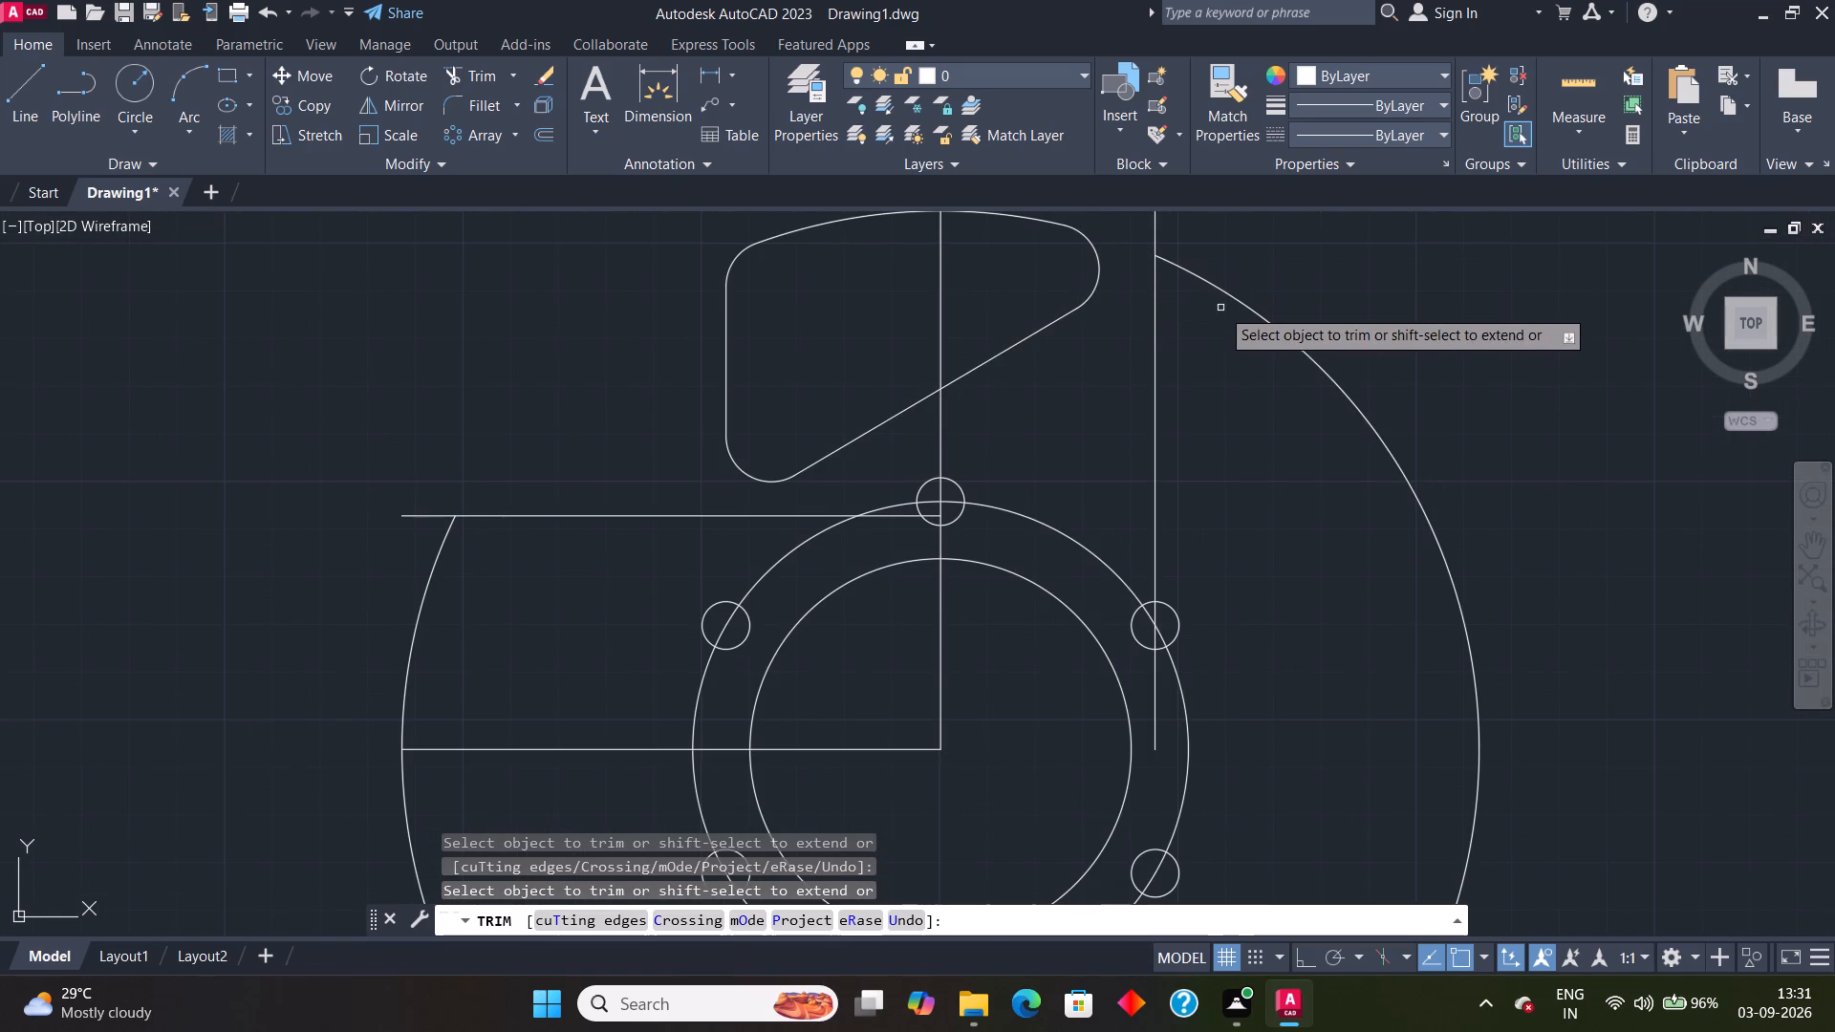
{"action": "left_click", "coordinate": [1228, 296]}
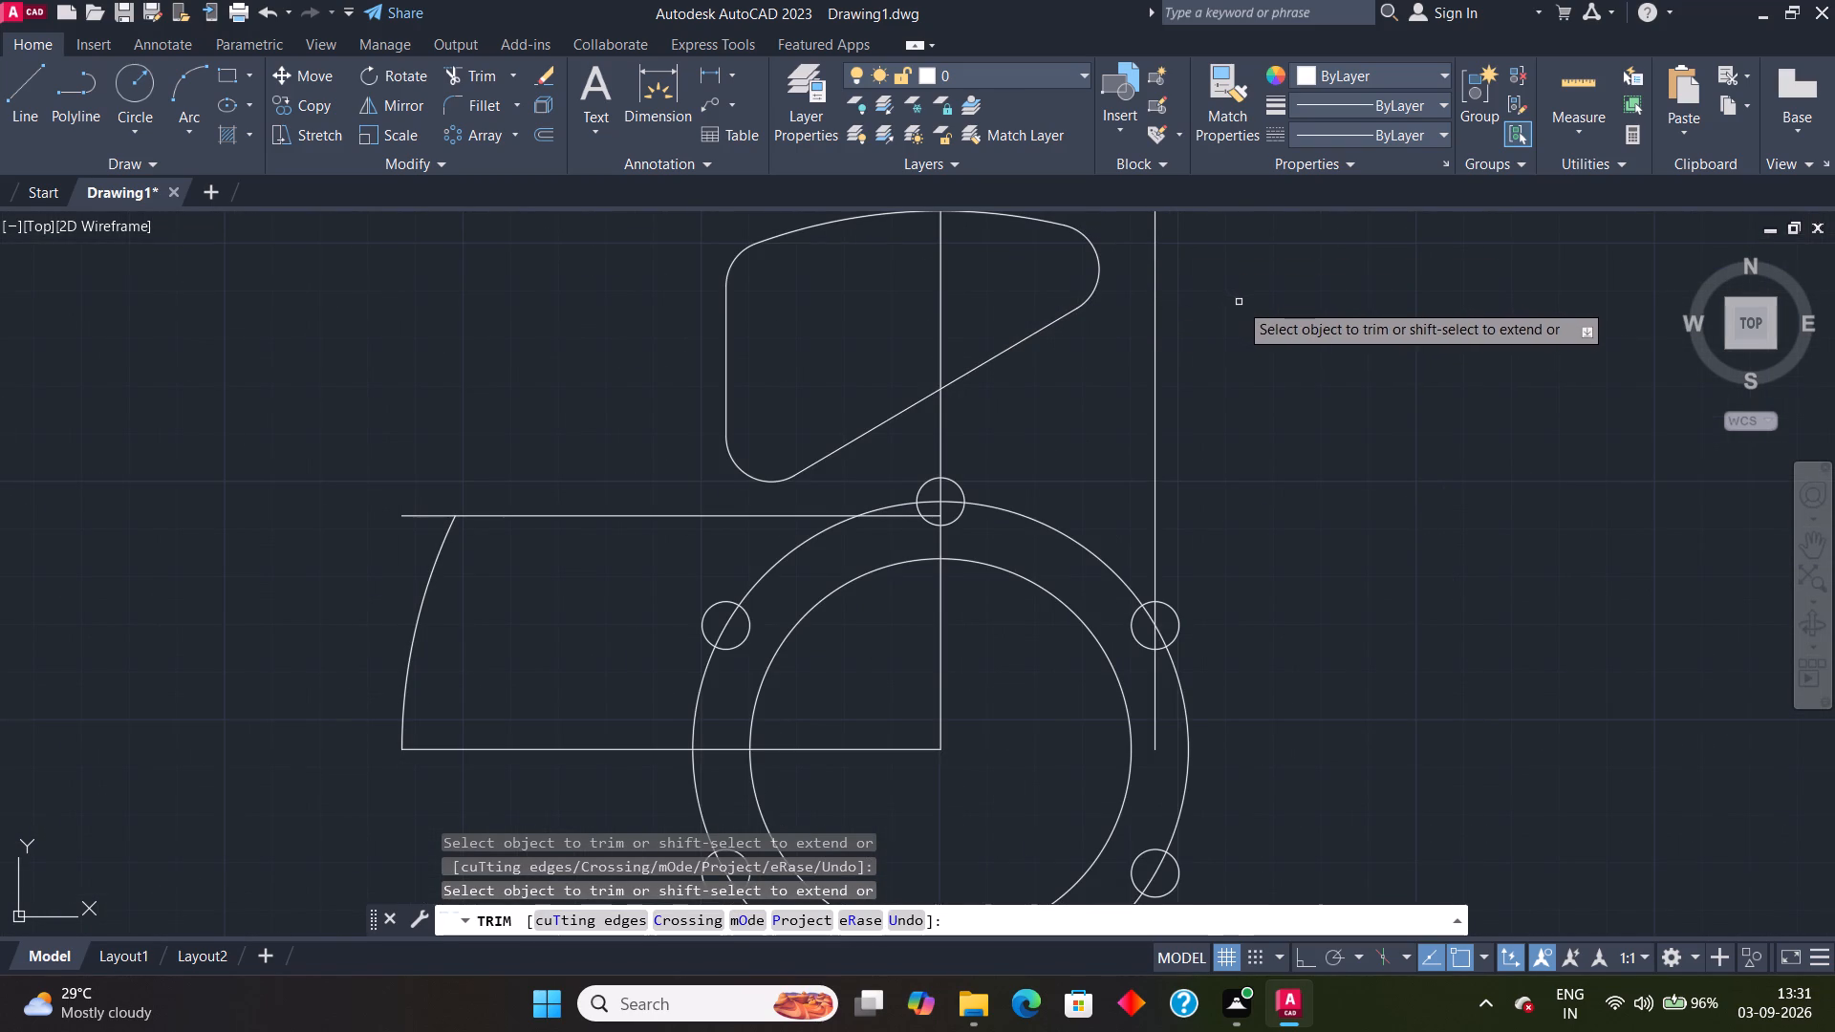
{"action": "scroll", "coordinate": [1239, 302], "scroll_direction": "up", "scroll_amount": 4}
{"action": "scroll", "coordinate": [1239, 302], "scroll_direction": "down", "scroll_amount": 8}
{"action": "scroll", "coordinate": [1117, 367], "scroll_direction": "up", "scroll_amount": 3}
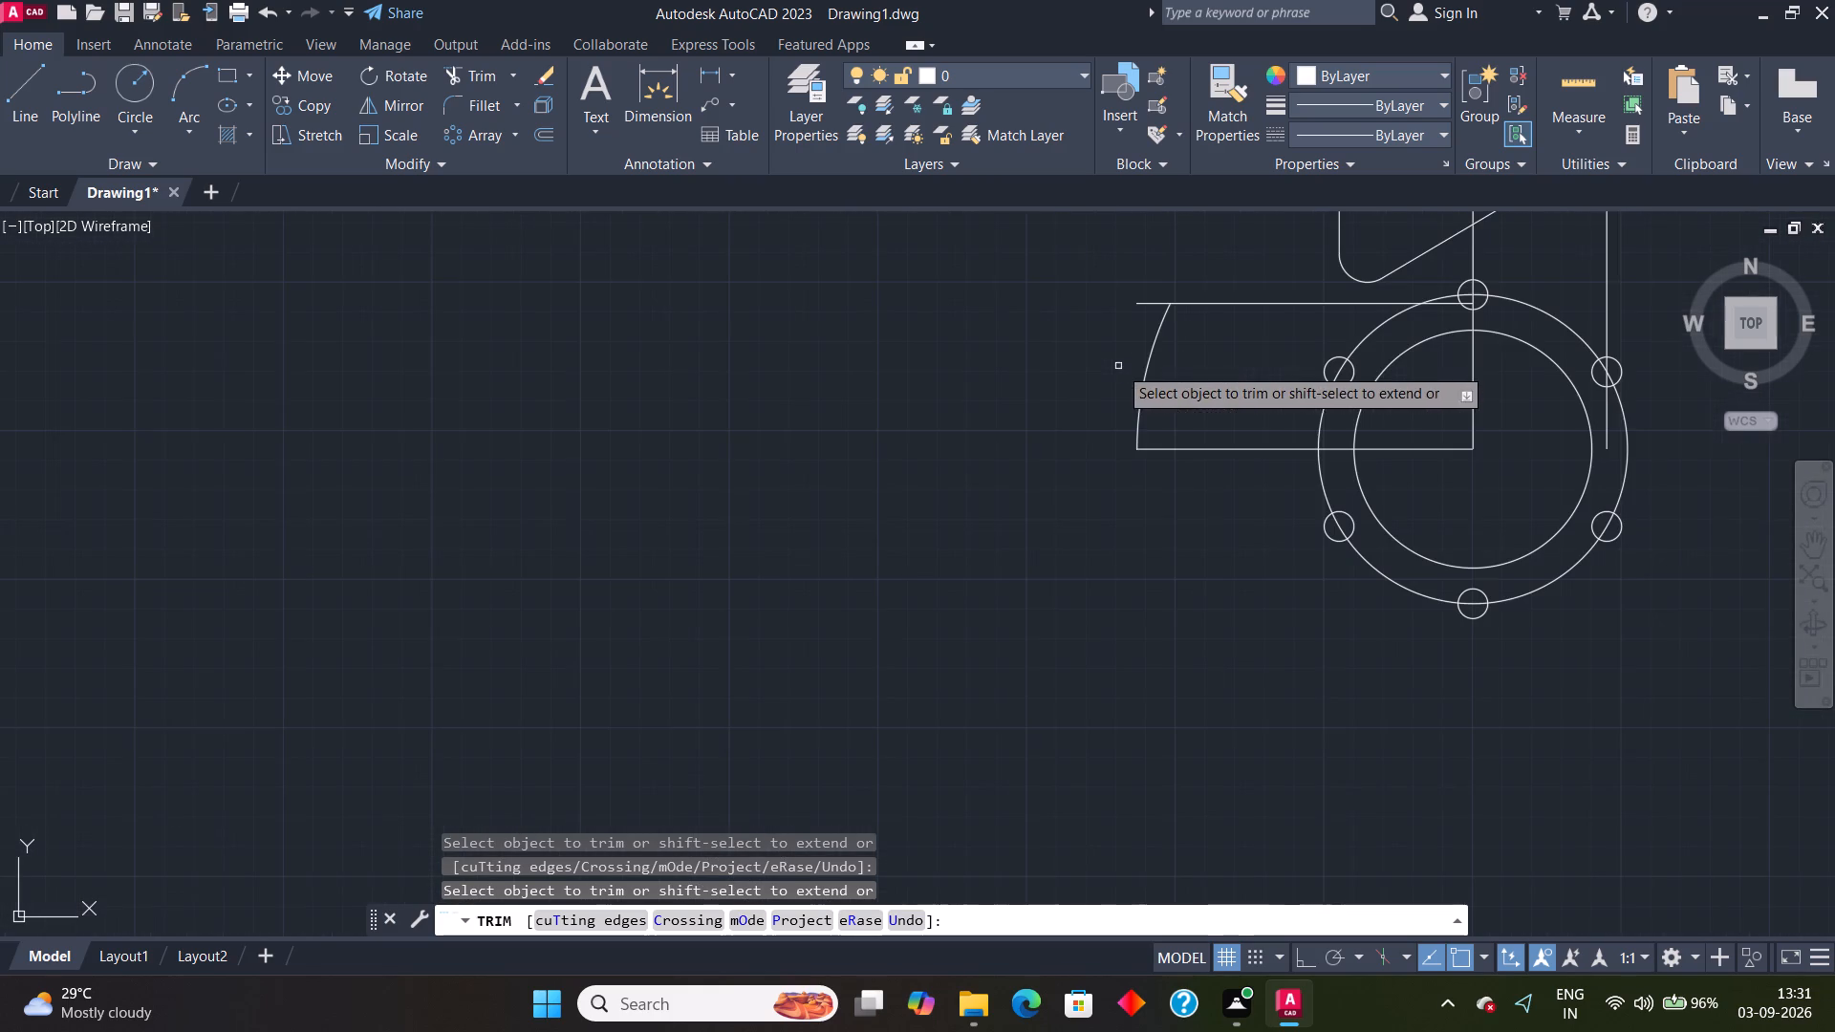
{"action": "left_click", "coordinate": [1144, 366]}
{"action": "scroll", "coordinate": [1144, 366], "scroll_direction": "up", "scroll_amount": 2}
{"action": "scroll", "coordinate": [1144, 366], "scroll_direction": "down", "scroll_amount": 3}
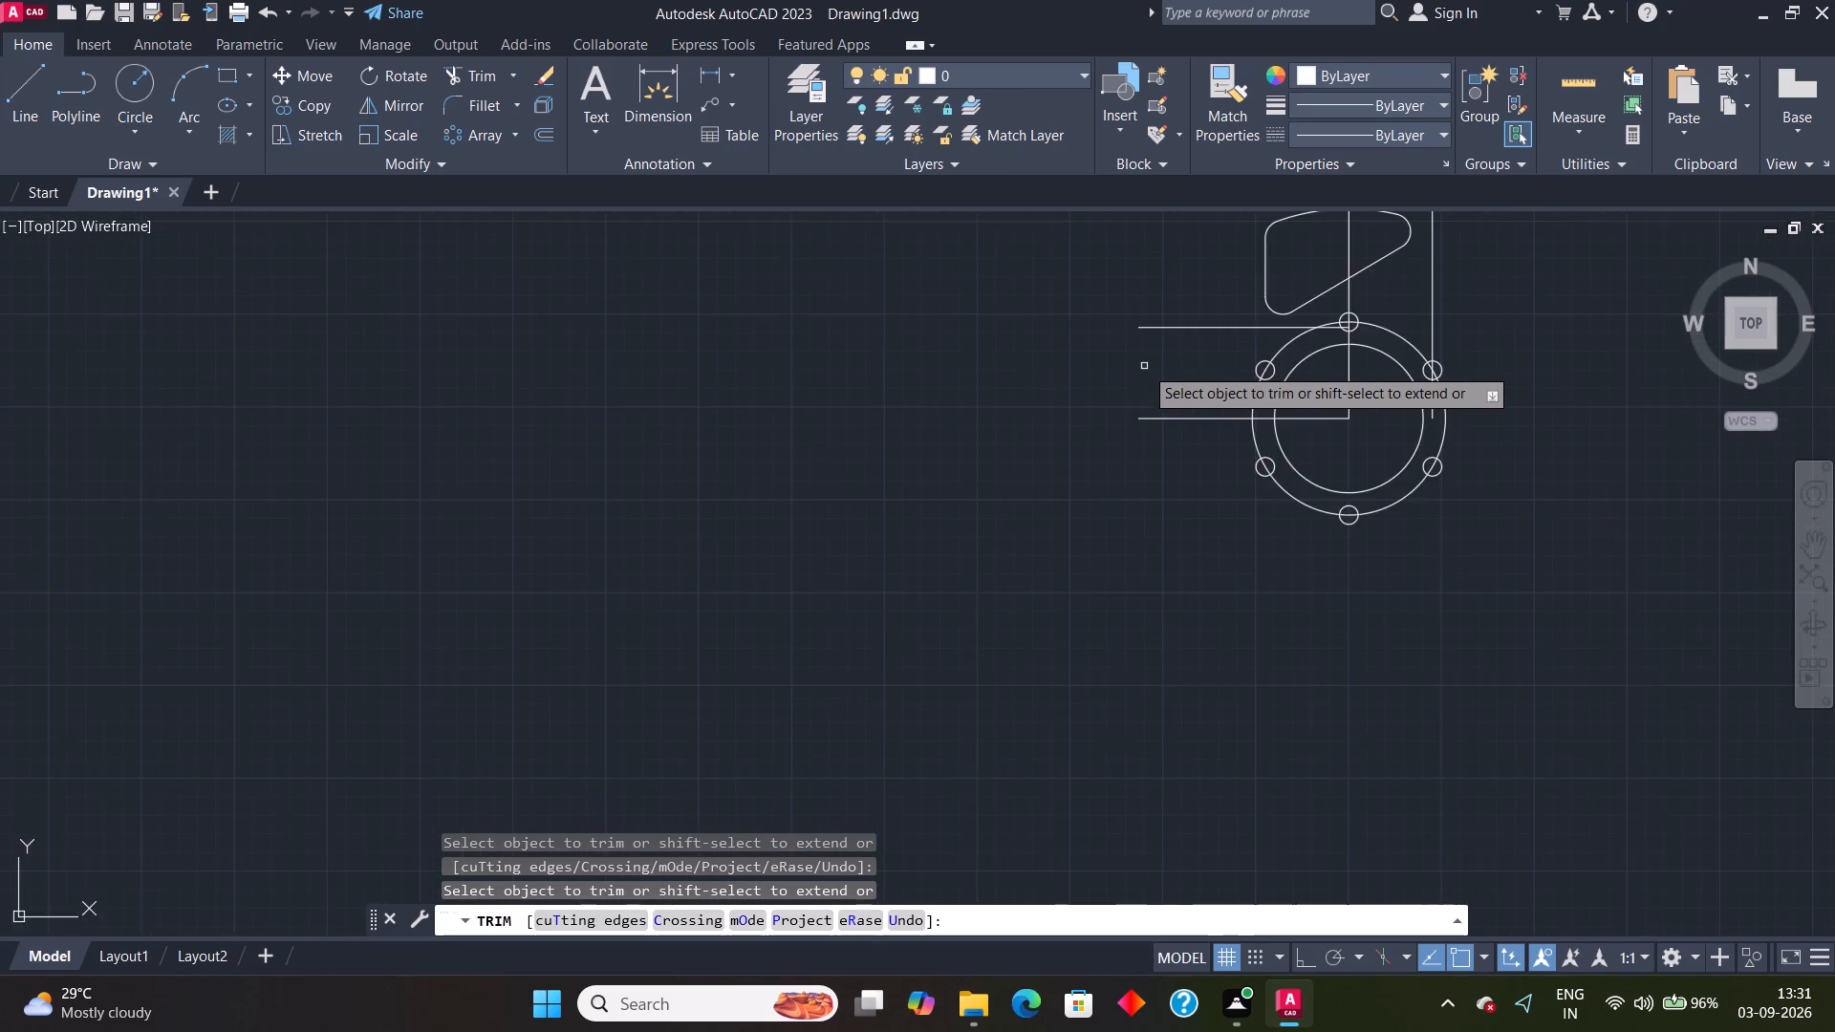
{"action": "scroll", "coordinate": [1144, 366], "scroll_direction": "down", "scroll_amount": 2}
{"action": "key", "text": "Escape"}
Join the three straight and curved sides and three corner fillets of the pocket outline into one polyline.
{"action": "scroll", "coordinate": [1318, 311], "scroll_direction": "down", "scroll_amount": 2}
{"action": "scroll", "coordinate": [1317, 311], "scroll_direction": "up", "scroll_amount": 5}
{"action": "left_click", "coordinate": [916, 294]}
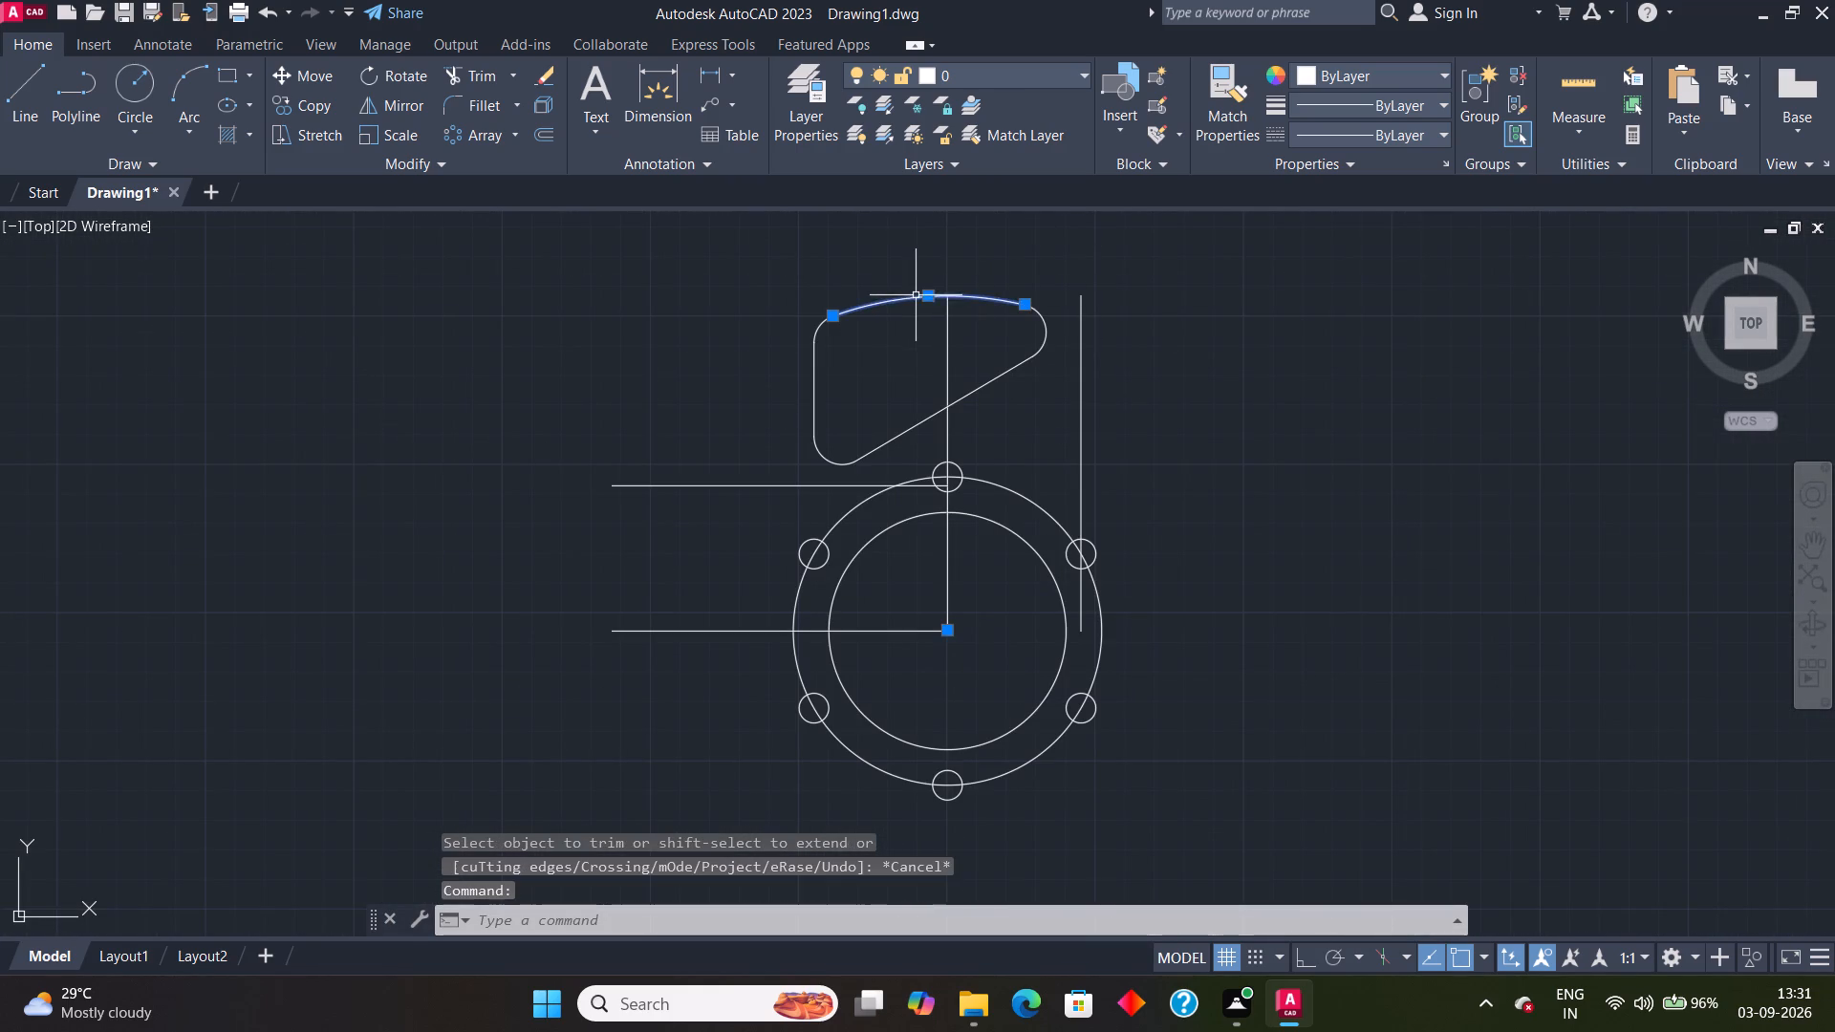
{"action": "left_click", "coordinate": [1042, 320]}
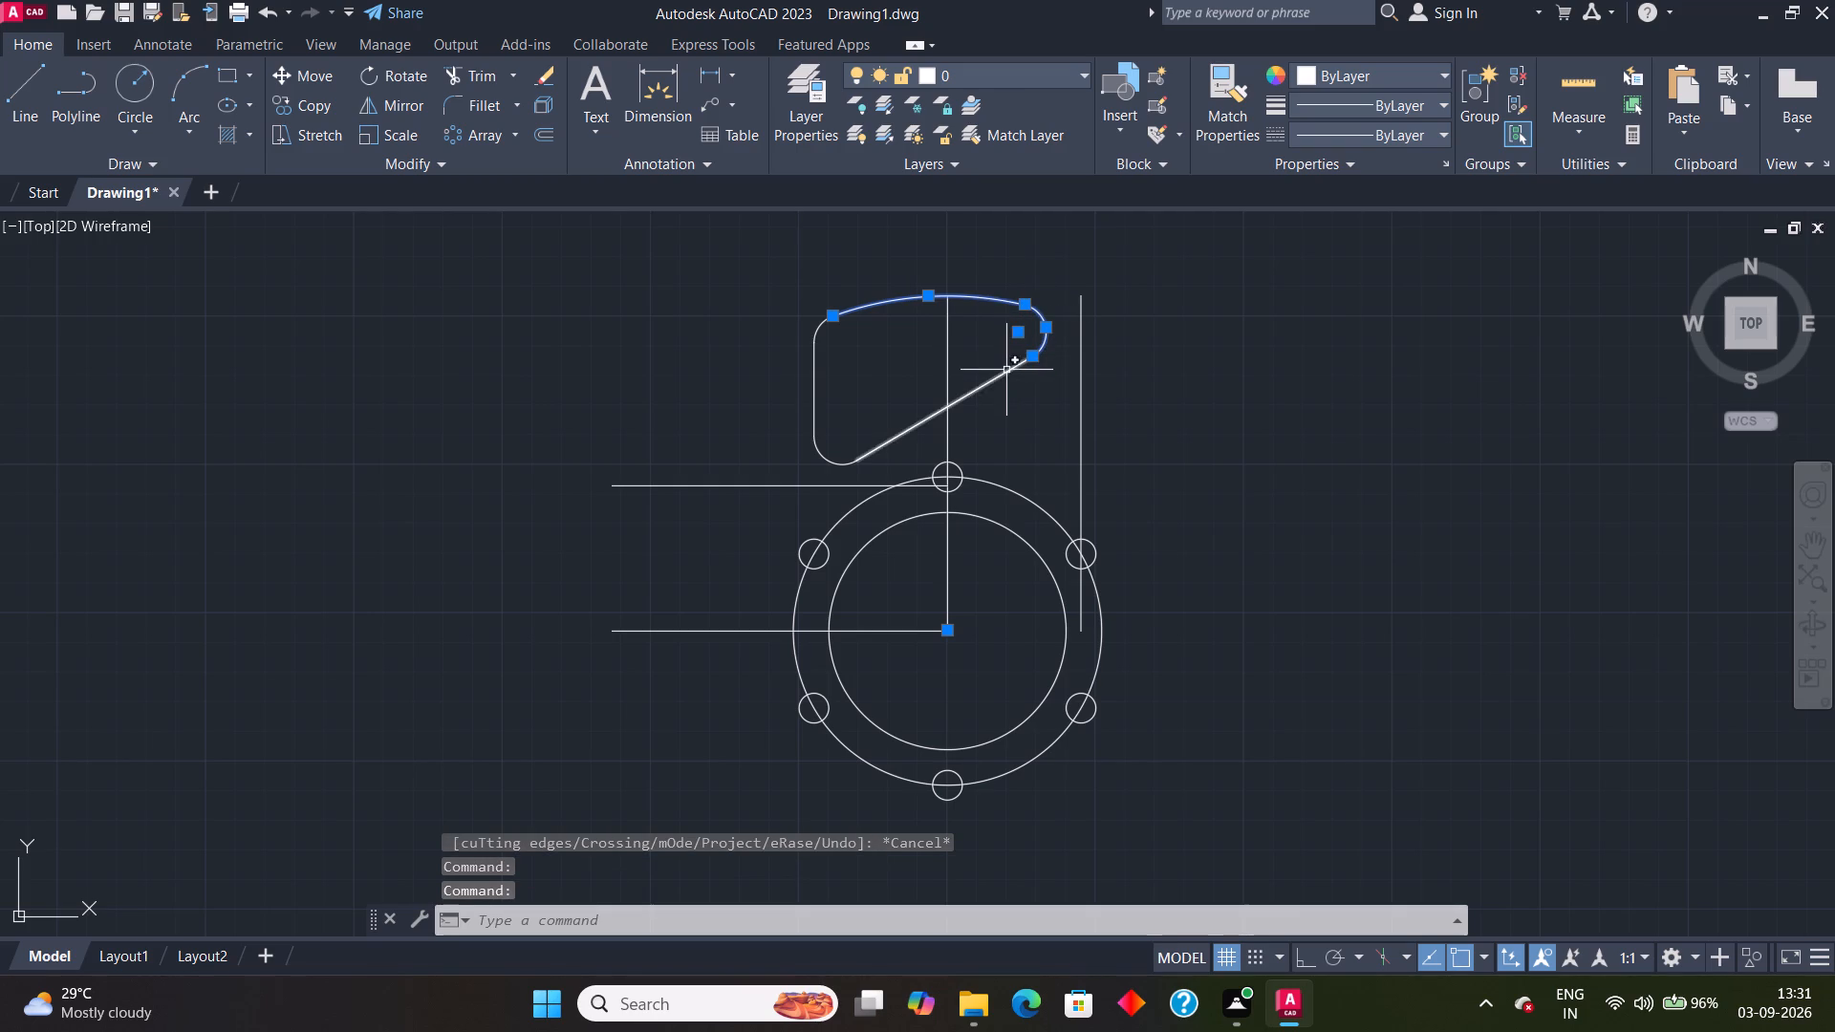
{"action": "left_click", "coordinate": [1006, 372]}
{"action": "left_click", "coordinate": [831, 462]}
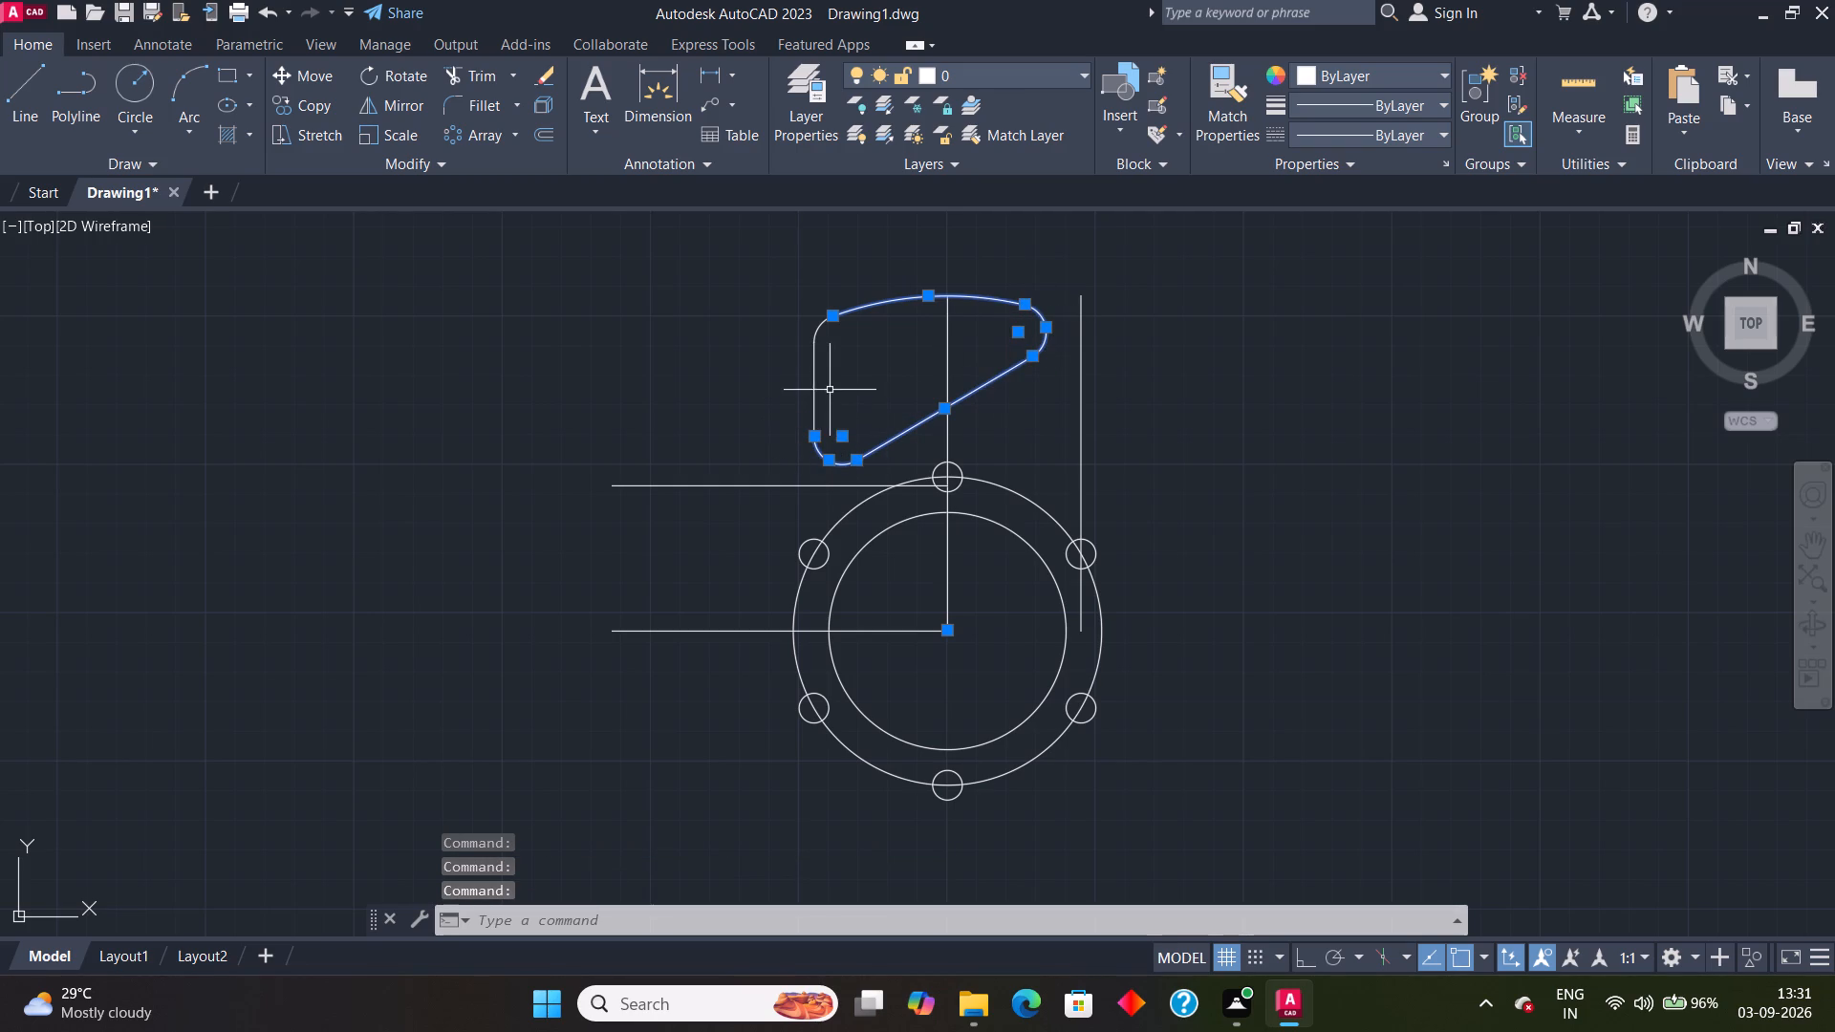
{"action": "left_click", "coordinate": [817, 369]}
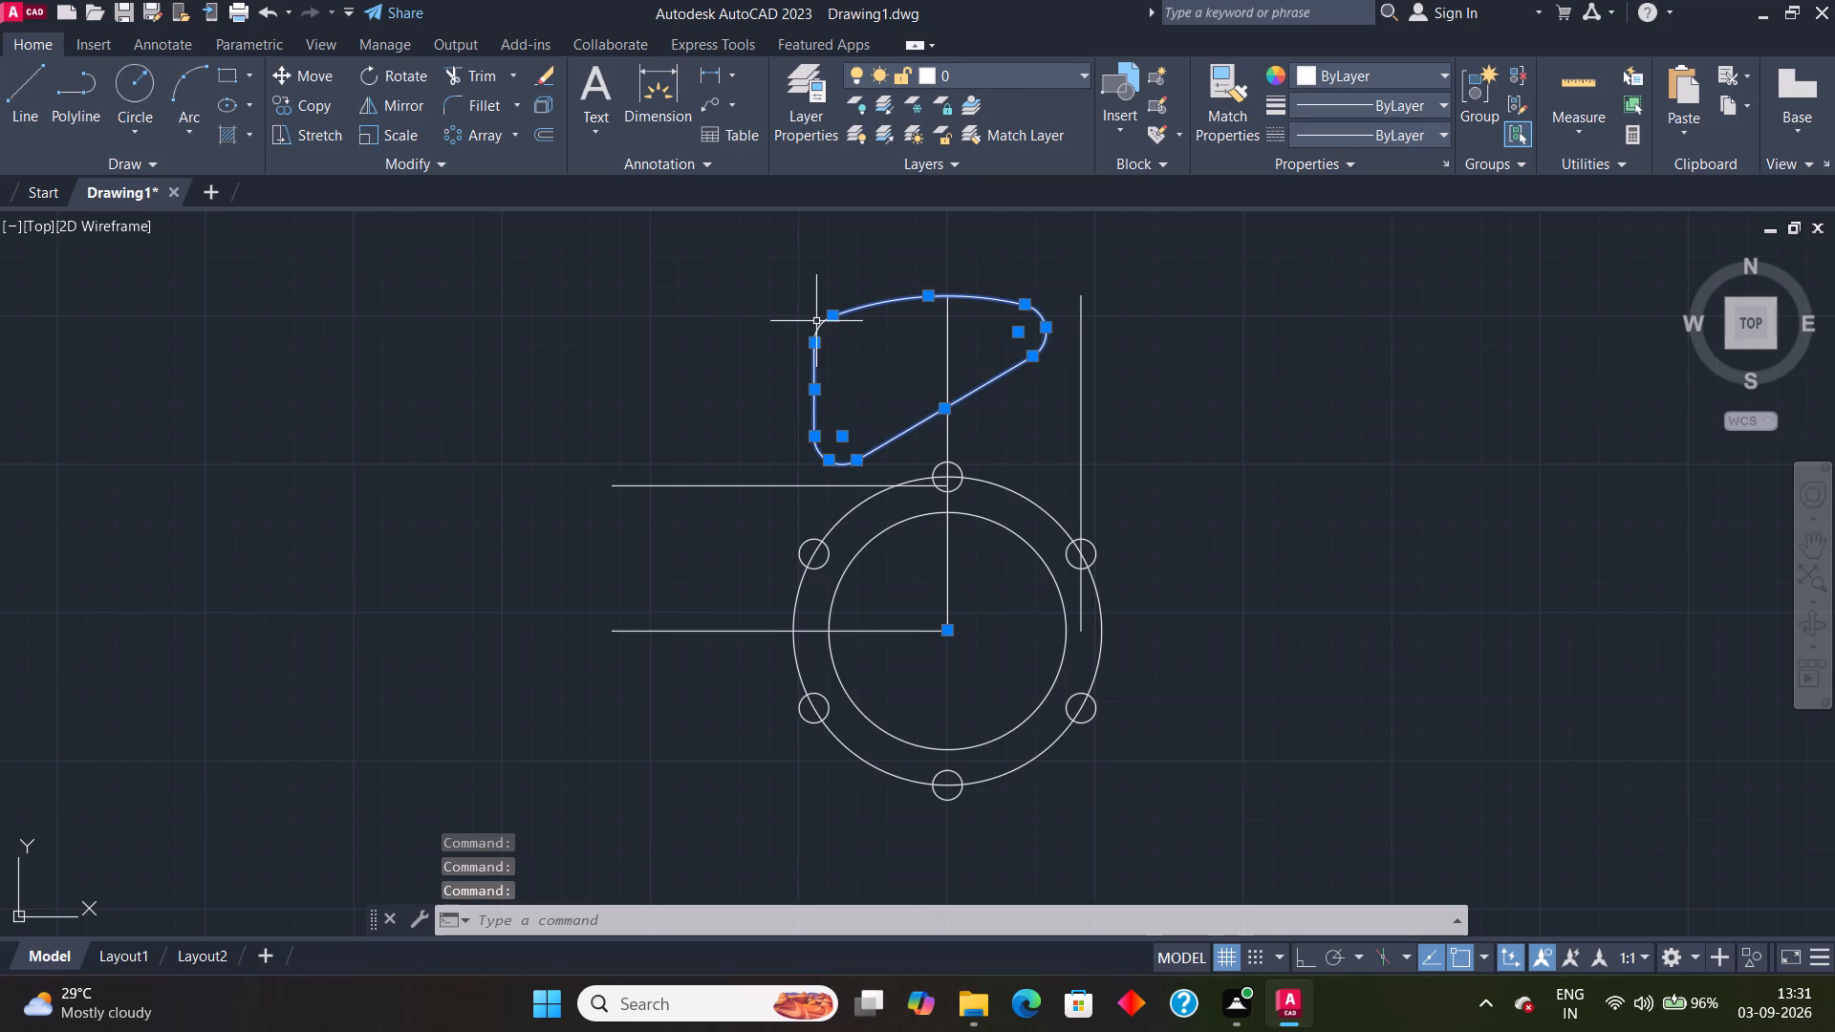
{"action": "left_click", "coordinate": [817, 326]}
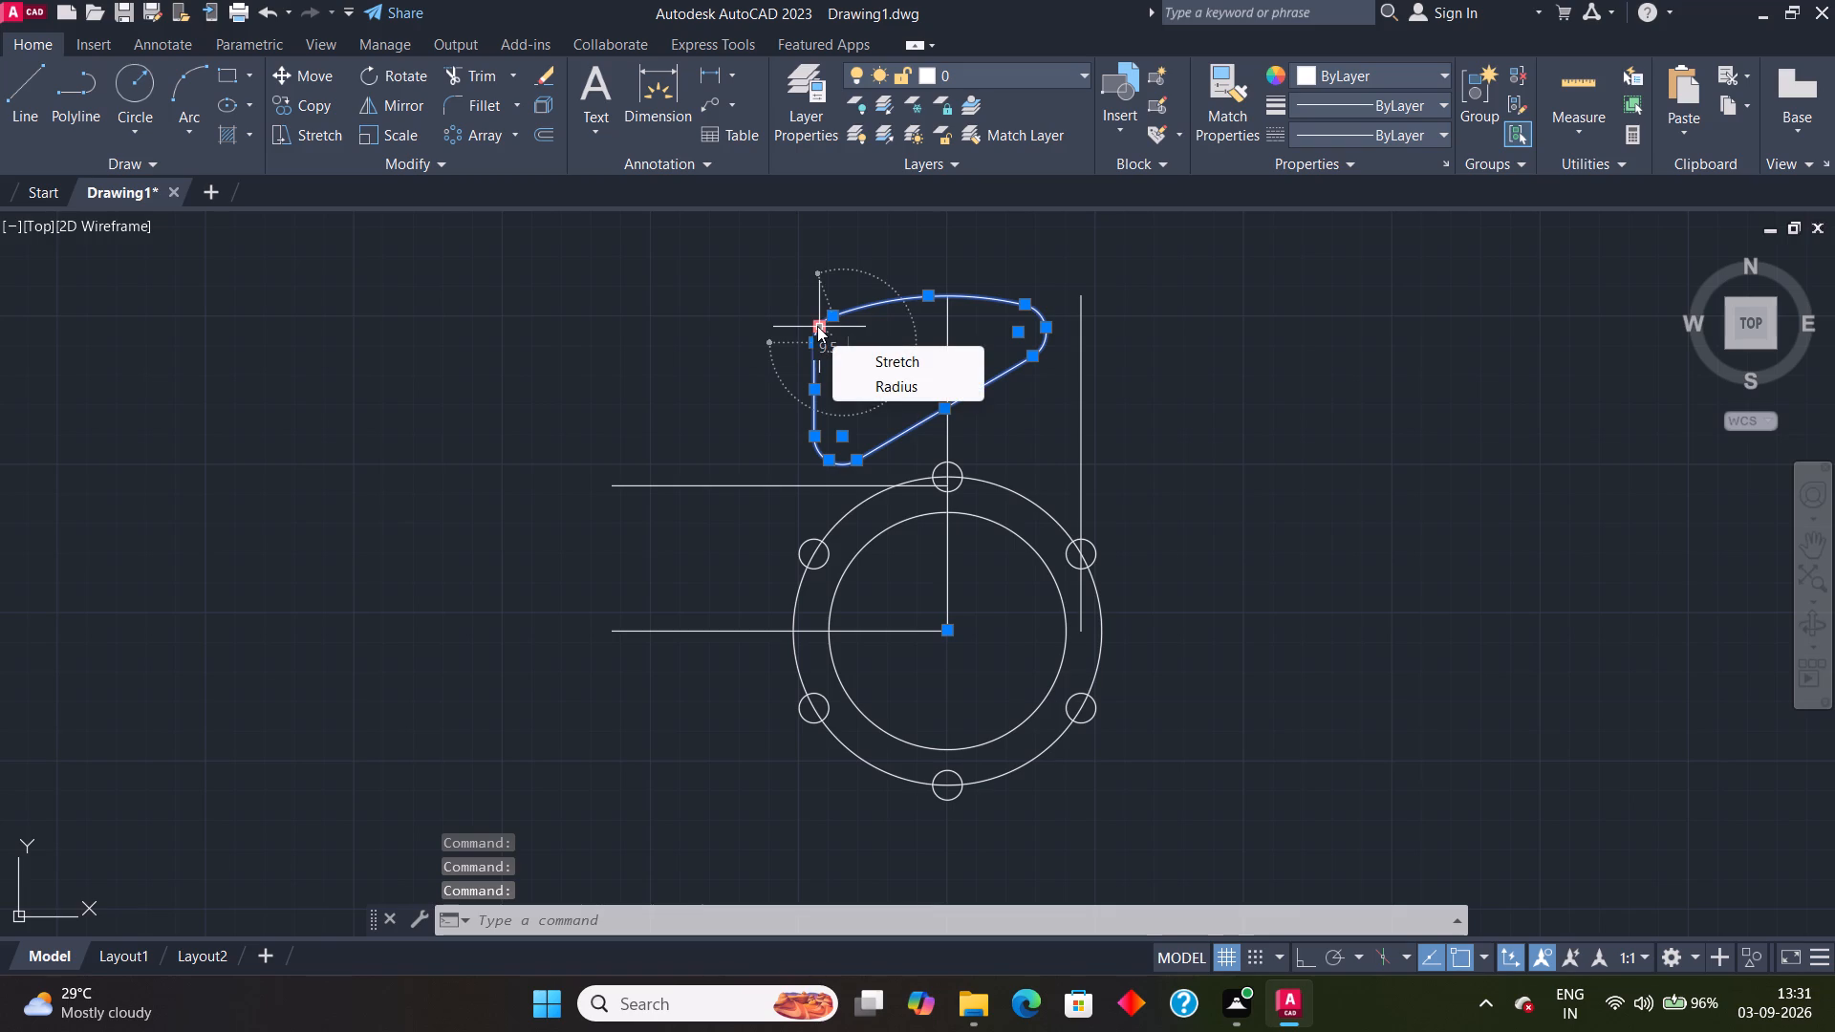
{"action": "key", "text": "j"}
{"action": "key", "text": "Return"}
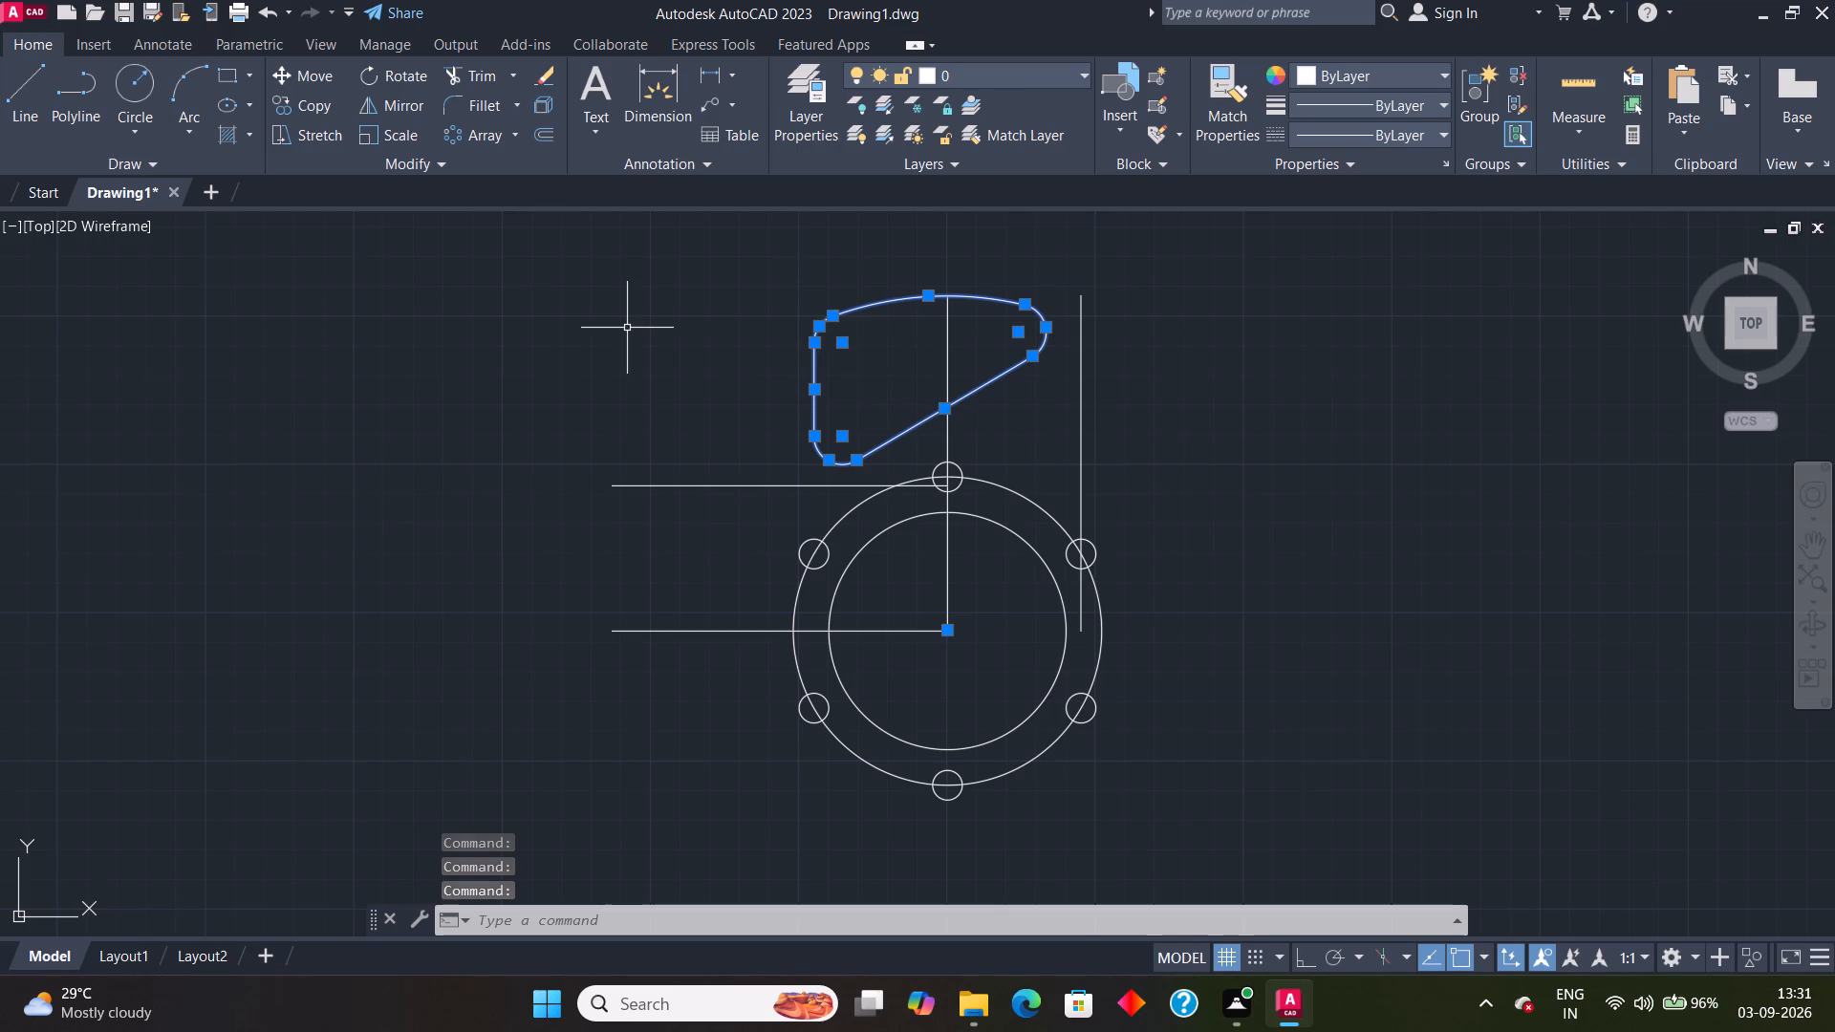
{"action": "key", "text": "j"}
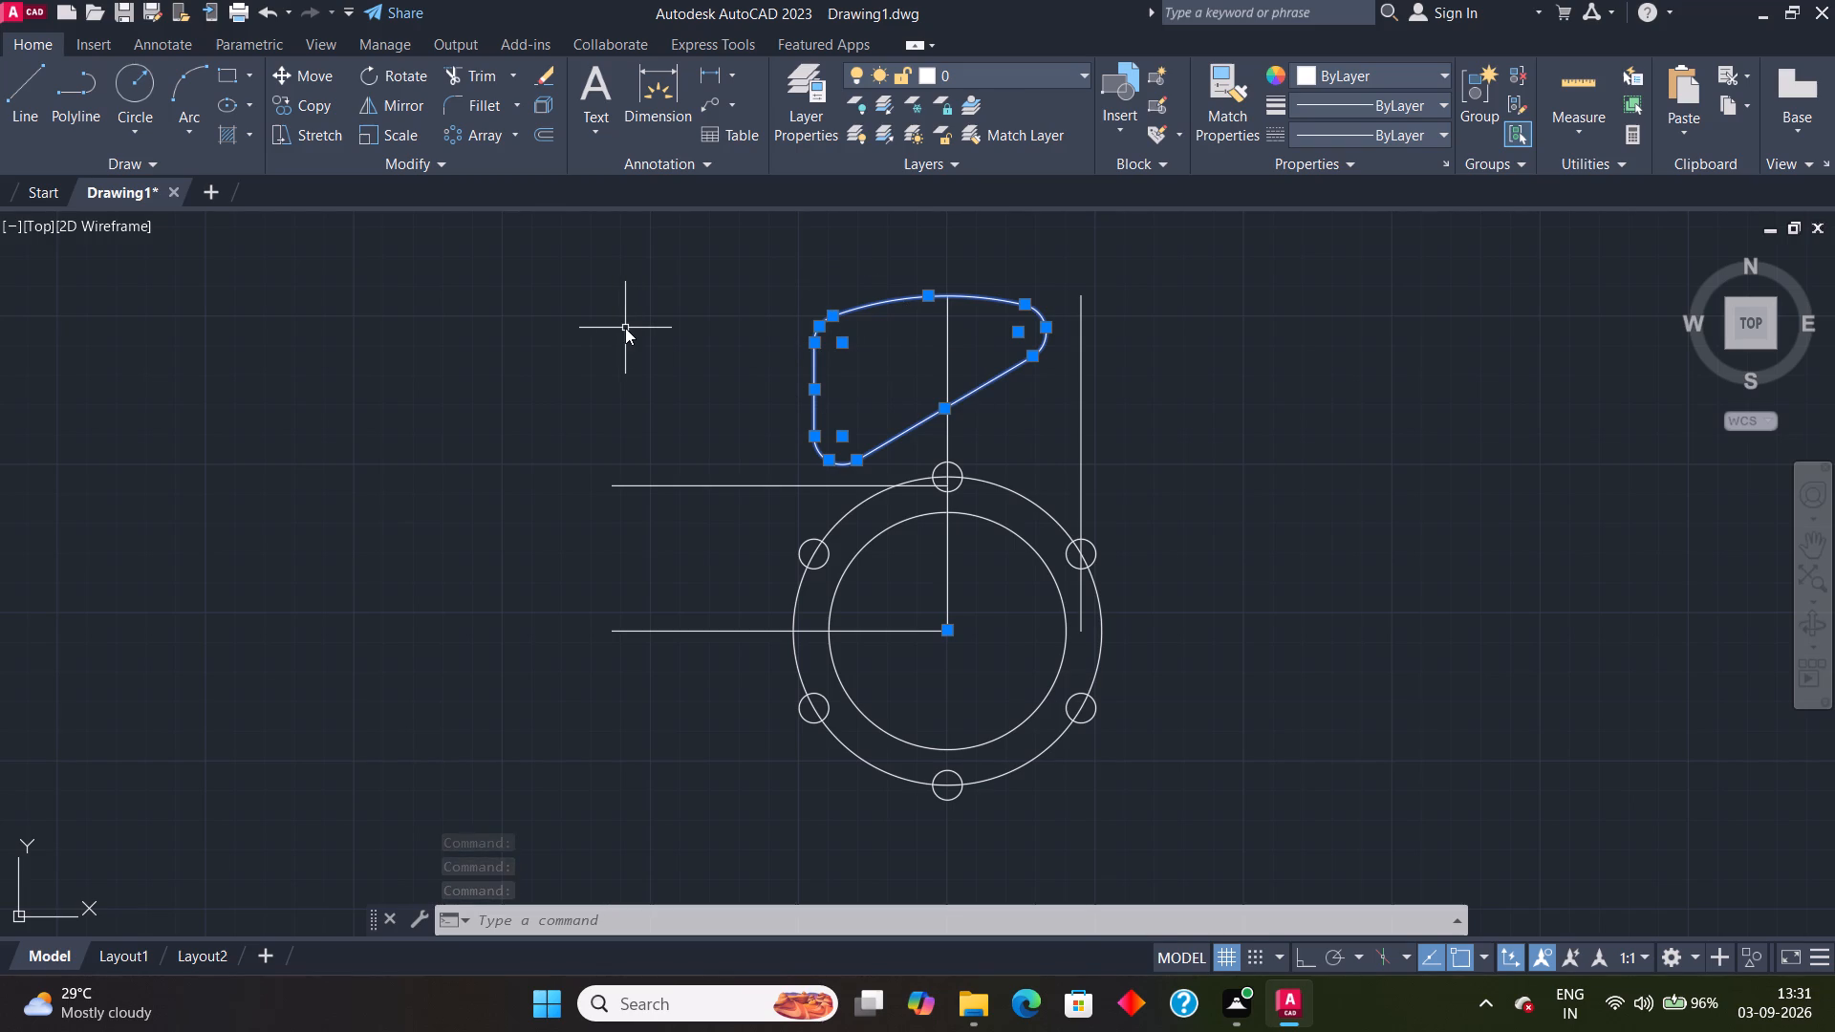
{"action": "left_click", "coordinate": [713, 374]}
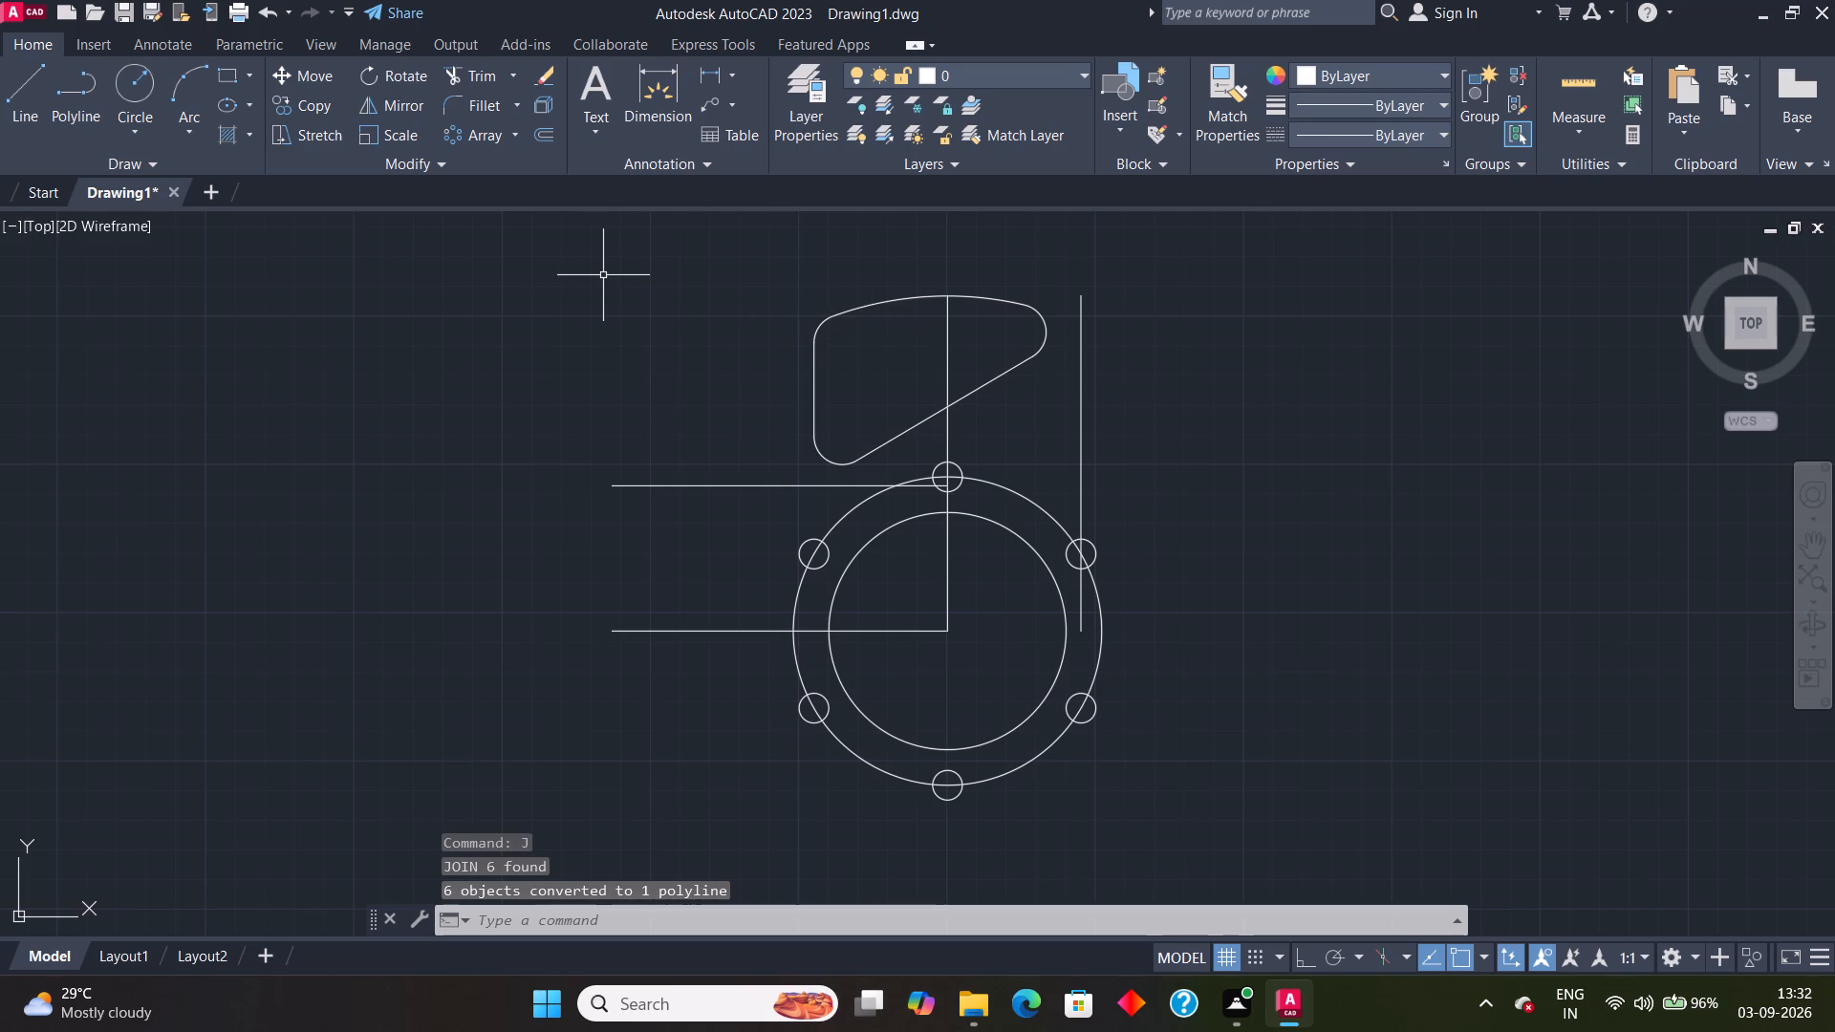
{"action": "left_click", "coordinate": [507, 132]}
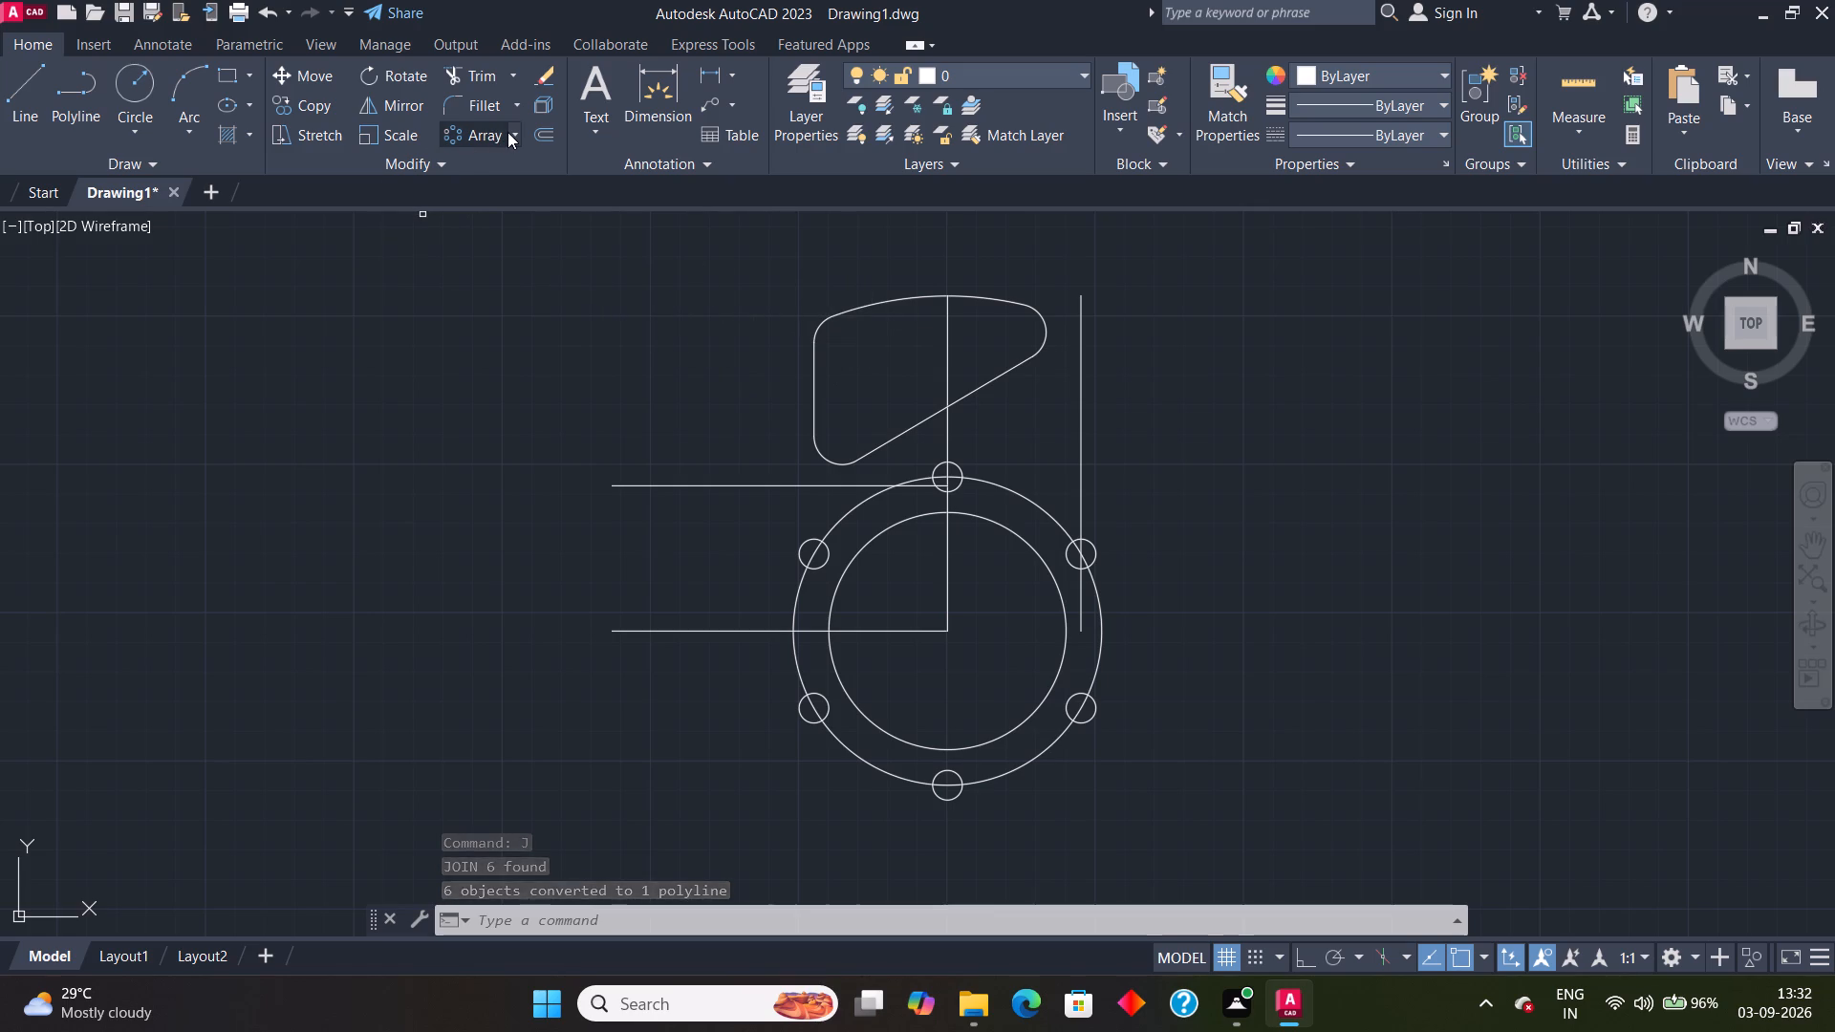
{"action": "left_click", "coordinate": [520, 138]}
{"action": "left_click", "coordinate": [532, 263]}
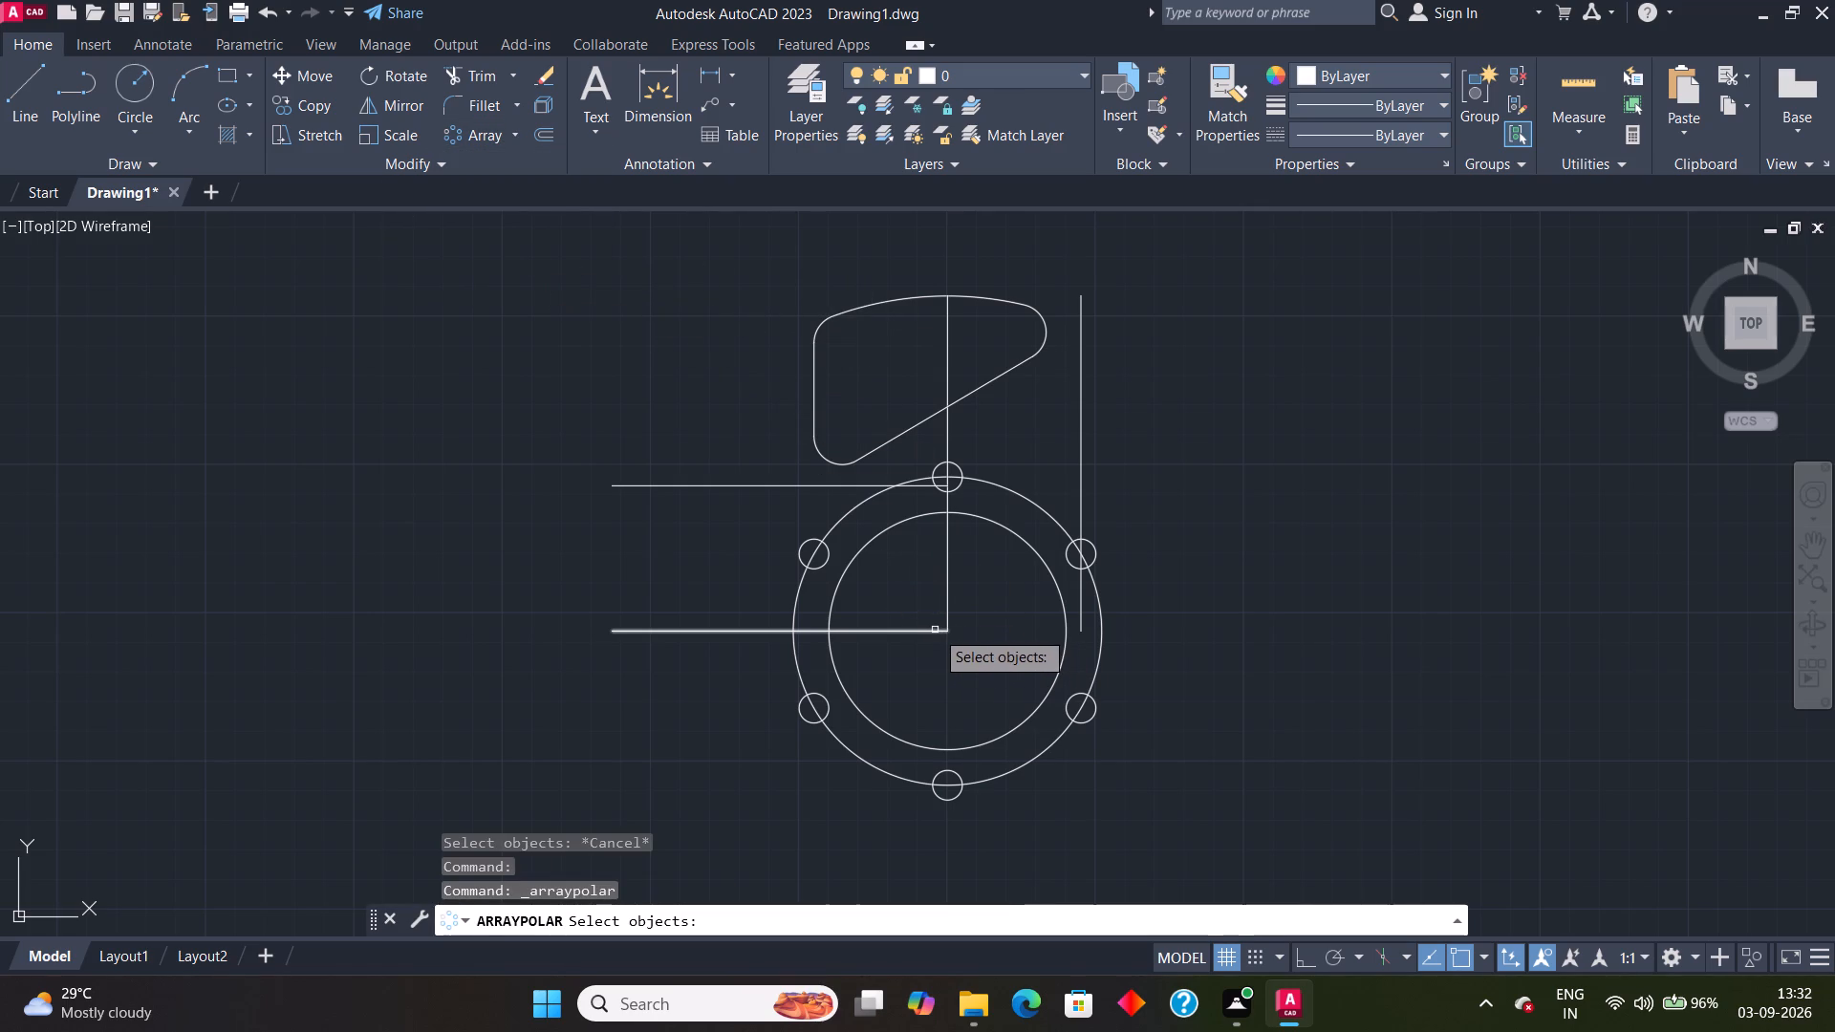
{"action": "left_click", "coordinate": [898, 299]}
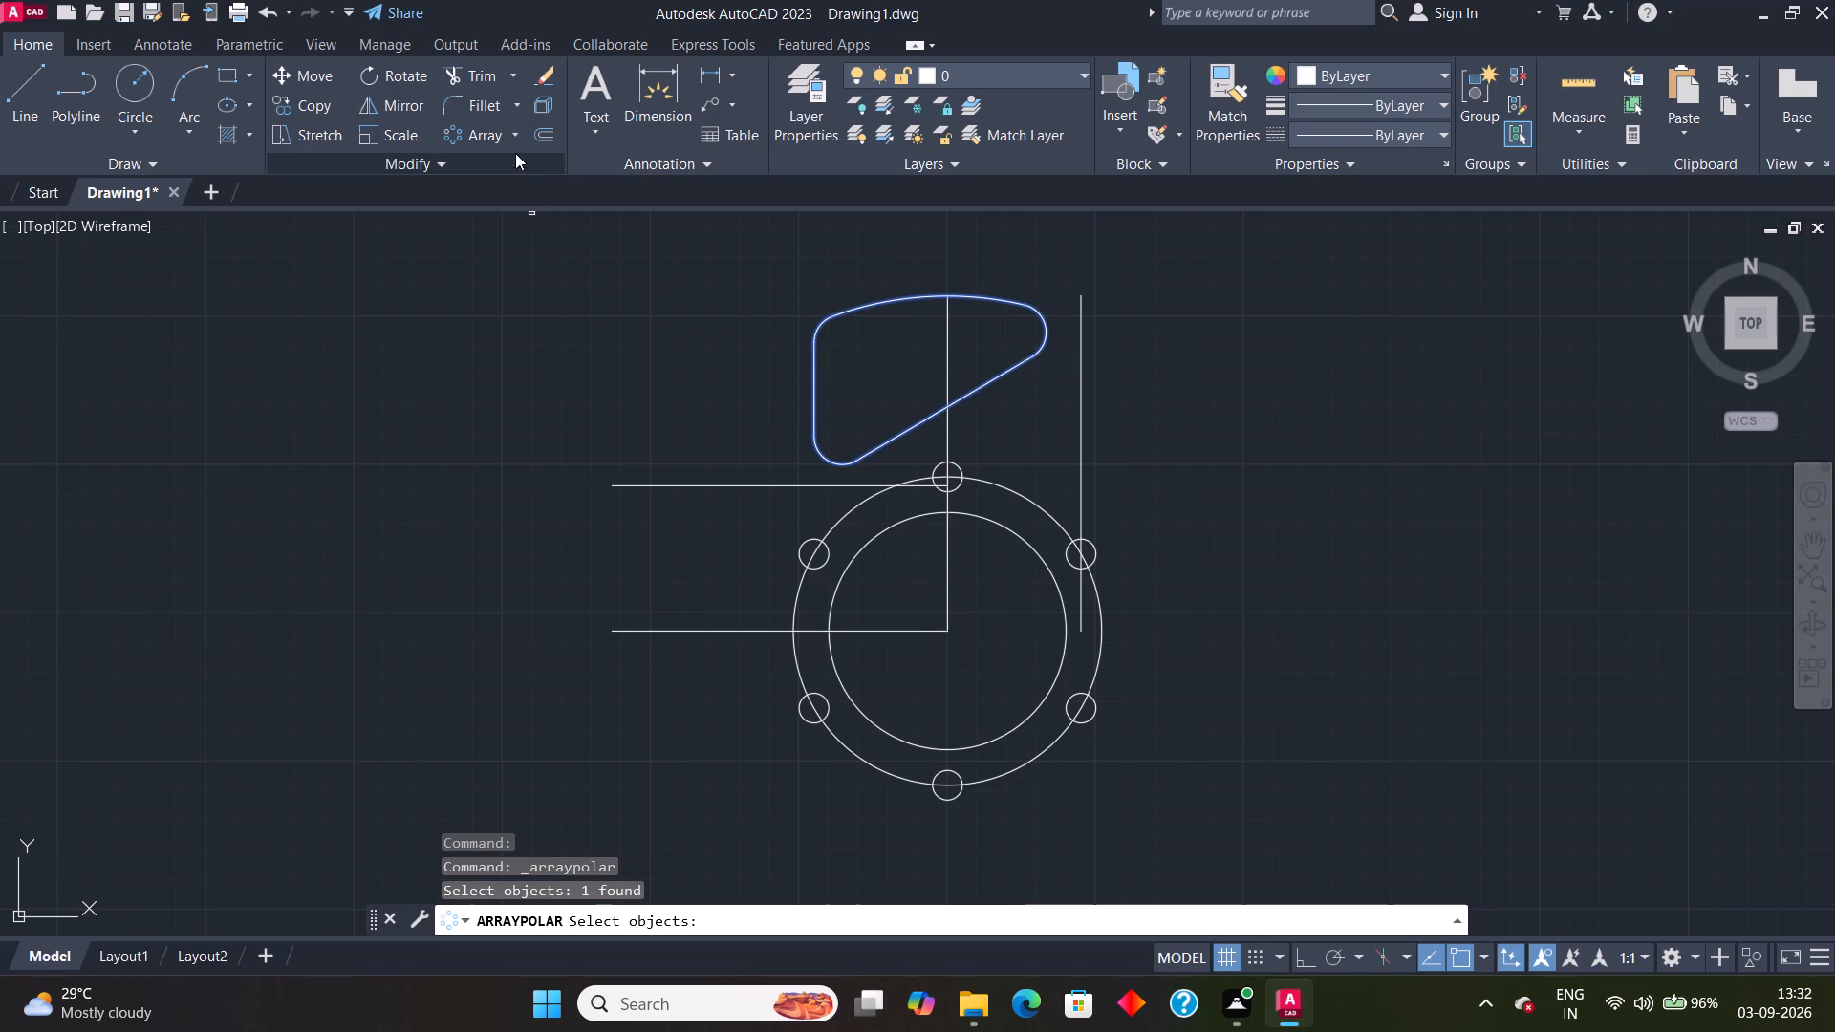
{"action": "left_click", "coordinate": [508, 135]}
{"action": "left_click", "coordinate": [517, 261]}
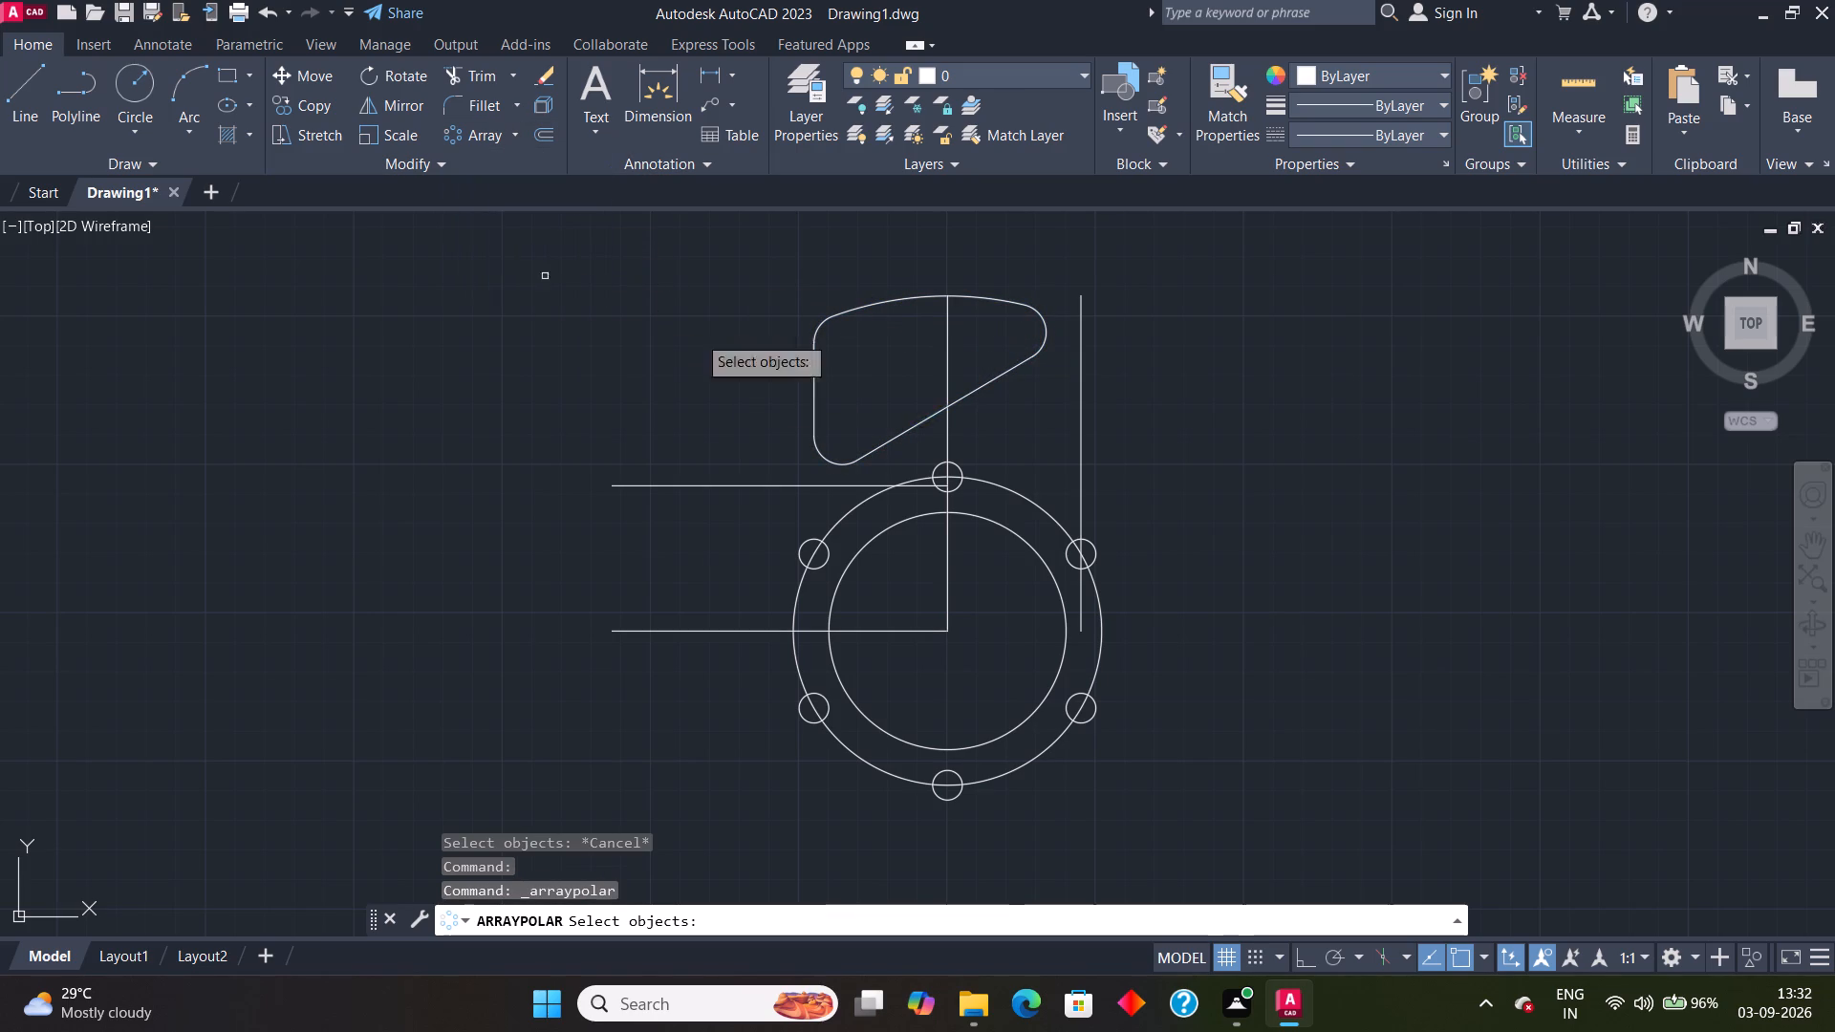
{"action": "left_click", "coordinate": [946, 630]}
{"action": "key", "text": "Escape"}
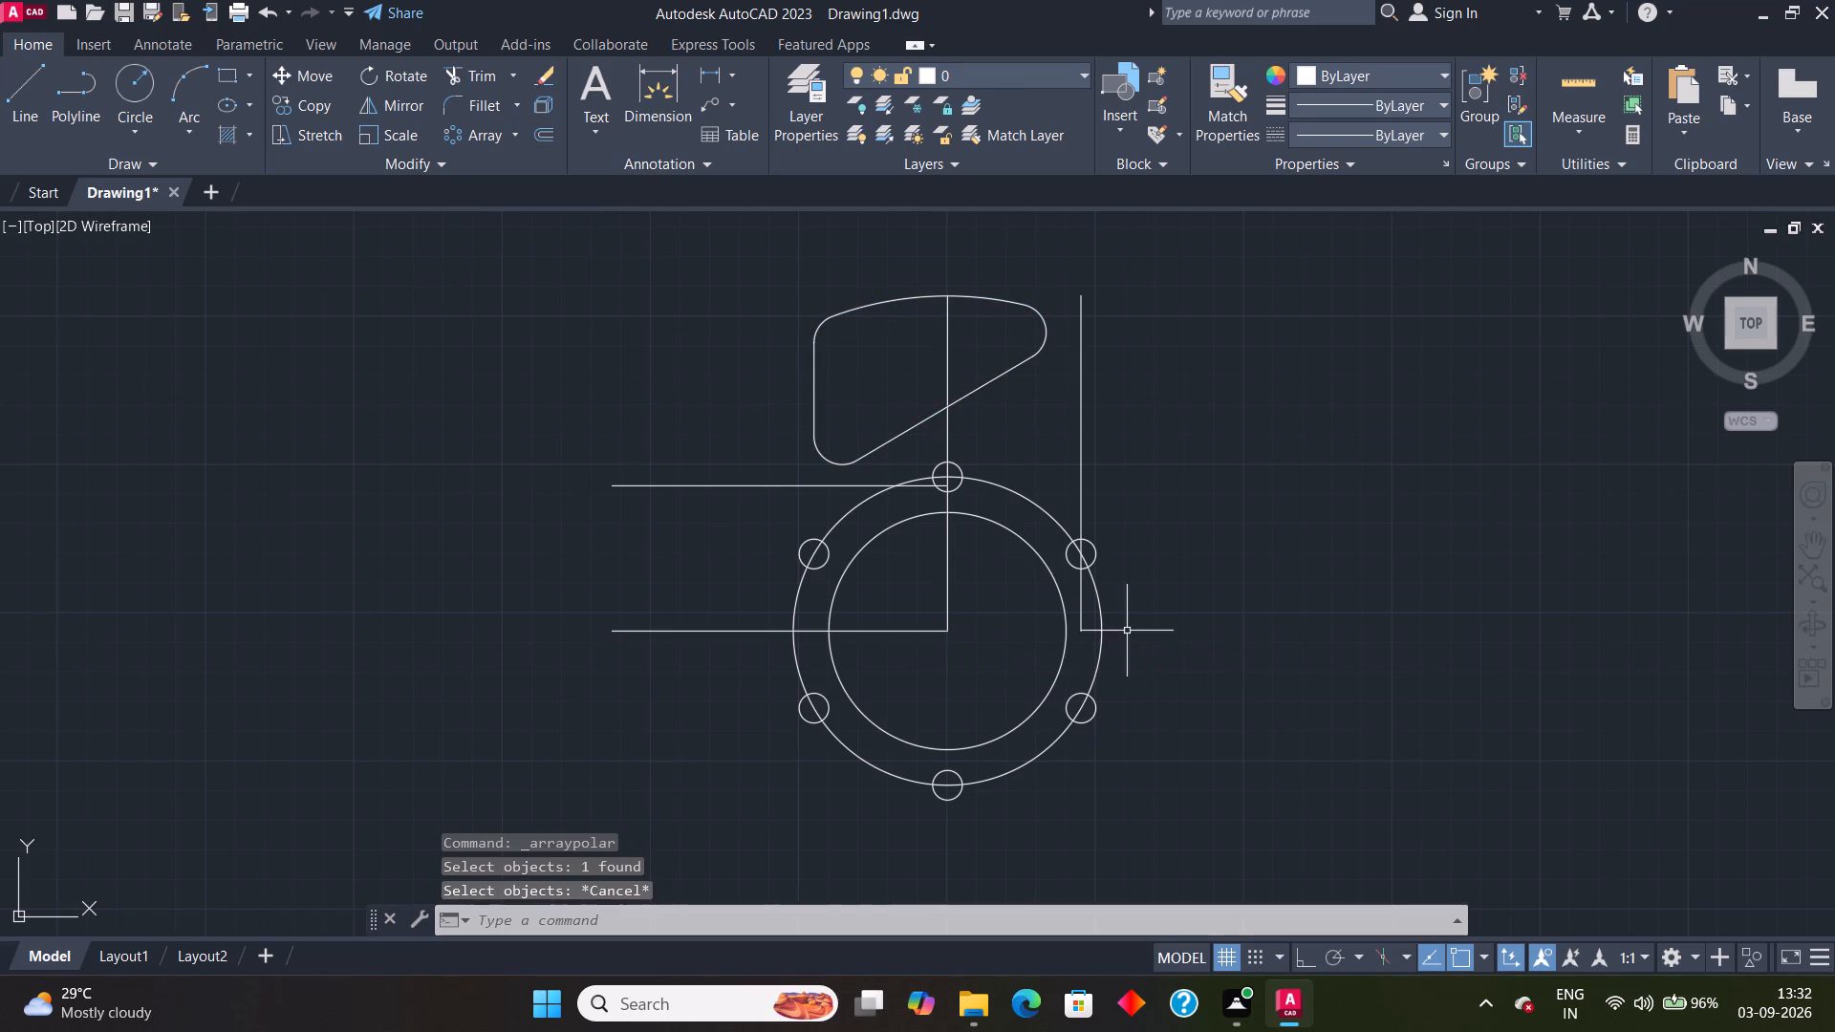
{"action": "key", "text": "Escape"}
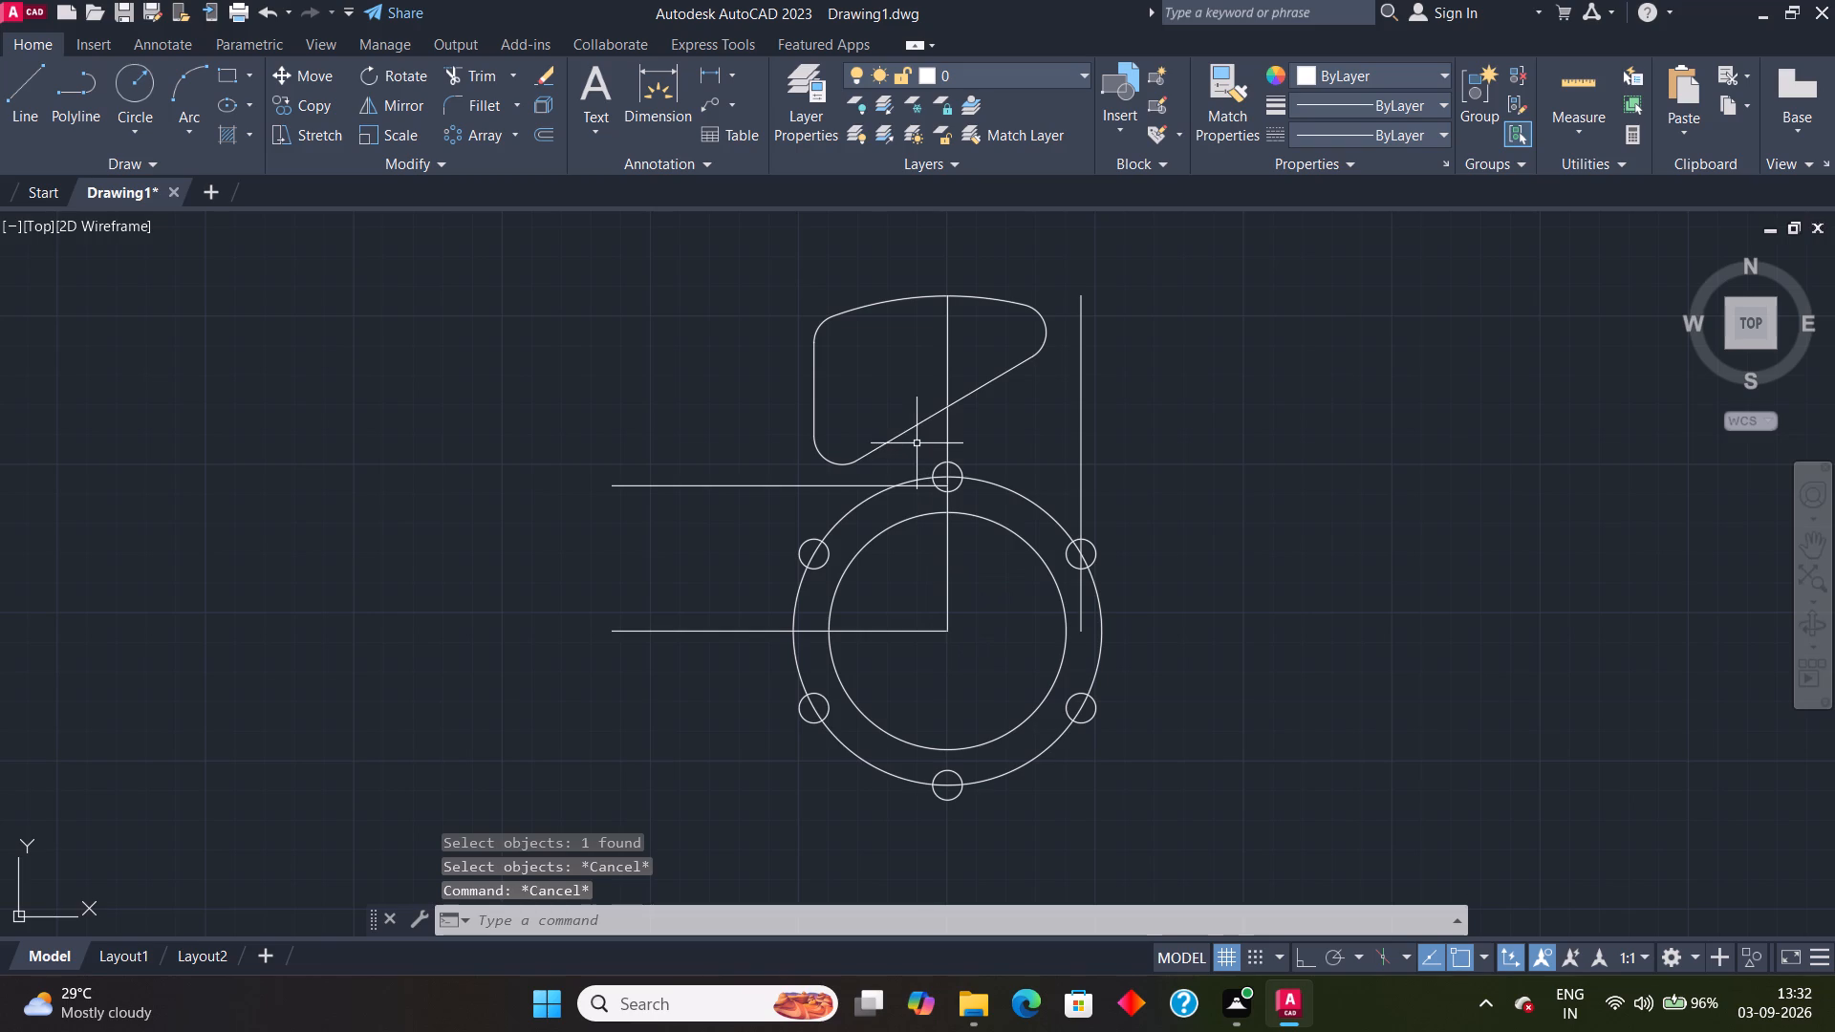
Polar array the joined pocket outline about the concentric circles' centre, with 6 items filling 360 degrees.
{"action": "left_click", "coordinate": [912, 428]}
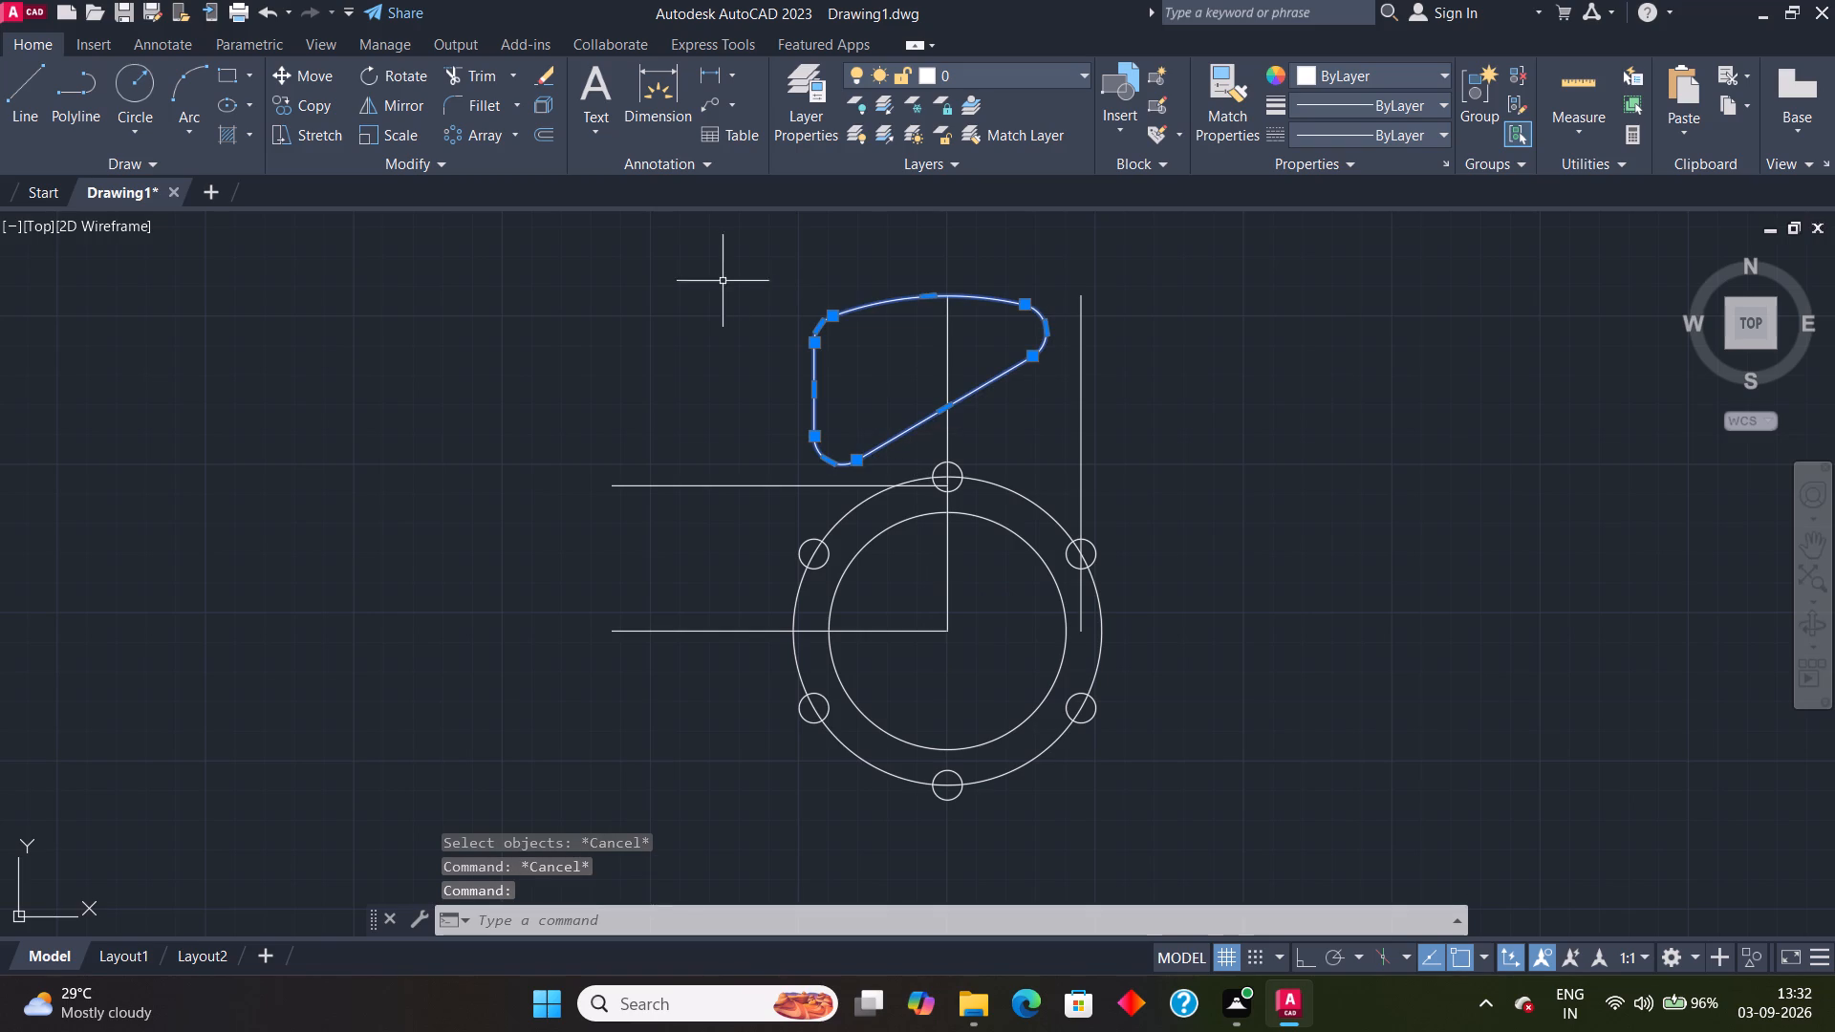
{"action": "left_click", "coordinate": [519, 129]}
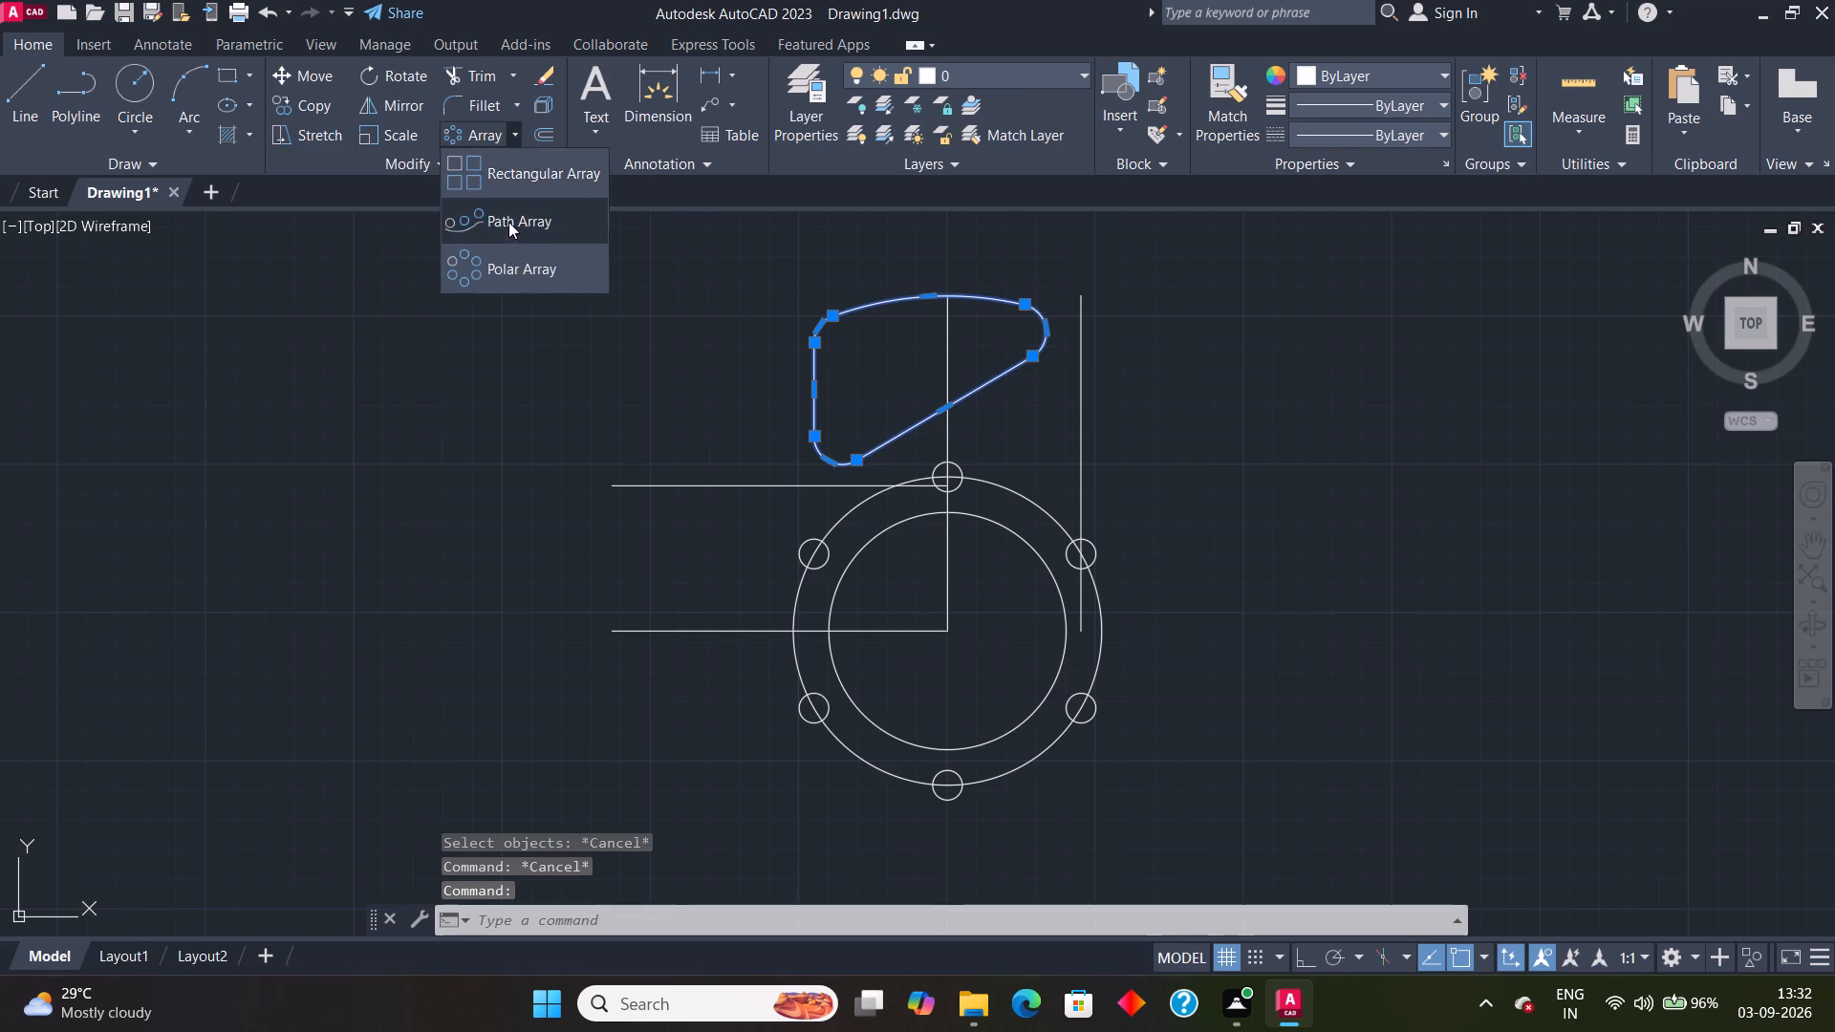
{"action": "left_click", "coordinate": [505, 264]}
{"action": "left_click", "coordinate": [943, 630]}
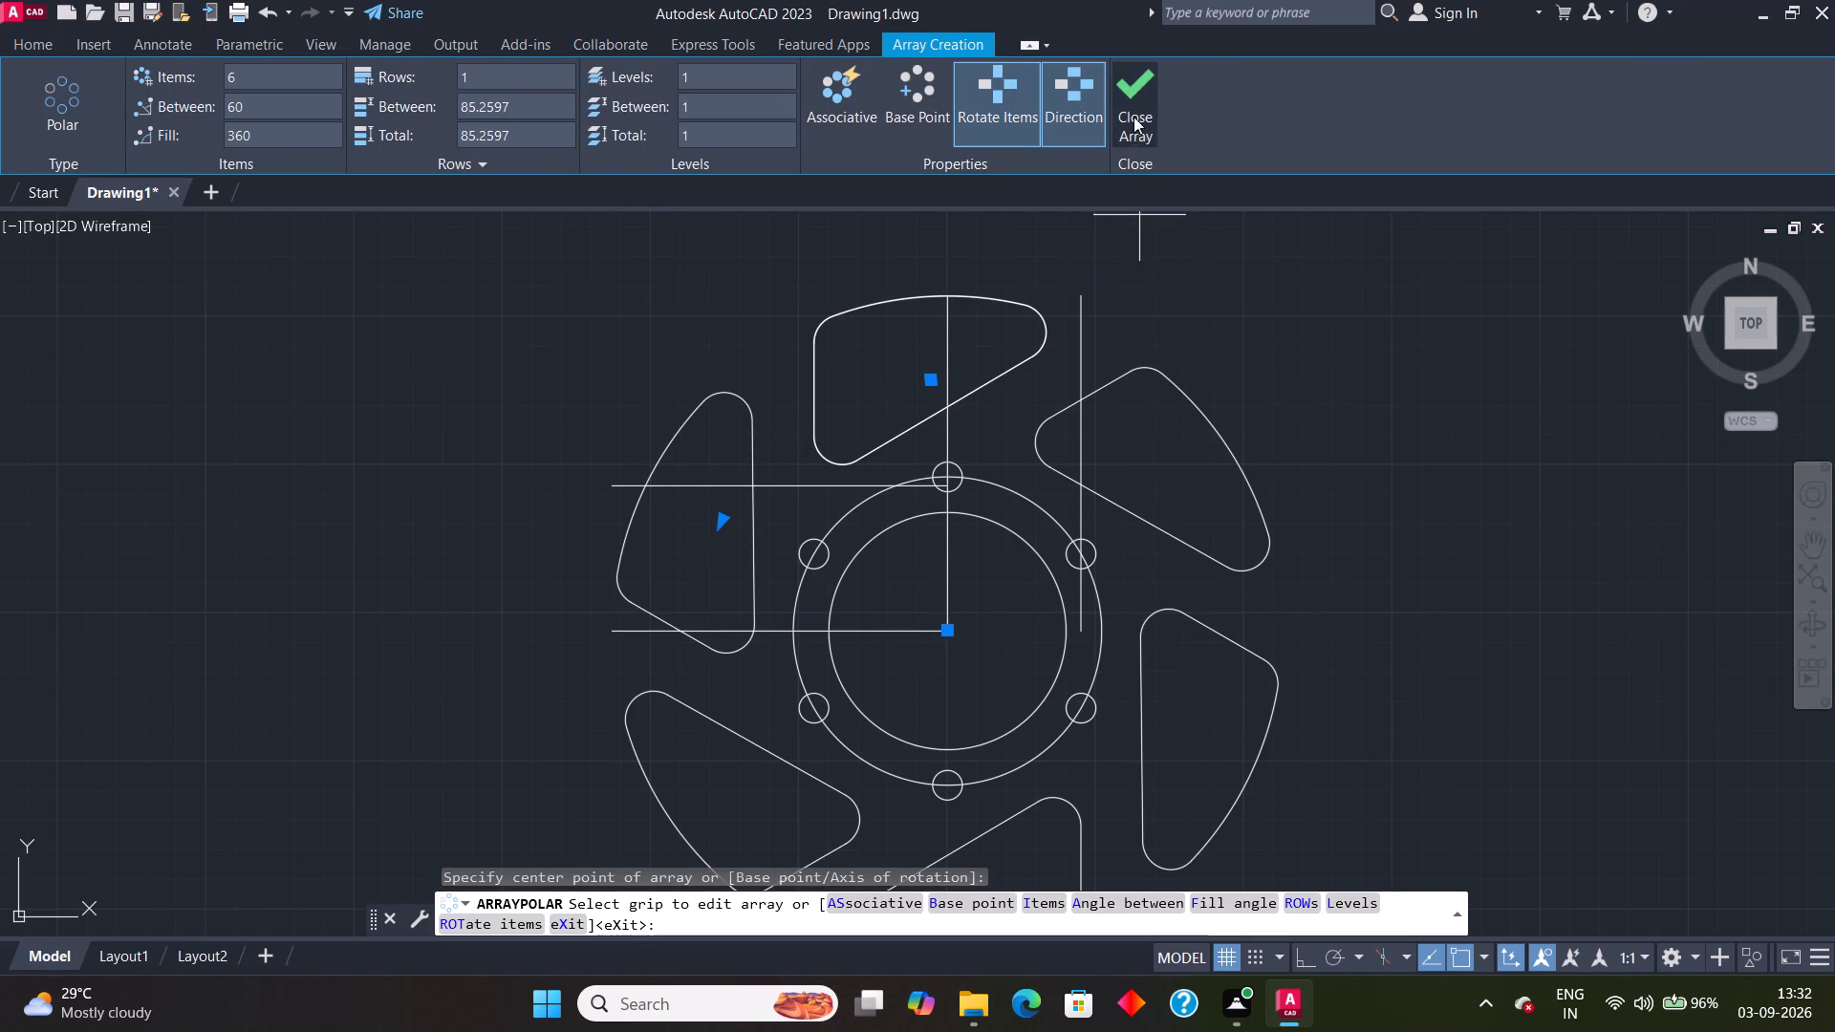
{"action": "left_click", "coordinate": [1133, 117]}
Erase the four leftover construction lines: two horizontal lines, the vertical centre line and its offset copy.
{"action": "scroll", "coordinate": [1299, 391], "scroll_direction": "up", "scroll_amount": 2}
{"action": "scroll", "coordinate": [1299, 391], "scroll_direction": "down", "scroll_amount": 3}
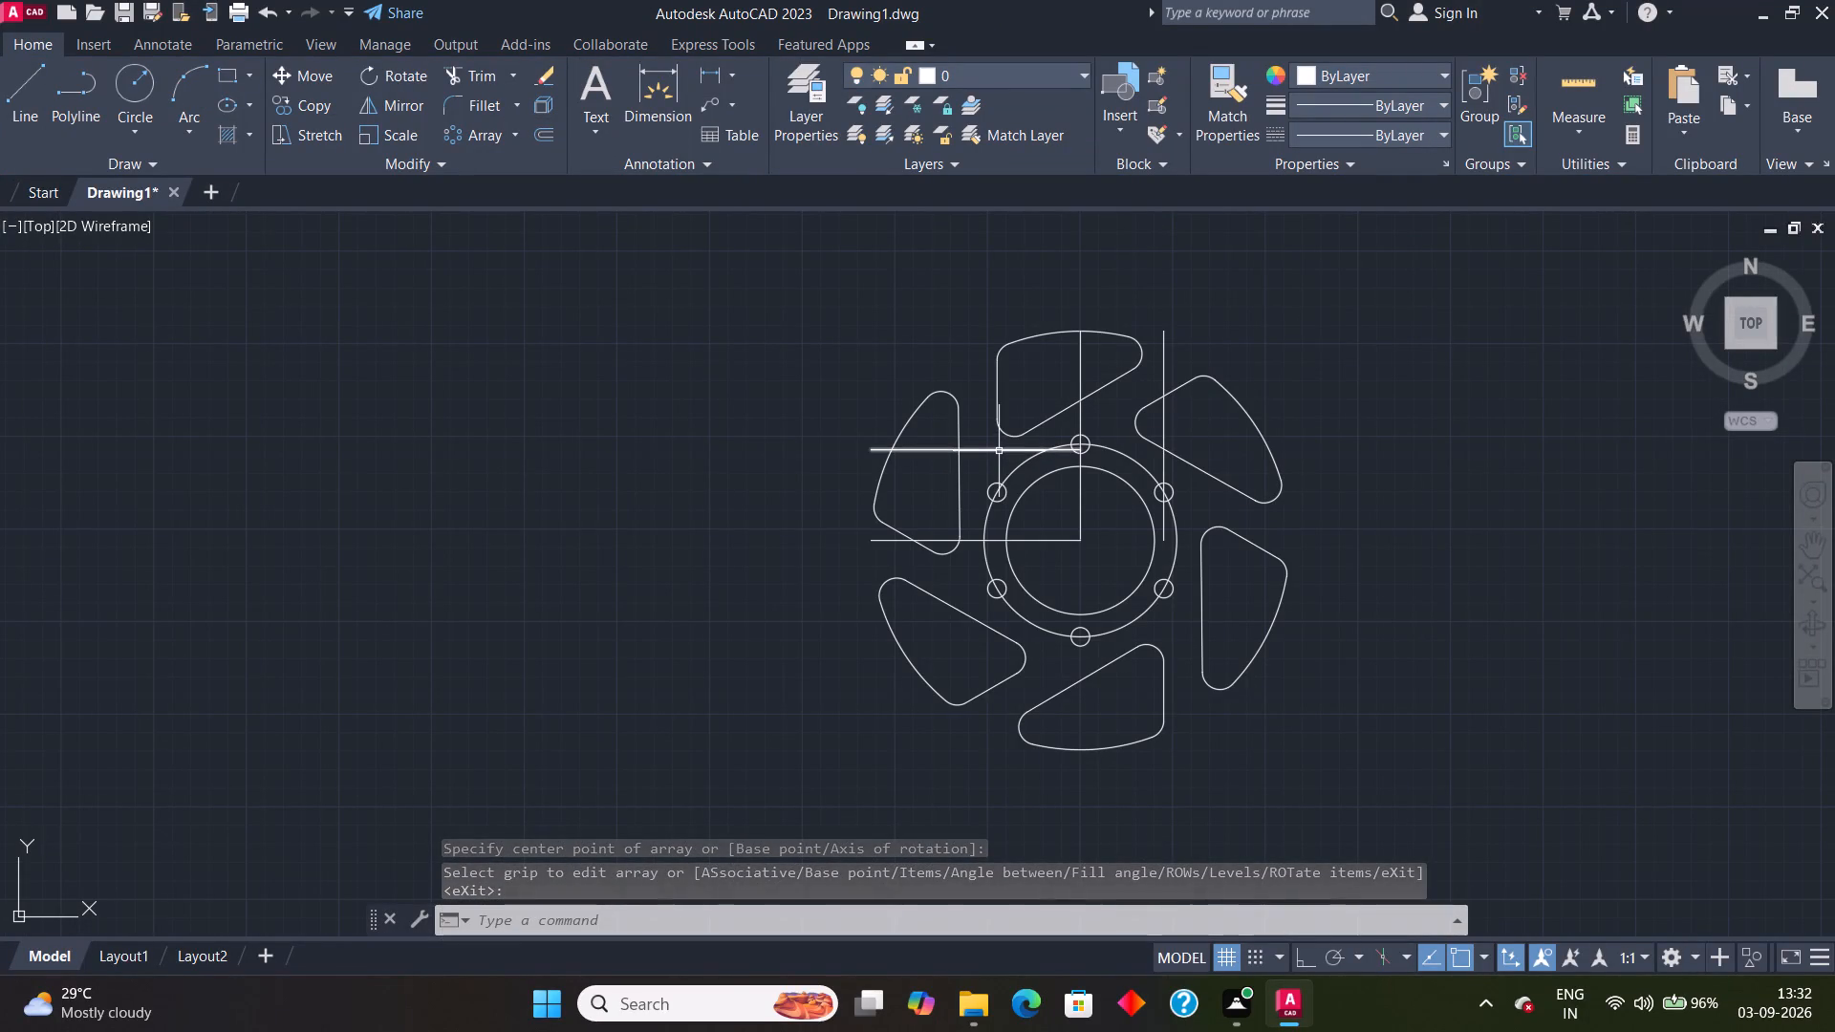
{"action": "left_click", "coordinate": [999, 451]}
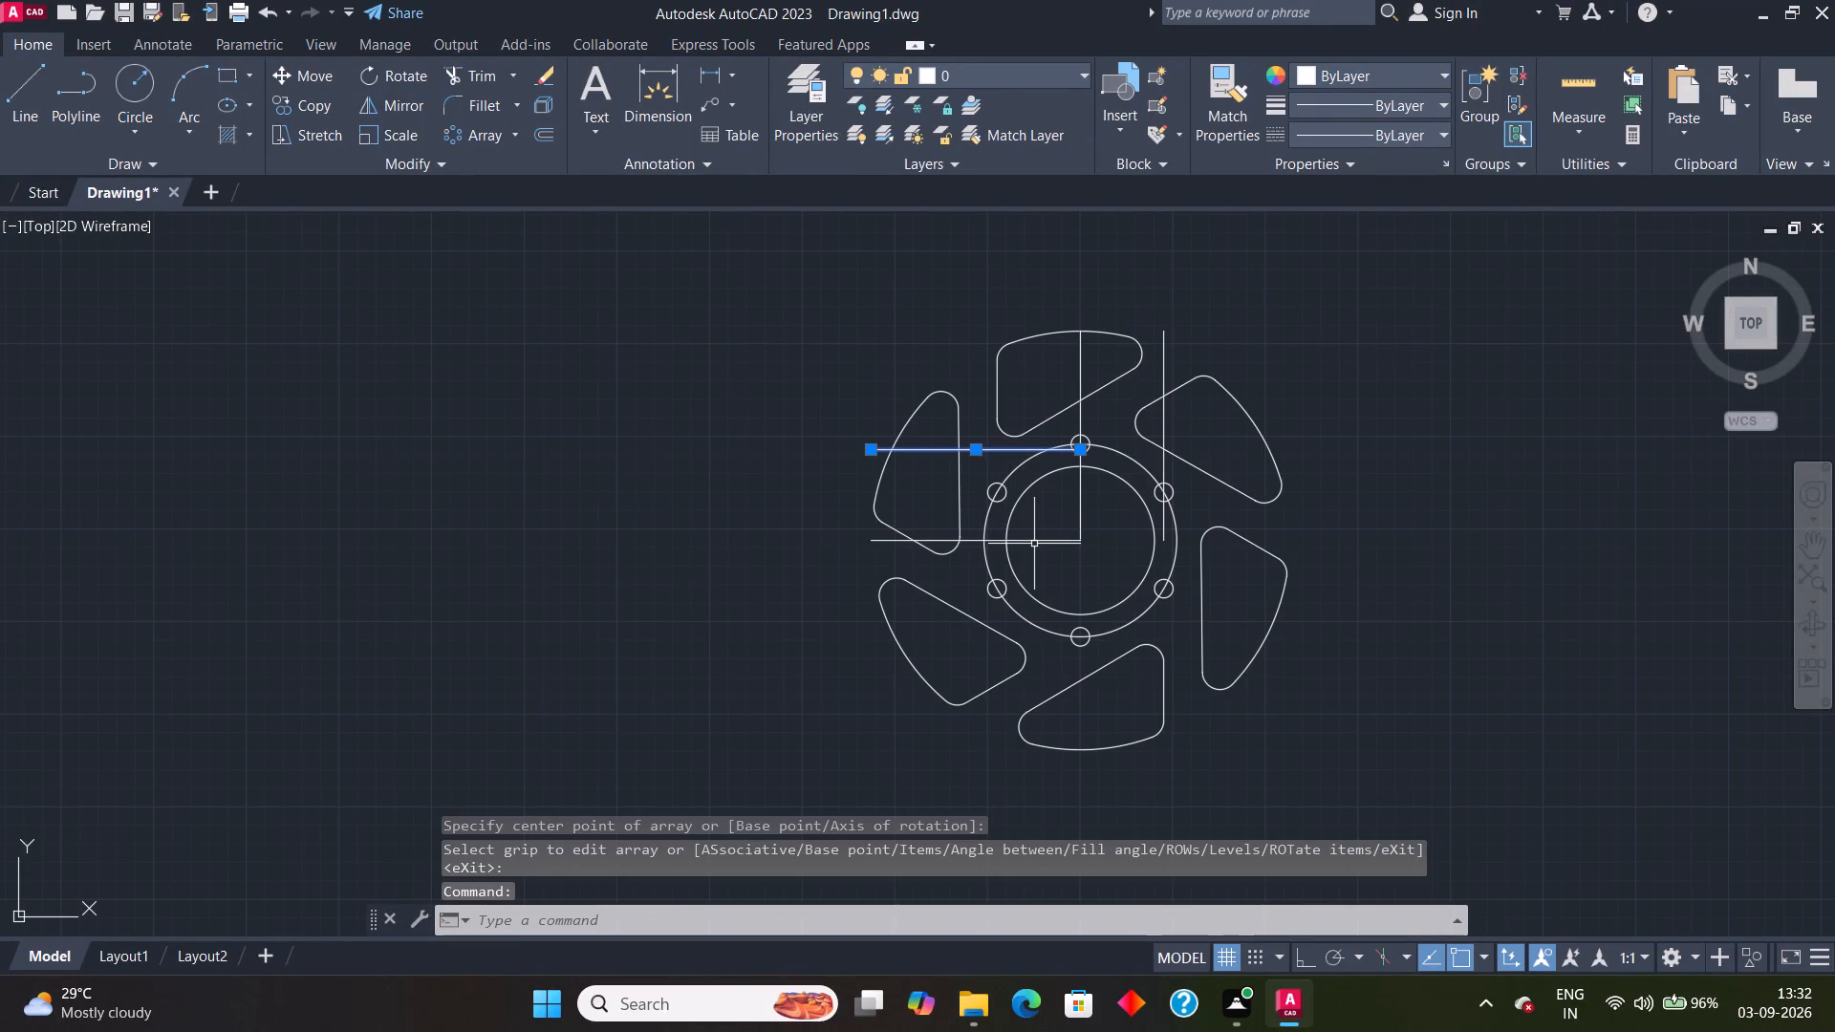
{"action": "left_click", "coordinate": [1030, 539]}
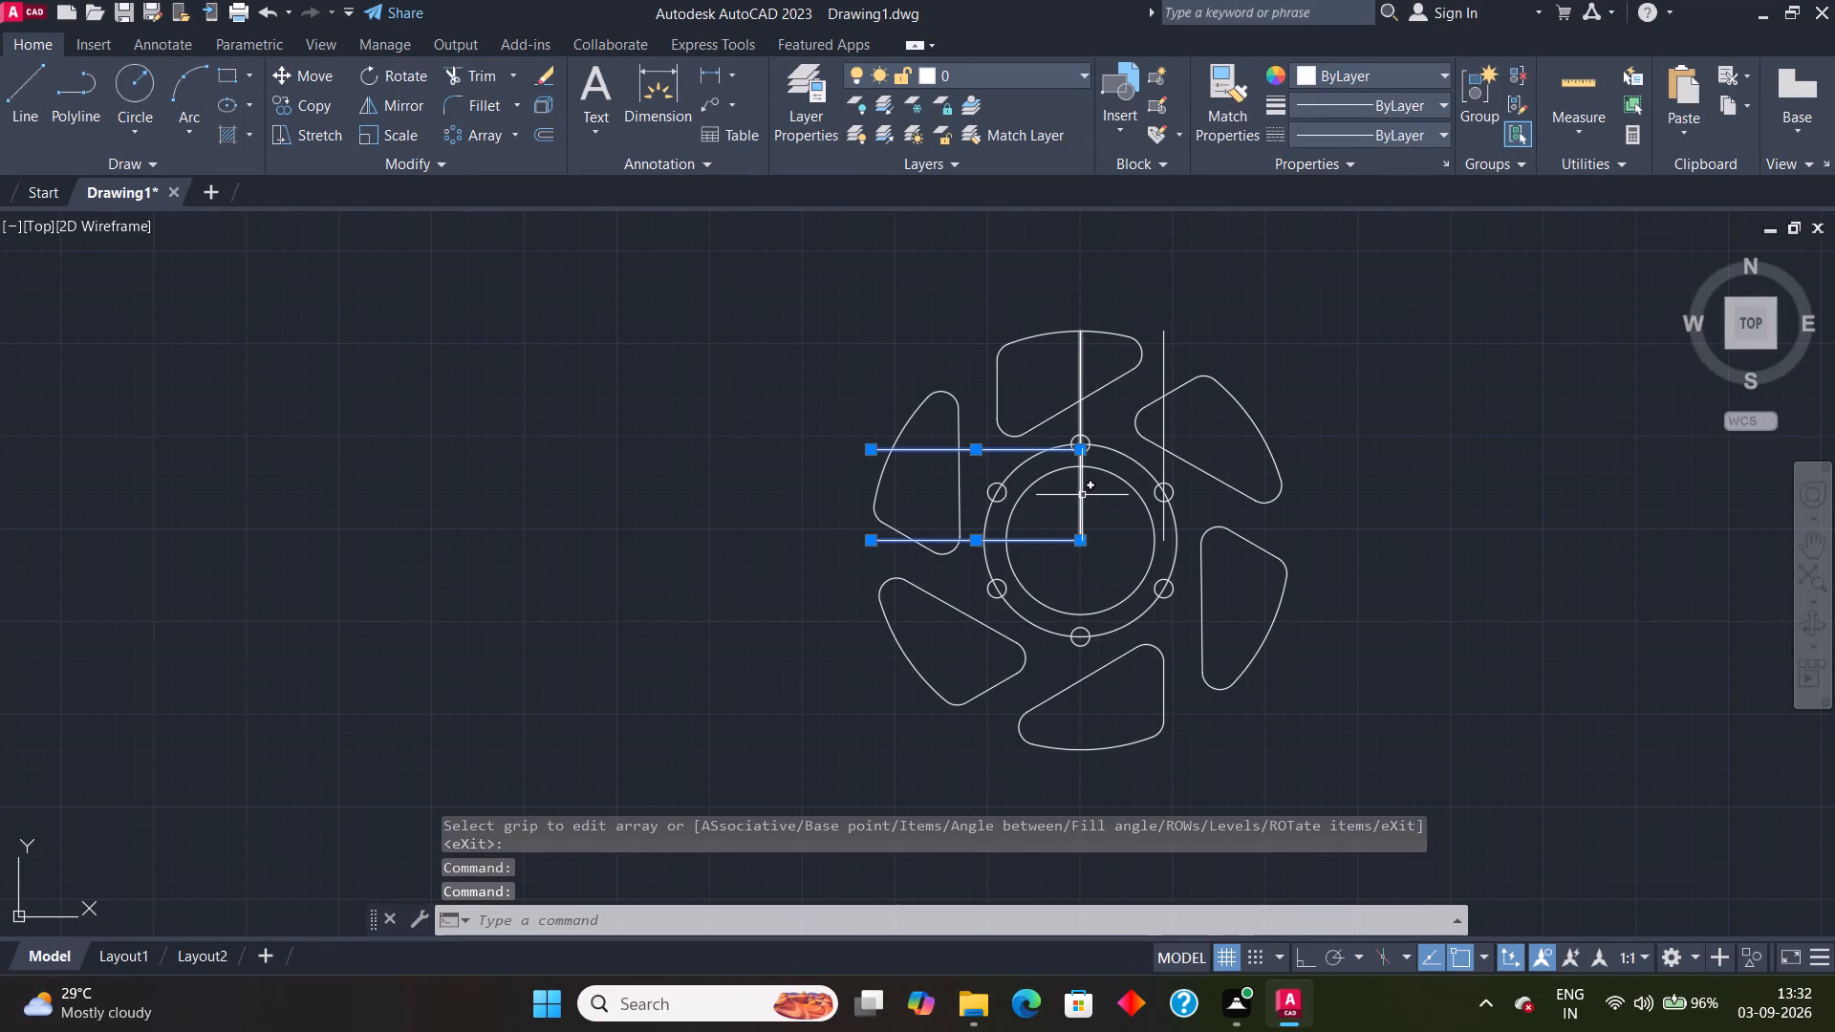
{"action": "left_click", "coordinate": [1082, 495]}
{"action": "left_click", "coordinate": [1163, 461]}
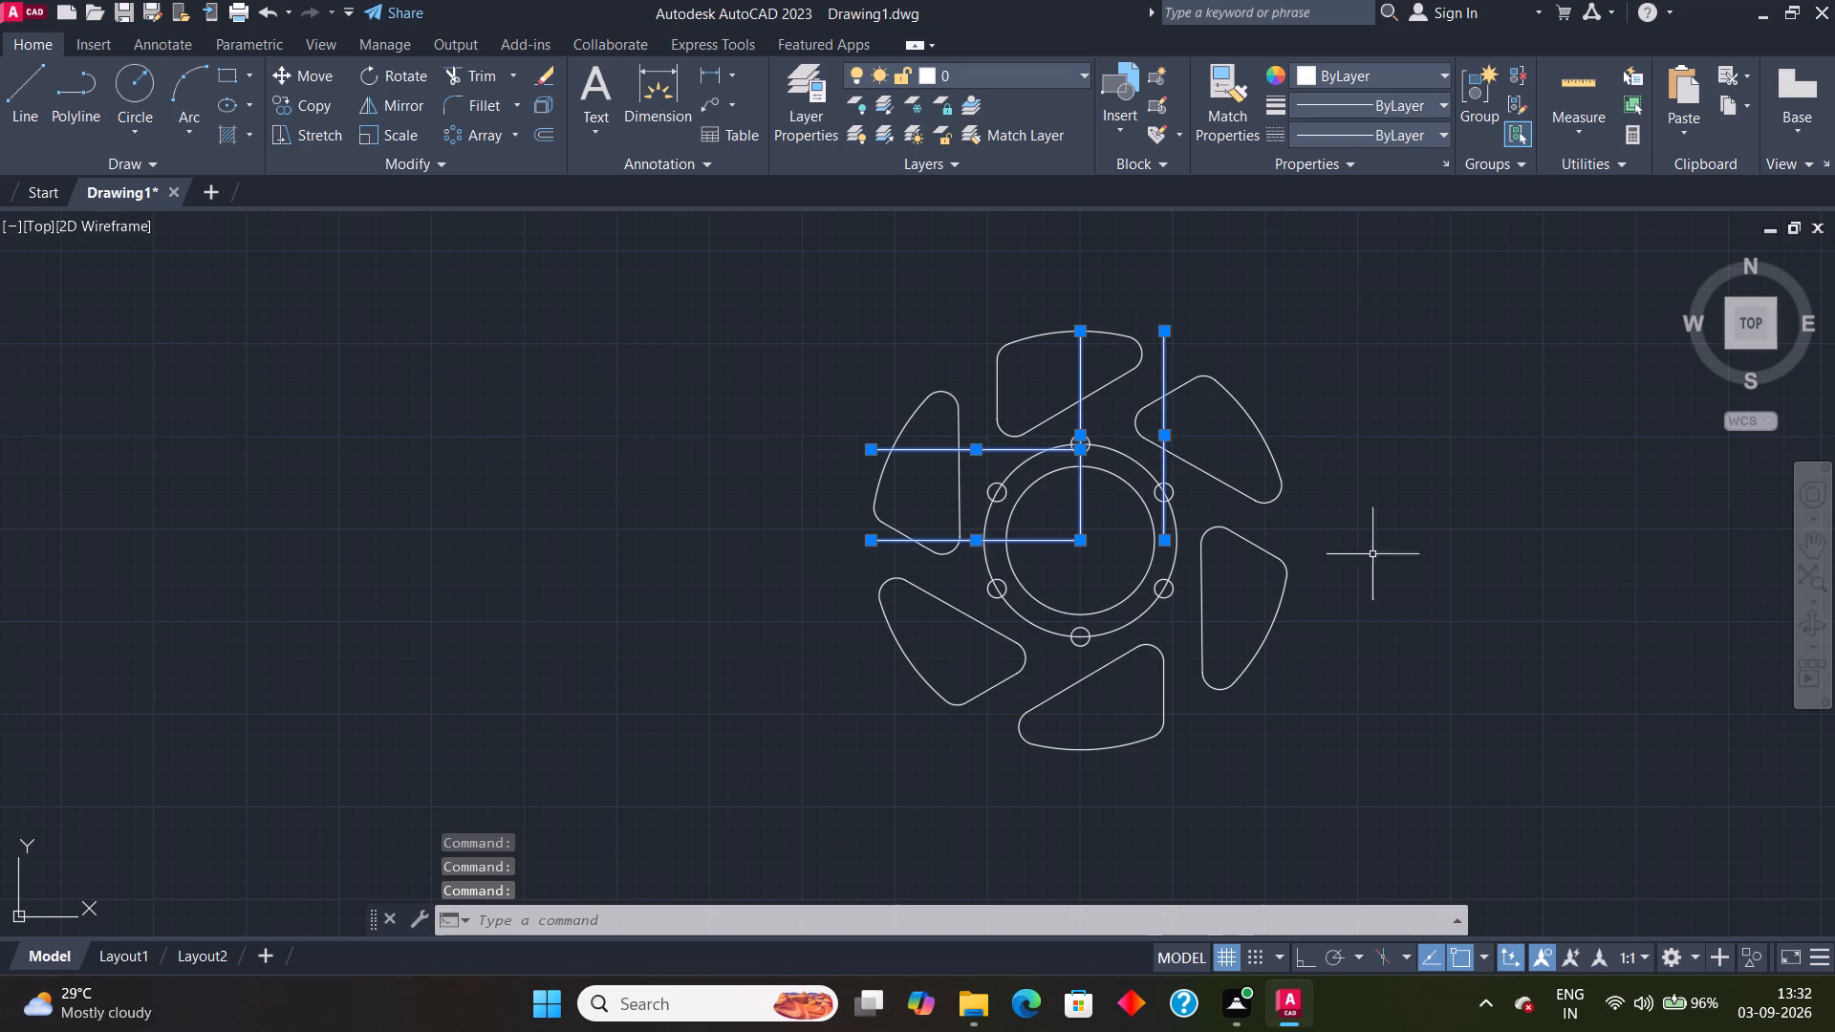
{"action": "key", "text": "e"}
{"action": "key", "text": "Return"}
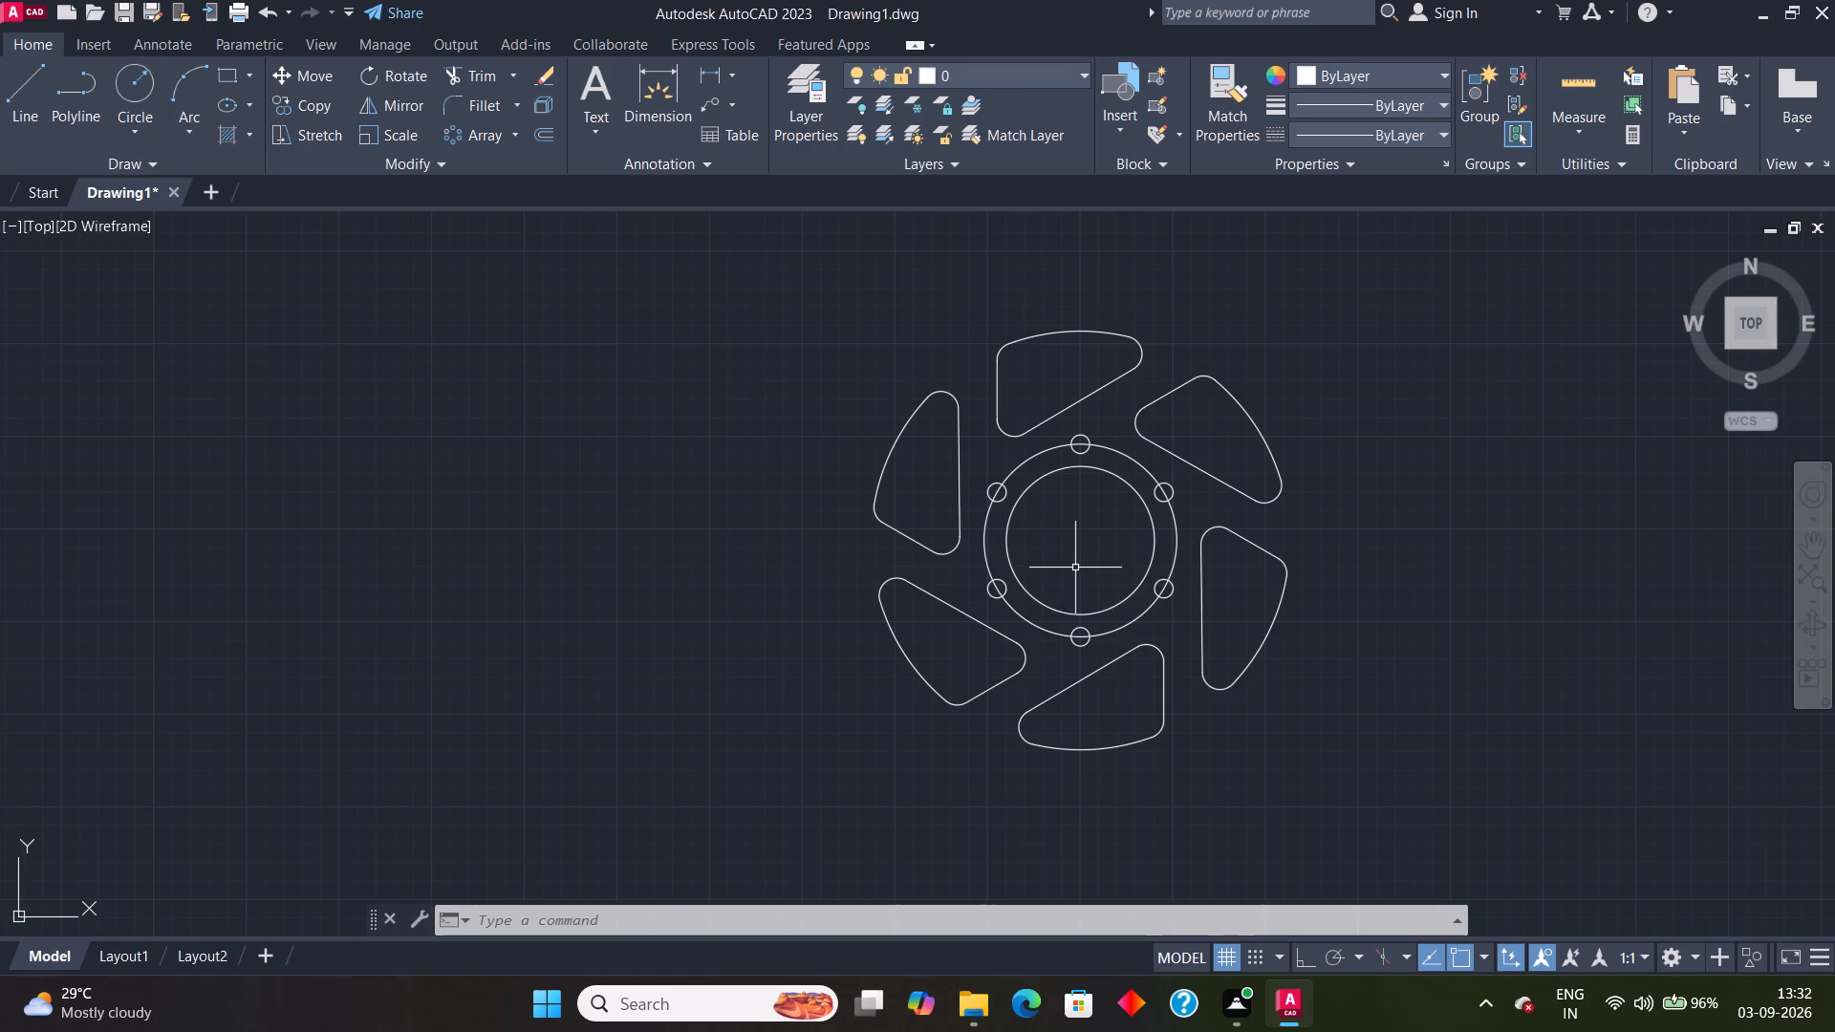
Draw a circle of radius 128 around the pockets, centred on the concentric circles' centre.
{"action": "scroll", "coordinate": [1116, 469], "scroll_direction": "up", "scroll_amount": 1}
{"action": "scroll", "coordinate": [1116, 469], "scroll_direction": "down", "scroll_amount": 2}
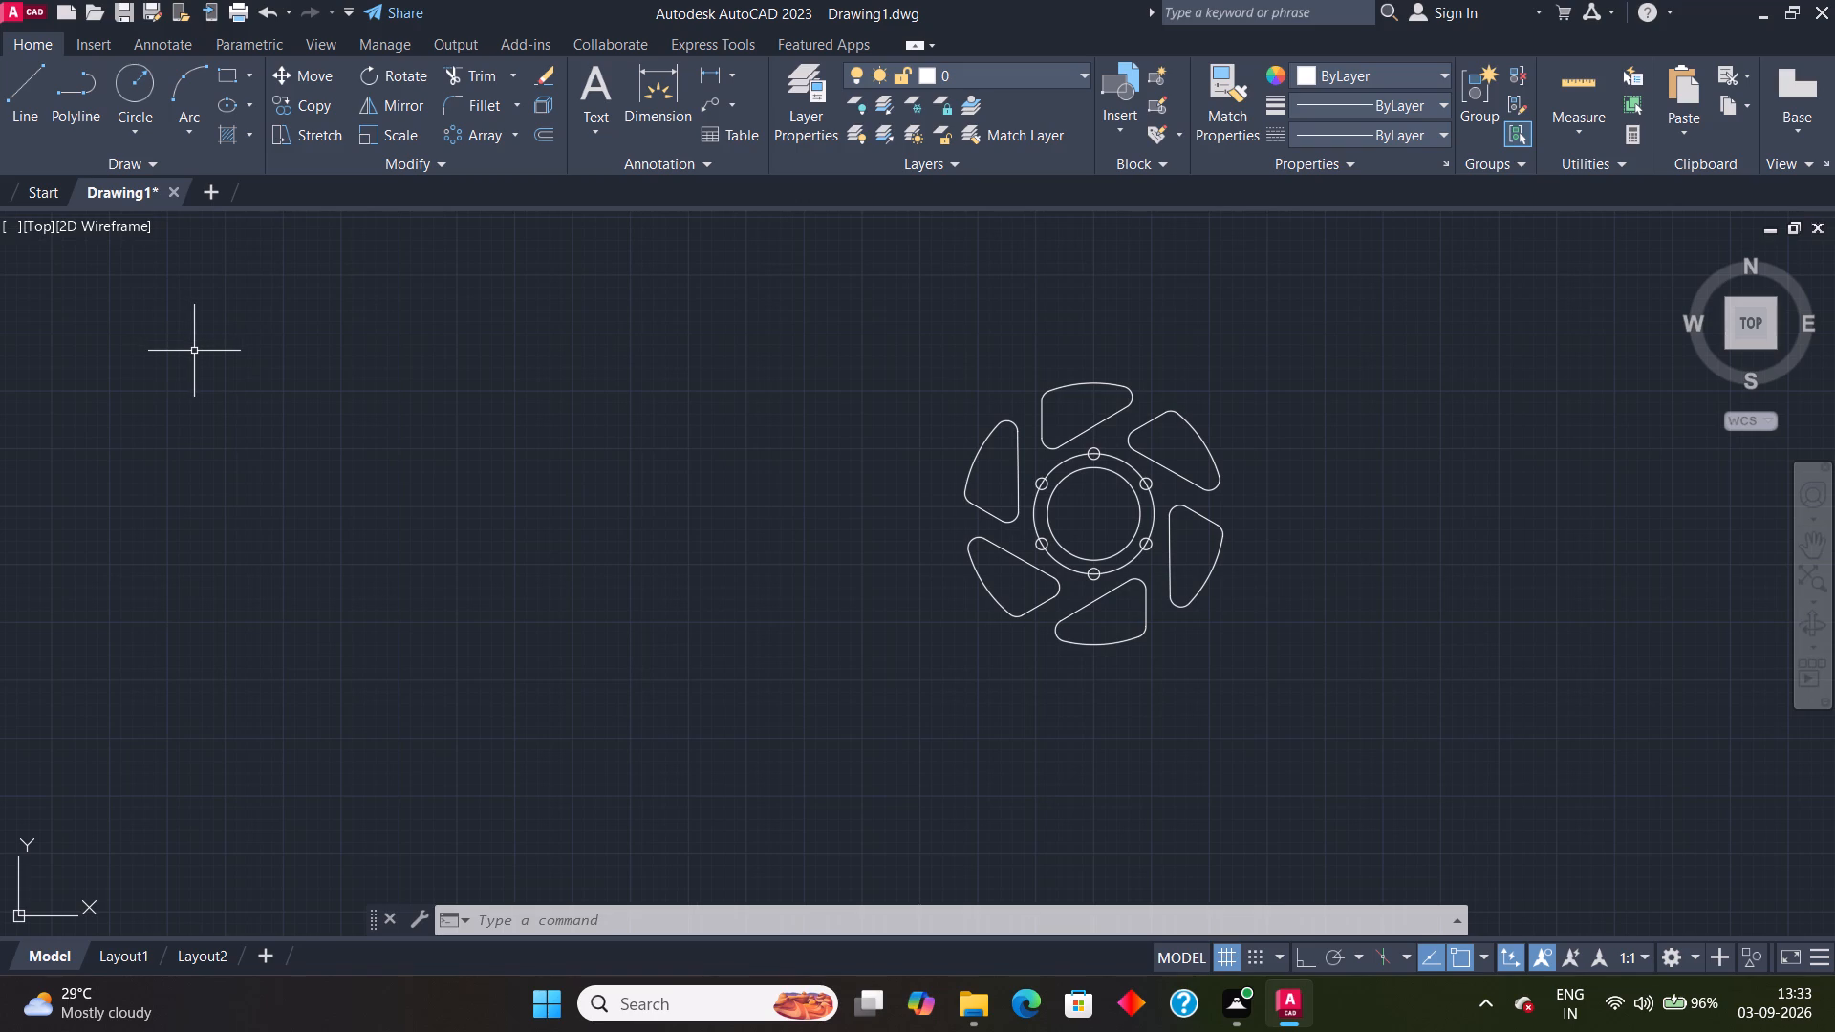
{"action": "left_click", "coordinate": [136, 126]}
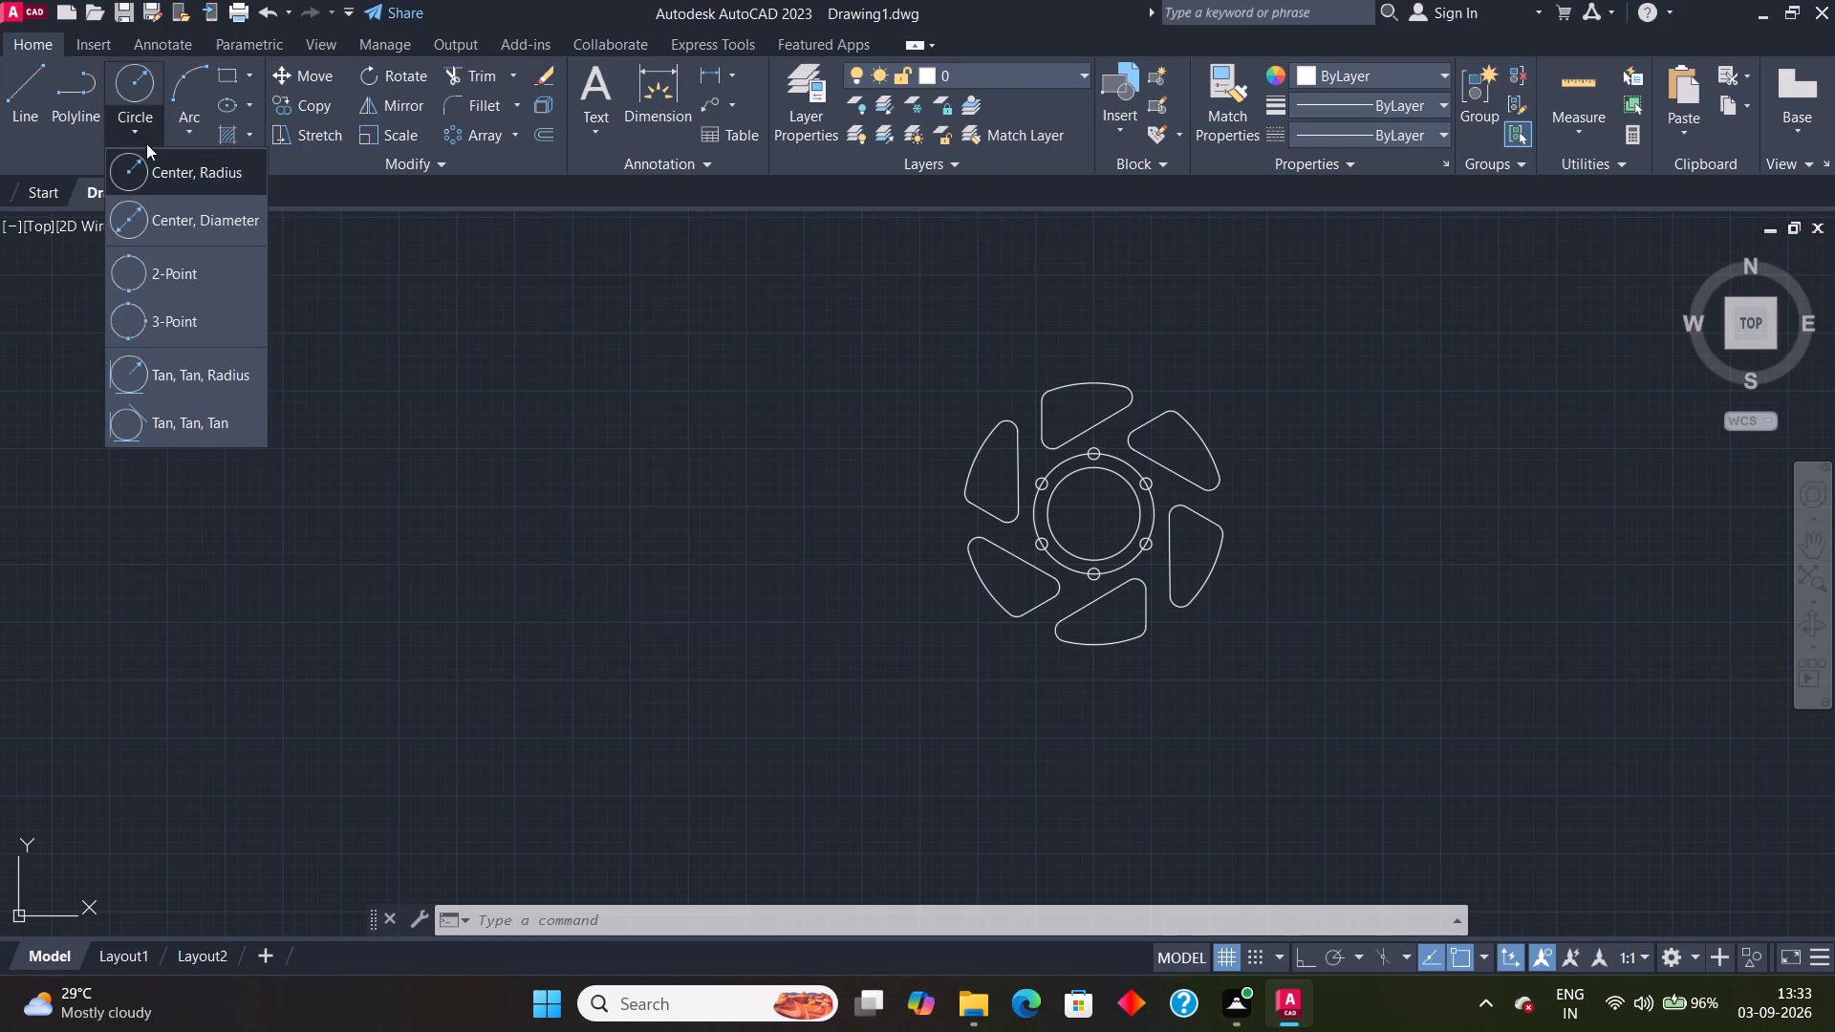
{"action": "left_click", "coordinate": [176, 170]}
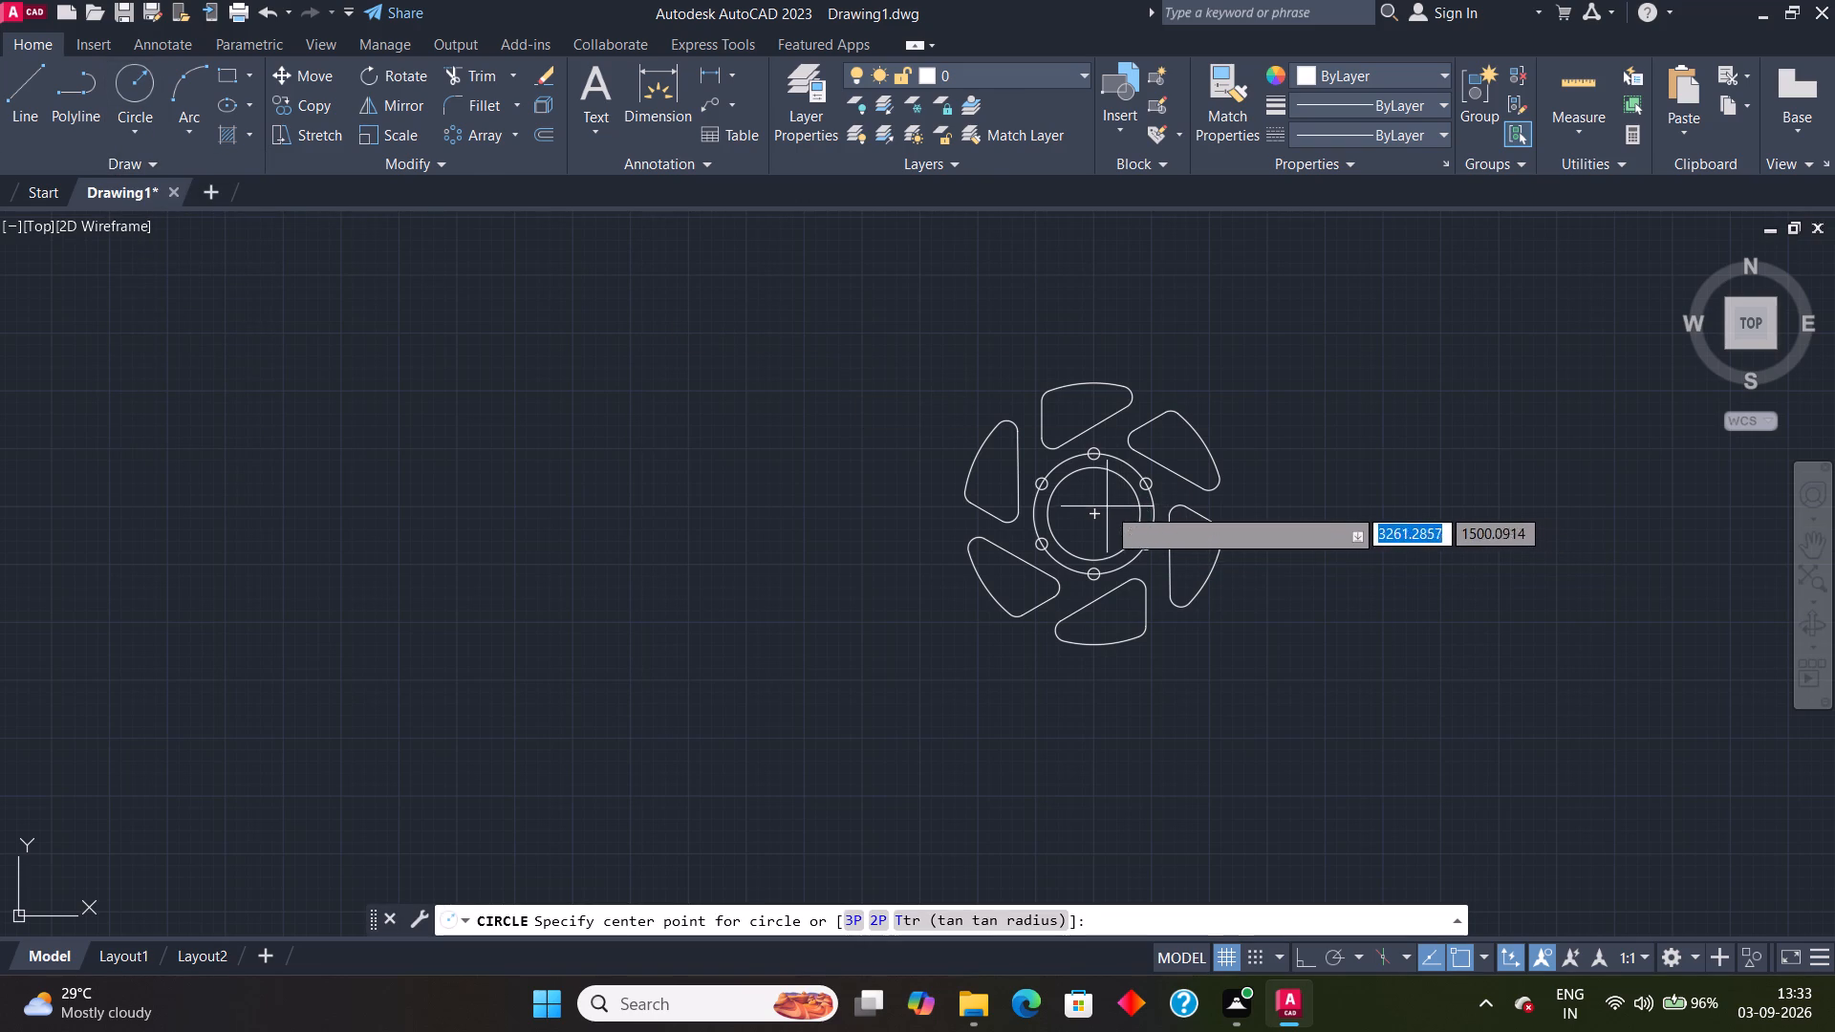
{"action": "left_click", "coordinate": [1098, 513]}
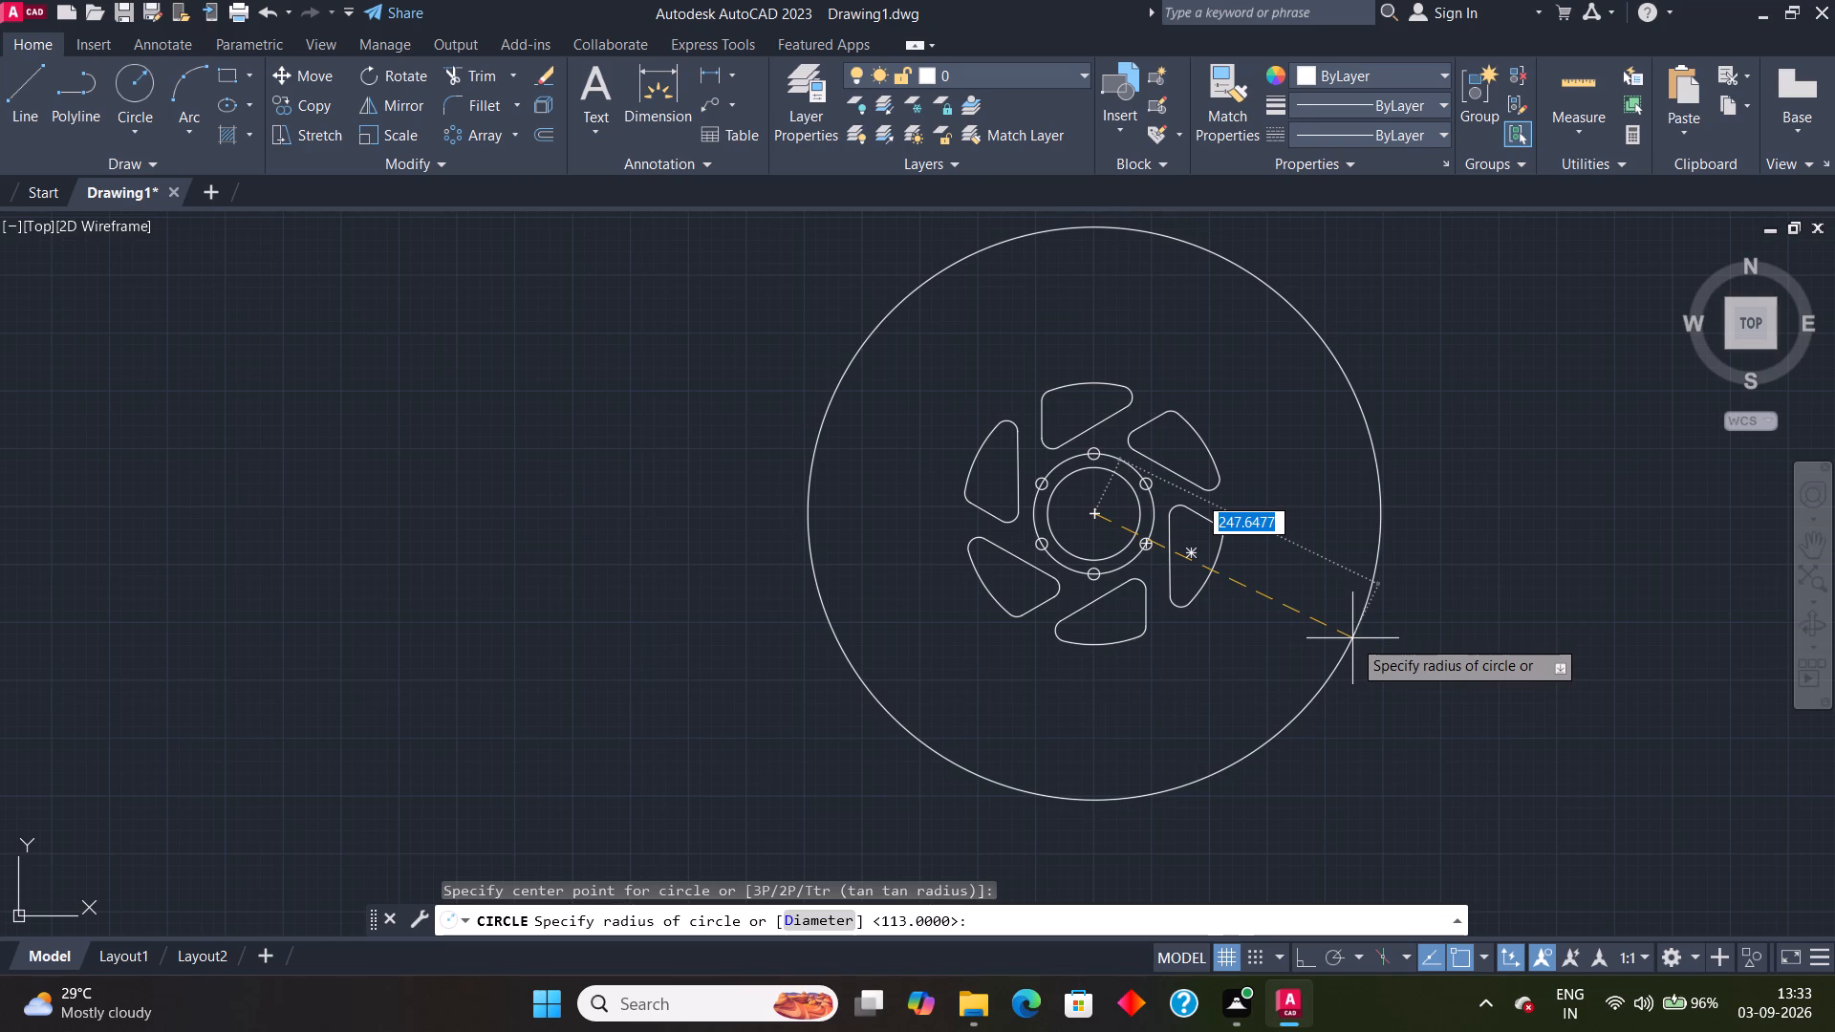
{"action": "type", "text": "128"}
{"action": "key", "text": "Return"}
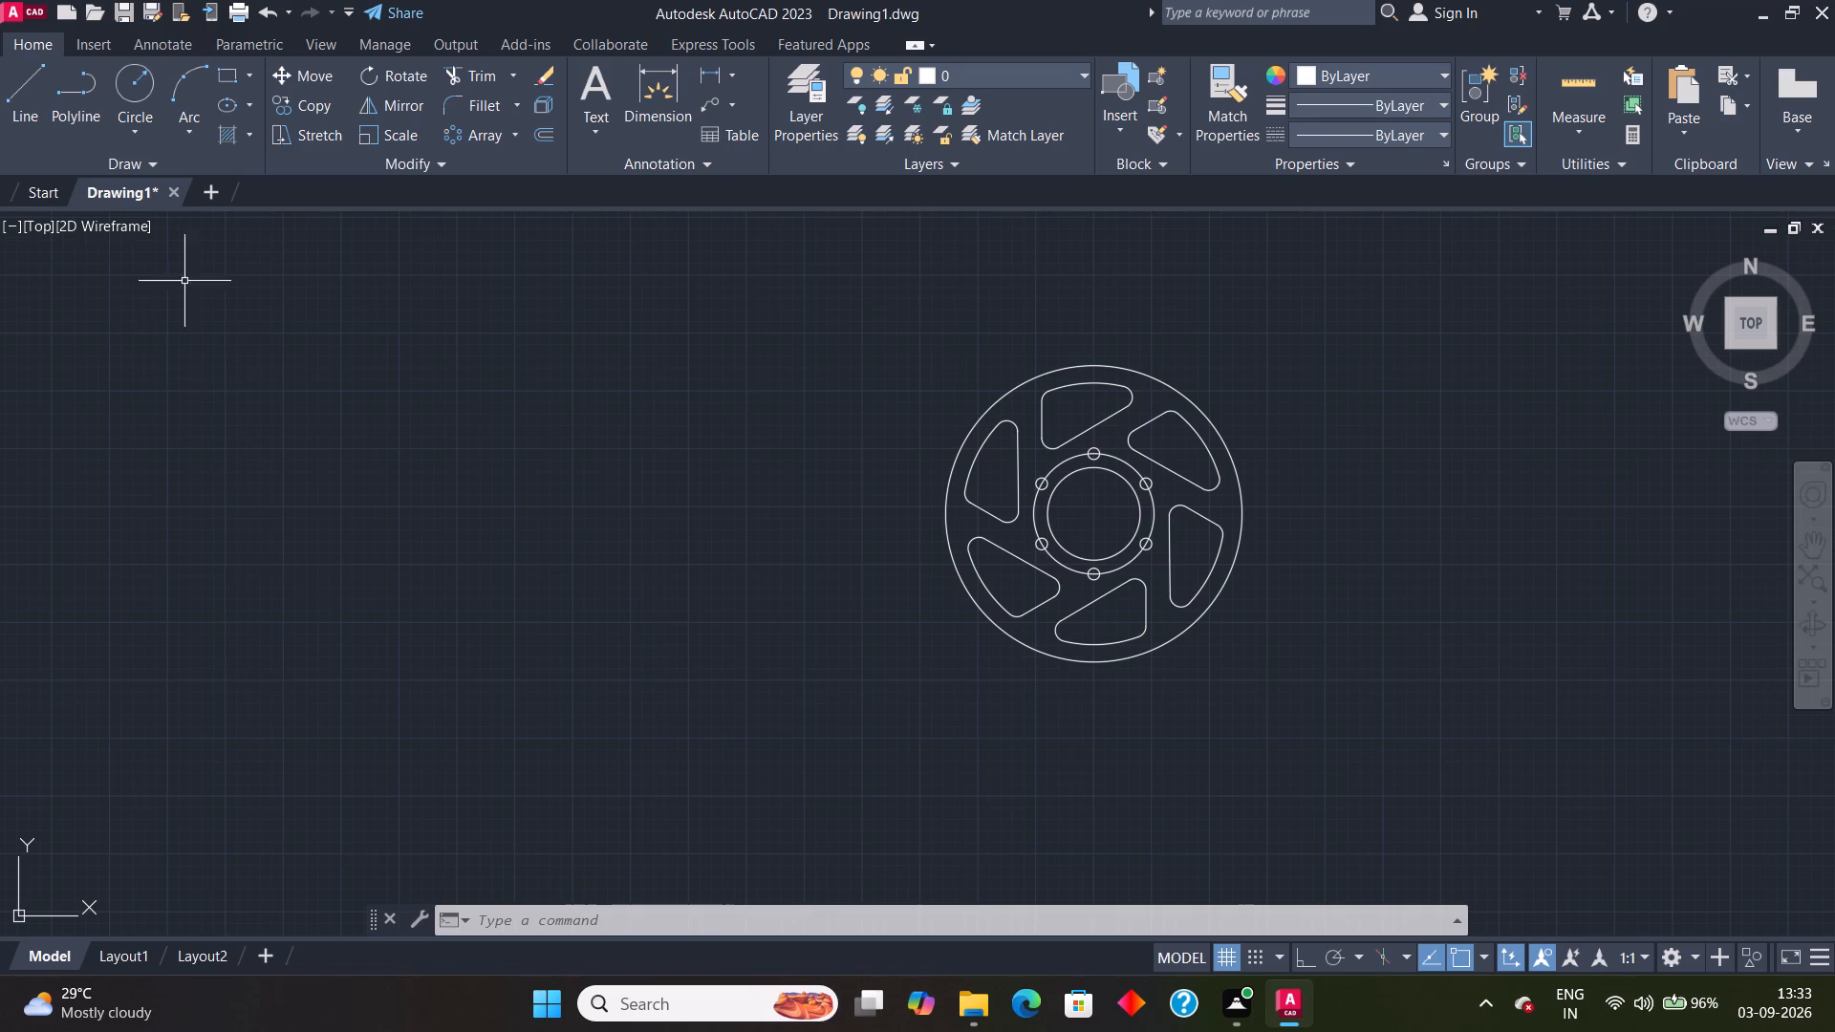
Draw a concentric circle of radius 131.5 from the same centre.
{"action": "left_click", "coordinate": [155, 129]}
{"action": "left_click", "coordinate": [172, 161]}
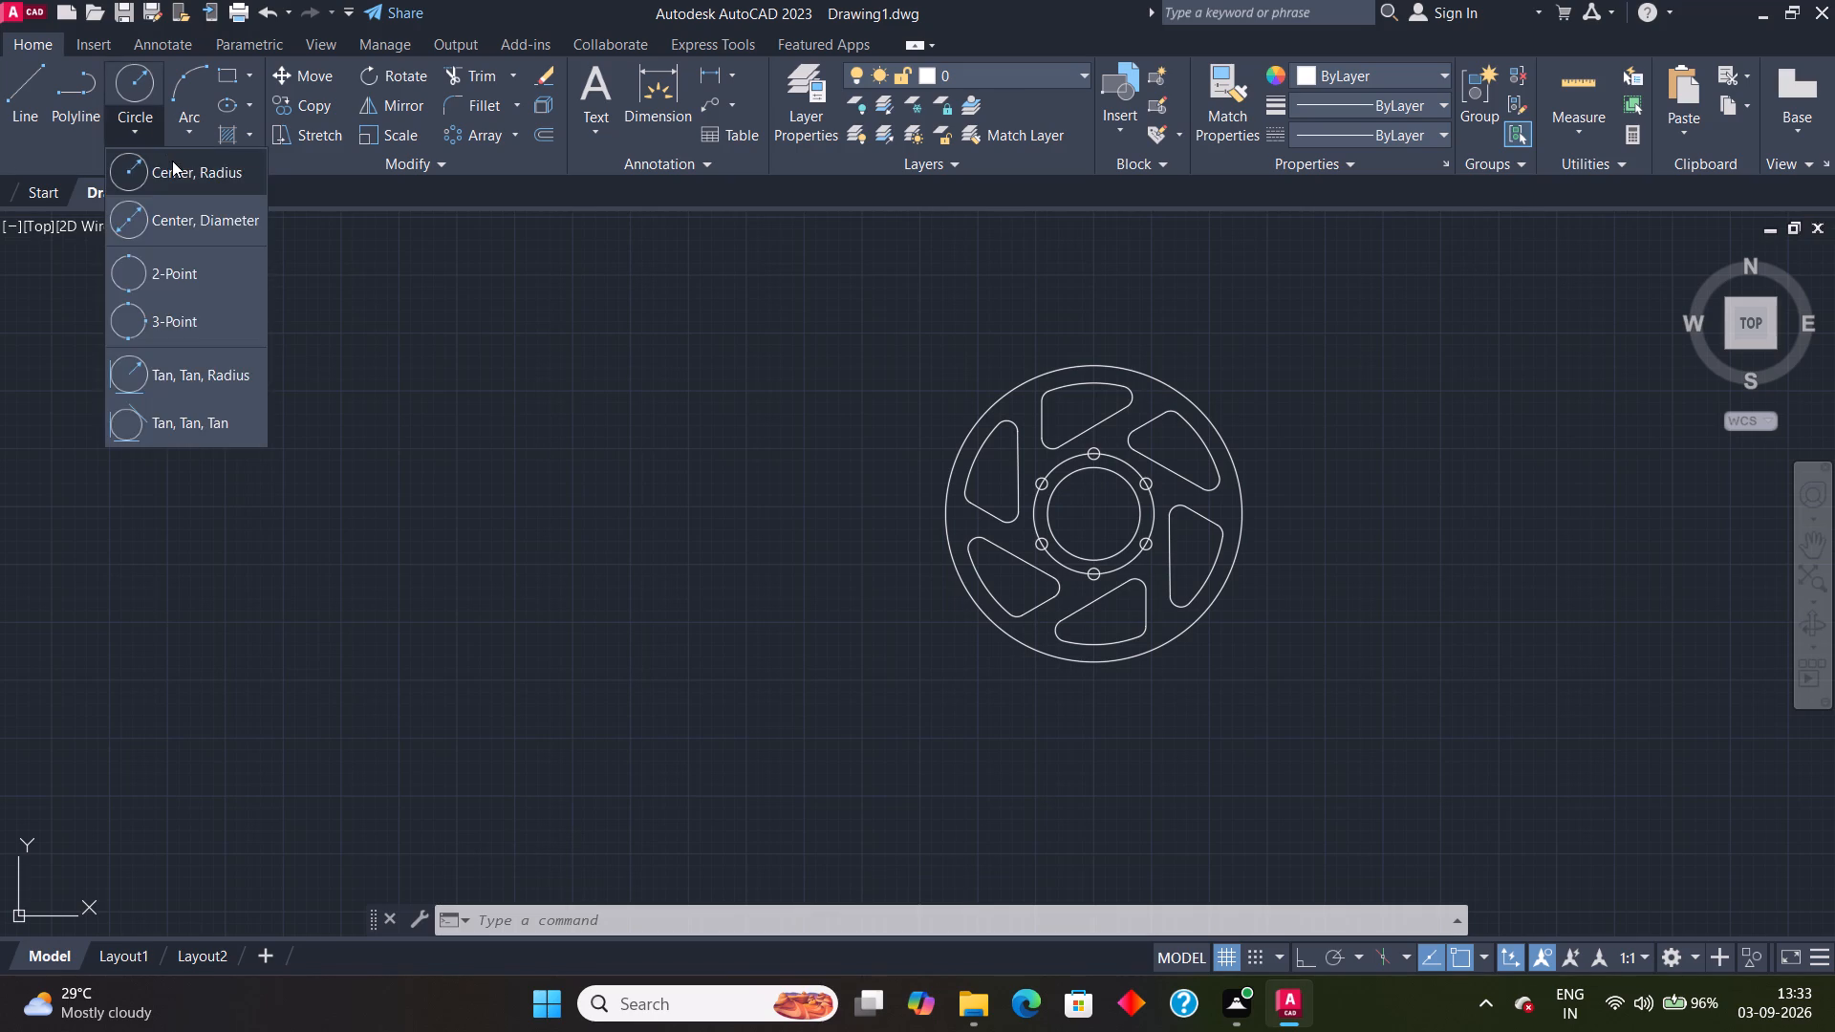
{"action": "left_click", "coordinate": [1095, 516]}
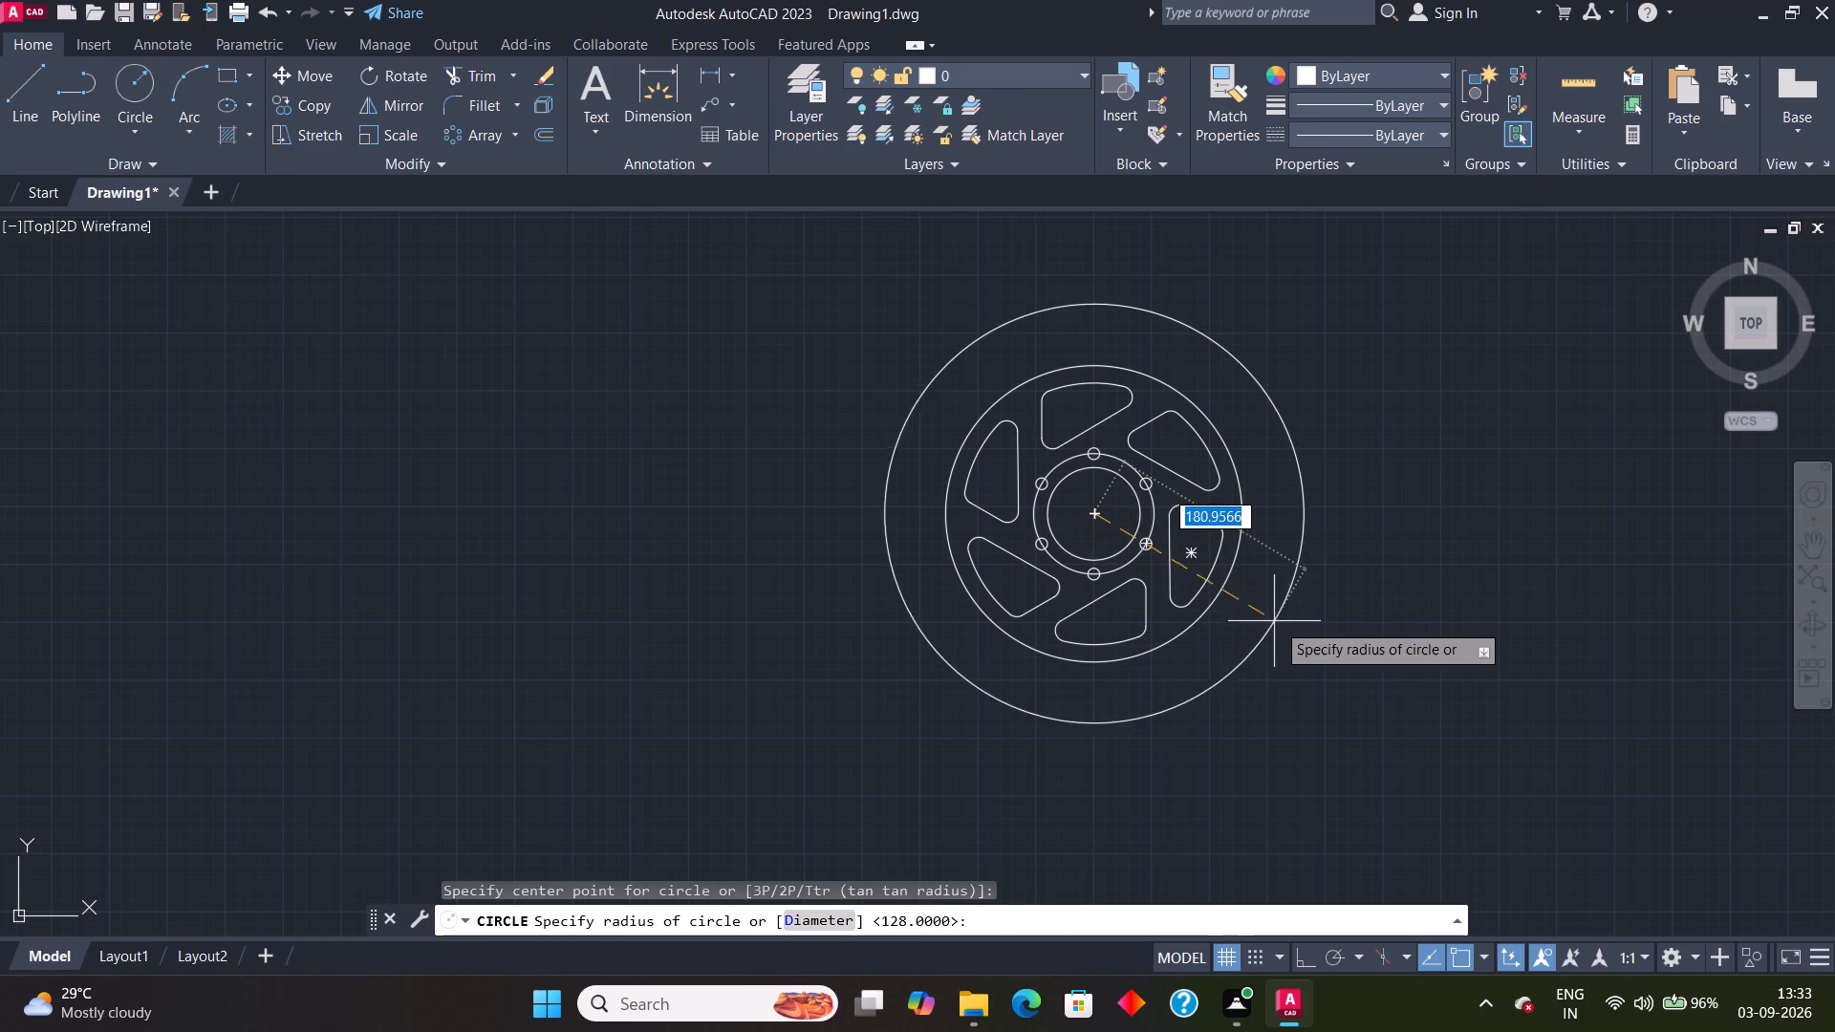
{"action": "type", "text": "131."}
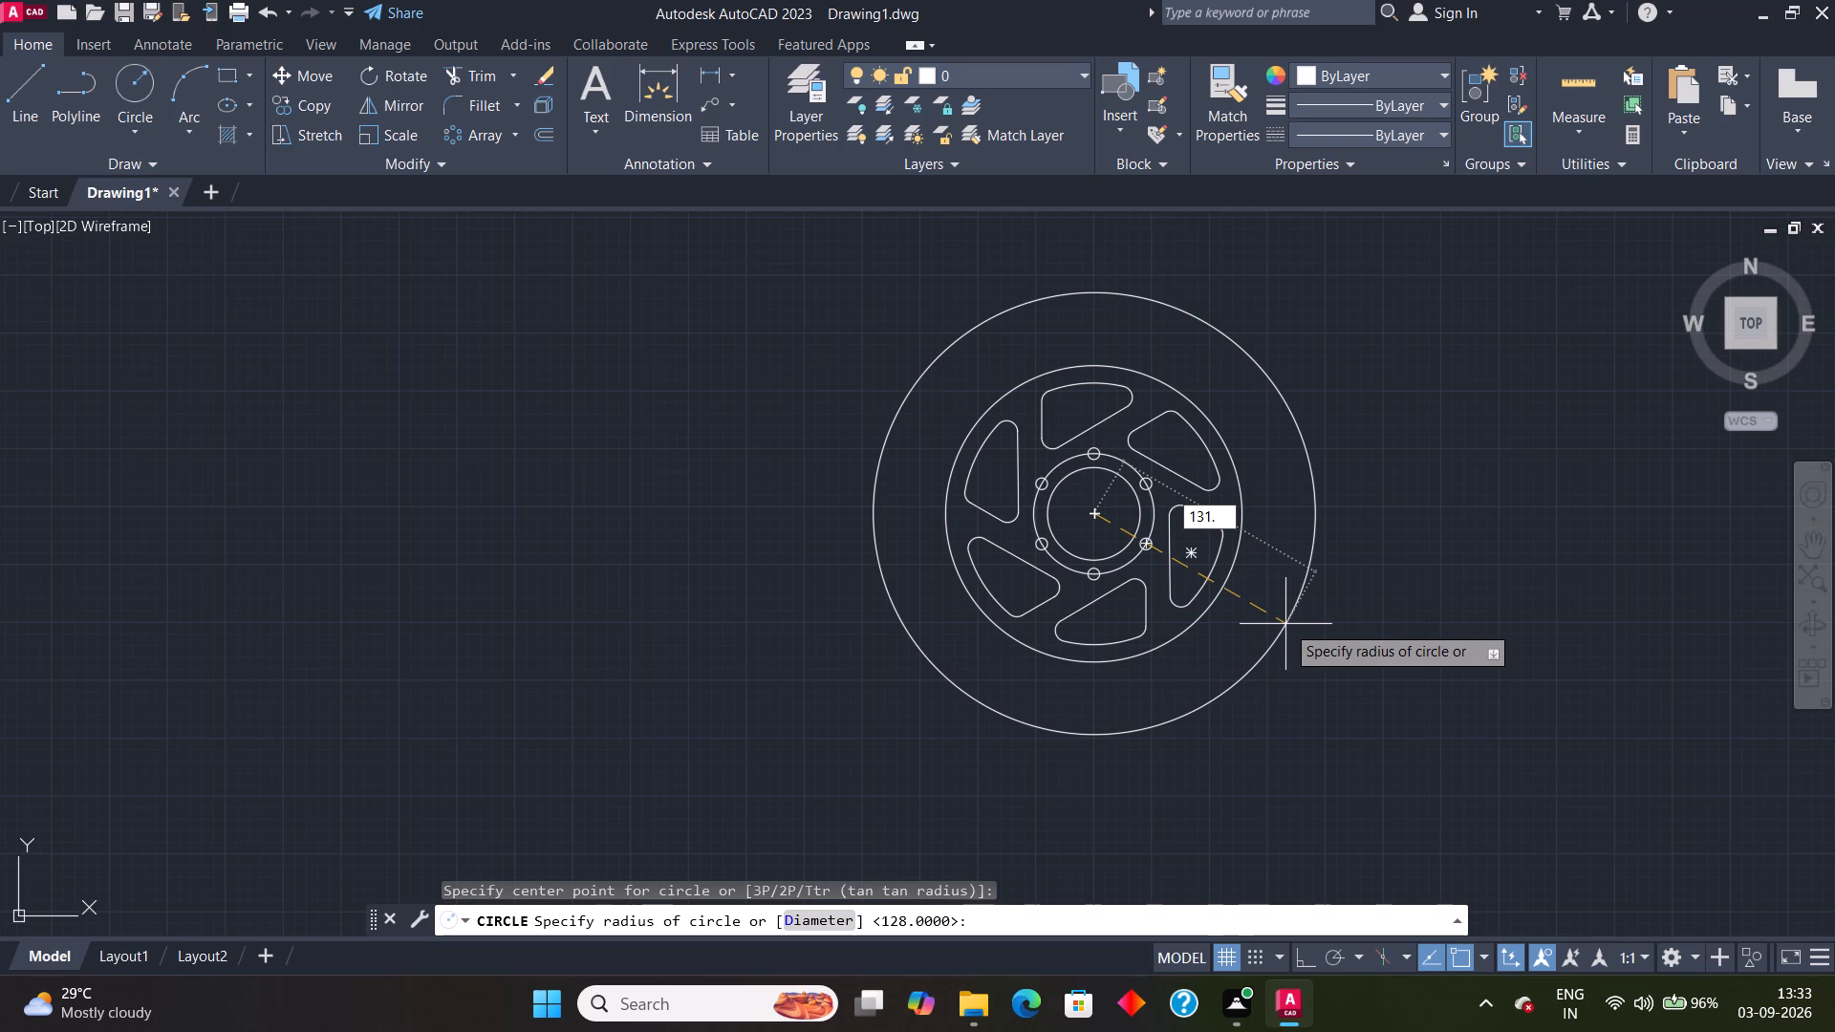
{"action": "key", "text": "5"}
{"action": "key", "text": "Return"}
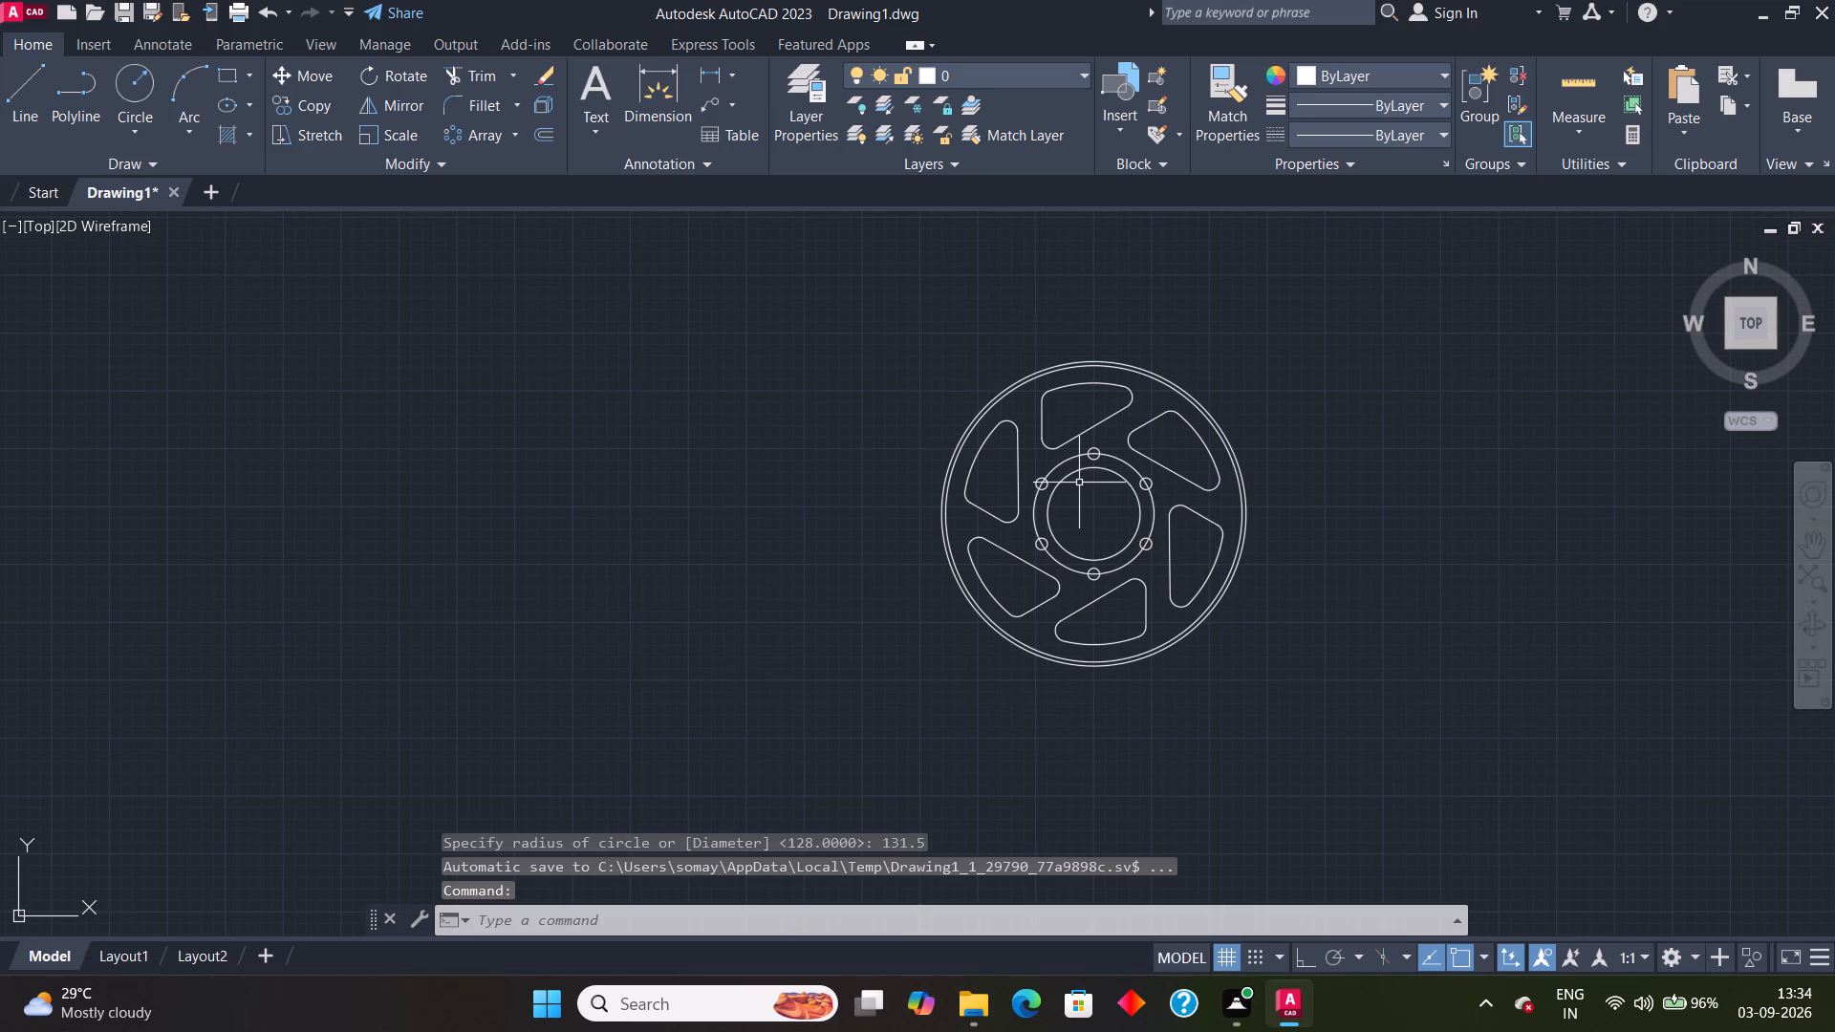
Draw a concentric circle of radius 136 from the same centre.
{"action": "left_click", "coordinate": [143, 124]}
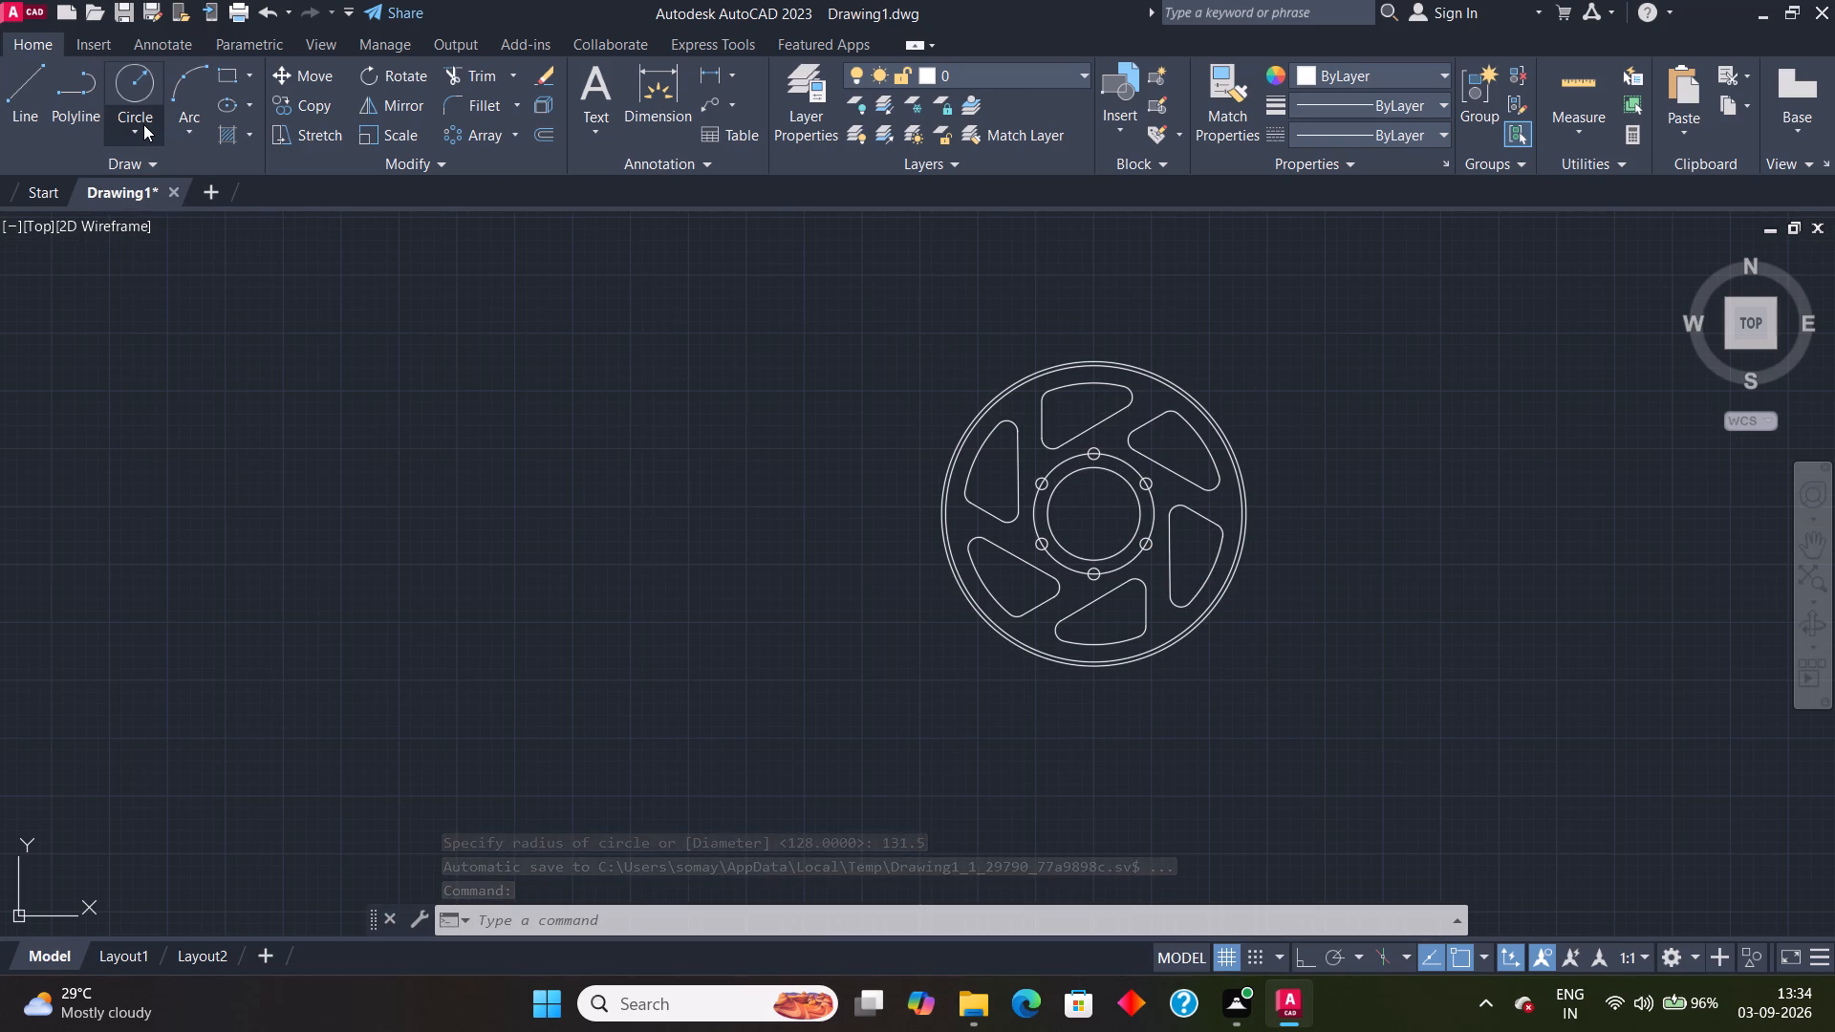
{"action": "left_click", "coordinate": [188, 163]}
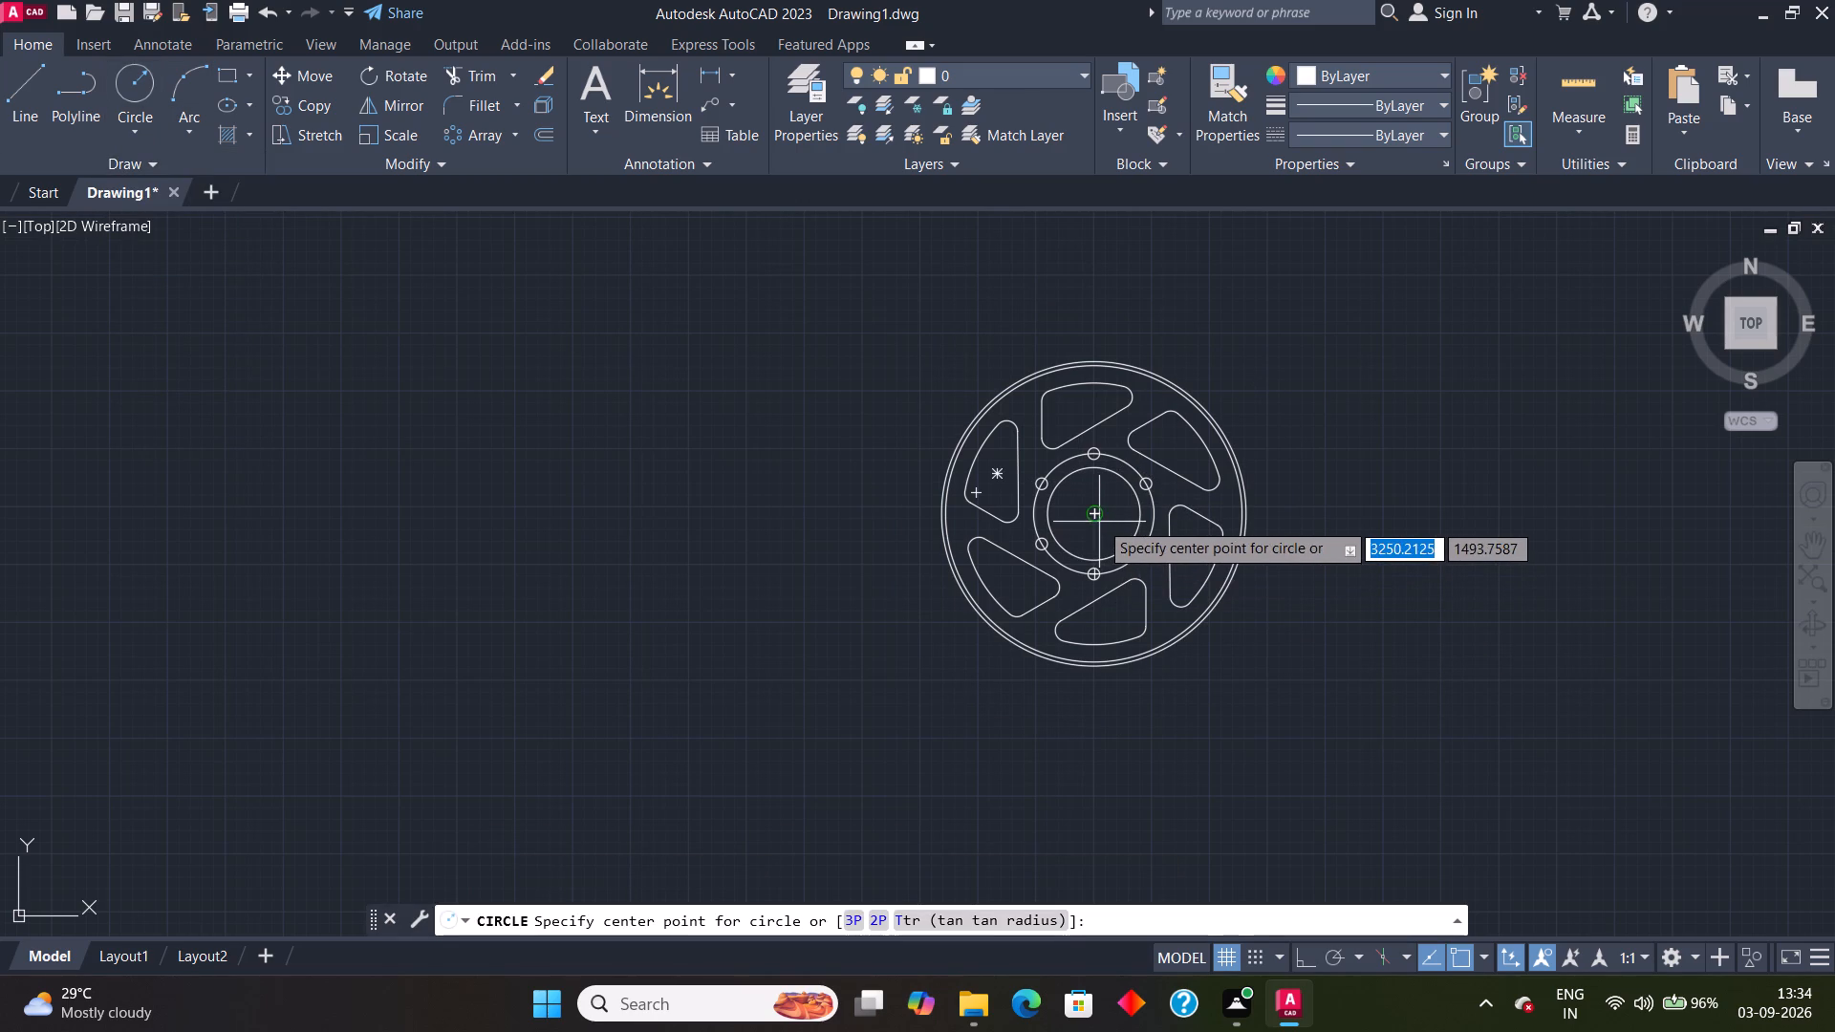
{"action": "left_click", "coordinate": [1099, 520]}
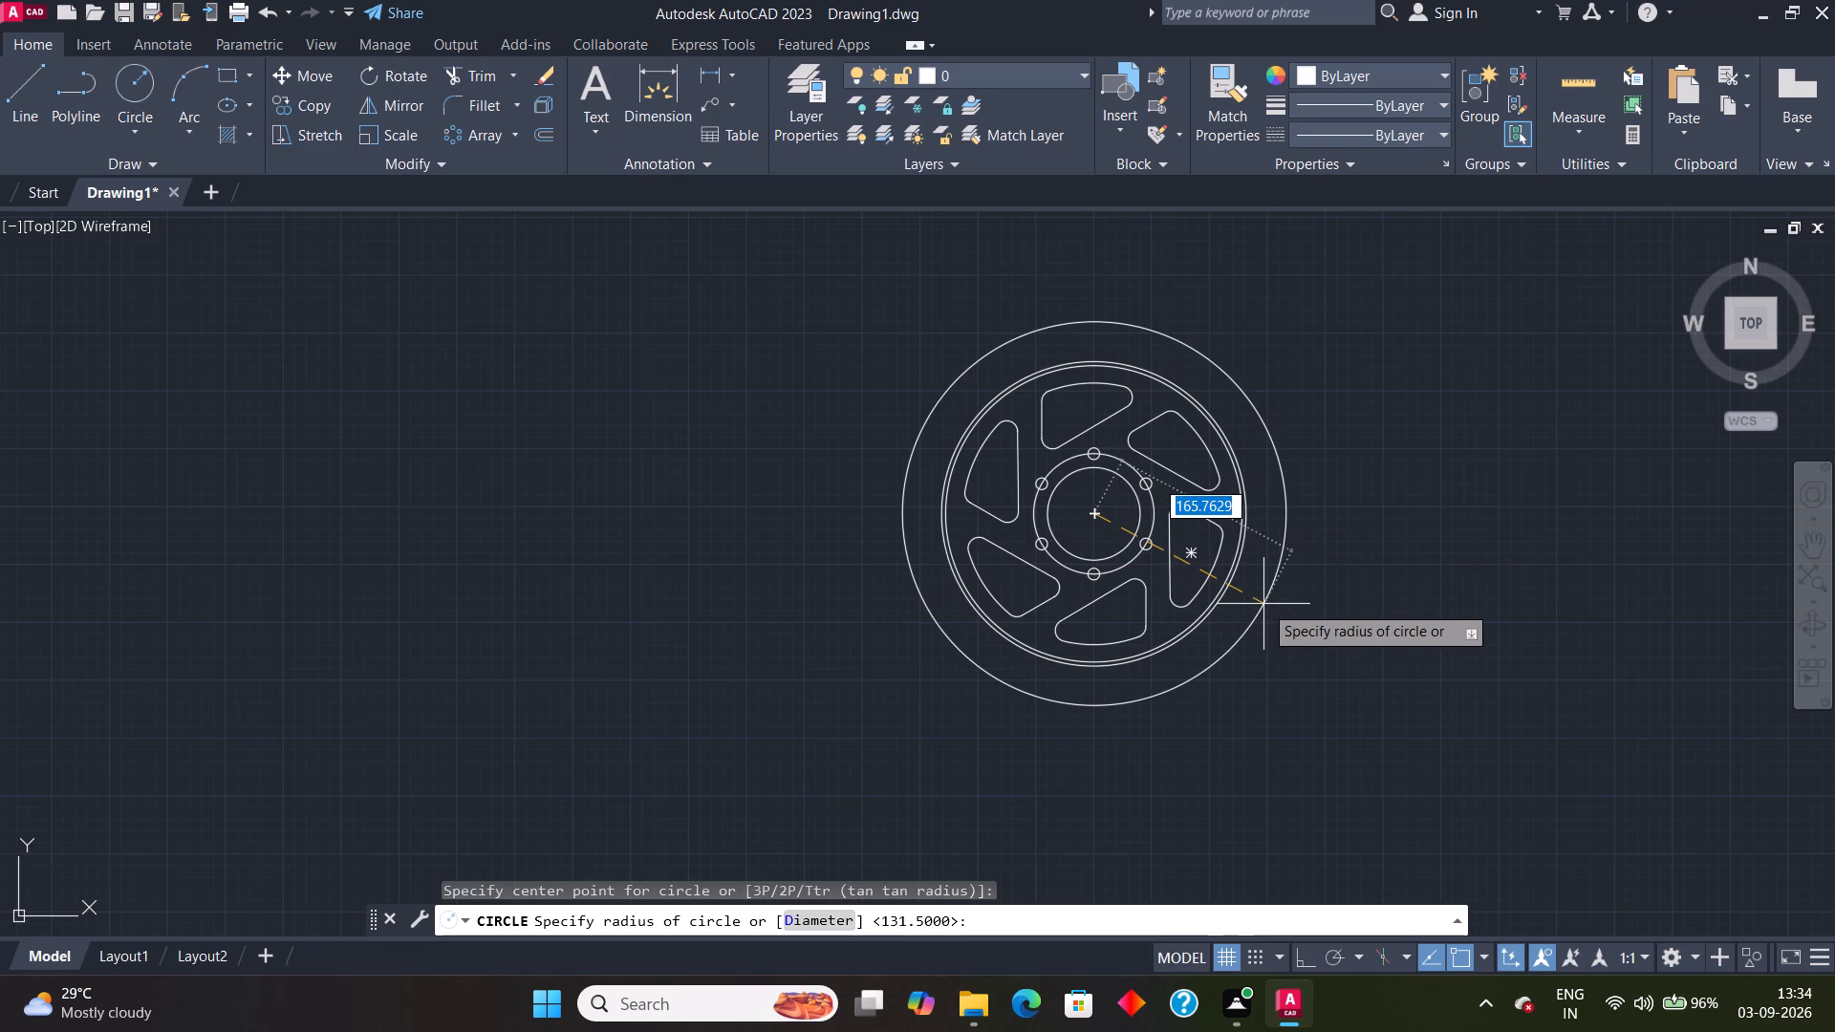
{"action": "type", "text": "136"}
{"action": "key", "text": "Return"}
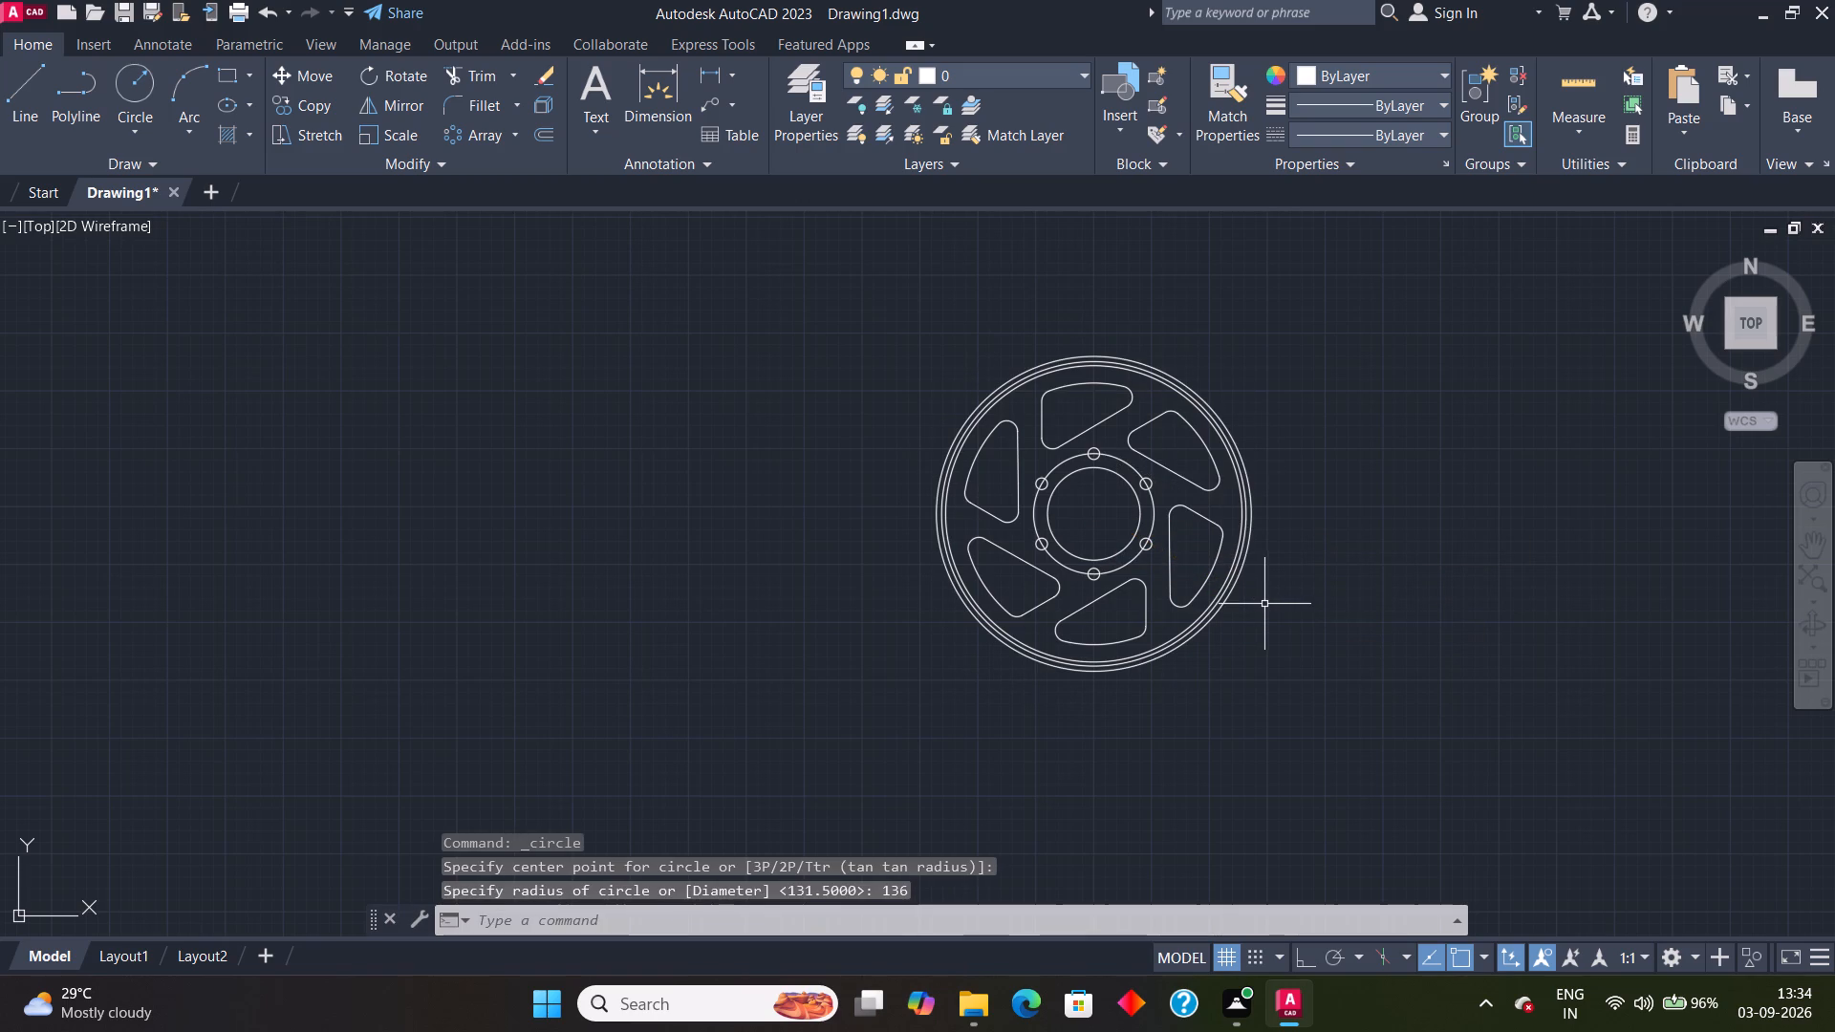
Draw a vertical line from the wheel's centre straight down to just beyond the outermost rim circle.
{"action": "scroll", "coordinate": [1152, 500], "scroll_direction": "down", "scroll_amount": 2}
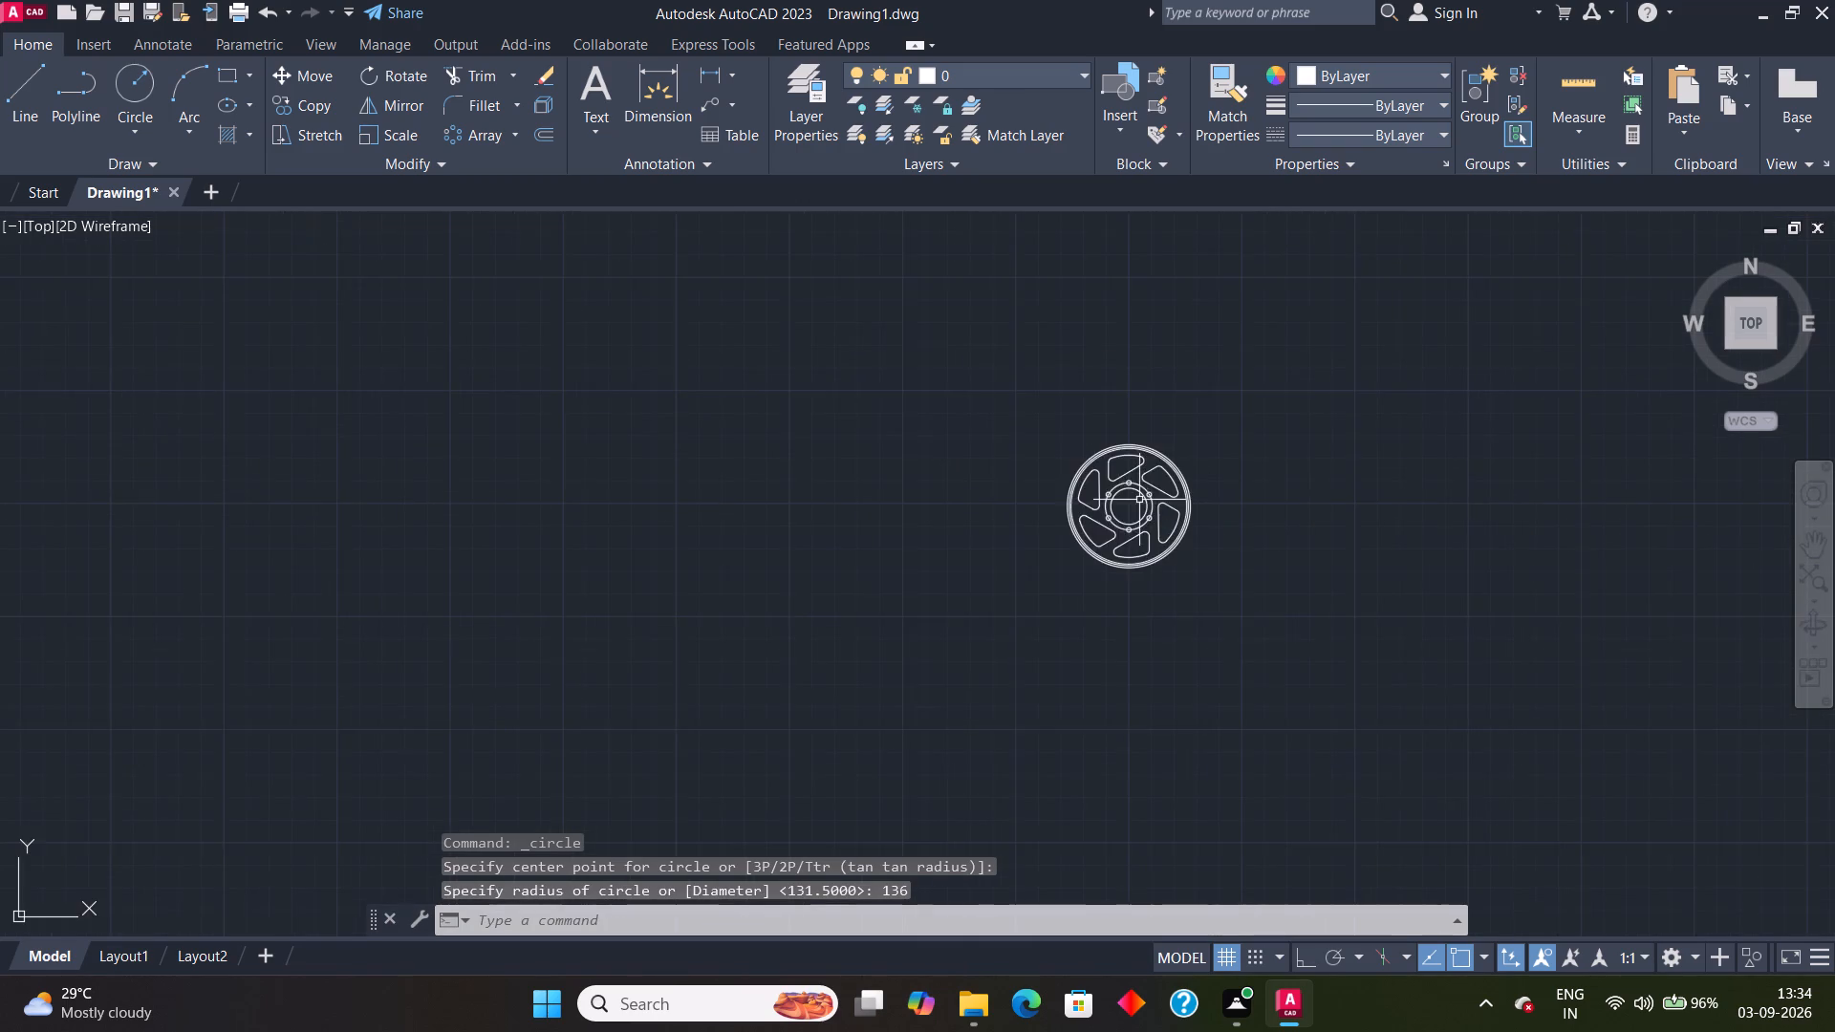
{"action": "scroll", "coordinate": [1139, 500], "scroll_direction": "up", "scroll_amount": 4}
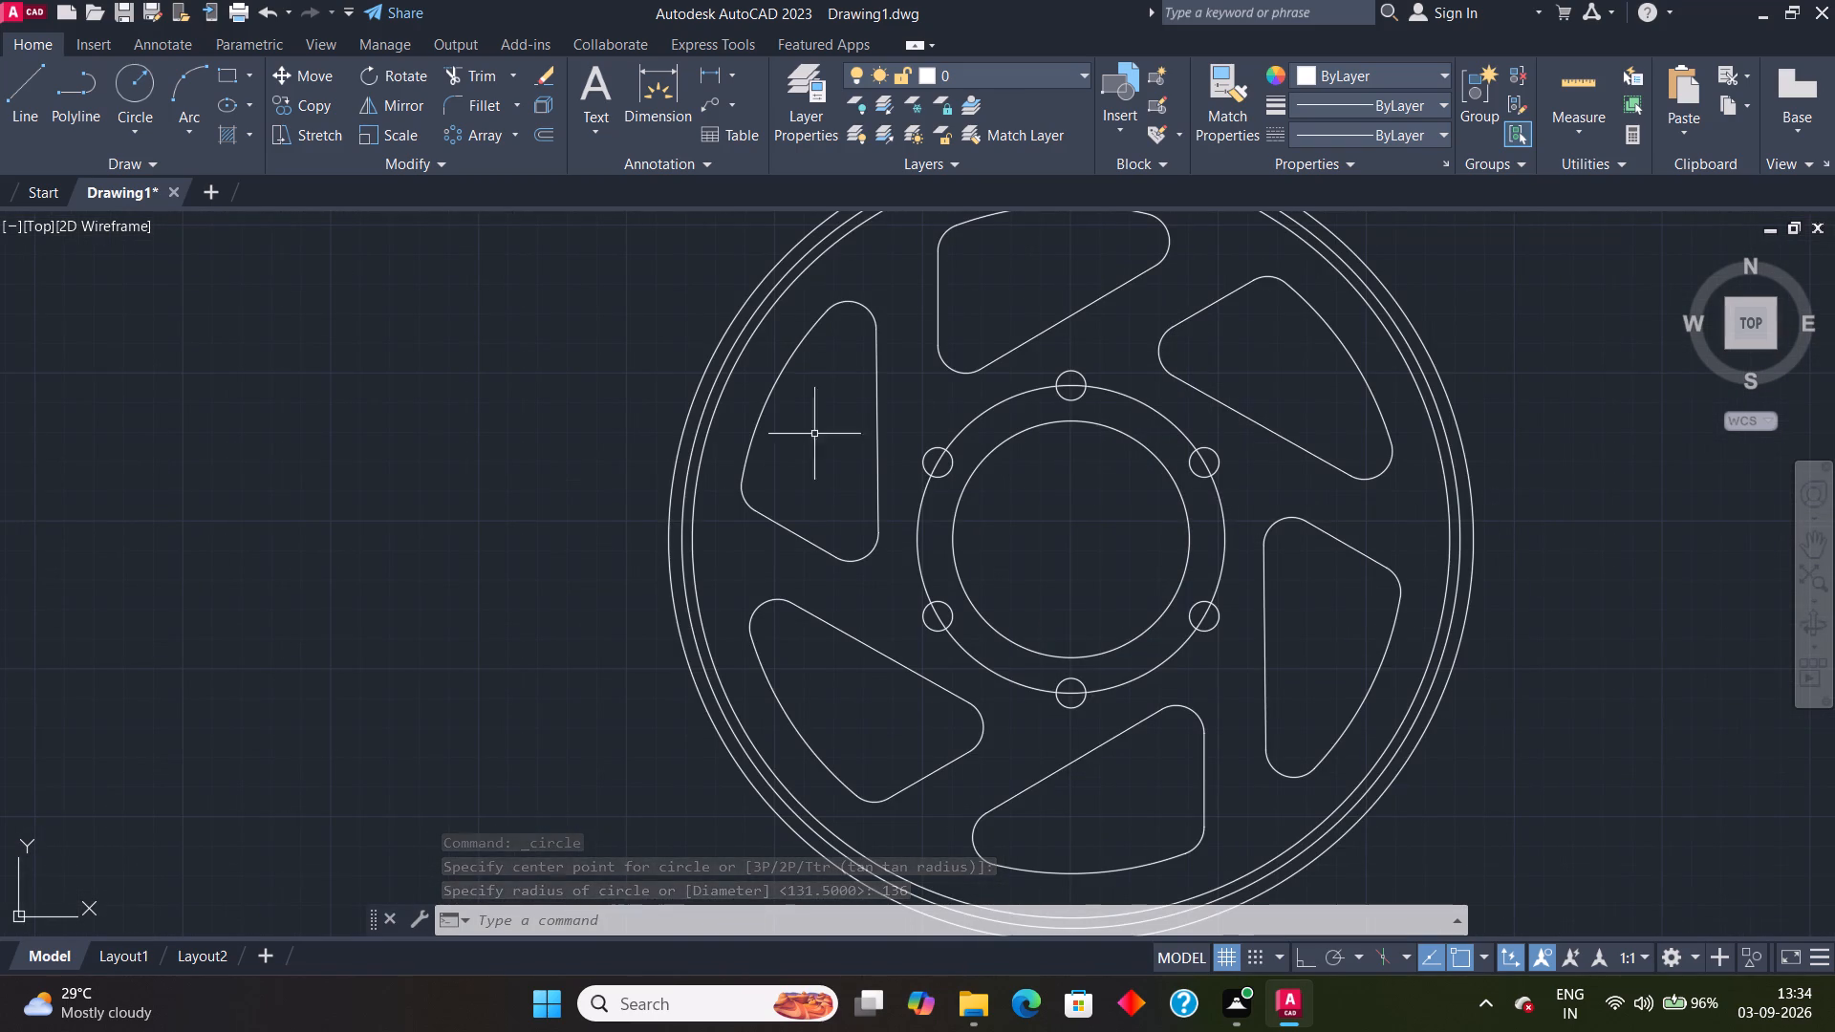
{"action": "left_click", "coordinate": [21, 76]}
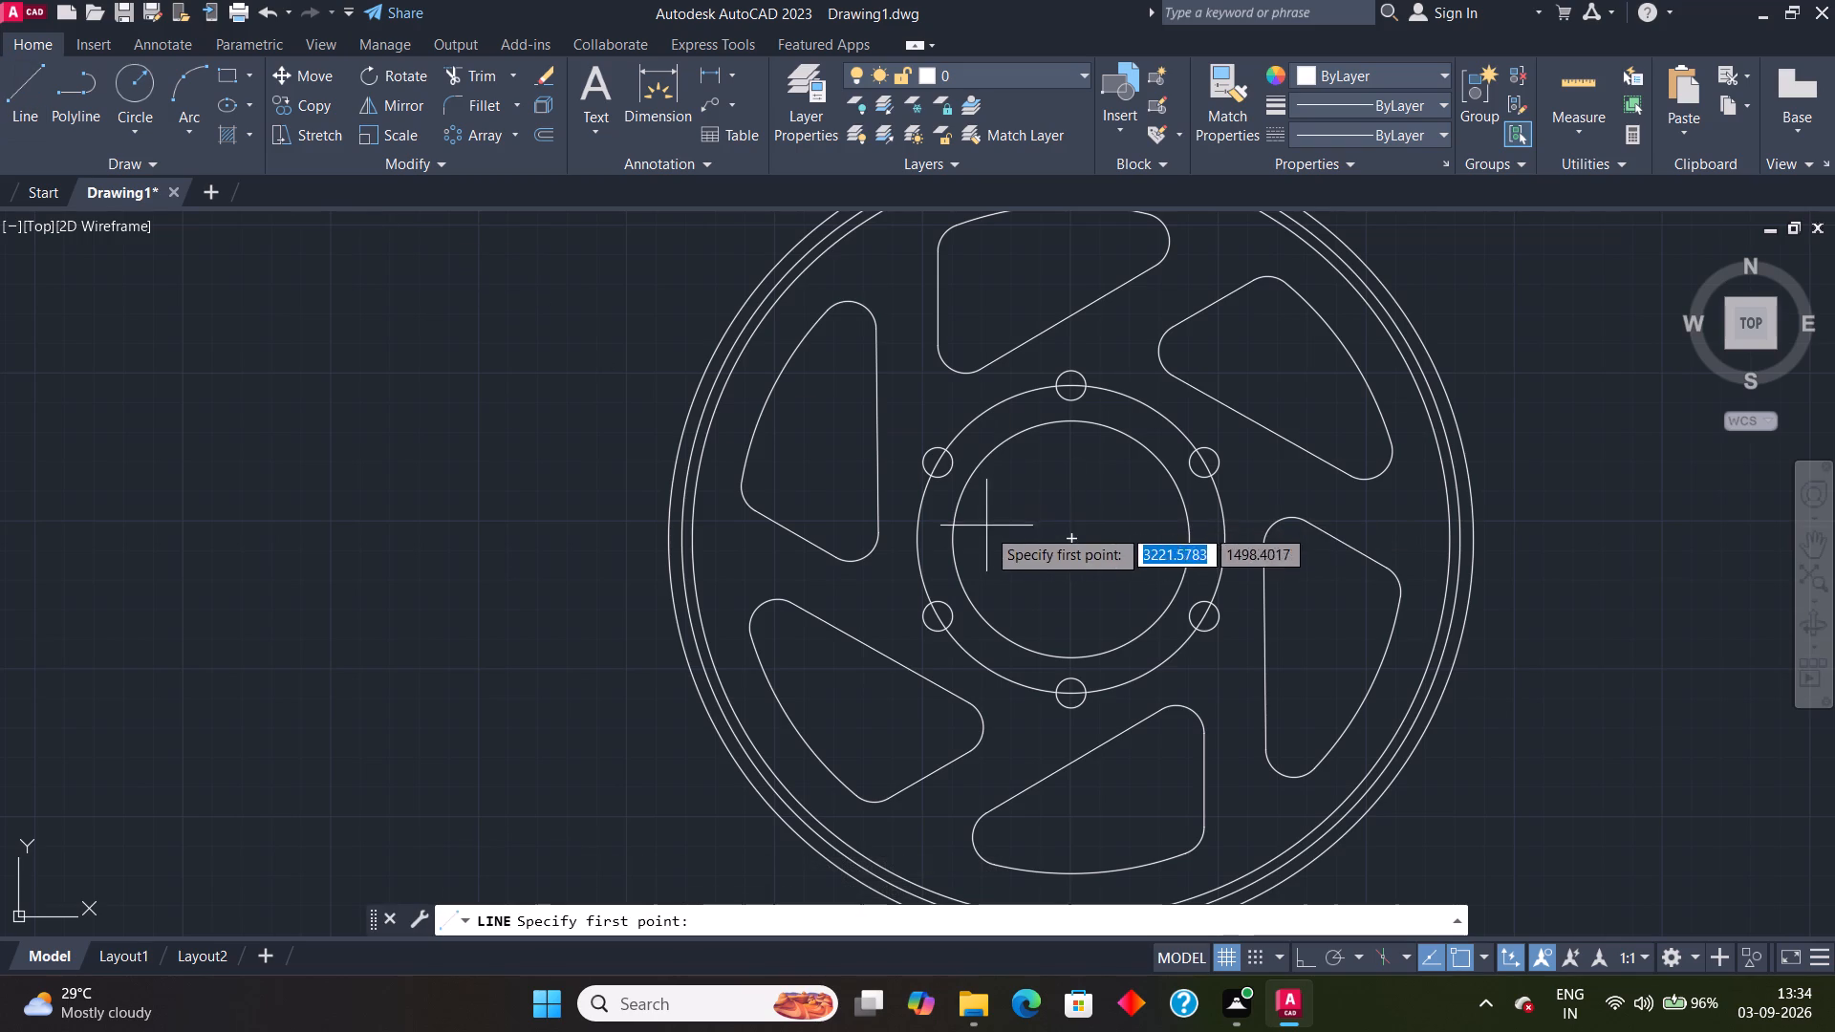
{"action": "left_click", "coordinate": [1072, 536]}
{"action": "scroll", "coordinate": [1094, 812], "scroll_direction": "down", "scroll_amount": 1}
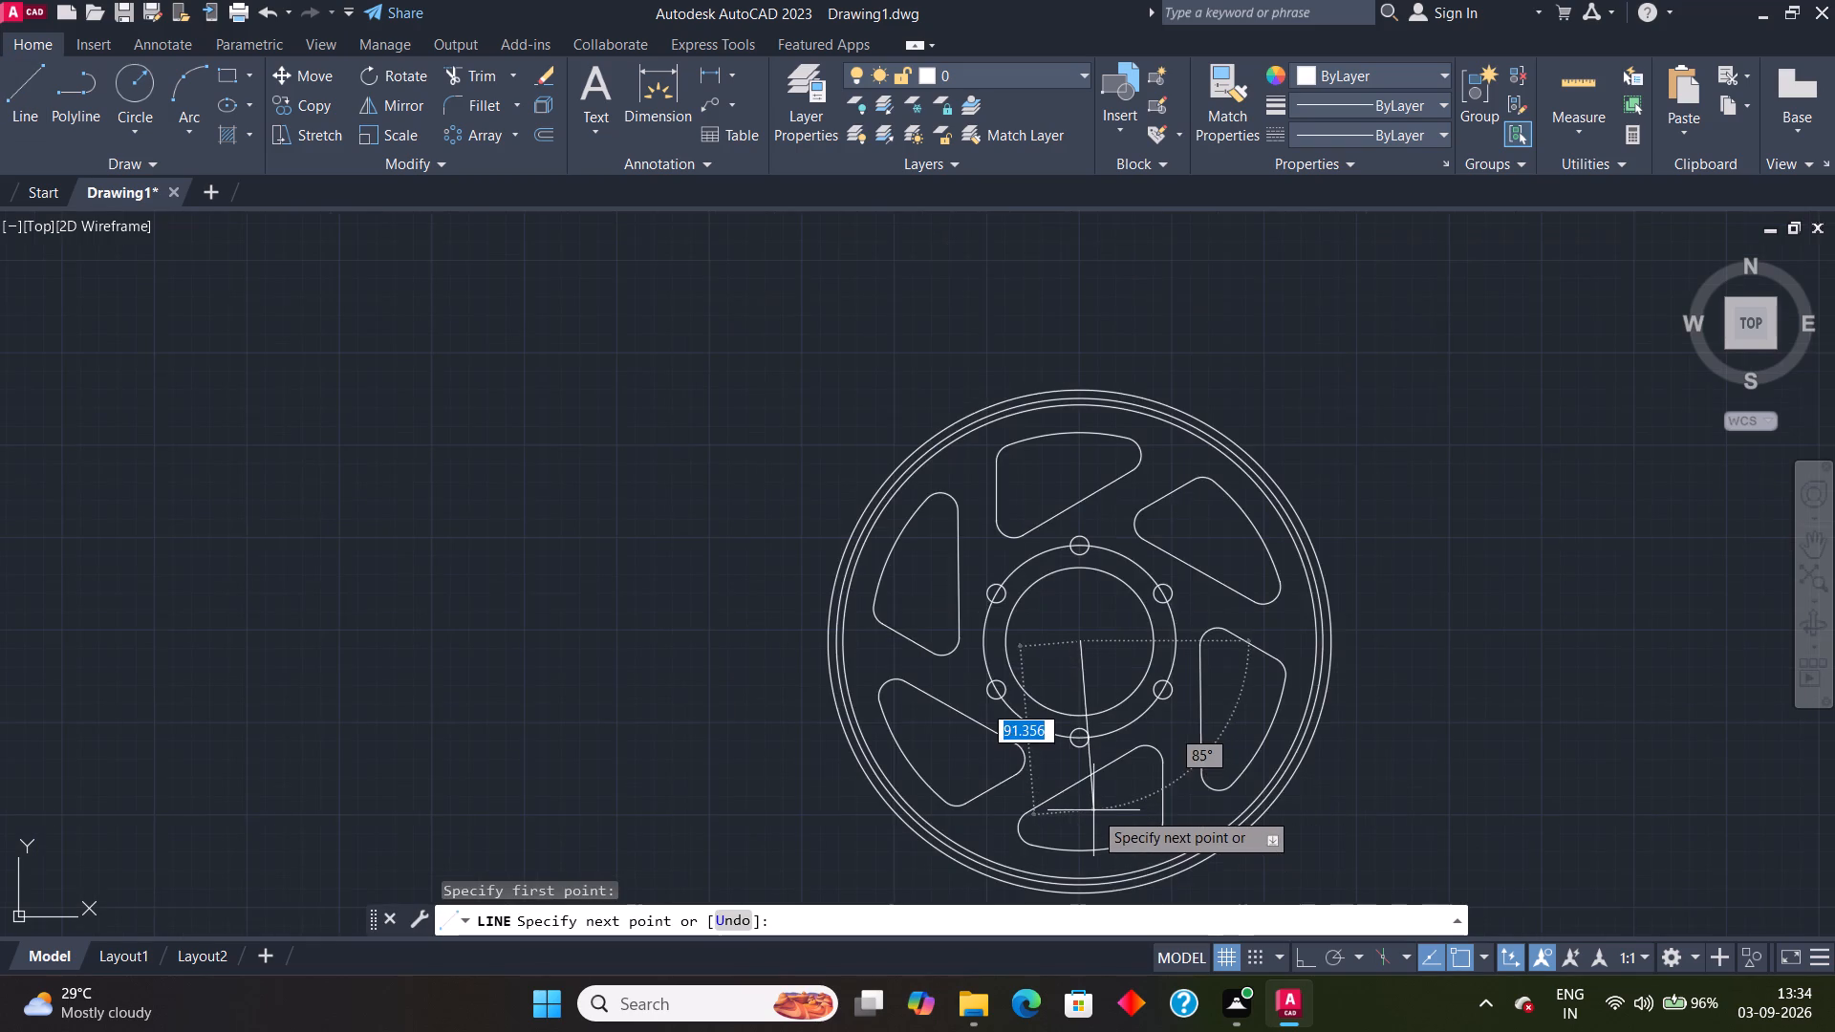
{"action": "scroll", "coordinate": [1093, 810], "scroll_direction": "down", "scroll_amount": 1}
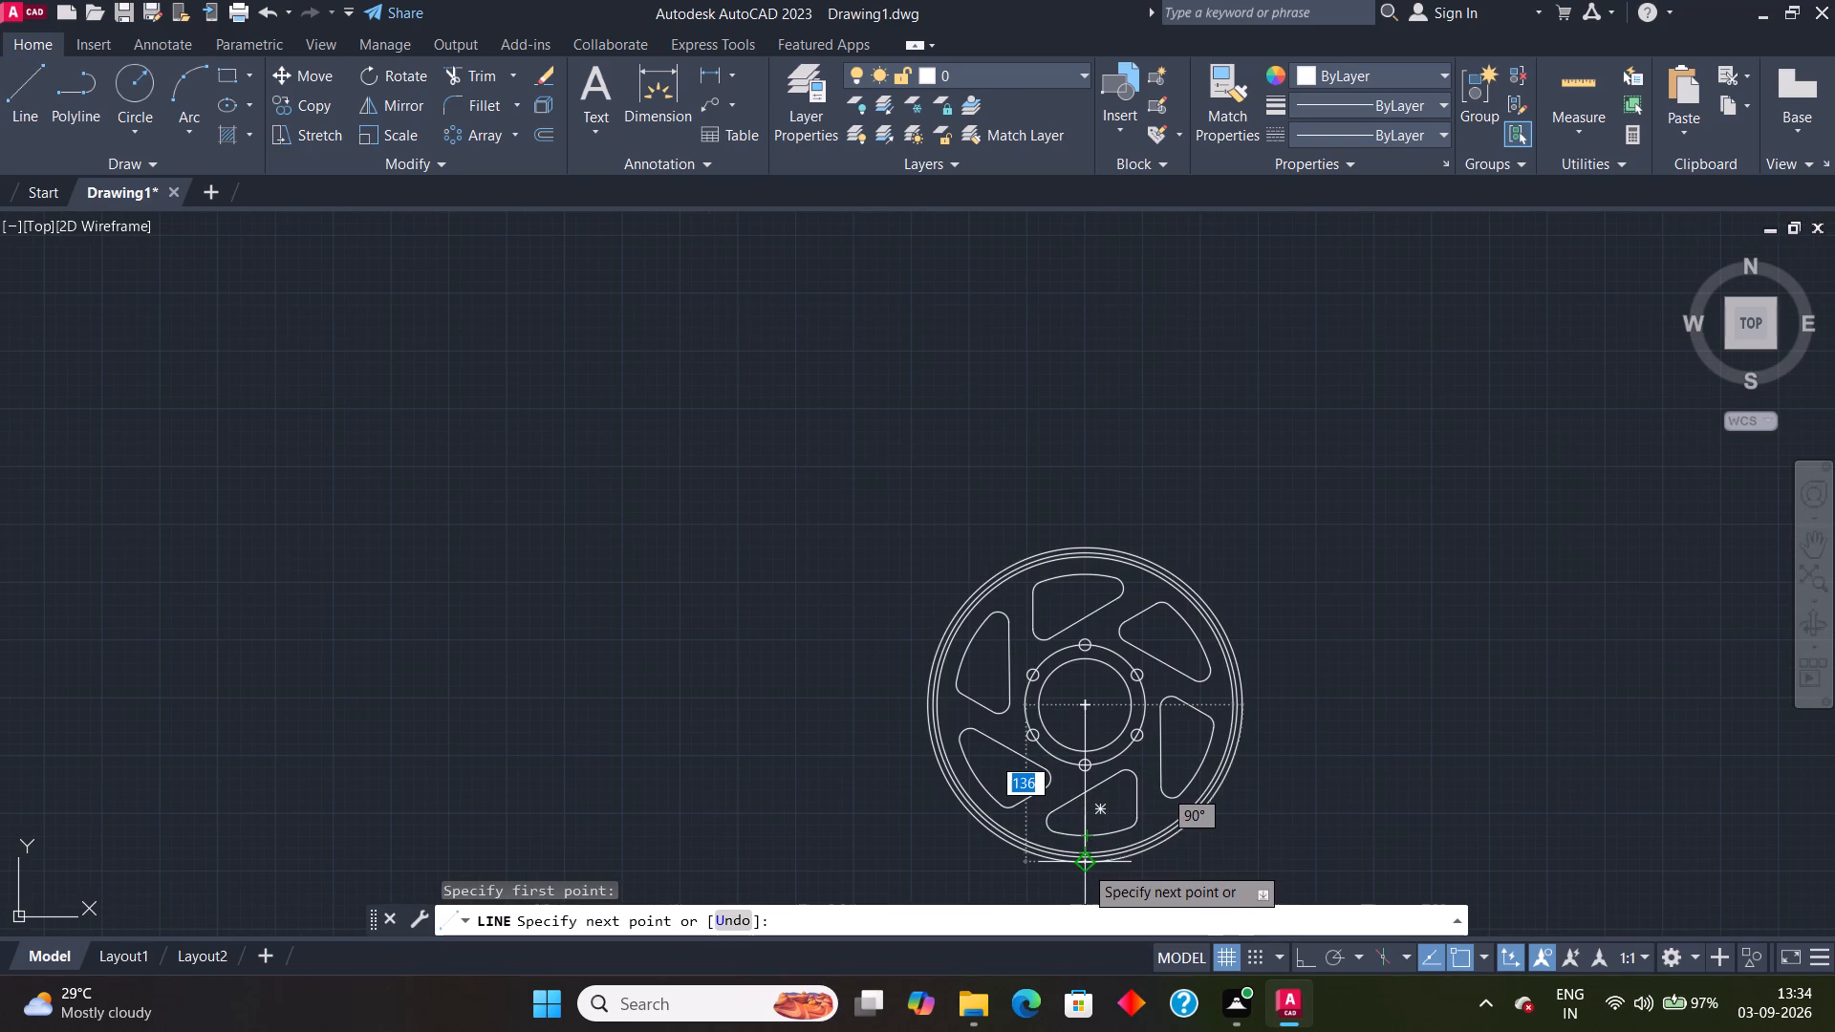
{"action": "left_click", "coordinate": [1083, 890]}
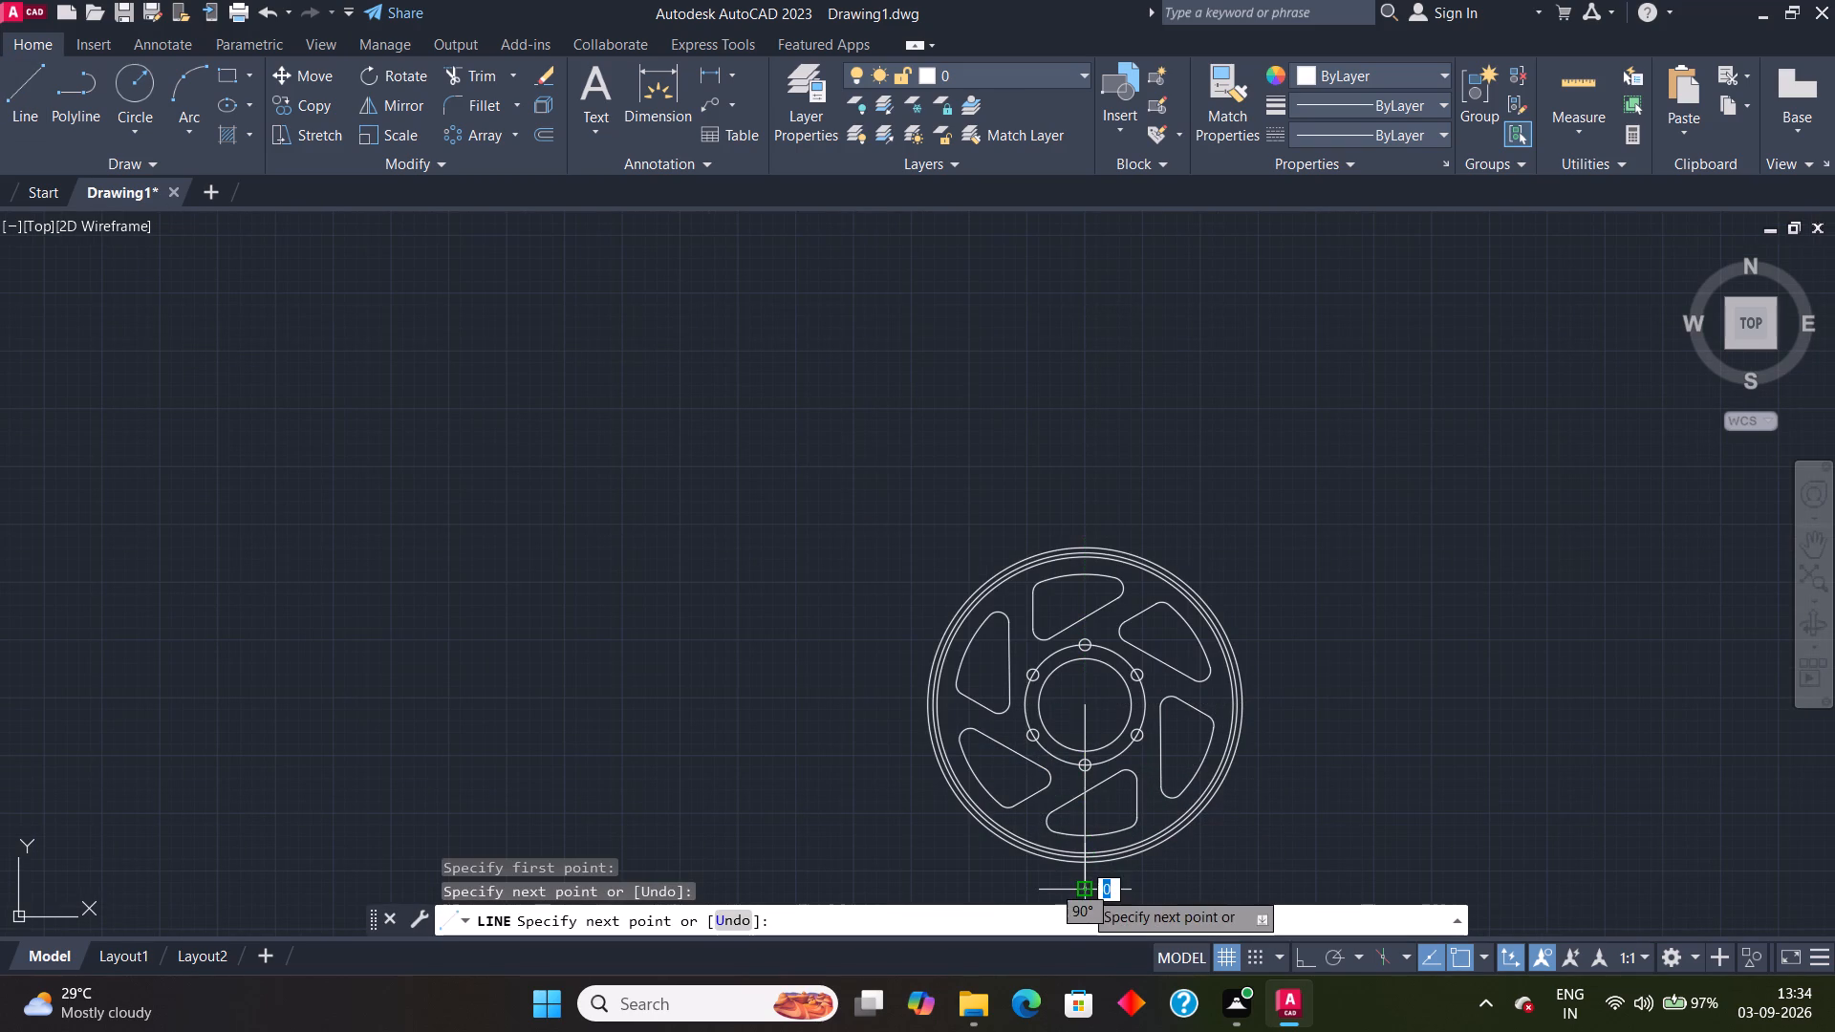
{"action": "key", "text": "Escape"}
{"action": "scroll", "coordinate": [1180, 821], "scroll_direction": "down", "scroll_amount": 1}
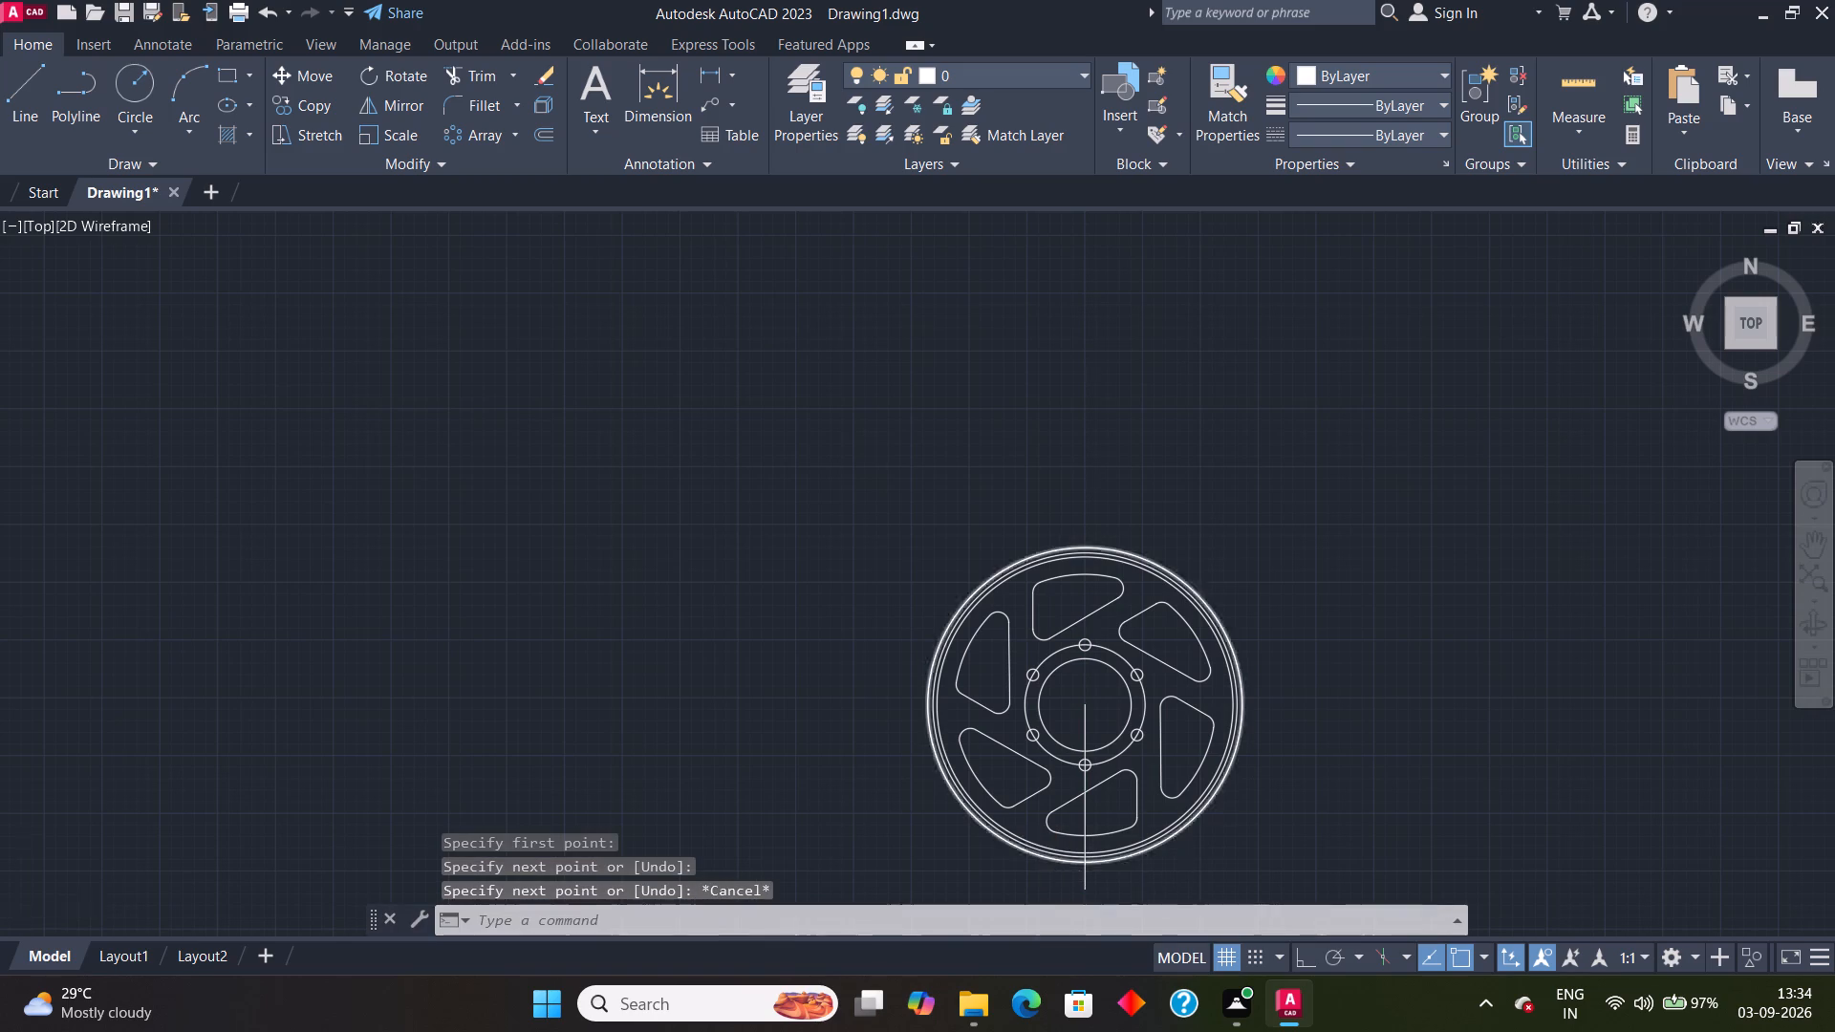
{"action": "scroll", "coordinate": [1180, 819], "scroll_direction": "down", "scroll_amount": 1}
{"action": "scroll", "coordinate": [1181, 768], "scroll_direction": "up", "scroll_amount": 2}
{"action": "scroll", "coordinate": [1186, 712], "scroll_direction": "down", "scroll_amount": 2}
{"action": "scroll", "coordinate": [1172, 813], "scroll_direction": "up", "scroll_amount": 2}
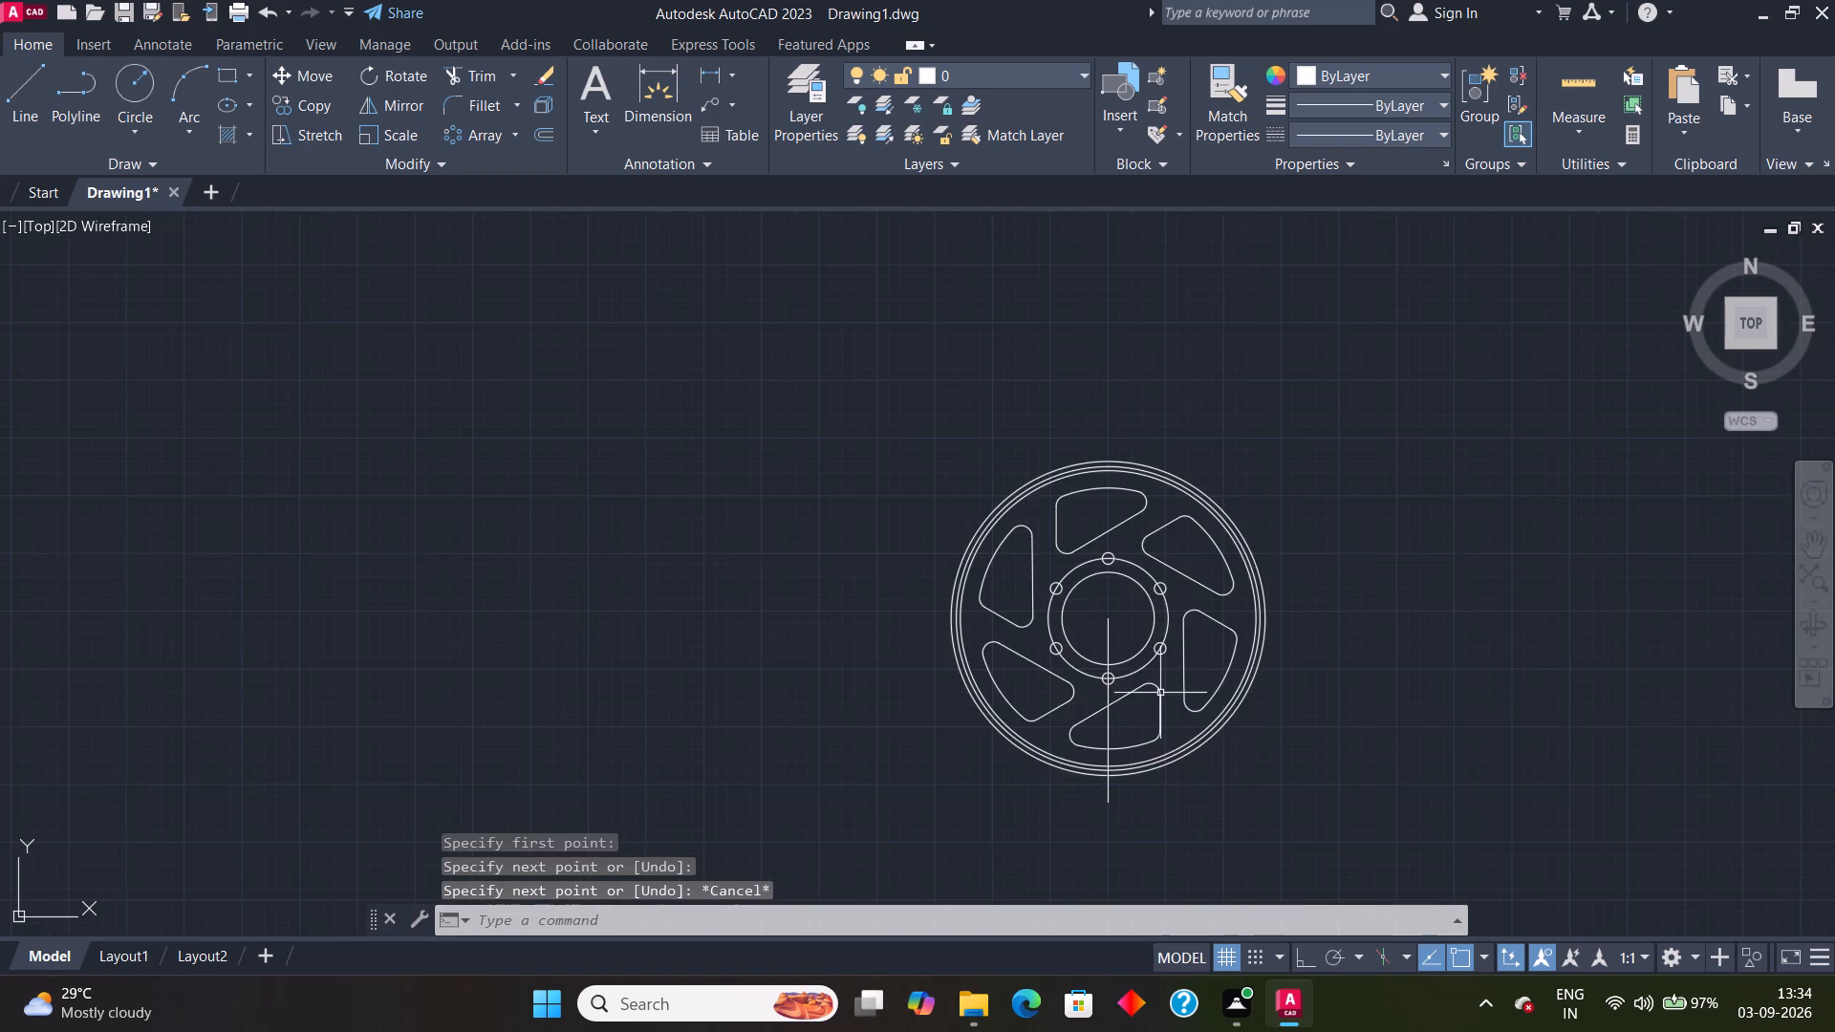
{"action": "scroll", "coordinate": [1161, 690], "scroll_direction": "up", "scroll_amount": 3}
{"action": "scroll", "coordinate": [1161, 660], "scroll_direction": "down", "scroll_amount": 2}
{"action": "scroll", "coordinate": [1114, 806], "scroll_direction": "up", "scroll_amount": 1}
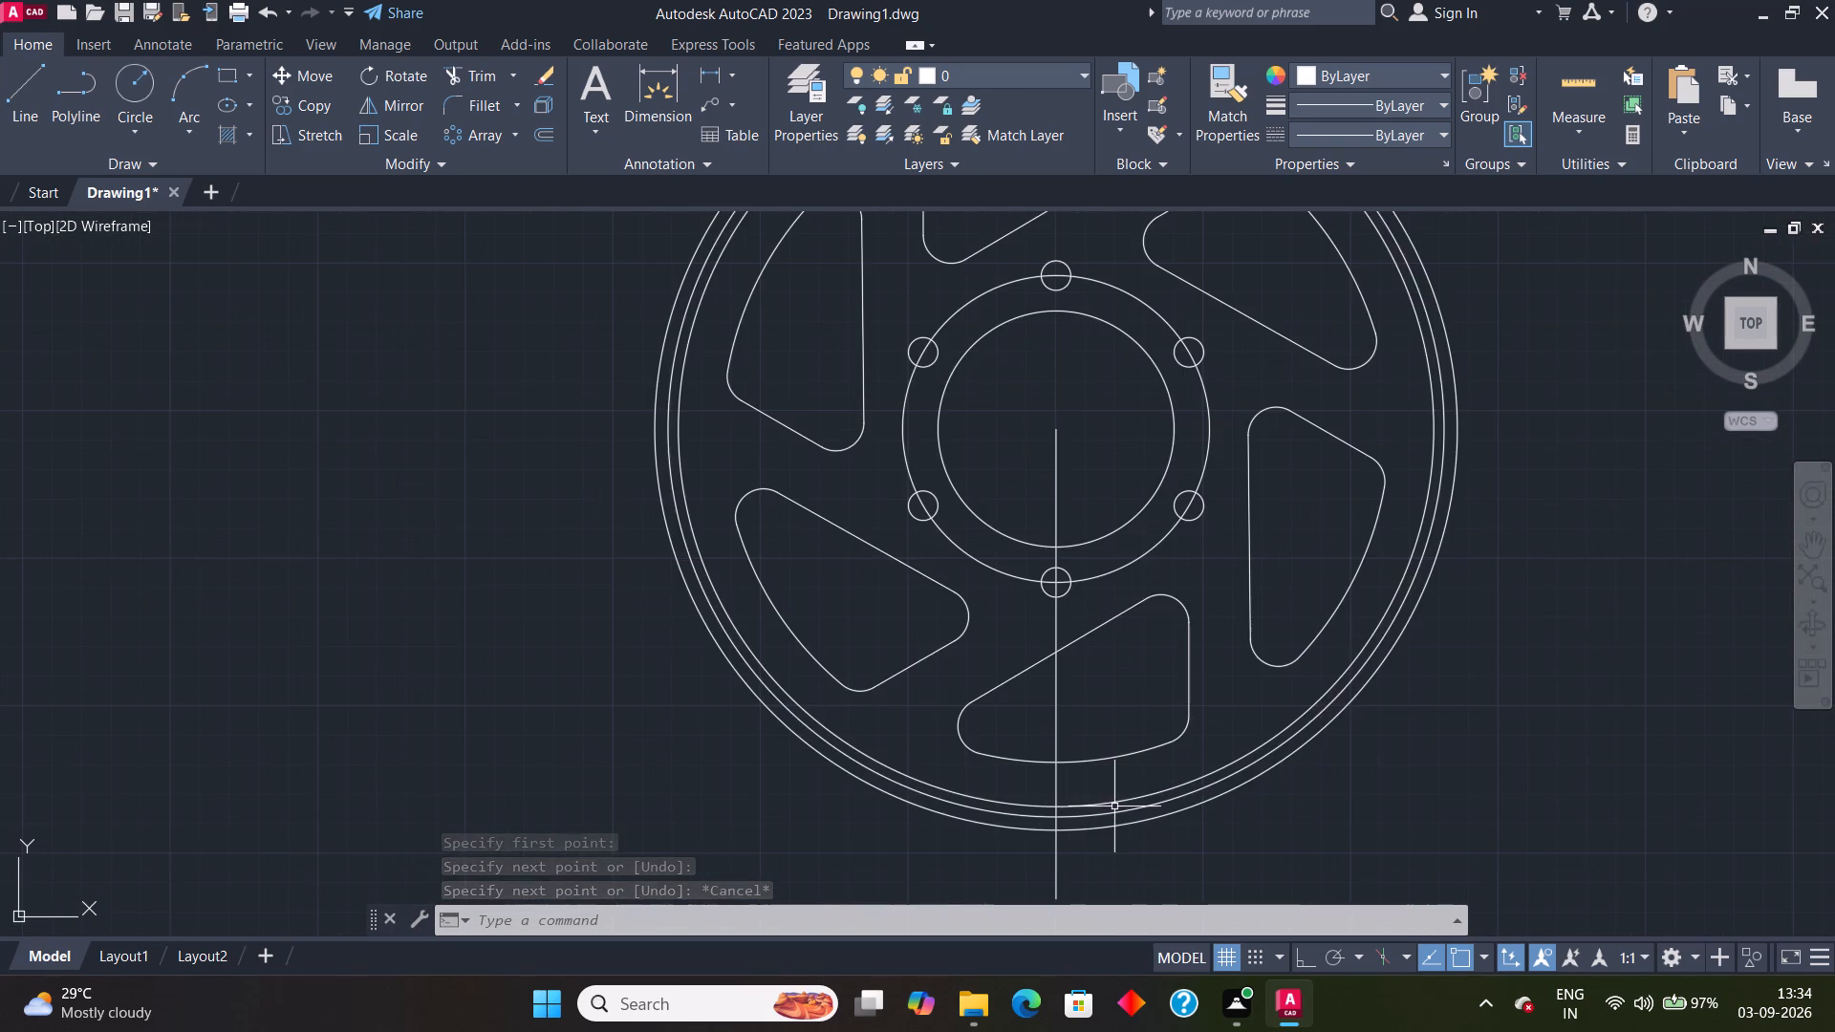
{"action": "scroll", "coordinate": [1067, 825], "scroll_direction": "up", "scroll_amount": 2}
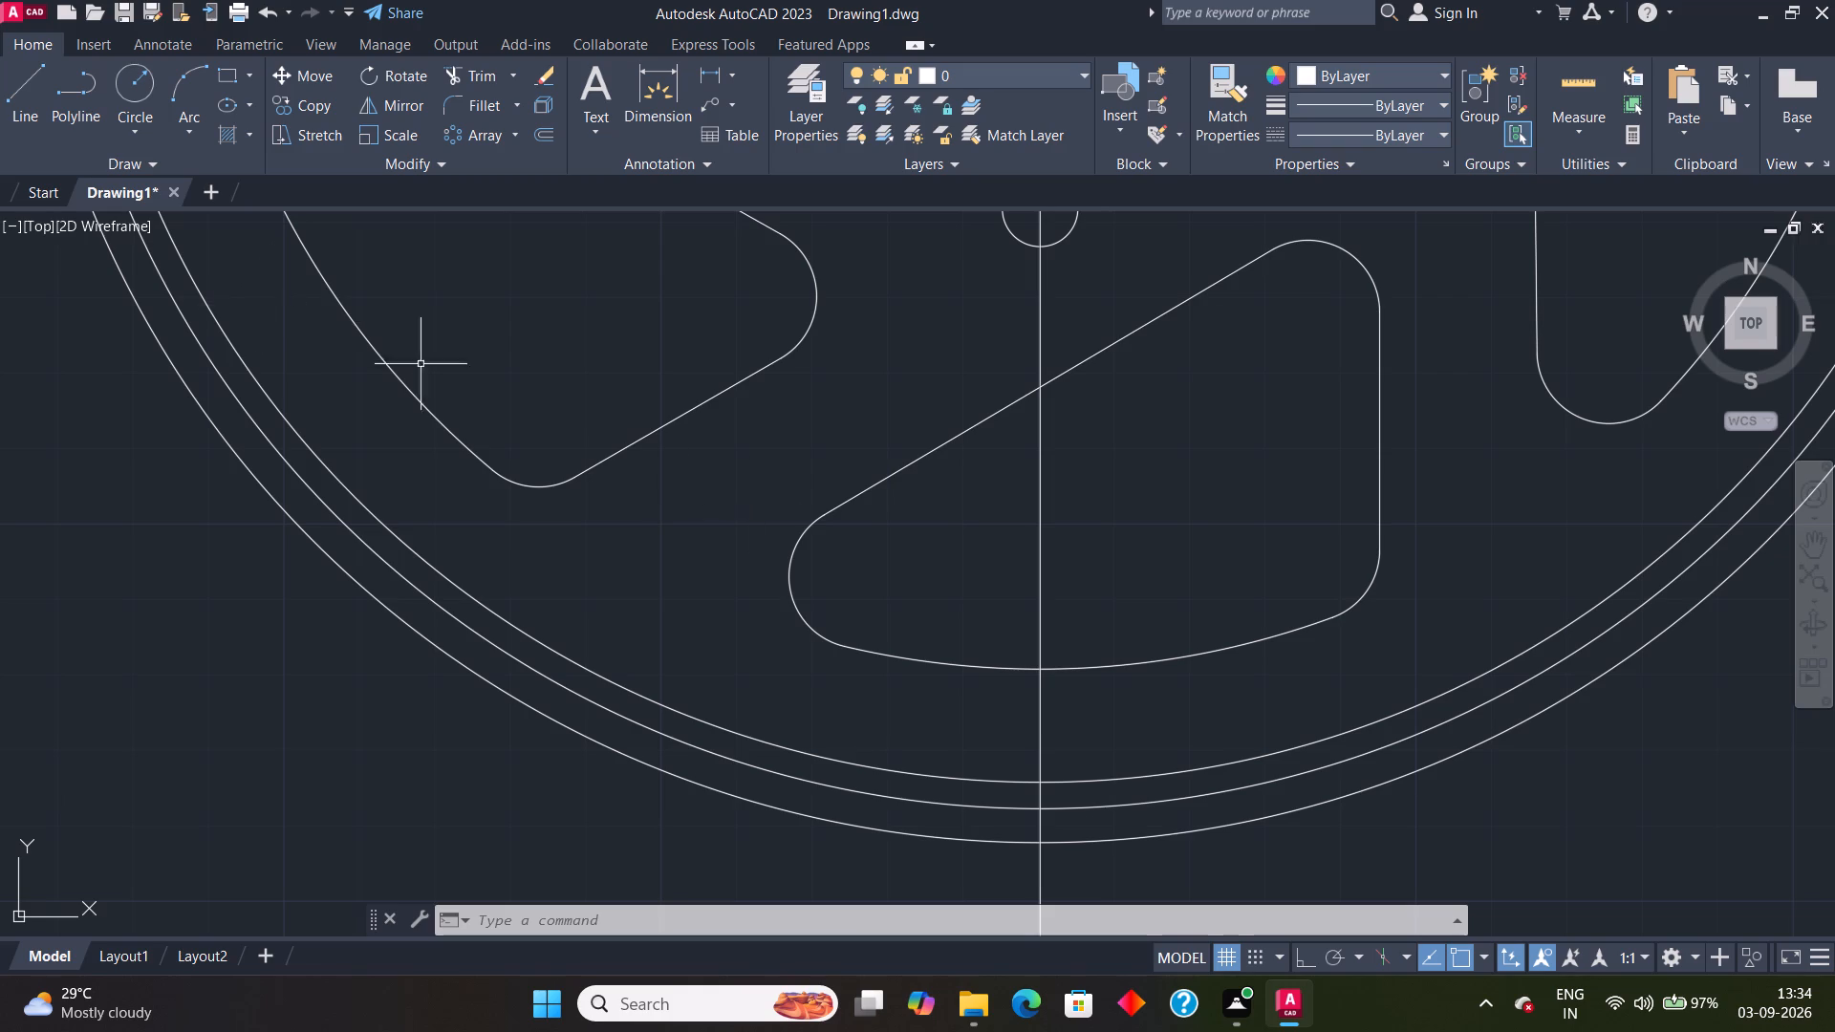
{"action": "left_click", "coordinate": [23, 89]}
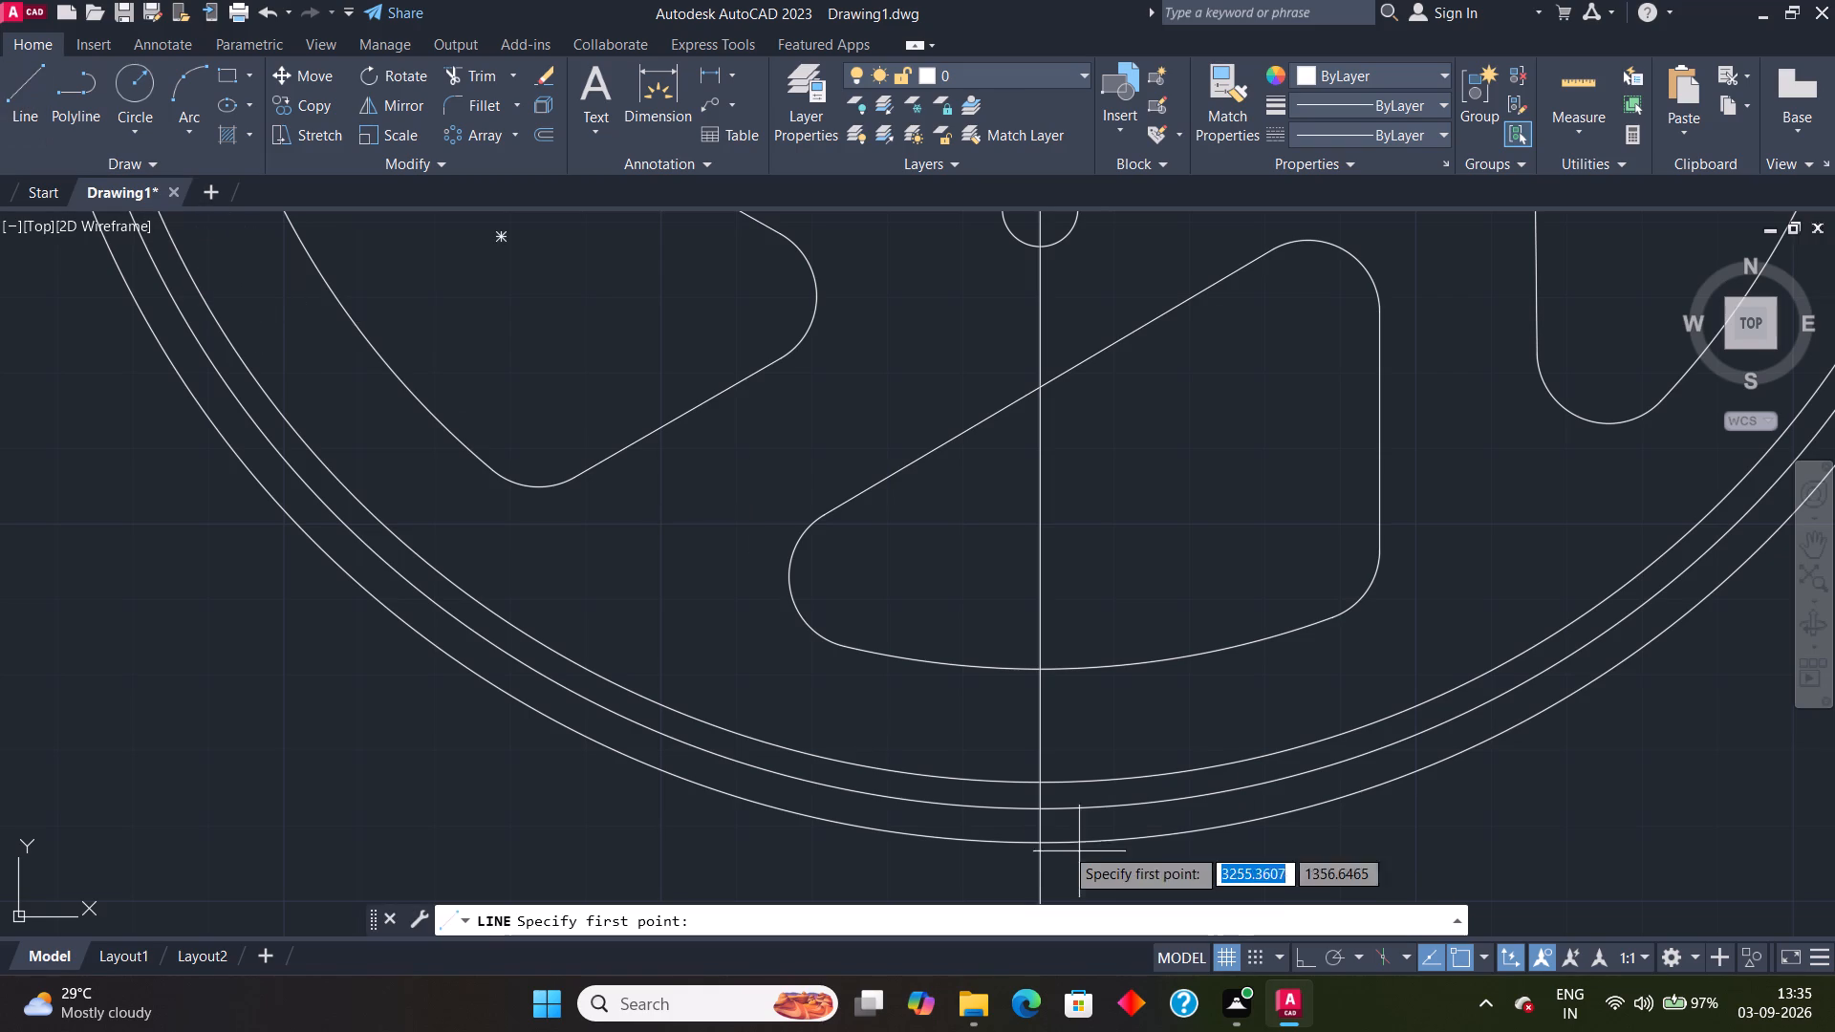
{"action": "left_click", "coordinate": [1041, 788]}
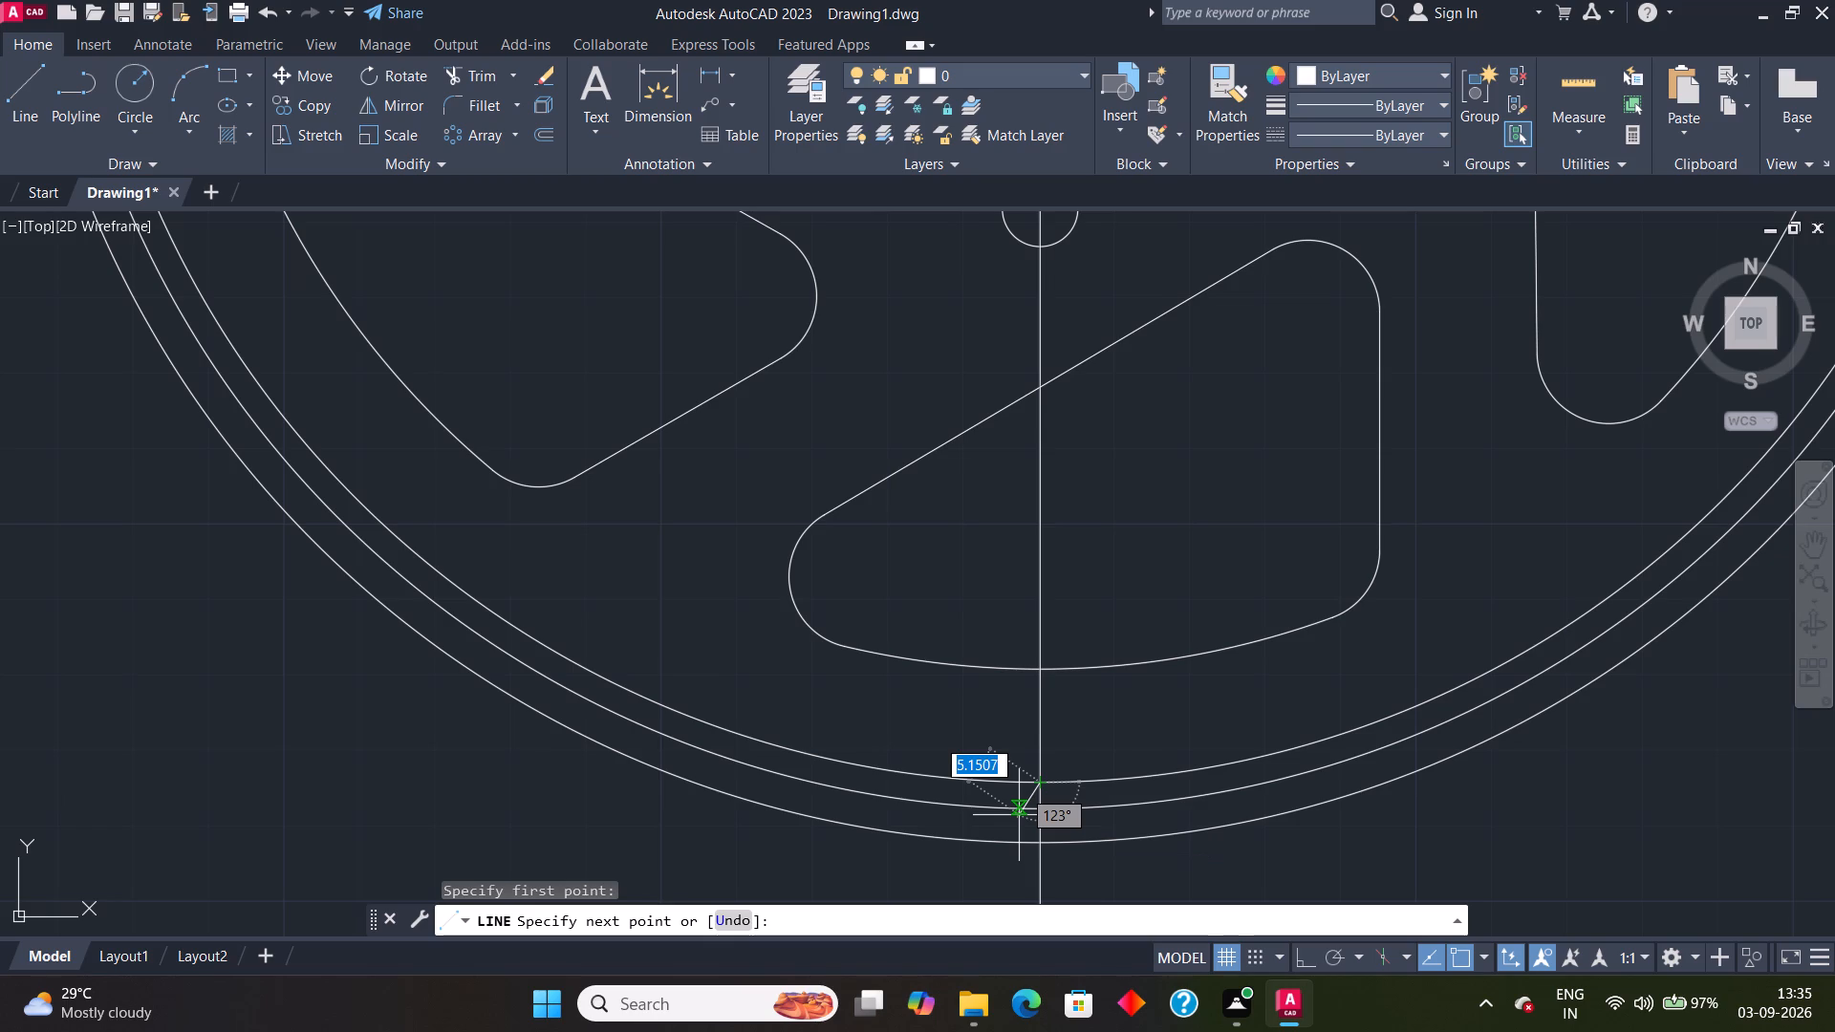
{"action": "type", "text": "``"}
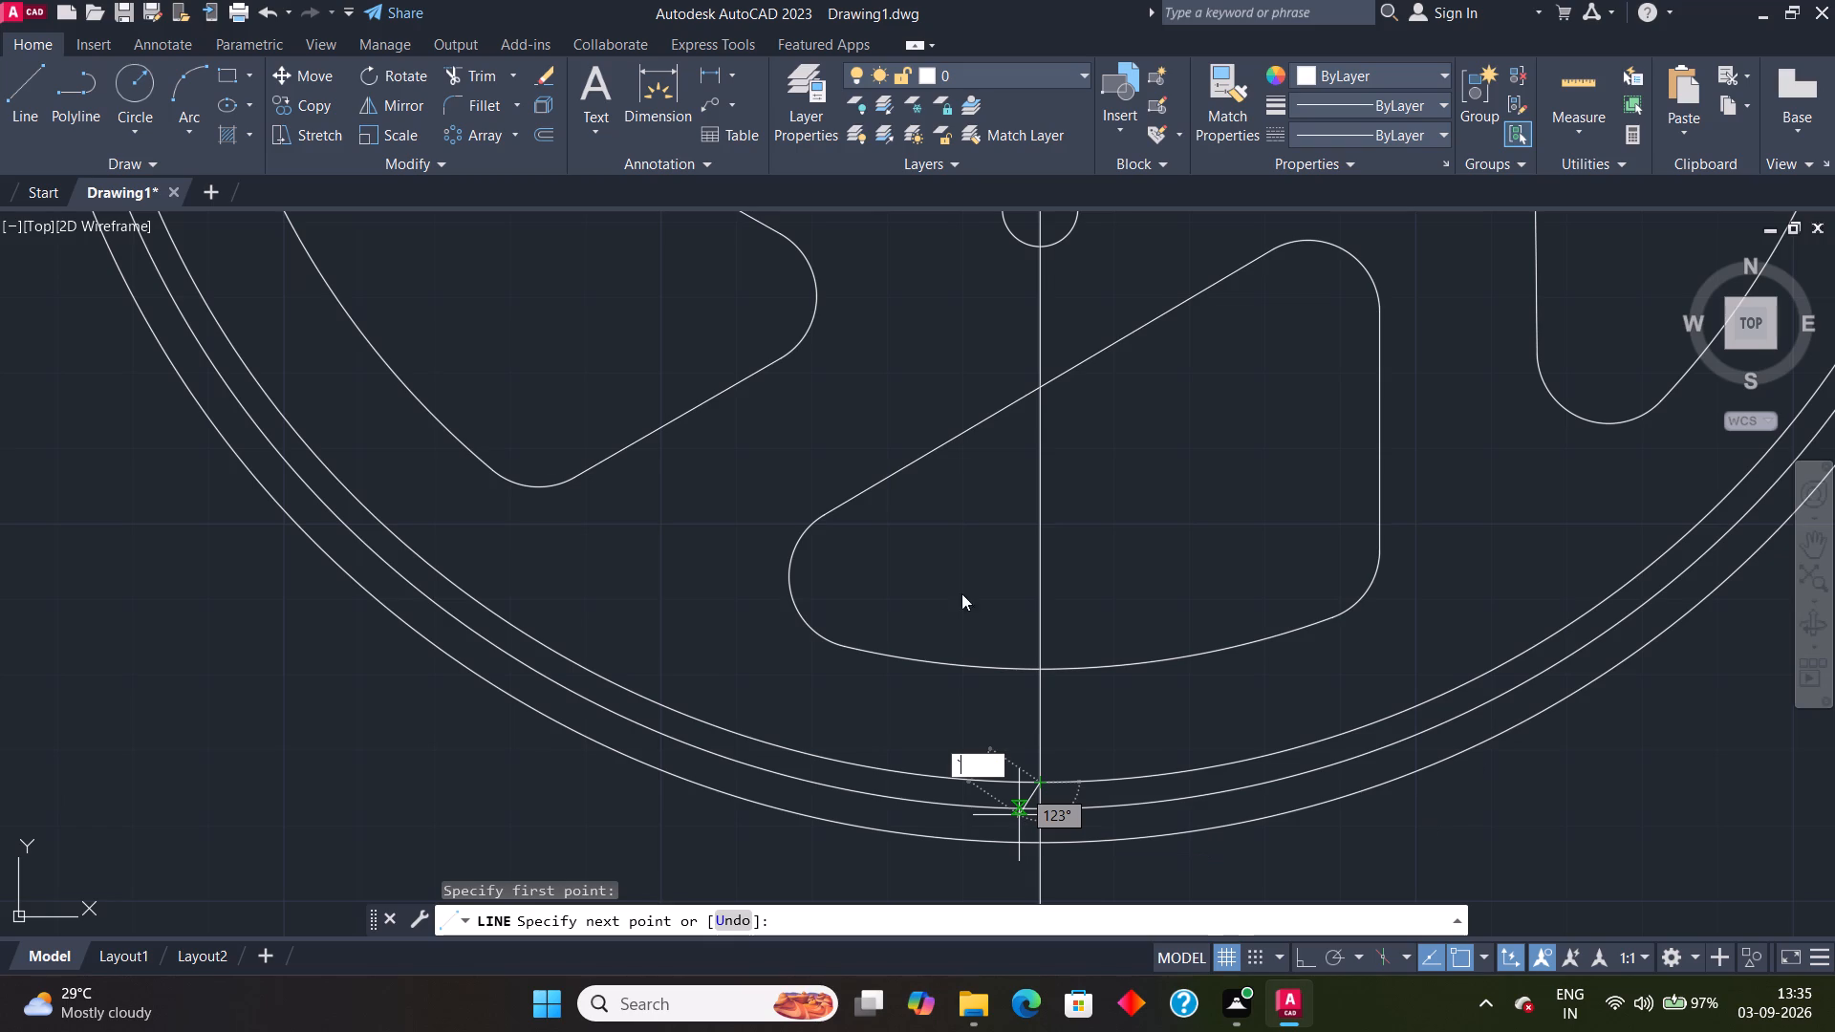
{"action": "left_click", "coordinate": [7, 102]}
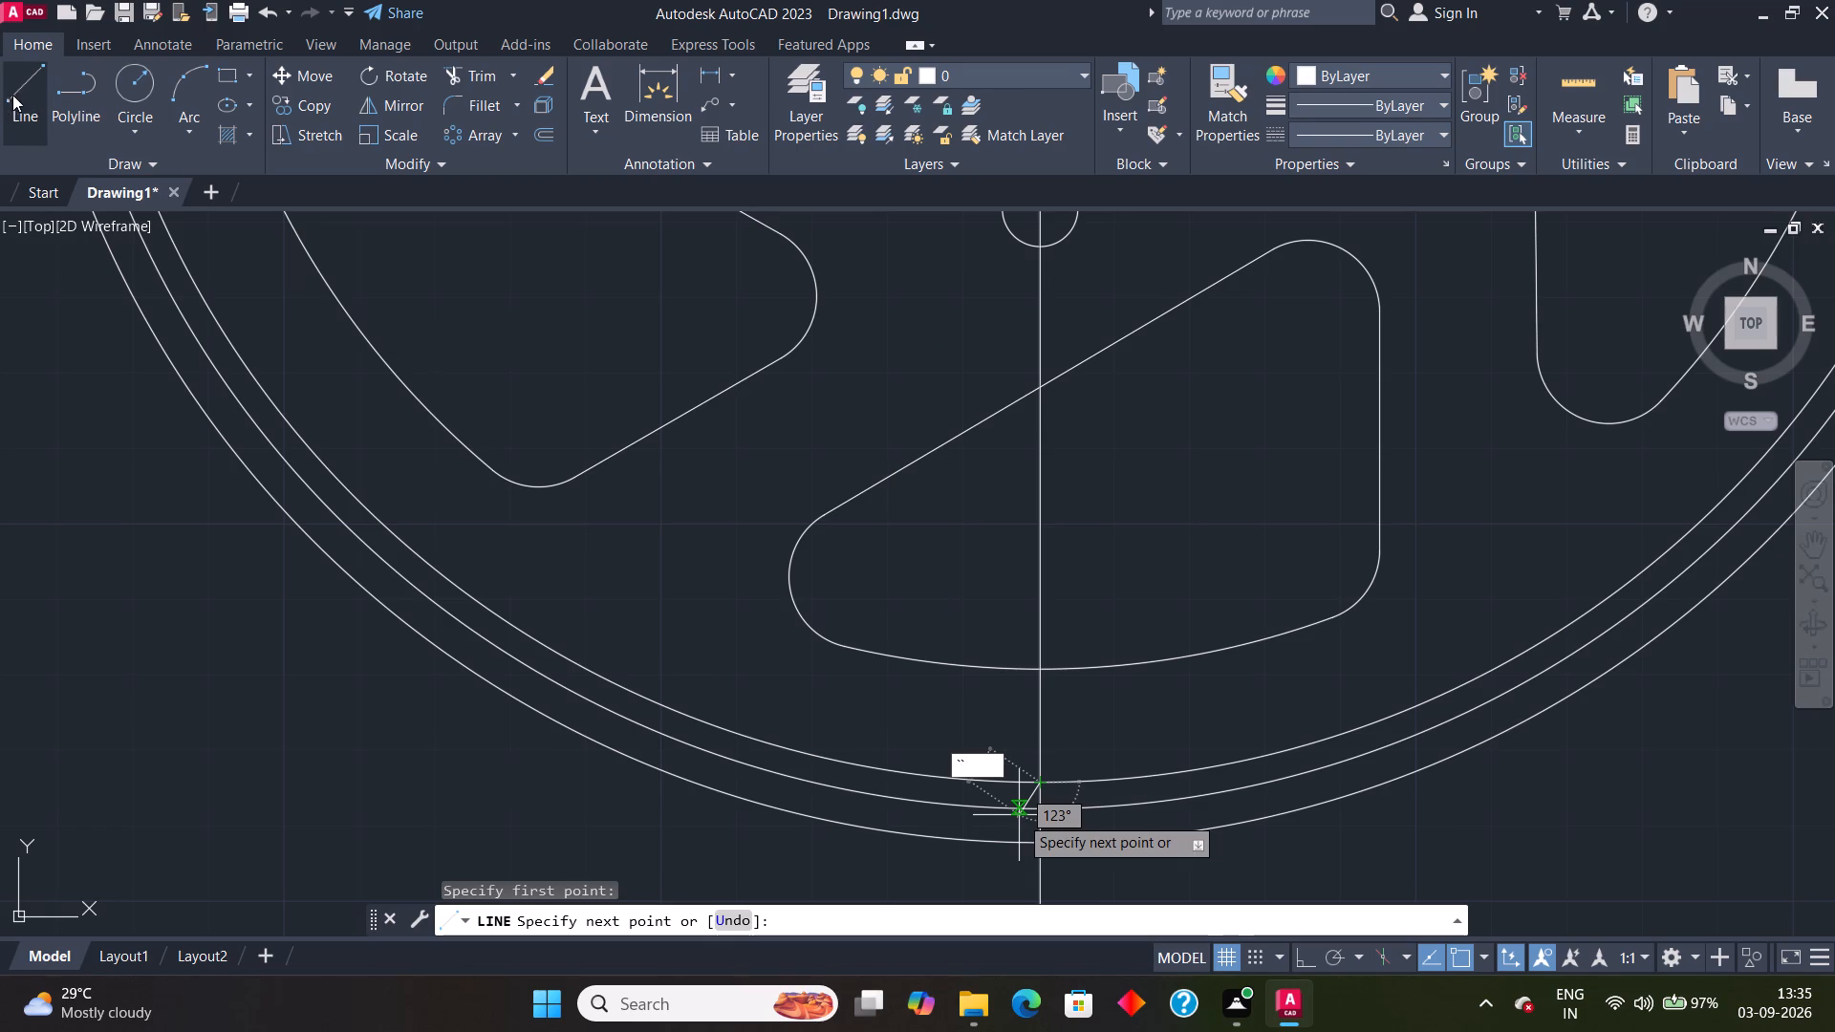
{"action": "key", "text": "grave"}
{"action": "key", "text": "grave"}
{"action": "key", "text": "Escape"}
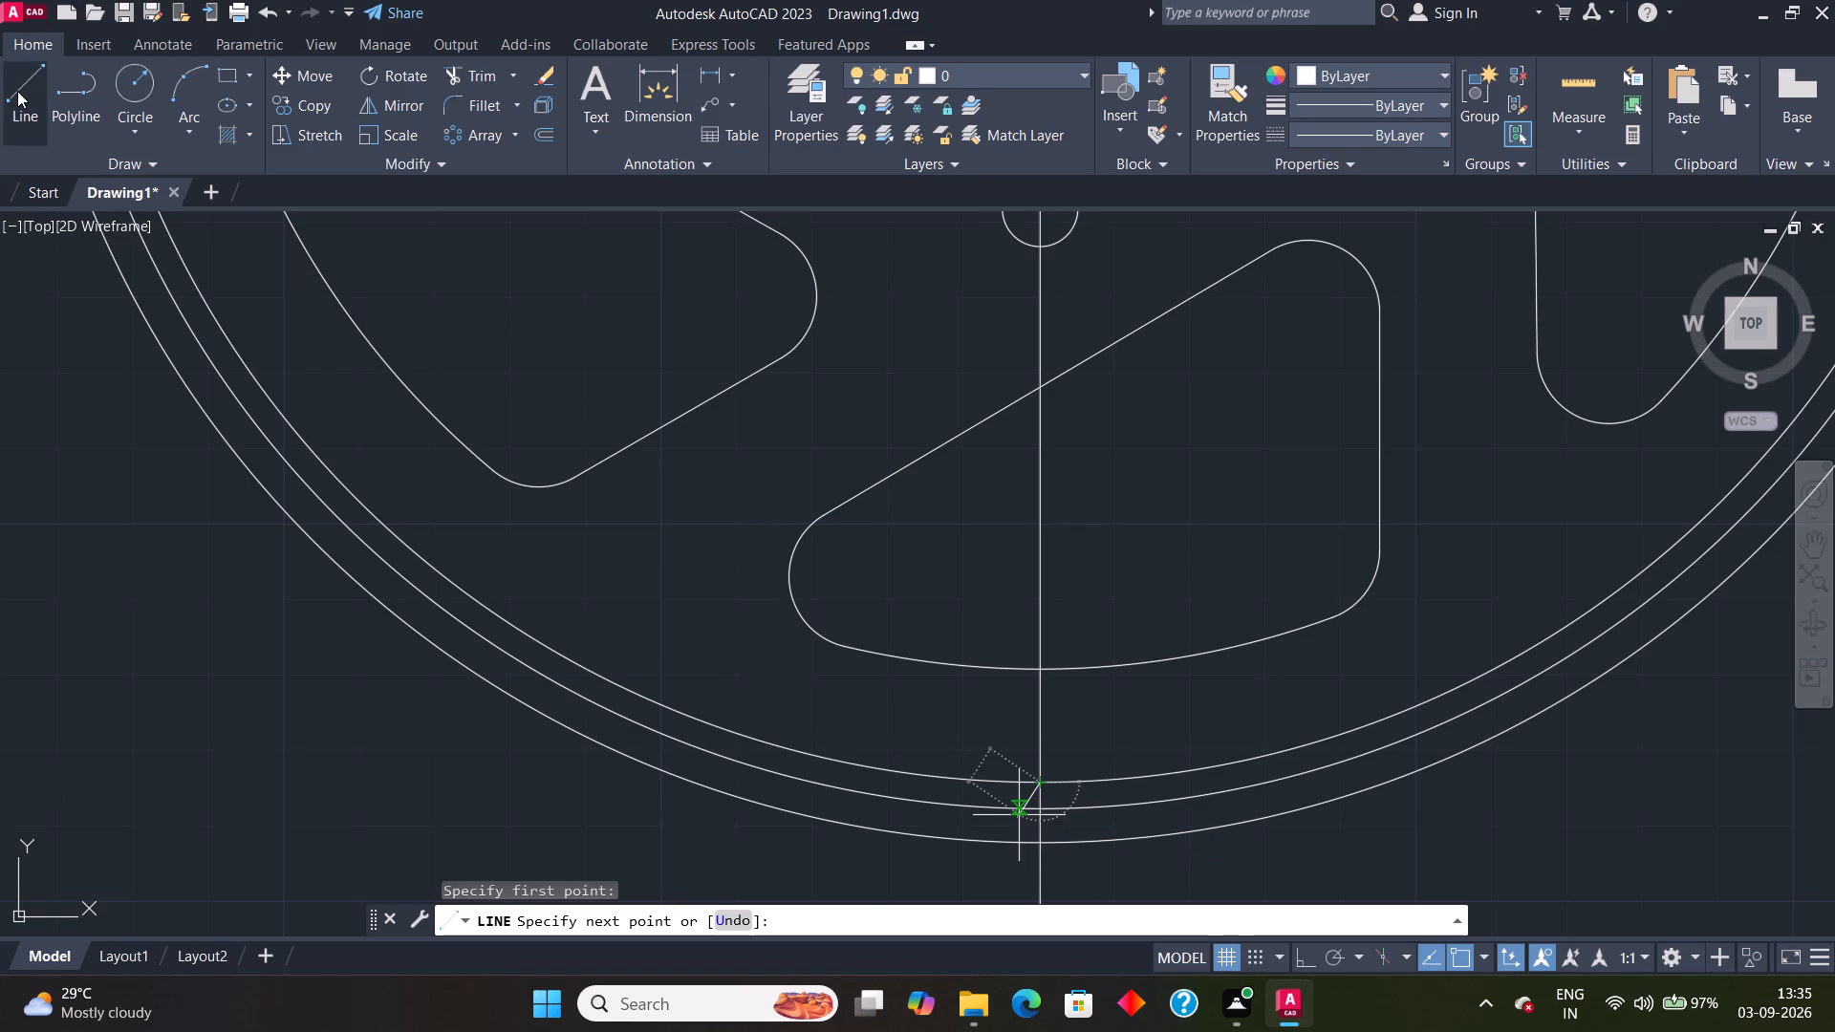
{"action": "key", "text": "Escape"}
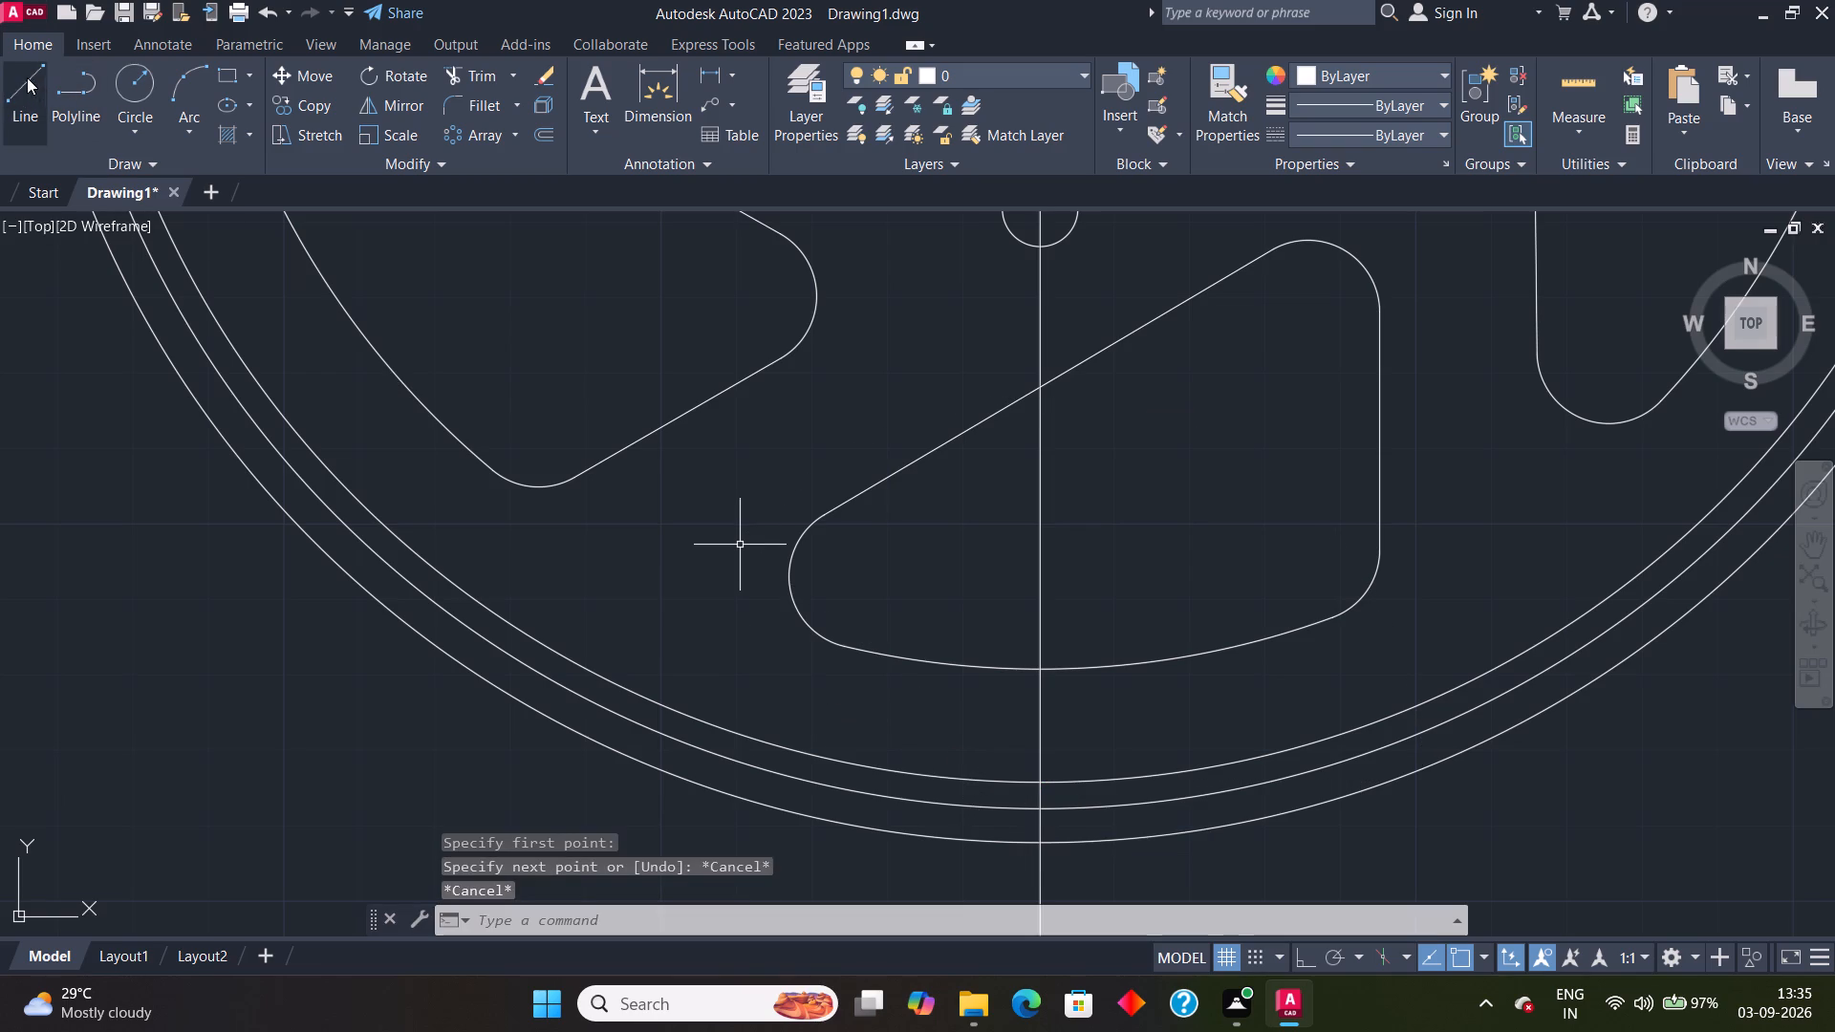
Draw a line 20 long at 113.75°, down and outward from where the vertical line crosses the radius 131.5 circle.
{"action": "left_click", "coordinate": [27, 77]}
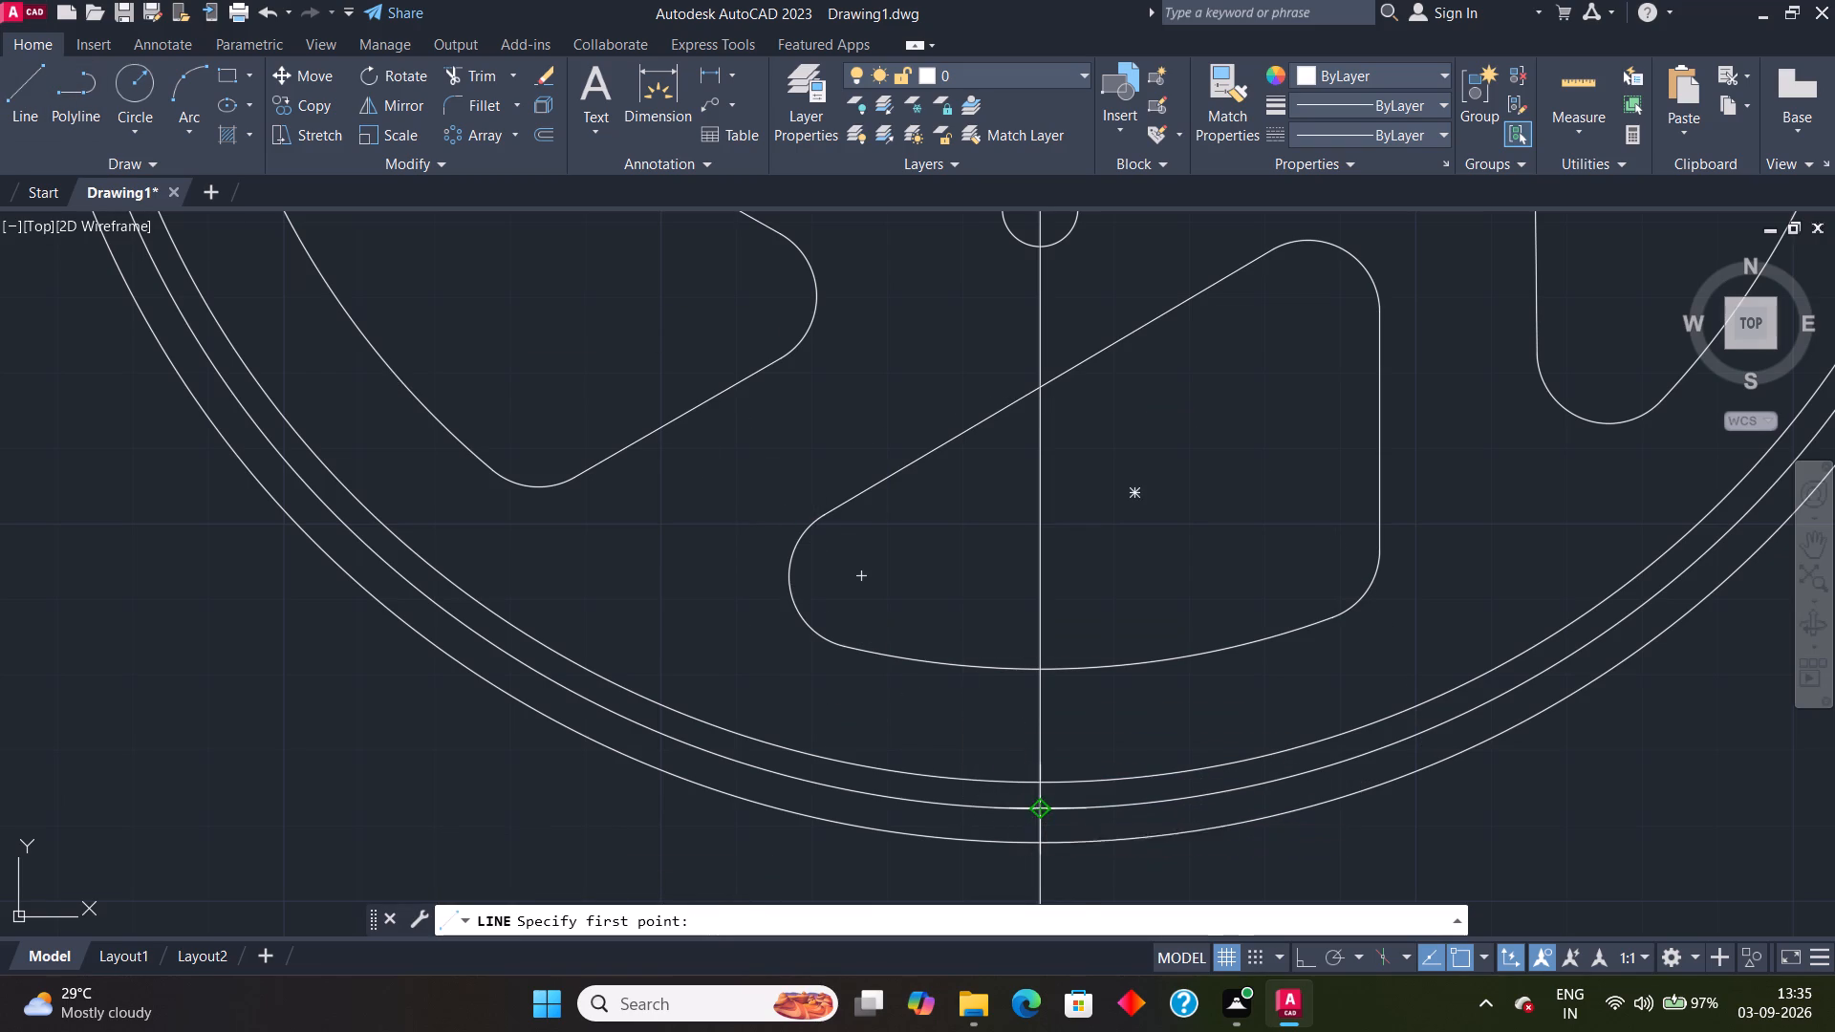
{"action": "left_click", "coordinate": [1036, 813]}
{"action": "scroll", "coordinate": [956, 874], "scroll_direction": "up", "scroll_amount": 1}
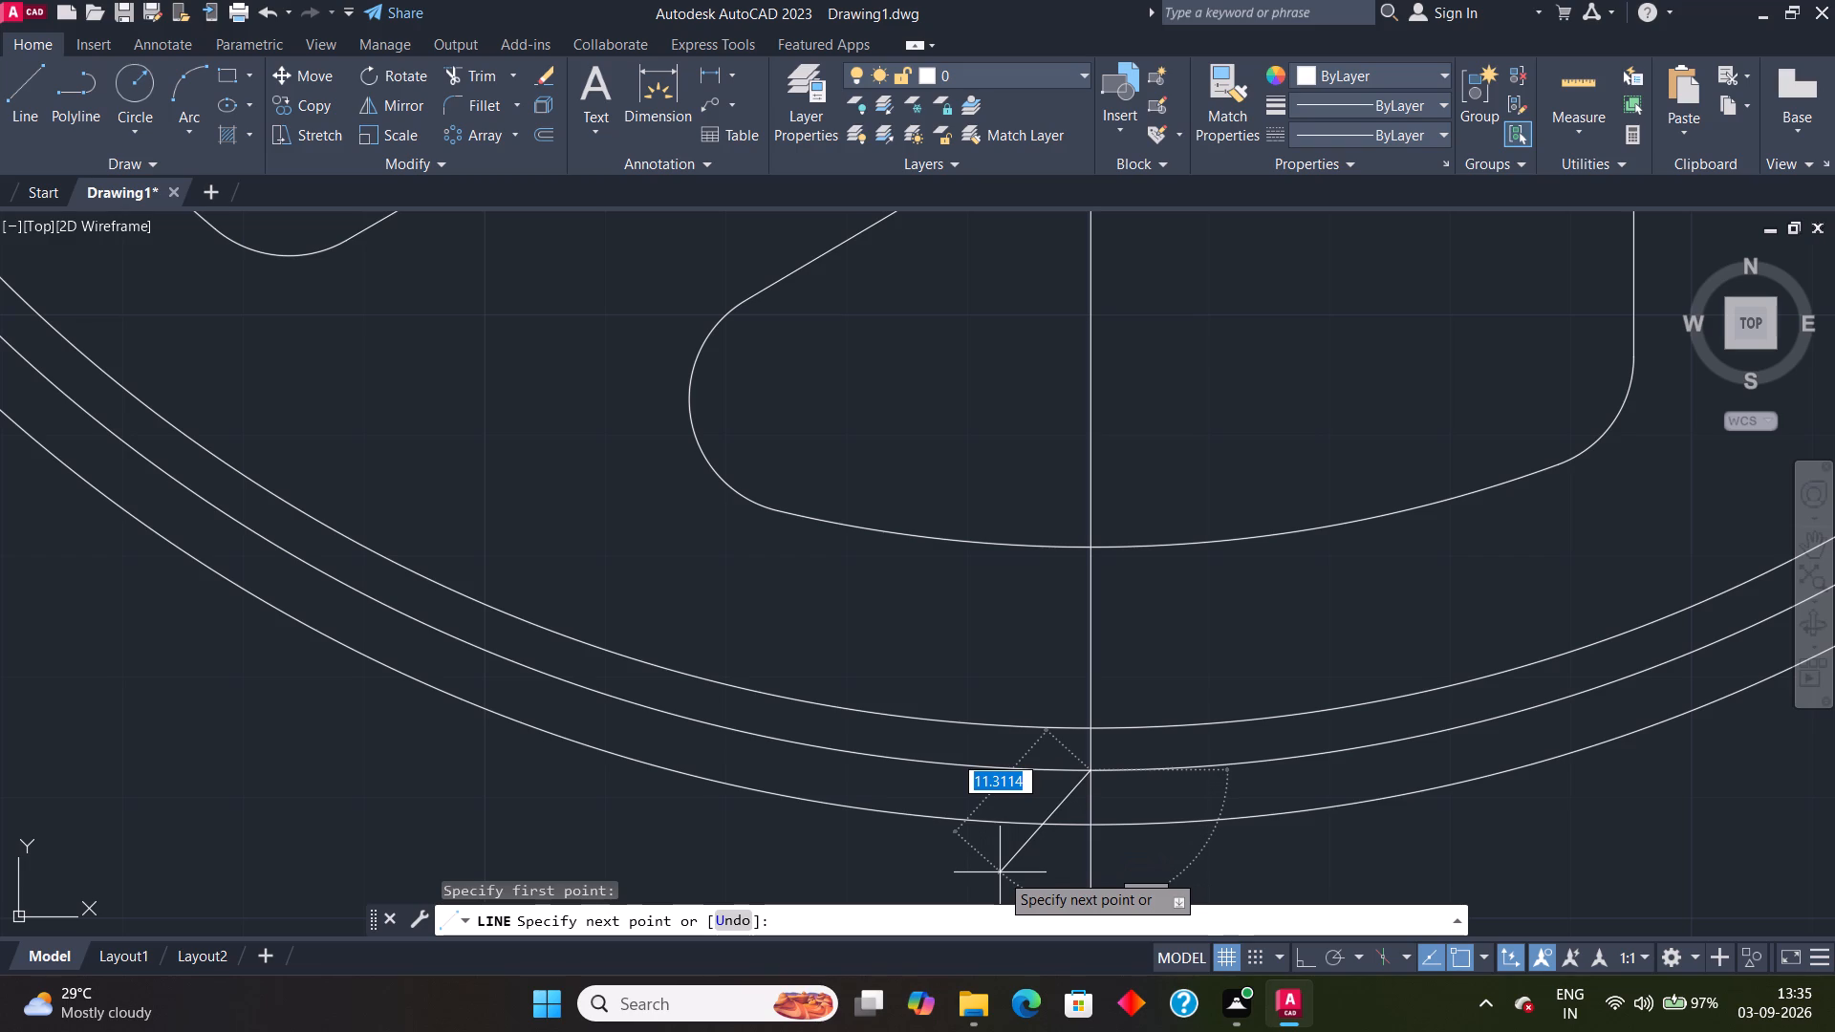
{"action": "type", "text": "20"}
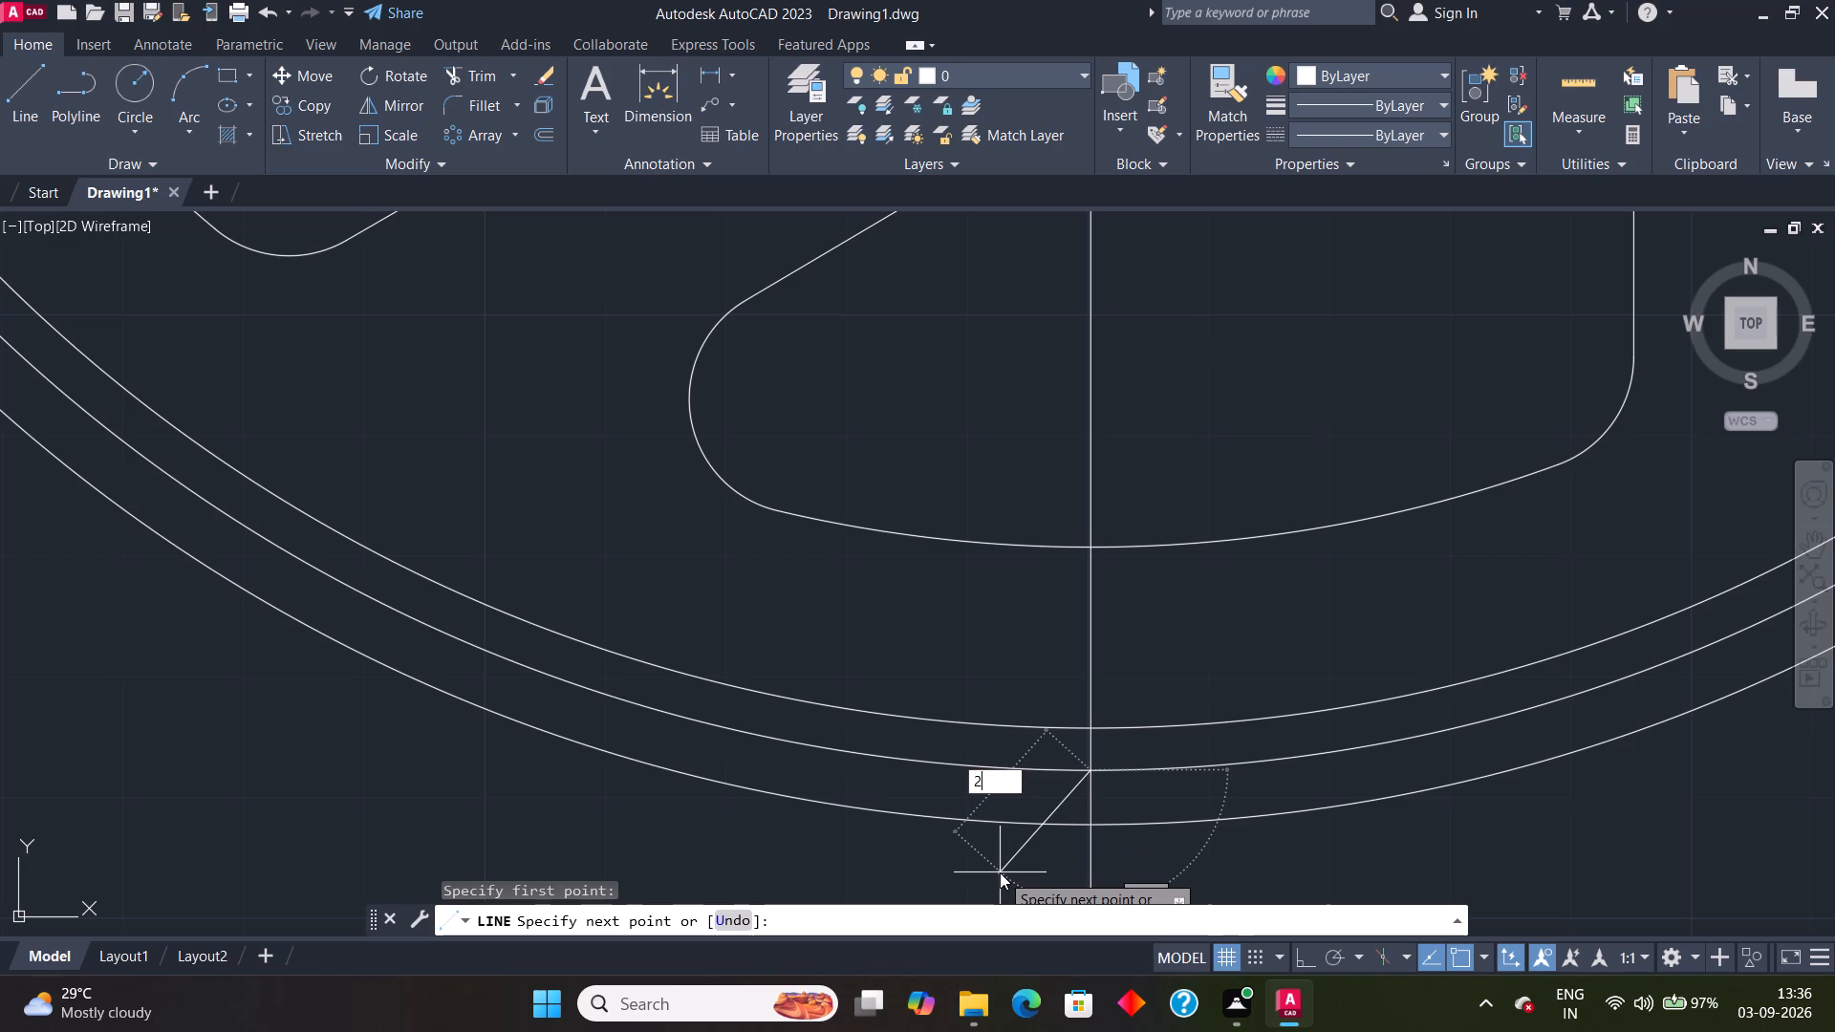
{"action": "key", "text": "Tab"}
{"action": "scroll", "coordinate": [1000, 872], "scroll_direction": "up", "scroll_amount": 1}
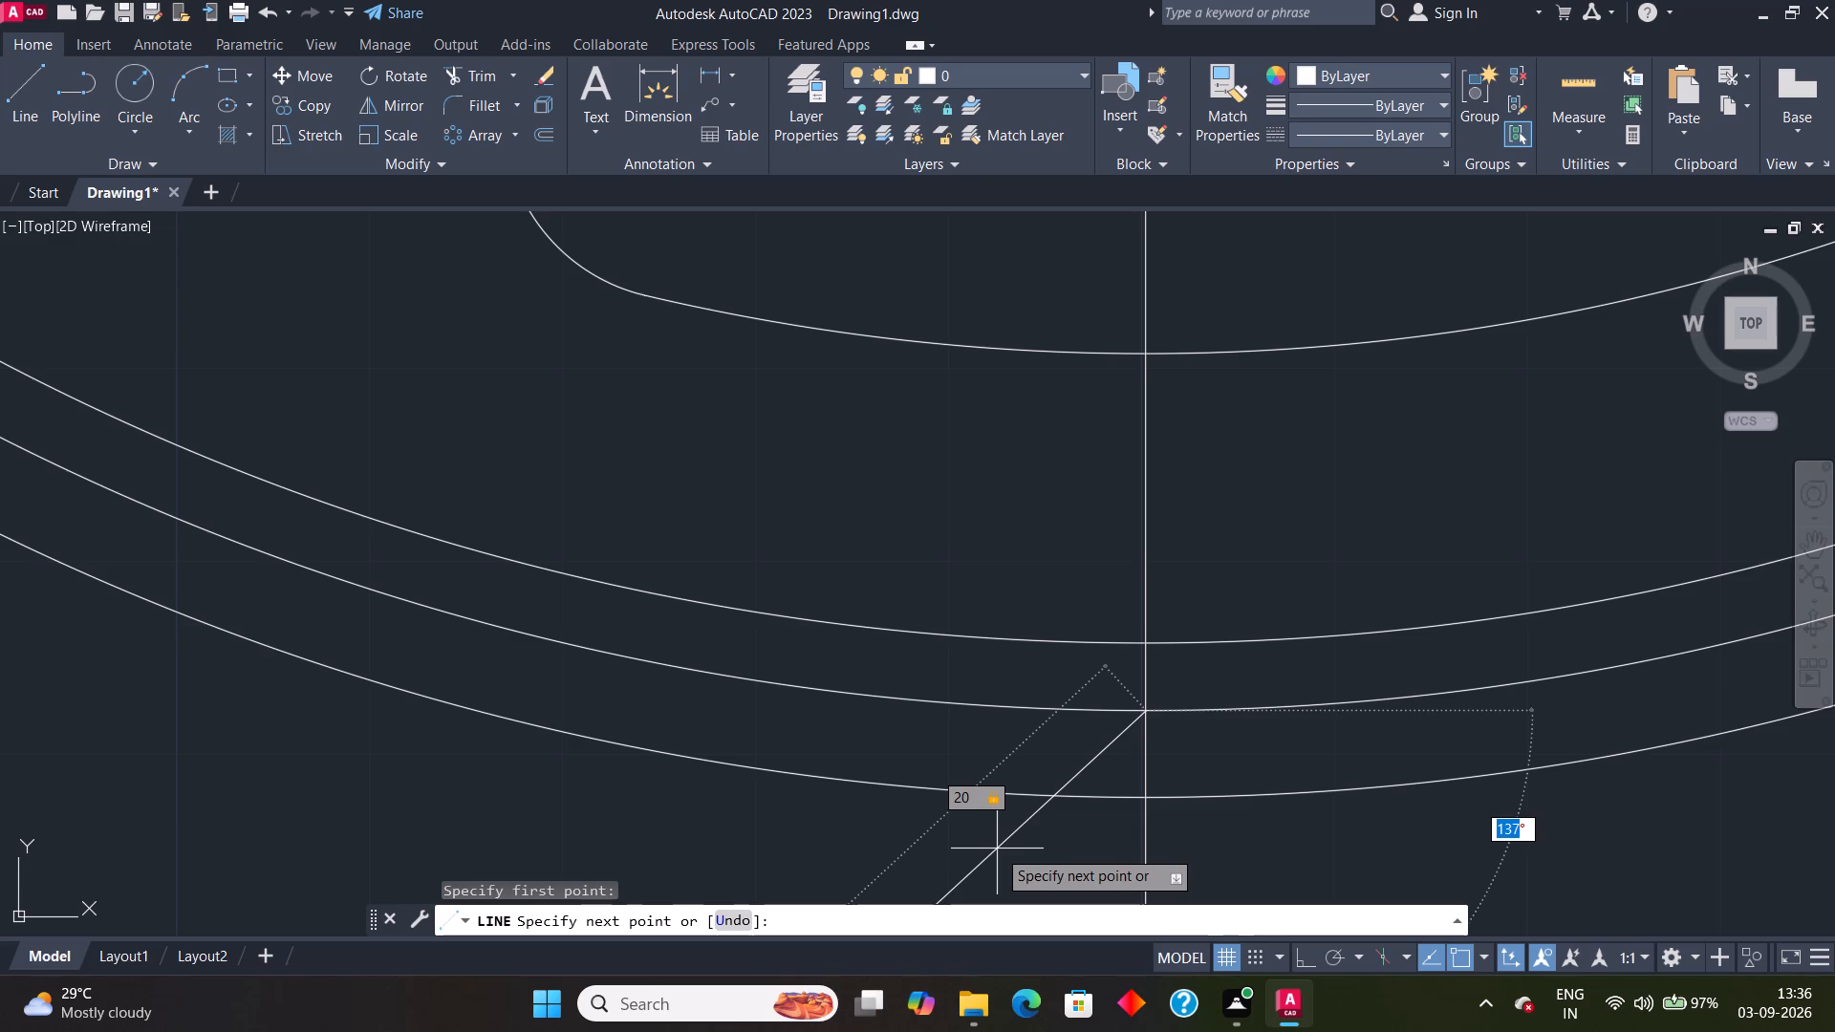
{"action": "type", "text": "11"}
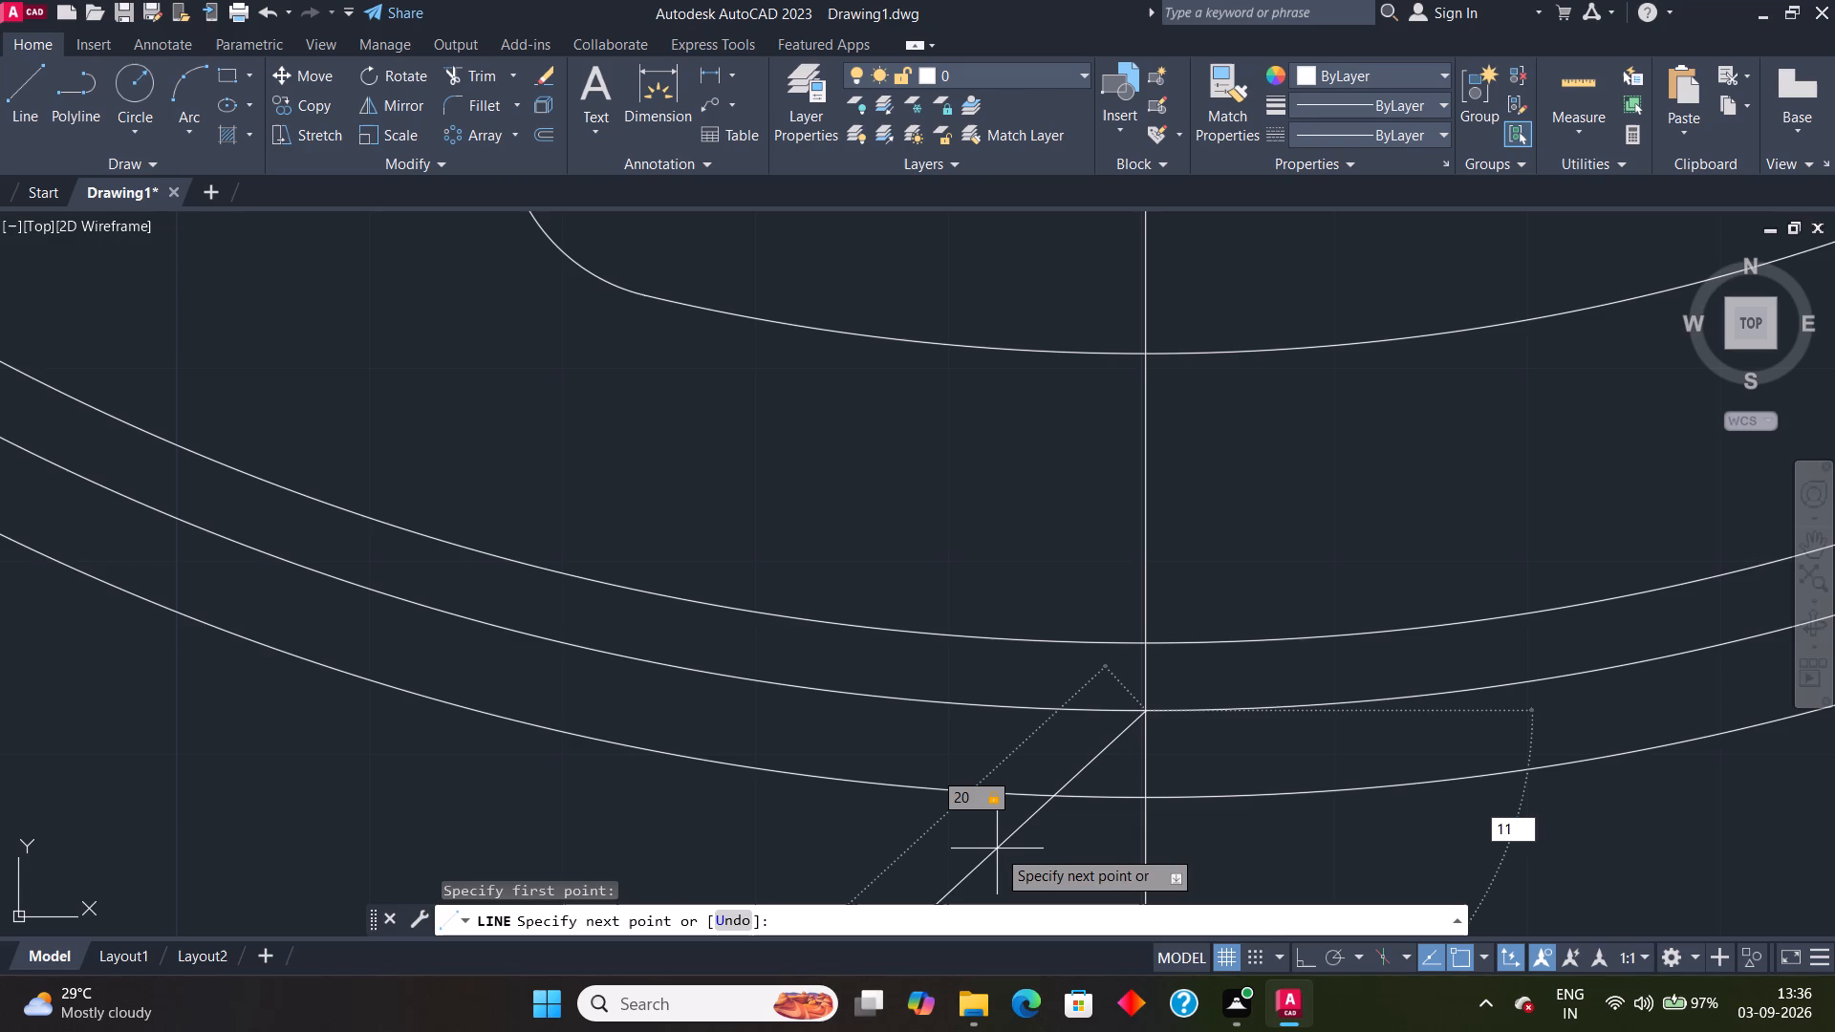
{"action": "type", "text": "3."}
{"action": "type", "text": "75"}
{"action": "key", "text": "Return"}
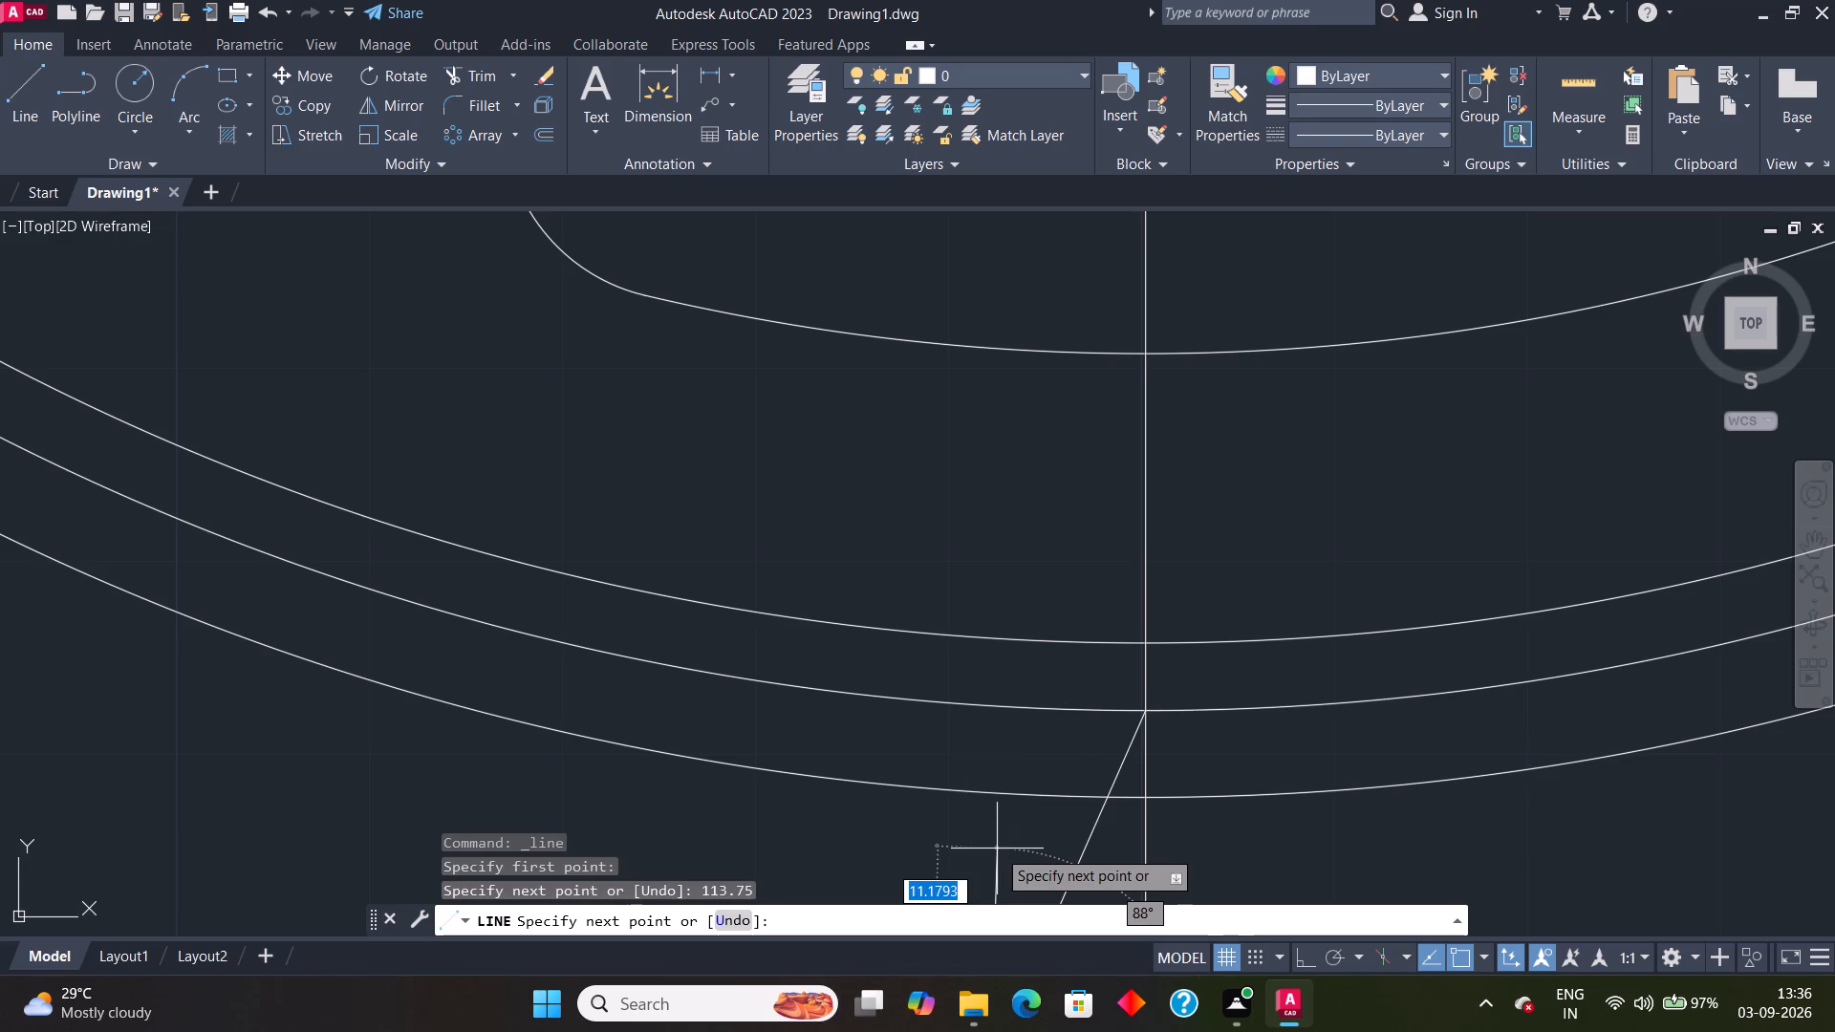
{"action": "scroll", "coordinate": [997, 849], "scroll_direction": "down", "scroll_amount": 1}
{"action": "scroll", "coordinate": [997, 849], "scroll_direction": "up", "scroll_amount": 1}
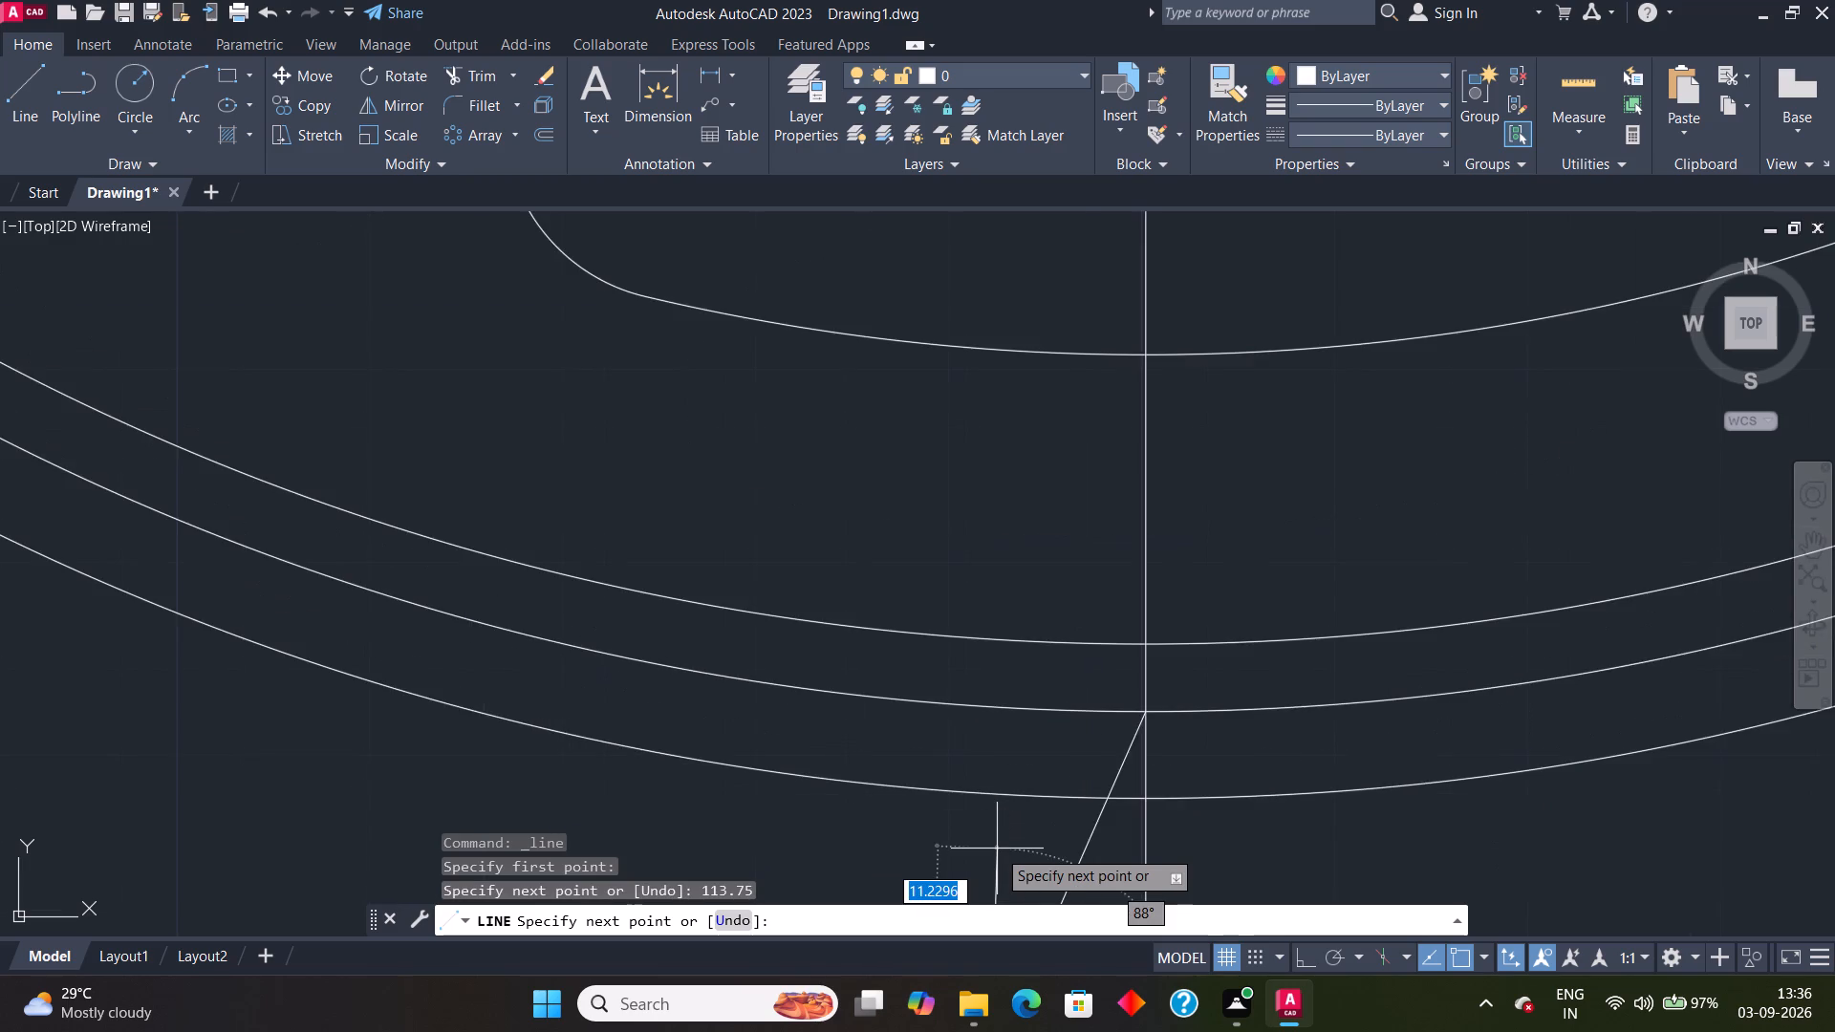
{"action": "scroll", "coordinate": [997, 849], "scroll_direction": "up", "scroll_amount": 1}
{"action": "scroll", "coordinate": [997, 849], "scroll_direction": "down", "scroll_amount": 1}
{"action": "scroll", "coordinate": [997, 849], "scroll_direction": "up", "scroll_amount": 1}
{"action": "key", "text": "Escape"}
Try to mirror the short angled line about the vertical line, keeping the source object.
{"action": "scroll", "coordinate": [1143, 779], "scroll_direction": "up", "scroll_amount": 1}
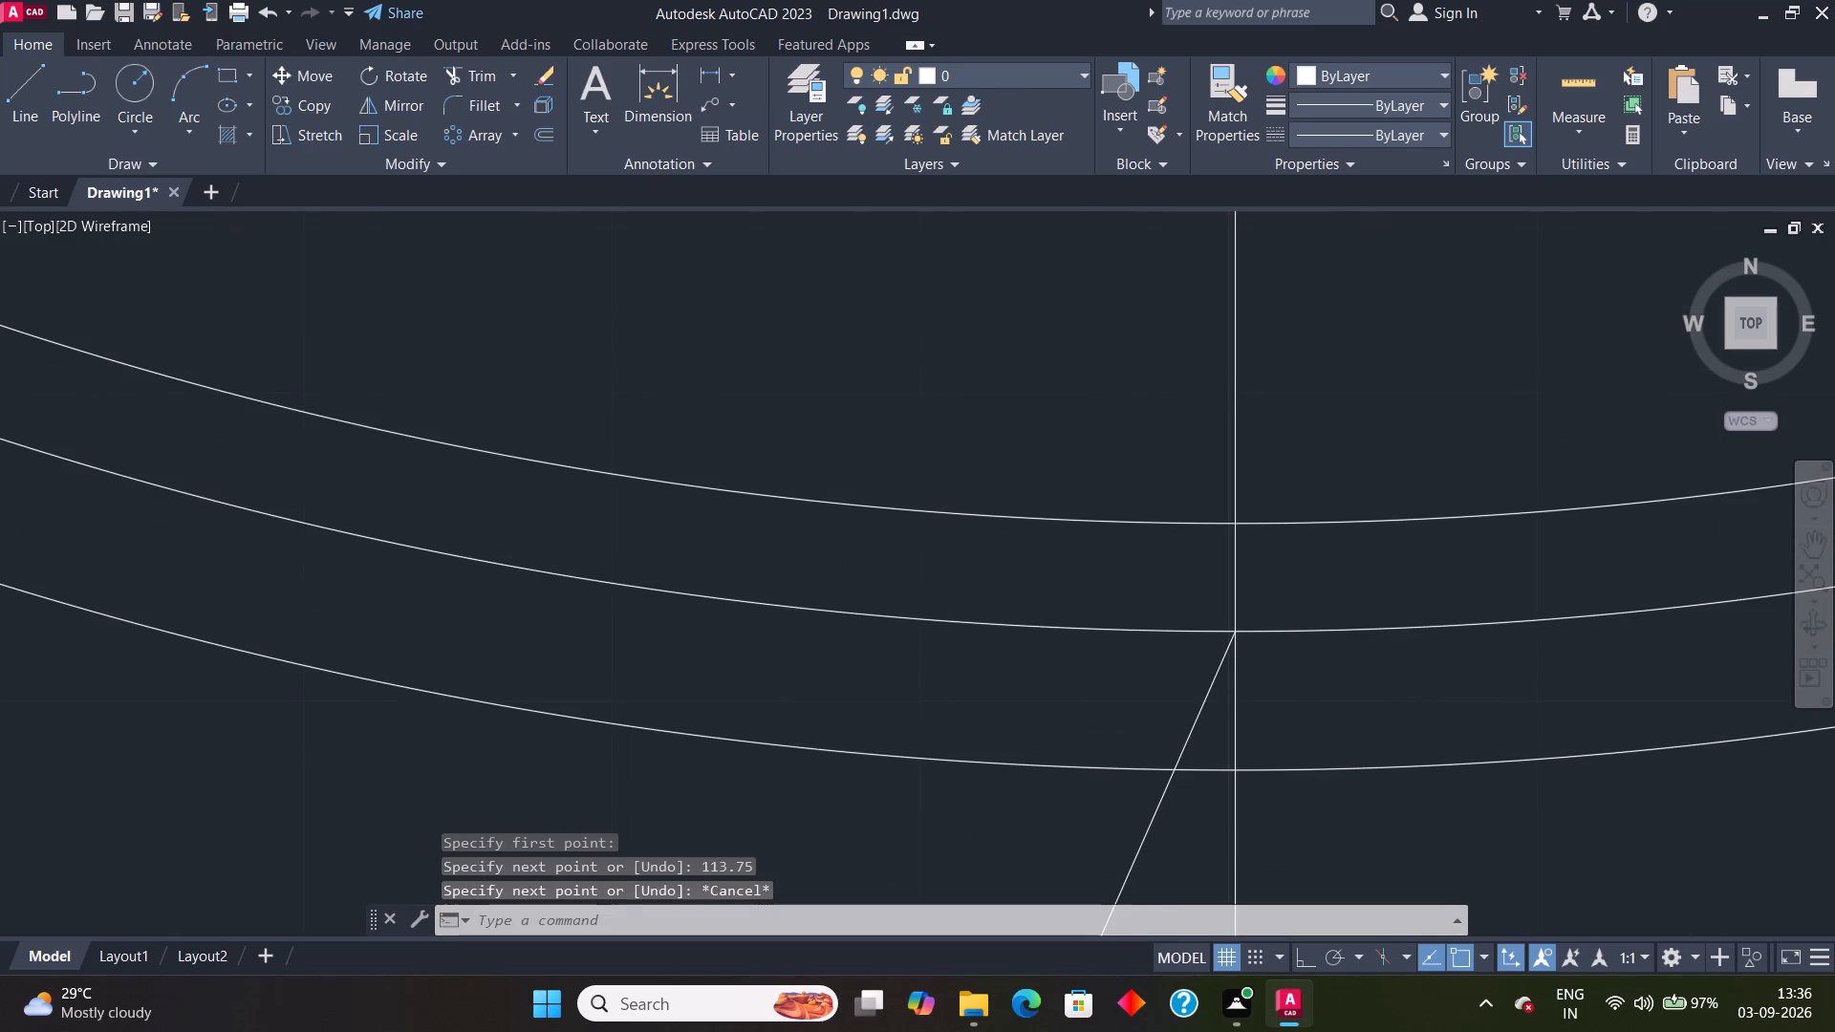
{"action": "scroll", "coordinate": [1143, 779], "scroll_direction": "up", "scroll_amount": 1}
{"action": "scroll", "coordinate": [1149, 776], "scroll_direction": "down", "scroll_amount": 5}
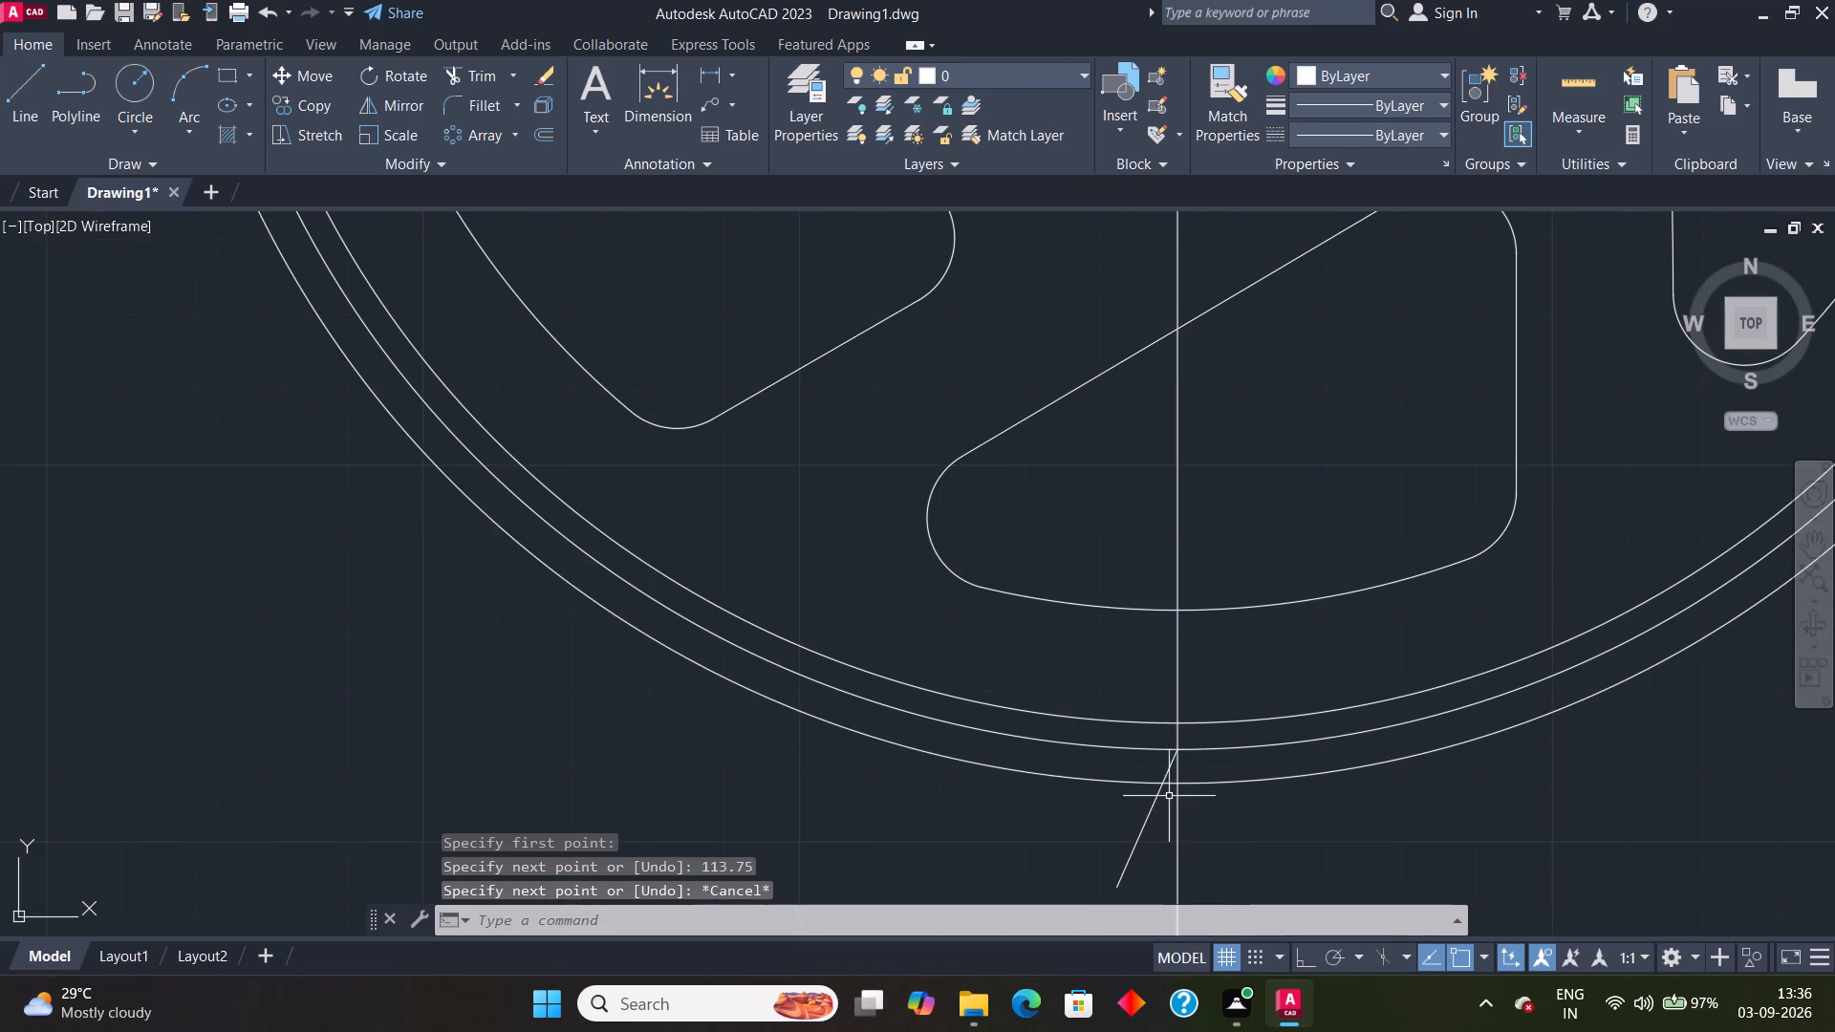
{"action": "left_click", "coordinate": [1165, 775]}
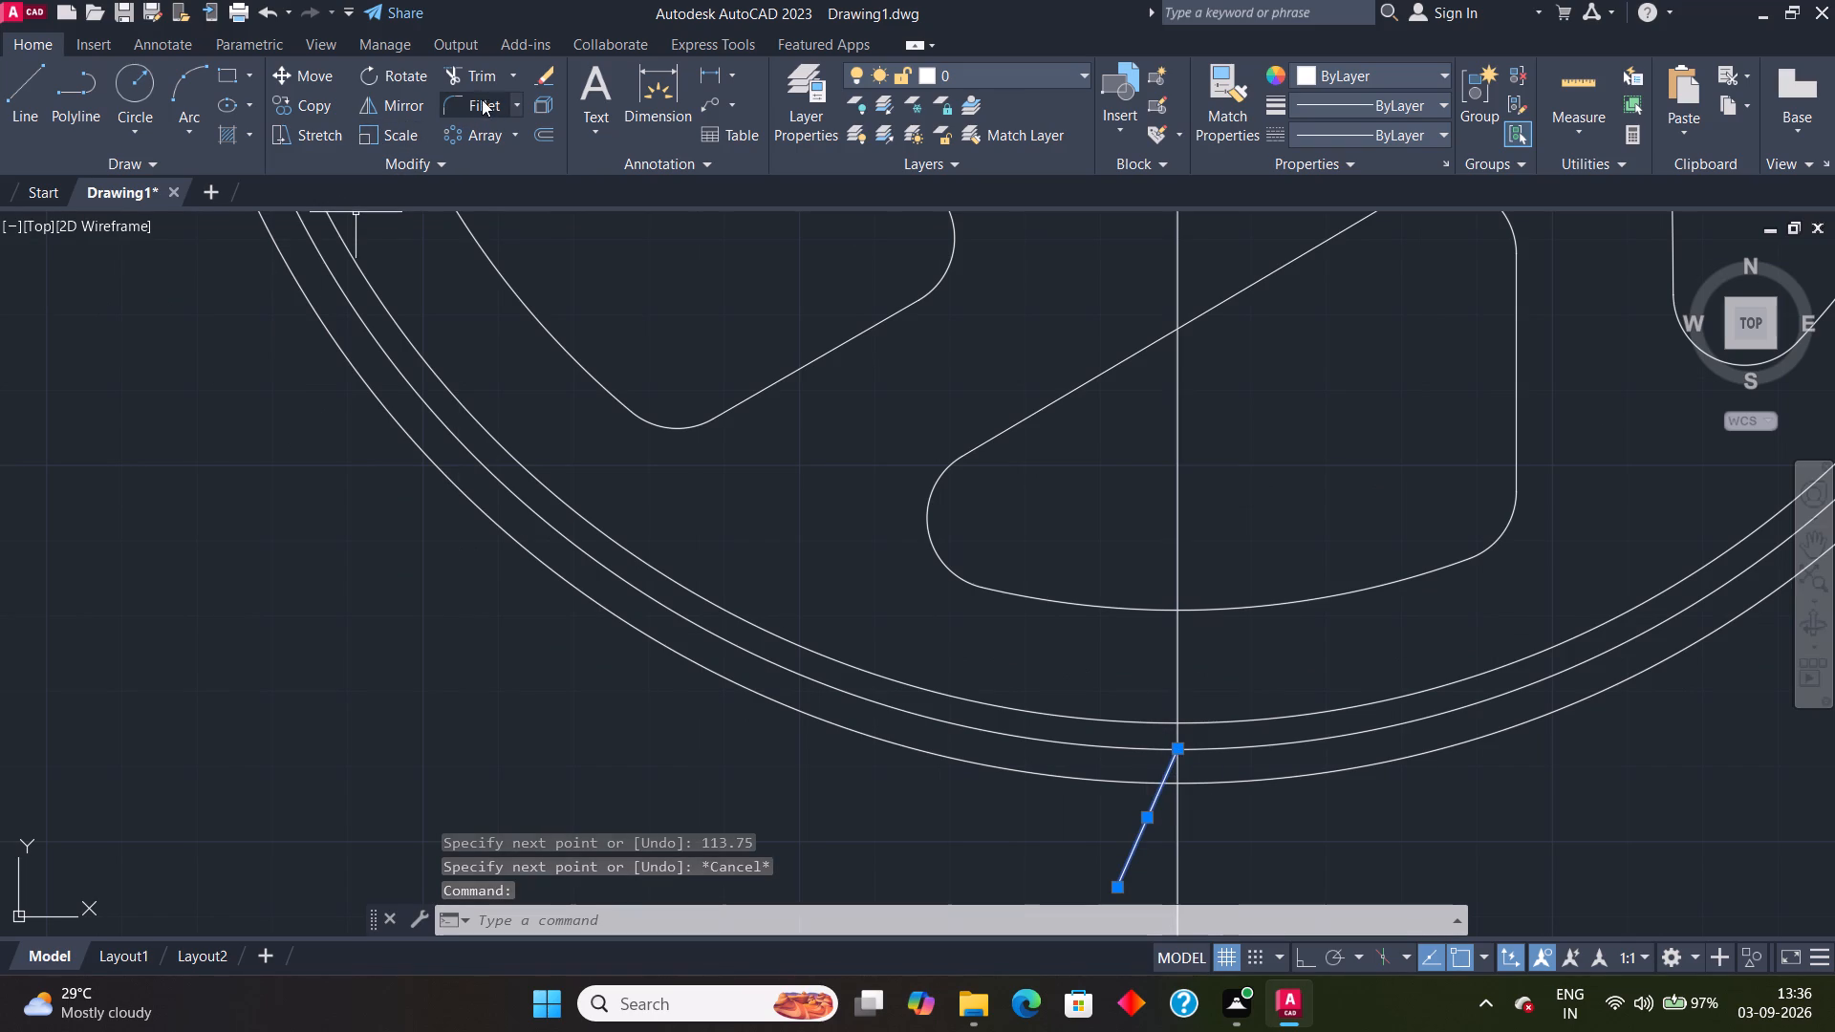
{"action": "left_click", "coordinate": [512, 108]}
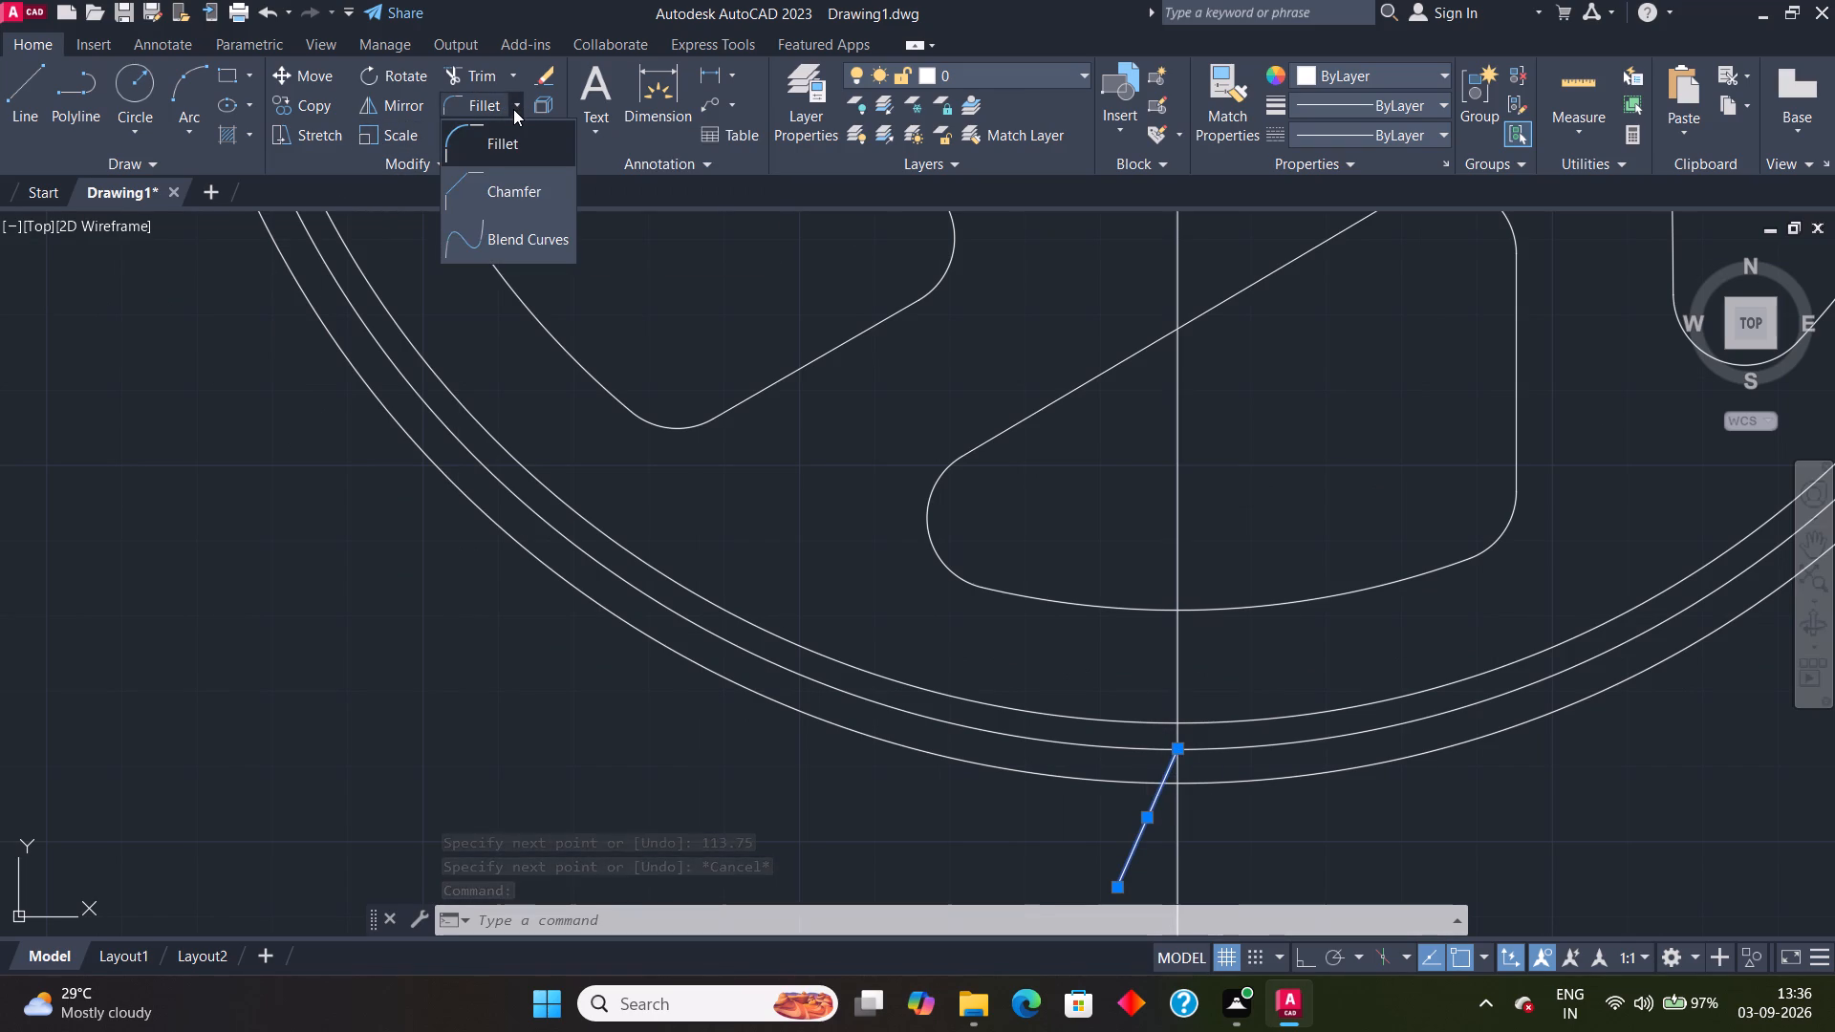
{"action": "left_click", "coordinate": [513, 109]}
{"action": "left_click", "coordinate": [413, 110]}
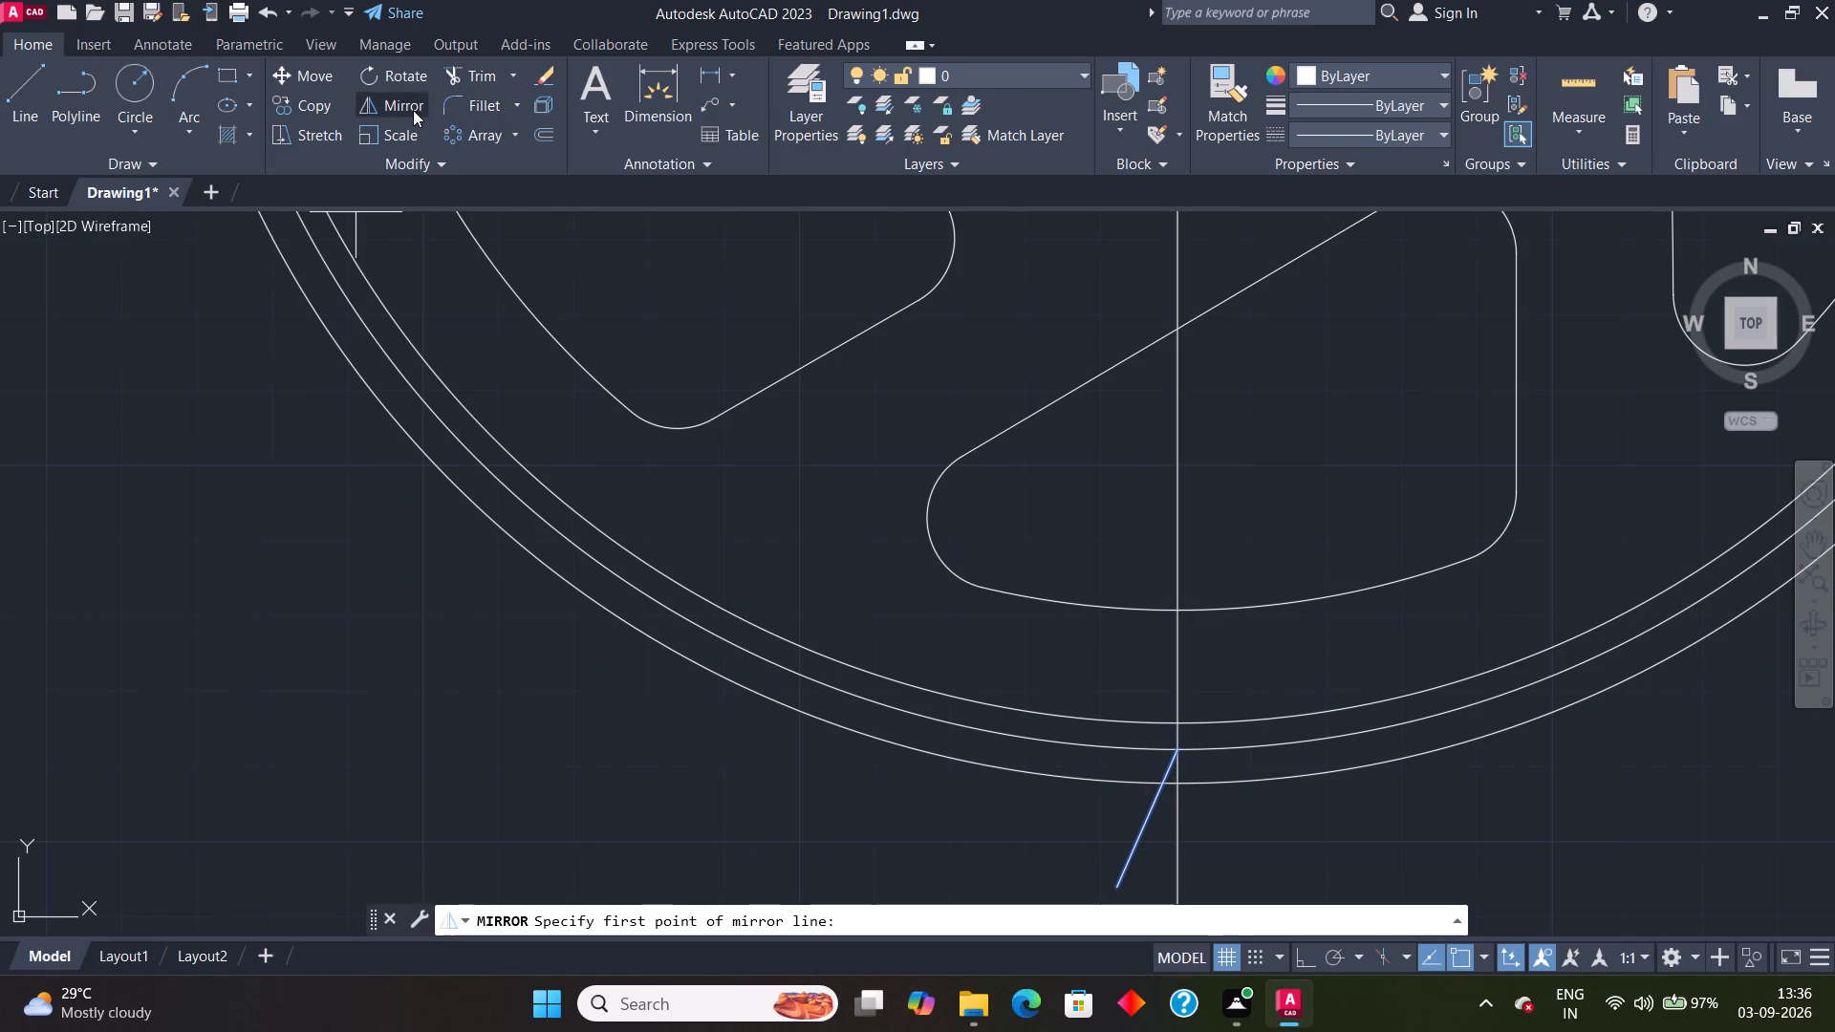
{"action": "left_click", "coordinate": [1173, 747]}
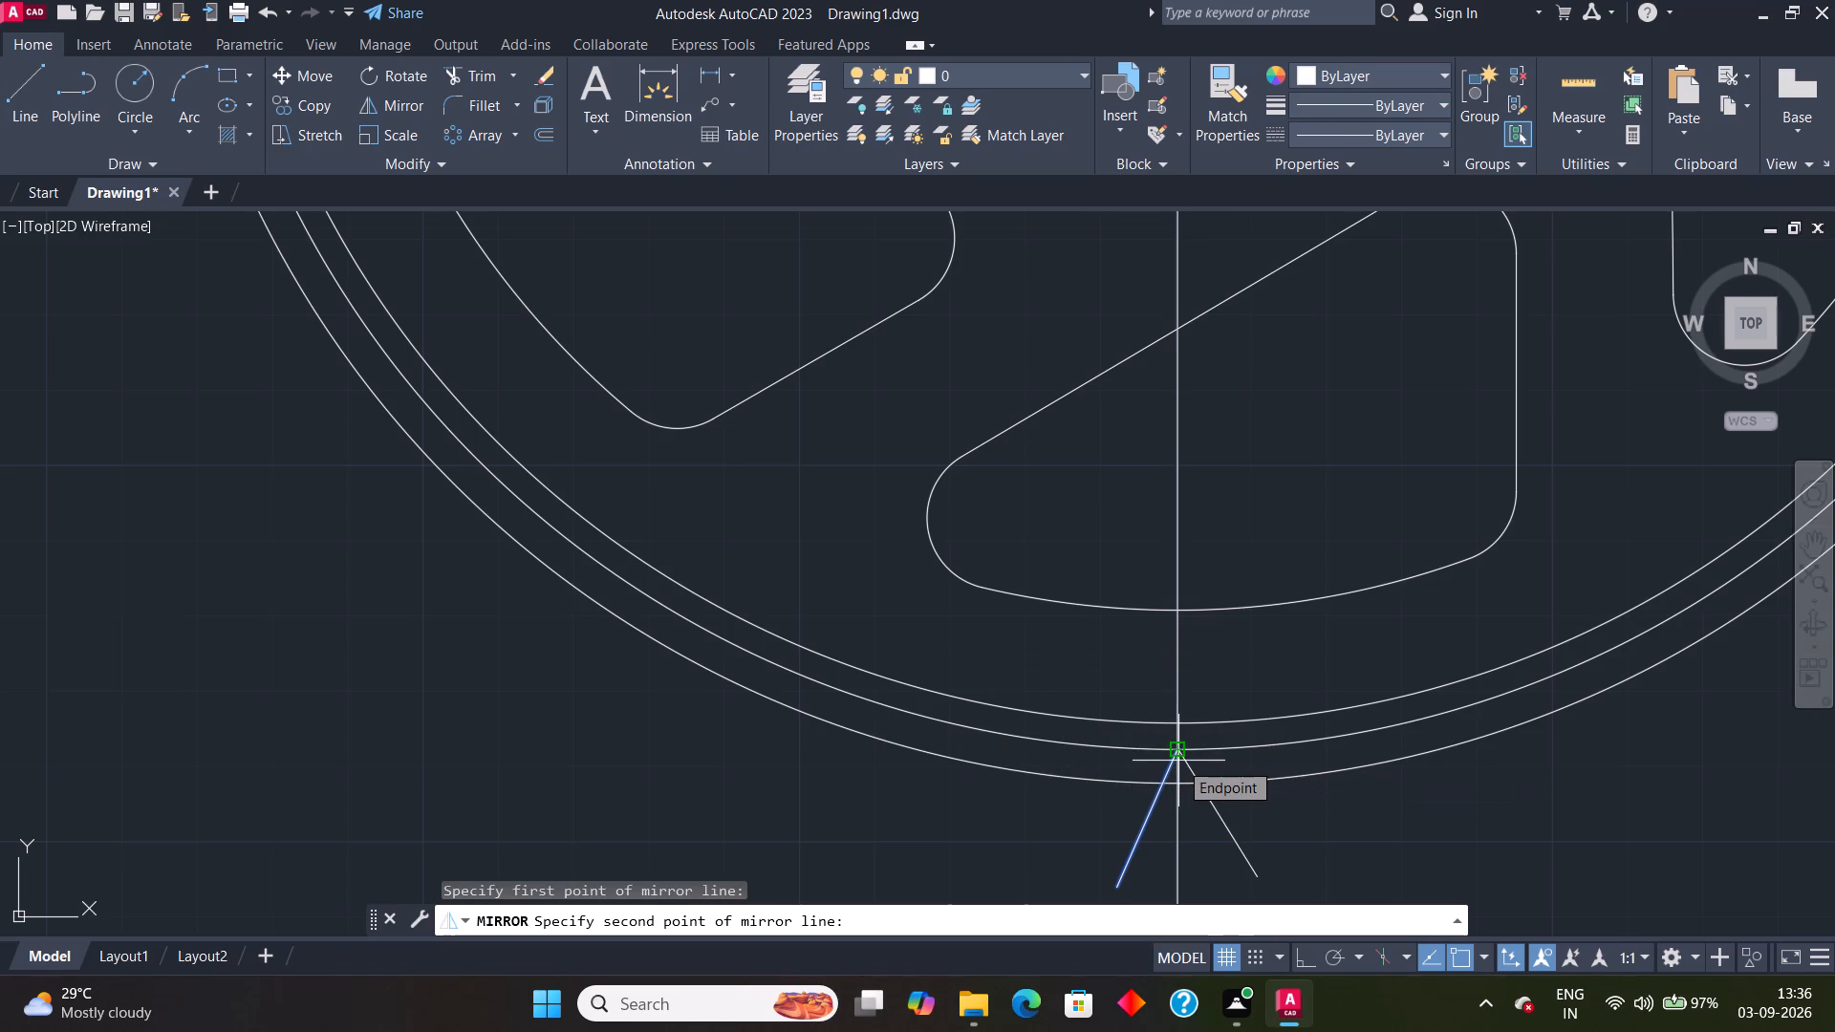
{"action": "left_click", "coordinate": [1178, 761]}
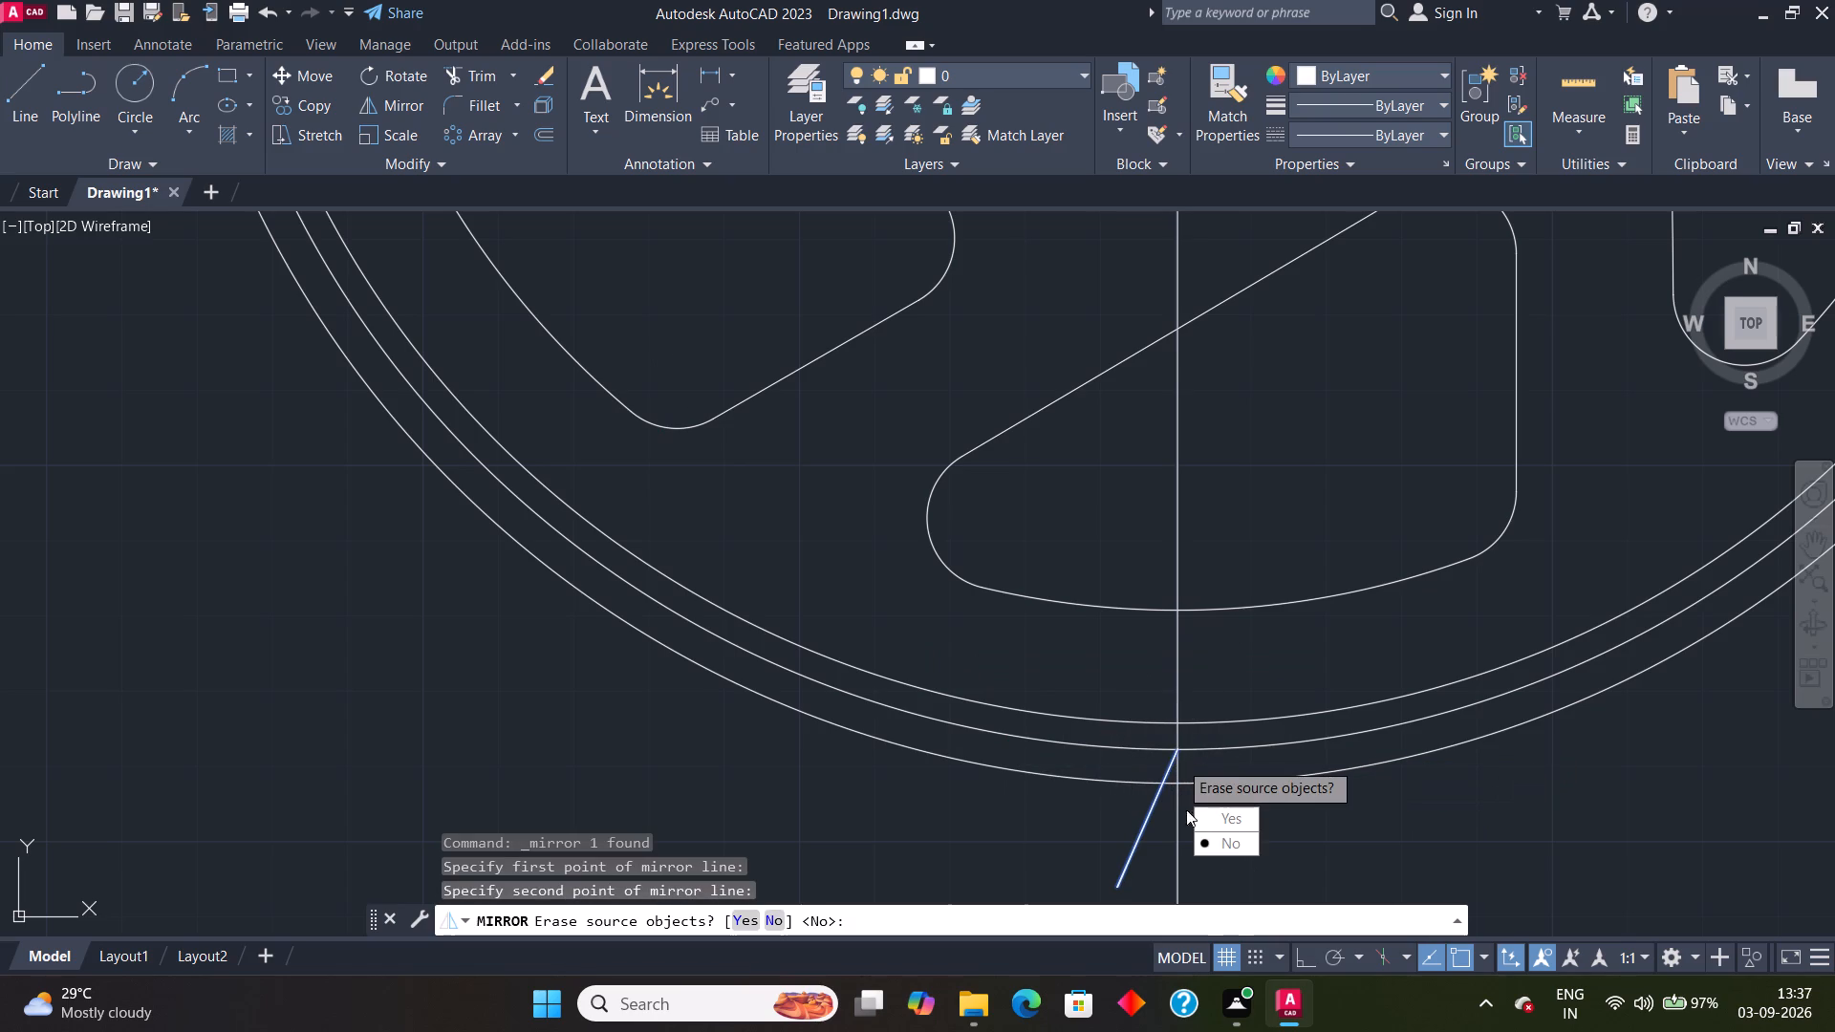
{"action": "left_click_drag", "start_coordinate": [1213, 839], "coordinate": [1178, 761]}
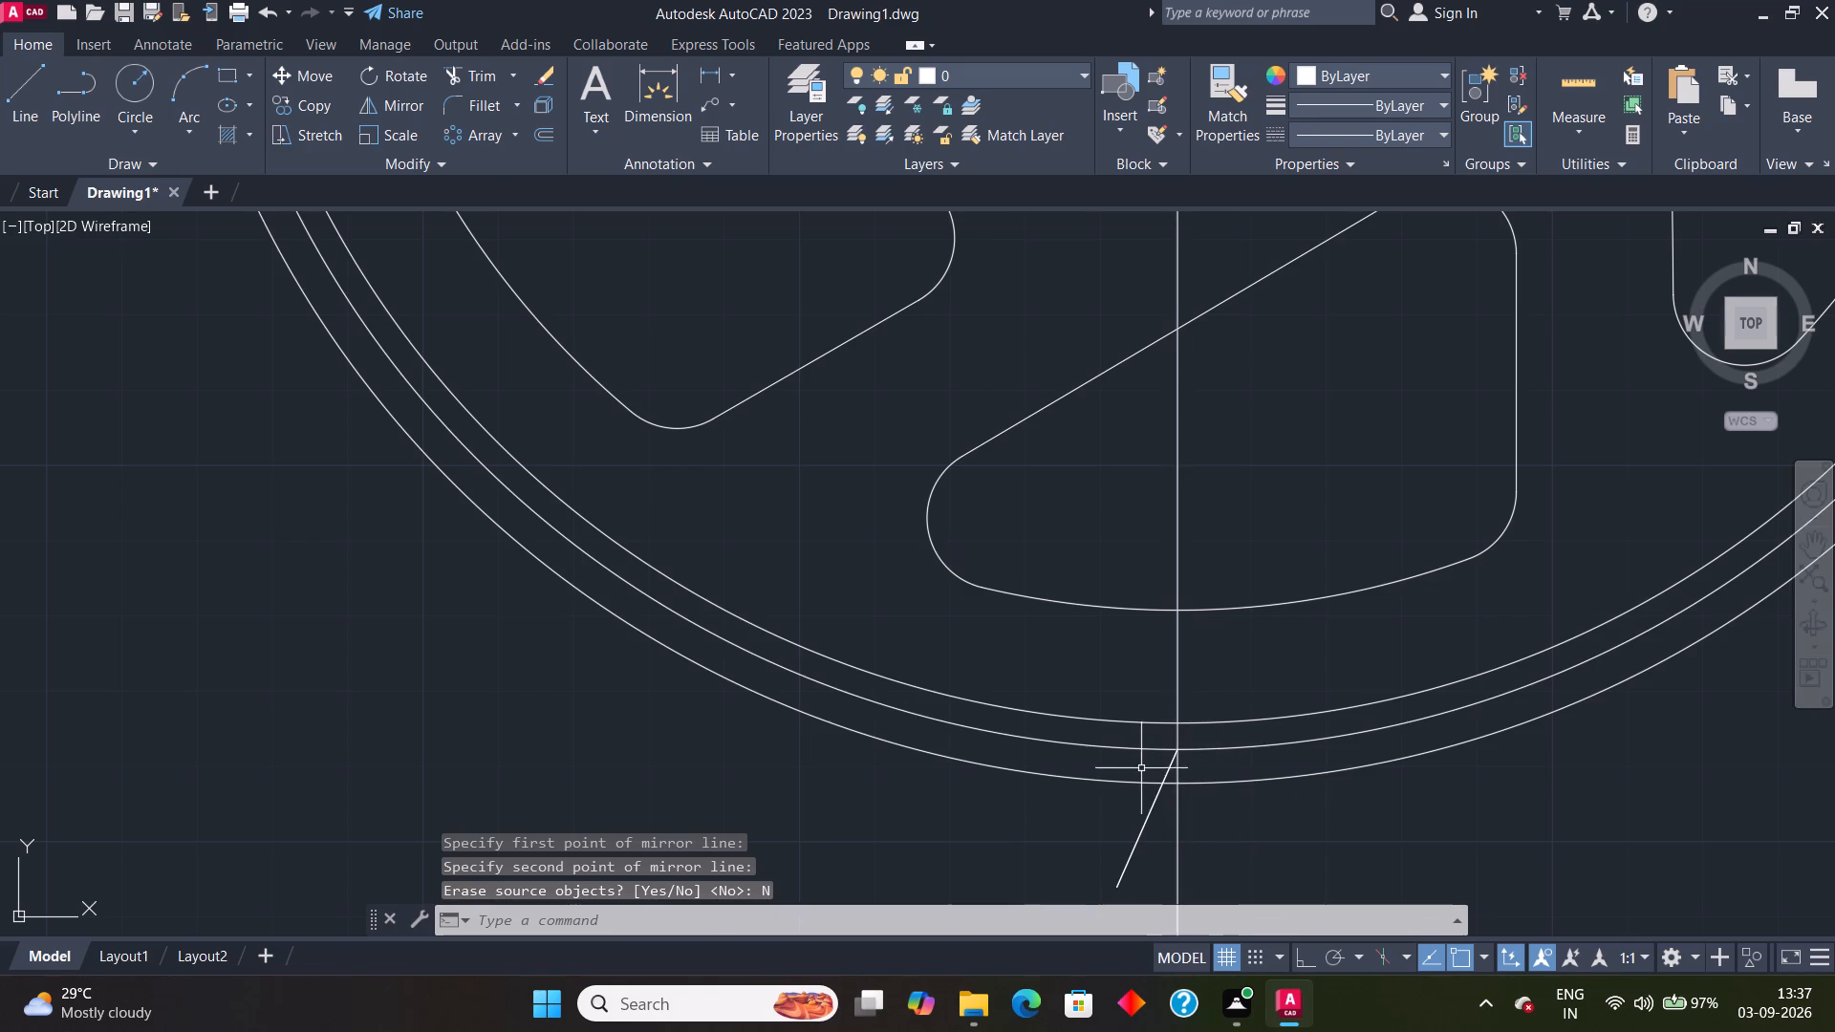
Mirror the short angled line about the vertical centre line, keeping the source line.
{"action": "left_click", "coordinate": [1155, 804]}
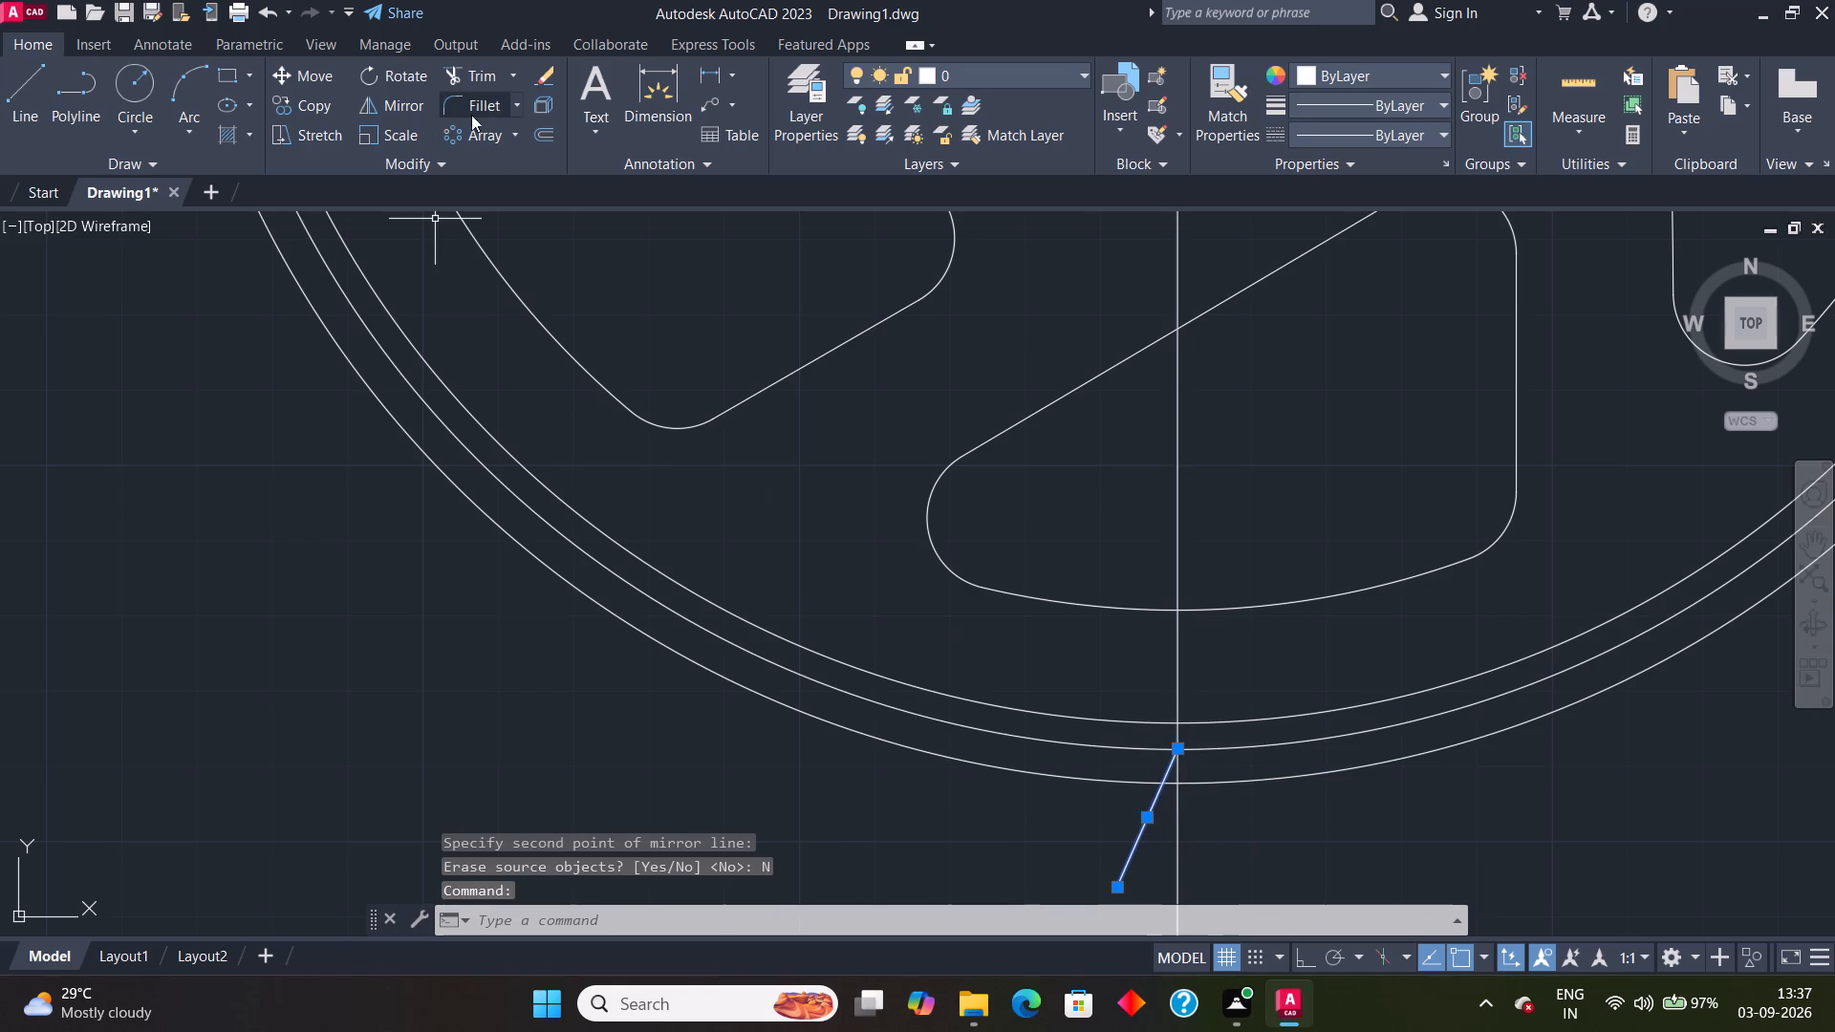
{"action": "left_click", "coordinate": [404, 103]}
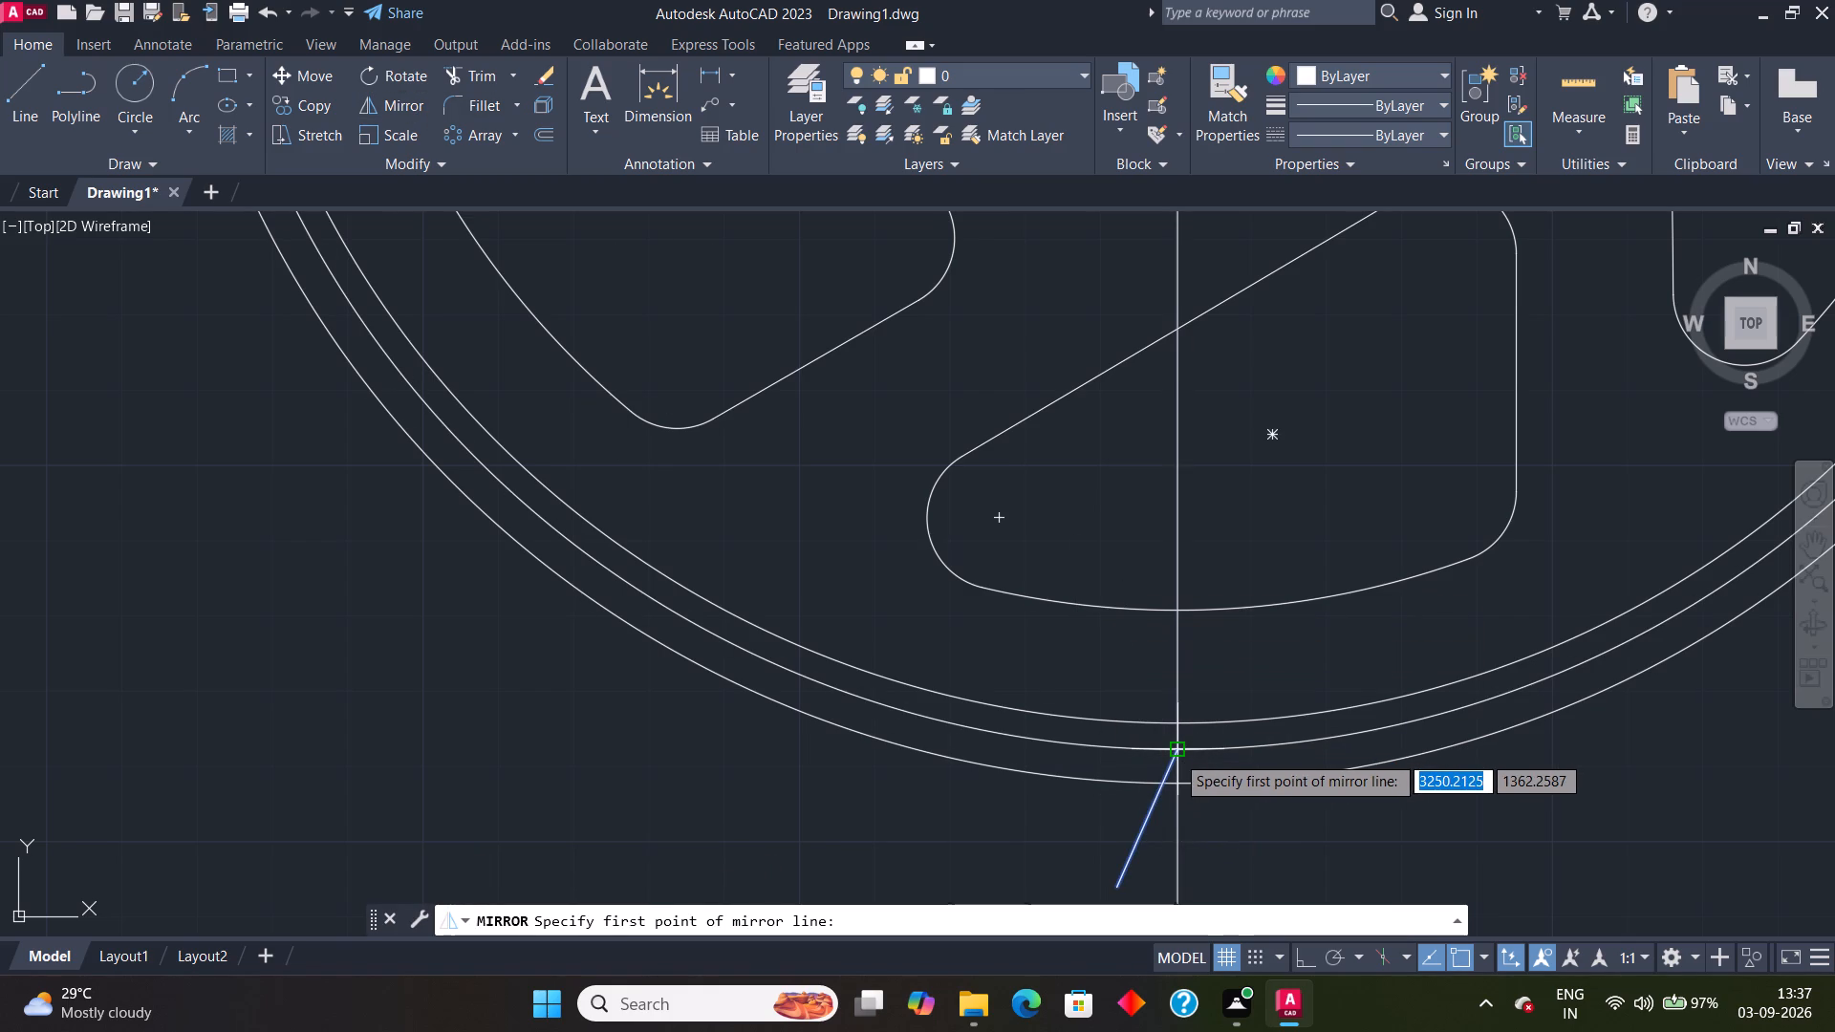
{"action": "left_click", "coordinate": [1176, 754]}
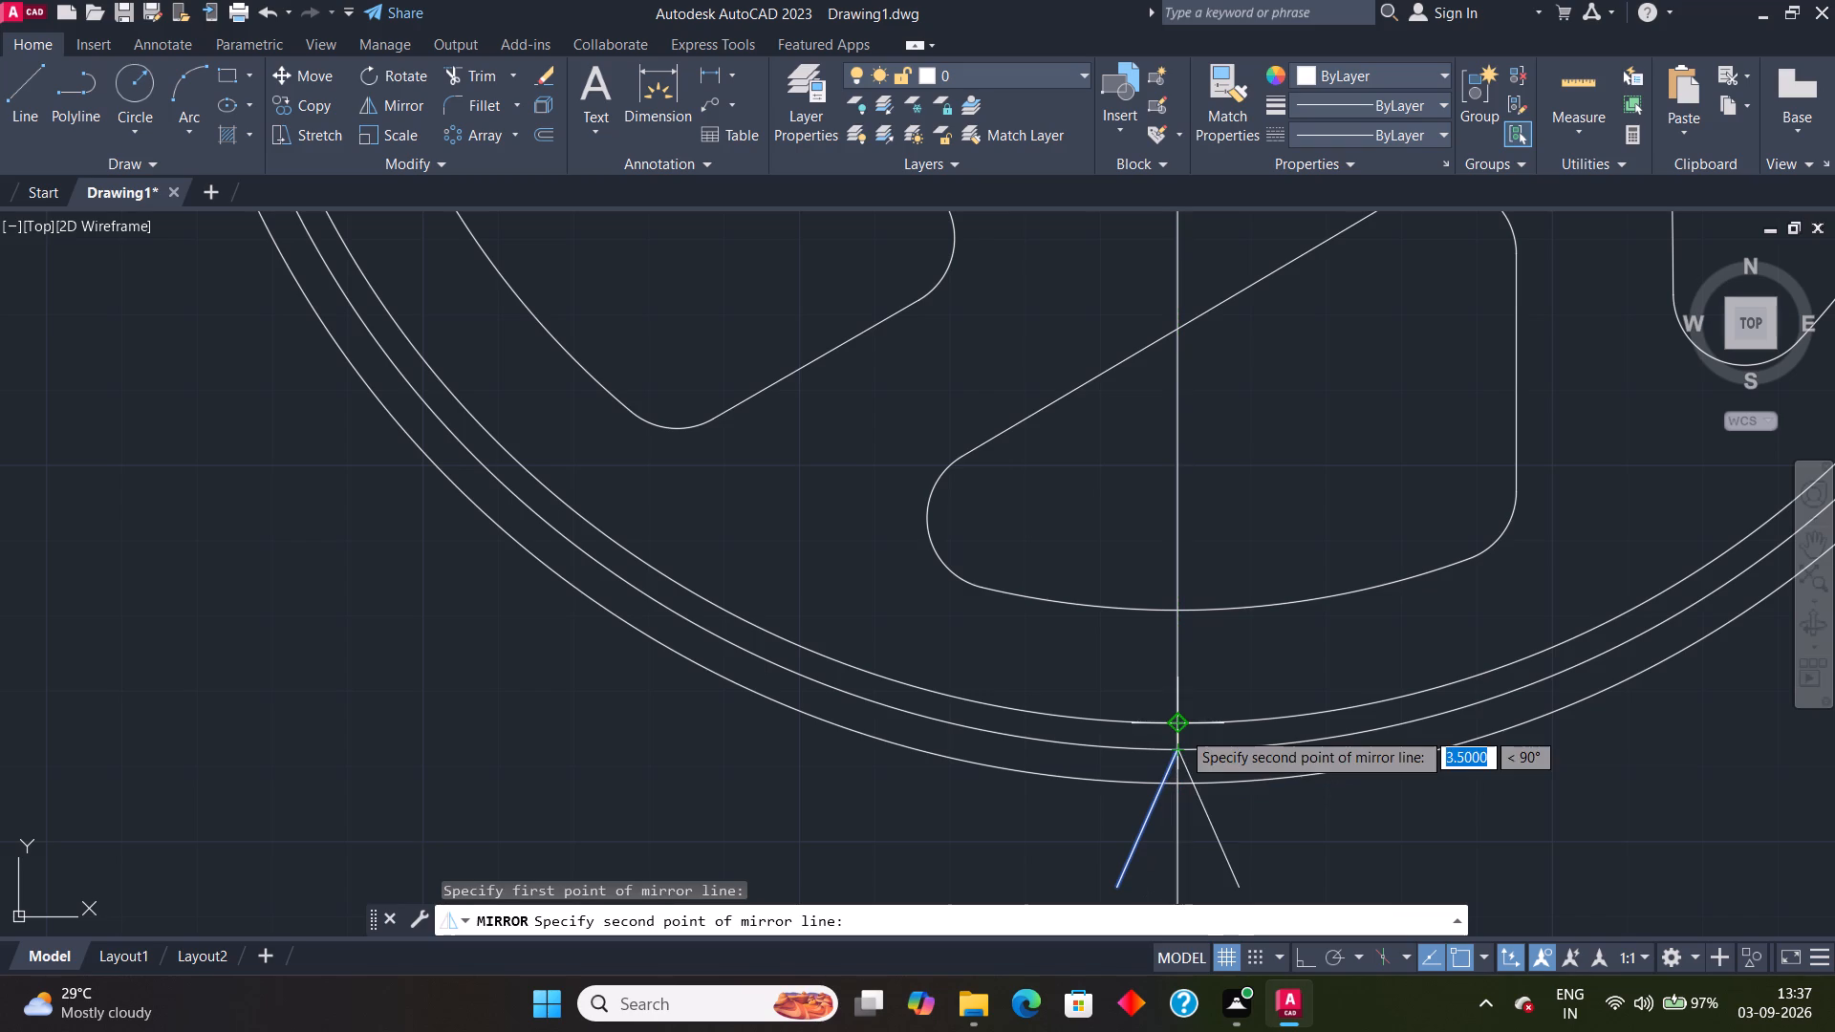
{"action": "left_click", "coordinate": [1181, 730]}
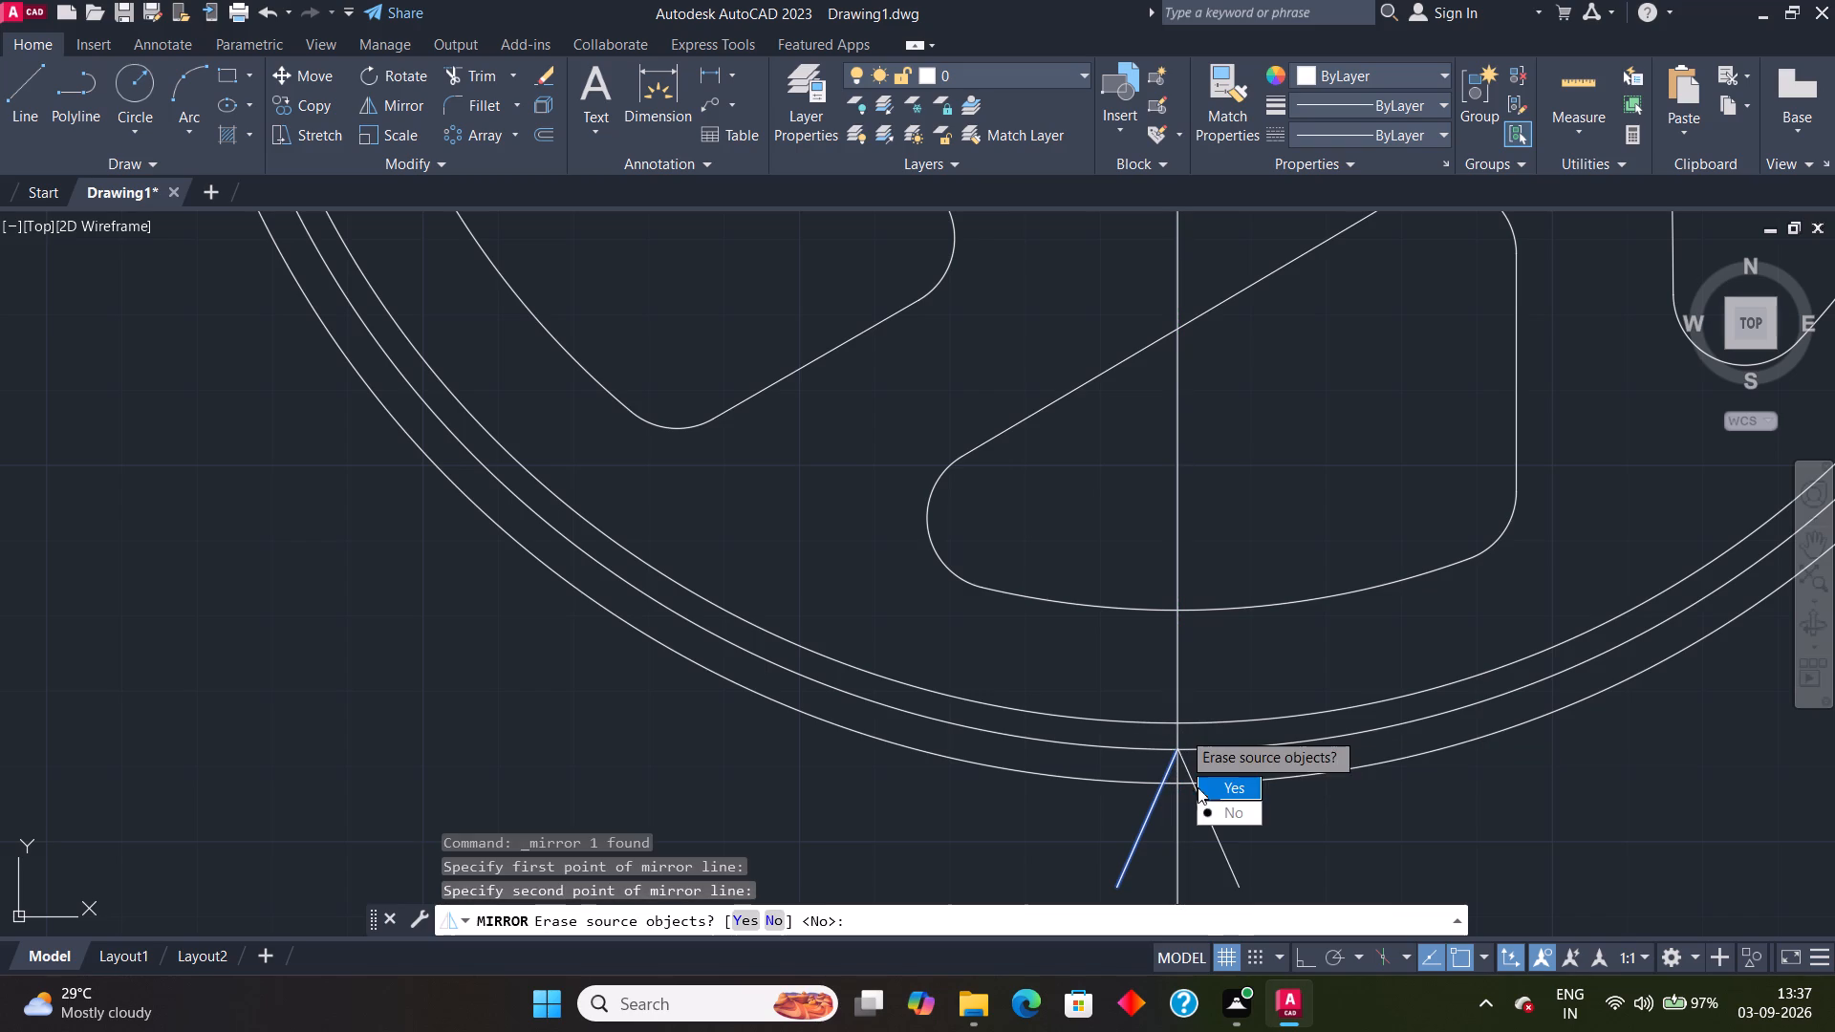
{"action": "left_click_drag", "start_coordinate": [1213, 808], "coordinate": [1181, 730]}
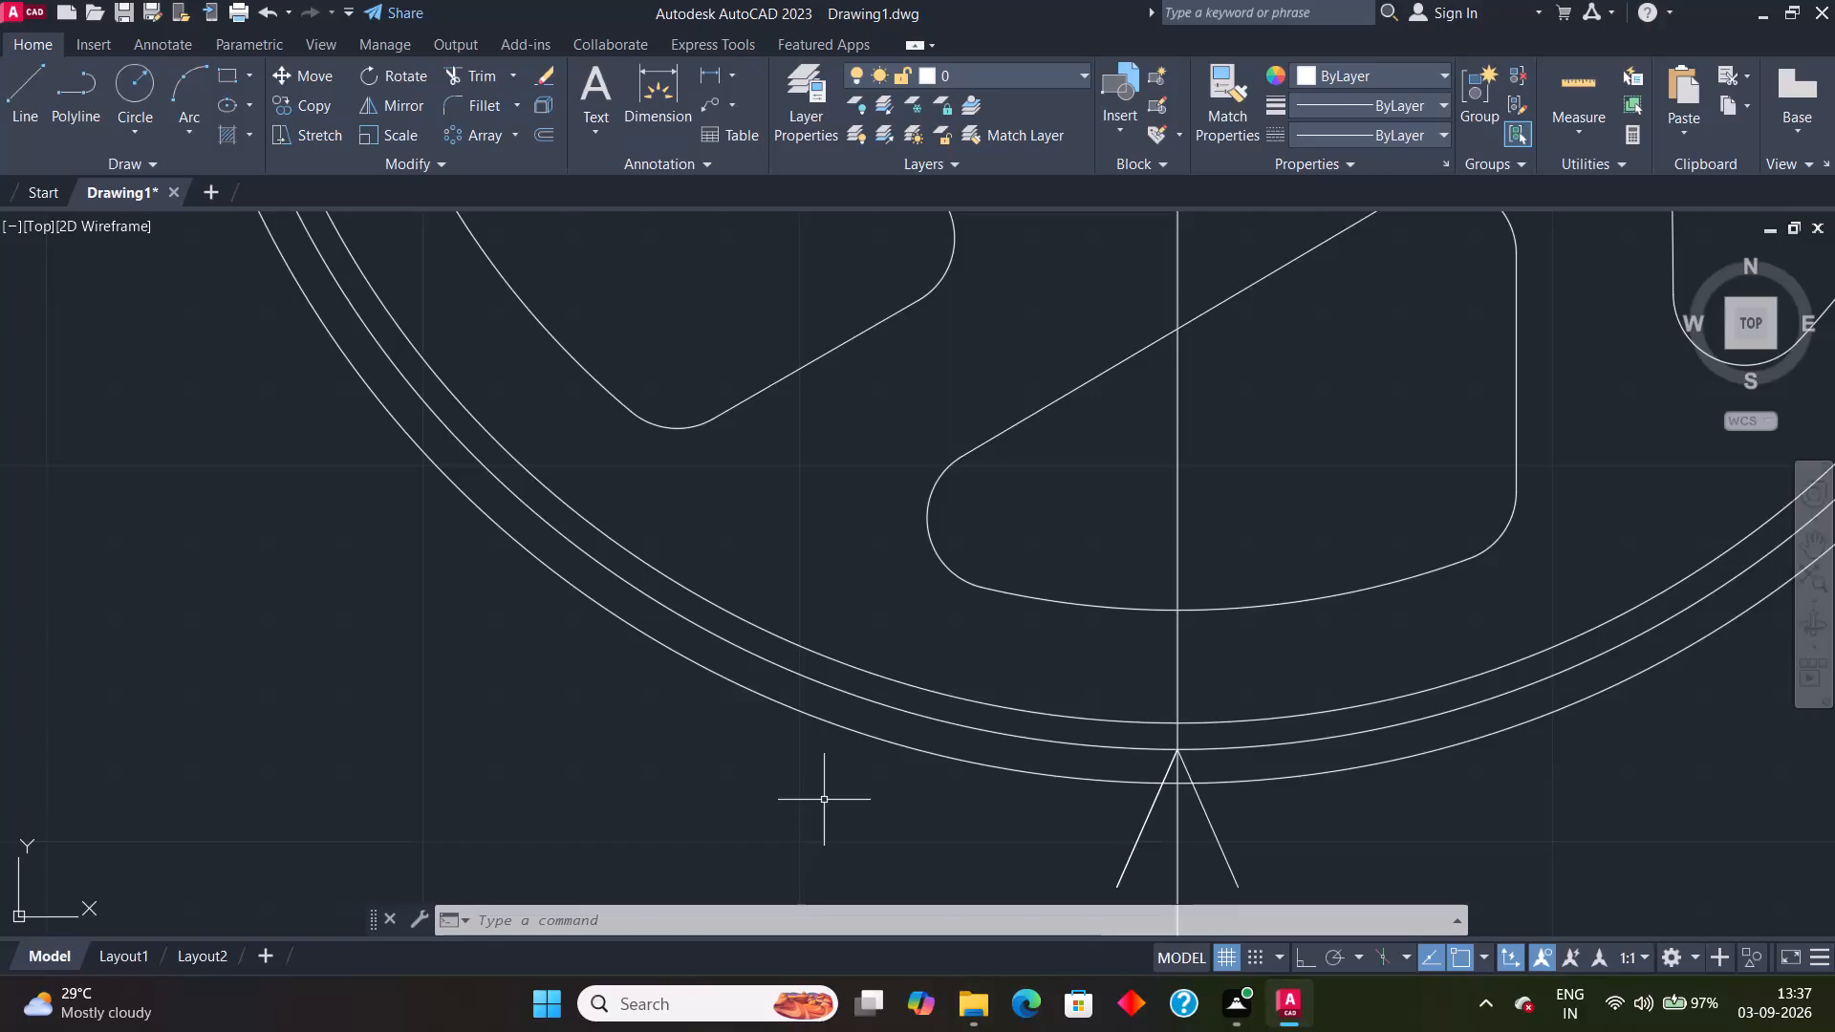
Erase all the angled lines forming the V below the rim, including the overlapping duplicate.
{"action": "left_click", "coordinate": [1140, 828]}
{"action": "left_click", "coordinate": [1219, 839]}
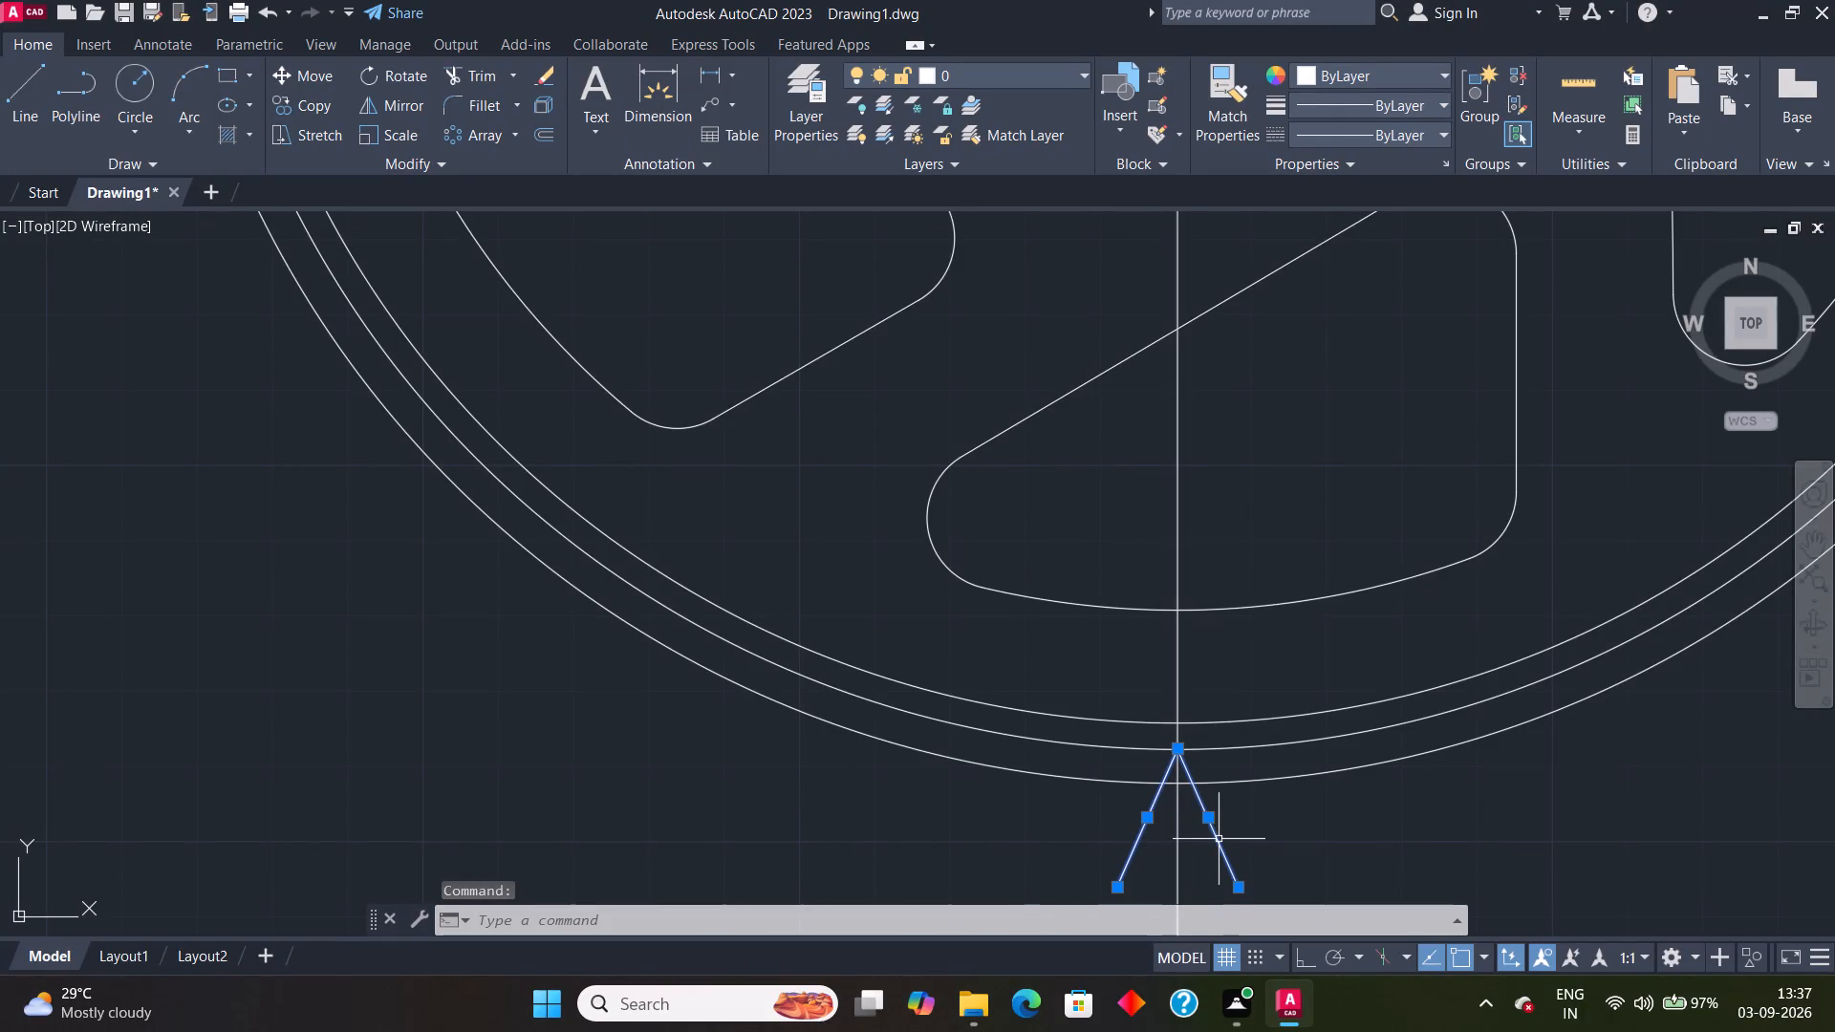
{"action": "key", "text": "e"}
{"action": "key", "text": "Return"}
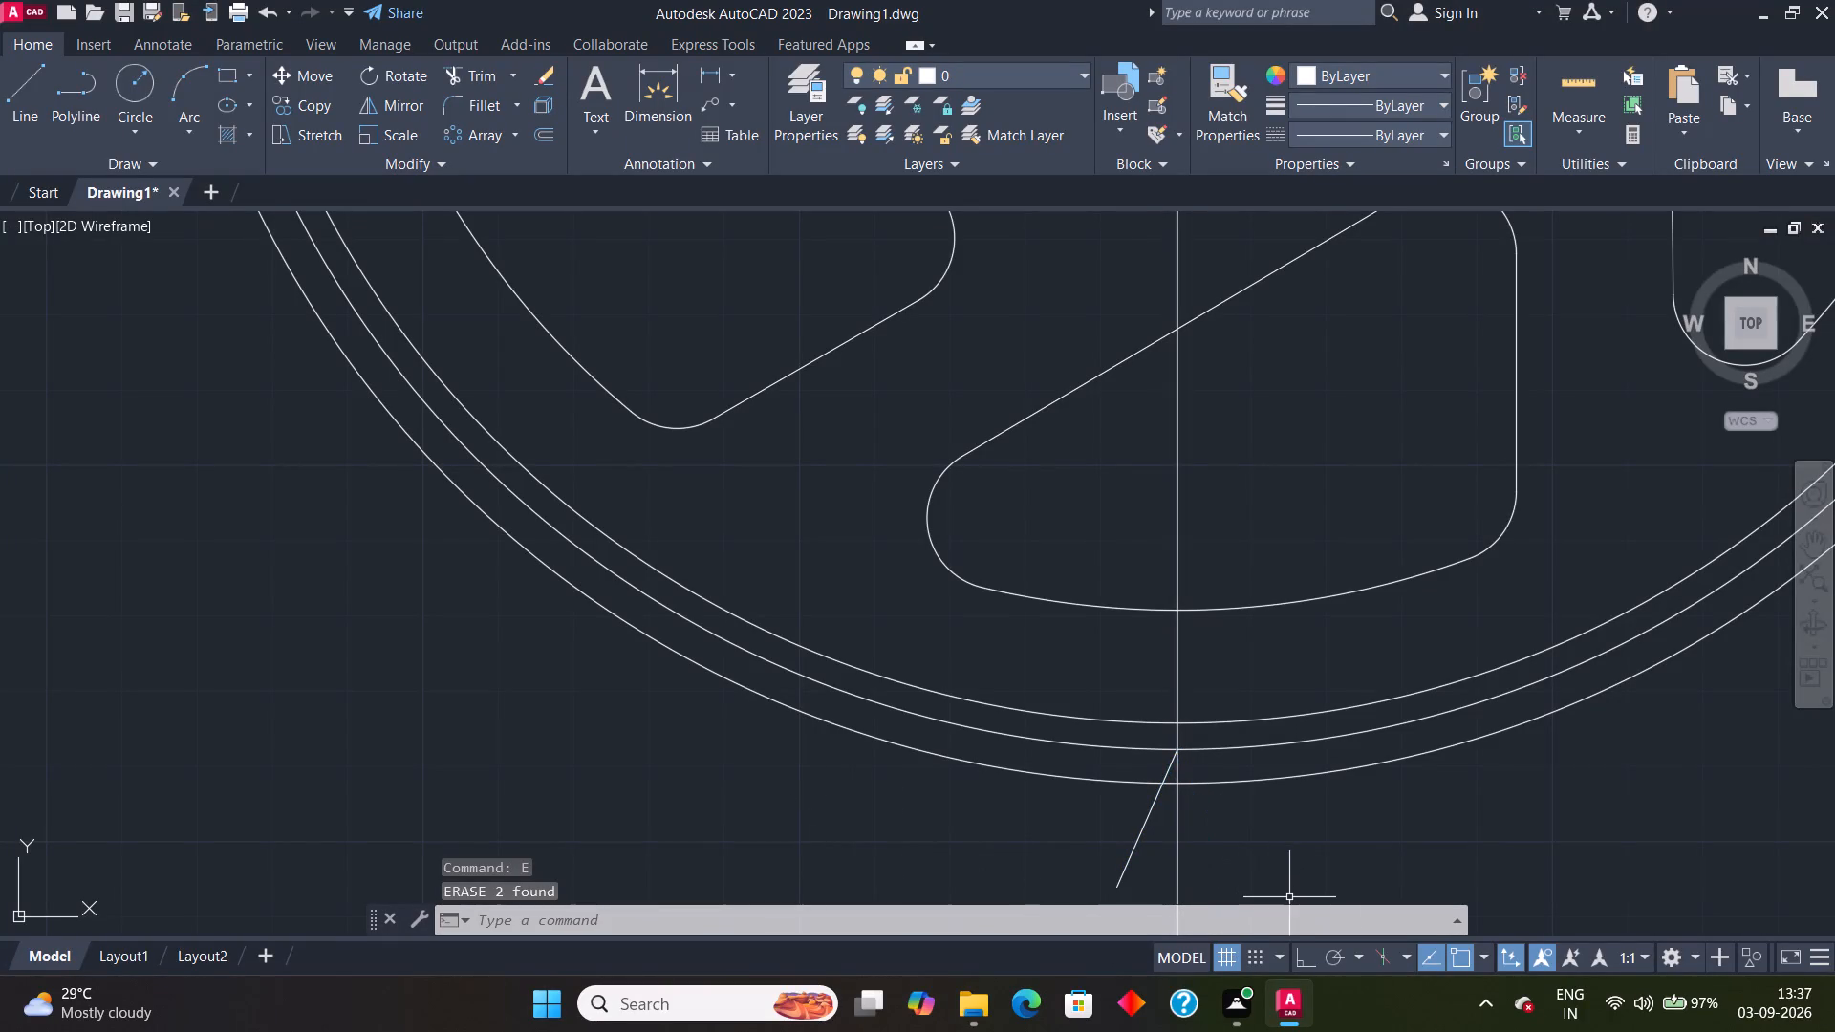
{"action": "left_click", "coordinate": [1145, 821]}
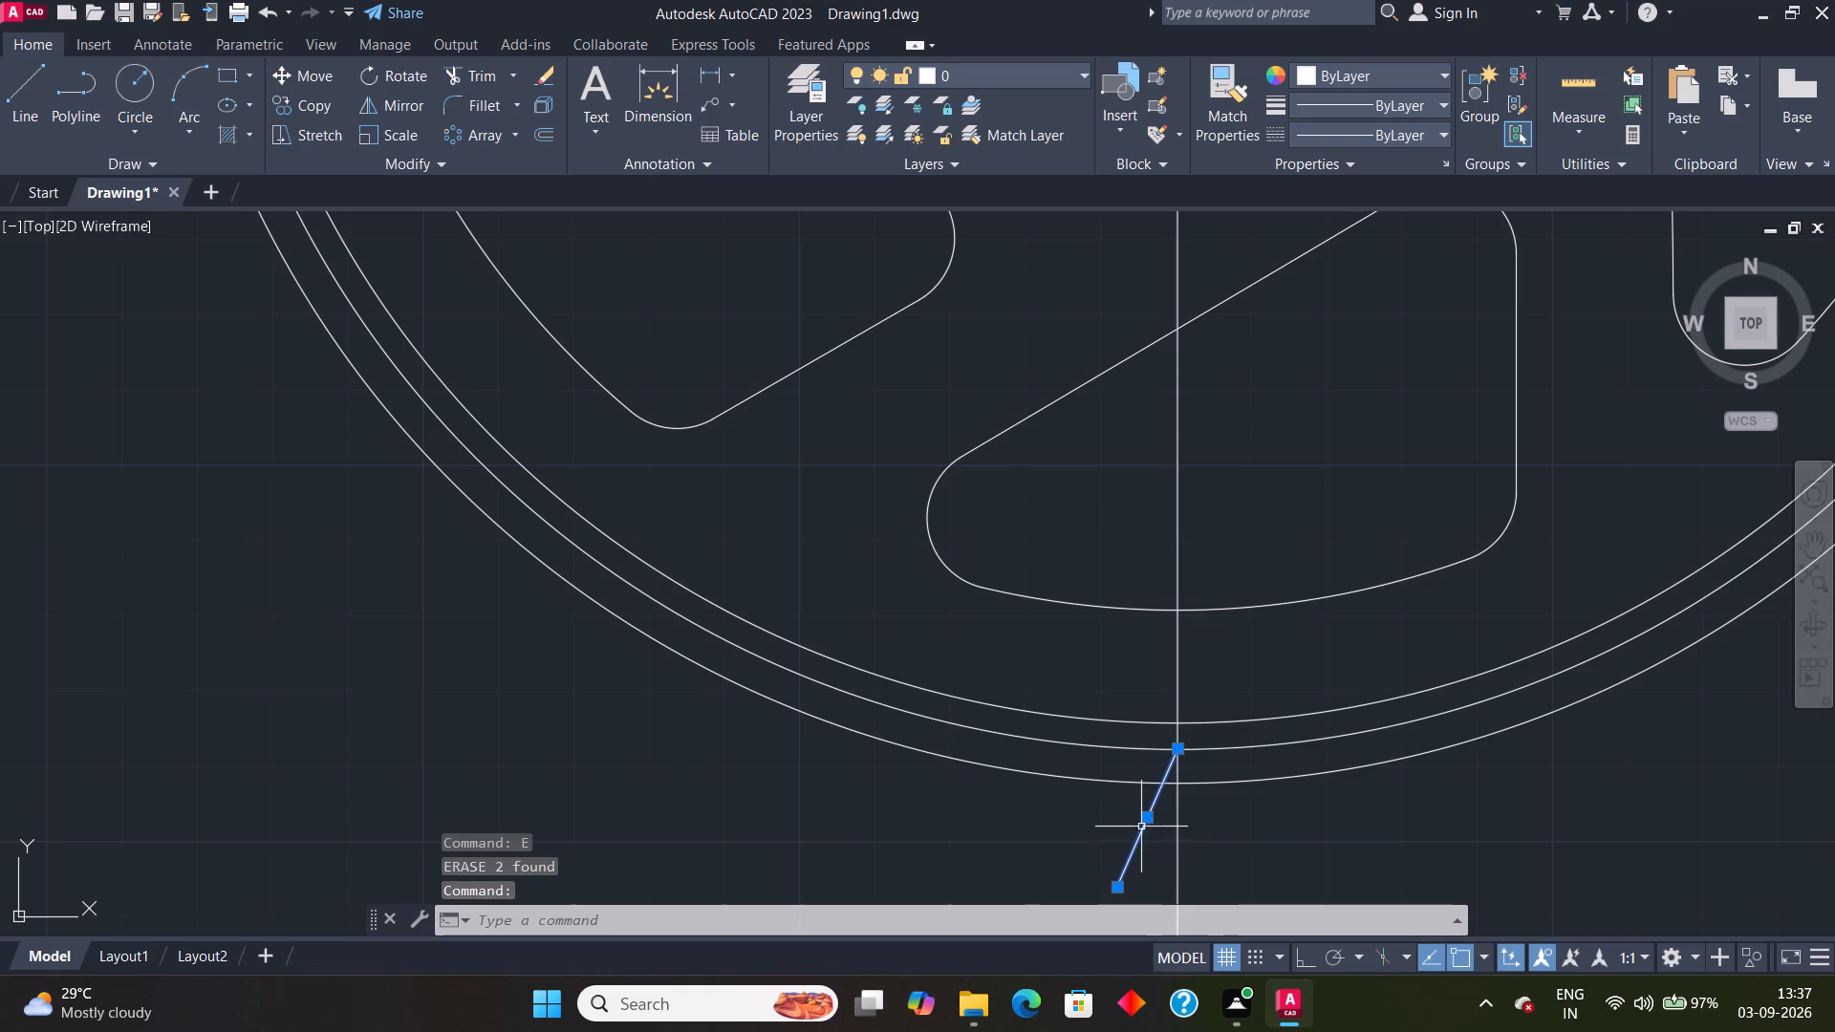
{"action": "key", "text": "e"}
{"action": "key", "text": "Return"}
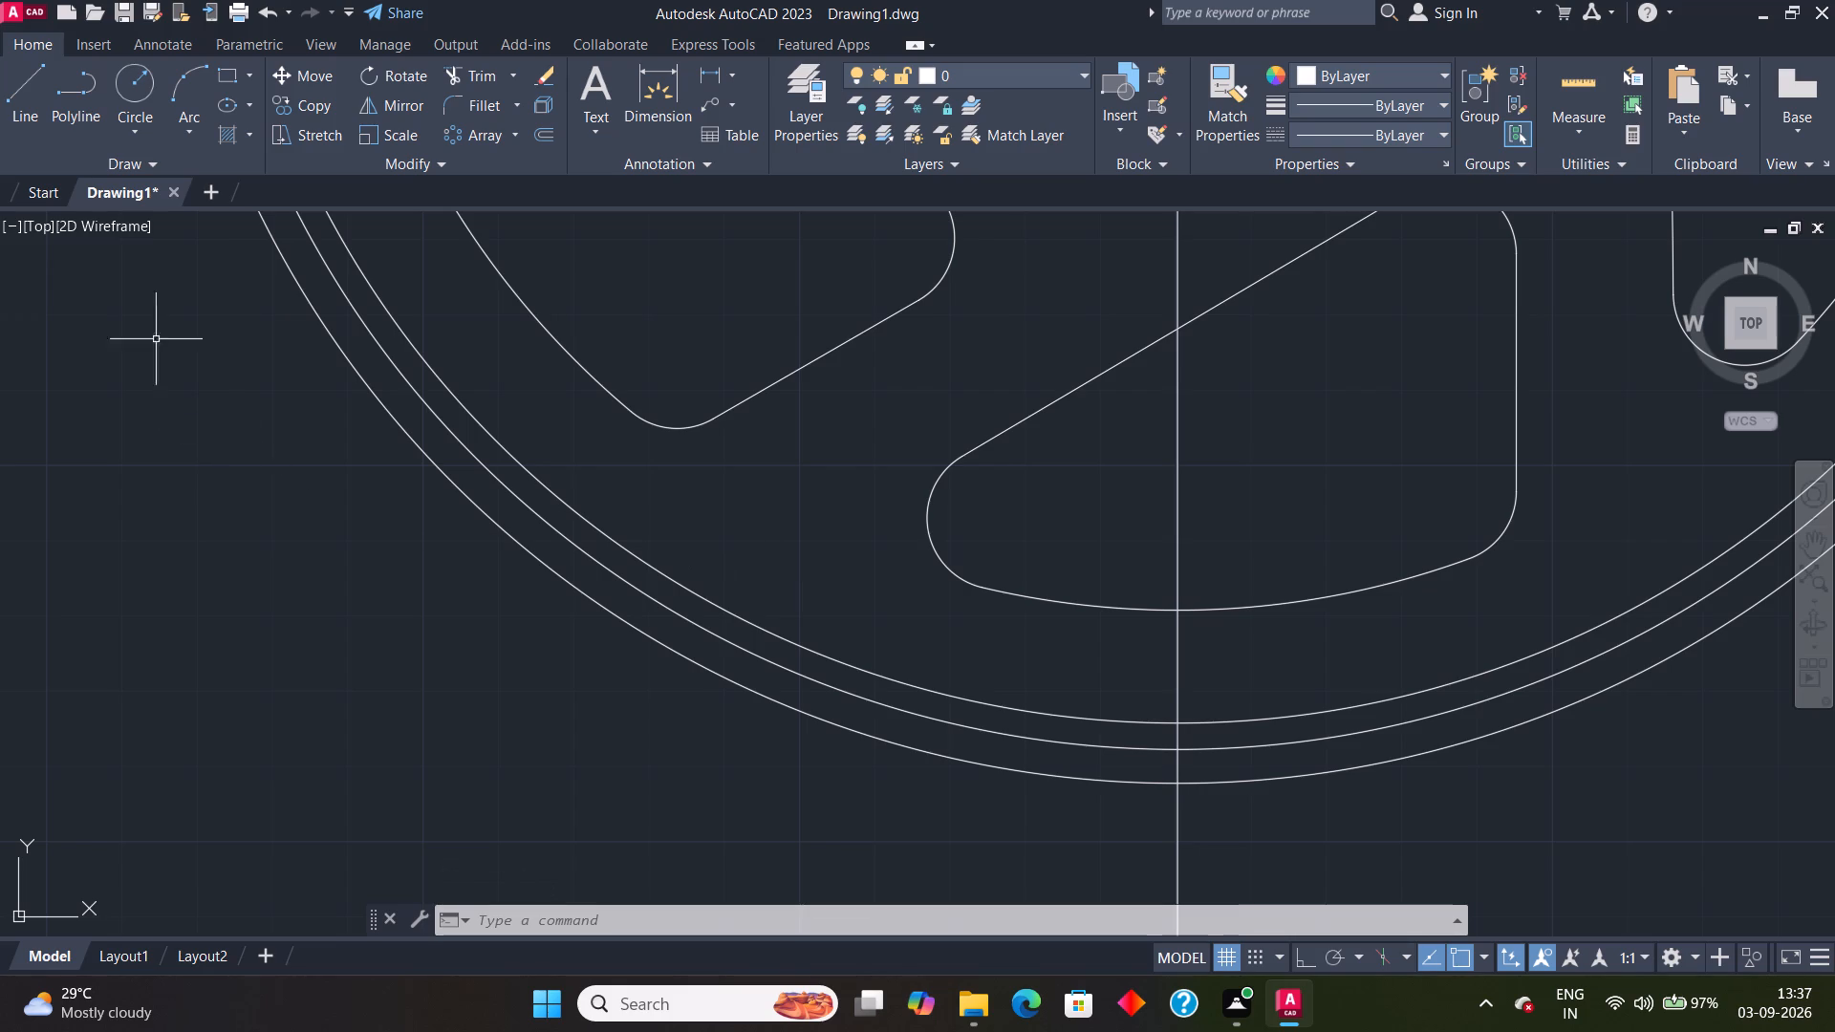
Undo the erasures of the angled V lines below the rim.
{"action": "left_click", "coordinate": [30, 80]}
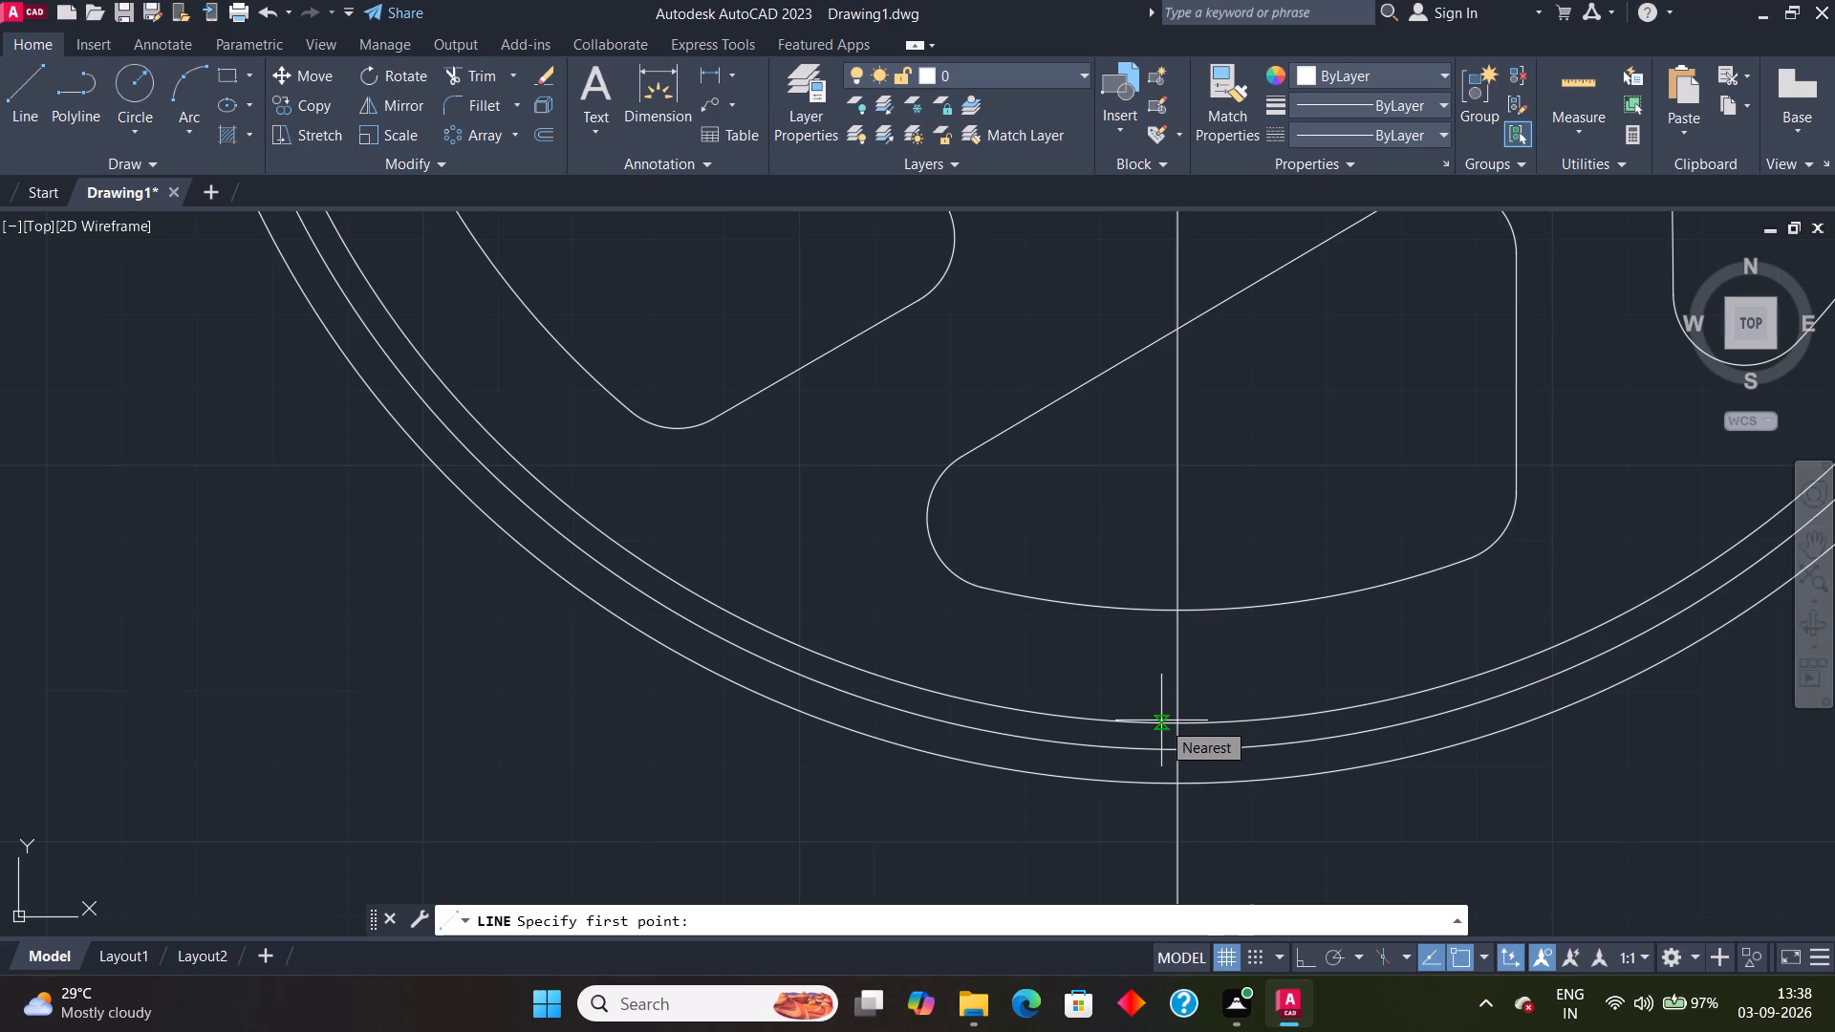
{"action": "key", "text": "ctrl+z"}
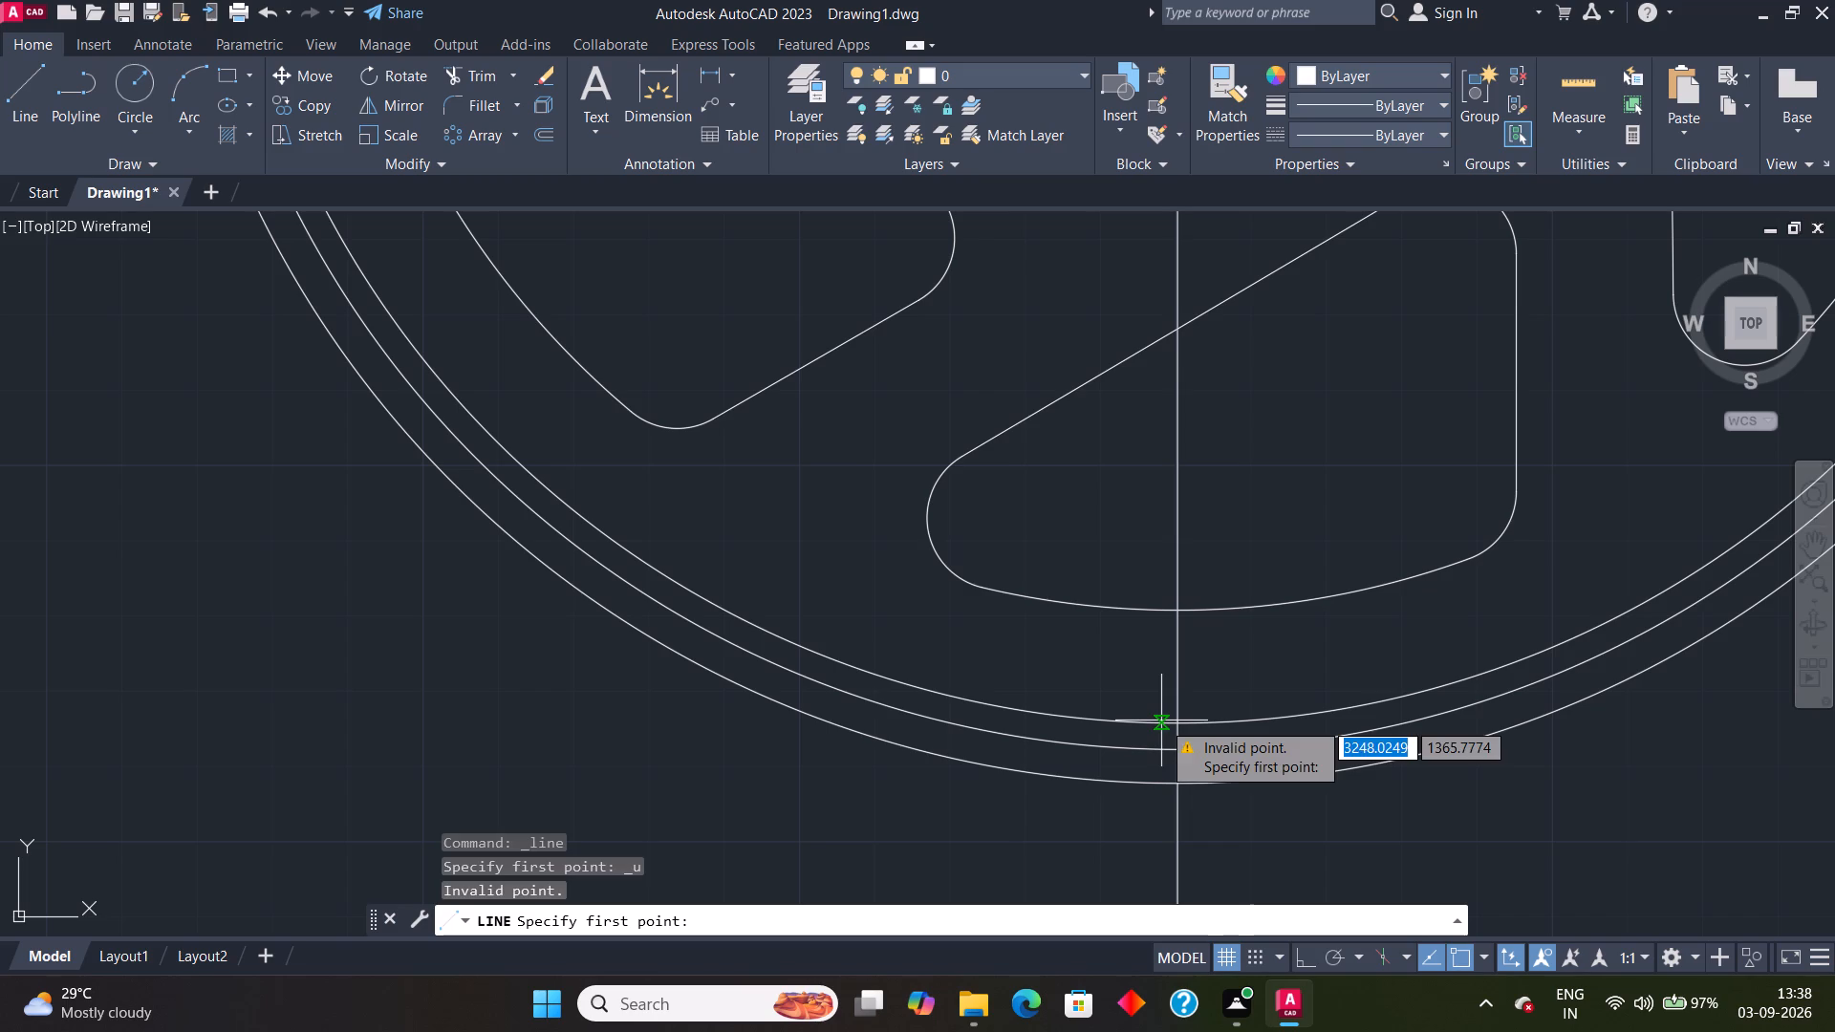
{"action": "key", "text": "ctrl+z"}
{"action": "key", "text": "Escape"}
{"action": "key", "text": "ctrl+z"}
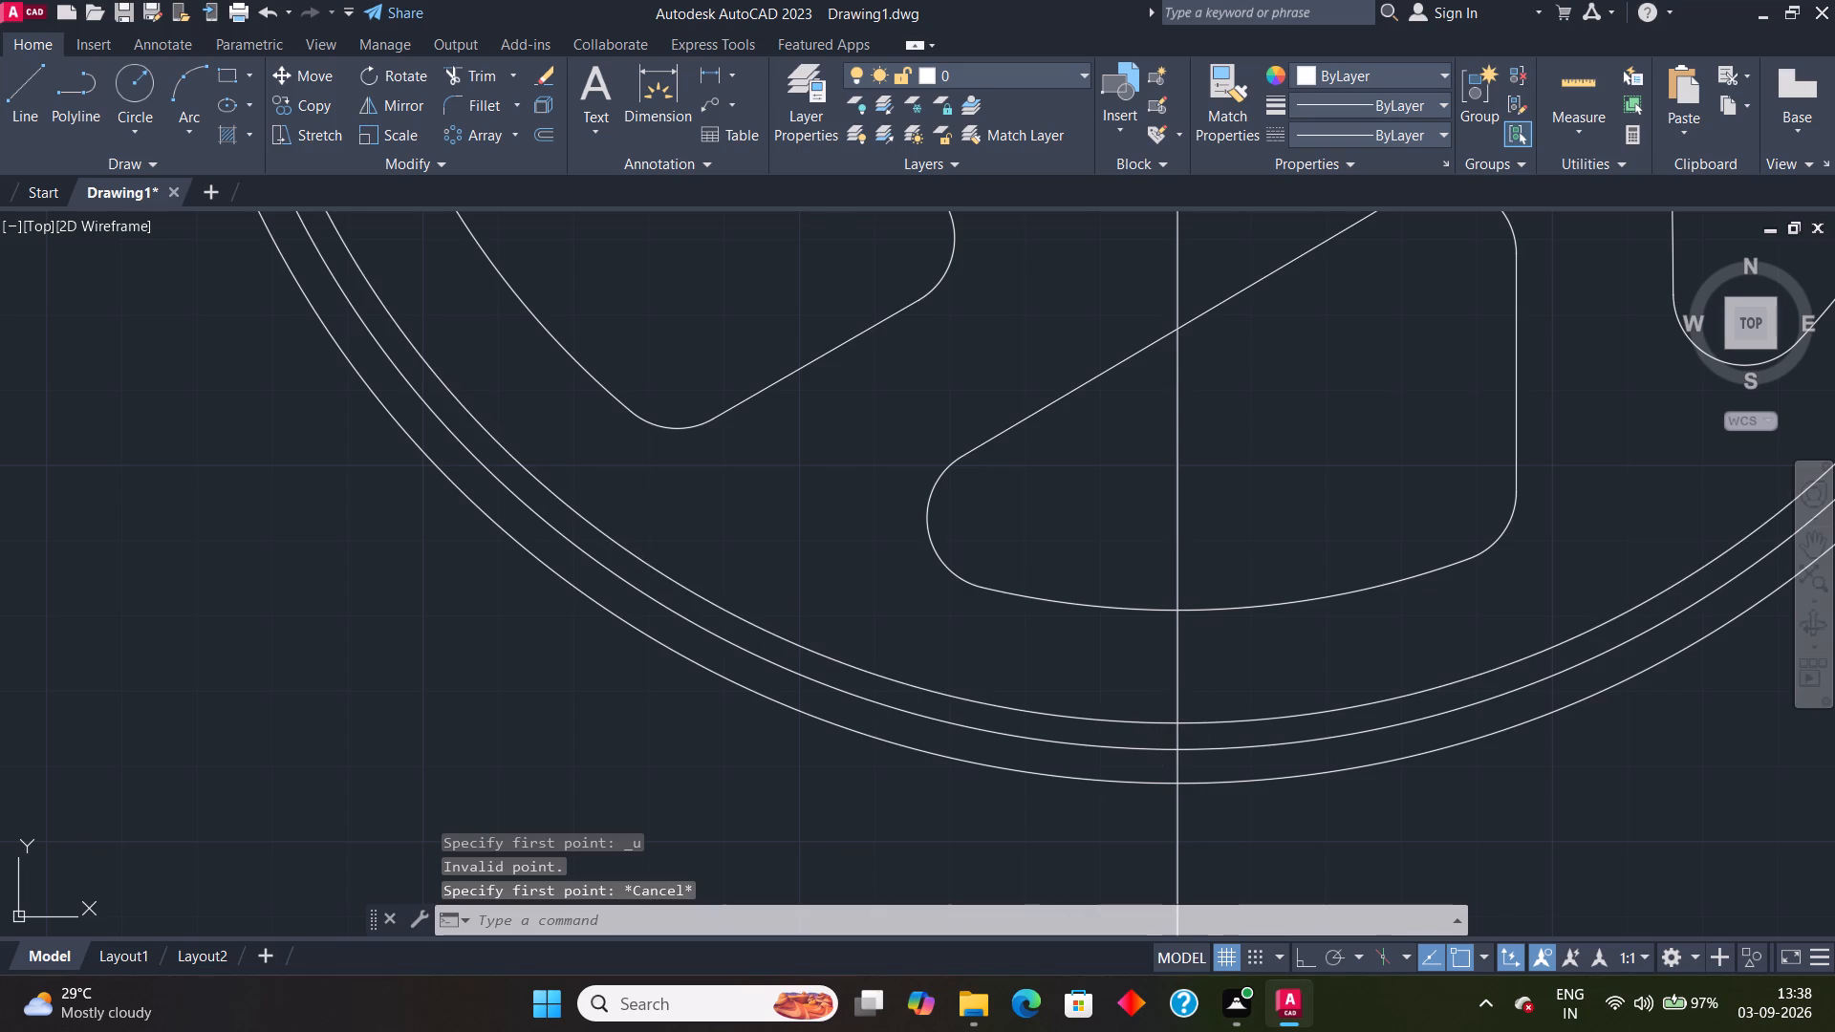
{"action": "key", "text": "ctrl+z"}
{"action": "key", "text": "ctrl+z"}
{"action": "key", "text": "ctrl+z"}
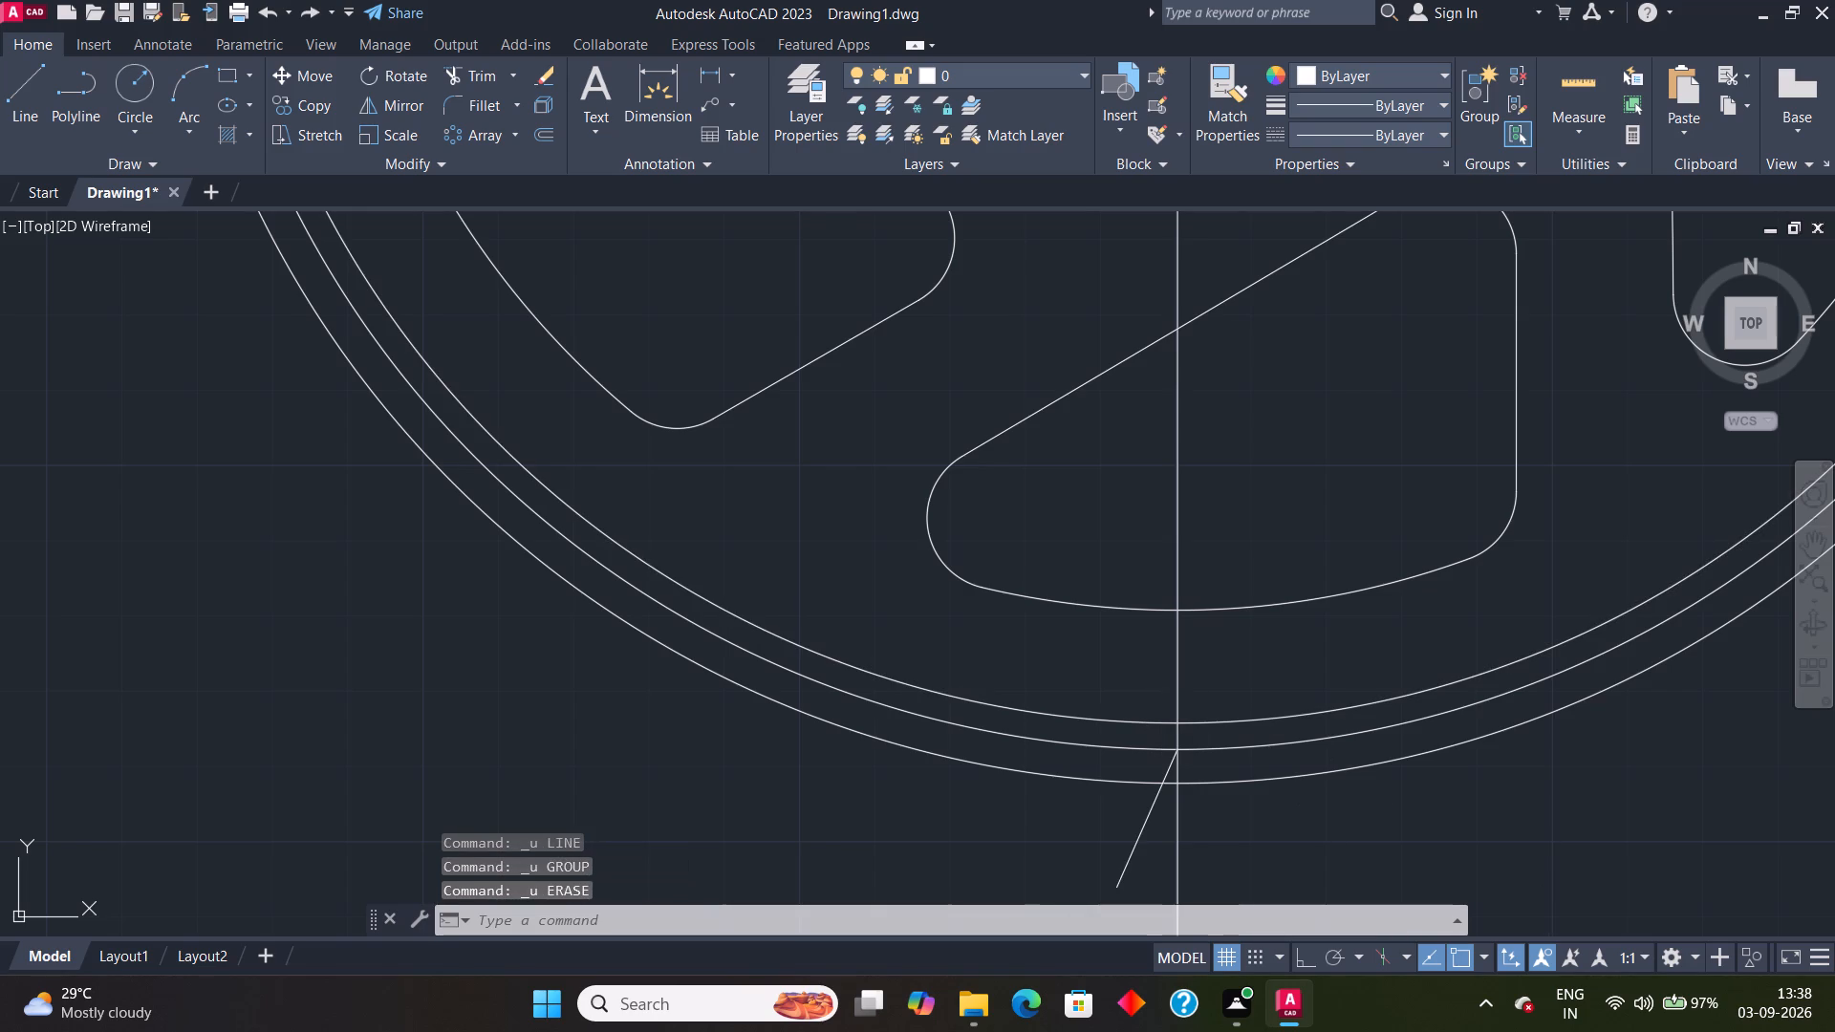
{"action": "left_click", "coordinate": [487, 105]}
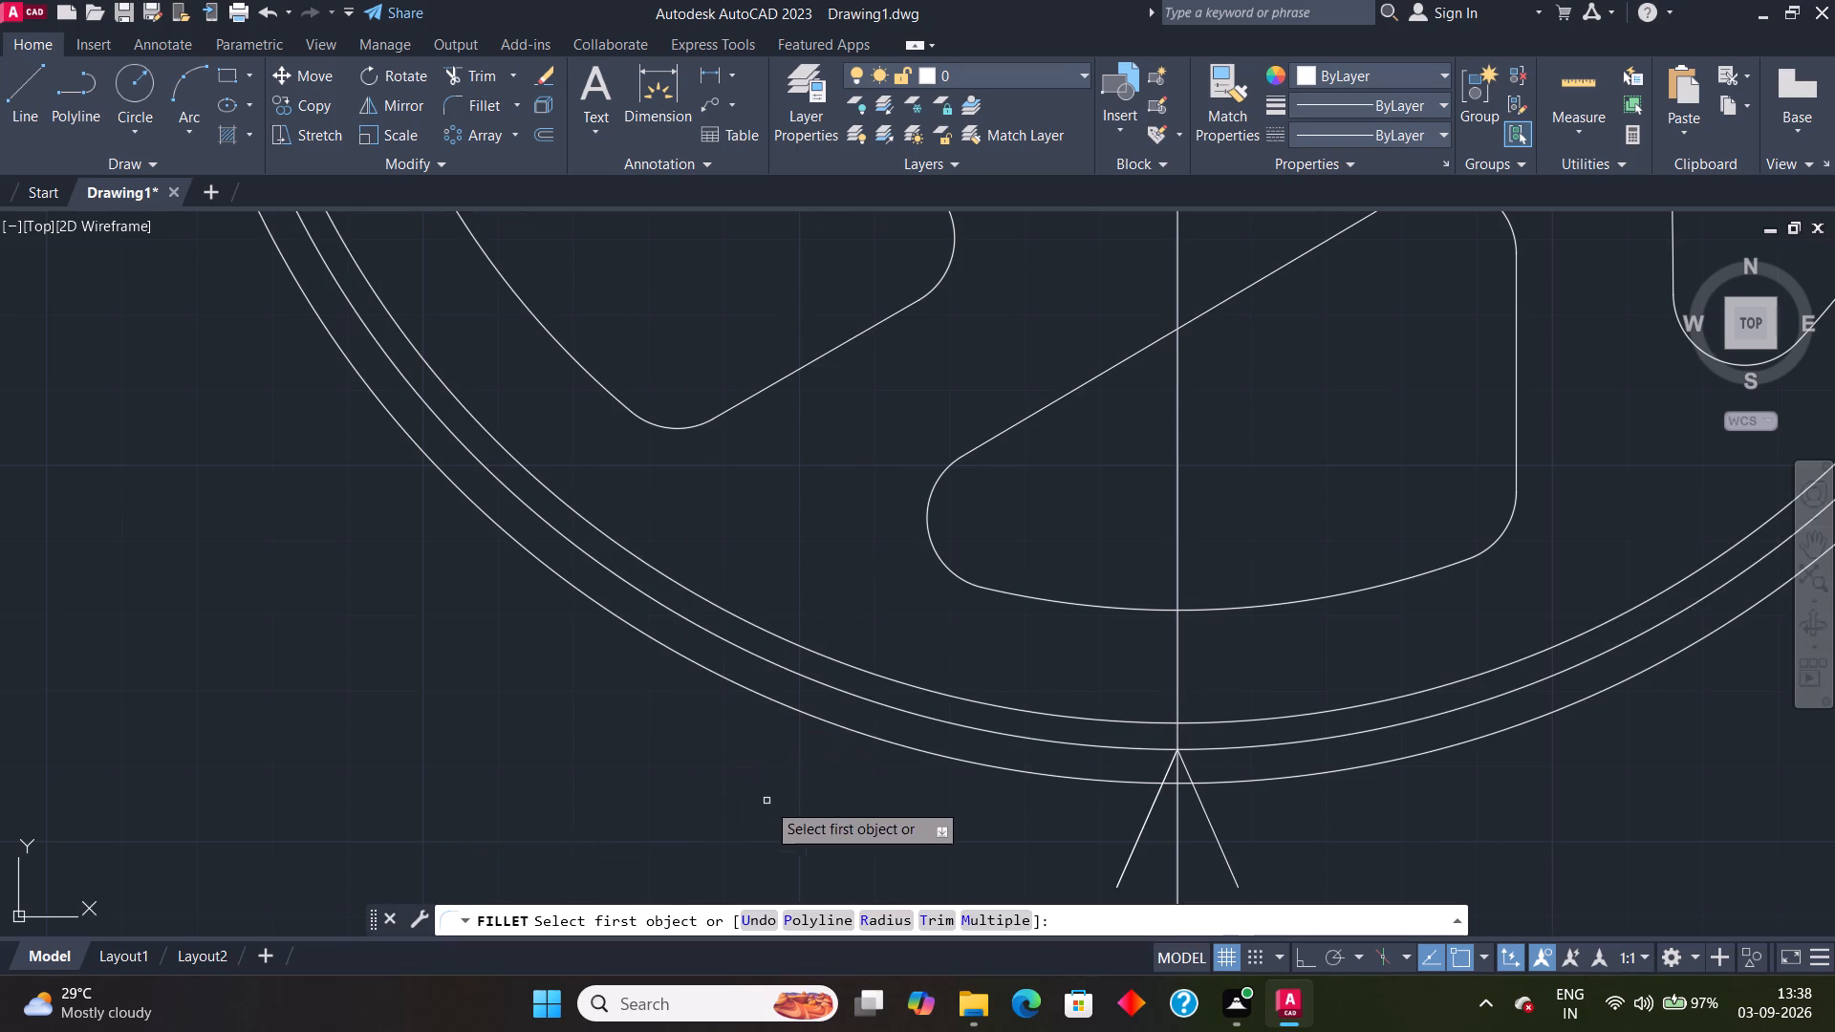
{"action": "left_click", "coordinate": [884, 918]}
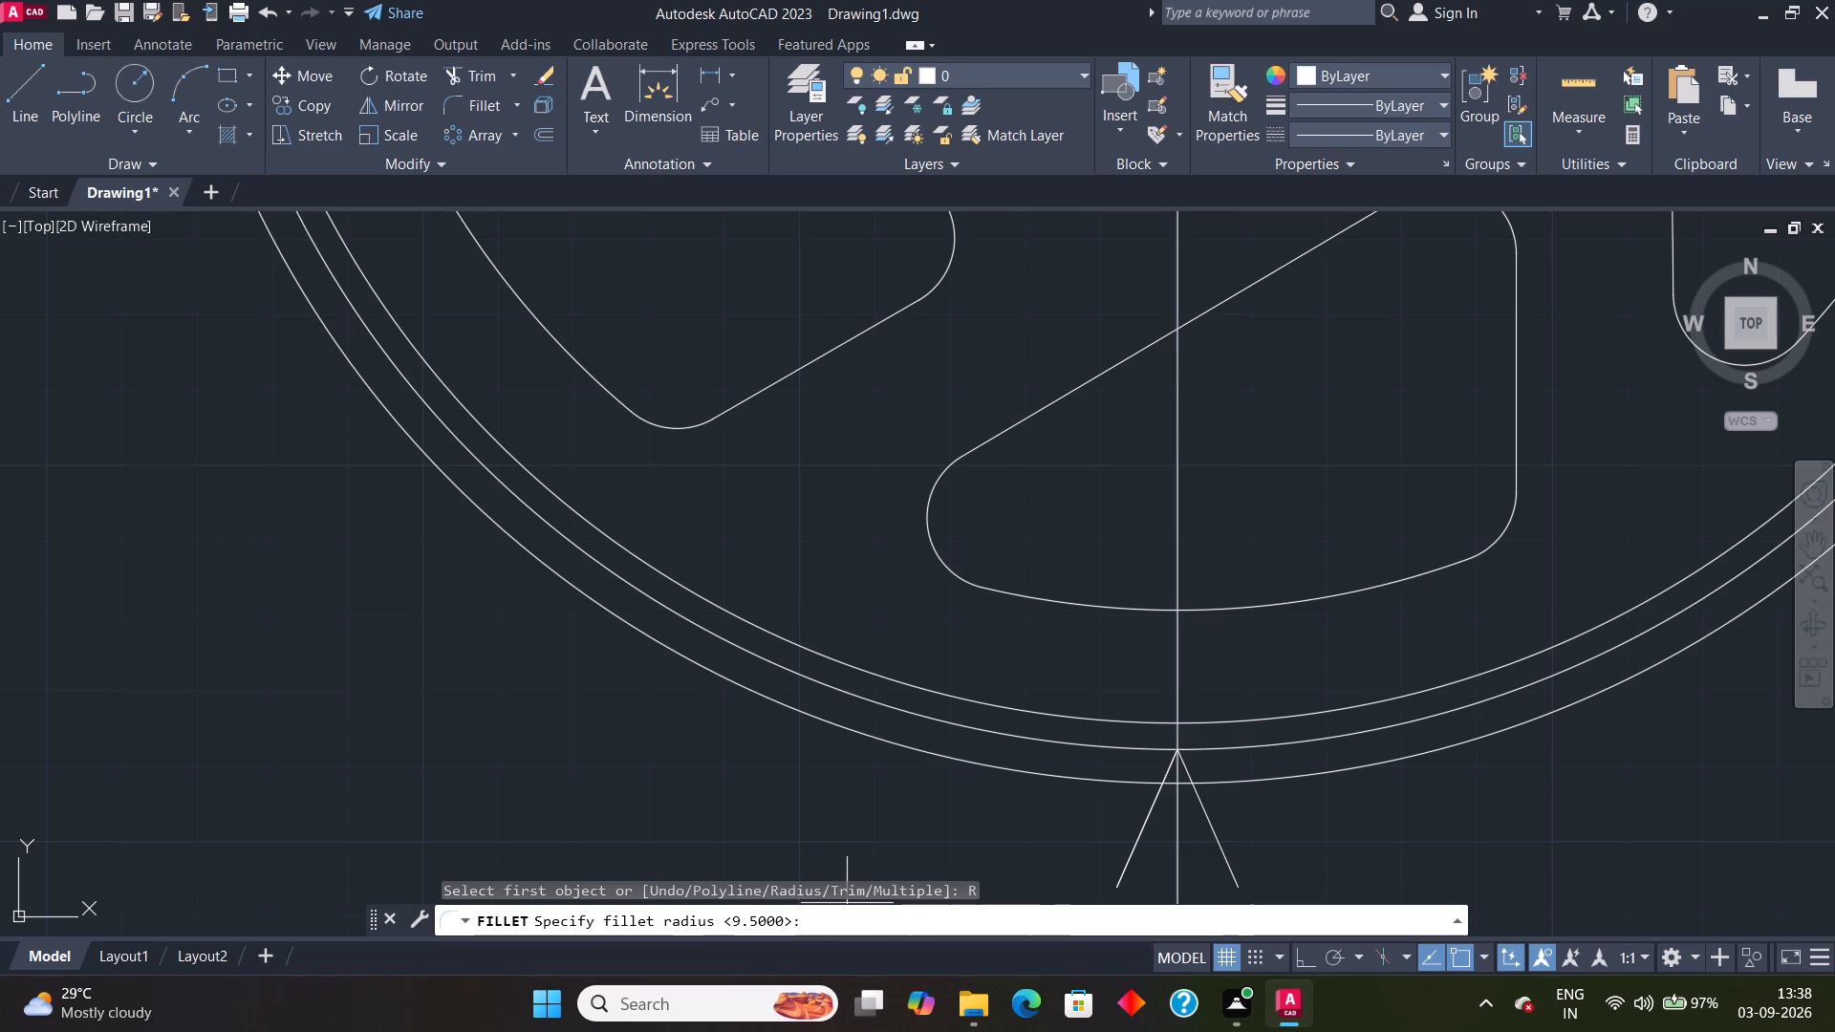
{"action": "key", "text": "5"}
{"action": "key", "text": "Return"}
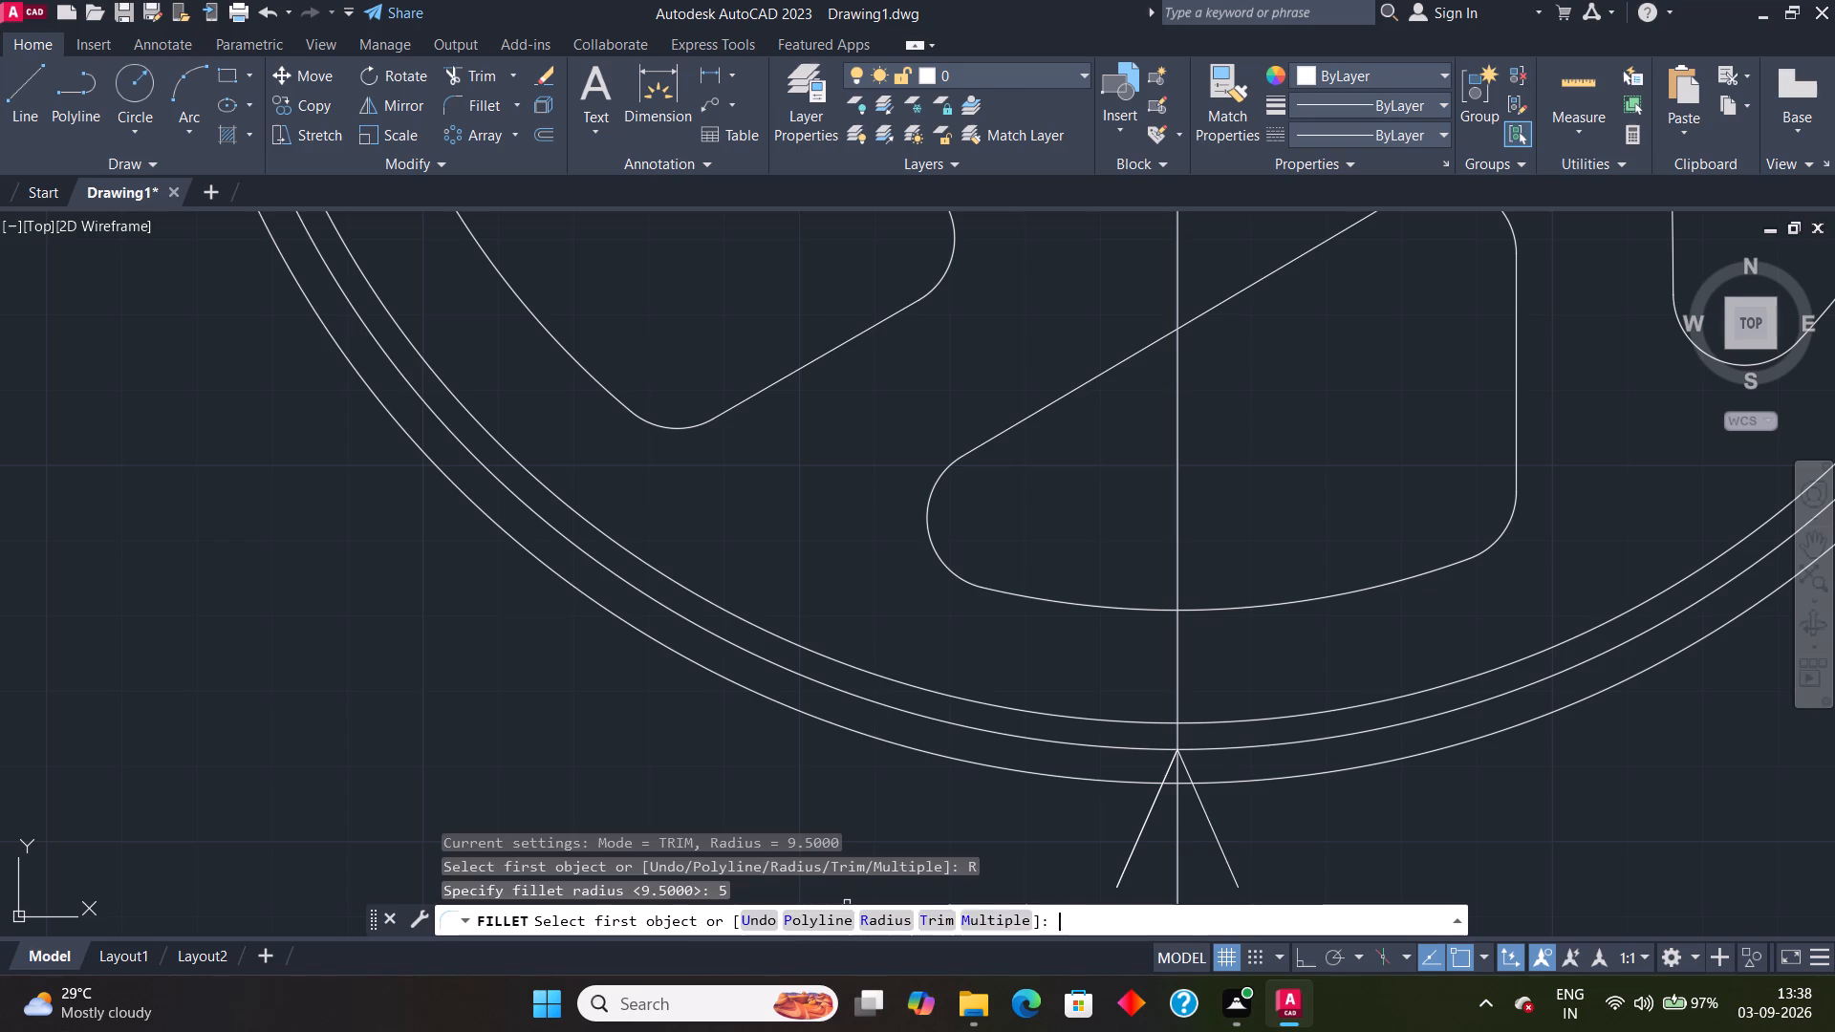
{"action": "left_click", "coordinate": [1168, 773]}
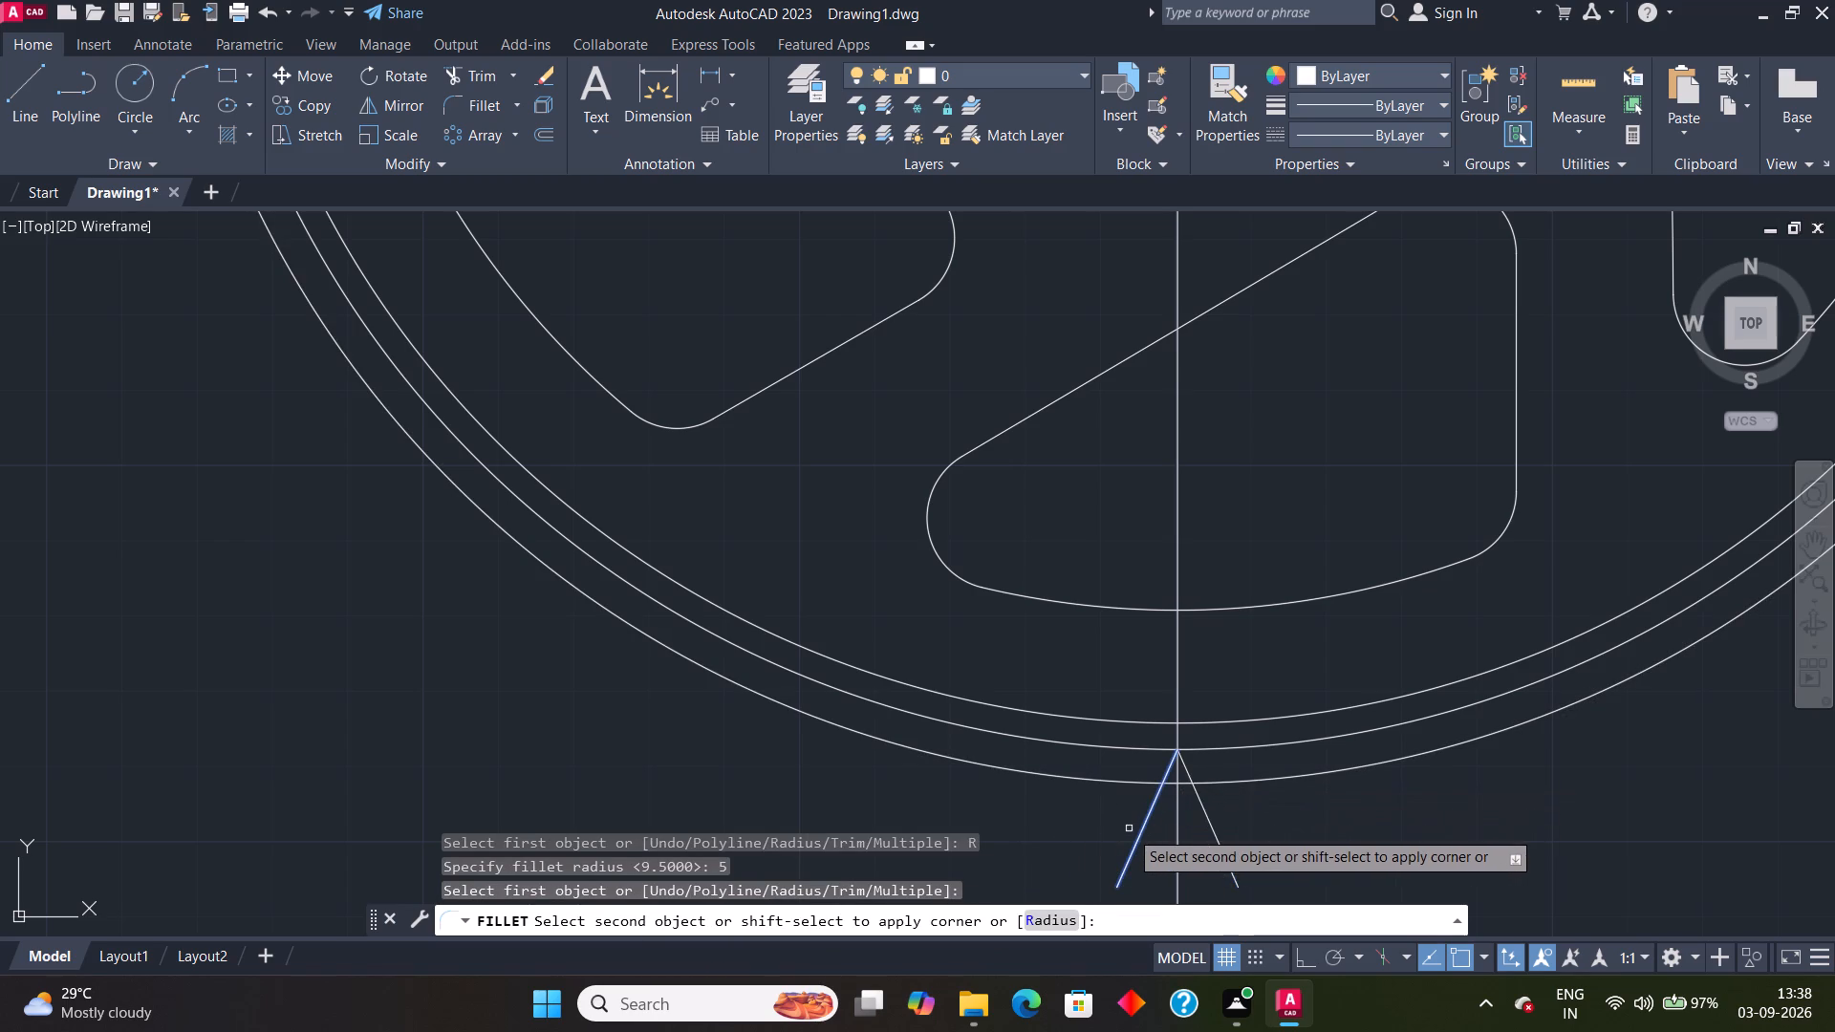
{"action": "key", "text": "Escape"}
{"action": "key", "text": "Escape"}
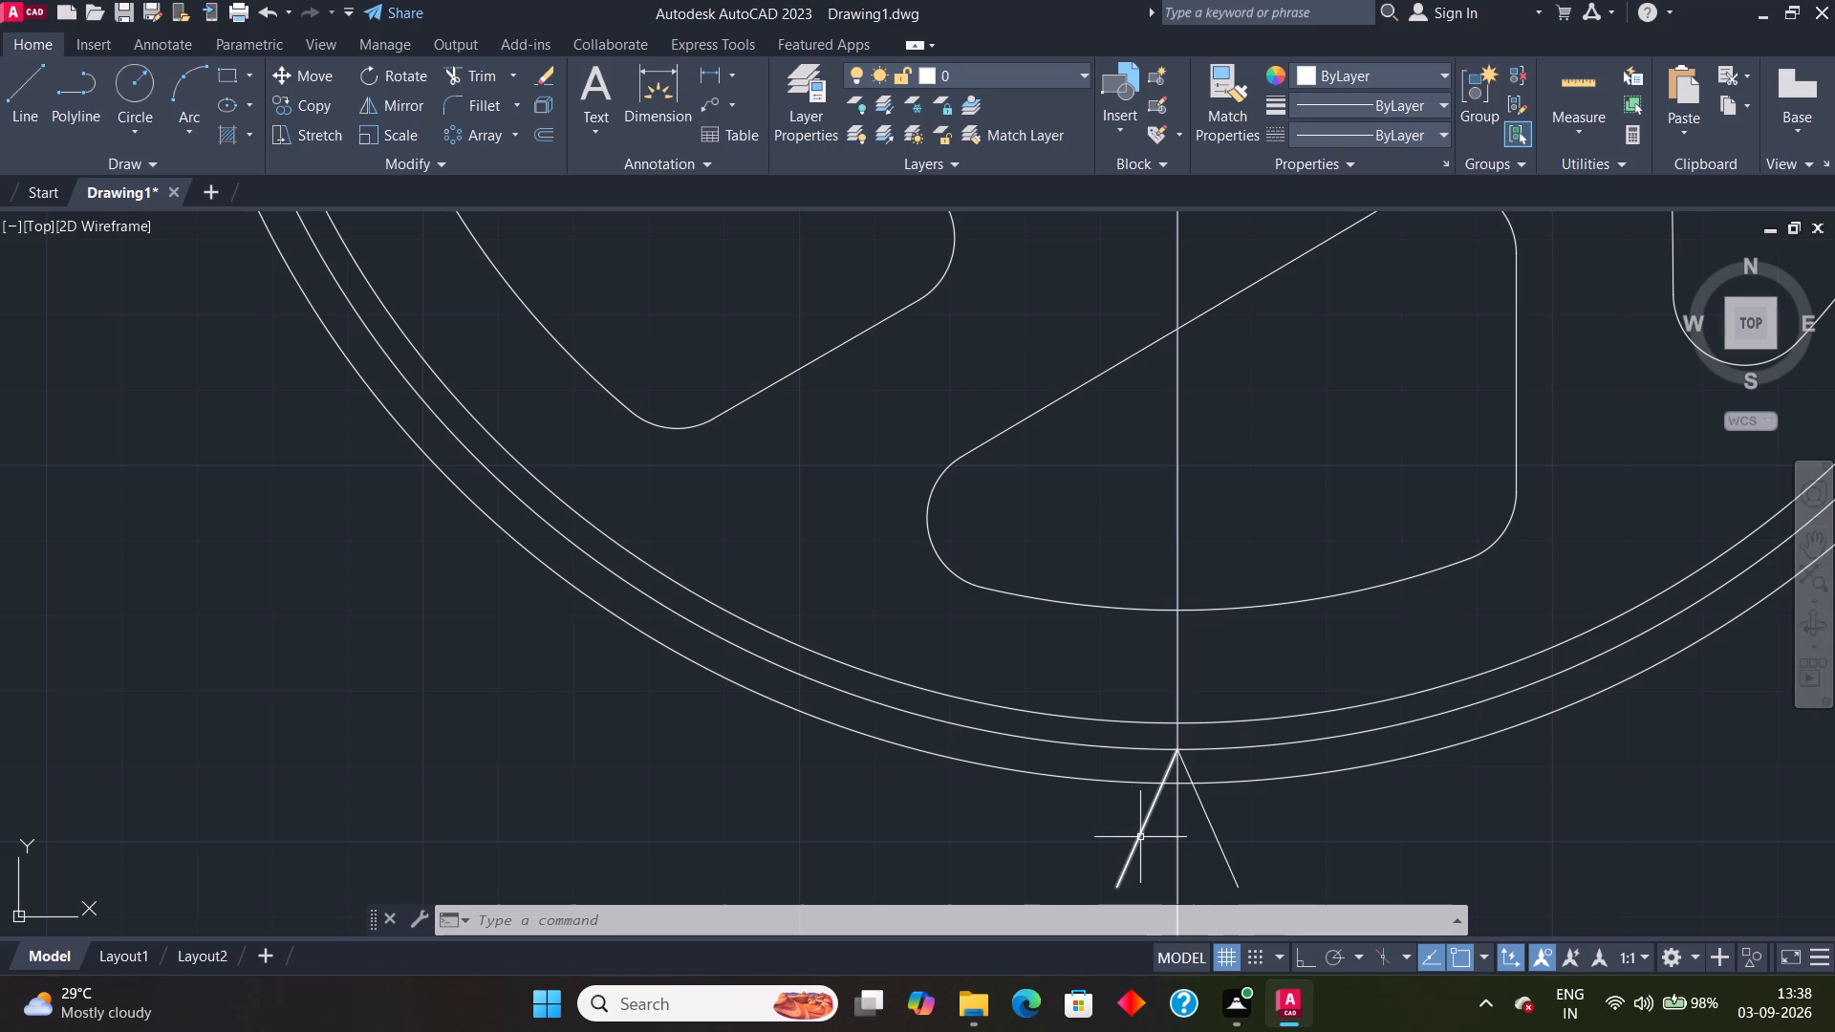
Erase both sides of the V below the rim, including the duplicate line on its left side.
{"action": "left_click", "coordinate": [1140, 836]}
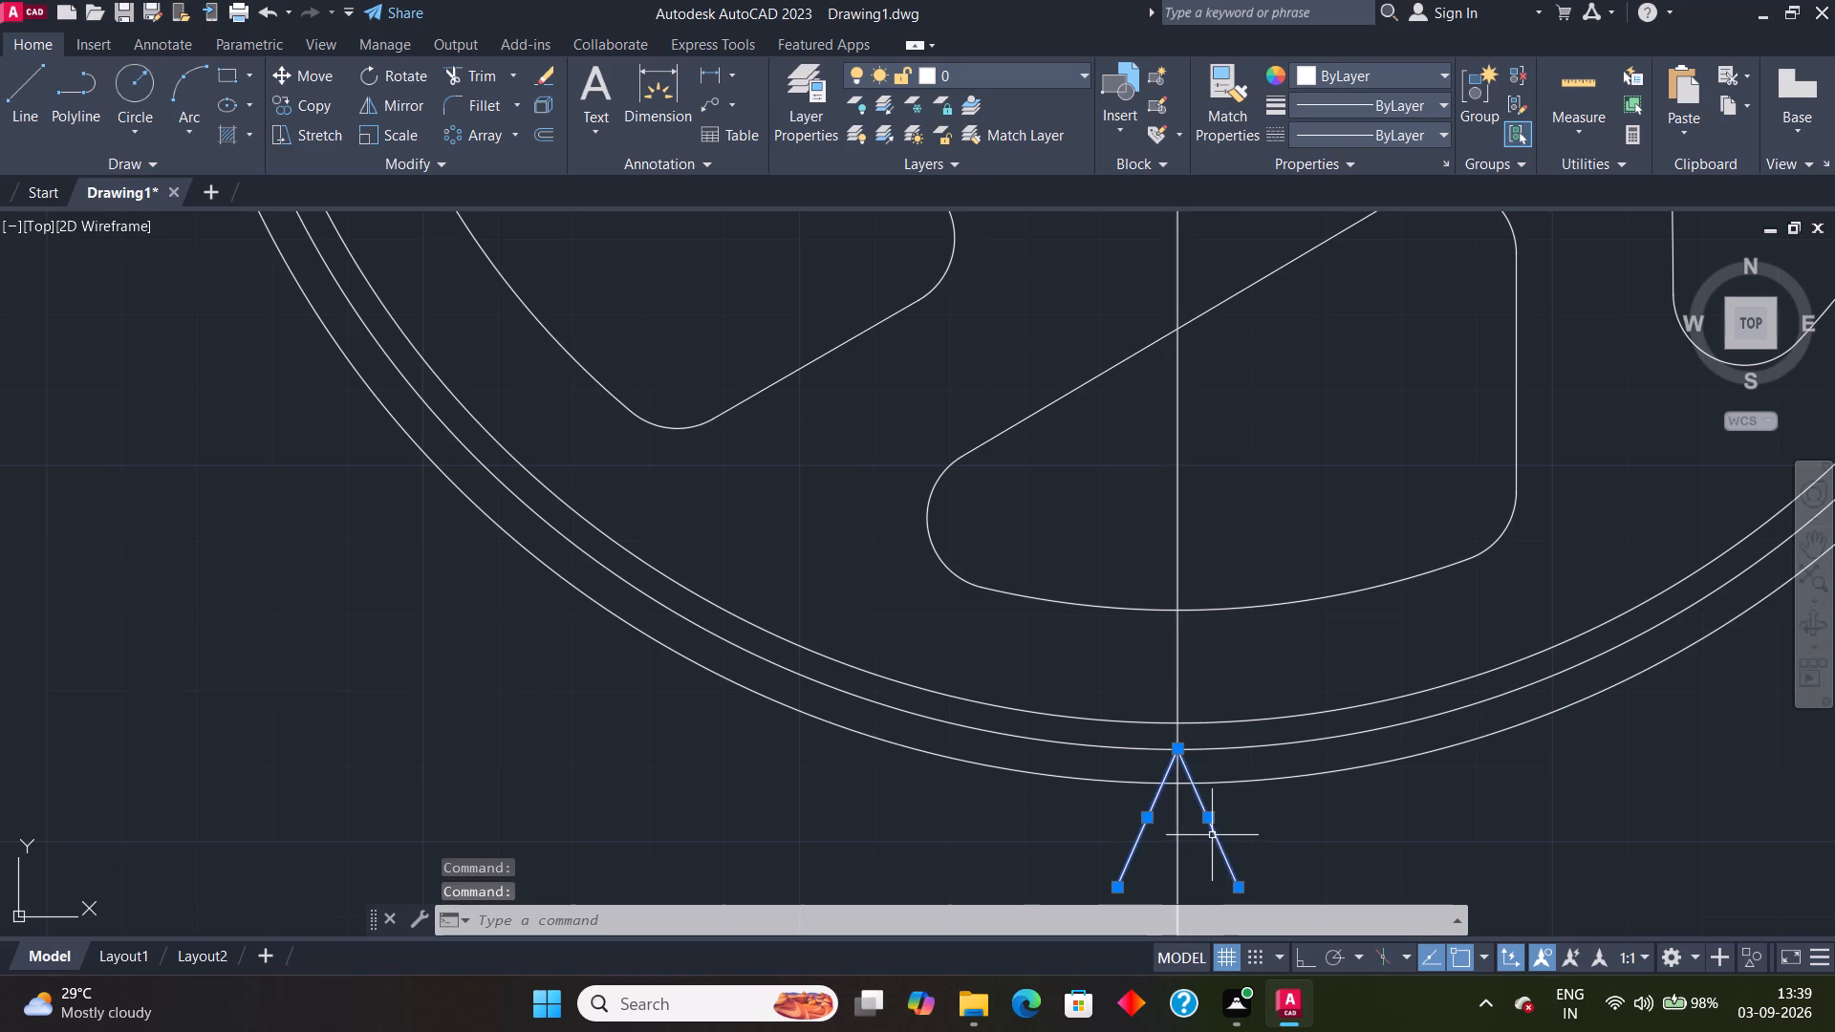
{"action": "left_click", "coordinate": [1212, 835]}
{"action": "key", "text": "e"}
{"action": "key", "text": "Return"}
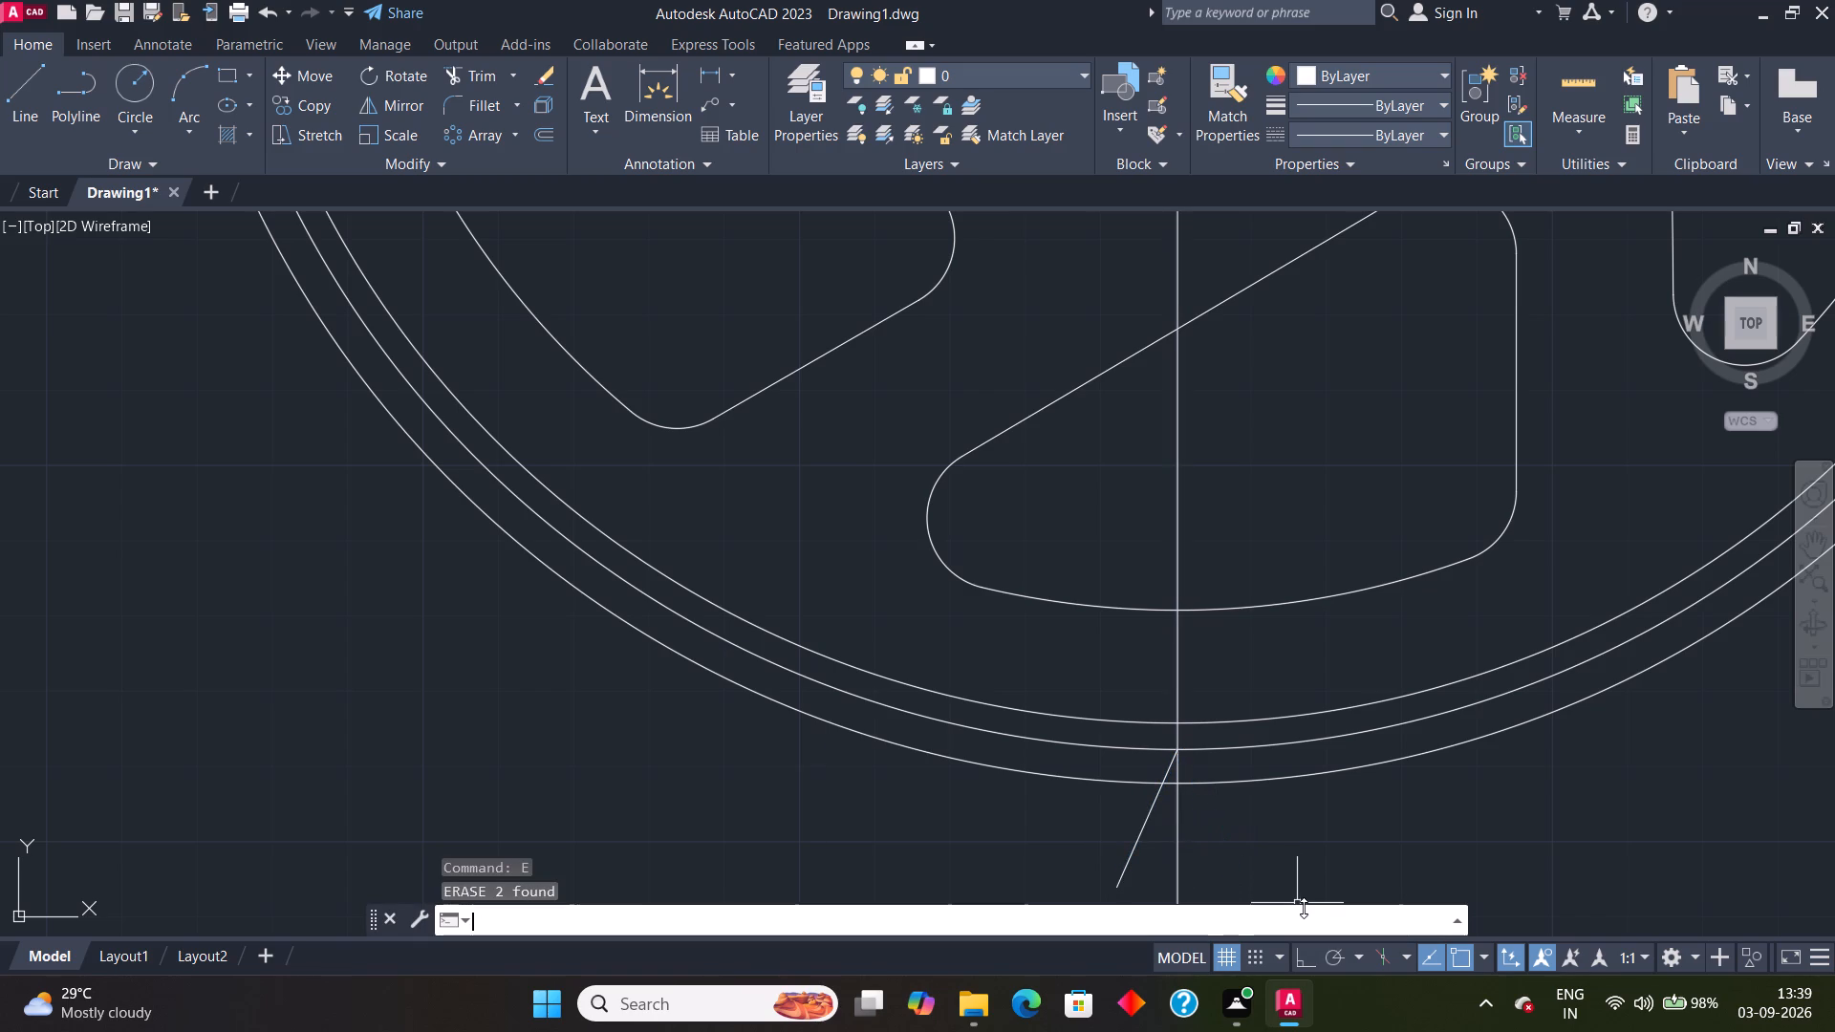
{"action": "left_click", "coordinate": [1133, 847]}
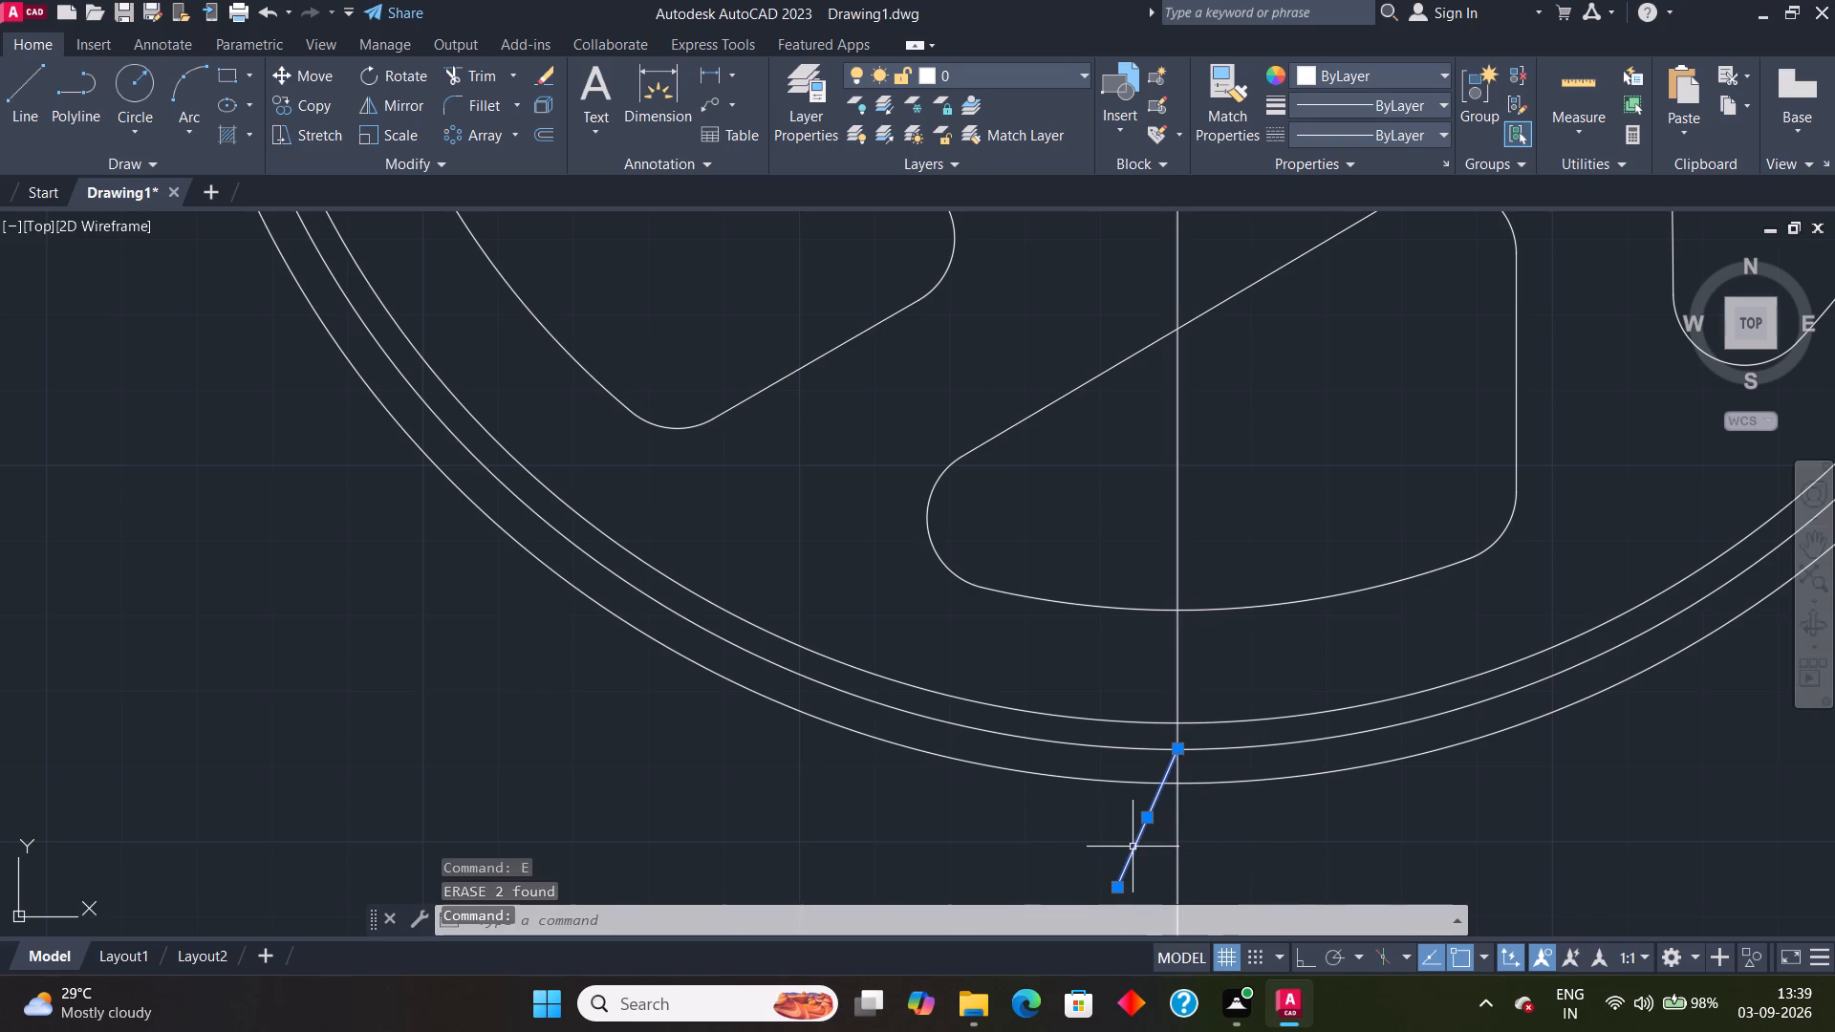
{"action": "key", "text": "e"}
{"action": "key", "text": "Return"}
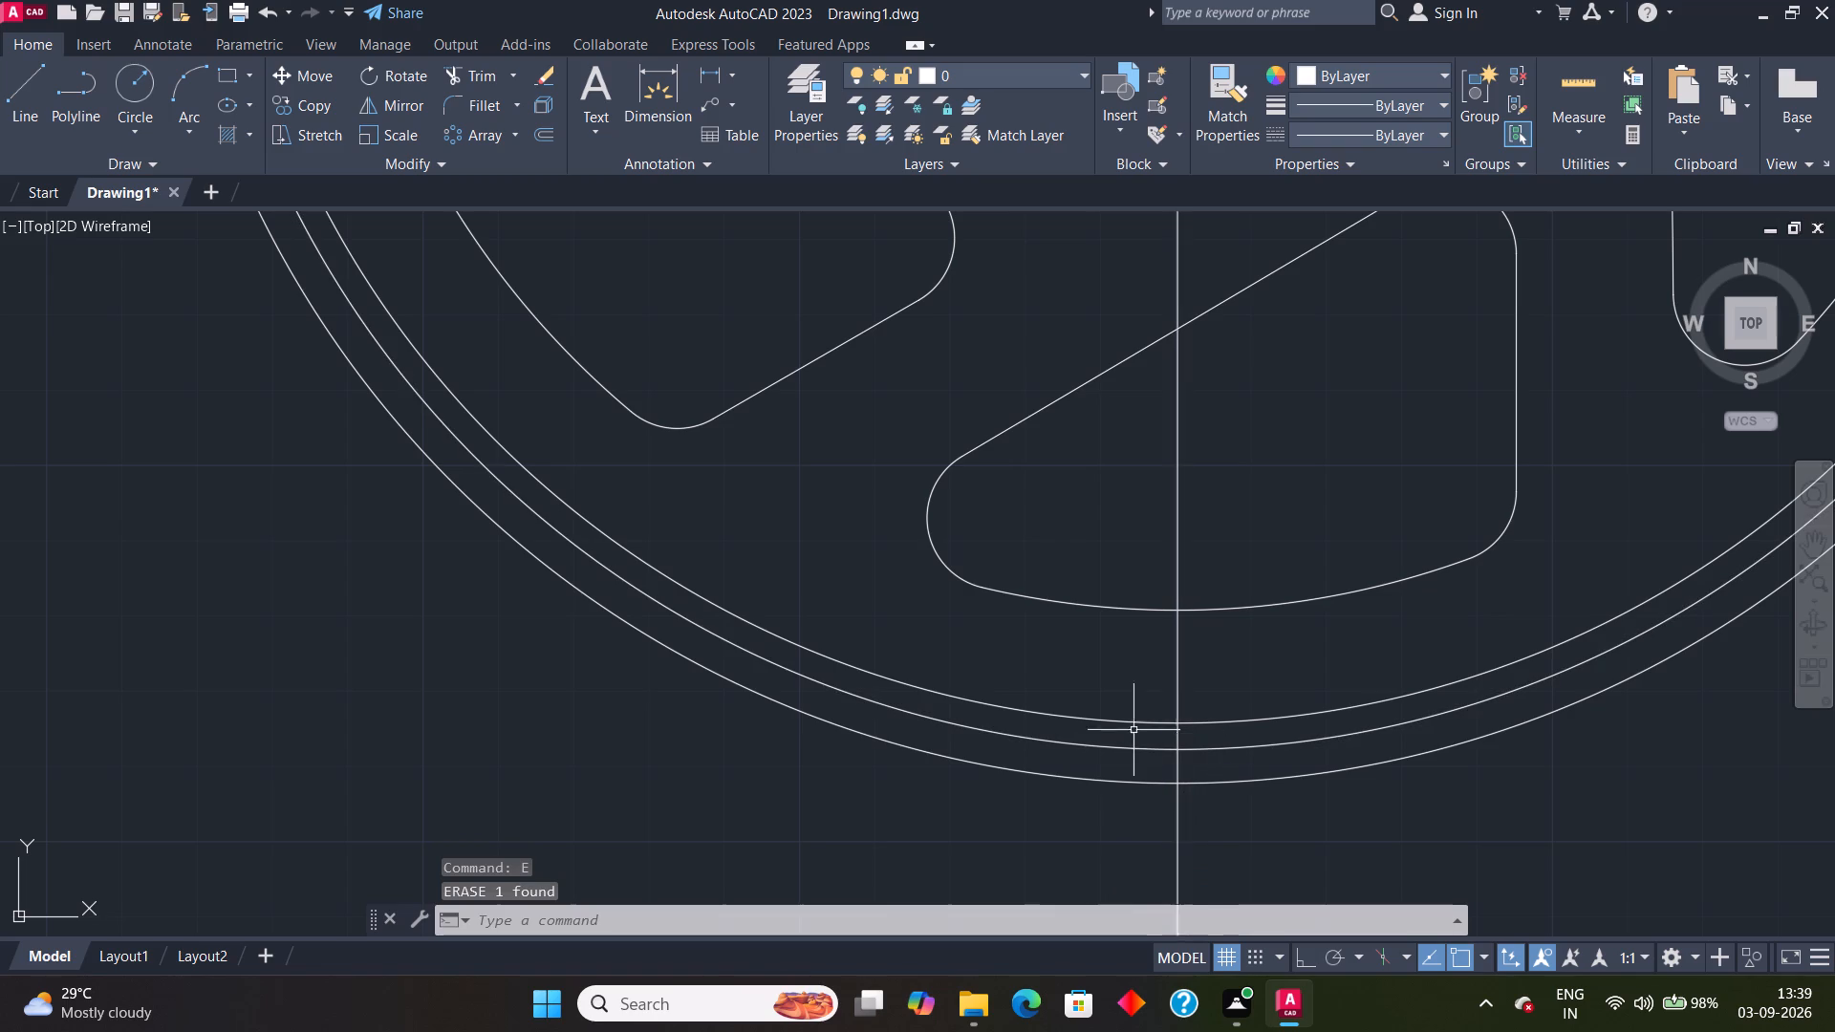
Draw a nearly vertical line about 25 long across the three rim circles, just left of the vertical centre line.
{"action": "left_click", "coordinate": [11, 91]}
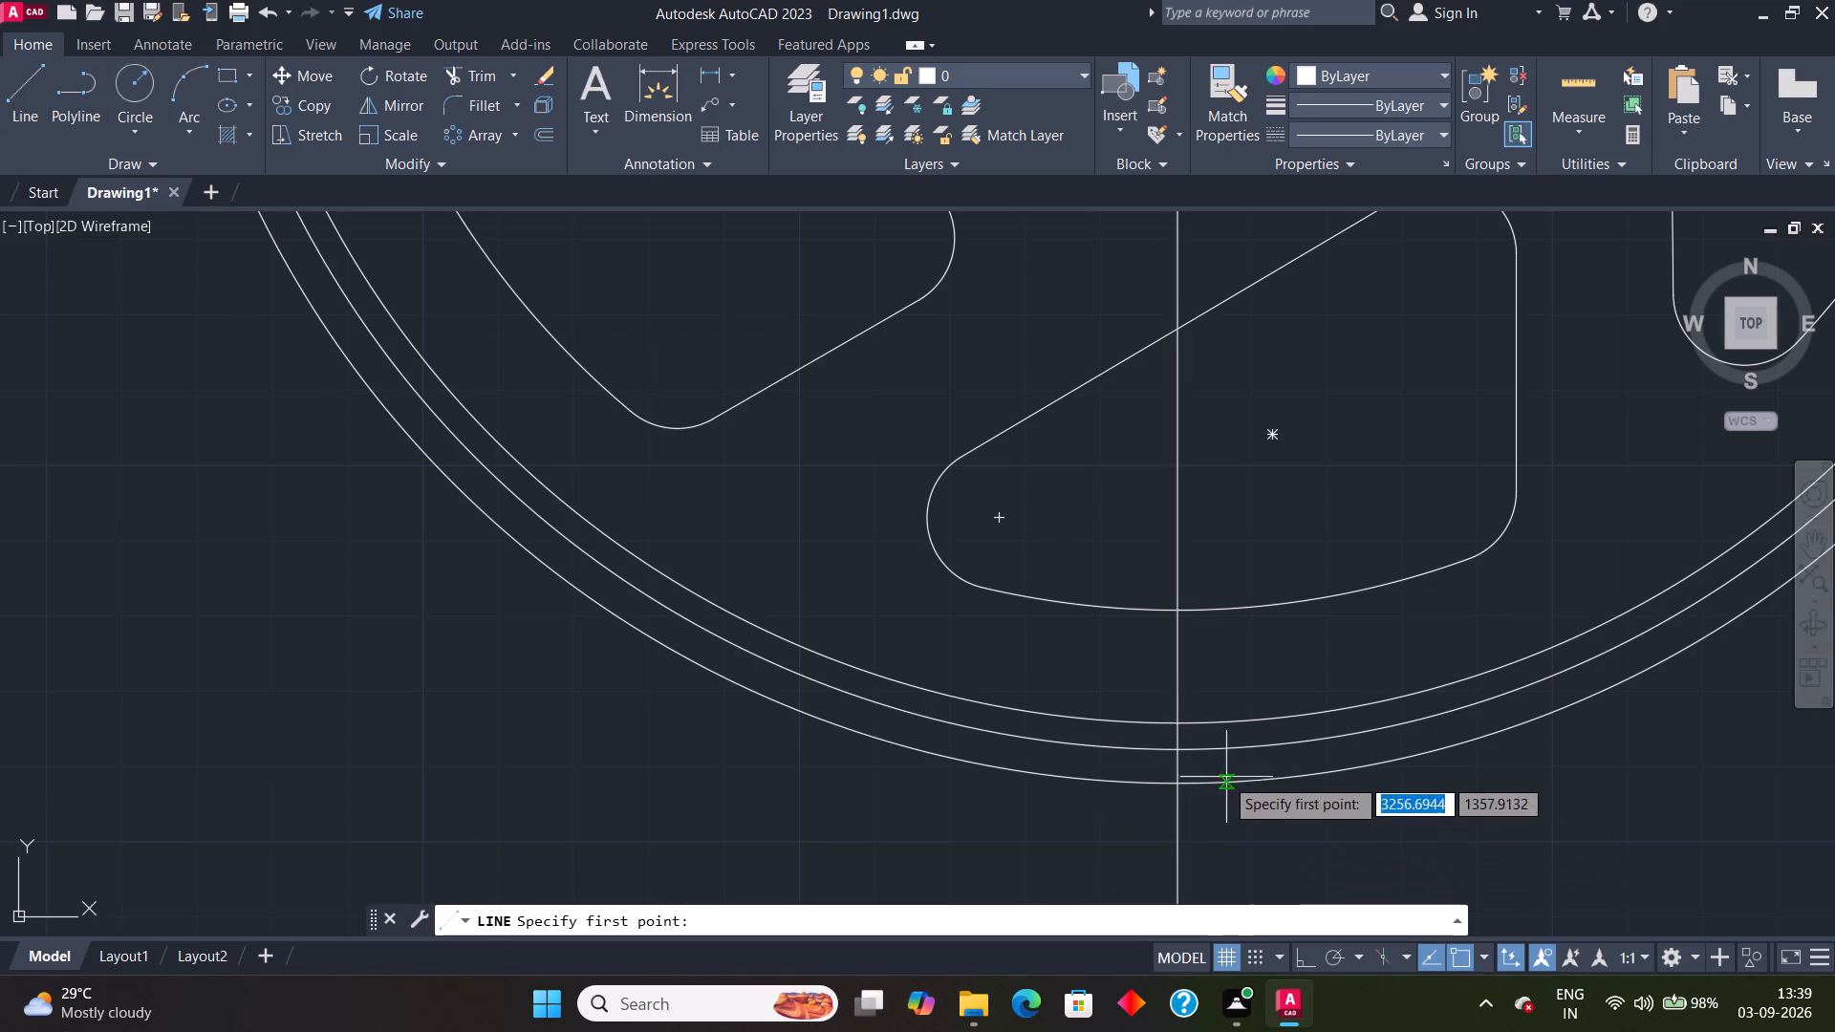
{"action": "left_click", "coordinate": [1117, 664]}
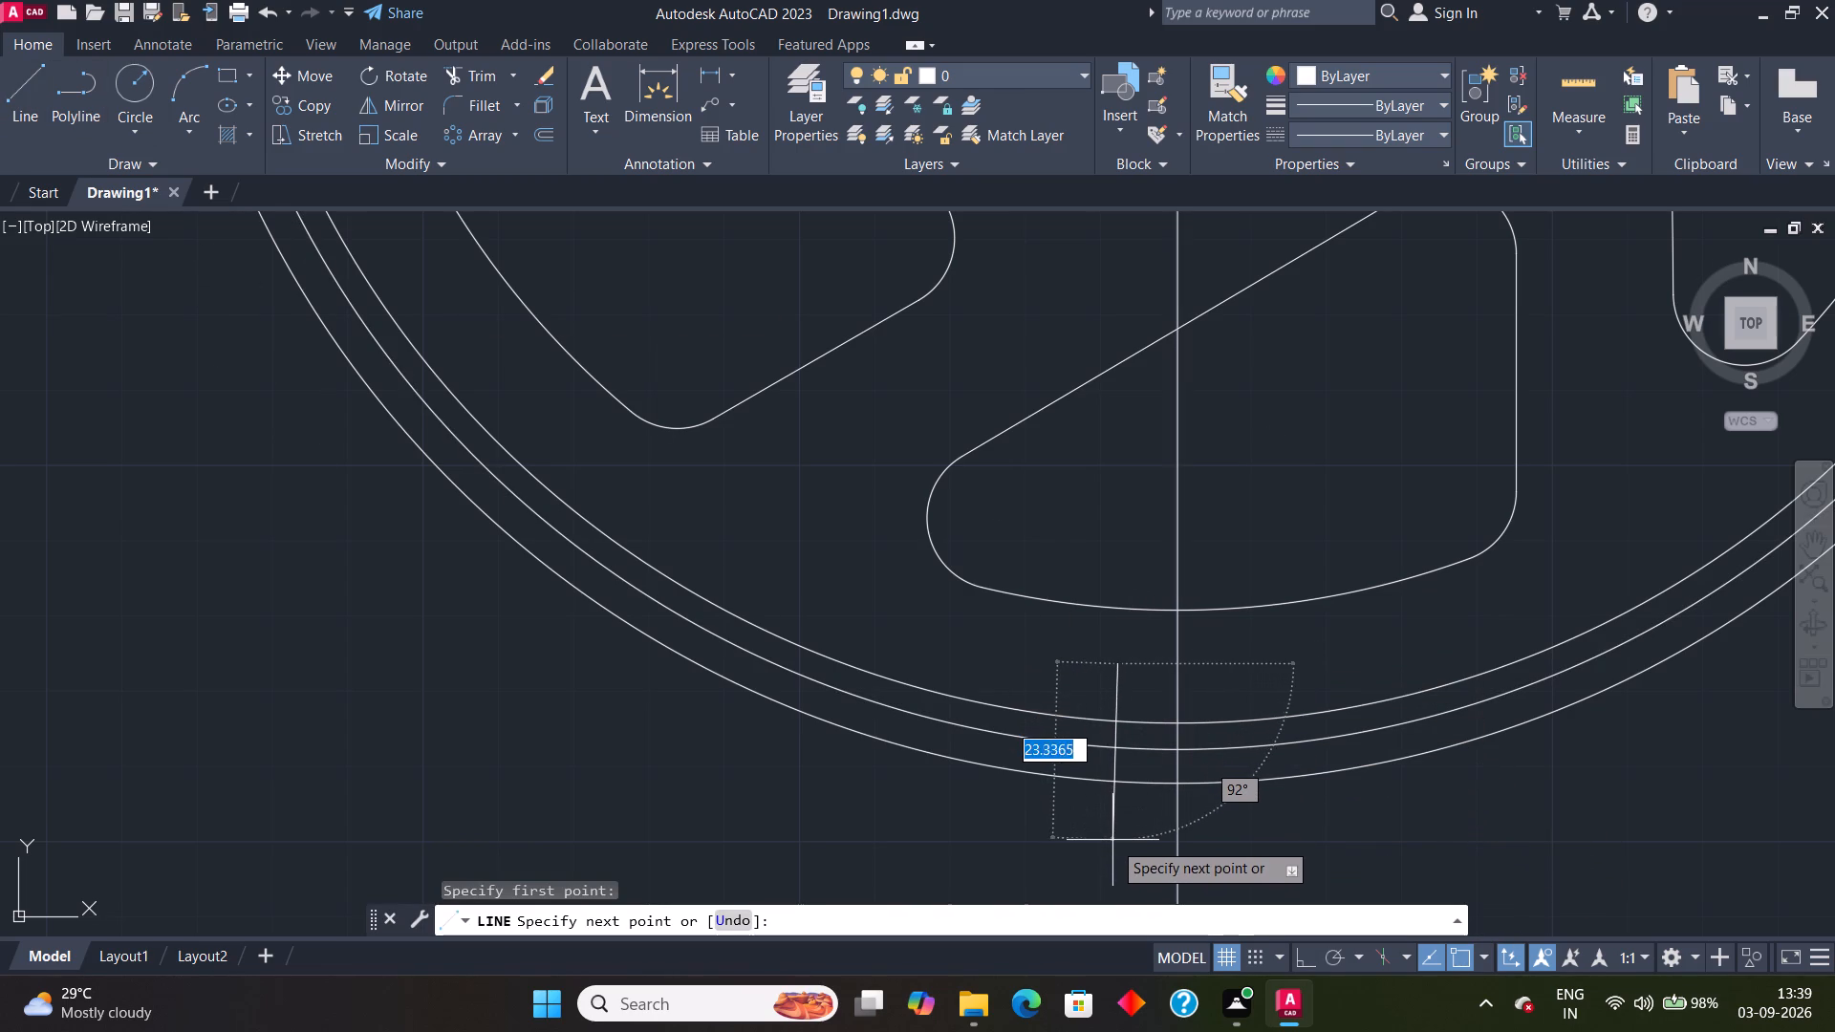
{"action": "left_click", "coordinate": [1111, 849]}
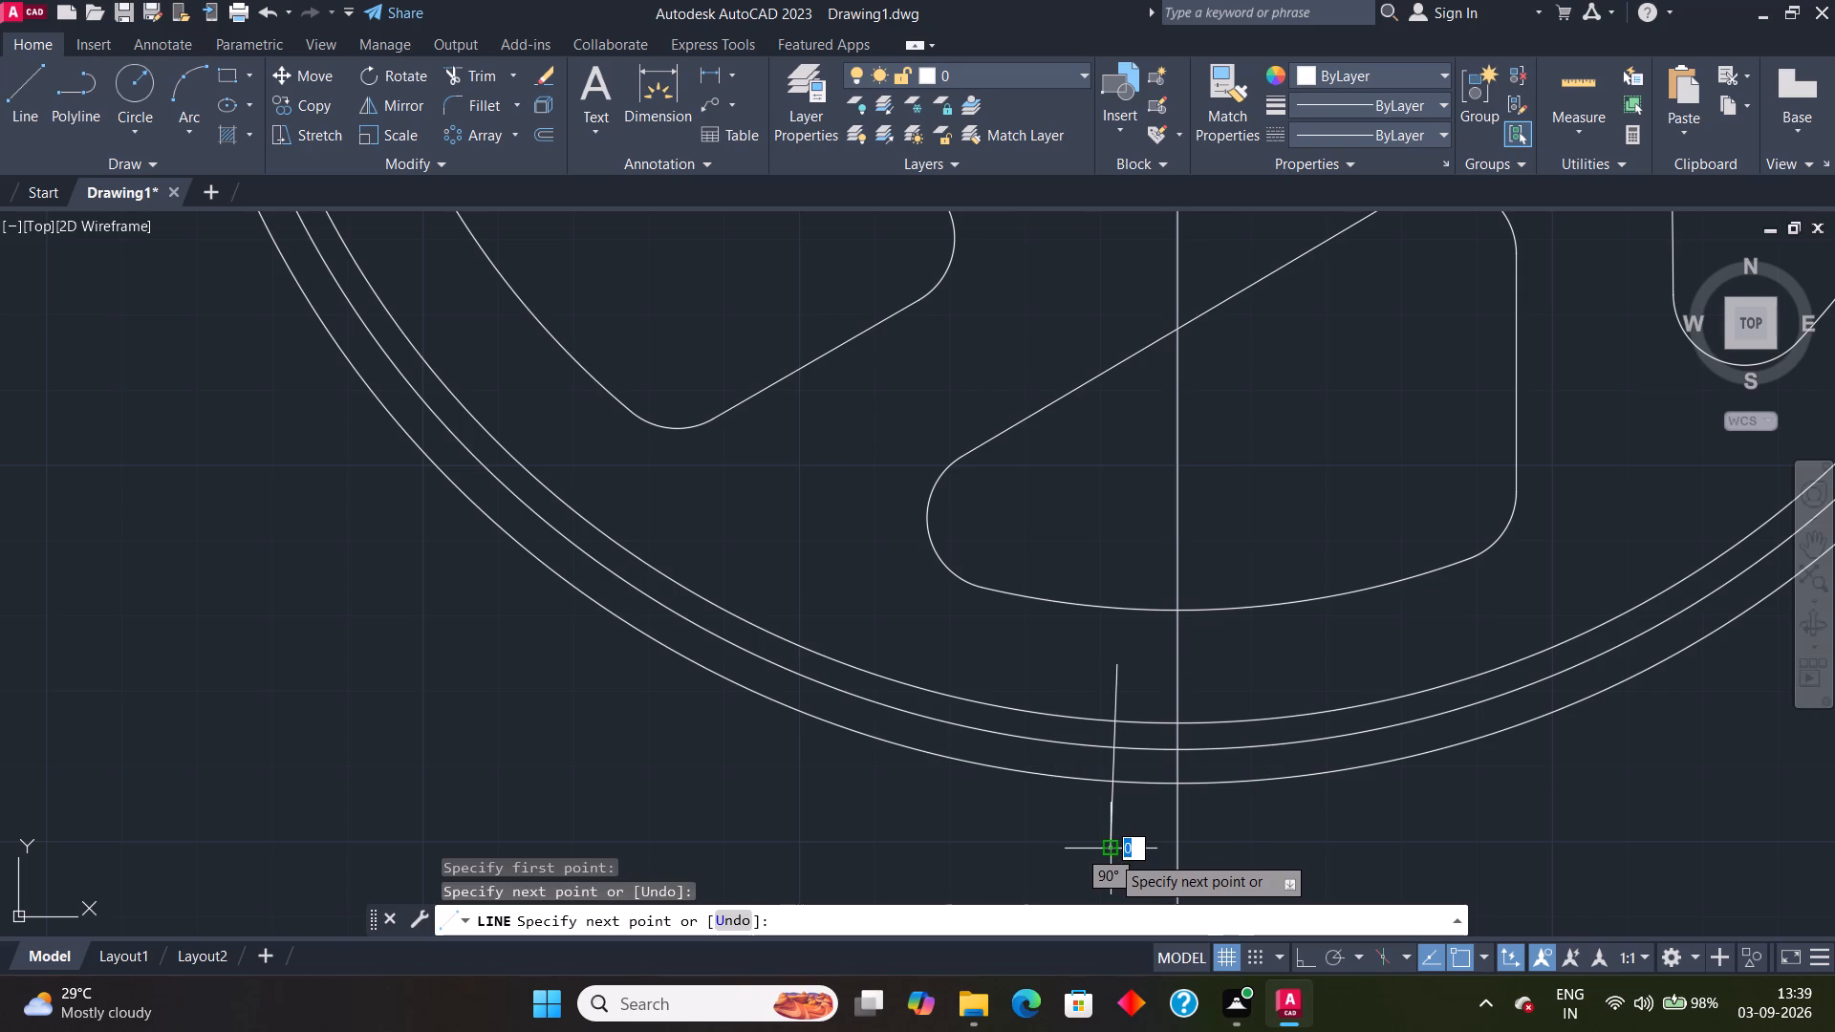
{"action": "key", "text": "Escape"}
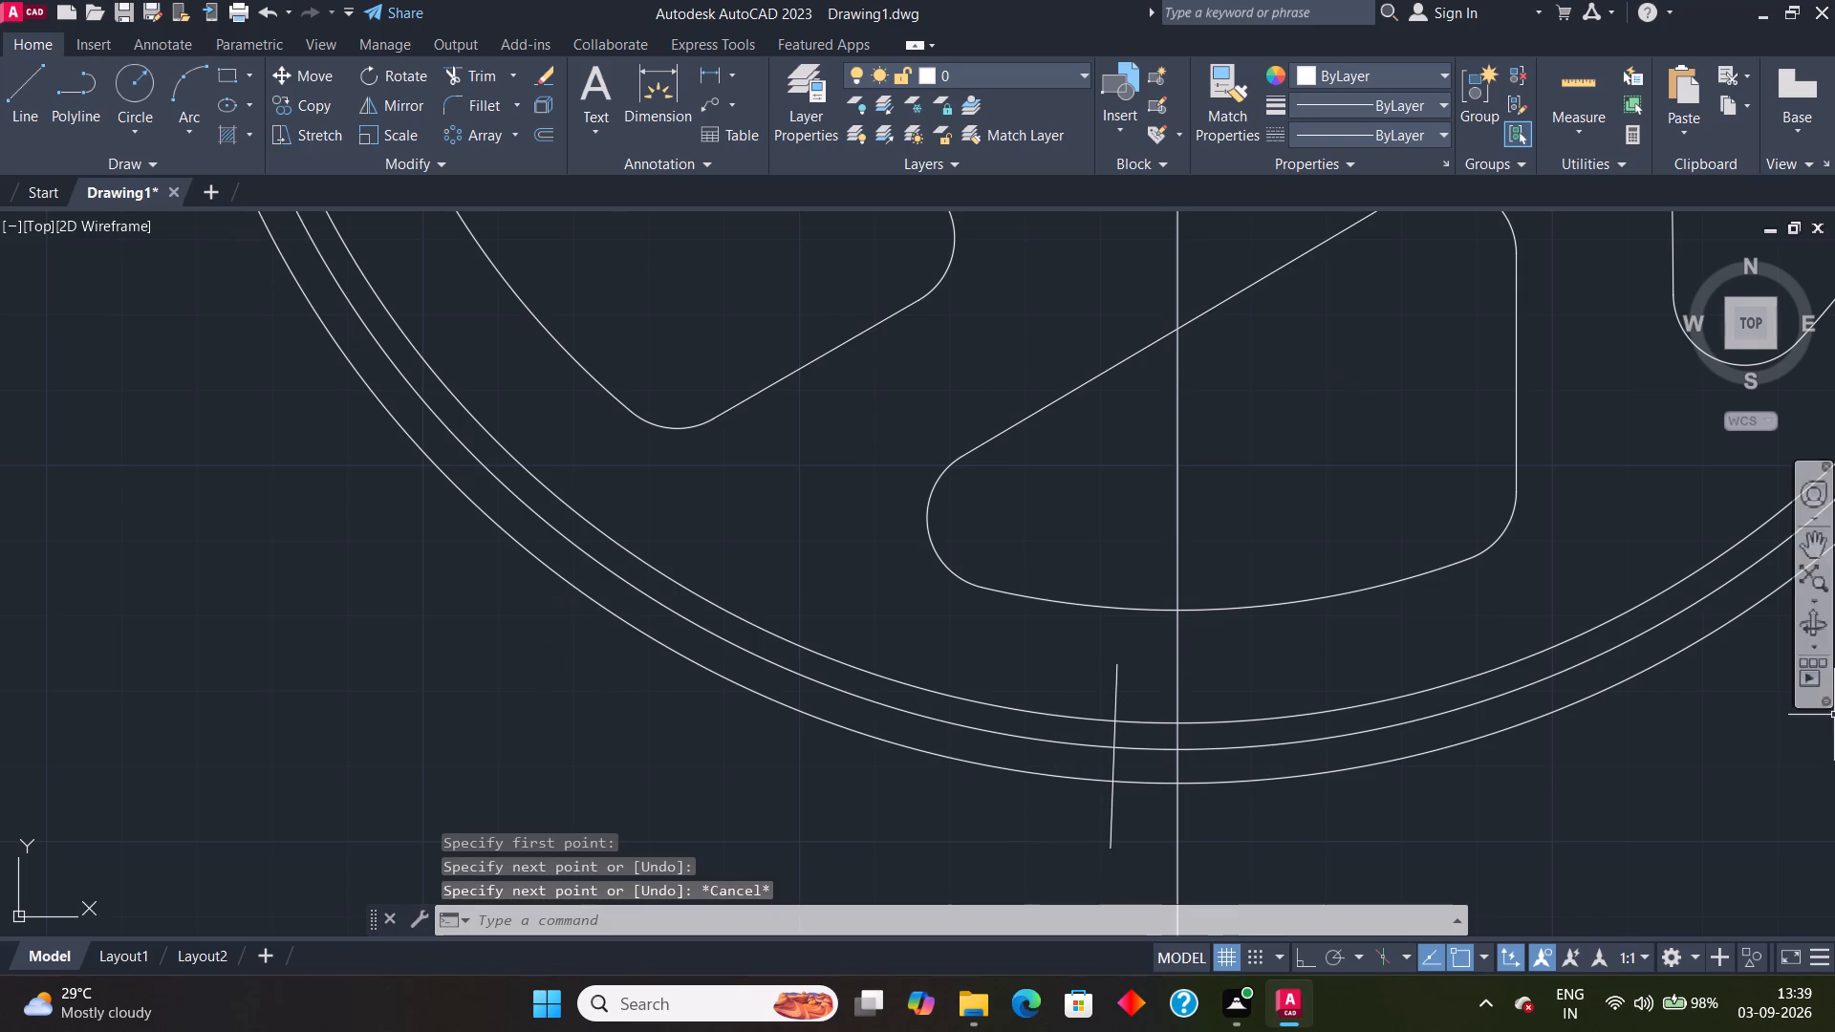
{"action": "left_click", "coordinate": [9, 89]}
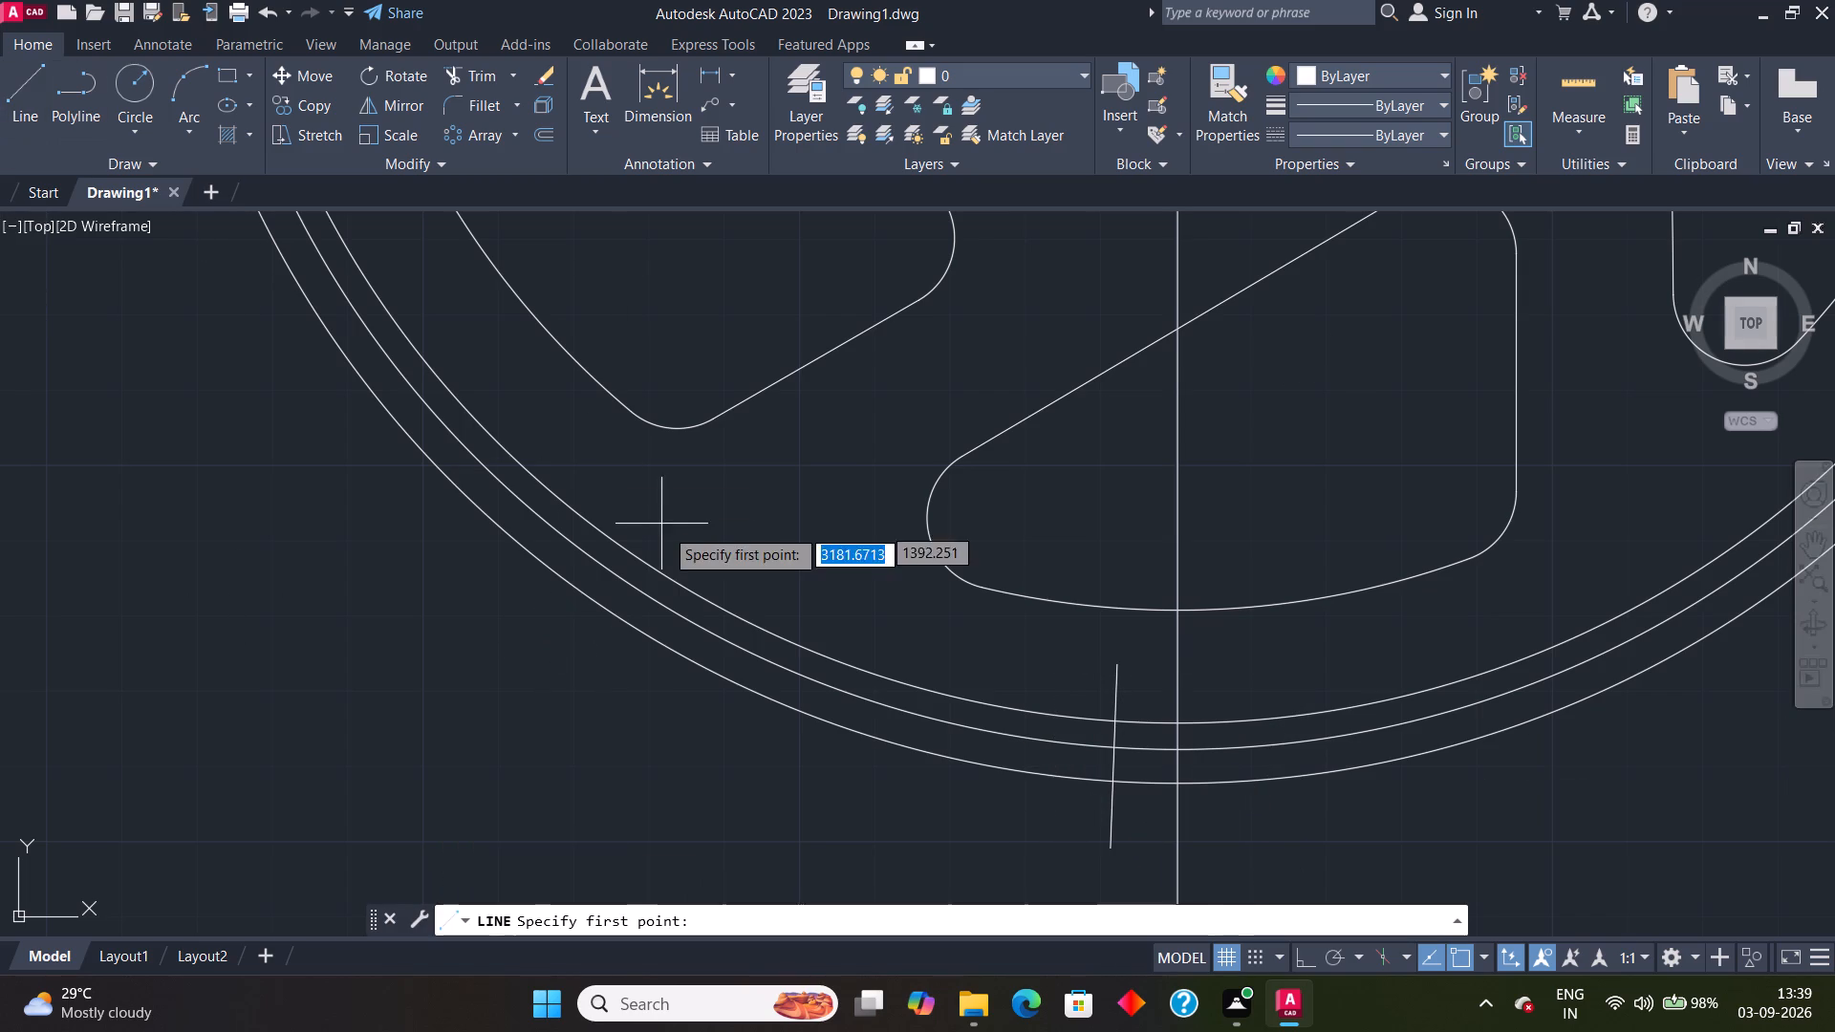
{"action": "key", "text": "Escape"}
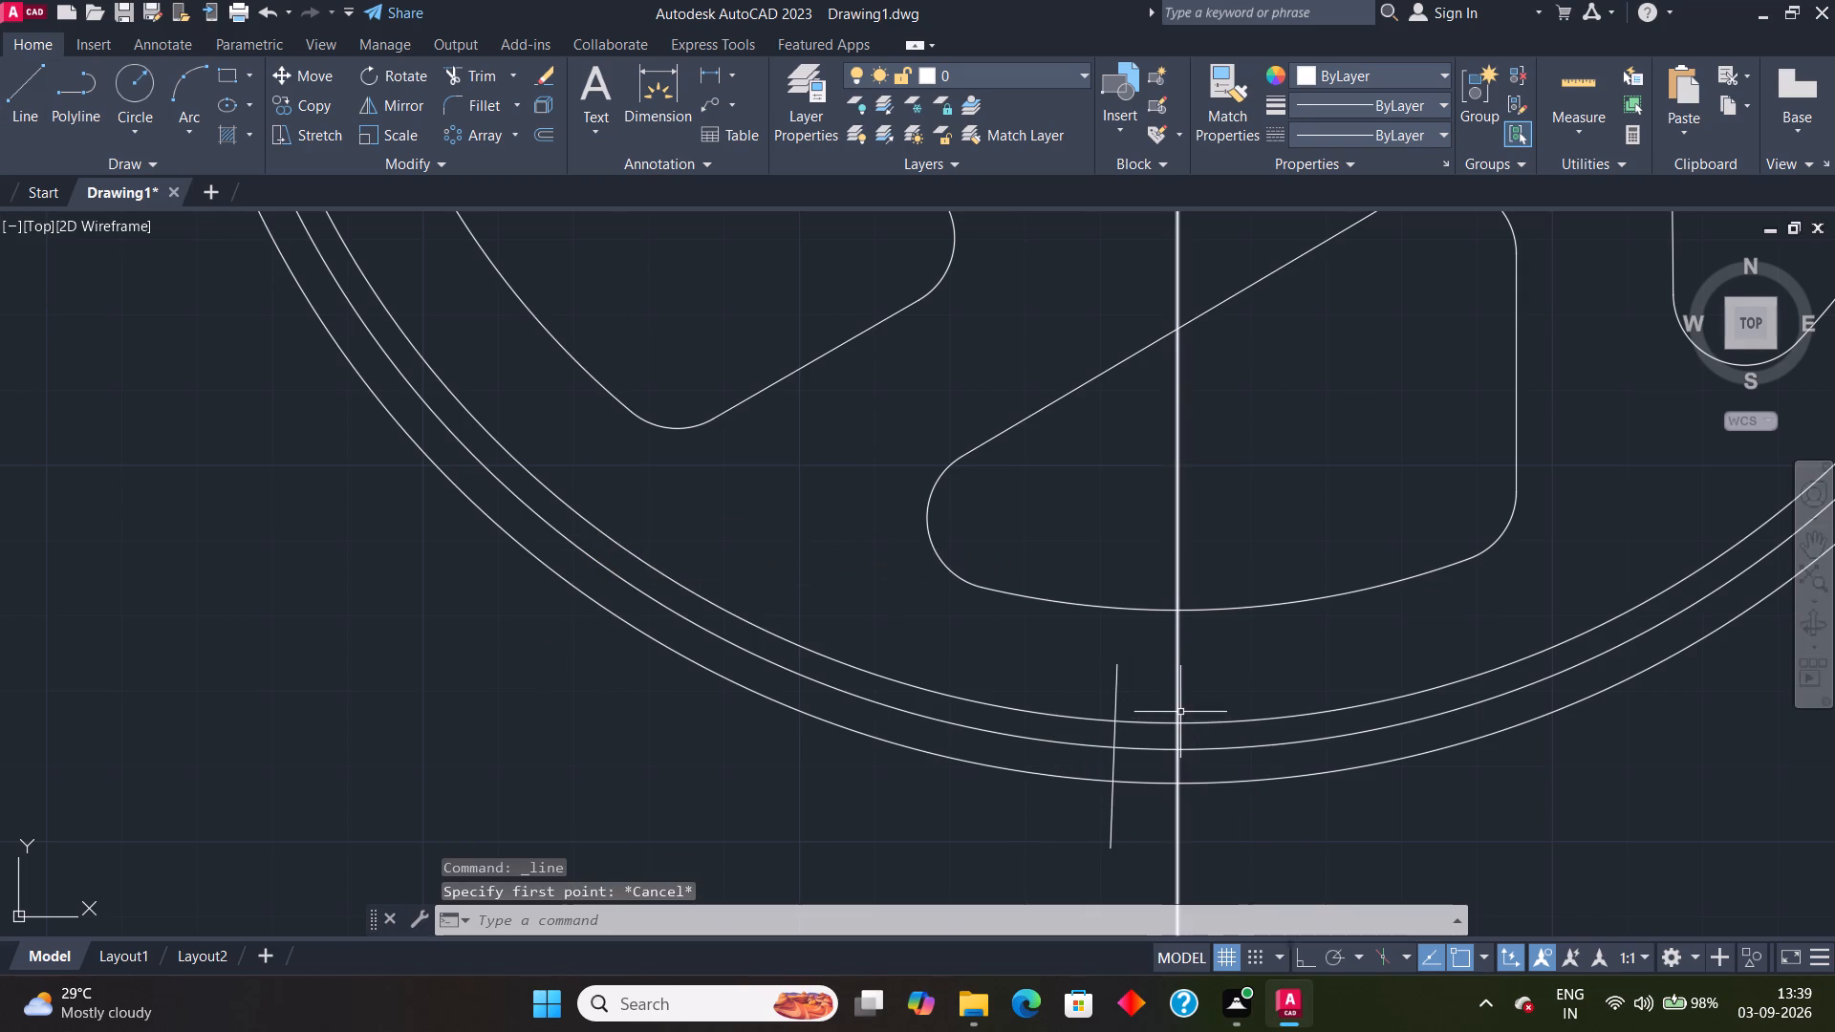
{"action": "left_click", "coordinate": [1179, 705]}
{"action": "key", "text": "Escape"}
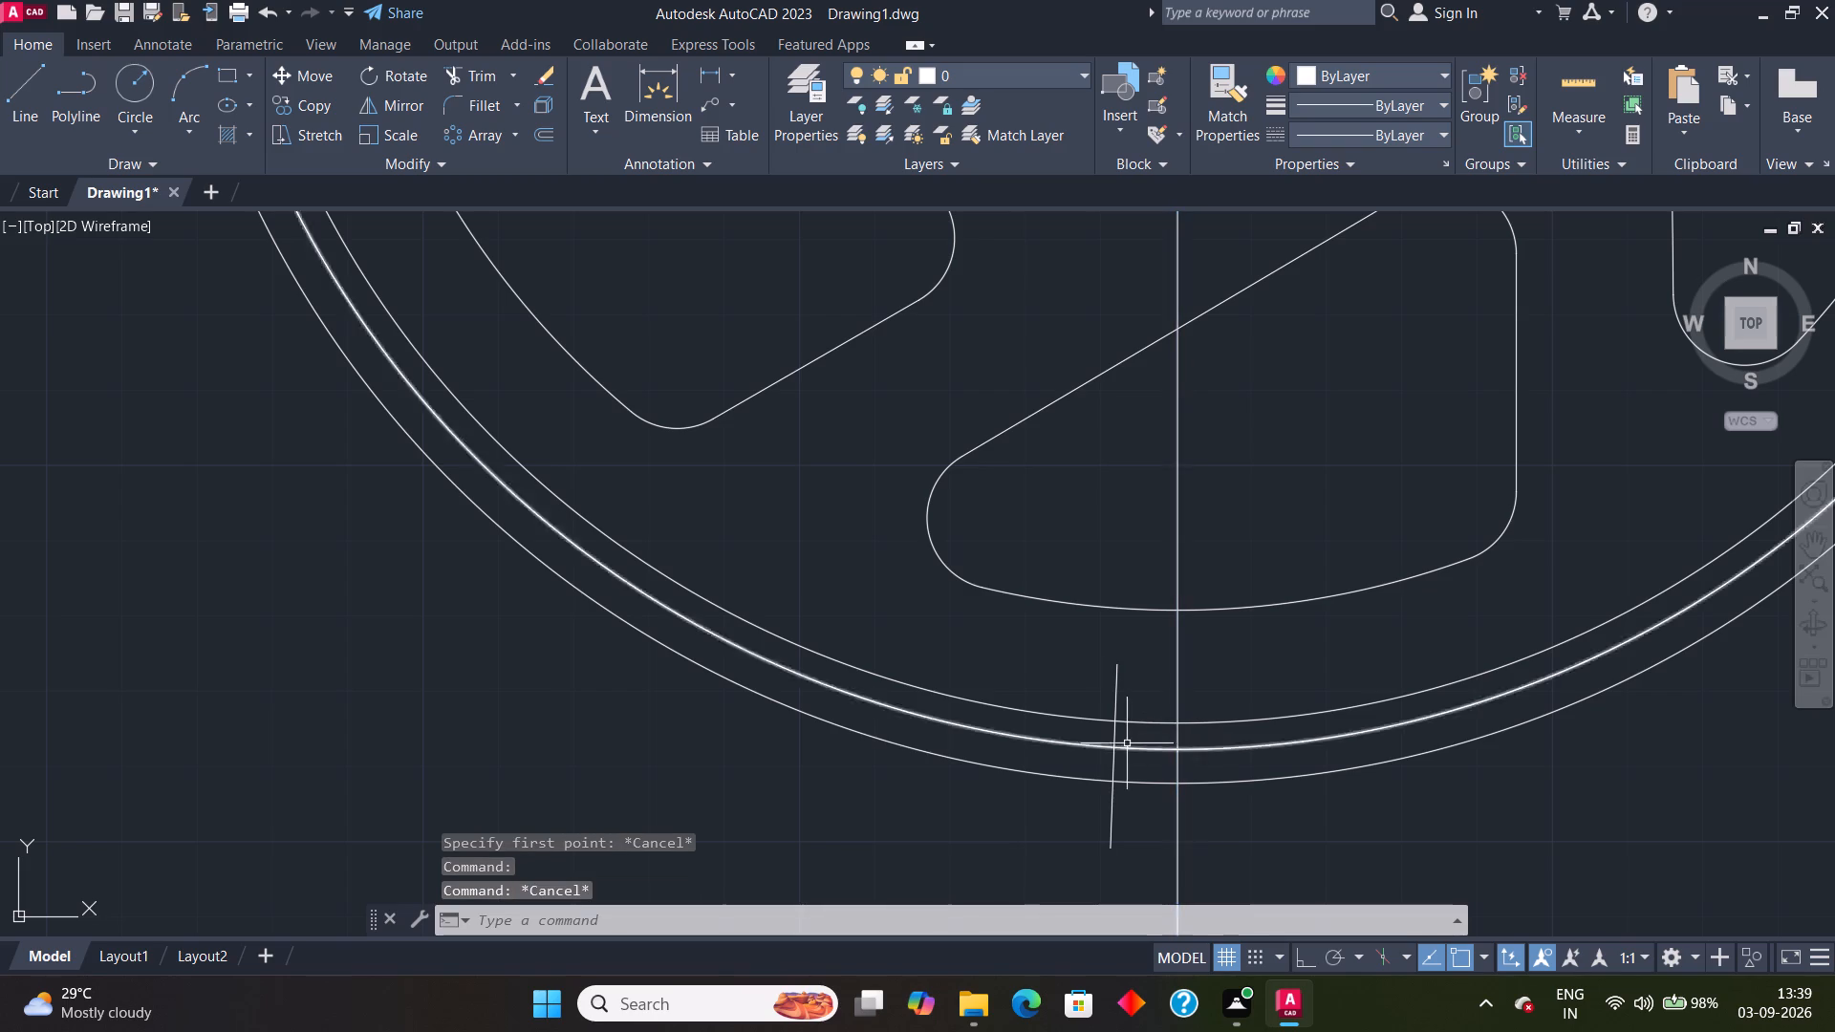
Rotate the short line crossing the rim circles by 23.75° about its upper endpoint.
{"action": "left_click", "coordinate": [1112, 729]}
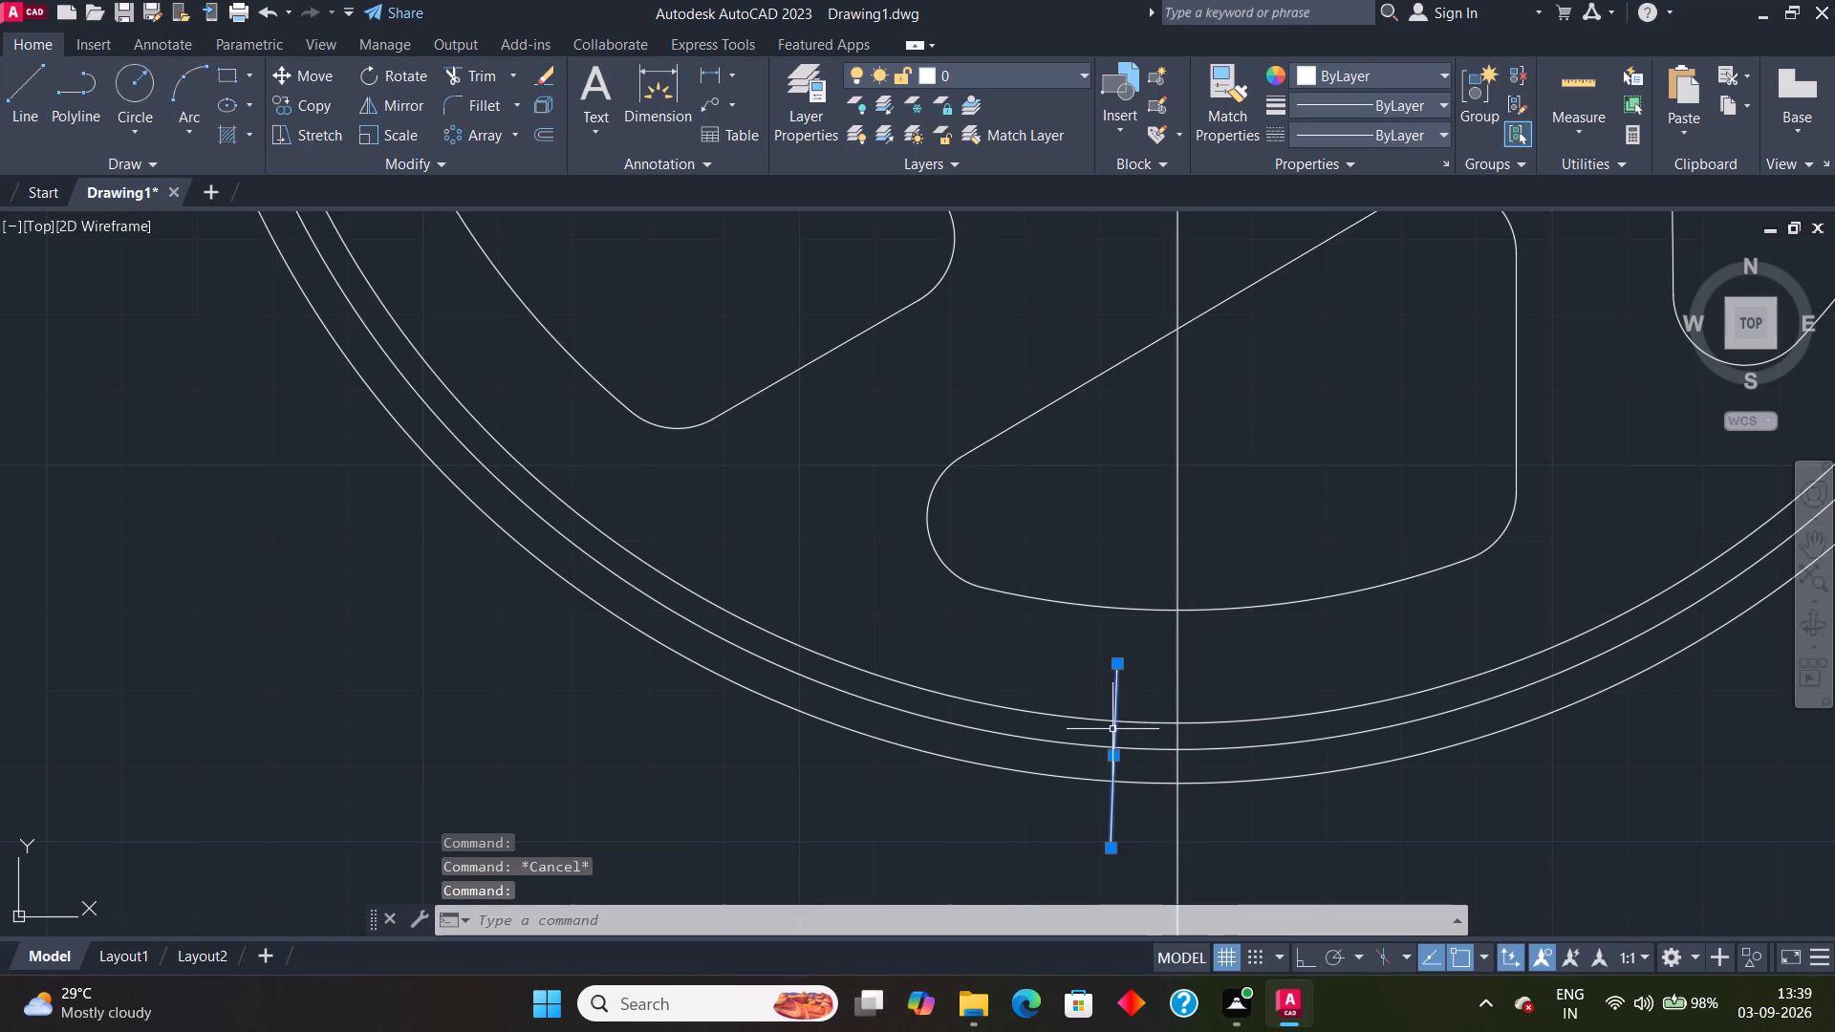
{"action": "left_click", "coordinate": [386, 78]}
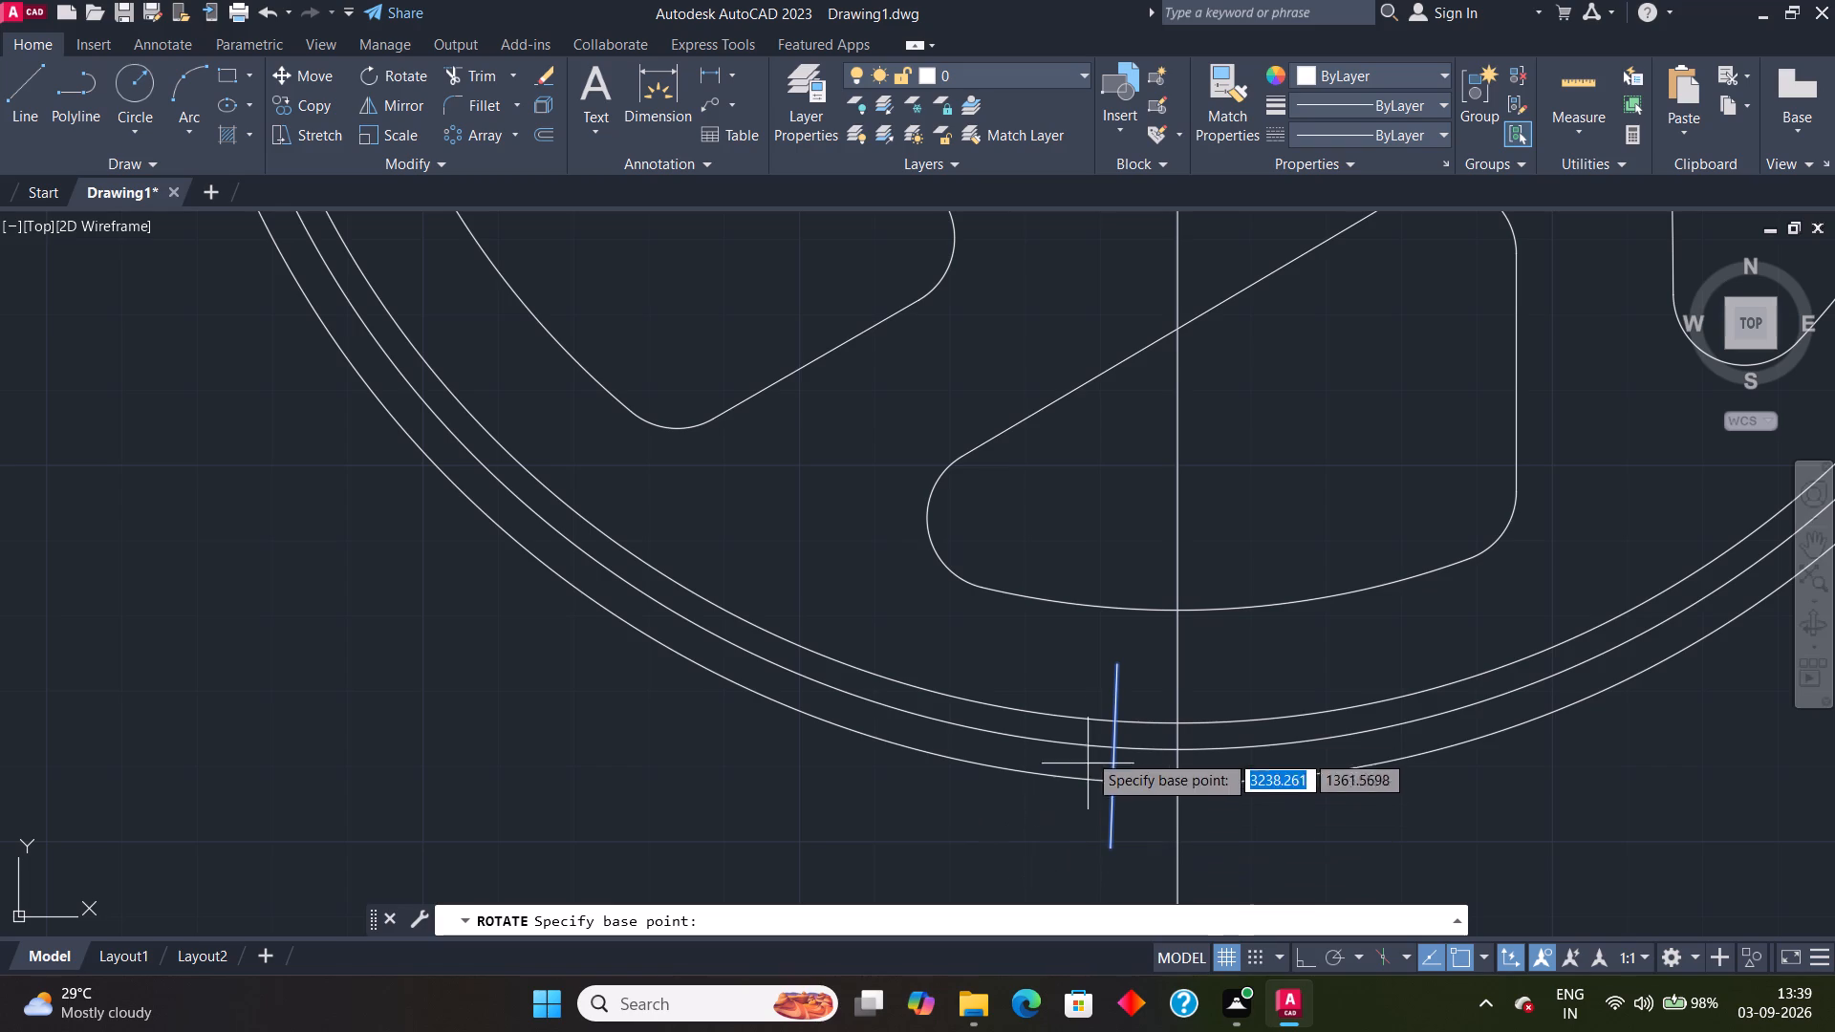
{"action": "left_click", "coordinate": [1115, 664]}
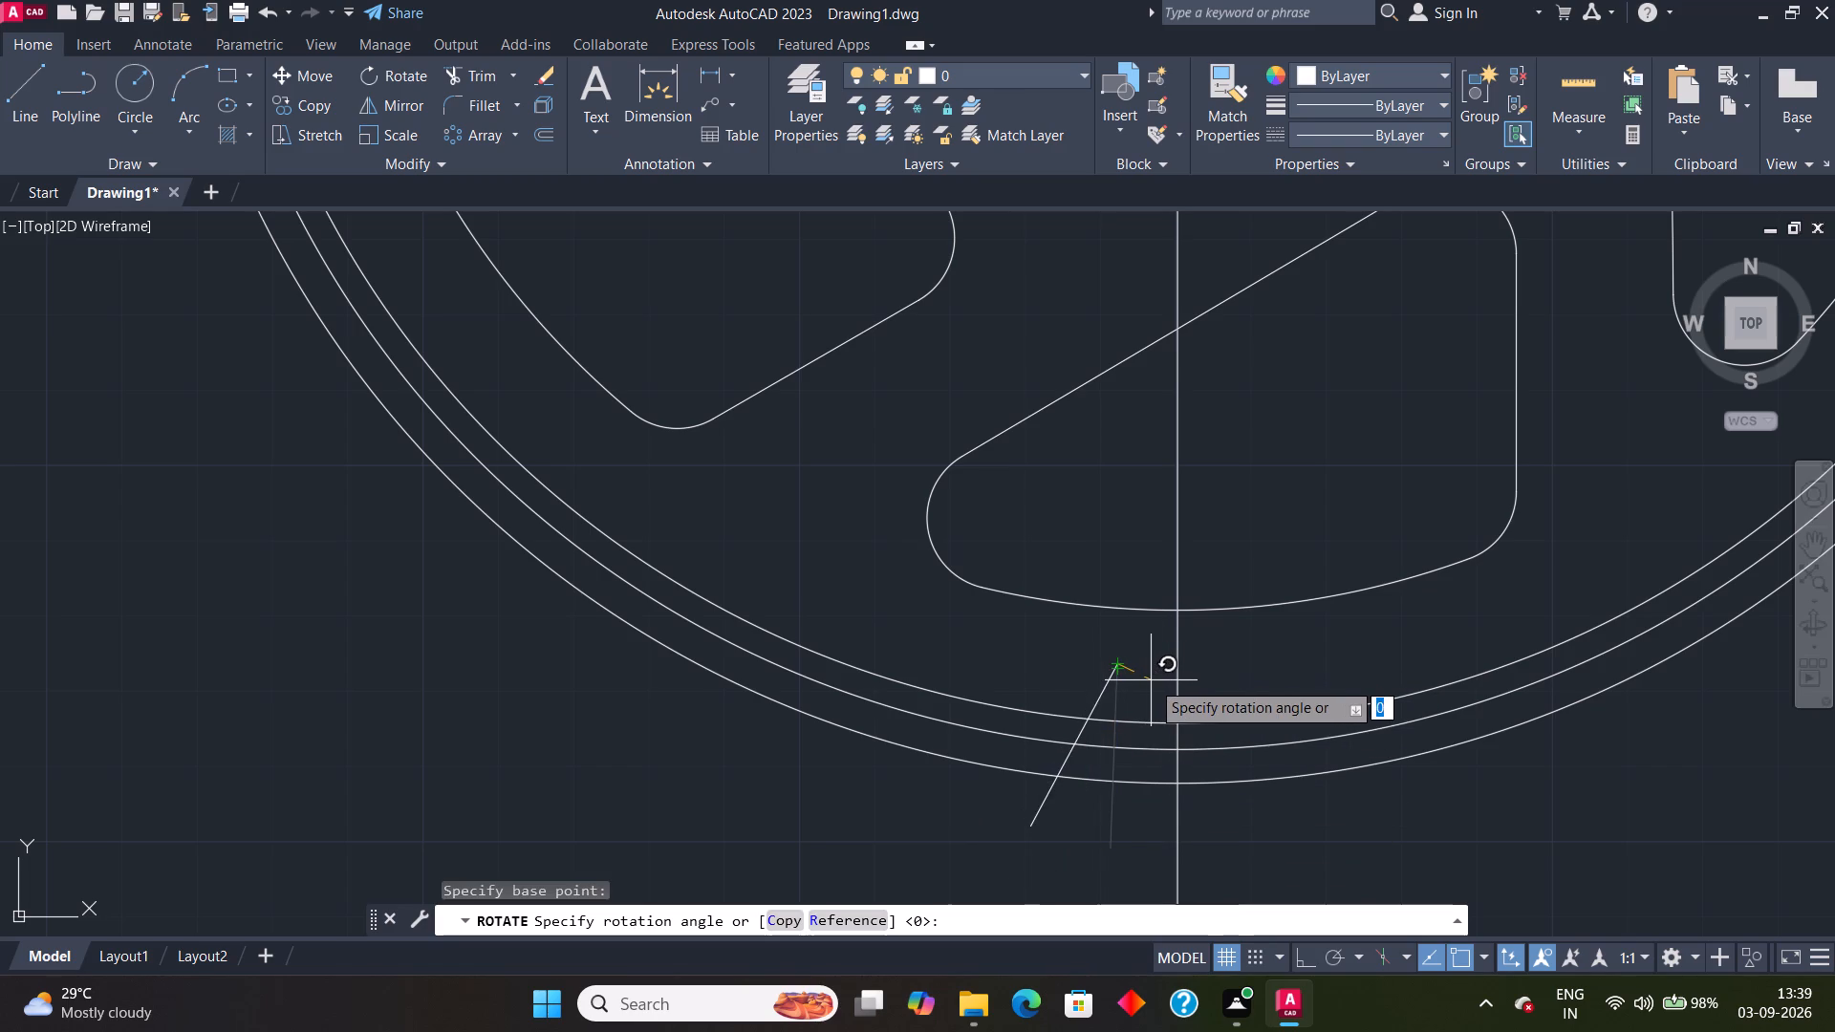
{"action": "key", "text": "2"}
{"action": "type", "text": "3.75"}
{"action": "key", "text": "Return"}
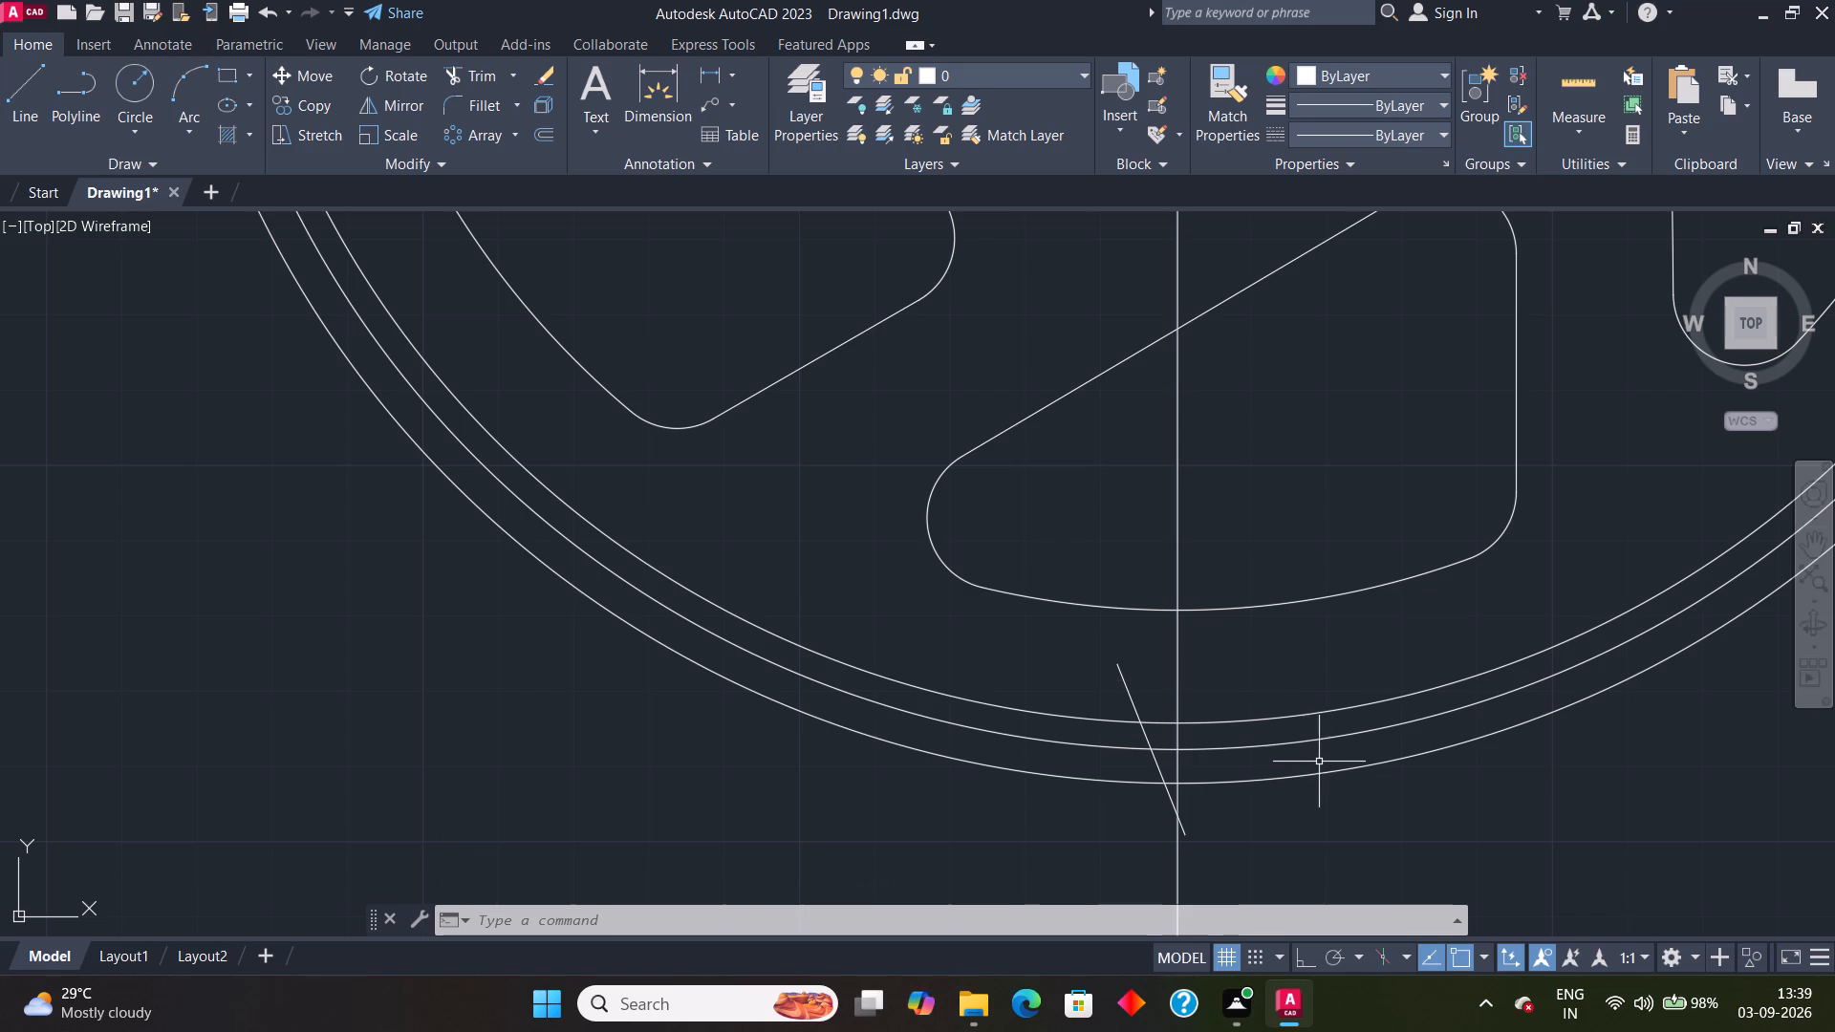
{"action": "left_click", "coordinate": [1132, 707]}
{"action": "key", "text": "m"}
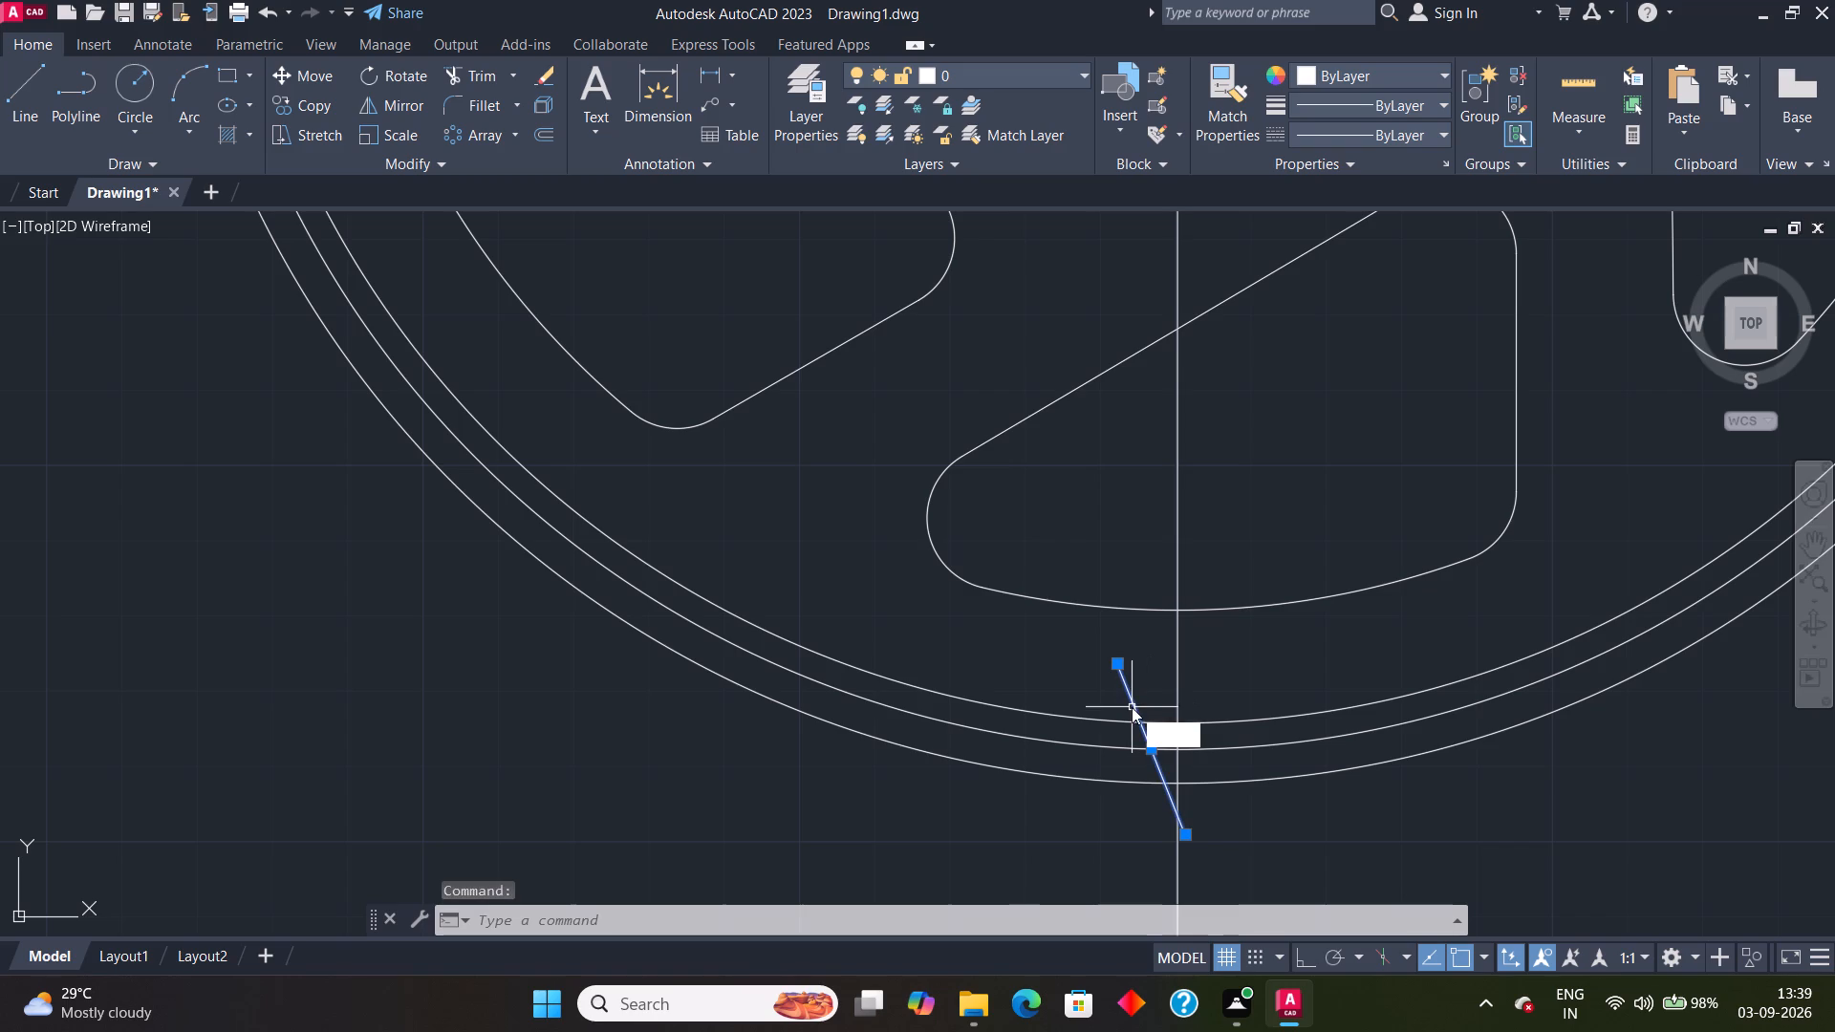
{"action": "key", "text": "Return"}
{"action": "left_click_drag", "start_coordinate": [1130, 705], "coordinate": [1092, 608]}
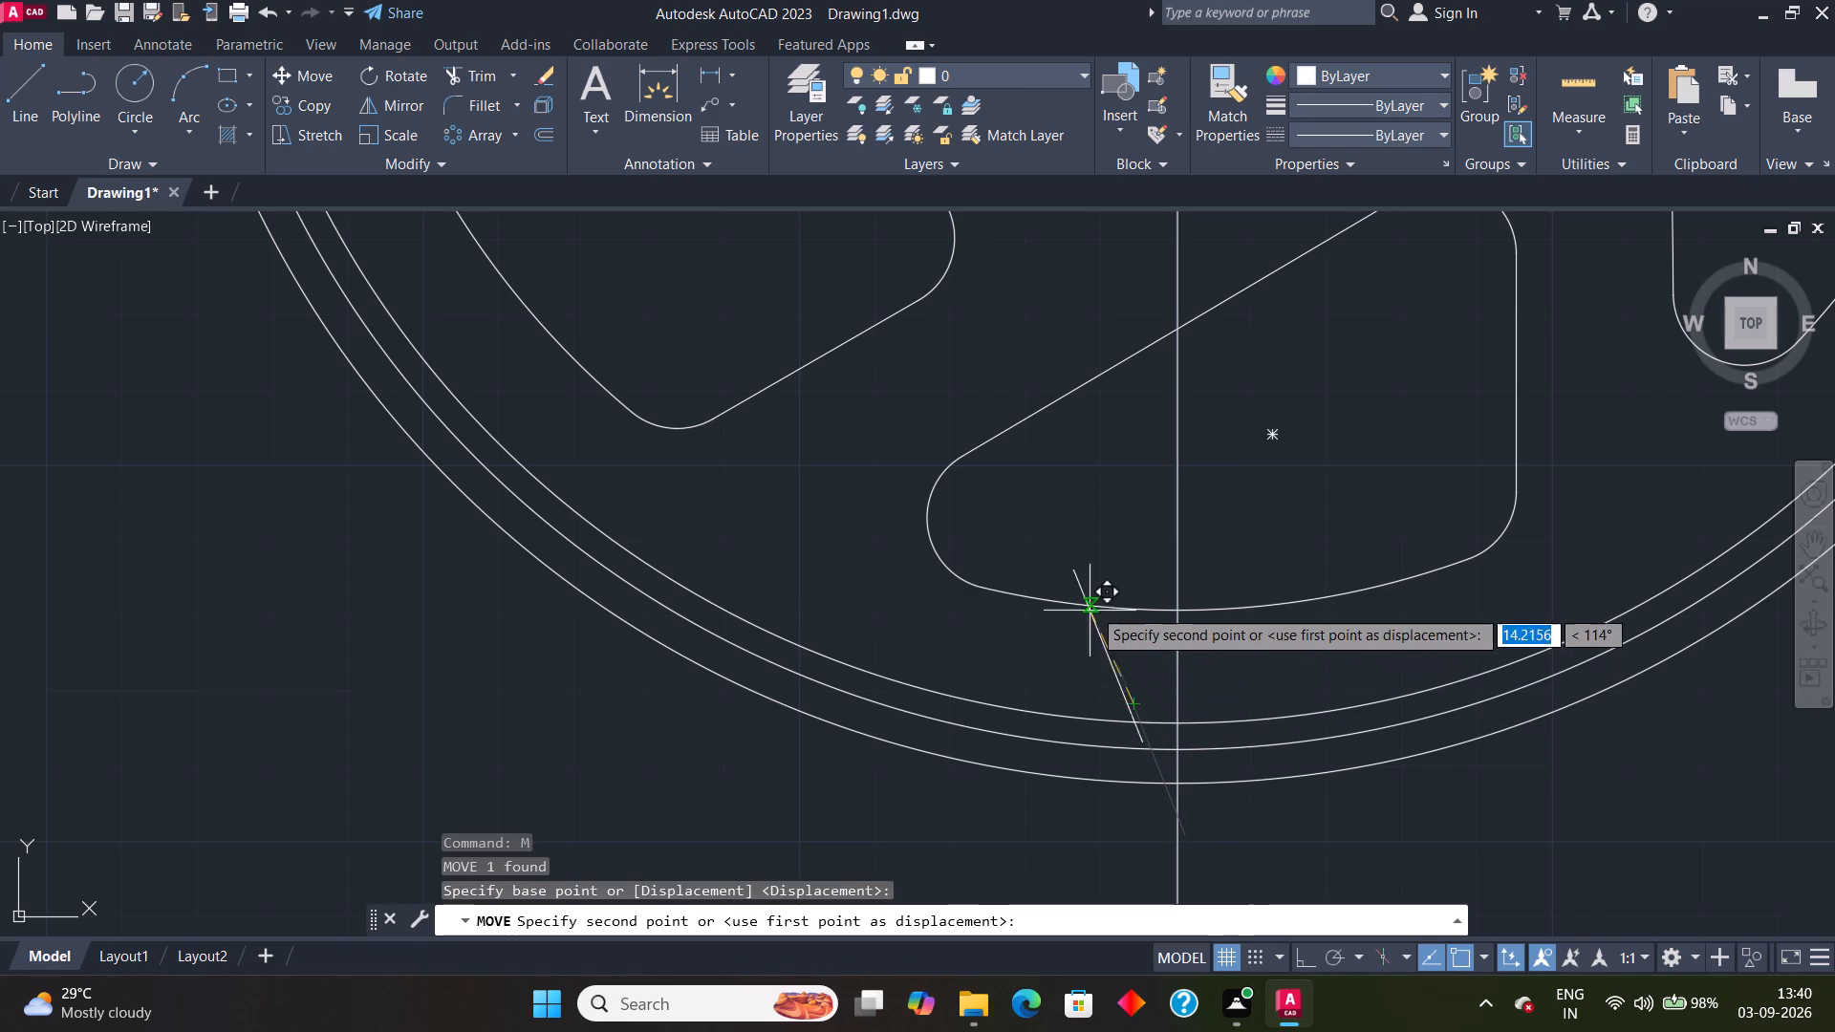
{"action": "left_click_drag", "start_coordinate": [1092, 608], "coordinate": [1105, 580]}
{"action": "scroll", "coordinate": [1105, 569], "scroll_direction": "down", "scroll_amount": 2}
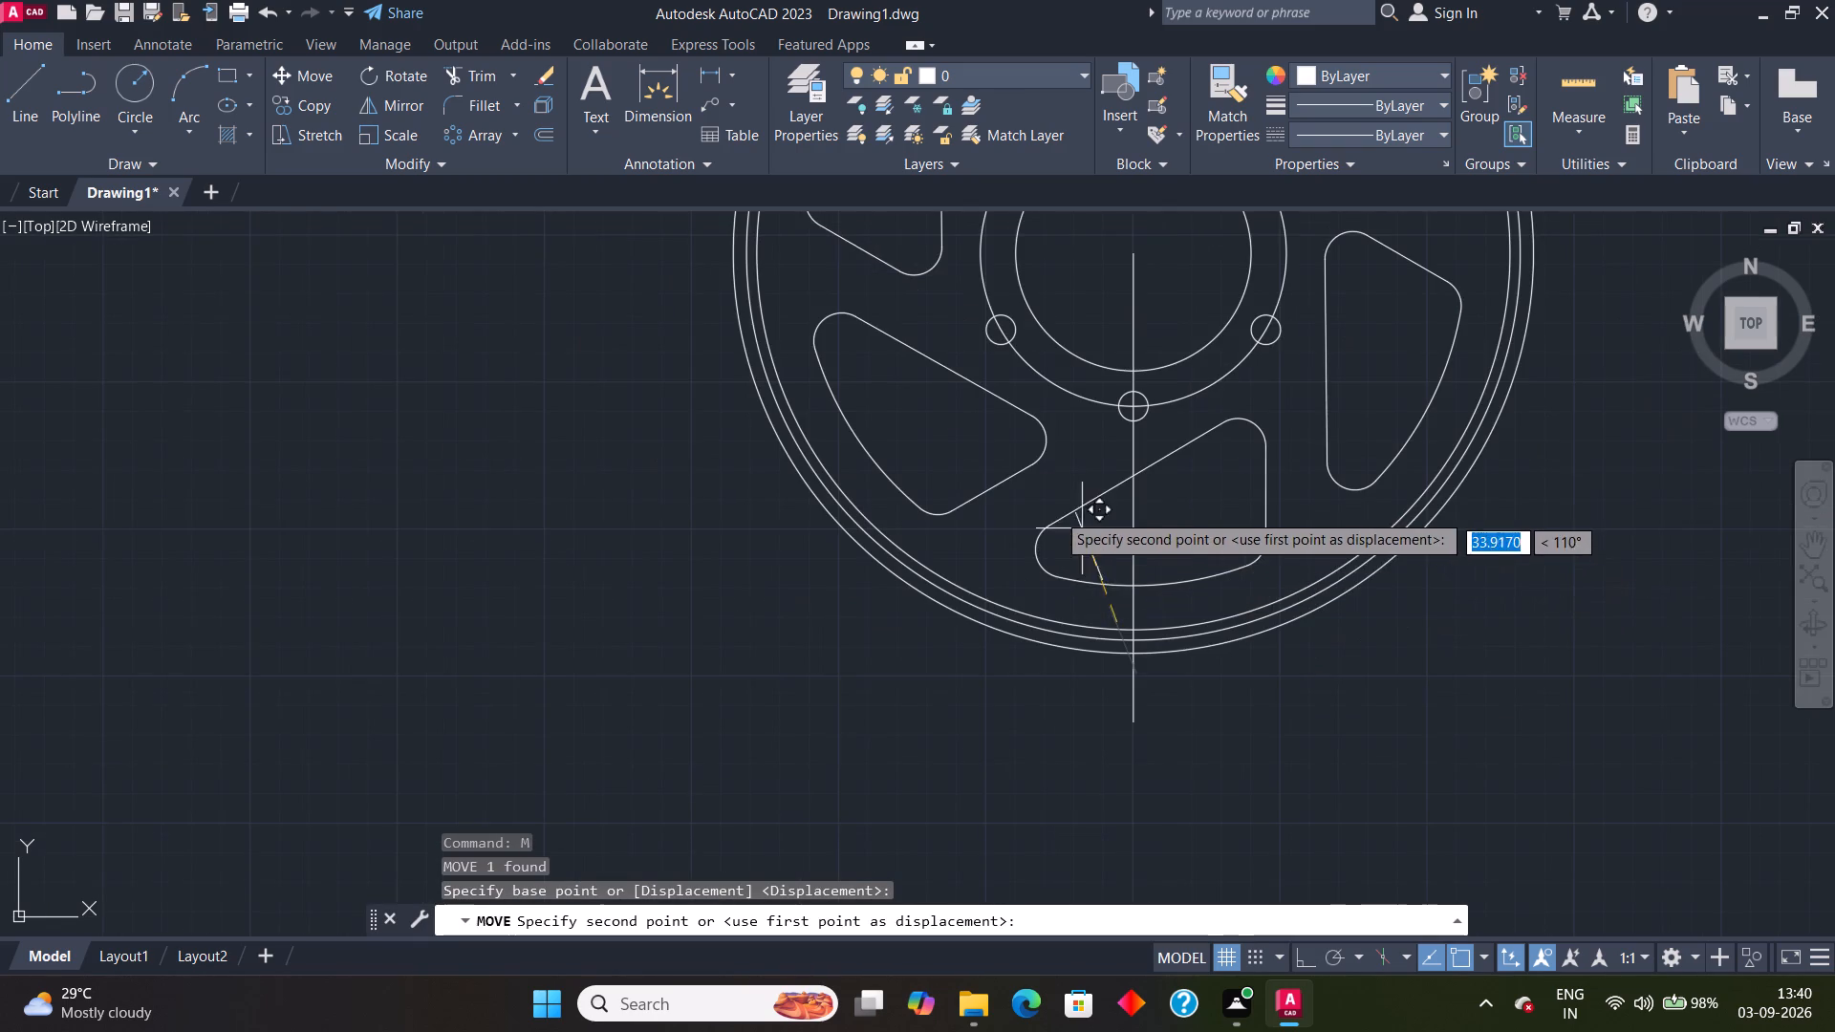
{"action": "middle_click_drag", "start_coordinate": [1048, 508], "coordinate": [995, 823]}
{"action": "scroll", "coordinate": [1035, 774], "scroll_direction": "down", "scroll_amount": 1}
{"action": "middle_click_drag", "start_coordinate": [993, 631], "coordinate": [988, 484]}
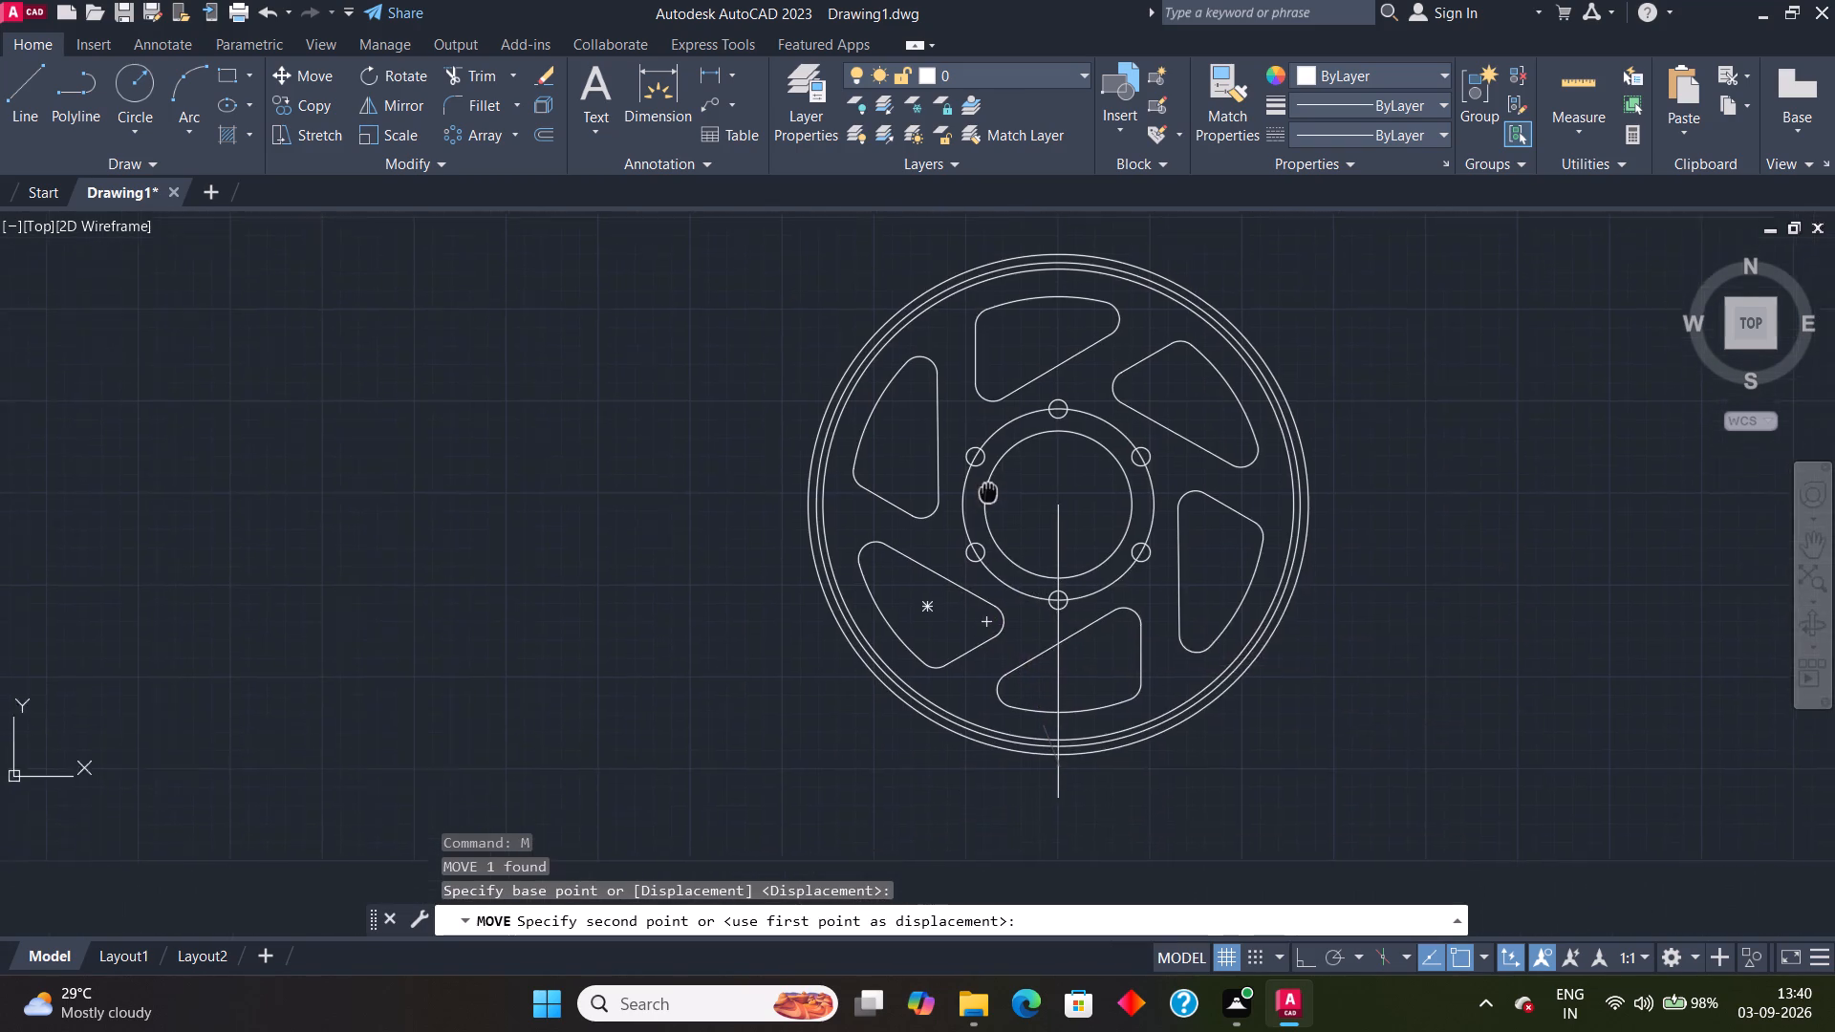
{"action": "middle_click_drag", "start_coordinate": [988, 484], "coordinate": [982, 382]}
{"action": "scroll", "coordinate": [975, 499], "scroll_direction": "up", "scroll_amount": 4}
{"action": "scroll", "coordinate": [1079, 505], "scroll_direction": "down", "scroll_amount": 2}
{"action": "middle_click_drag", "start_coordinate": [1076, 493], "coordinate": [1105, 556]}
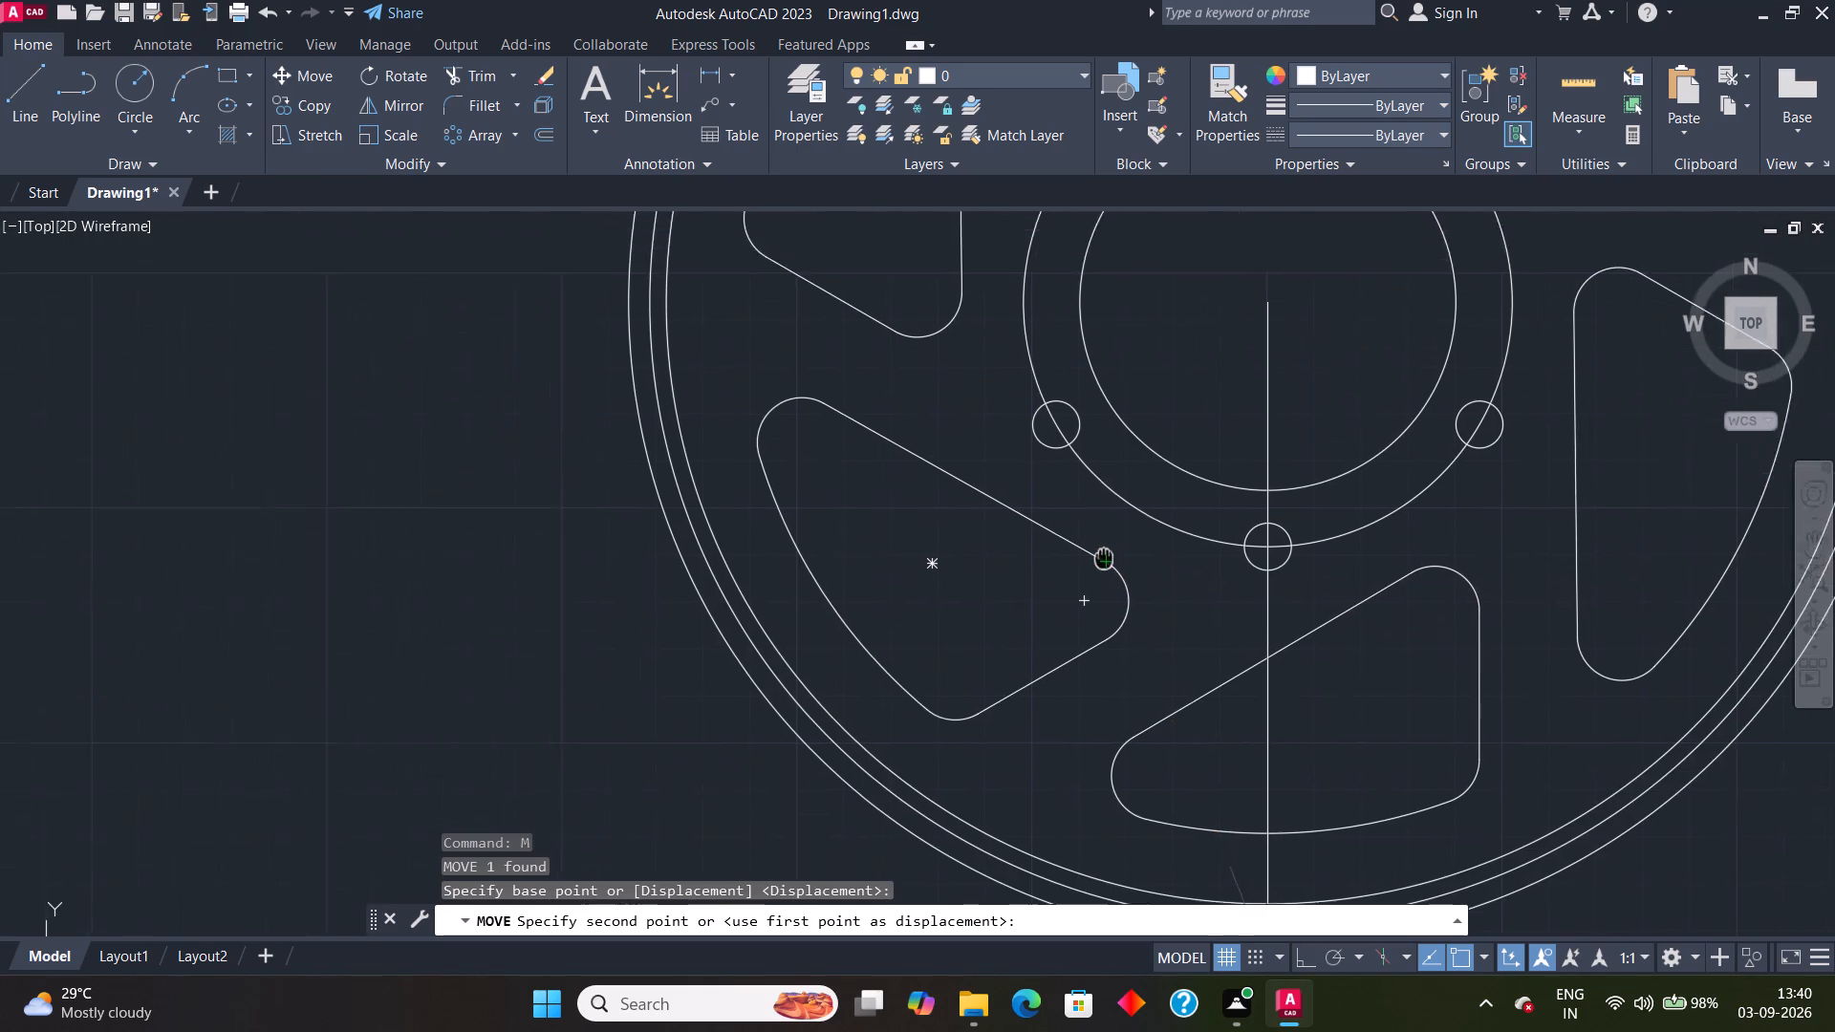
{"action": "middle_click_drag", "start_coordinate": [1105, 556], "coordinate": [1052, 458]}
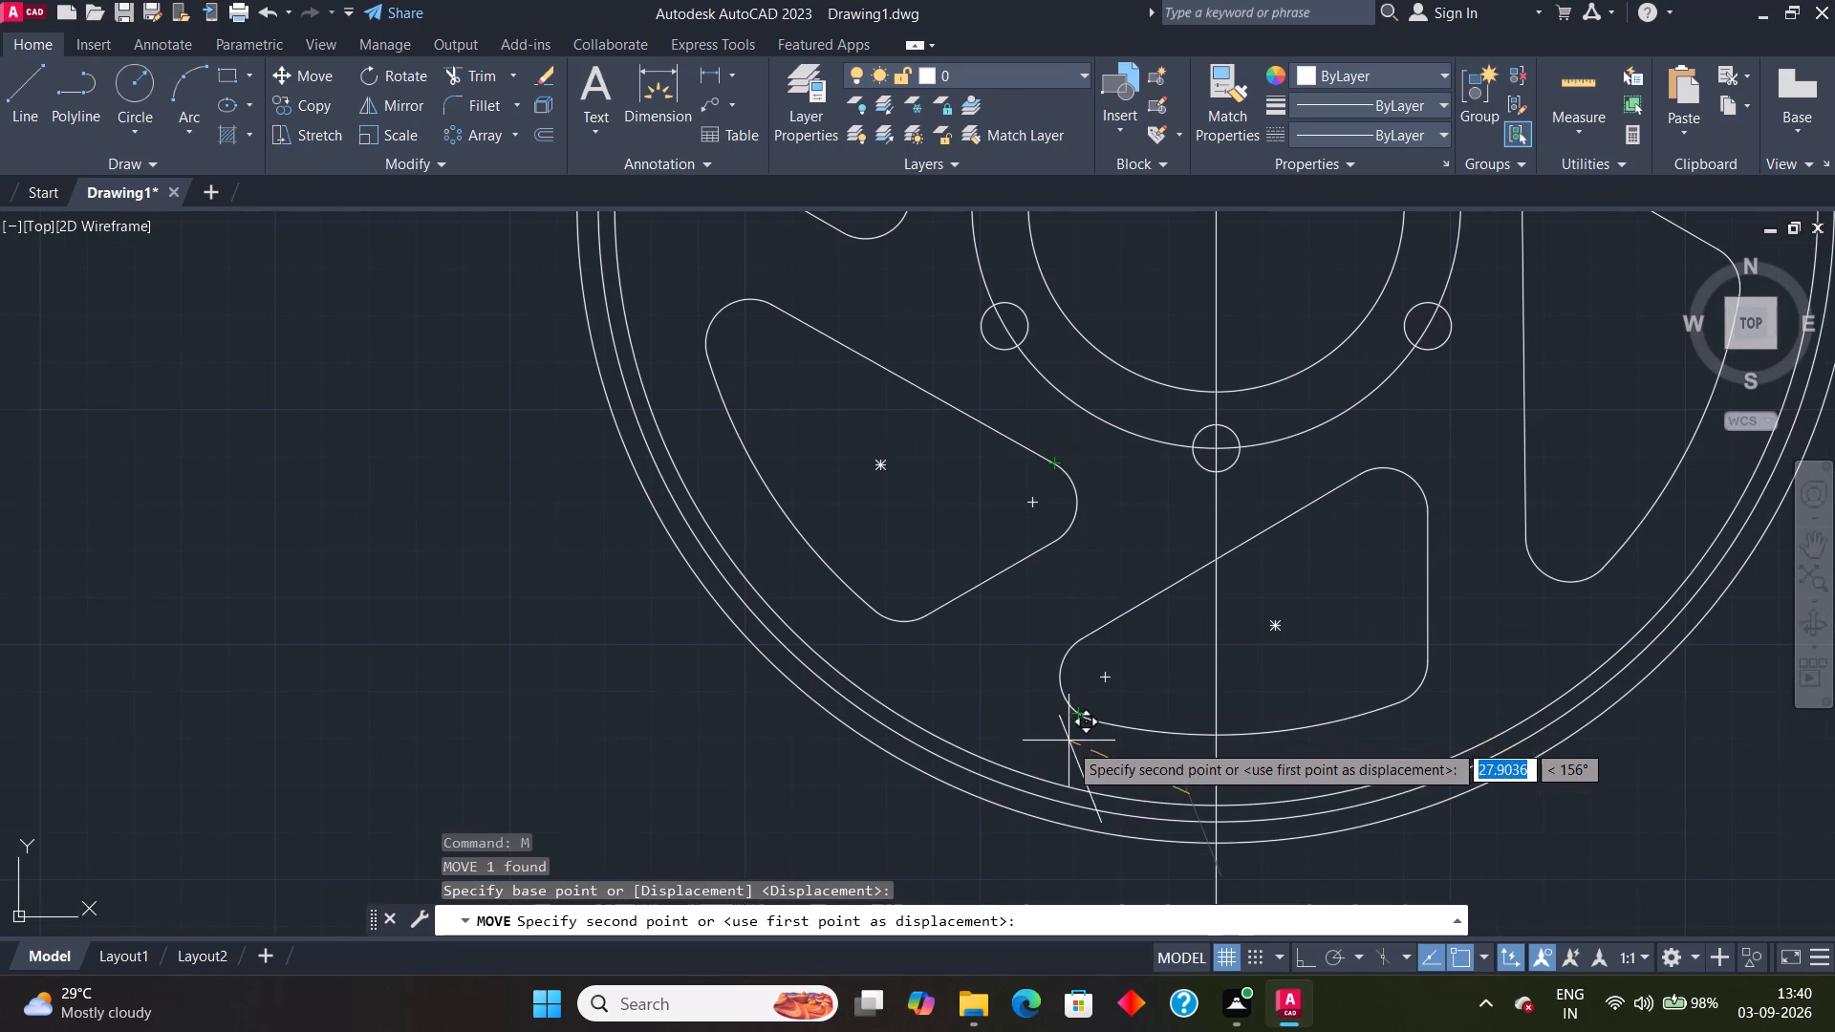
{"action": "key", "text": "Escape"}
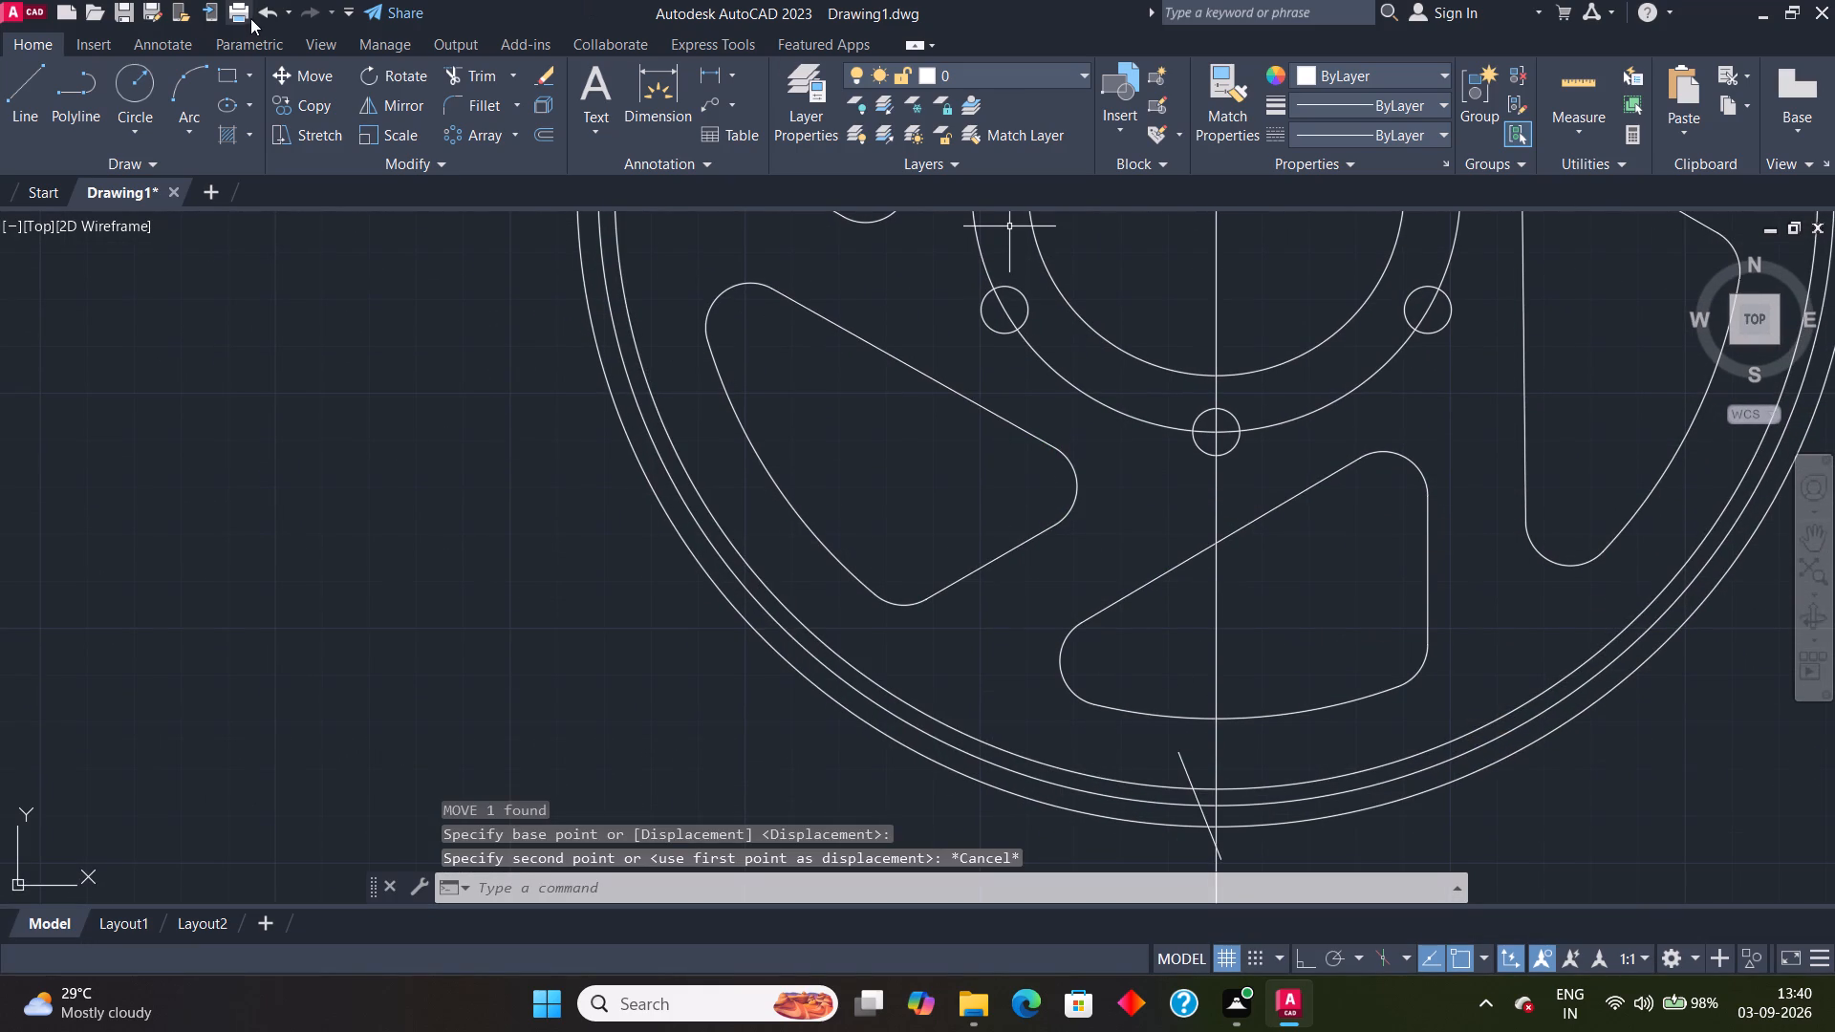
Undo the rotation of the short line crossing the rim circles.
{"action": "left_click", "coordinate": [255, 11]}
{"action": "left_click", "coordinate": [259, 7]}
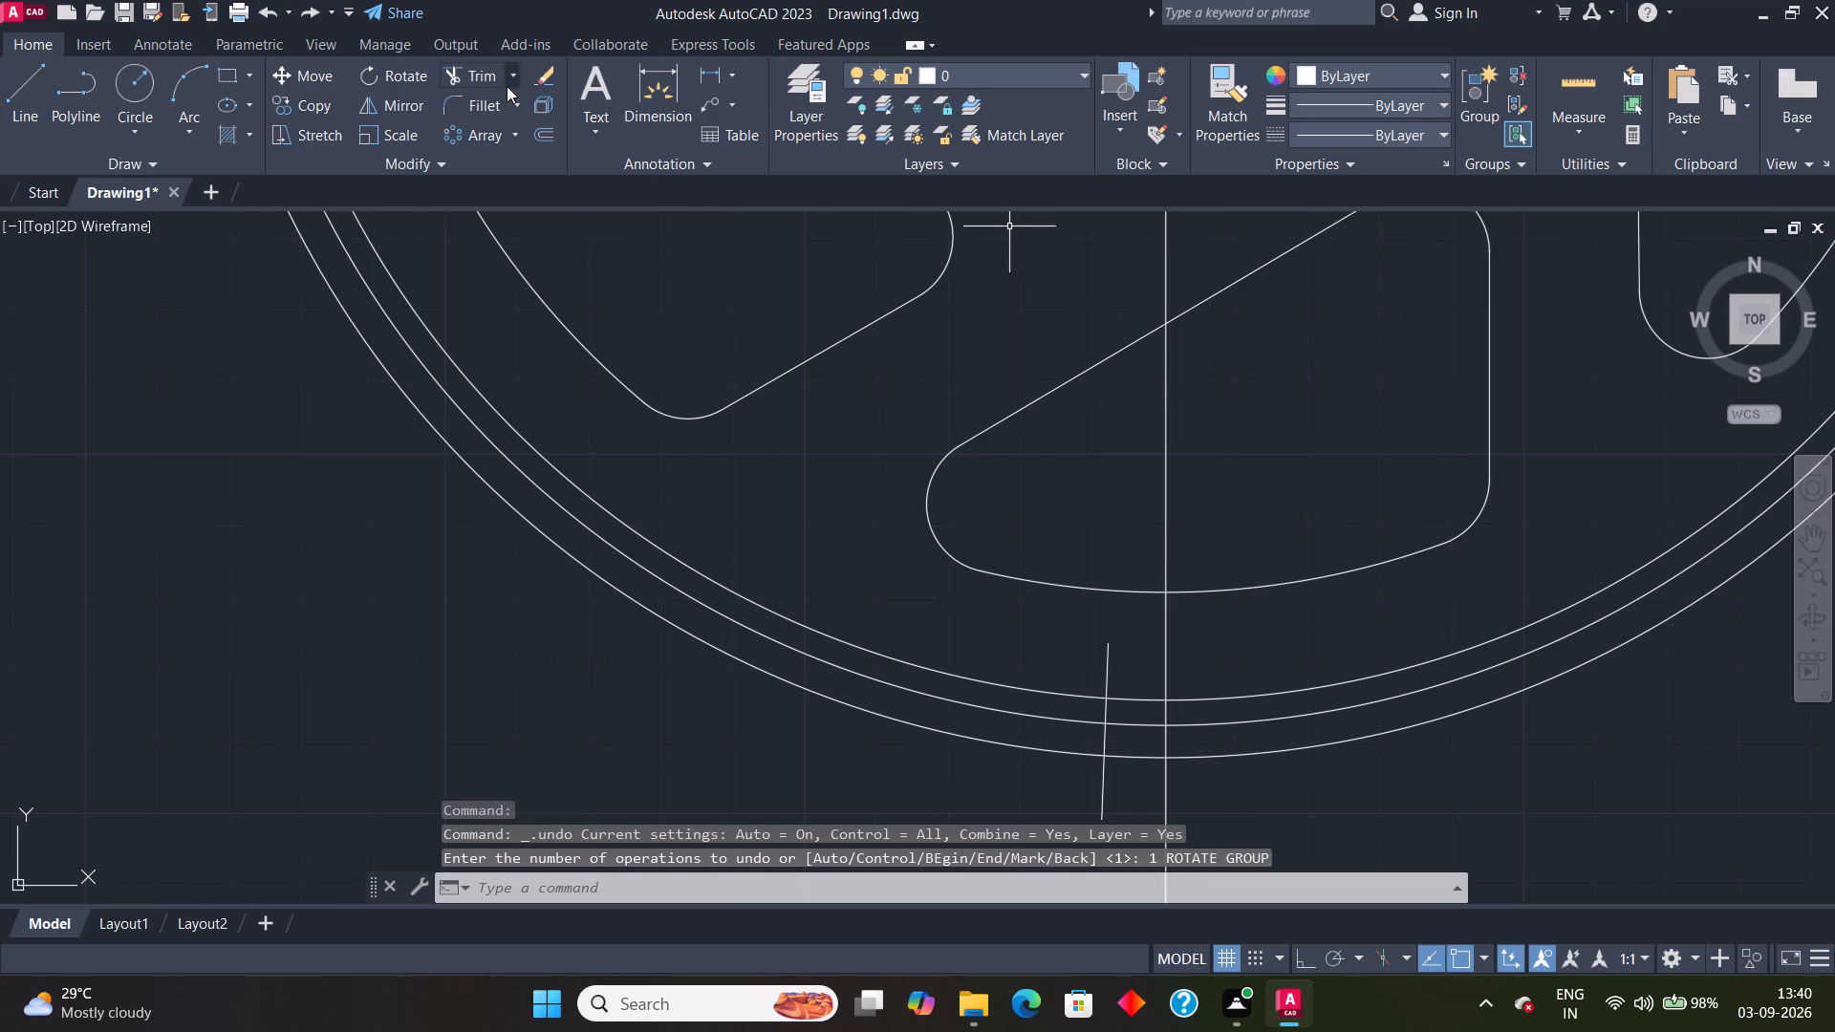
Rotate the short line crossing the rim circles by 23.75° about its lower endpoint.
{"action": "left_click", "coordinate": [392, 75]}
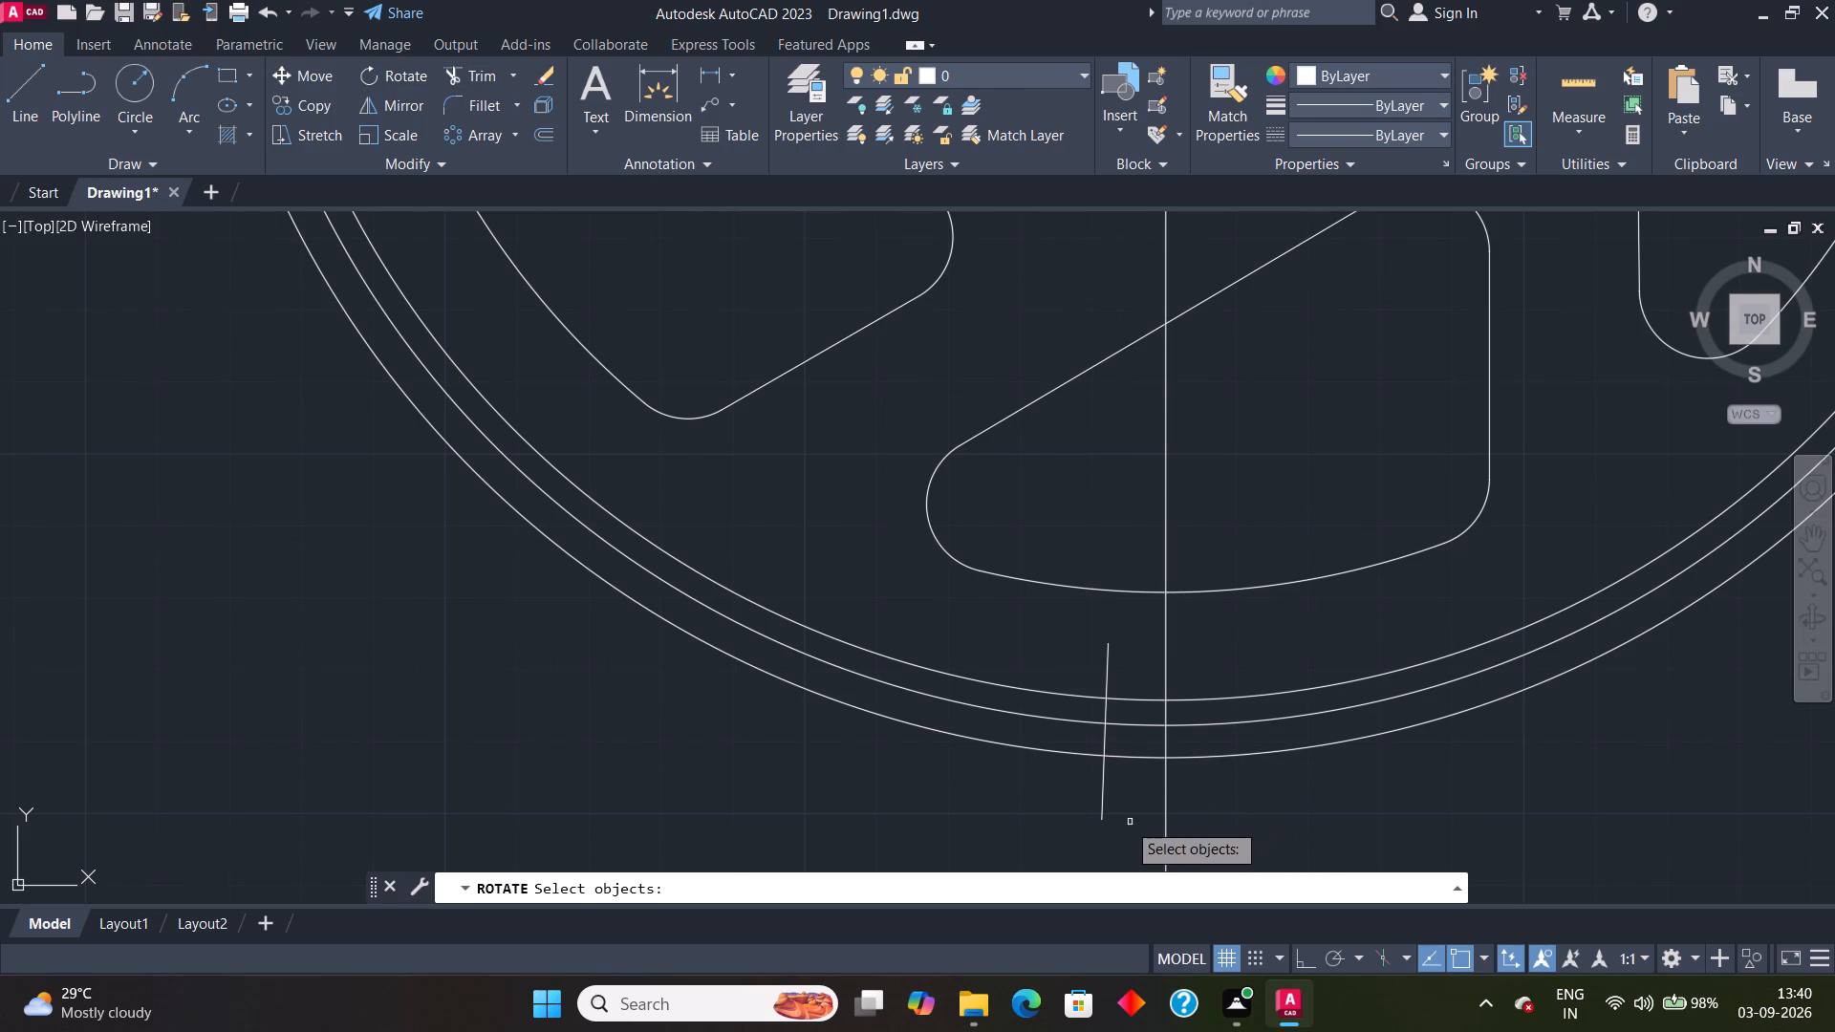
{"action": "left_click", "coordinate": [1103, 806]}
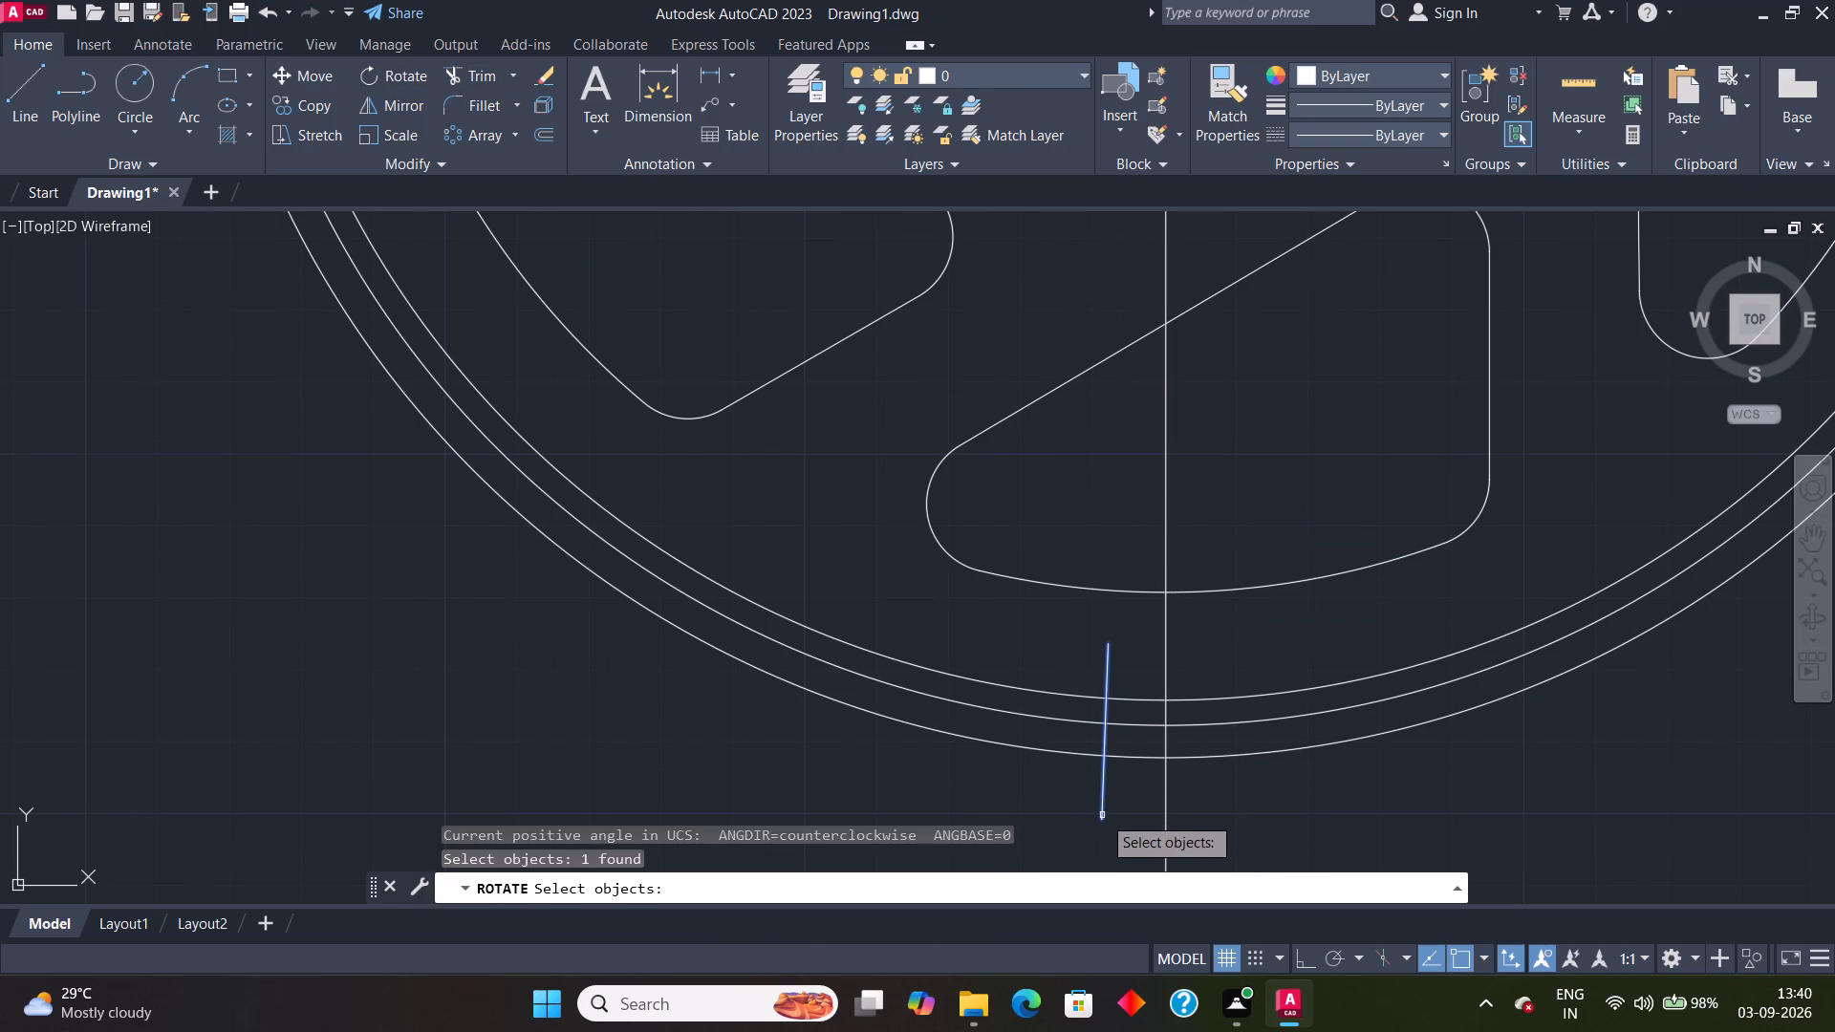
{"action": "left_click", "coordinate": [1096, 809]}
{"action": "left_click", "coordinate": [1101, 803]}
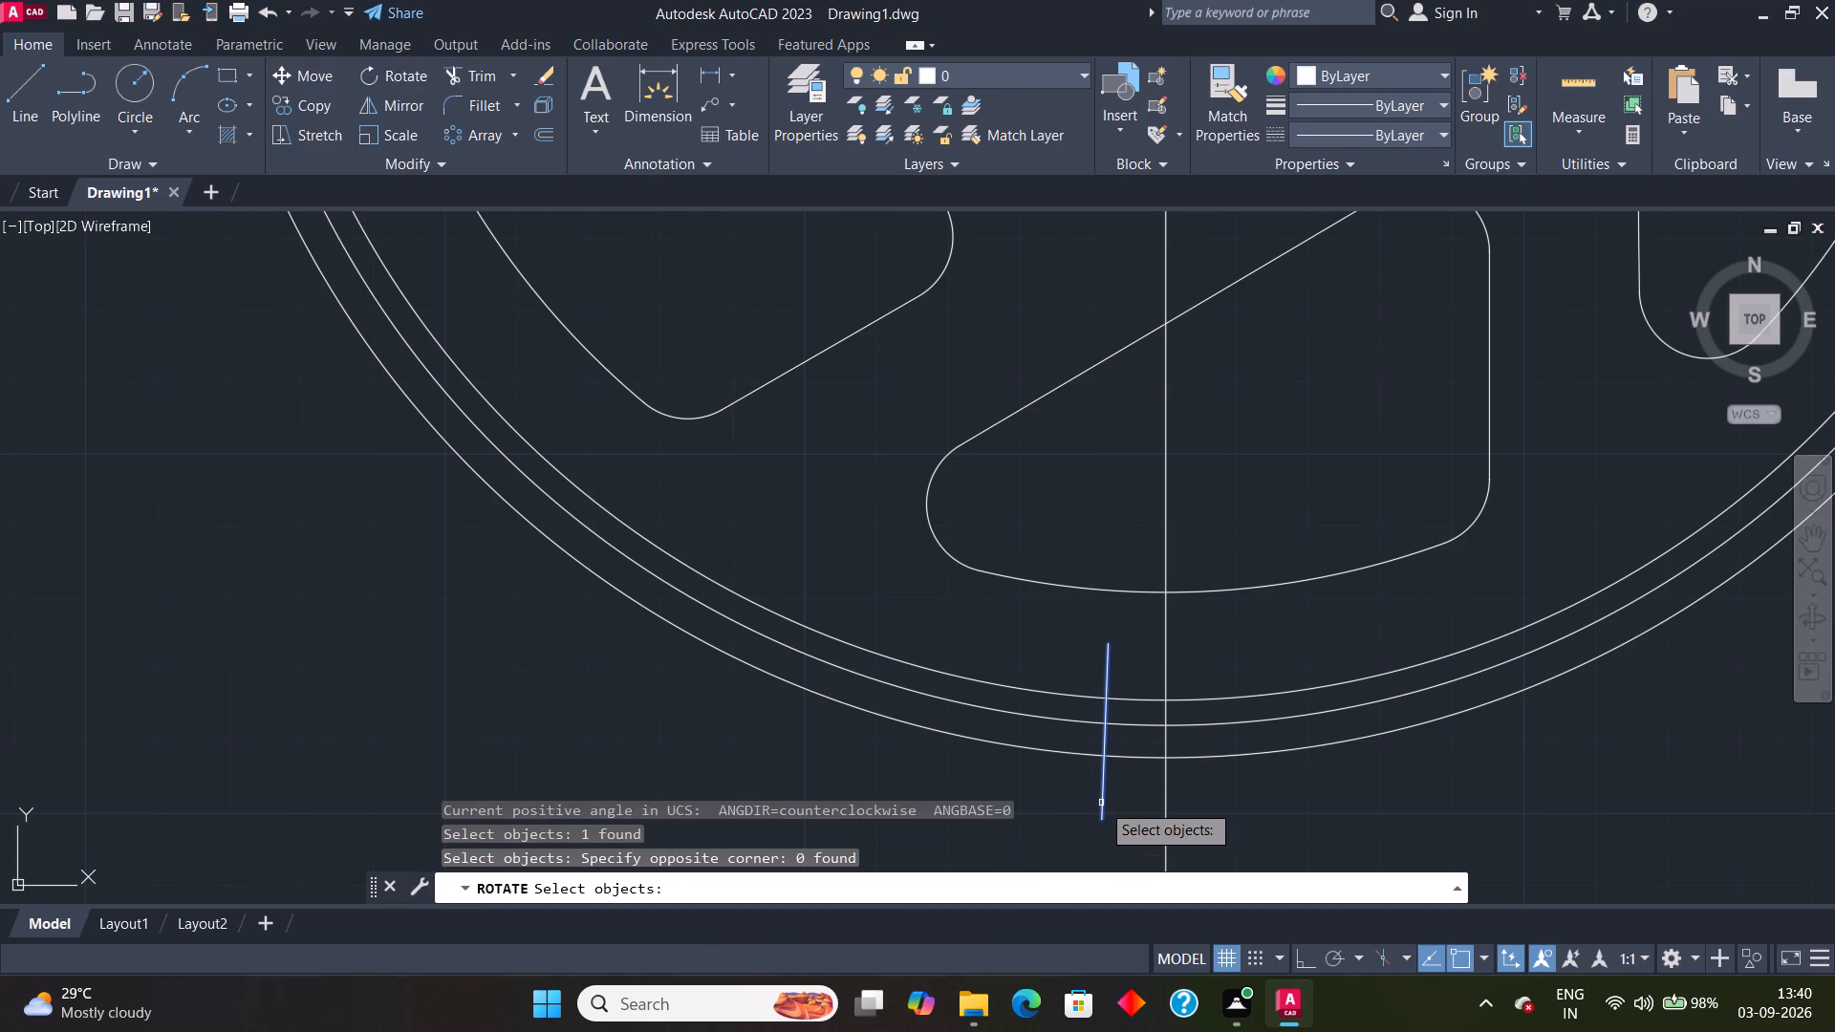
{"action": "left_click", "coordinate": [1101, 803]}
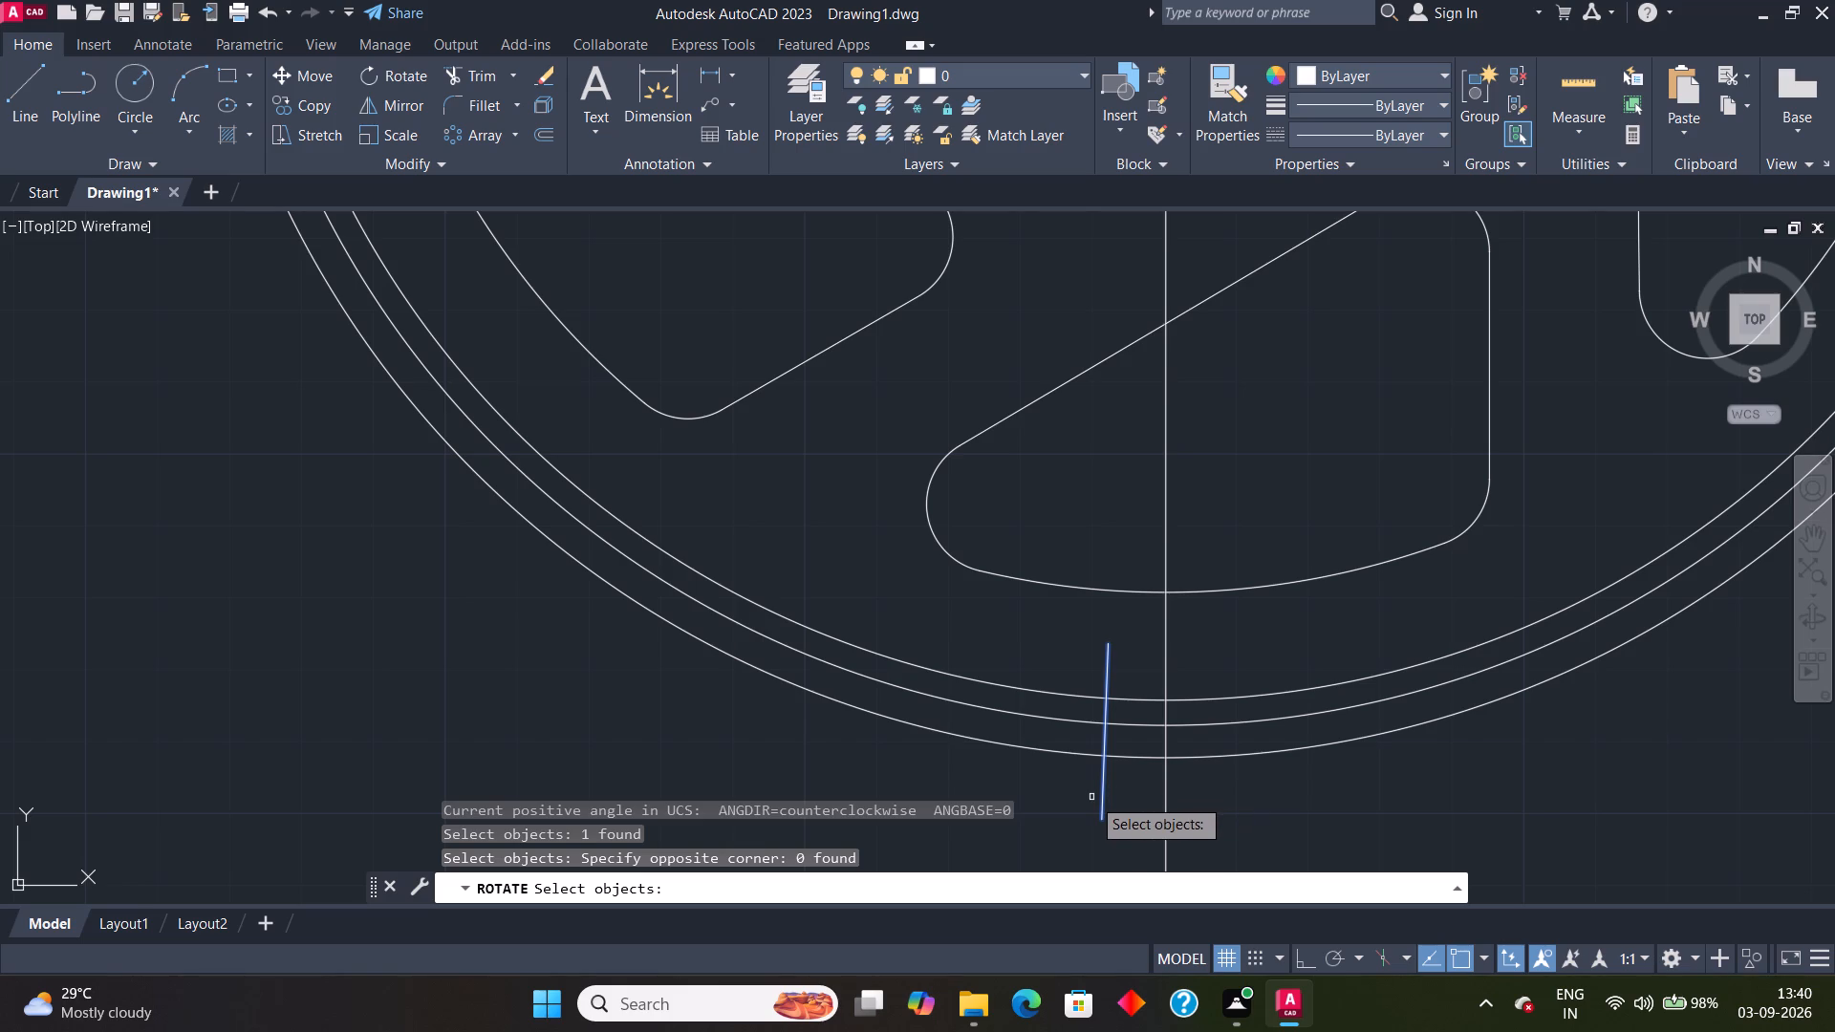
{"action": "key", "text": "Return"}
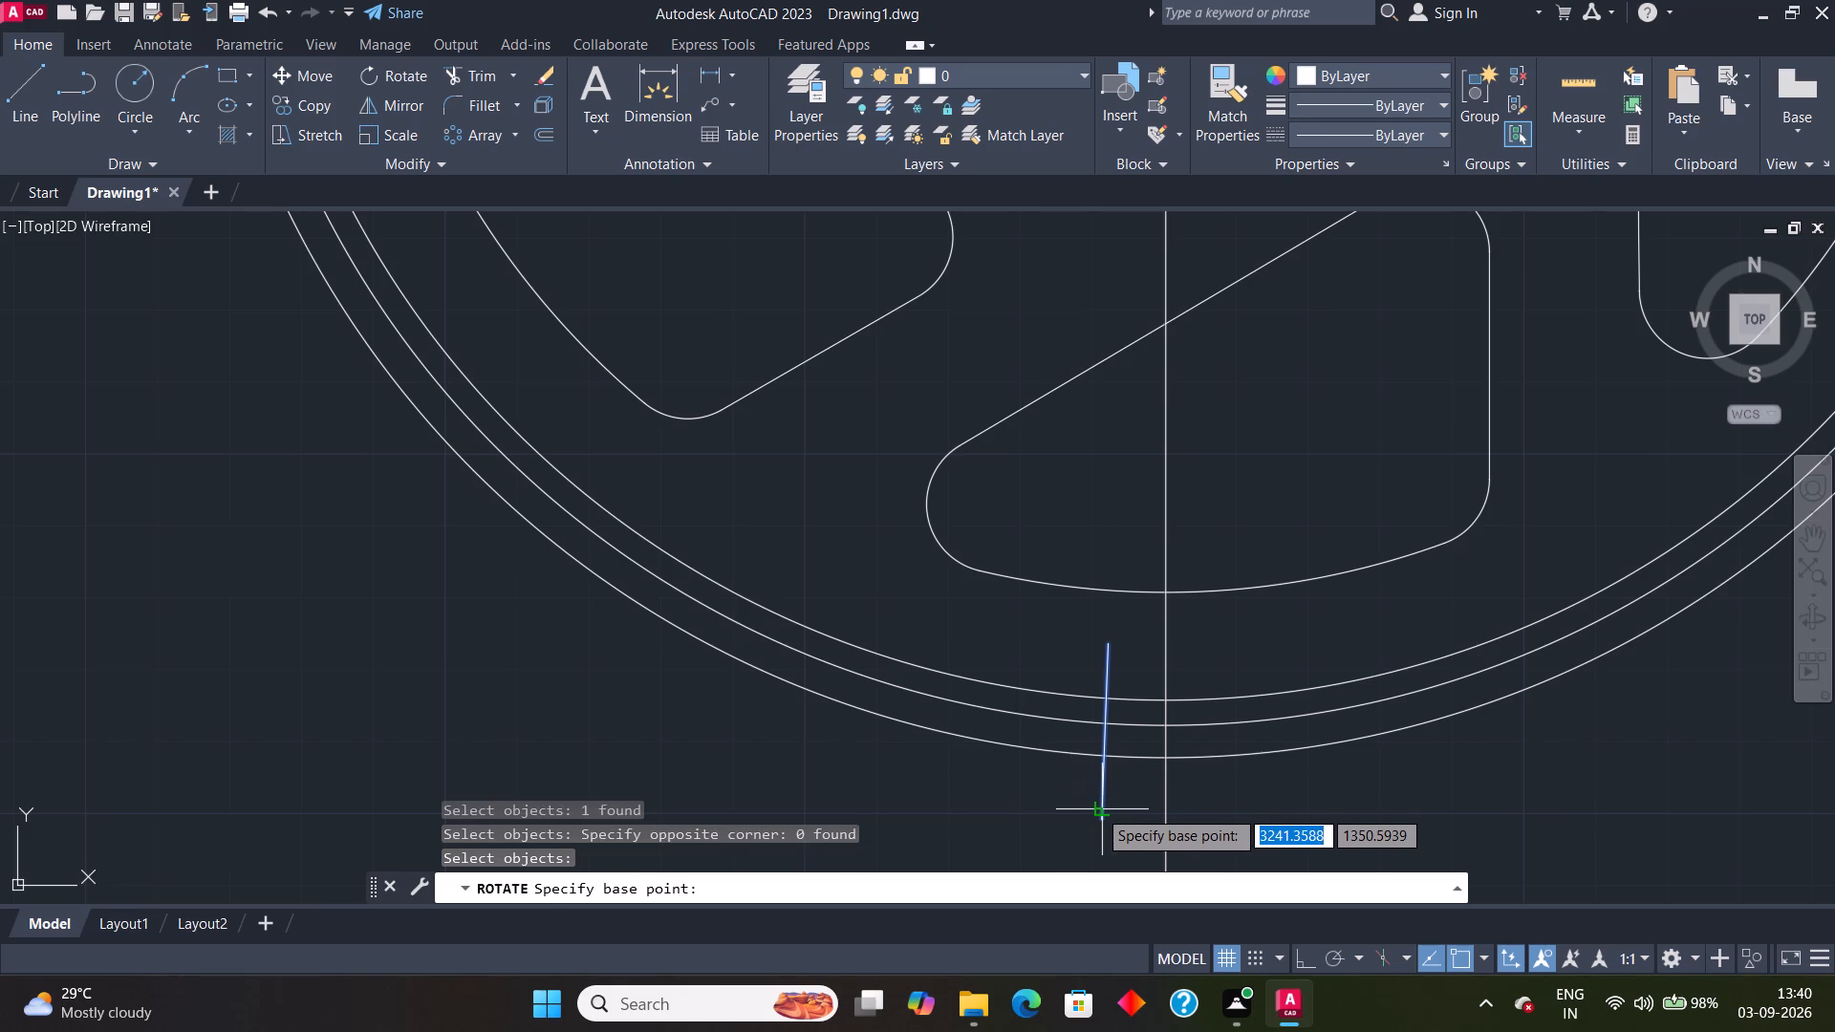
{"action": "left_click", "coordinate": [1098, 825]}
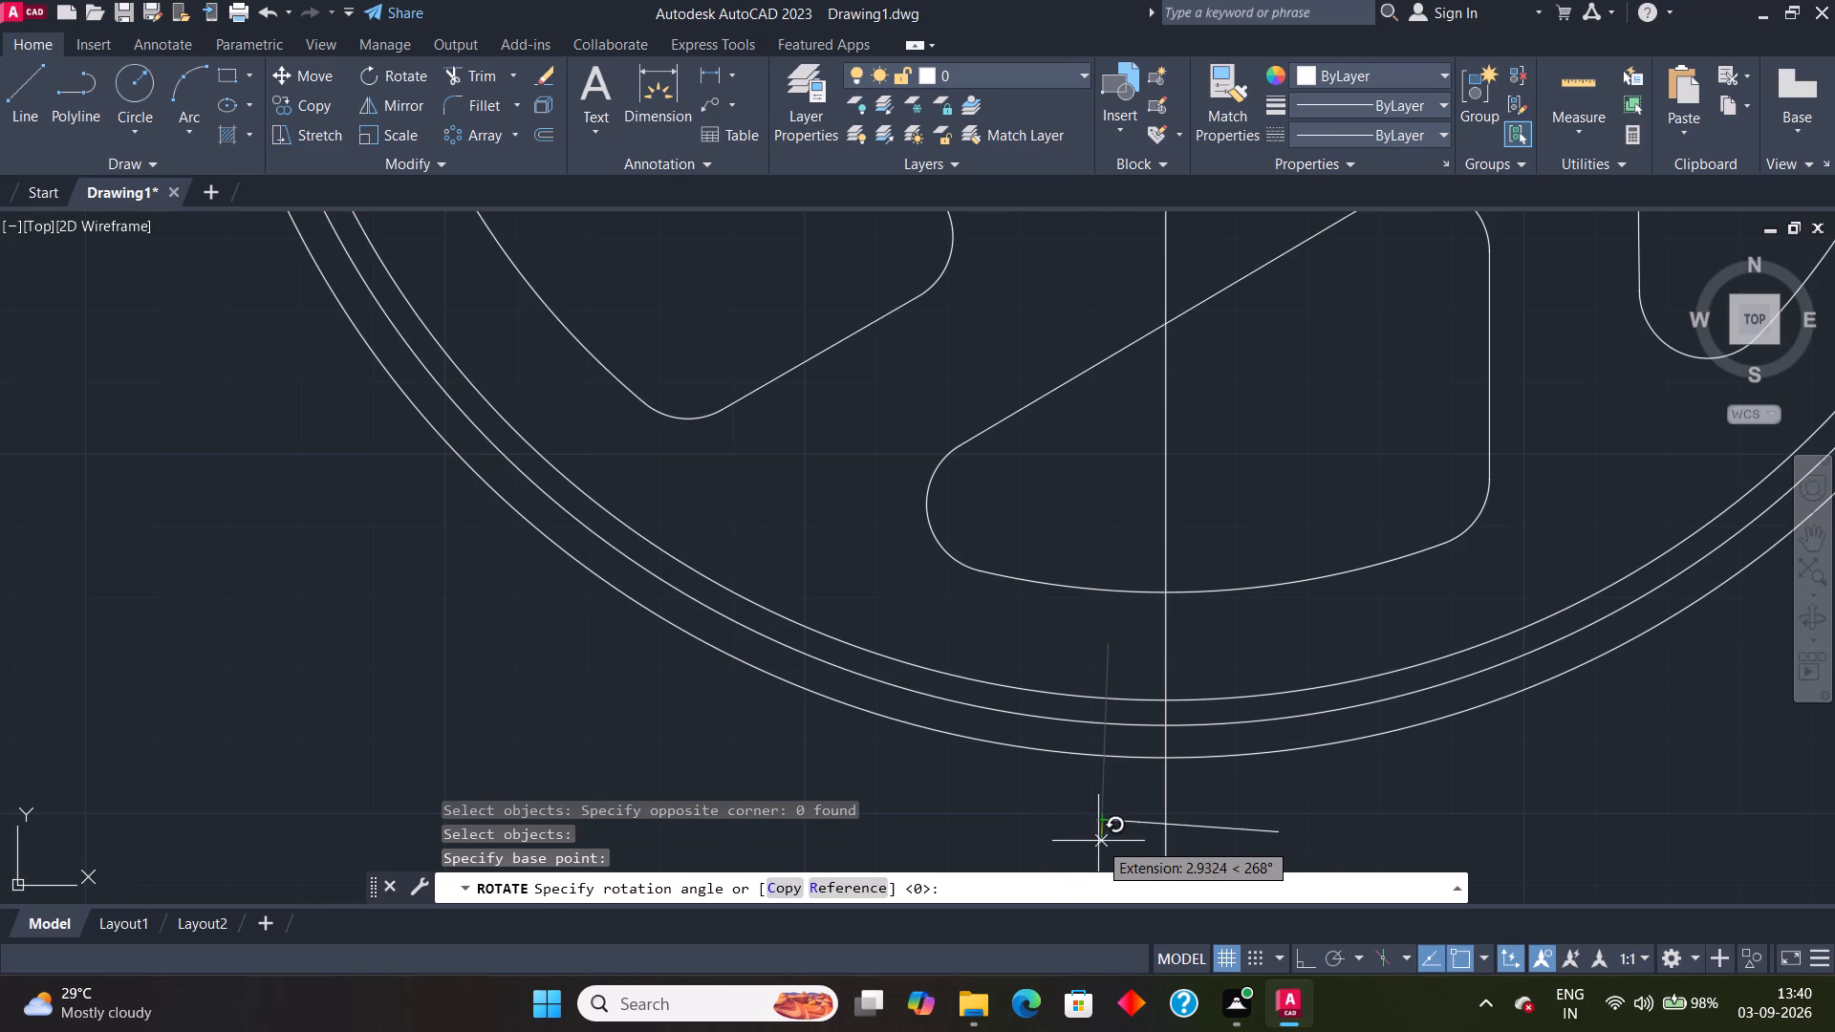
{"action": "middle_click_drag", "start_coordinate": [1077, 805], "coordinate": [1058, 676]}
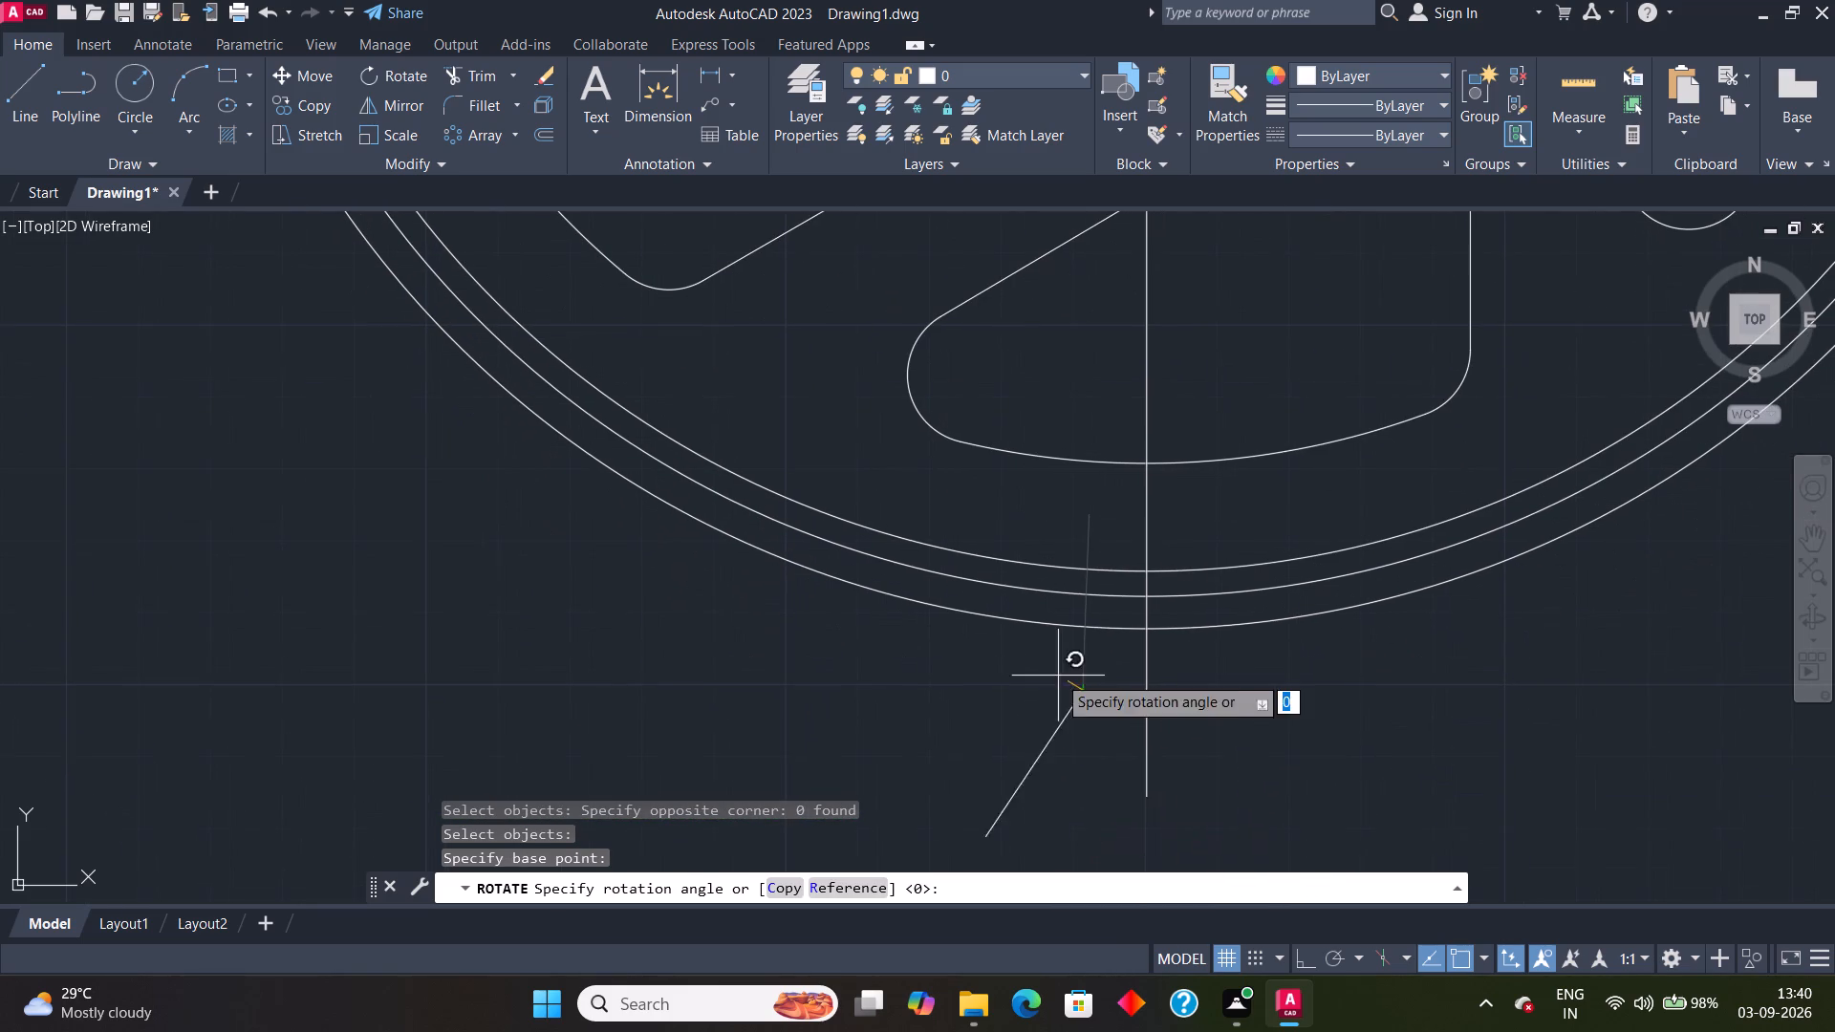
{"action": "key", "text": "2"}
{"action": "key", "text": "3"}
{"action": "key", "text": "period"}
{"action": "key", "text": "7"}
{"action": "key", "text": "5"}
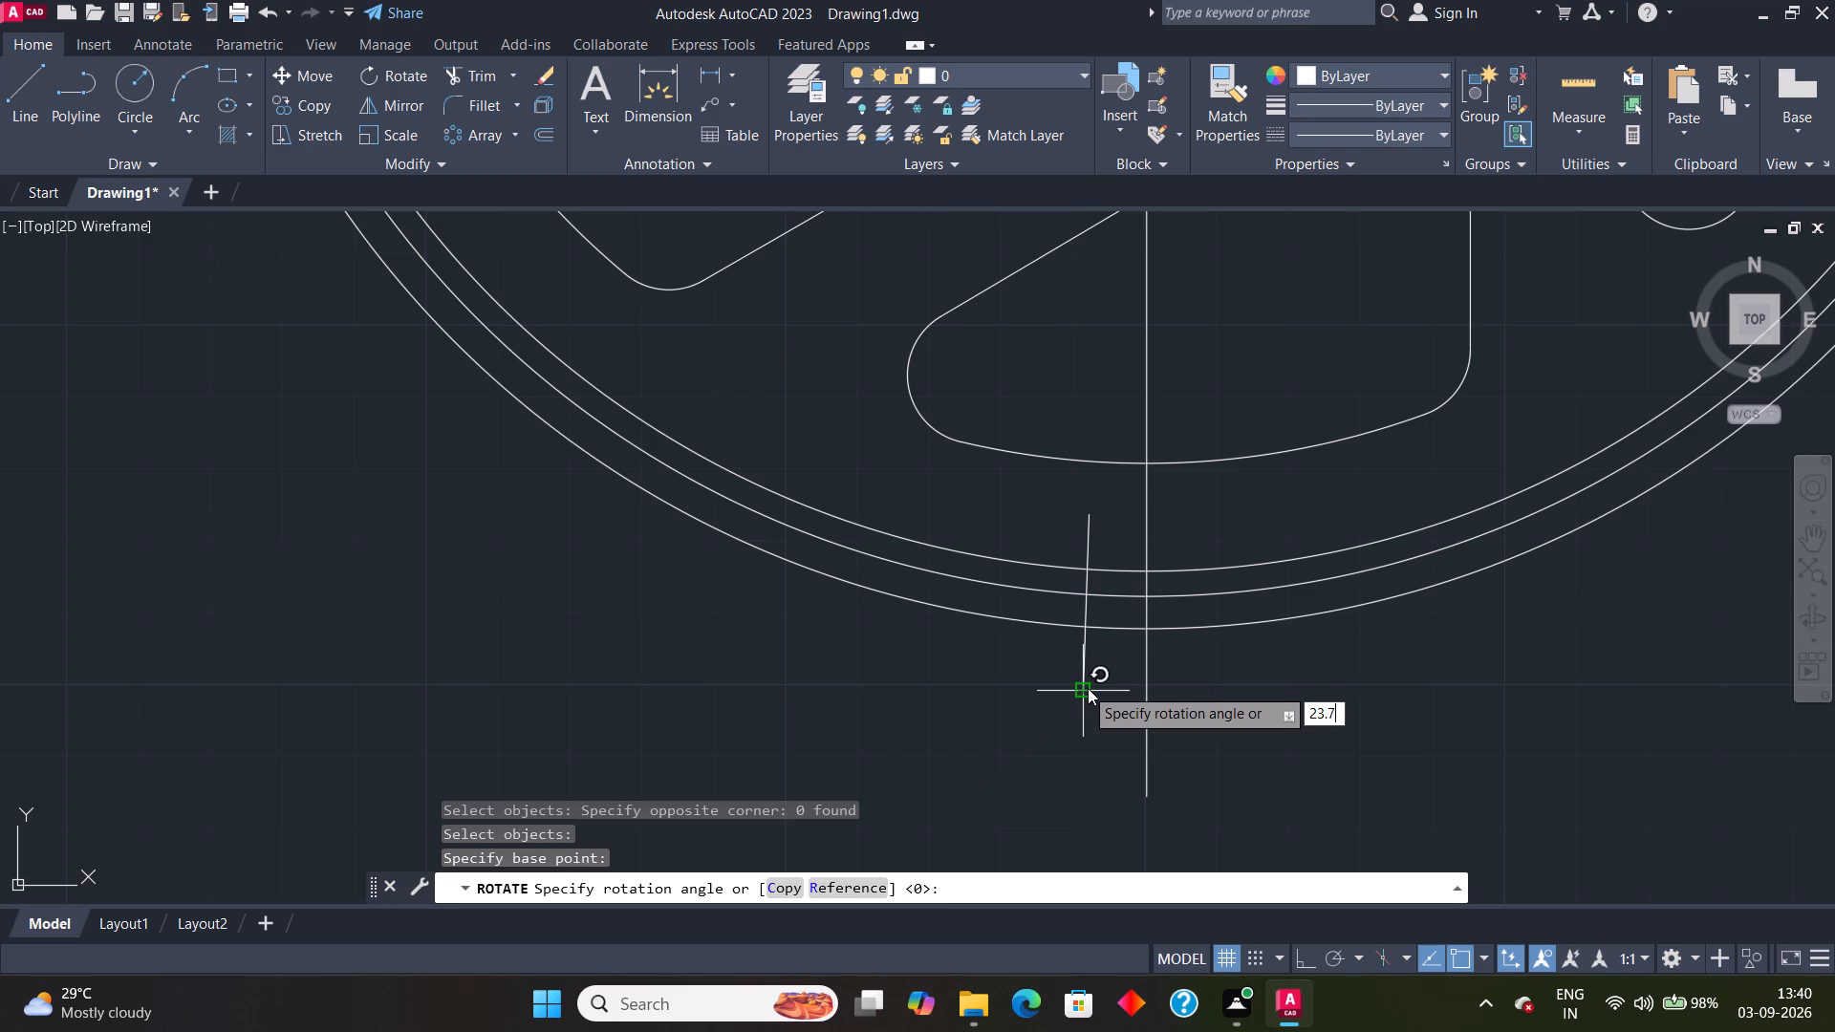
{"action": "key", "text": "Return"}
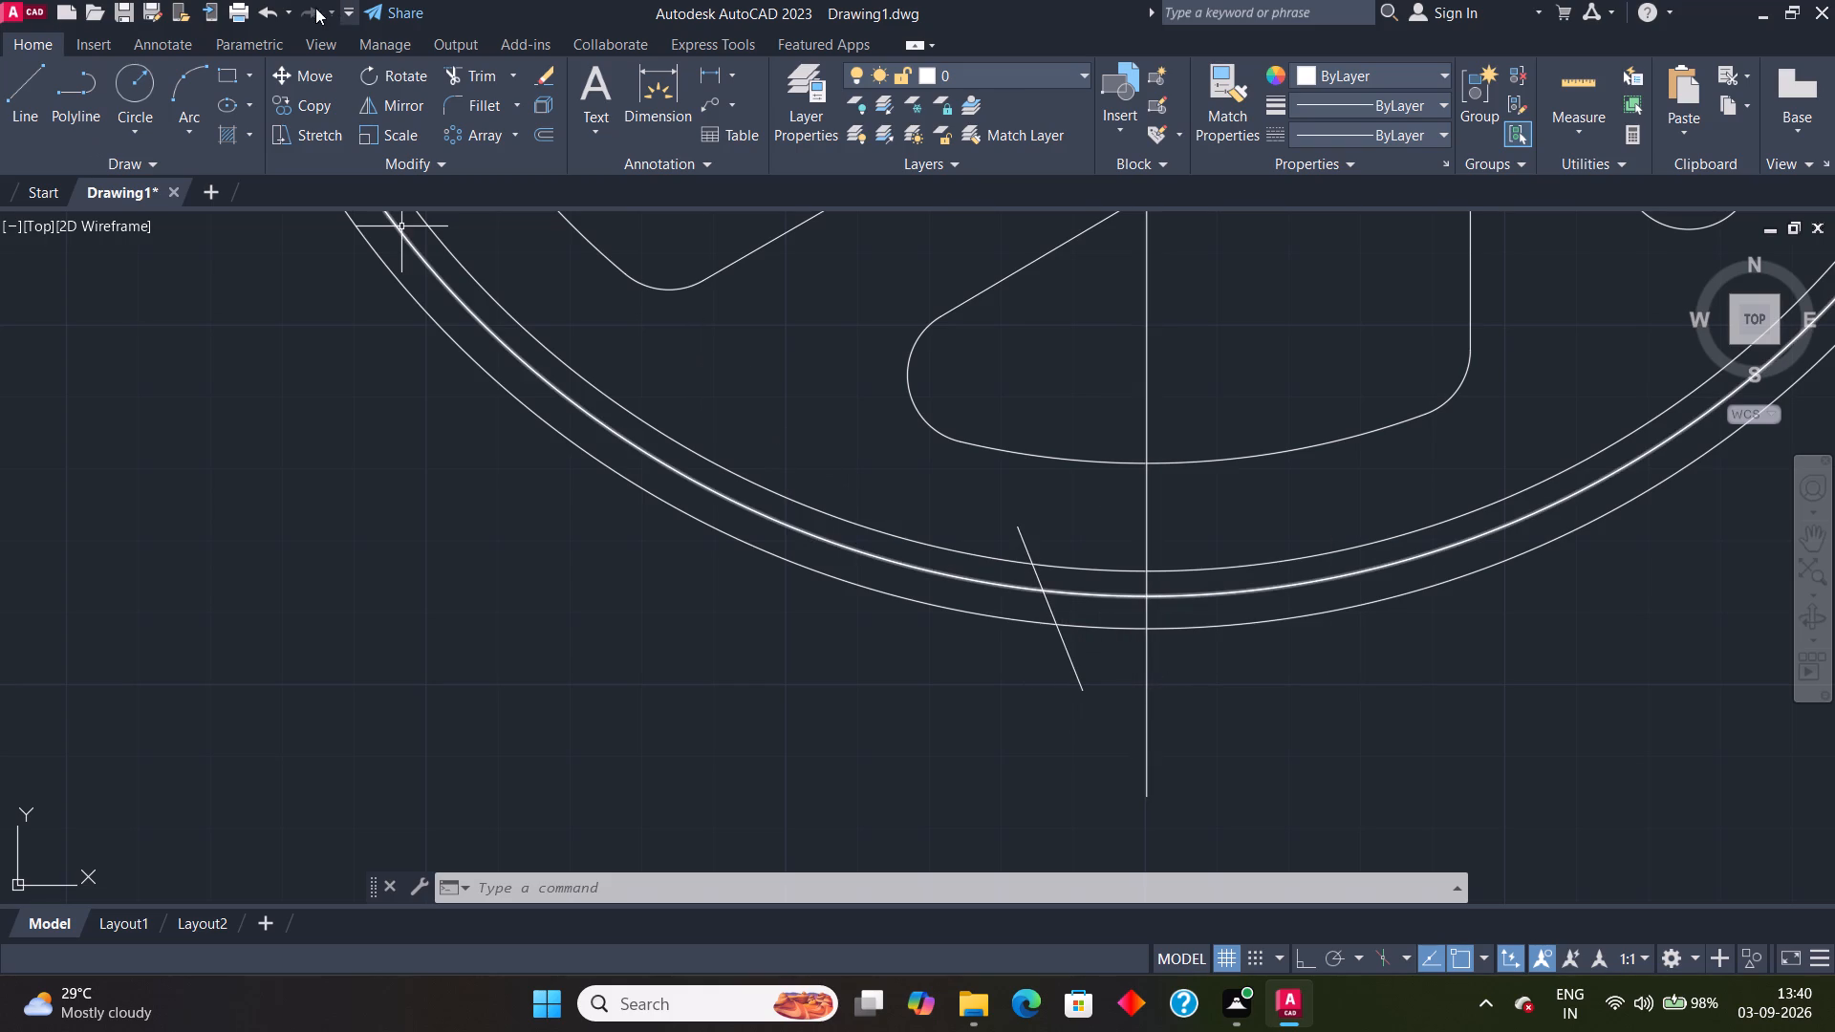
{"action": "left_click", "coordinate": [252, 16]}
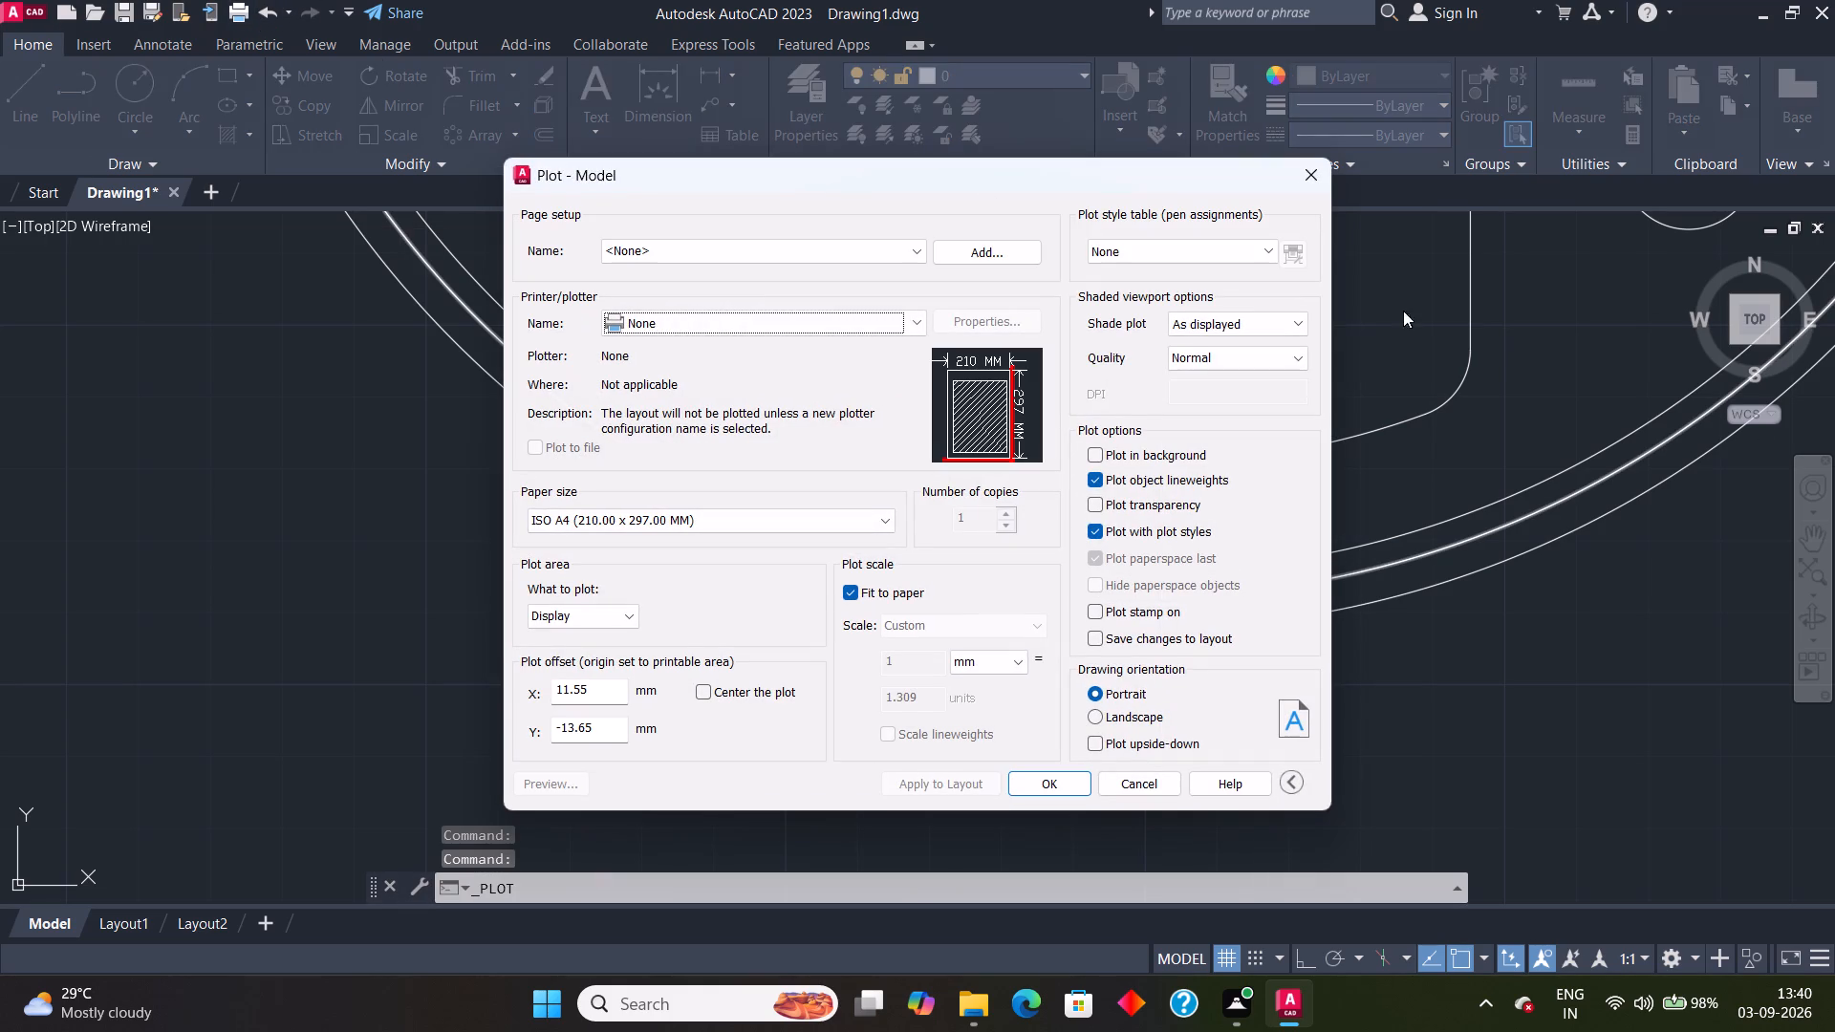
{"action": "left_click", "coordinate": [1313, 183]}
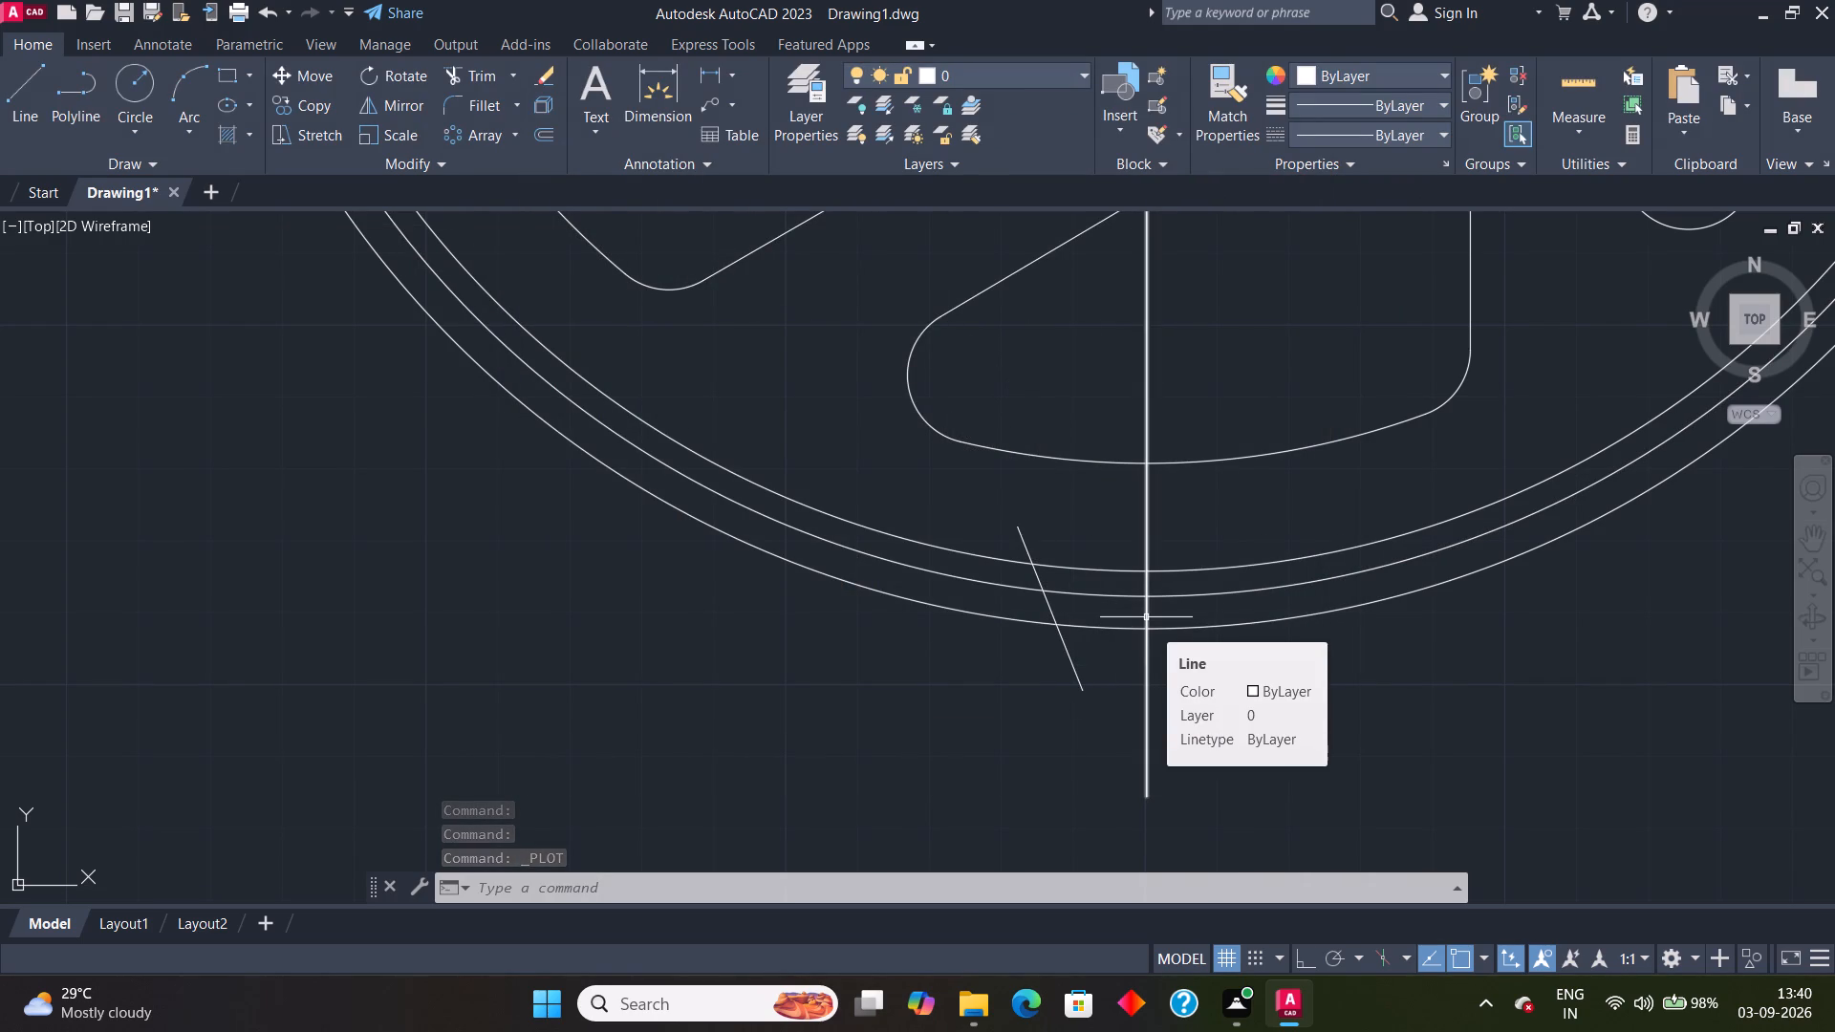
Rotate the angled line half a turn about its upper endpoint so it extends up across the pocket's lower edge.
{"action": "left_click", "coordinate": [1068, 649]}
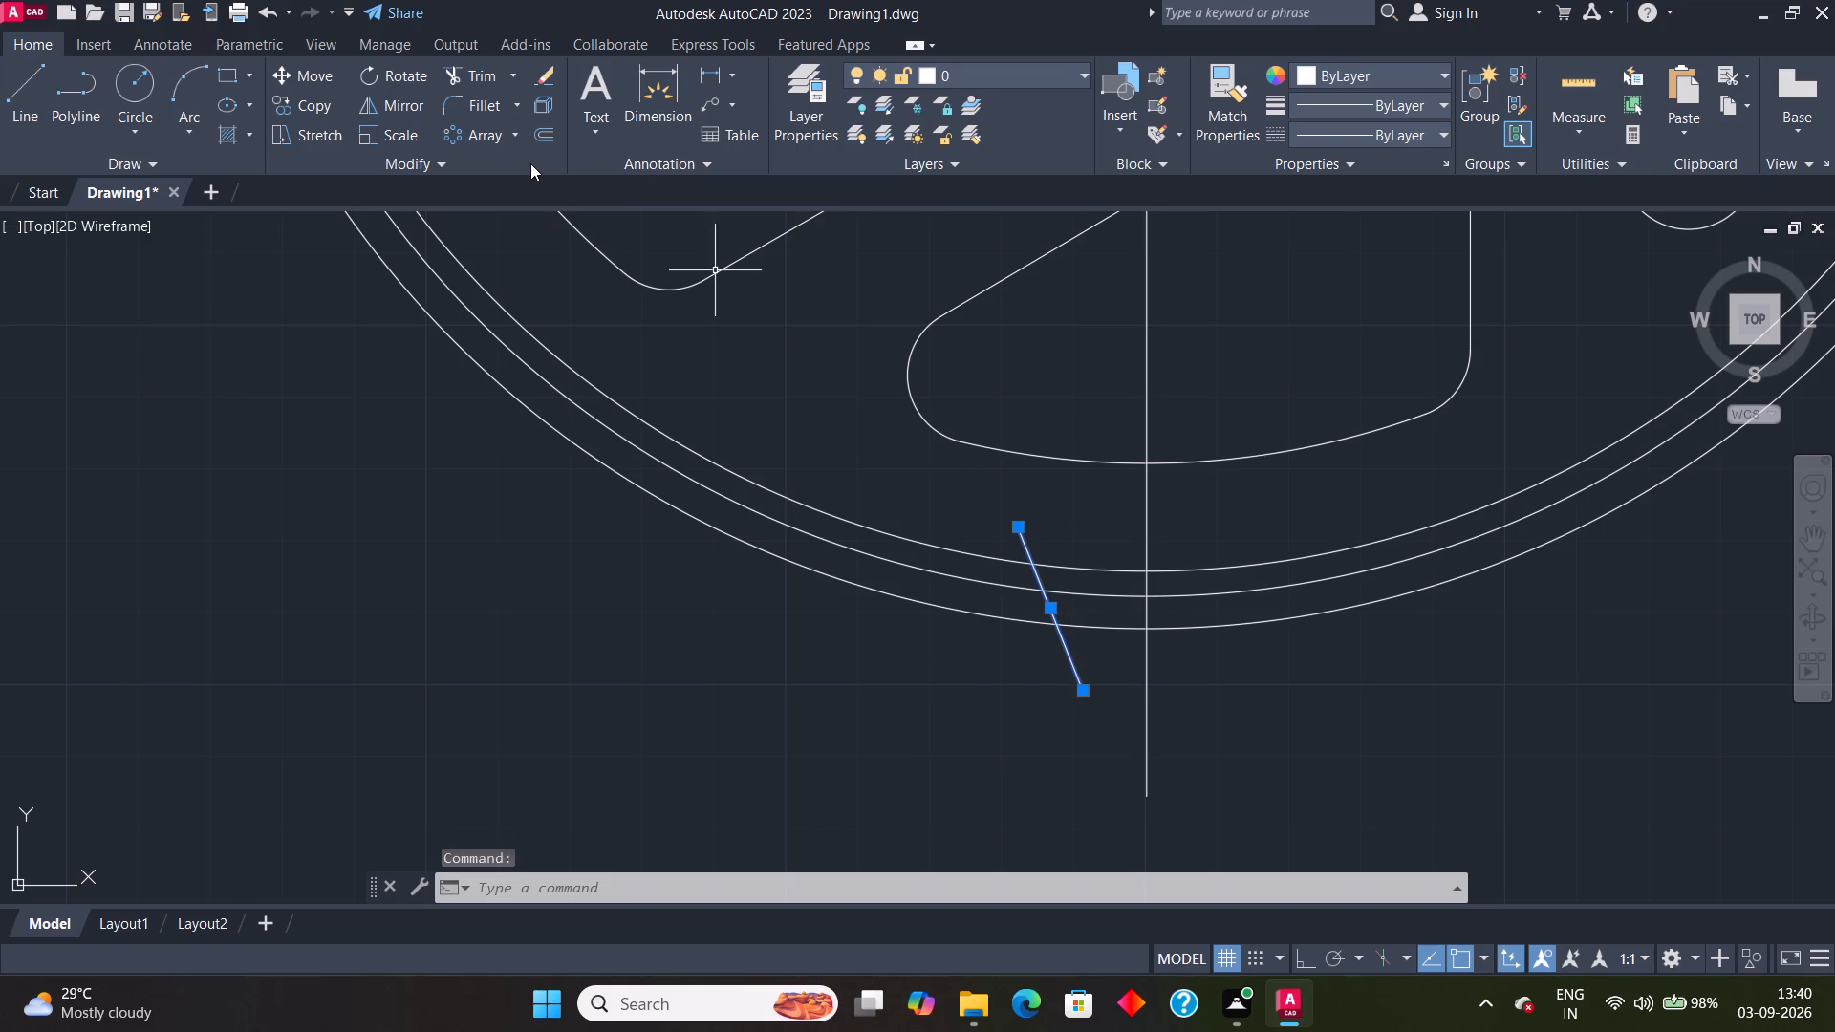
{"action": "left_click", "coordinate": [404, 82]}
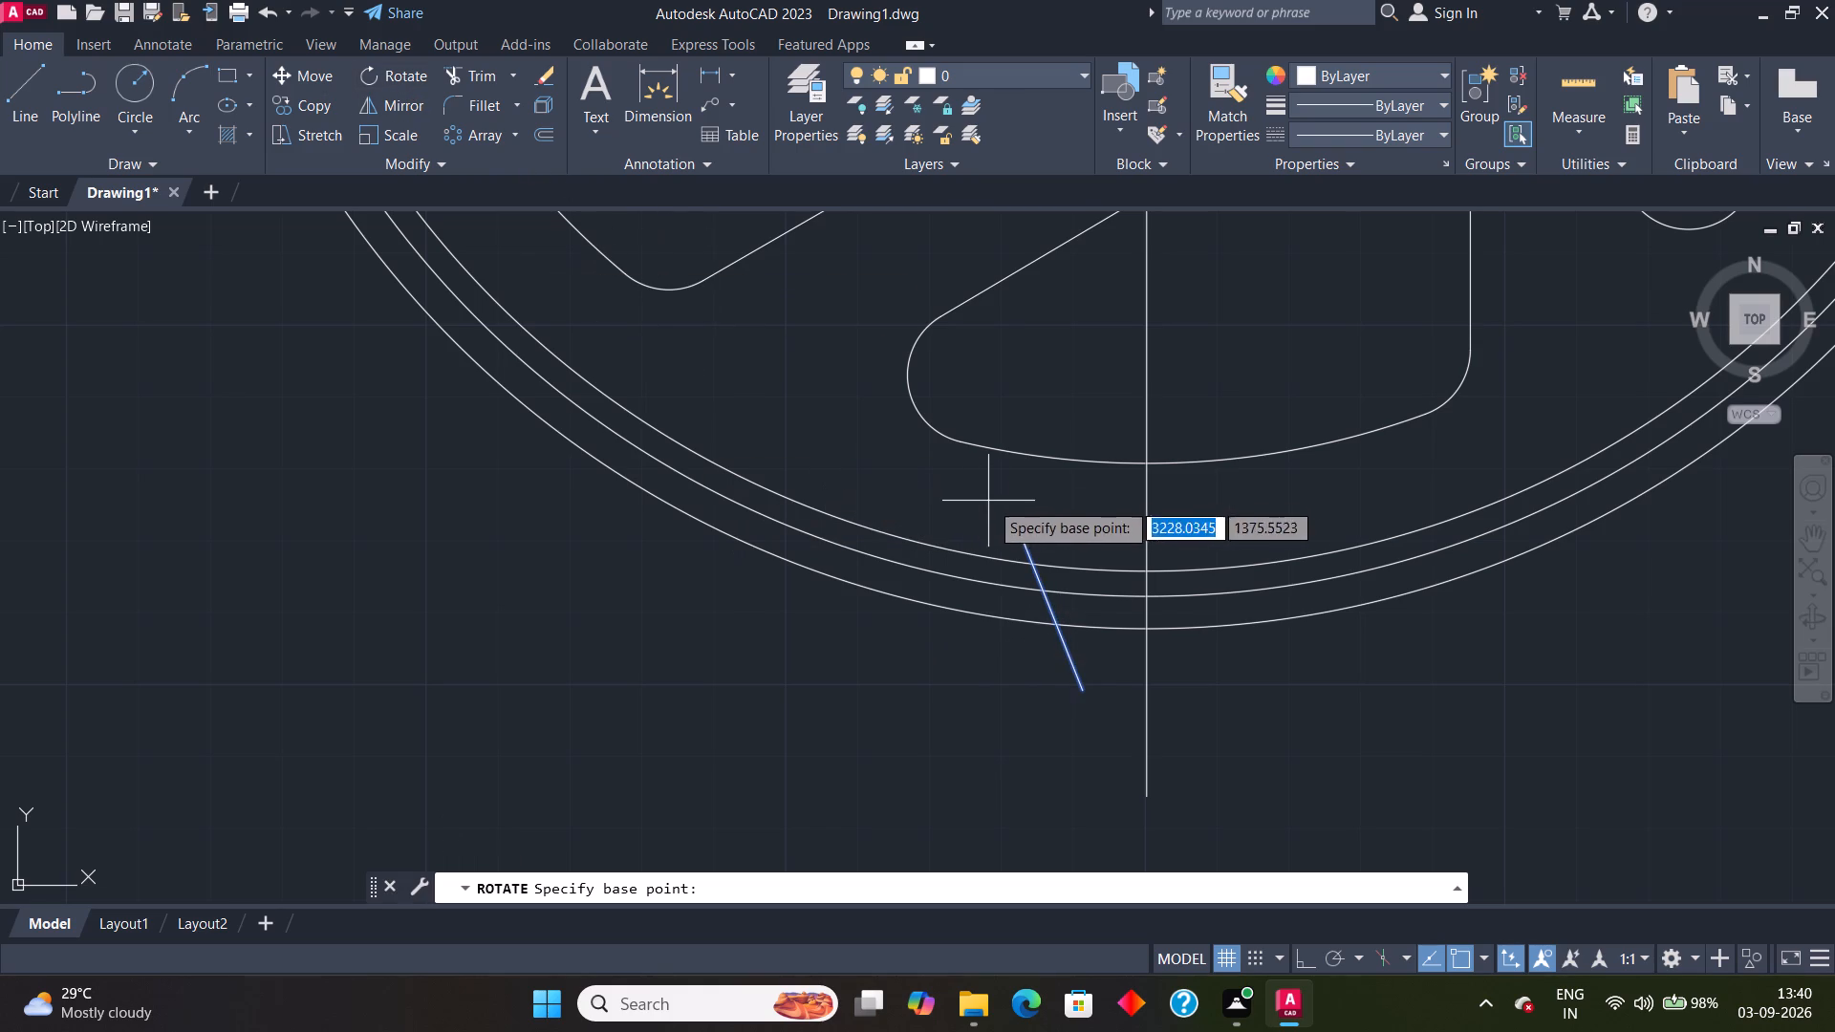
{"action": "left_click", "coordinate": [1013, 527]}
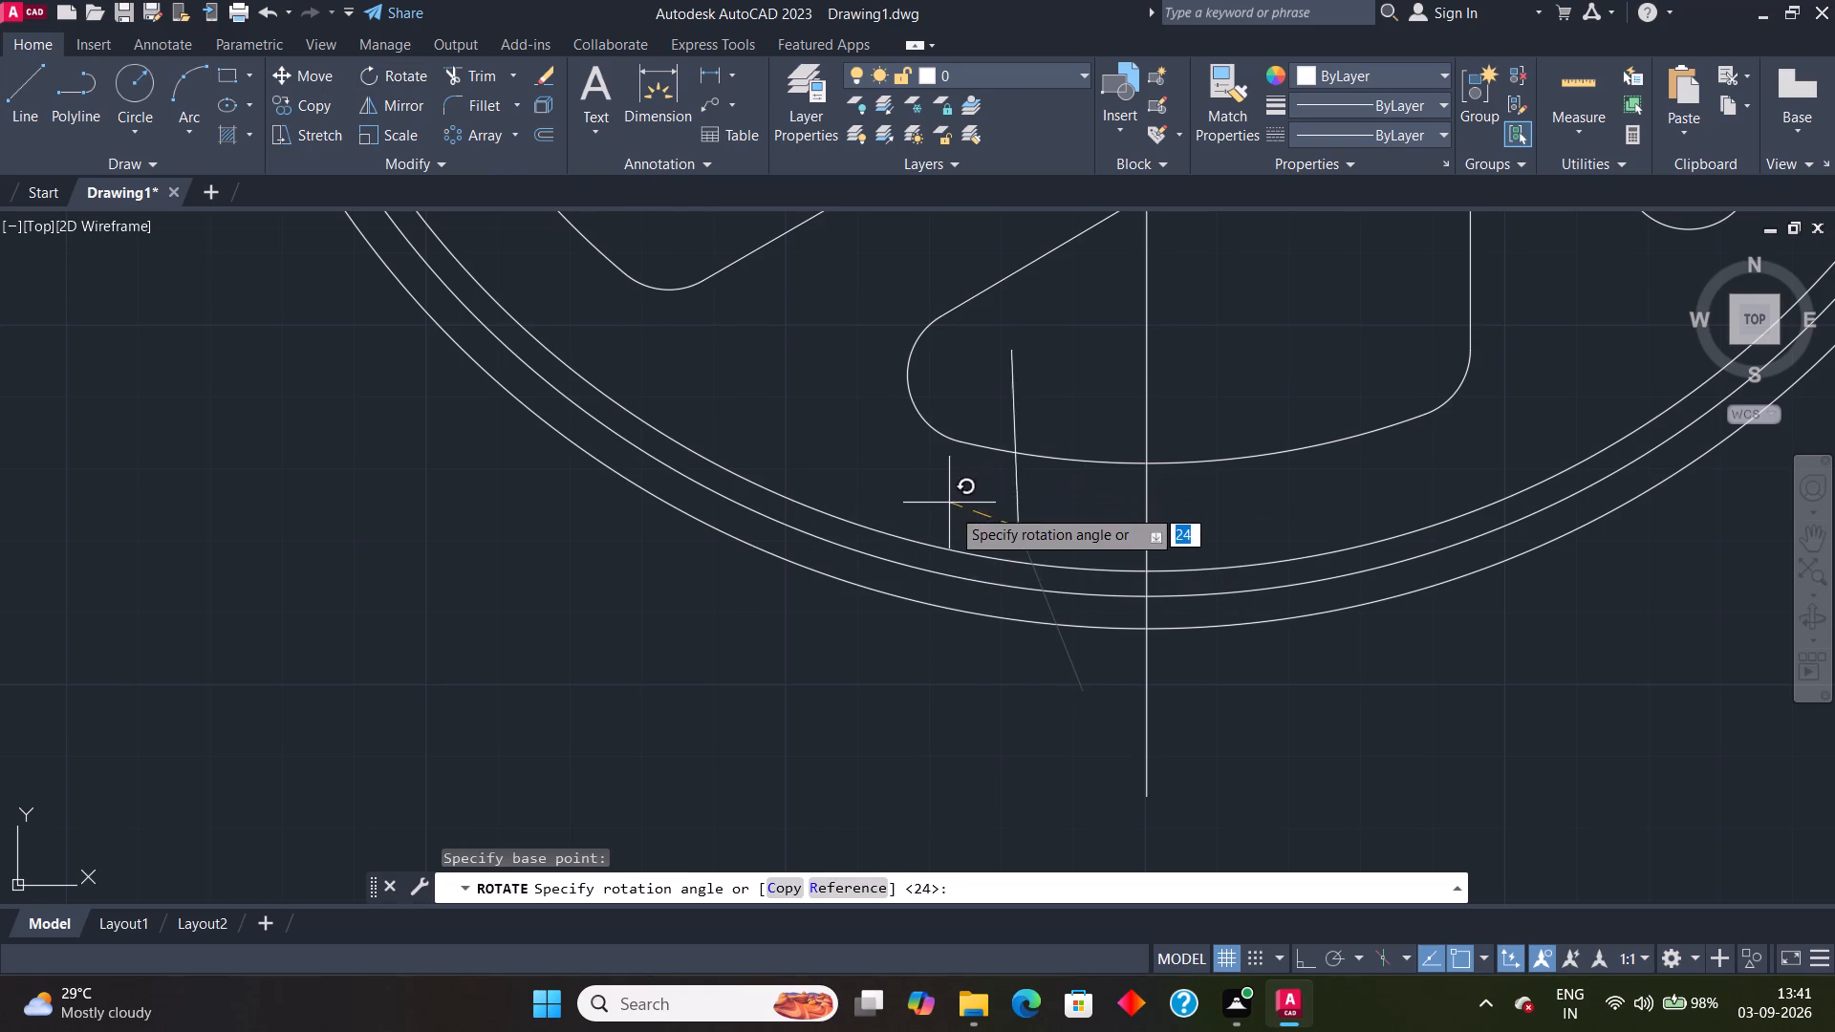
{"action": "left_click", "coordinate": [977, 527]}
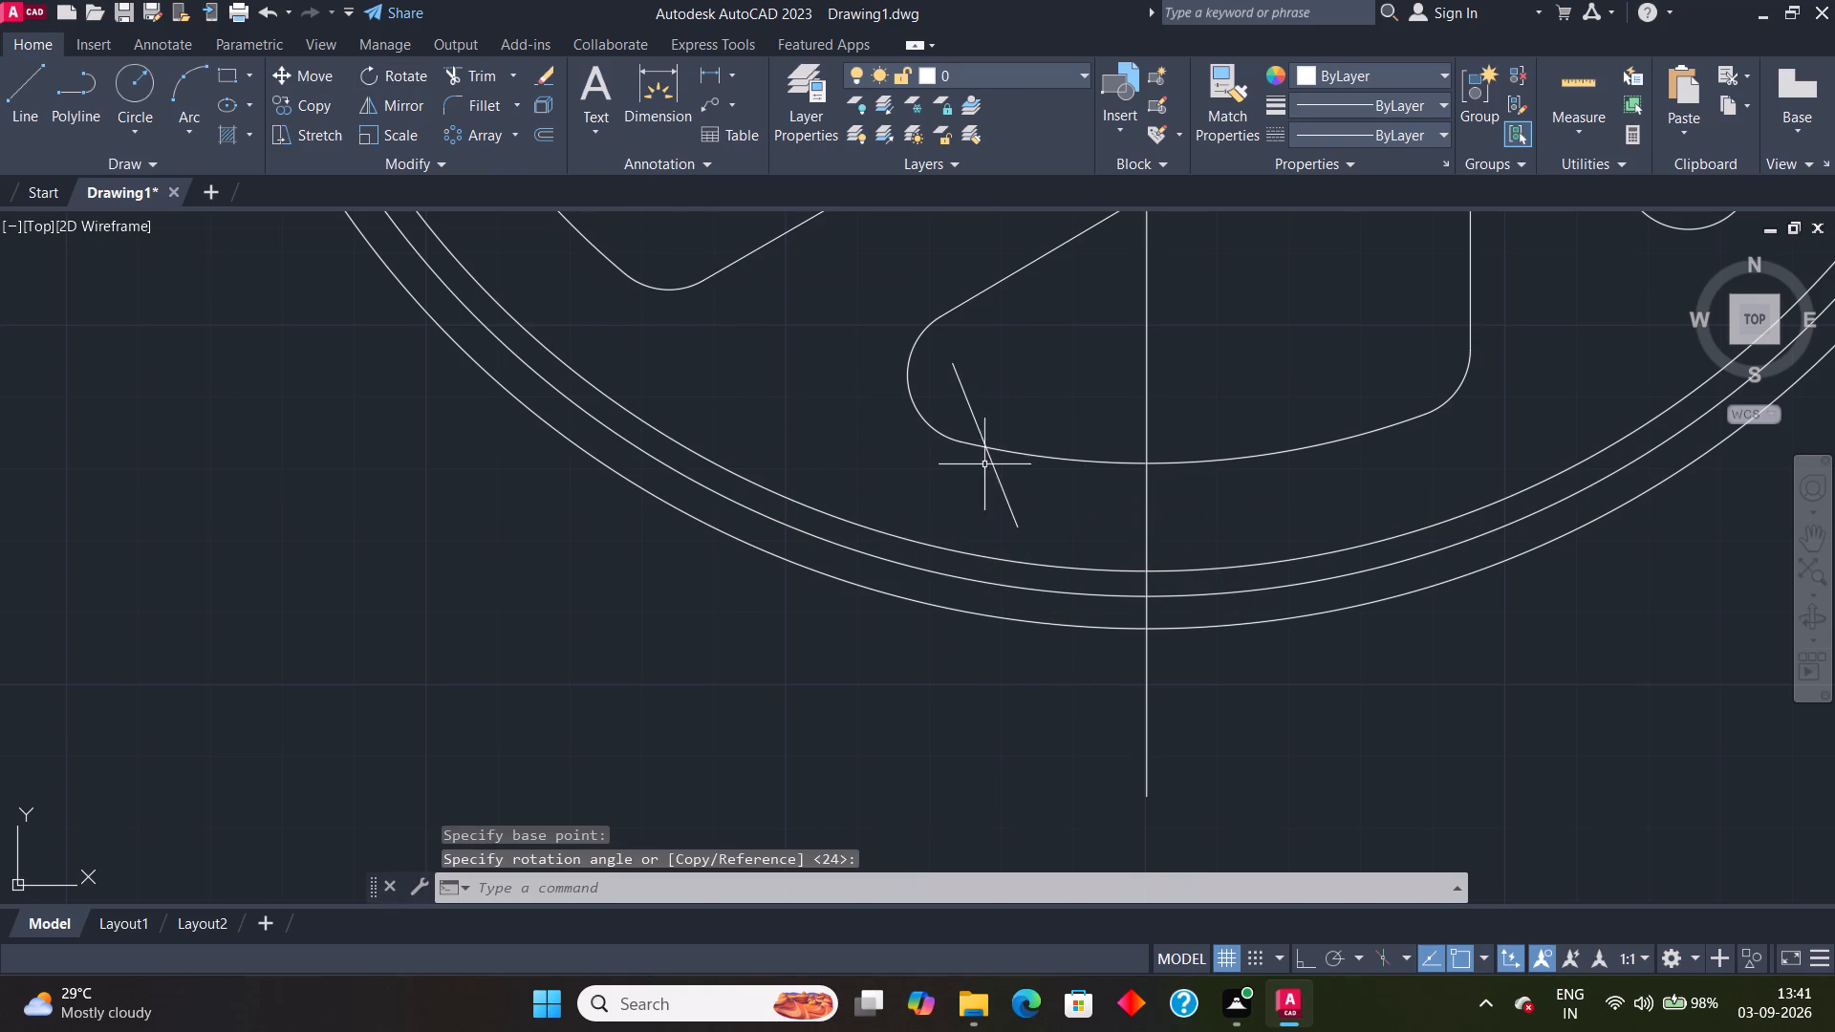
Move the angled line by its lower endpoint onto the vertical centre line, just above the innermost rim circle.
{"action": "left_click", "coordinate": [1013, 511]}
{"action": "key", "text": "m"}
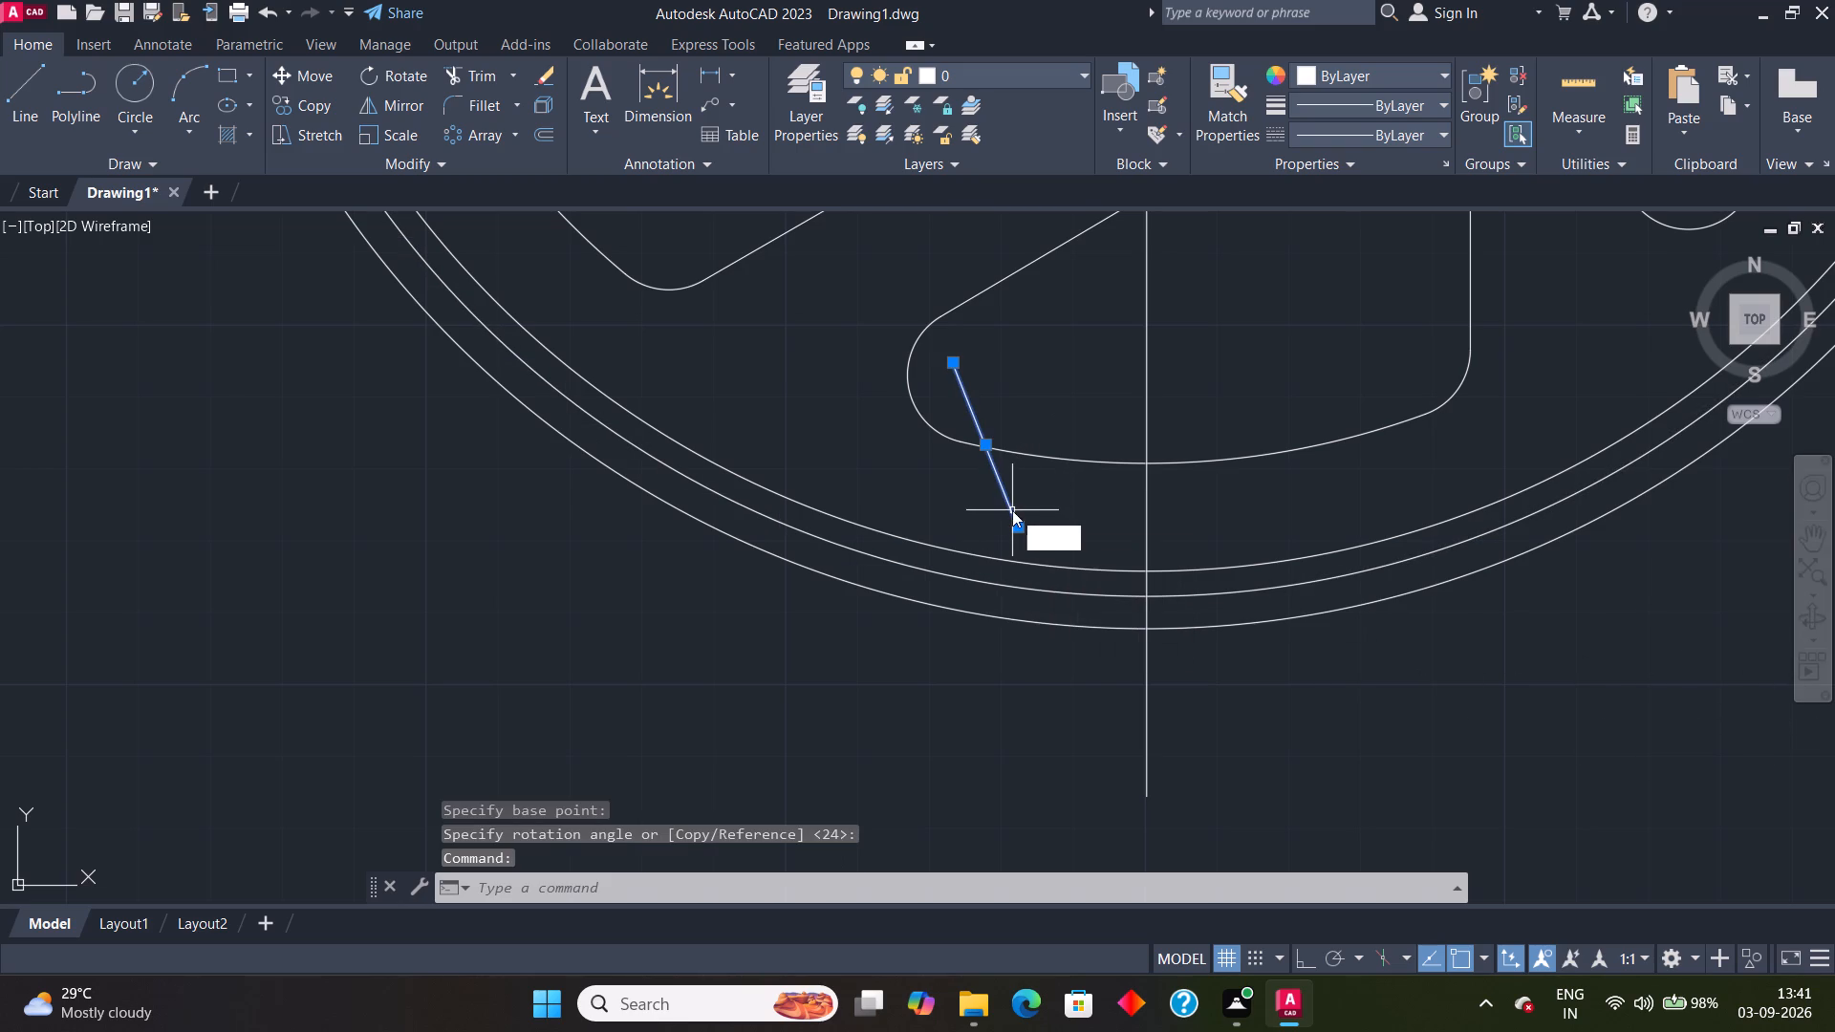
{"action": "key", "text": "Return"}
{"action": "left_click", "coordinate": [1014, 529]}
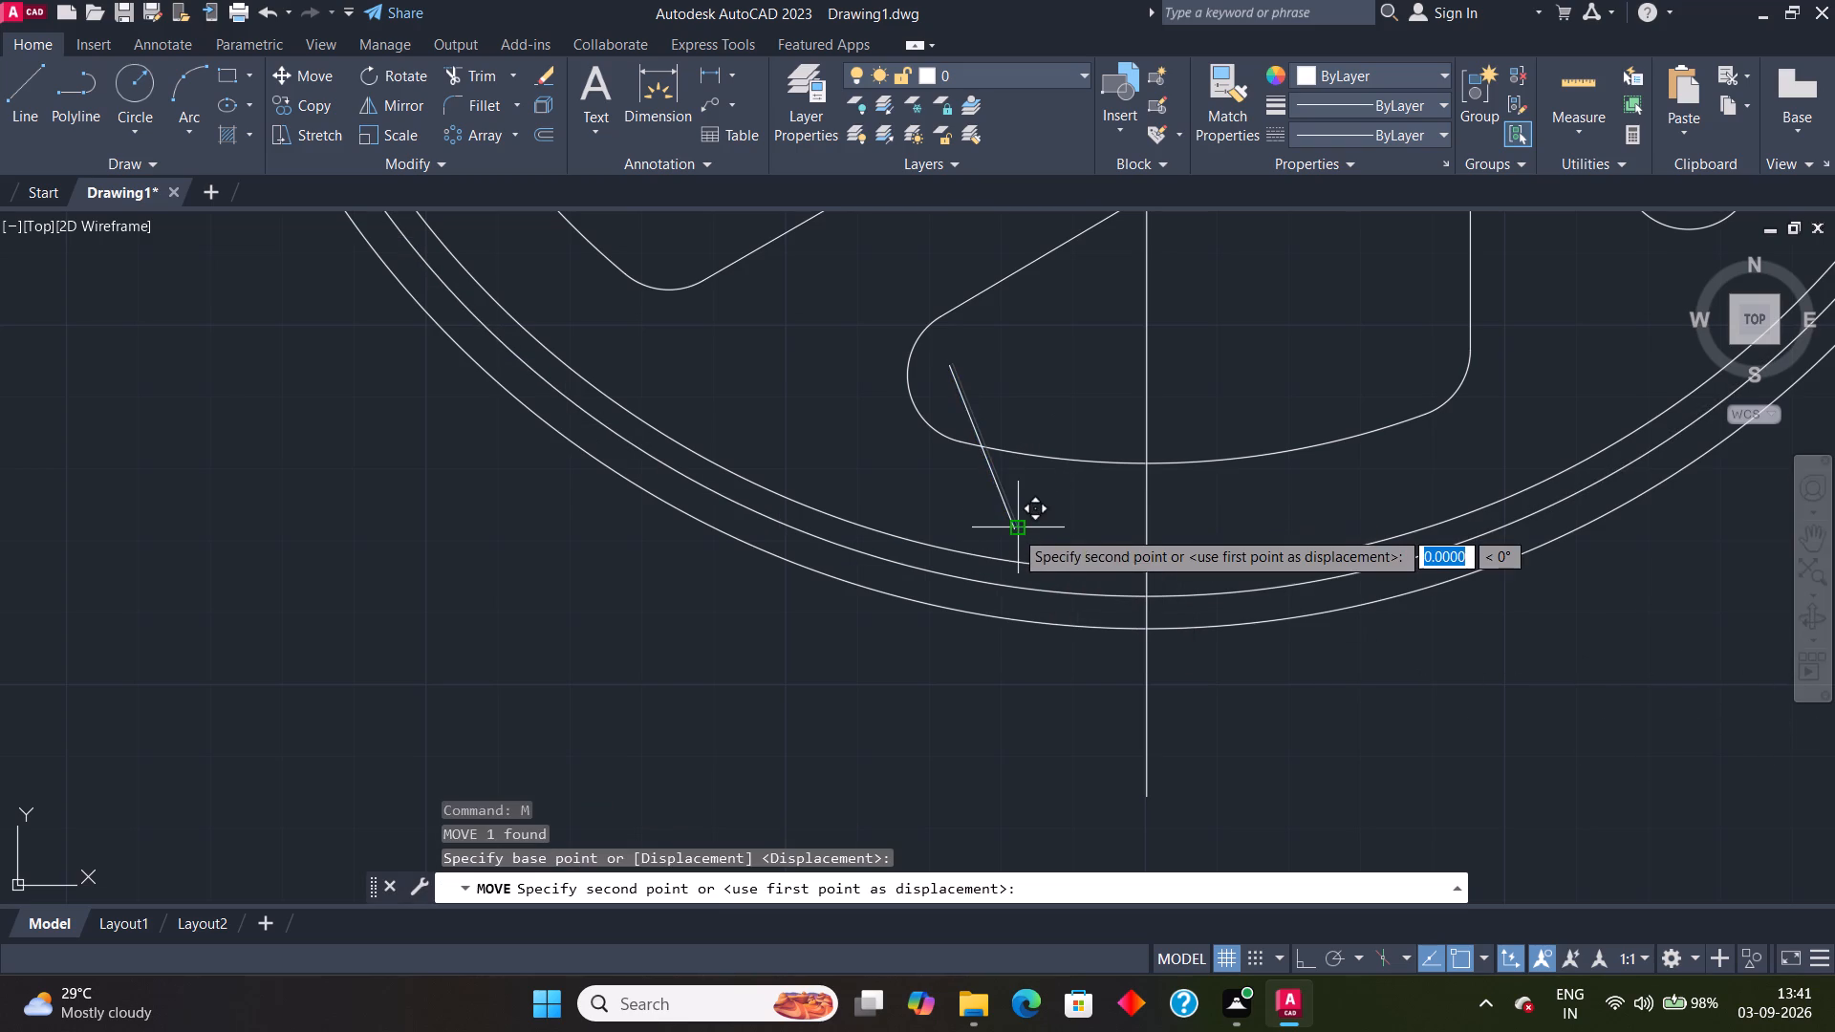
{"action": "left_click", "coordinate": [1144, 549]}
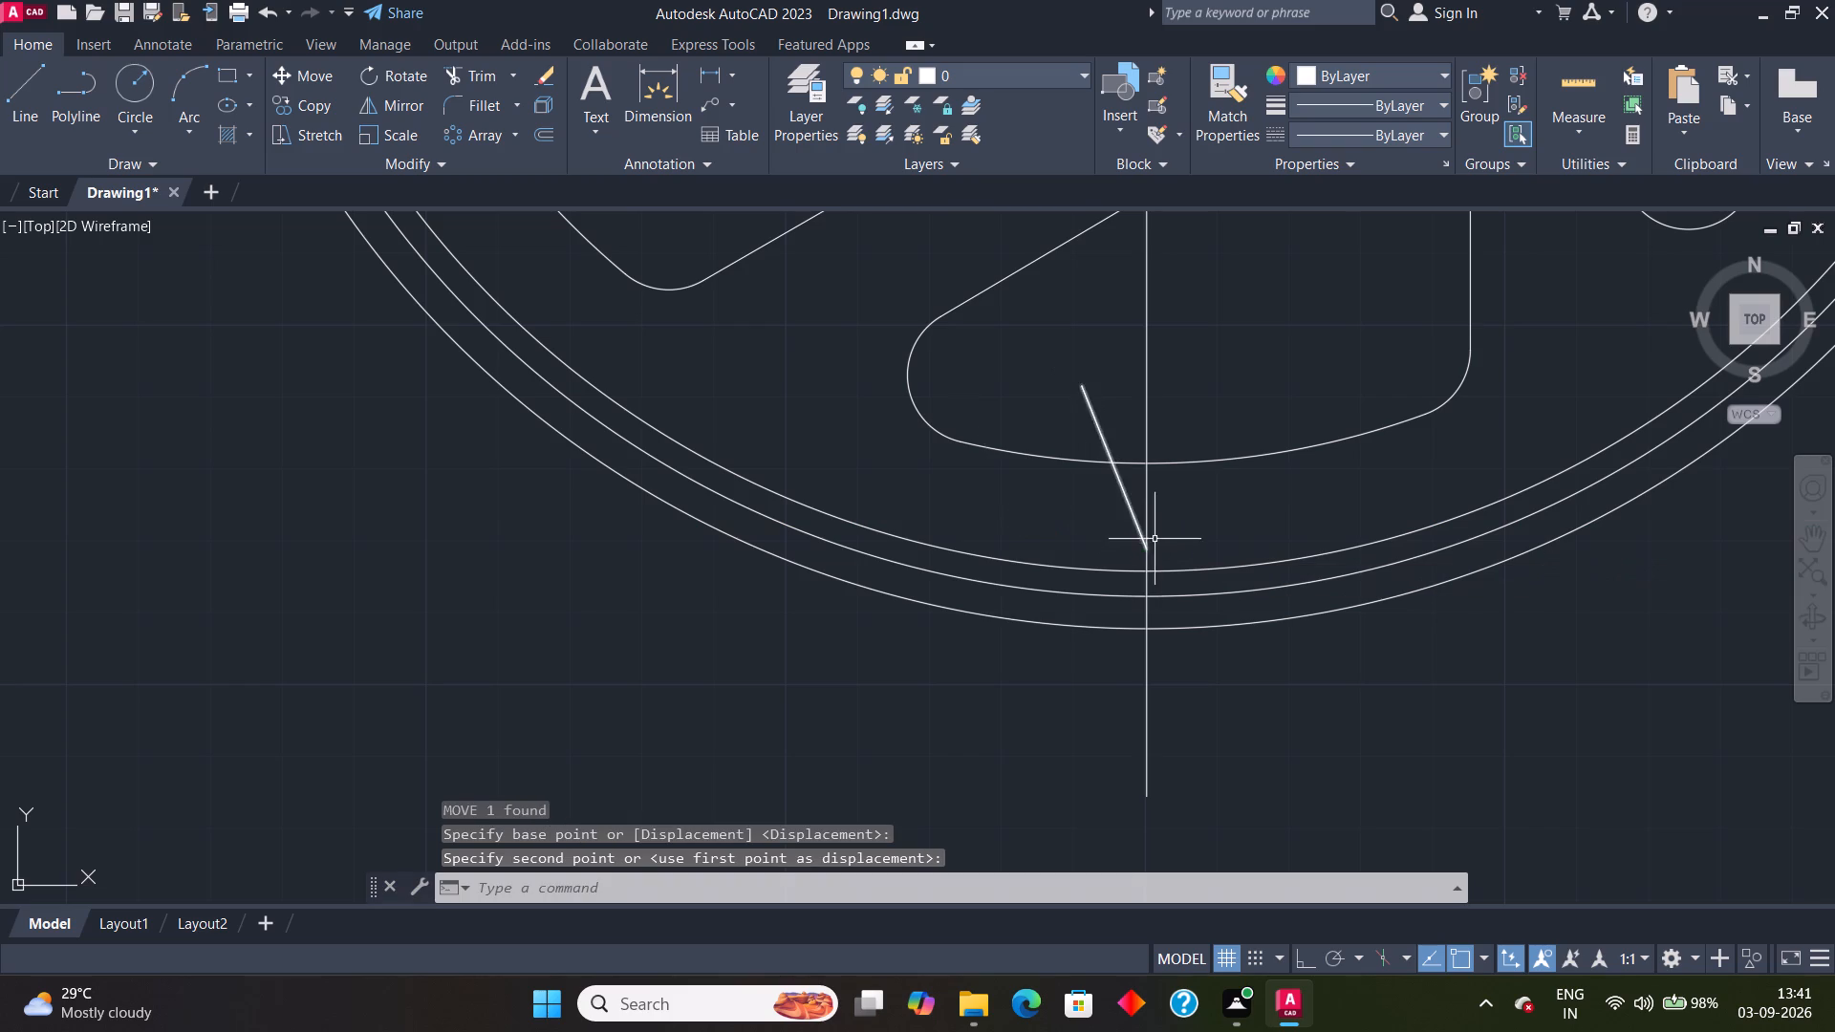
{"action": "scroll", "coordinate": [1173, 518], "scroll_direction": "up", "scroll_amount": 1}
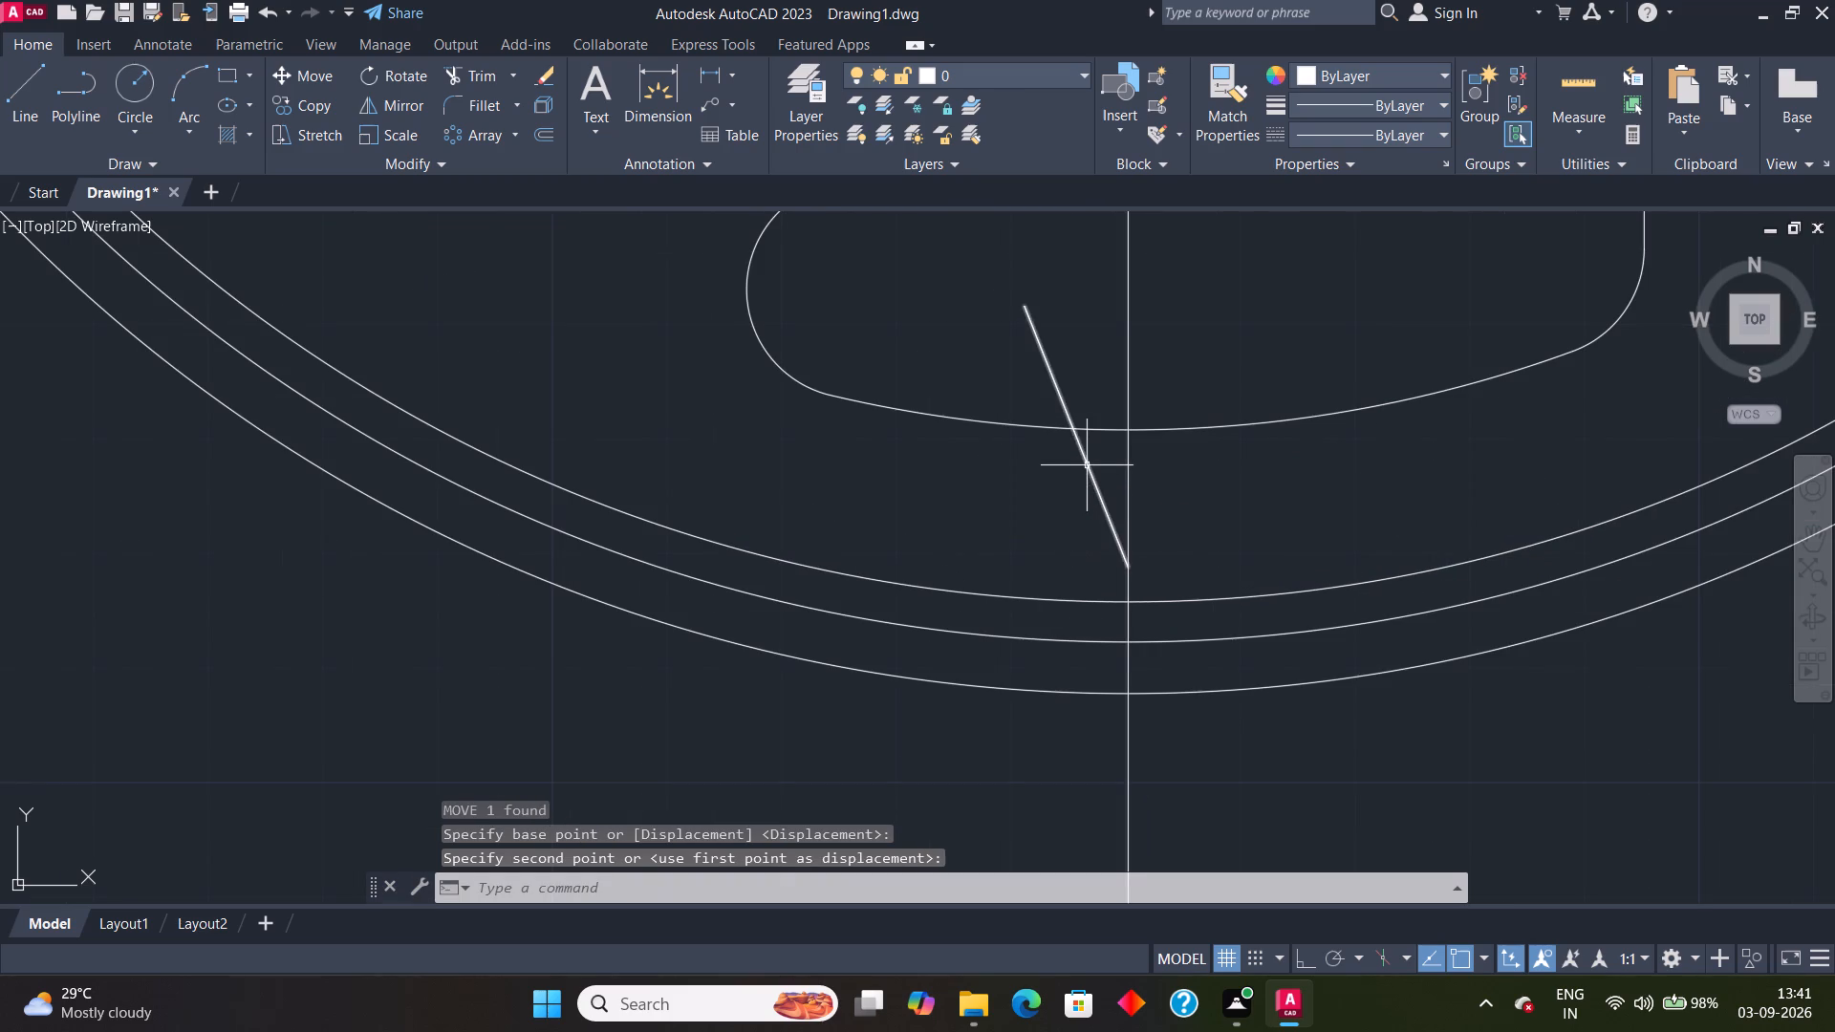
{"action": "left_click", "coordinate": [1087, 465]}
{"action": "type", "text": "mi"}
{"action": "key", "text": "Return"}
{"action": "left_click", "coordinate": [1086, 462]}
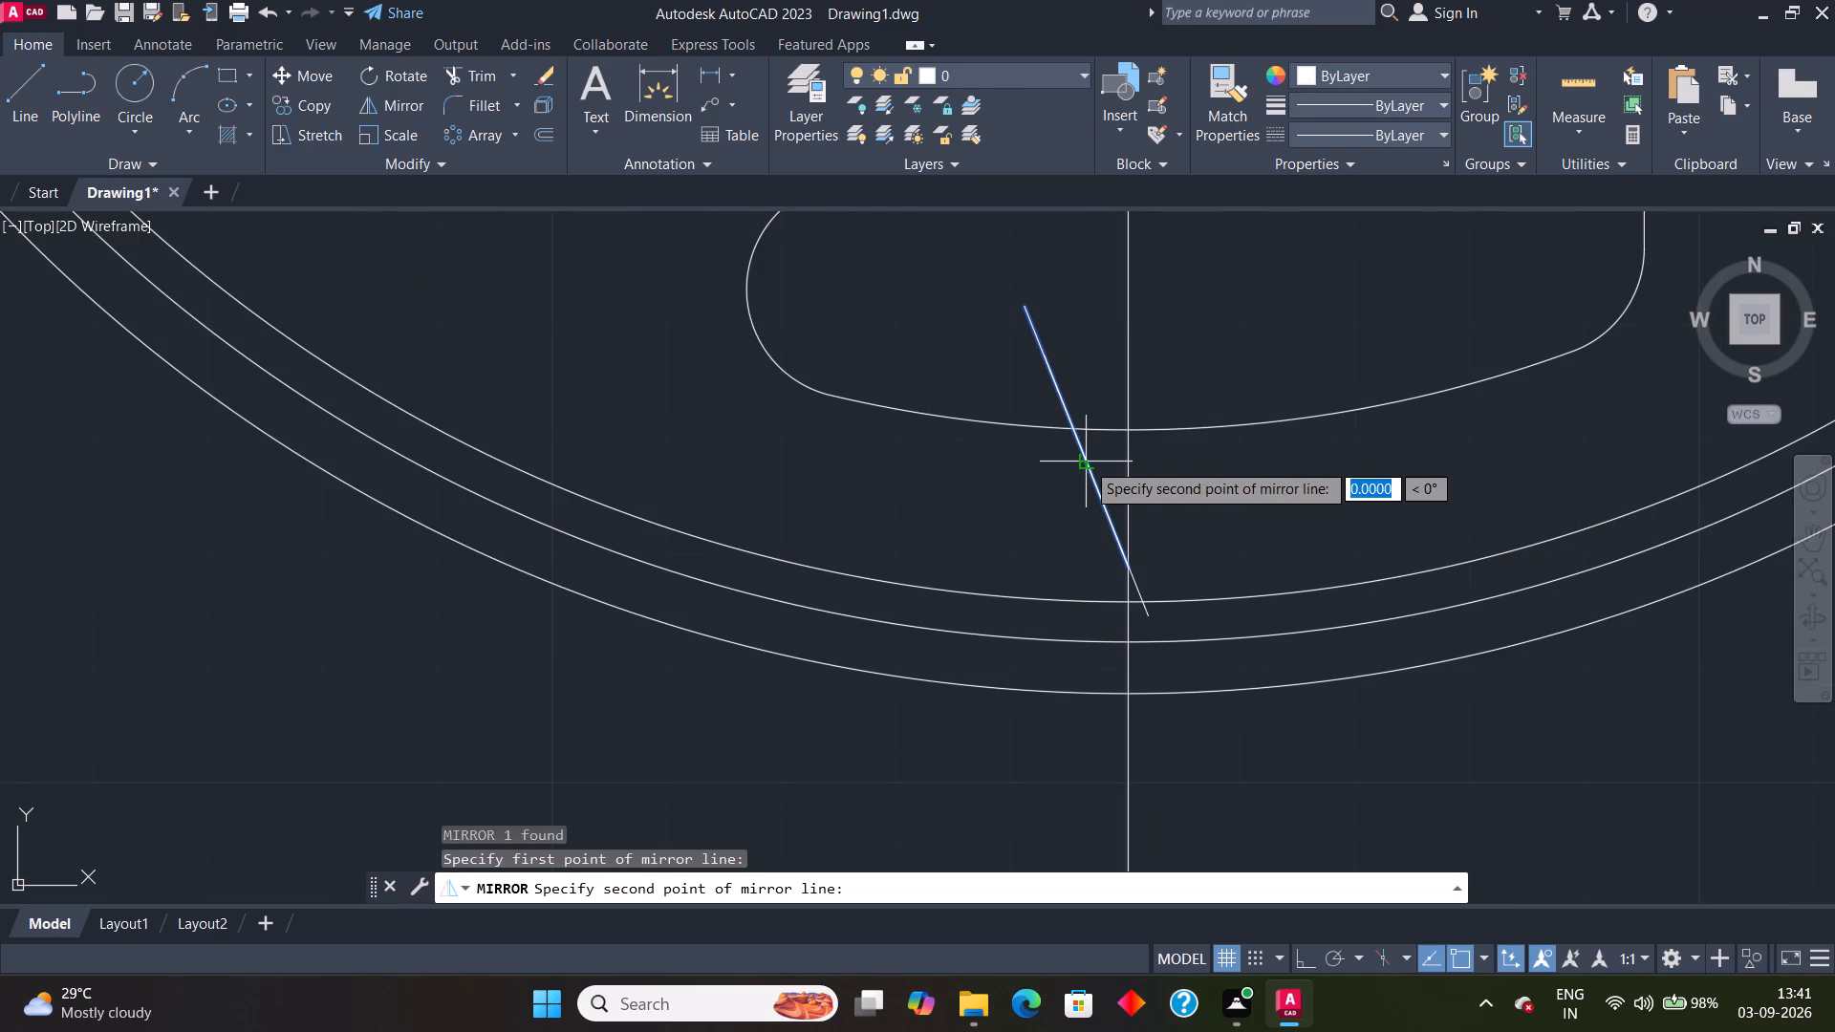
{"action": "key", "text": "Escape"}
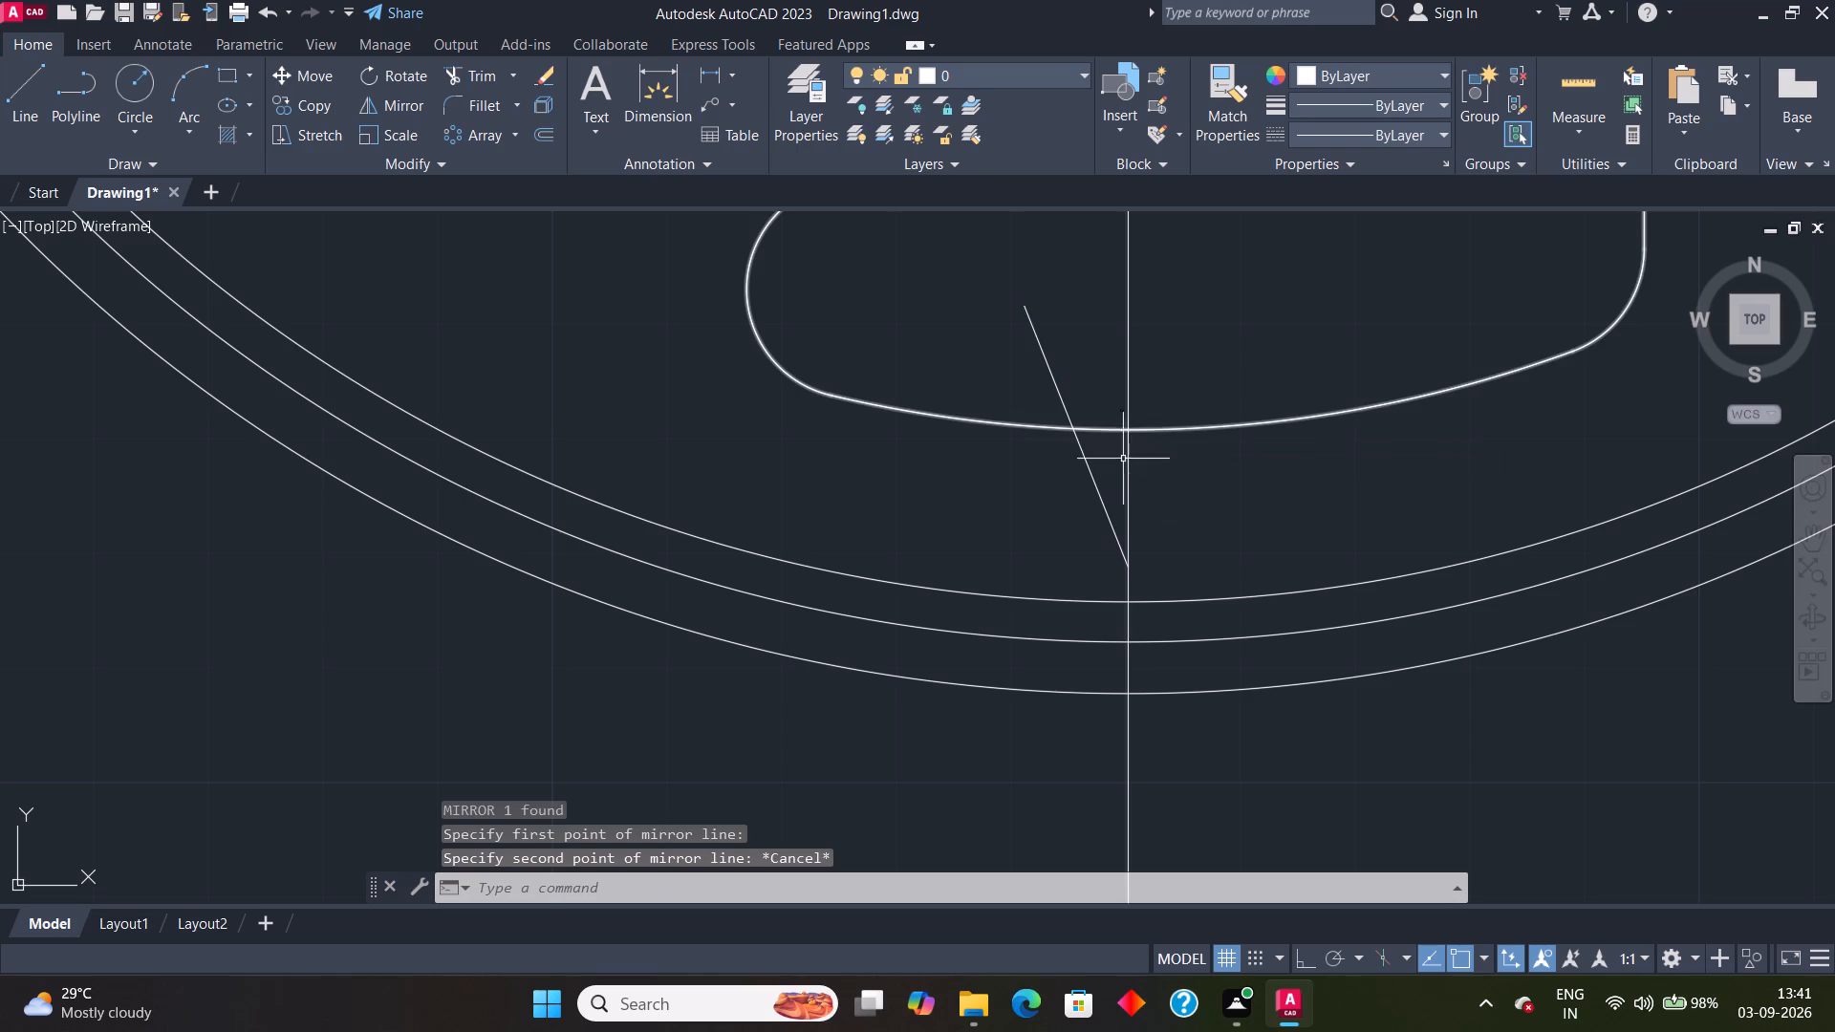
Mirror the angled line across the vertical centre line, keeping the original, to form a V above the rim circles.
{"action": "left_click", "coordinate": [1101, 504]}
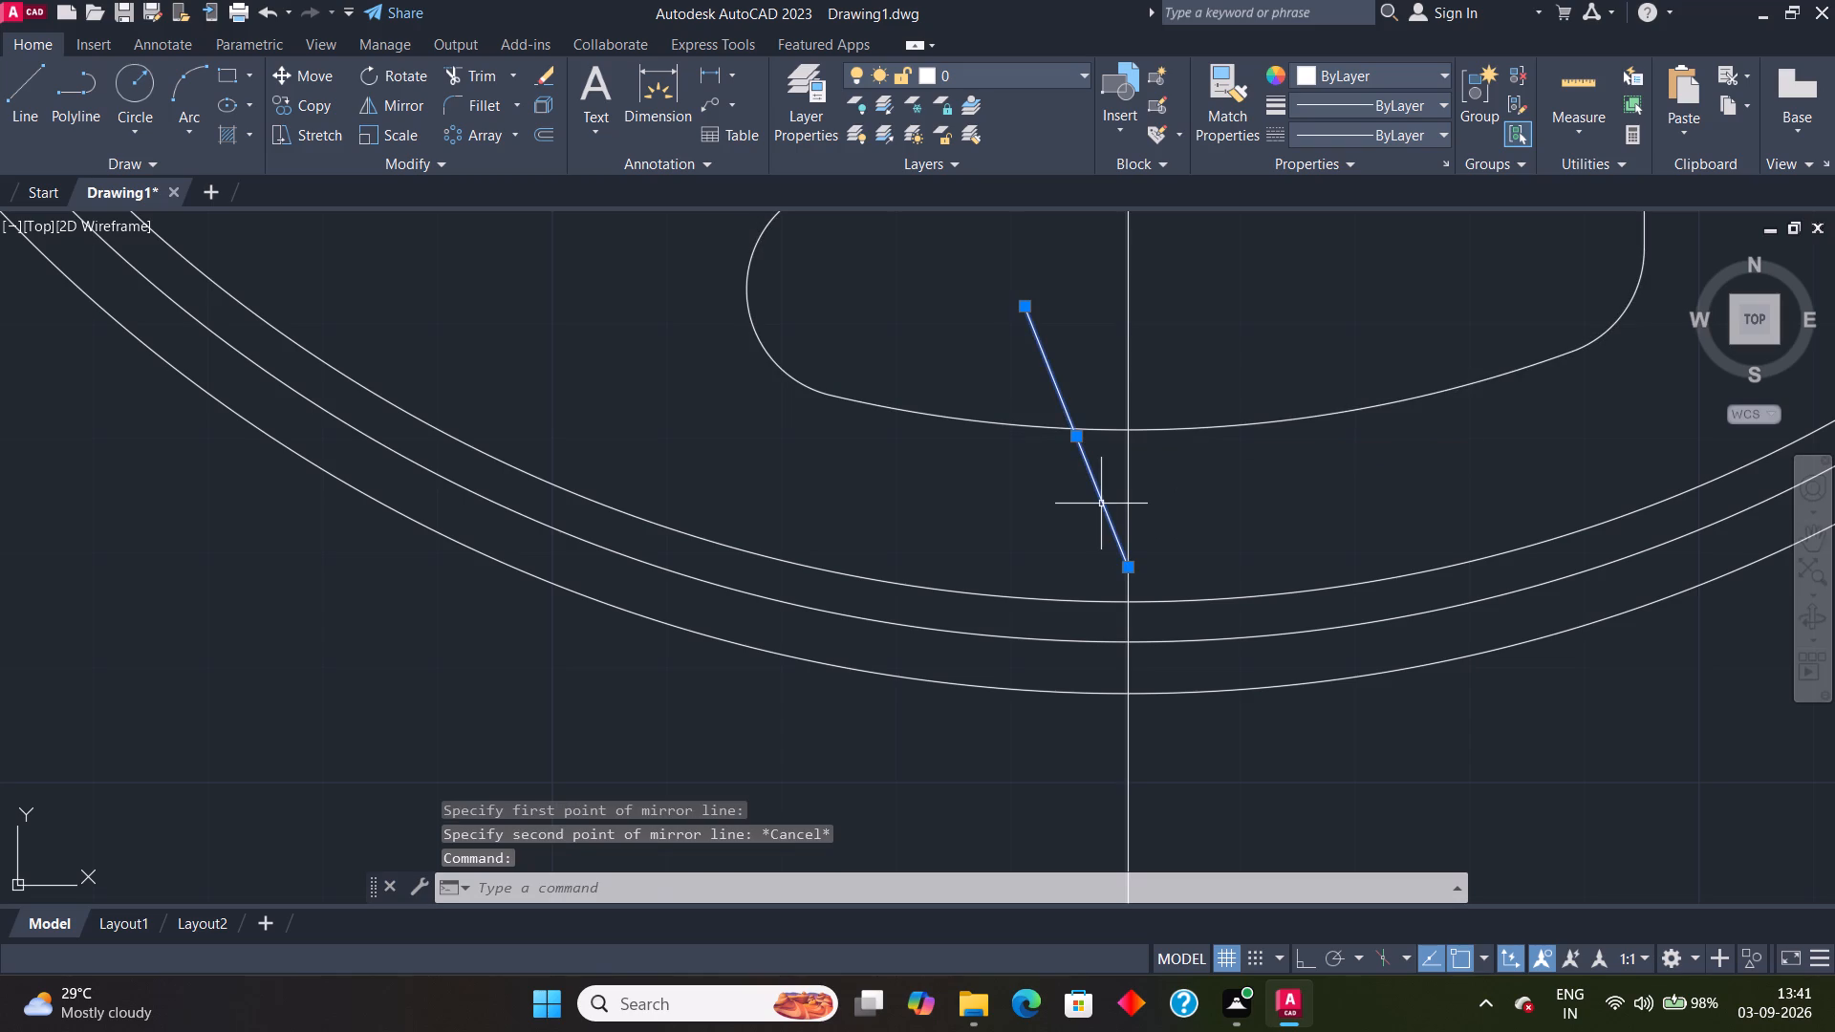
{"action": "type", "text": "mi"}
{"action": "key", "text": "Return"}
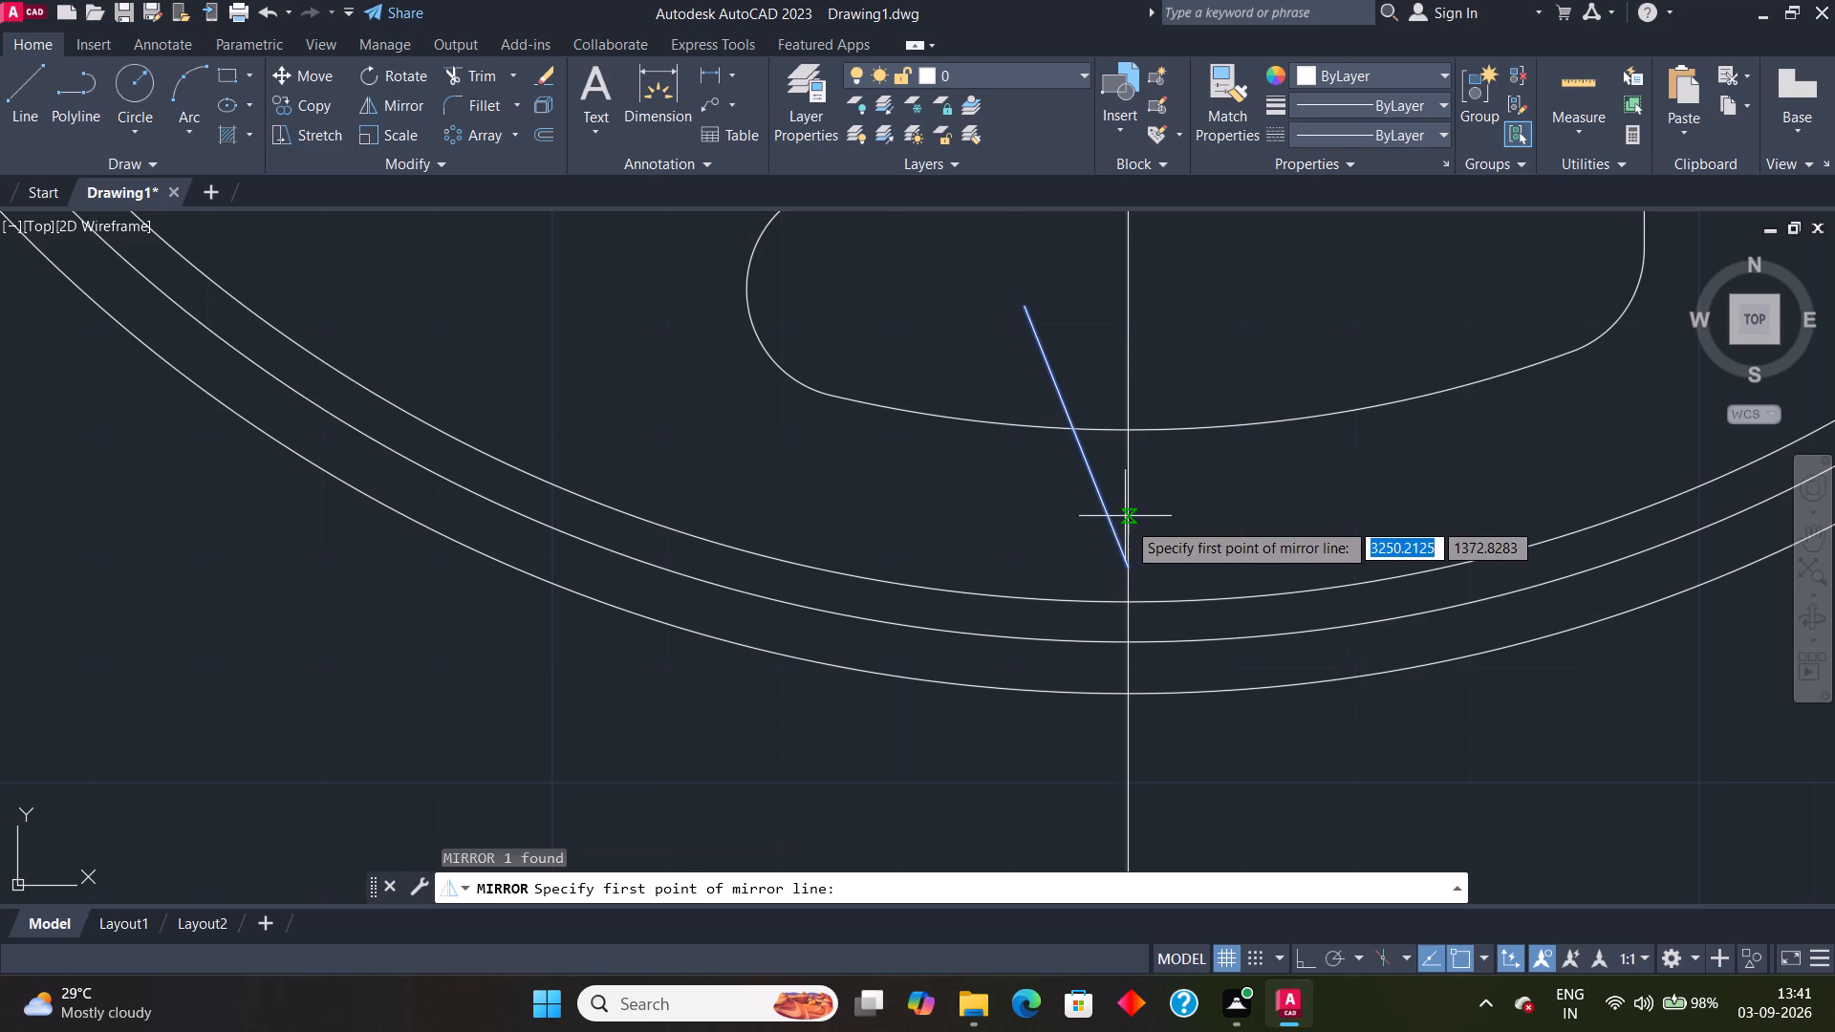
{"action": "left_click", "coordinate": [1134, 561]}
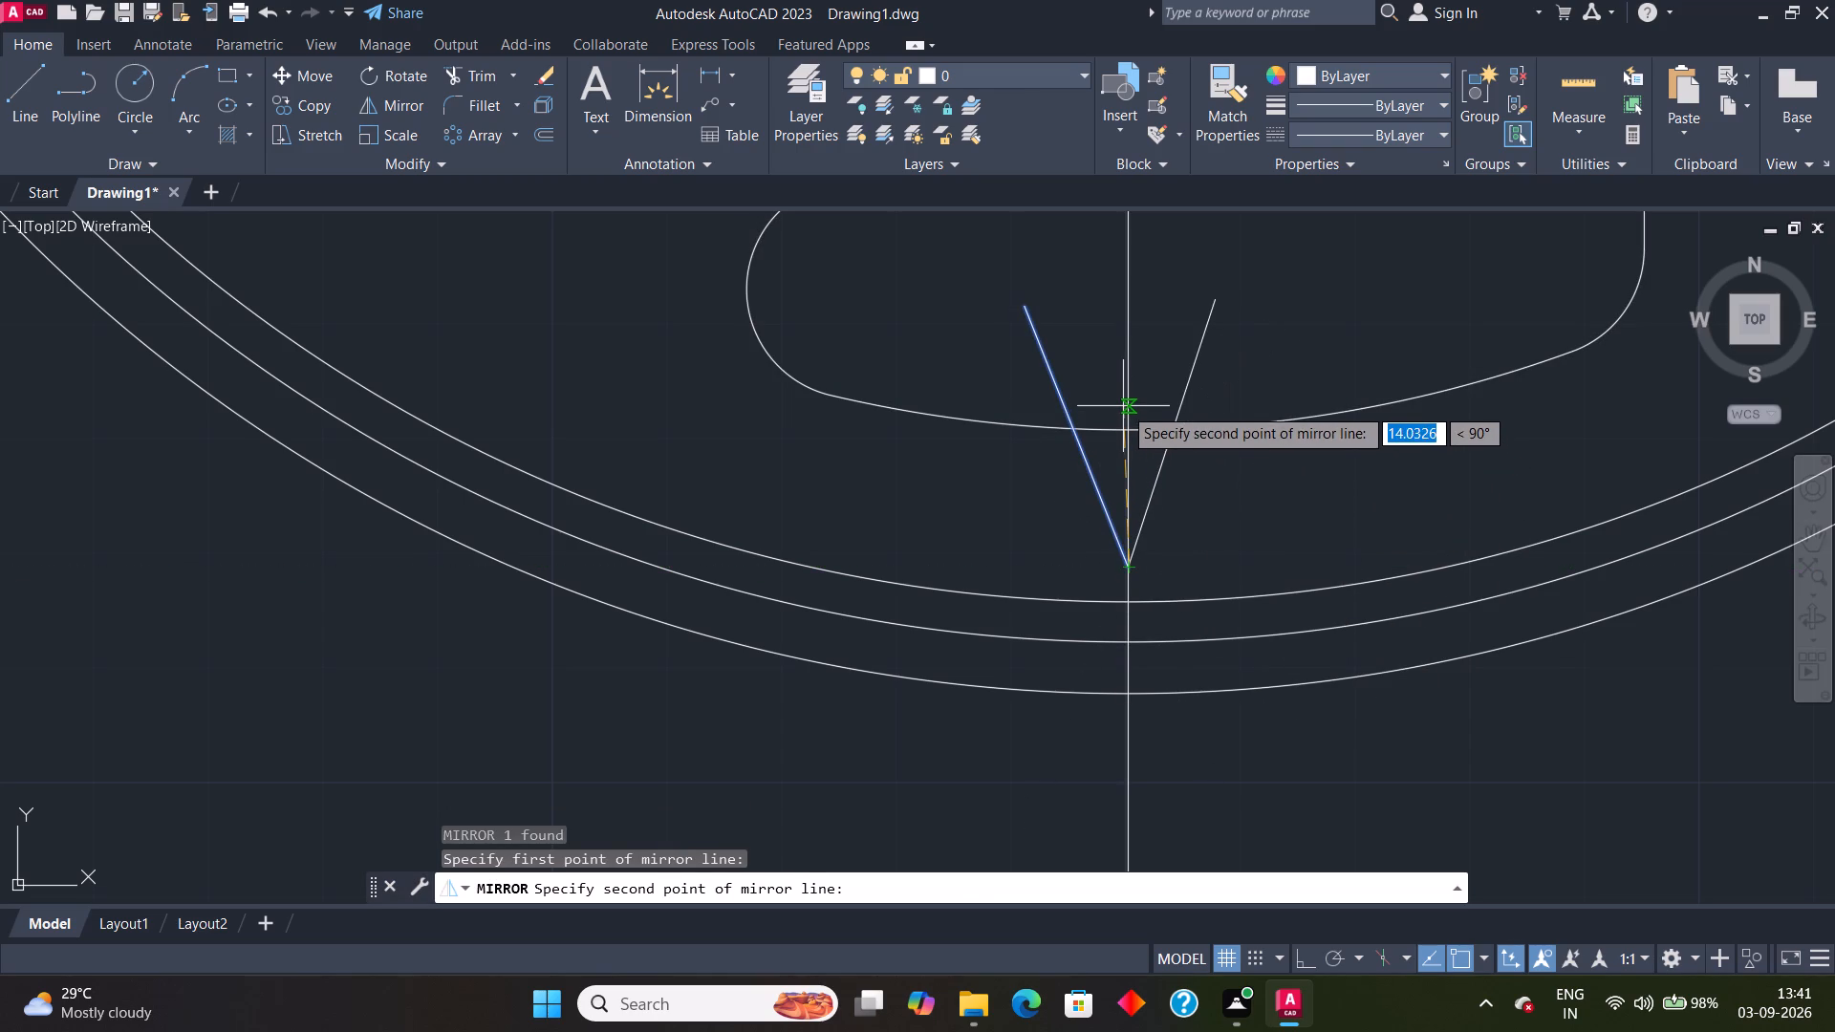
{"action": "left_click", "coordinate": [1125, 345]}
{"action": "left_click_drag", "start_coordinate": [1151, 430], "coordinate": [1125, 345]}
Draw a circle of radius 5 tangent to both slanted lines of the V using Tan, Tan, Radius.
{"action": "scroll", "coordinate": [1137, 393], "scroll_direction": "up", "scroll_amount": 1}
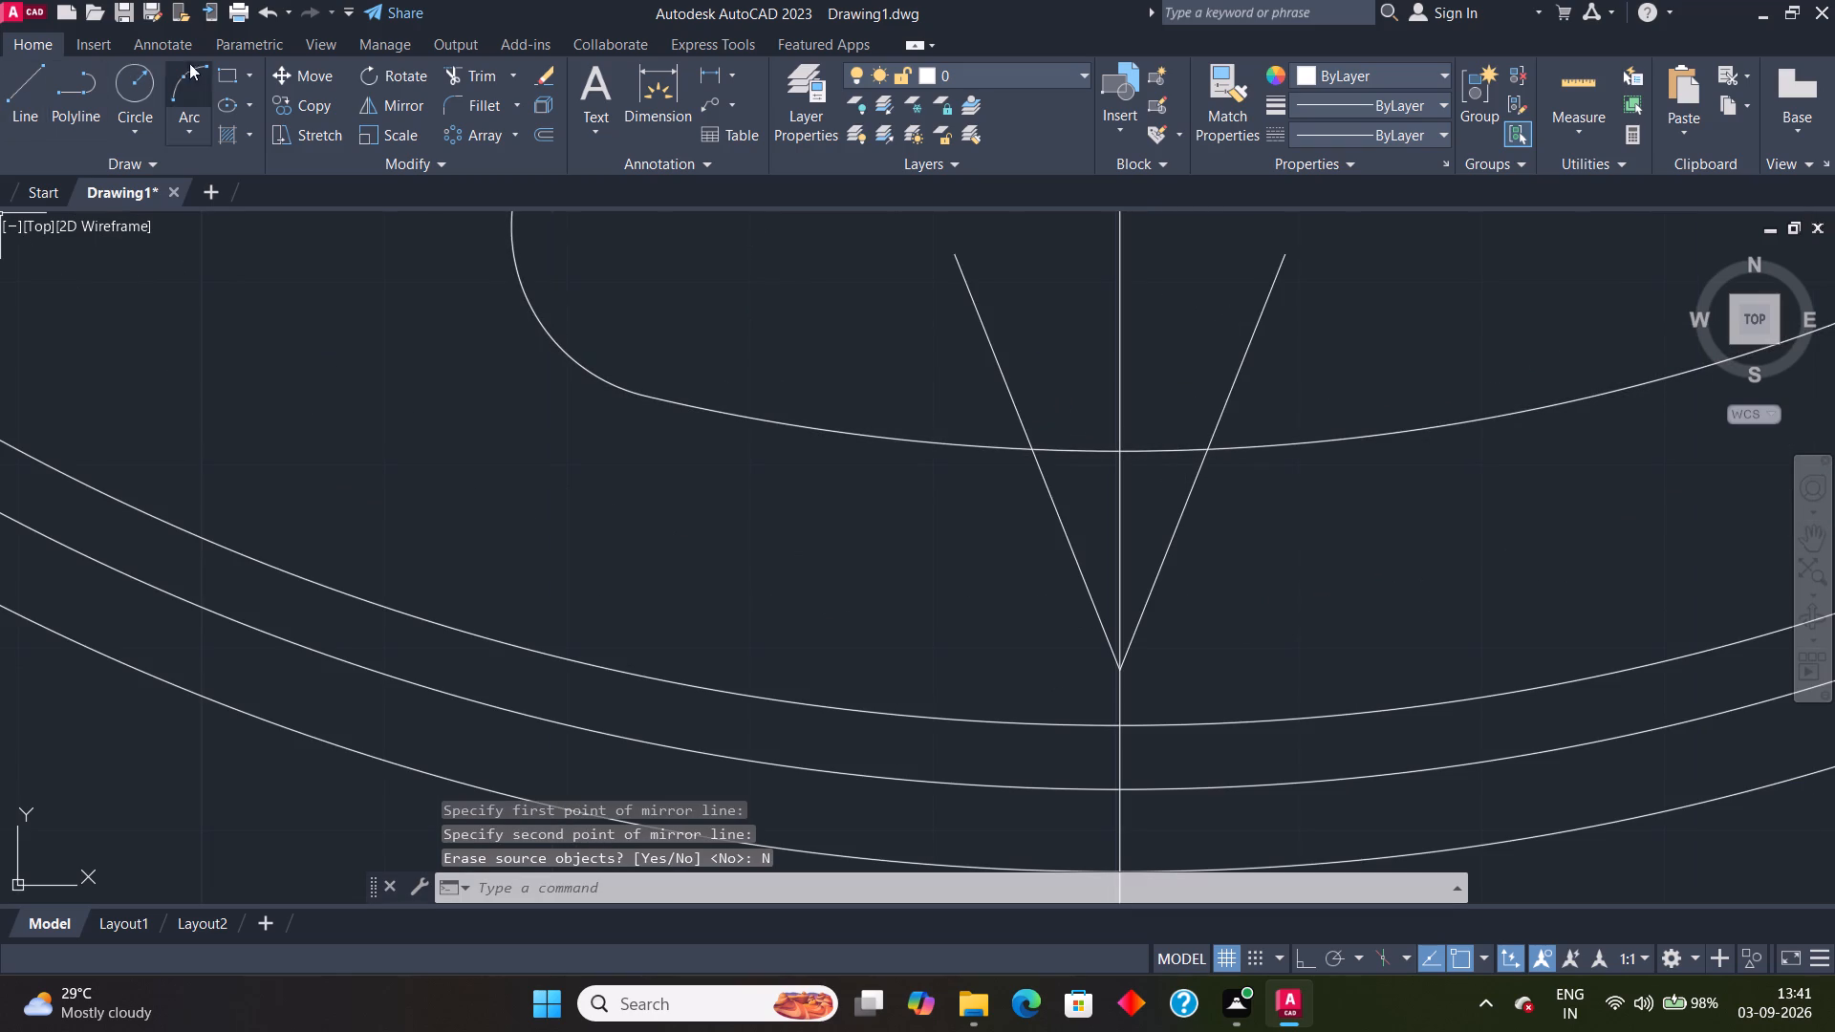
{"action": "left_click", "coordinate": [133, 136]}
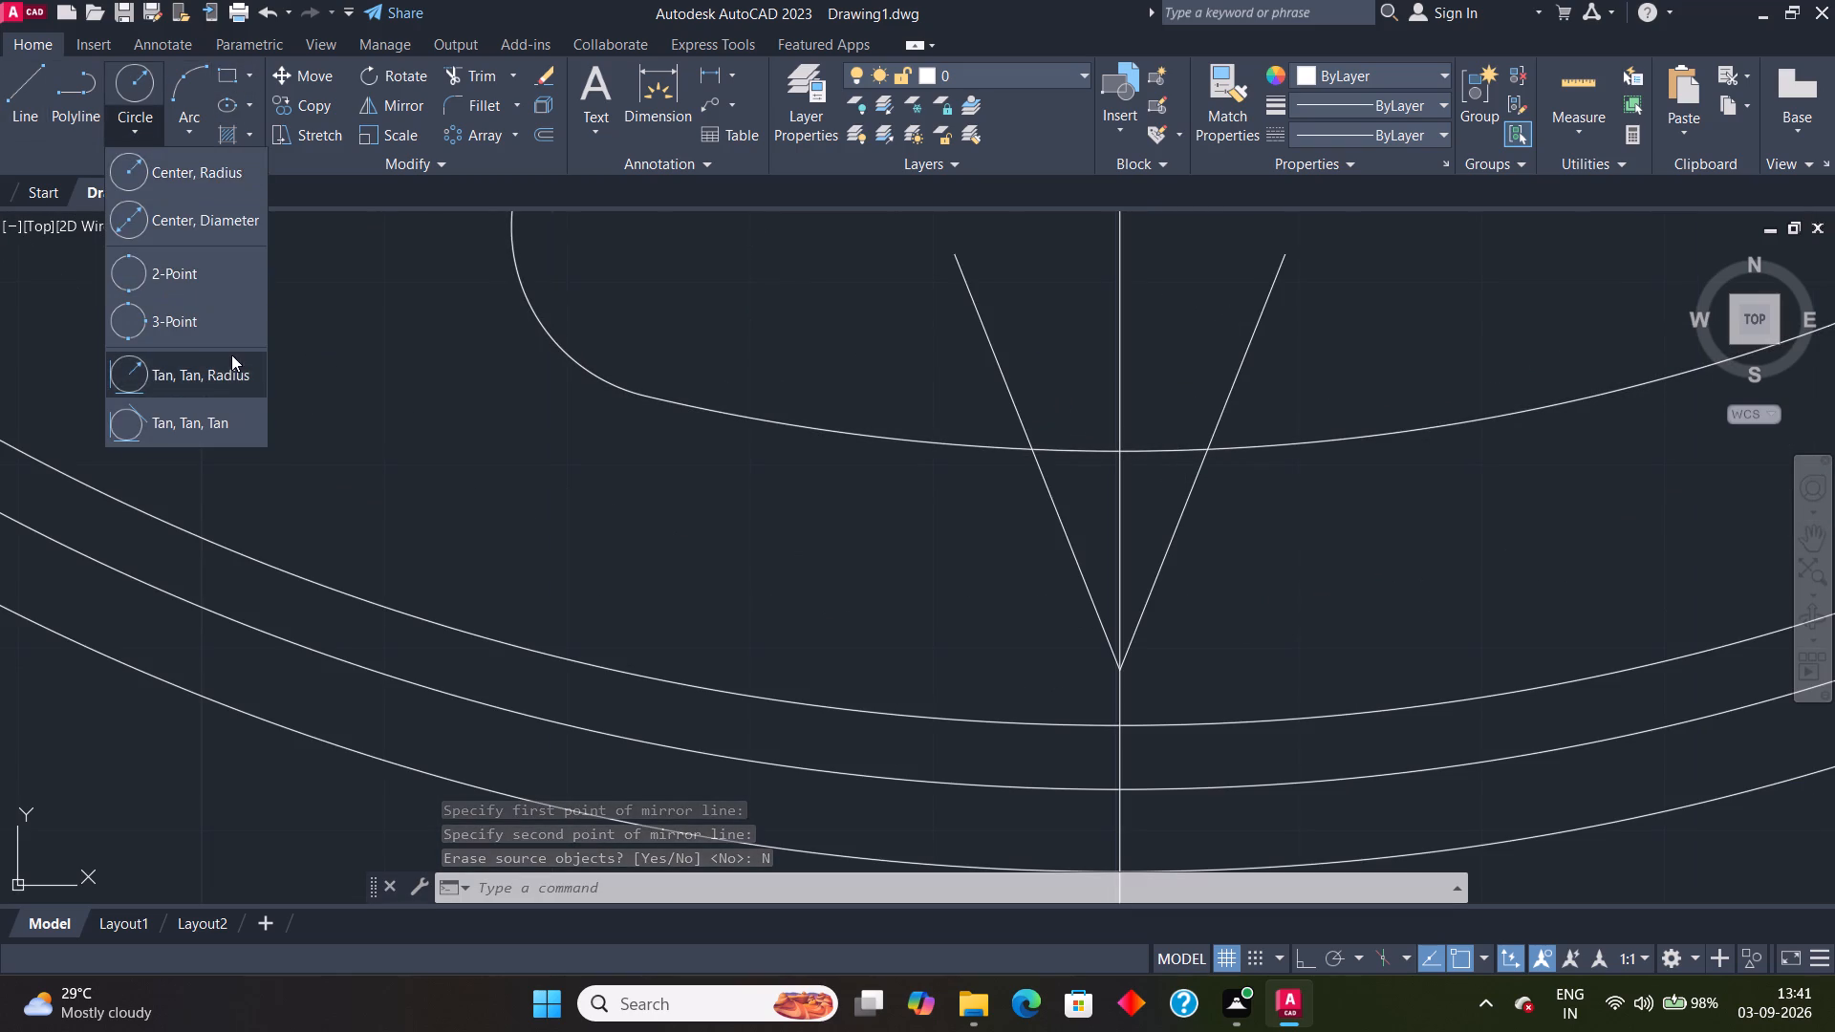
{"action": "middle_click_drag", "start_coordinate": [224, 363], "coordinate": [227, 285]}
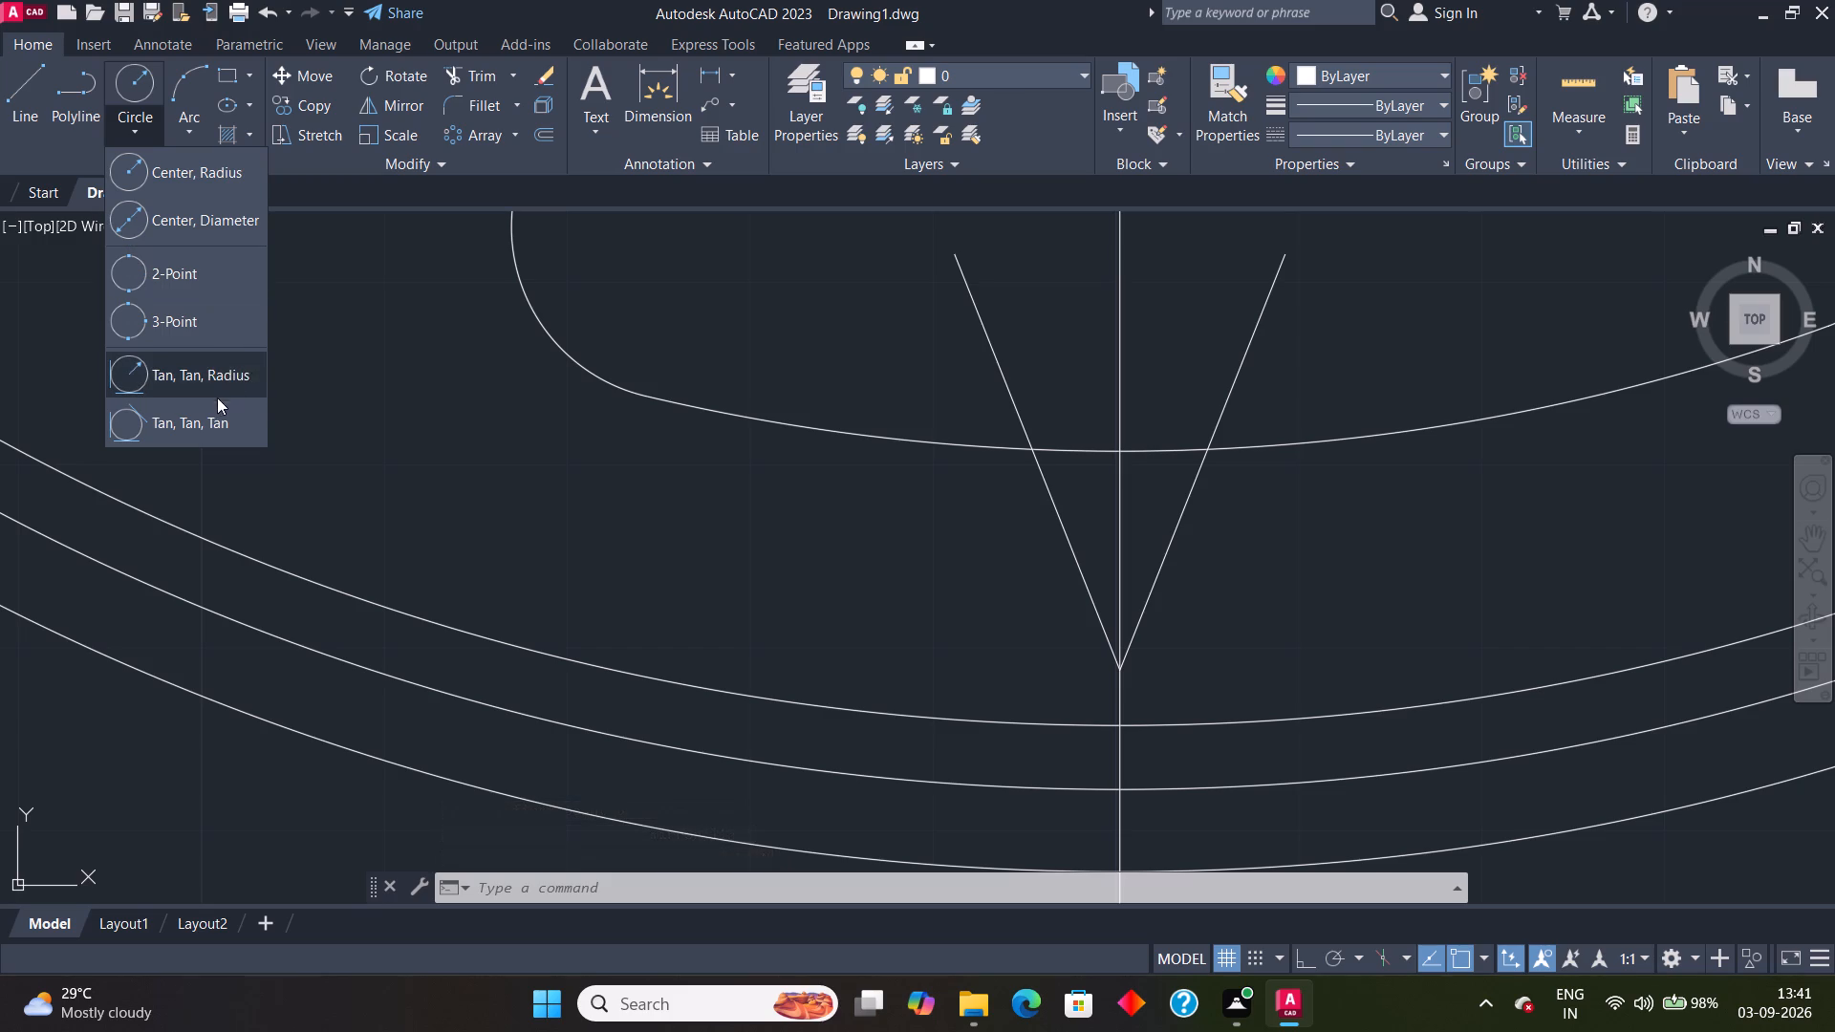
{"action": "left_click", "coordinate": [194, 382]}
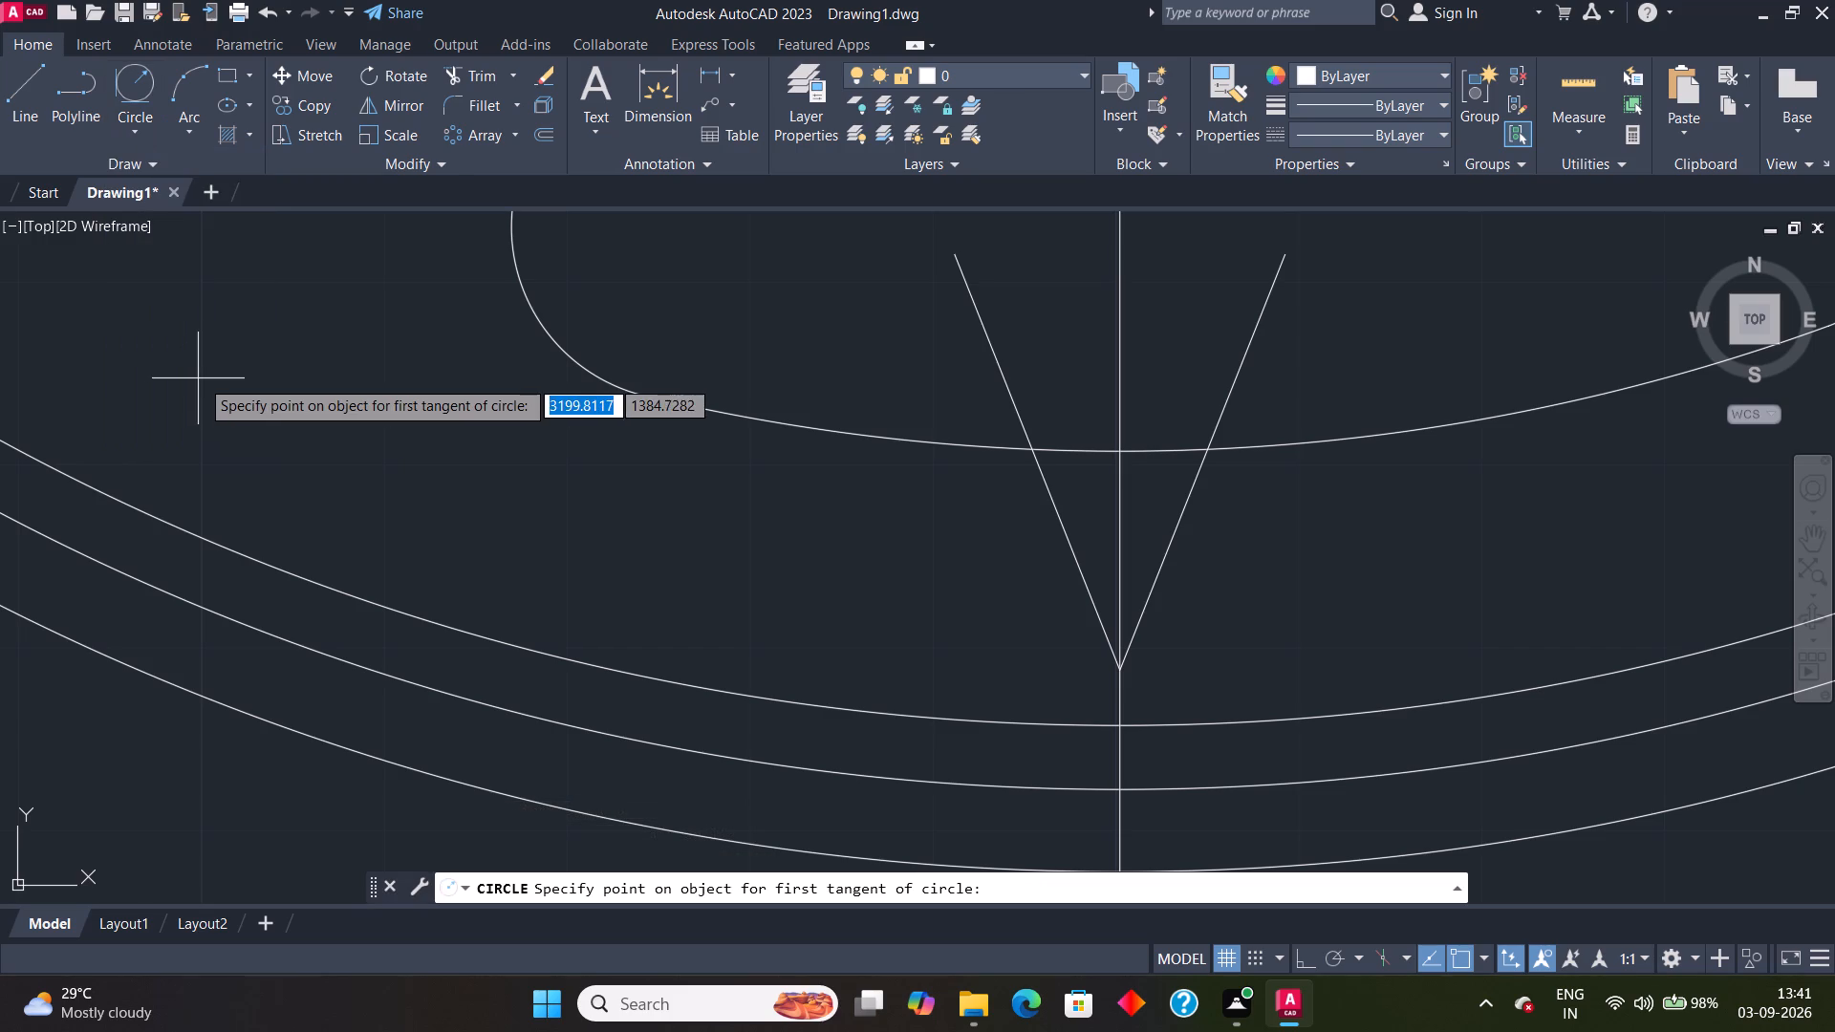
{"action": "left_click", "coordinate": [1080, 561]}
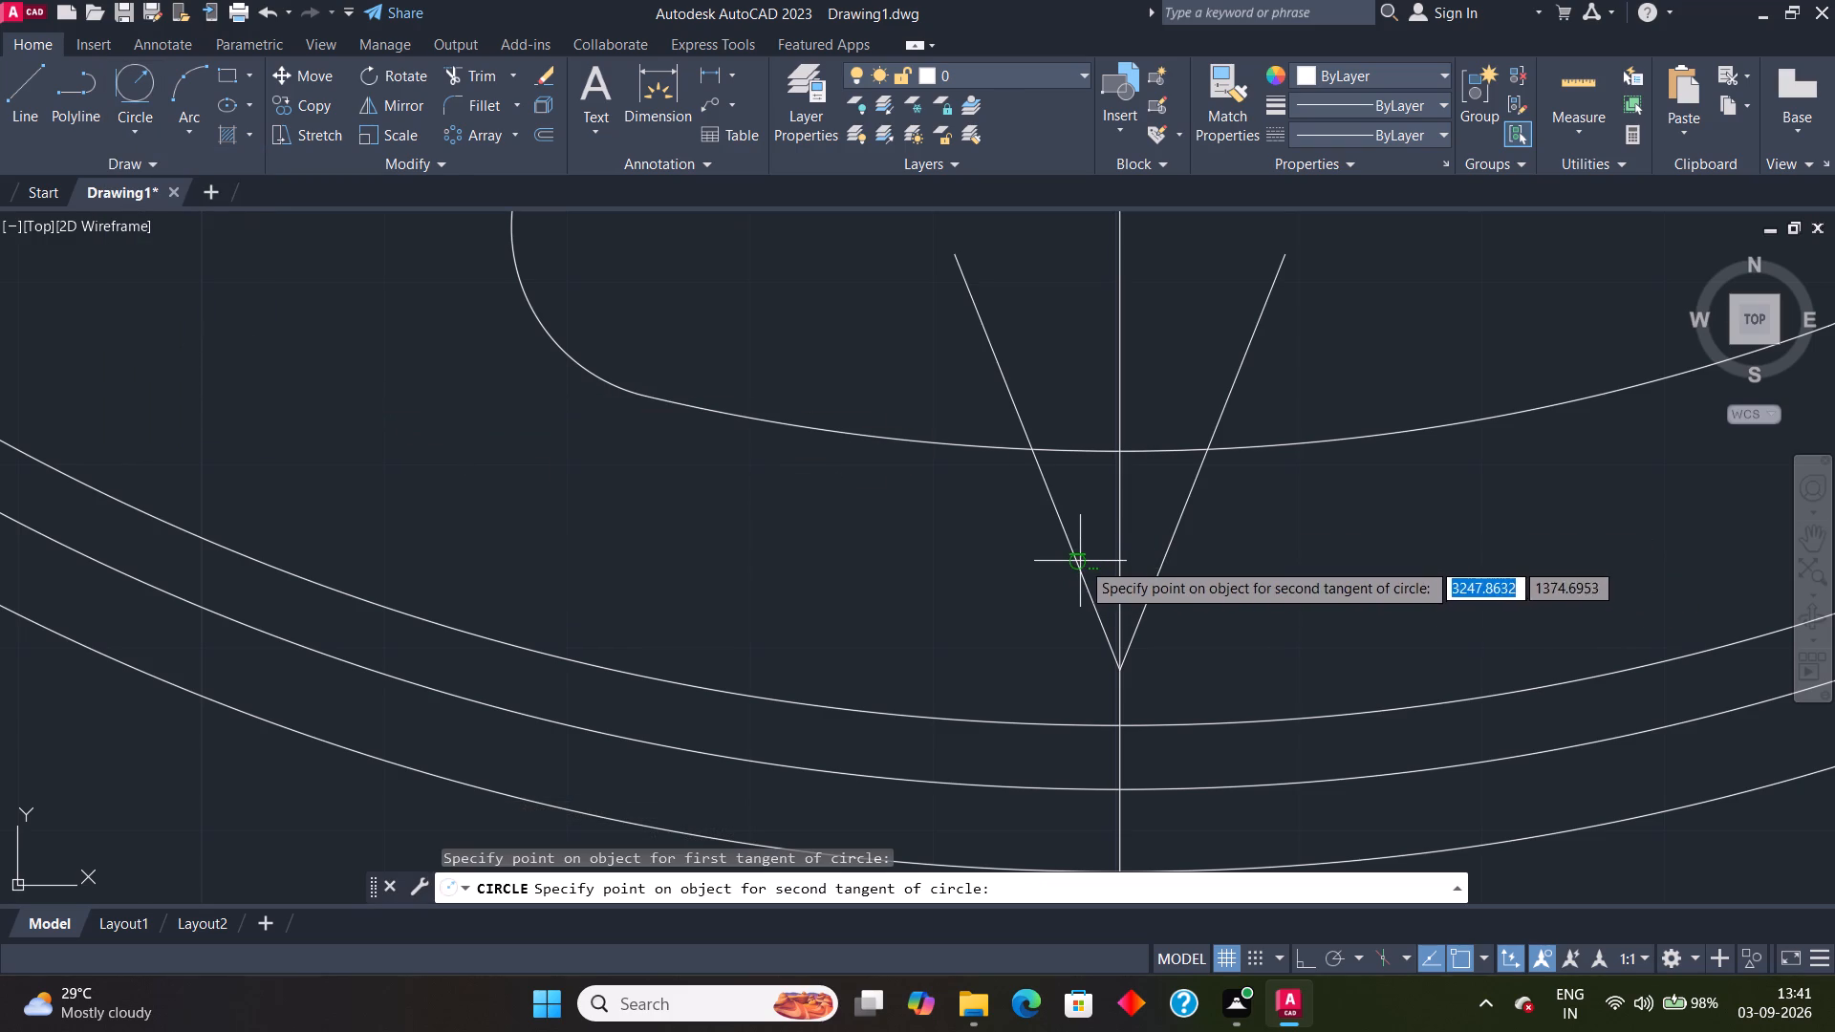
{"action": "left_click", "coordinate": [1159, 548]}
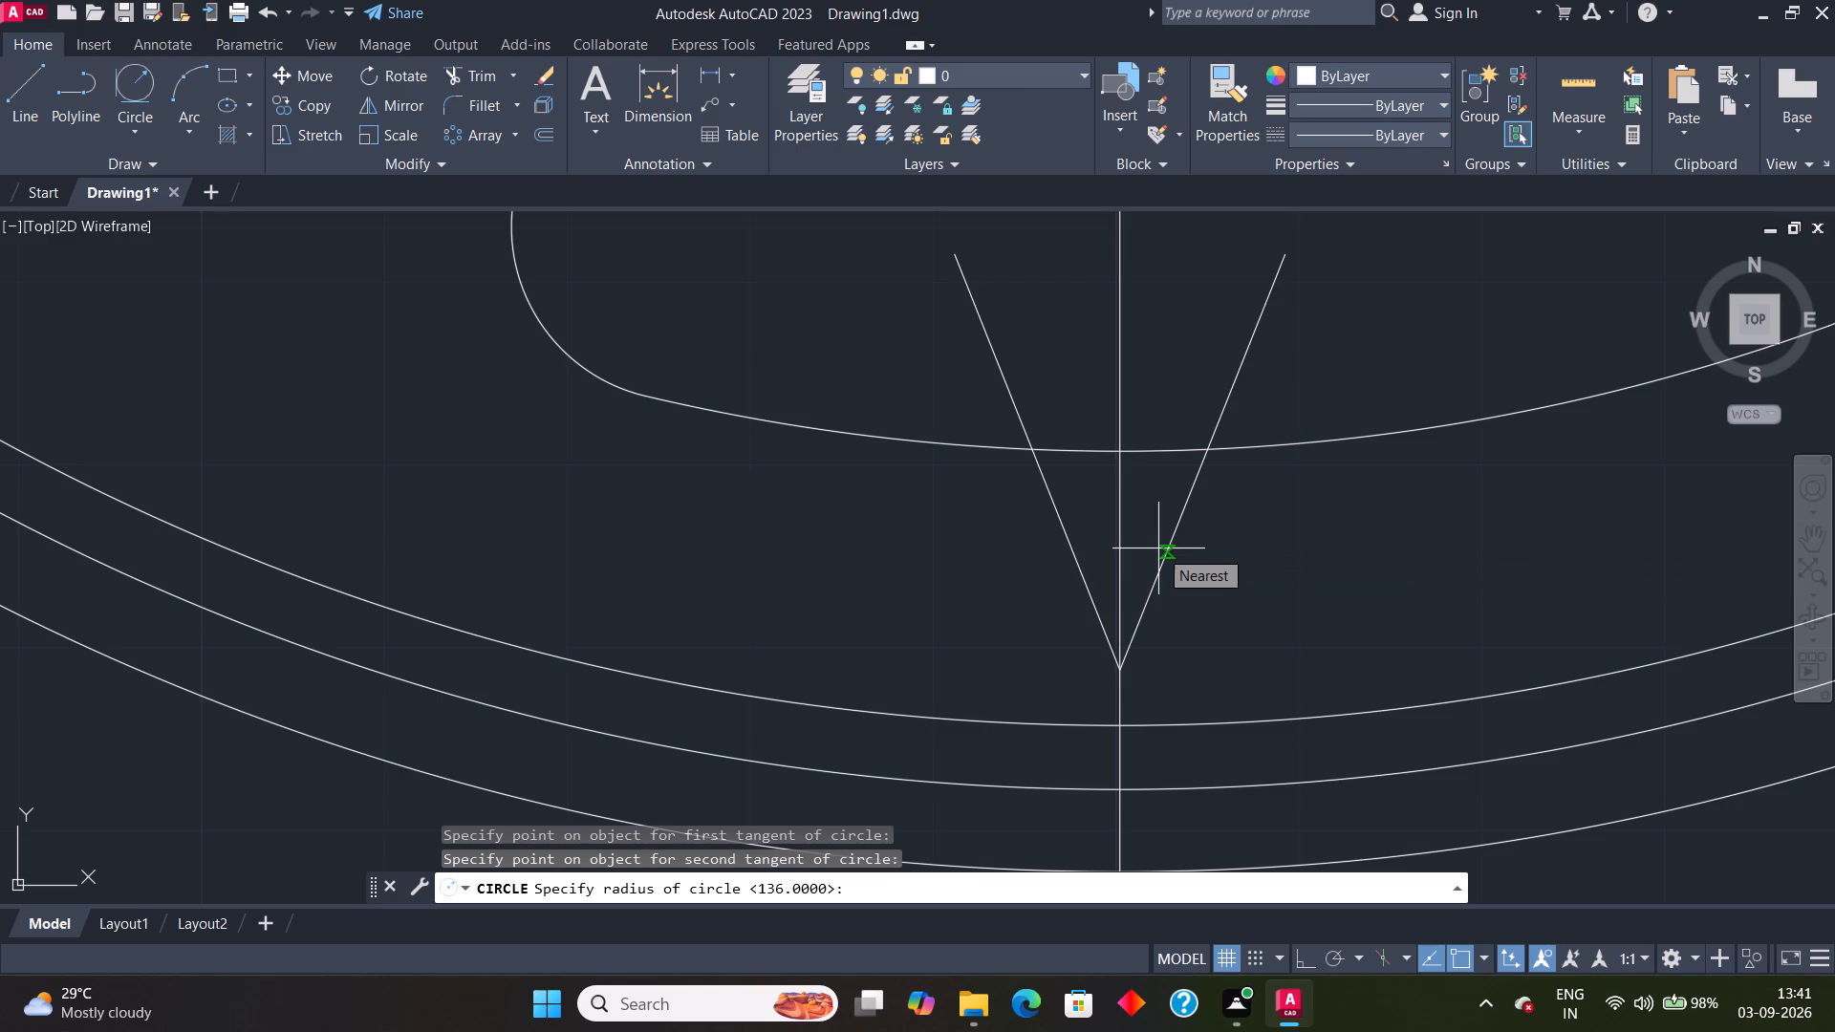
{"action": "key", "text": "5"}
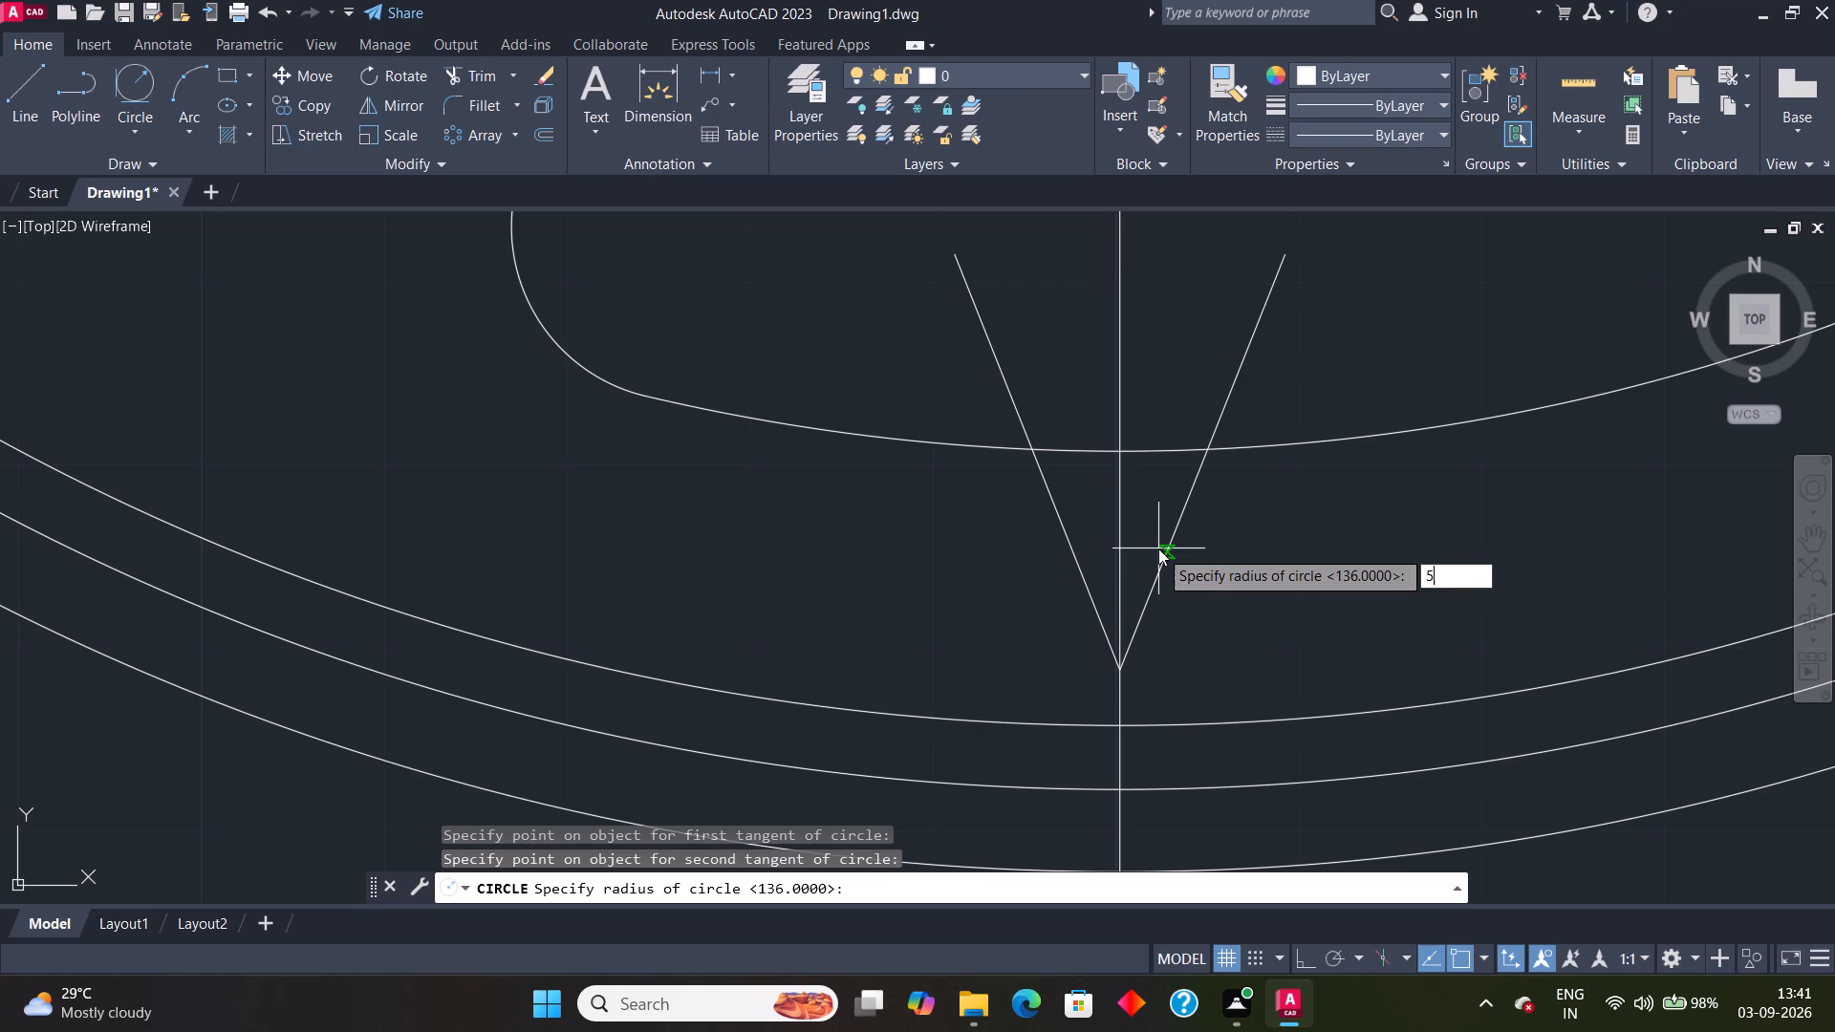
{"action": "key", "text": "Return"}
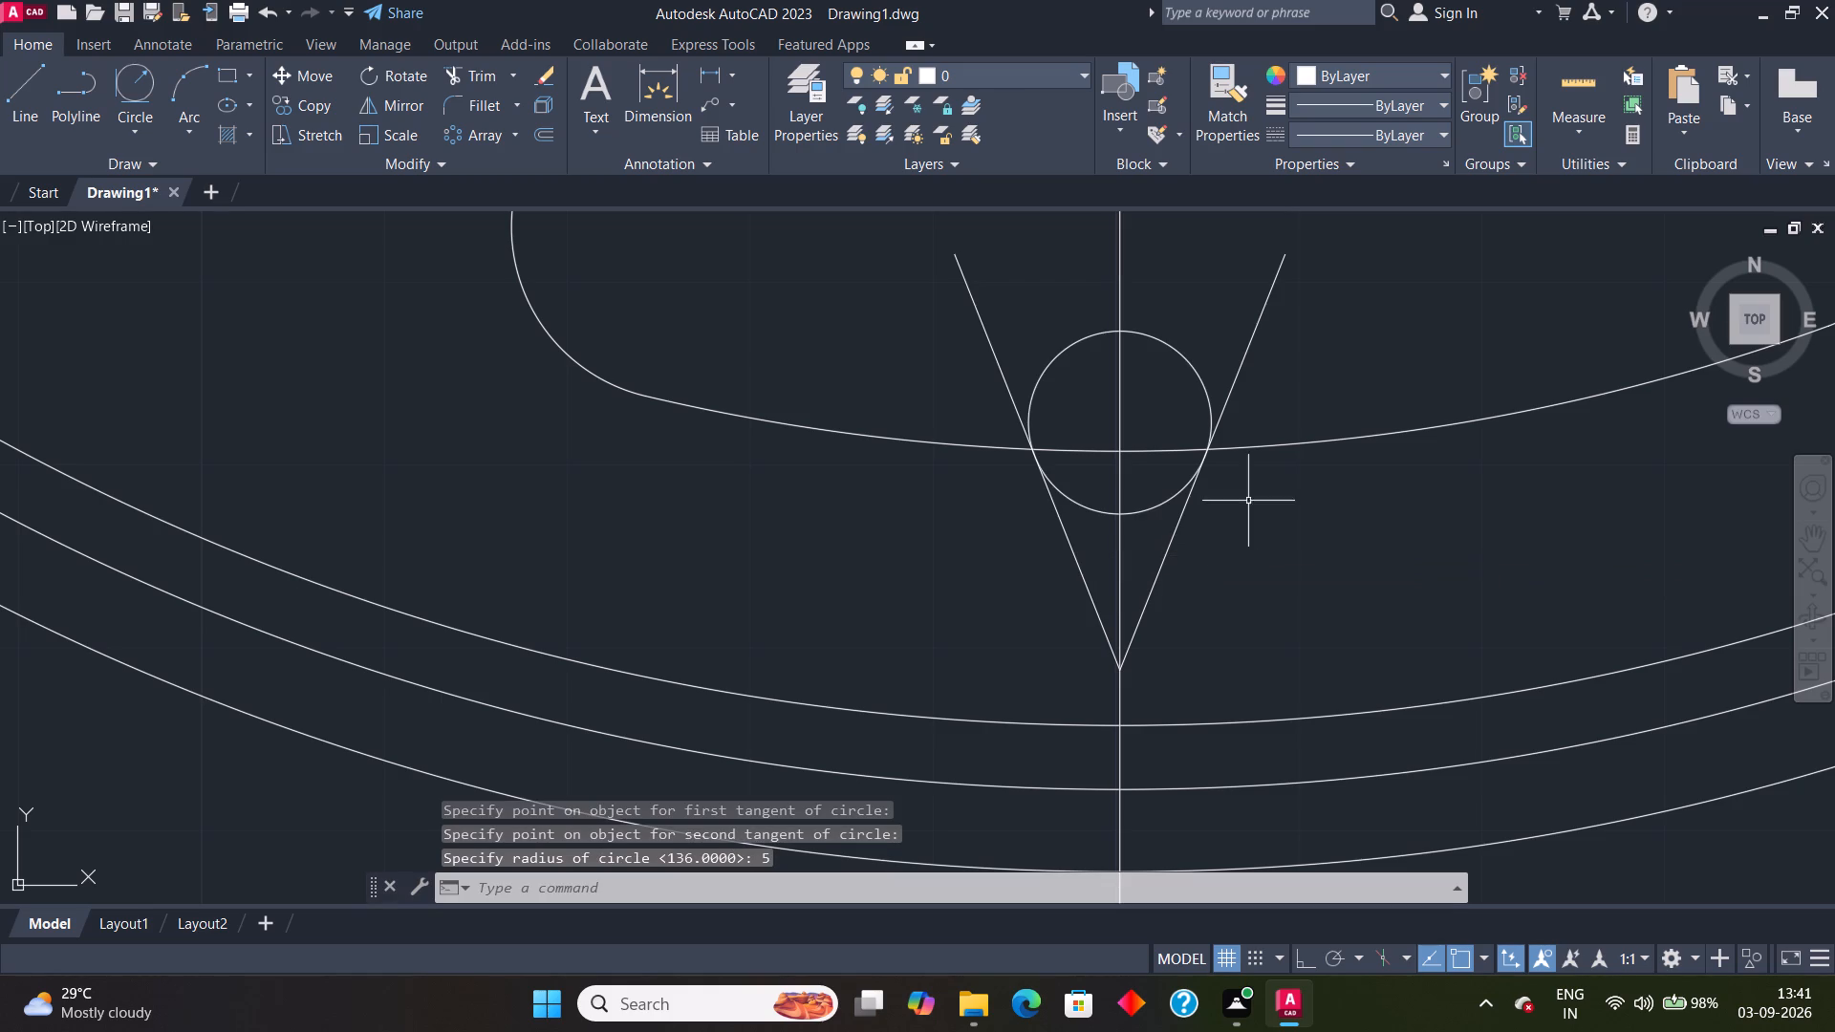
Move the circle and both V lines by the circle's centre to where the vertical centre line crosses the middle rim circle.
{"action": "middle_click_drag", "start_coordinate": [1276, 488], "coordinate": [1249, 472]}
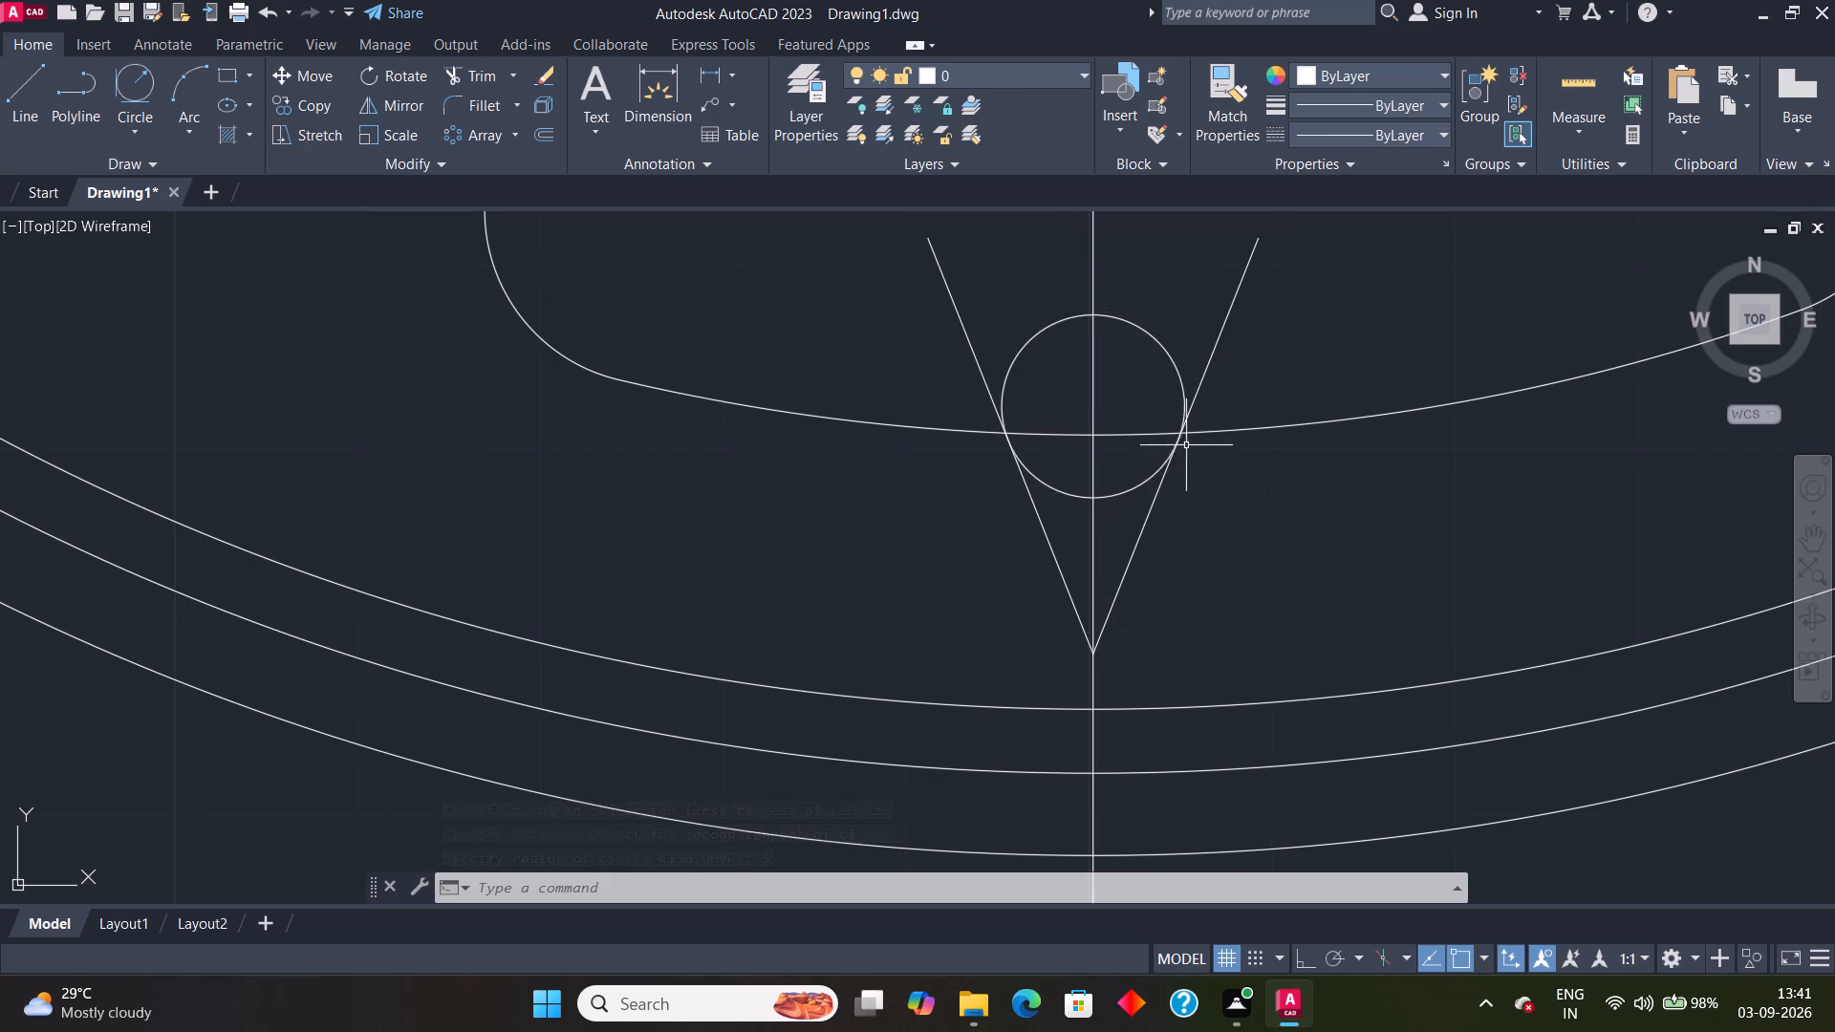
{"action": "left_click", "coordinate": [1060, 488]}
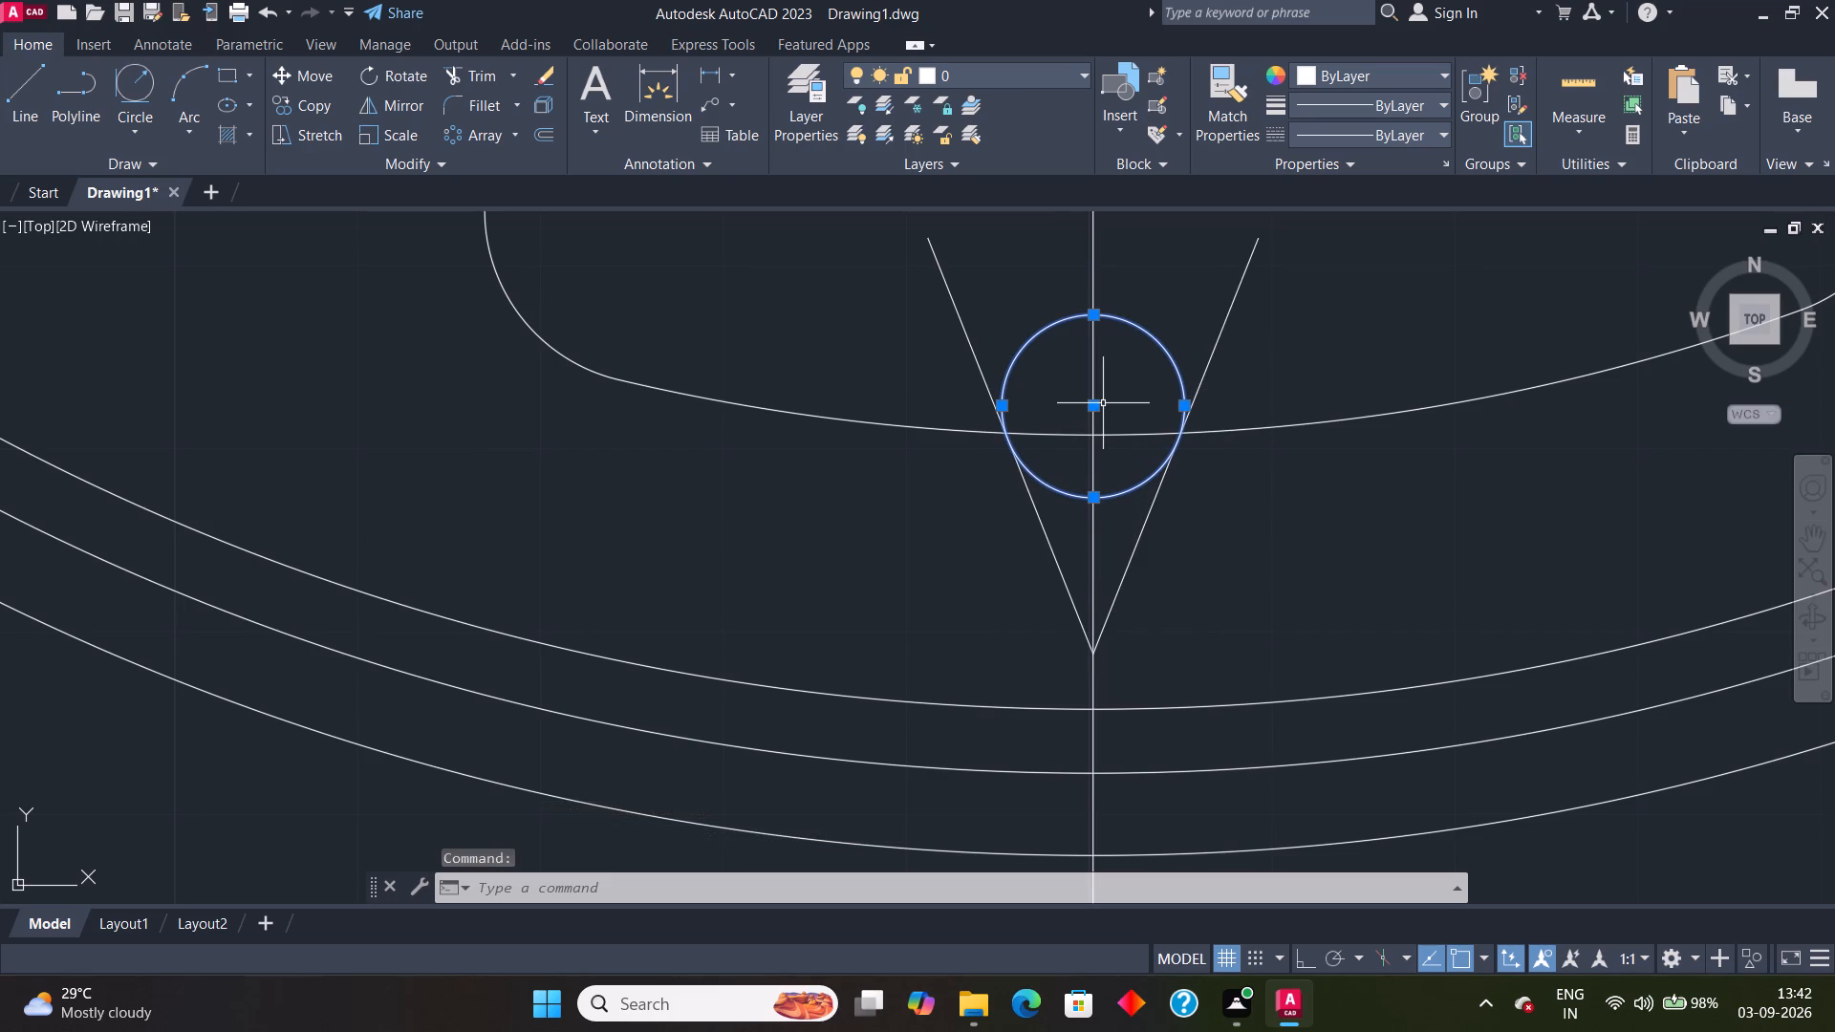
{"action": "left_click", "coordinate": [1042, 527], "text": "ctrl"}
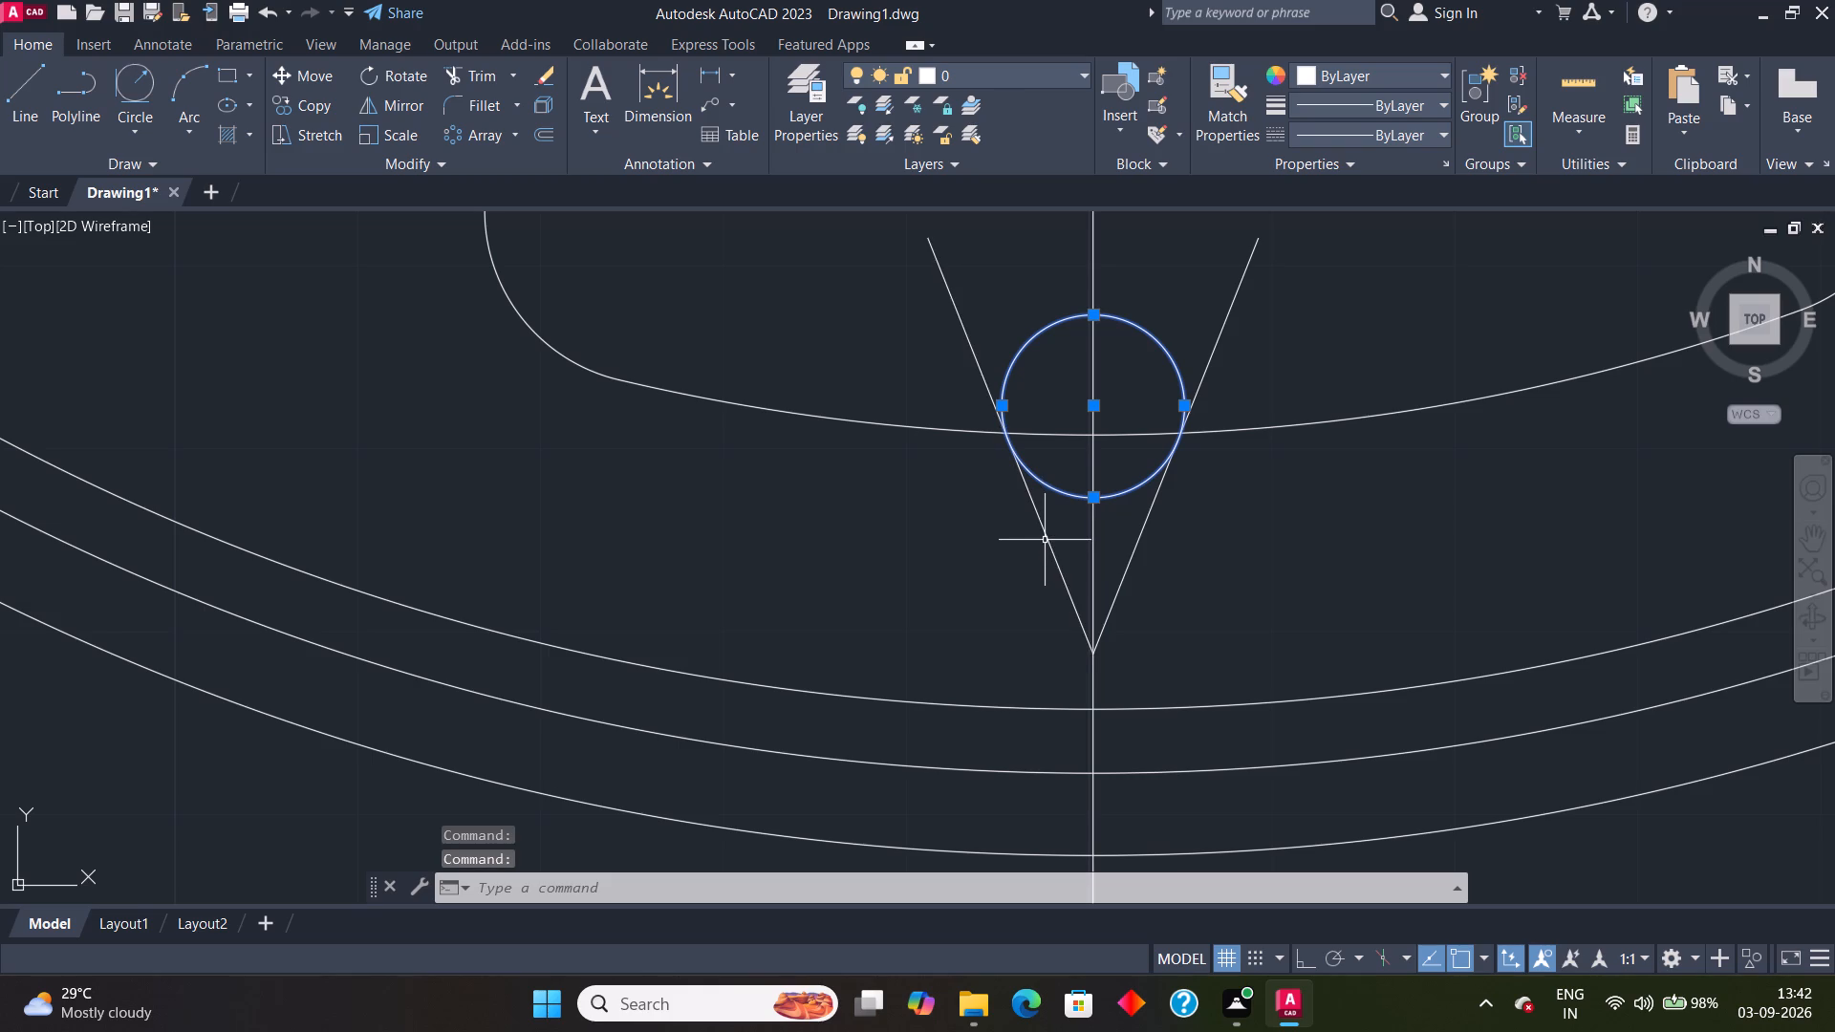
{"action": "left_click", "coordinate": [1048, 540], "text": "ctrl"}
{"action": "left_click", "coordinate": [1048, 540]}
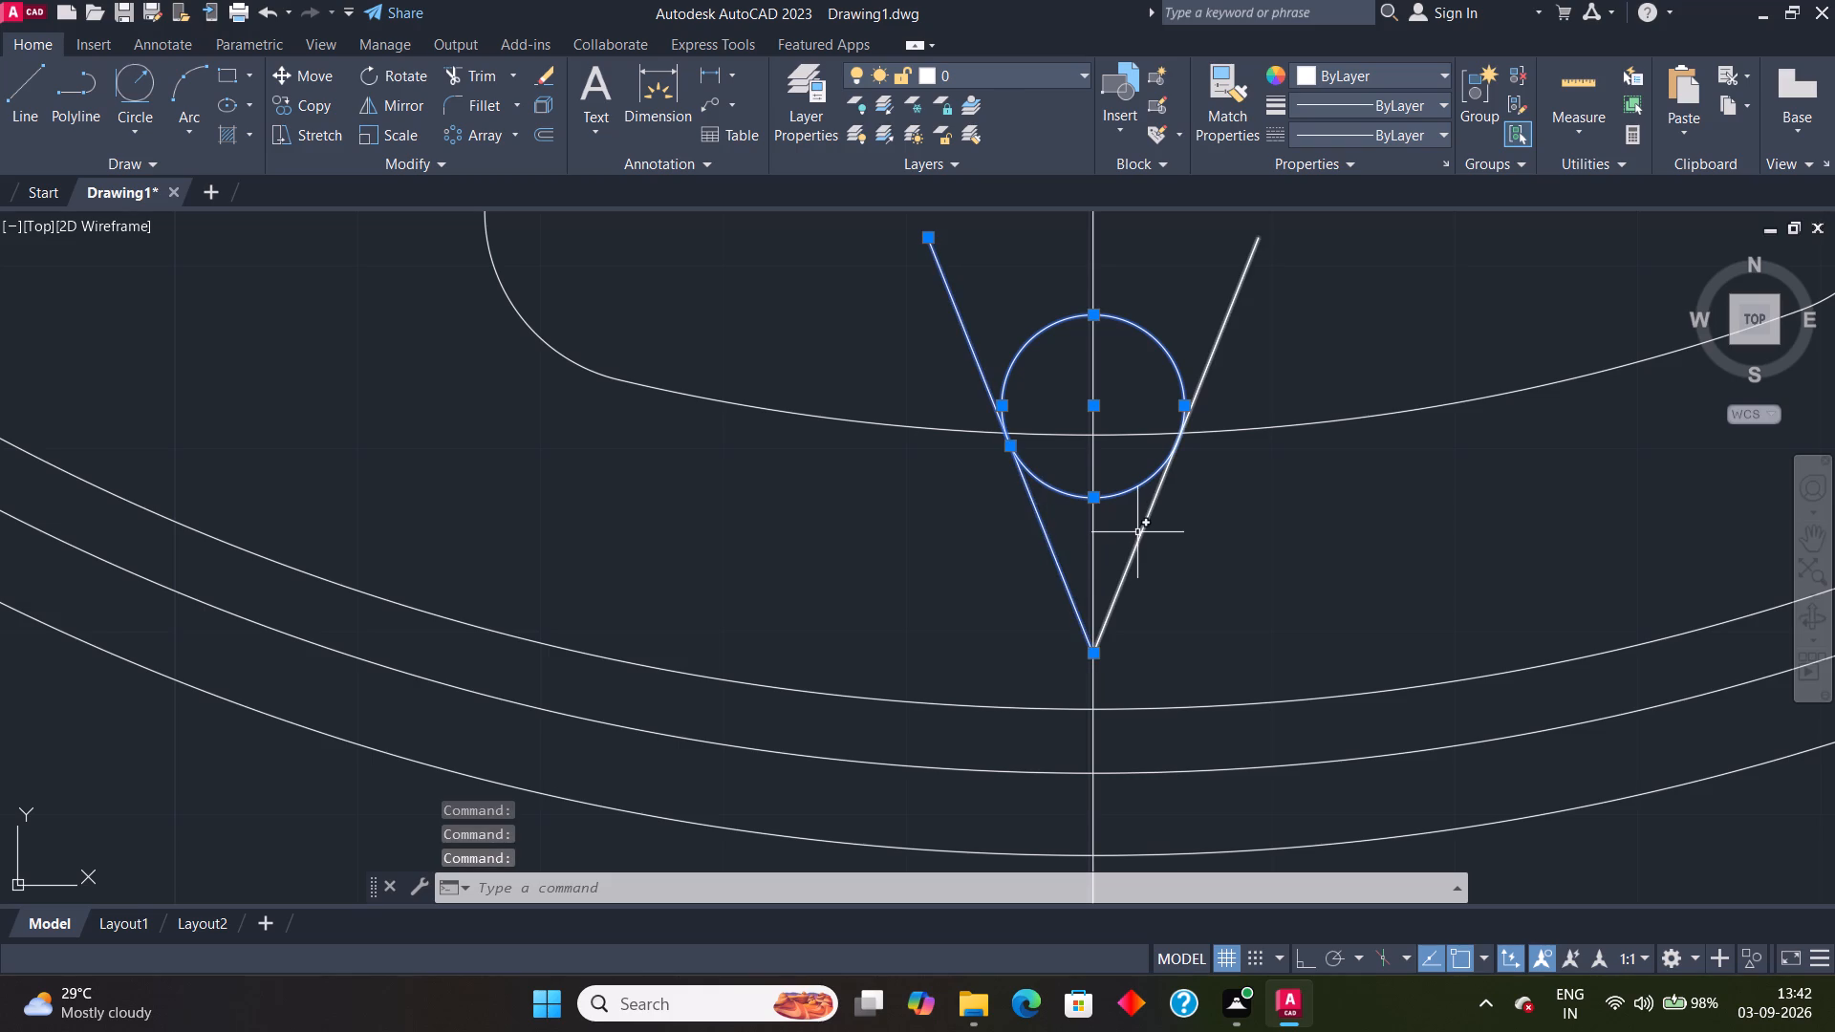
{"action": "left_click", "coordinate": [1148, 524]}
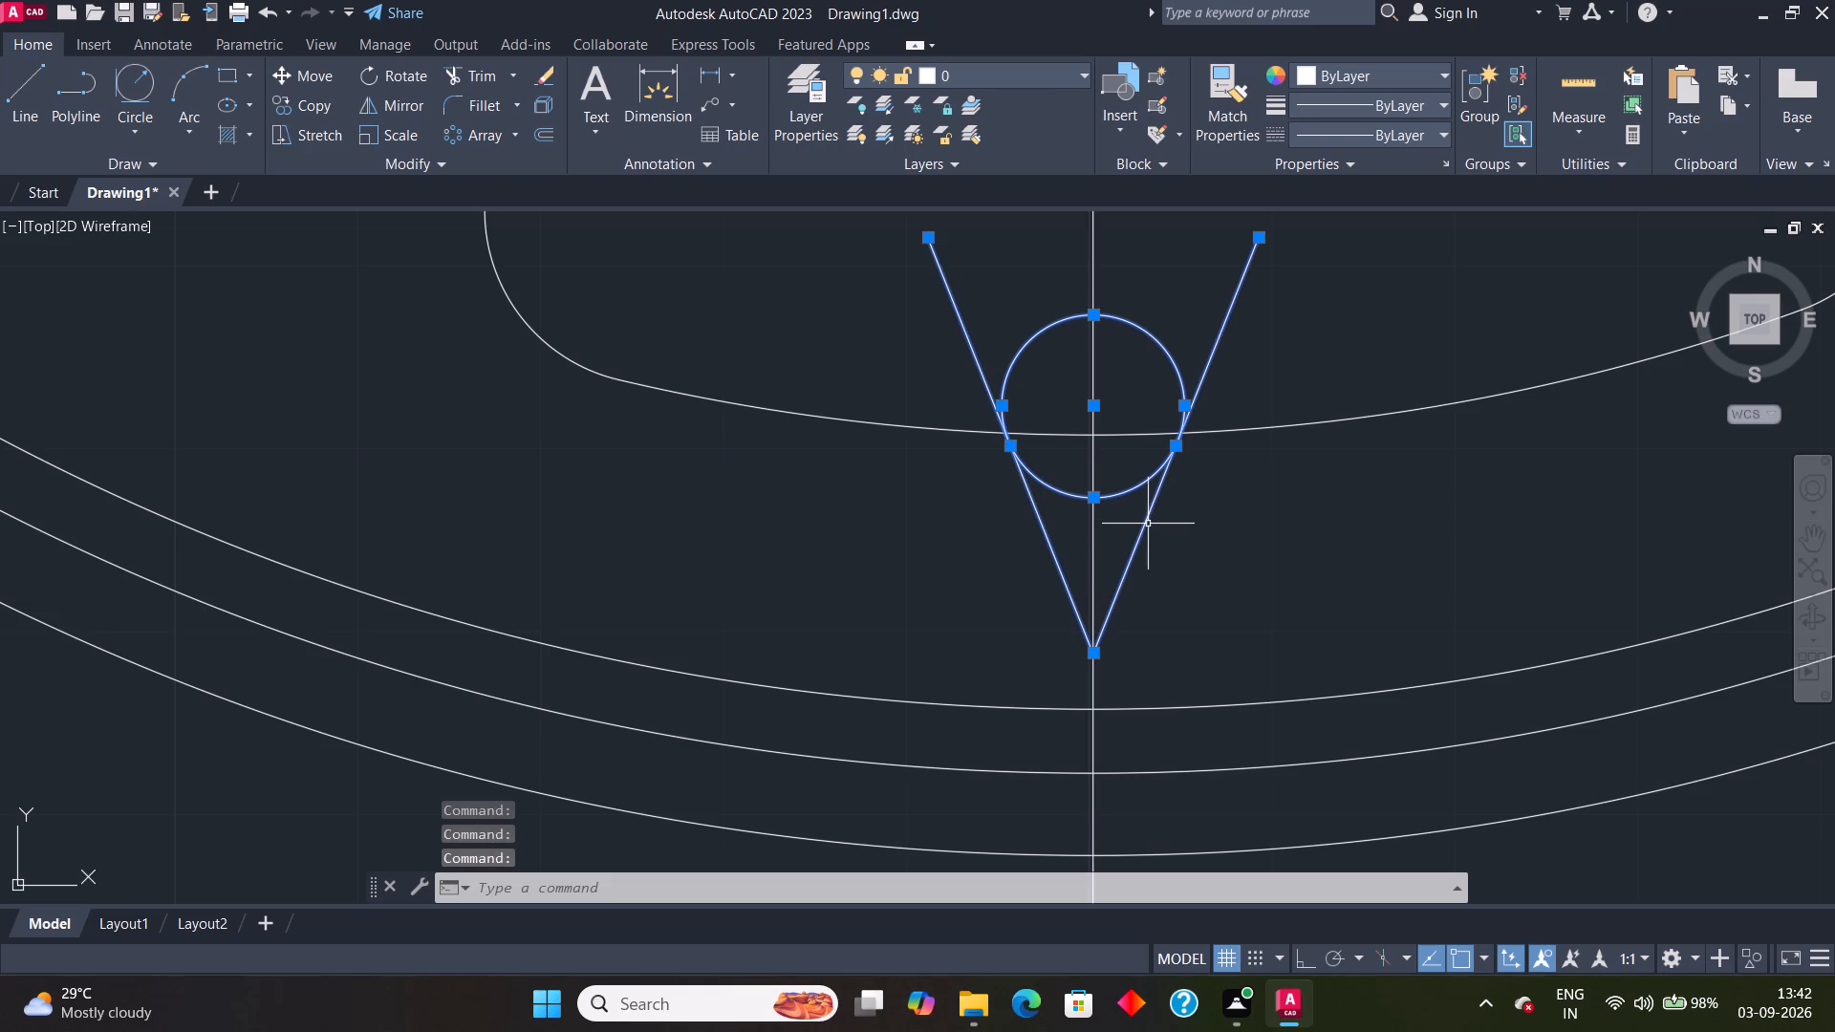
{"action": "key", "text": "m"}
{"action": "key", "text": "Return"}
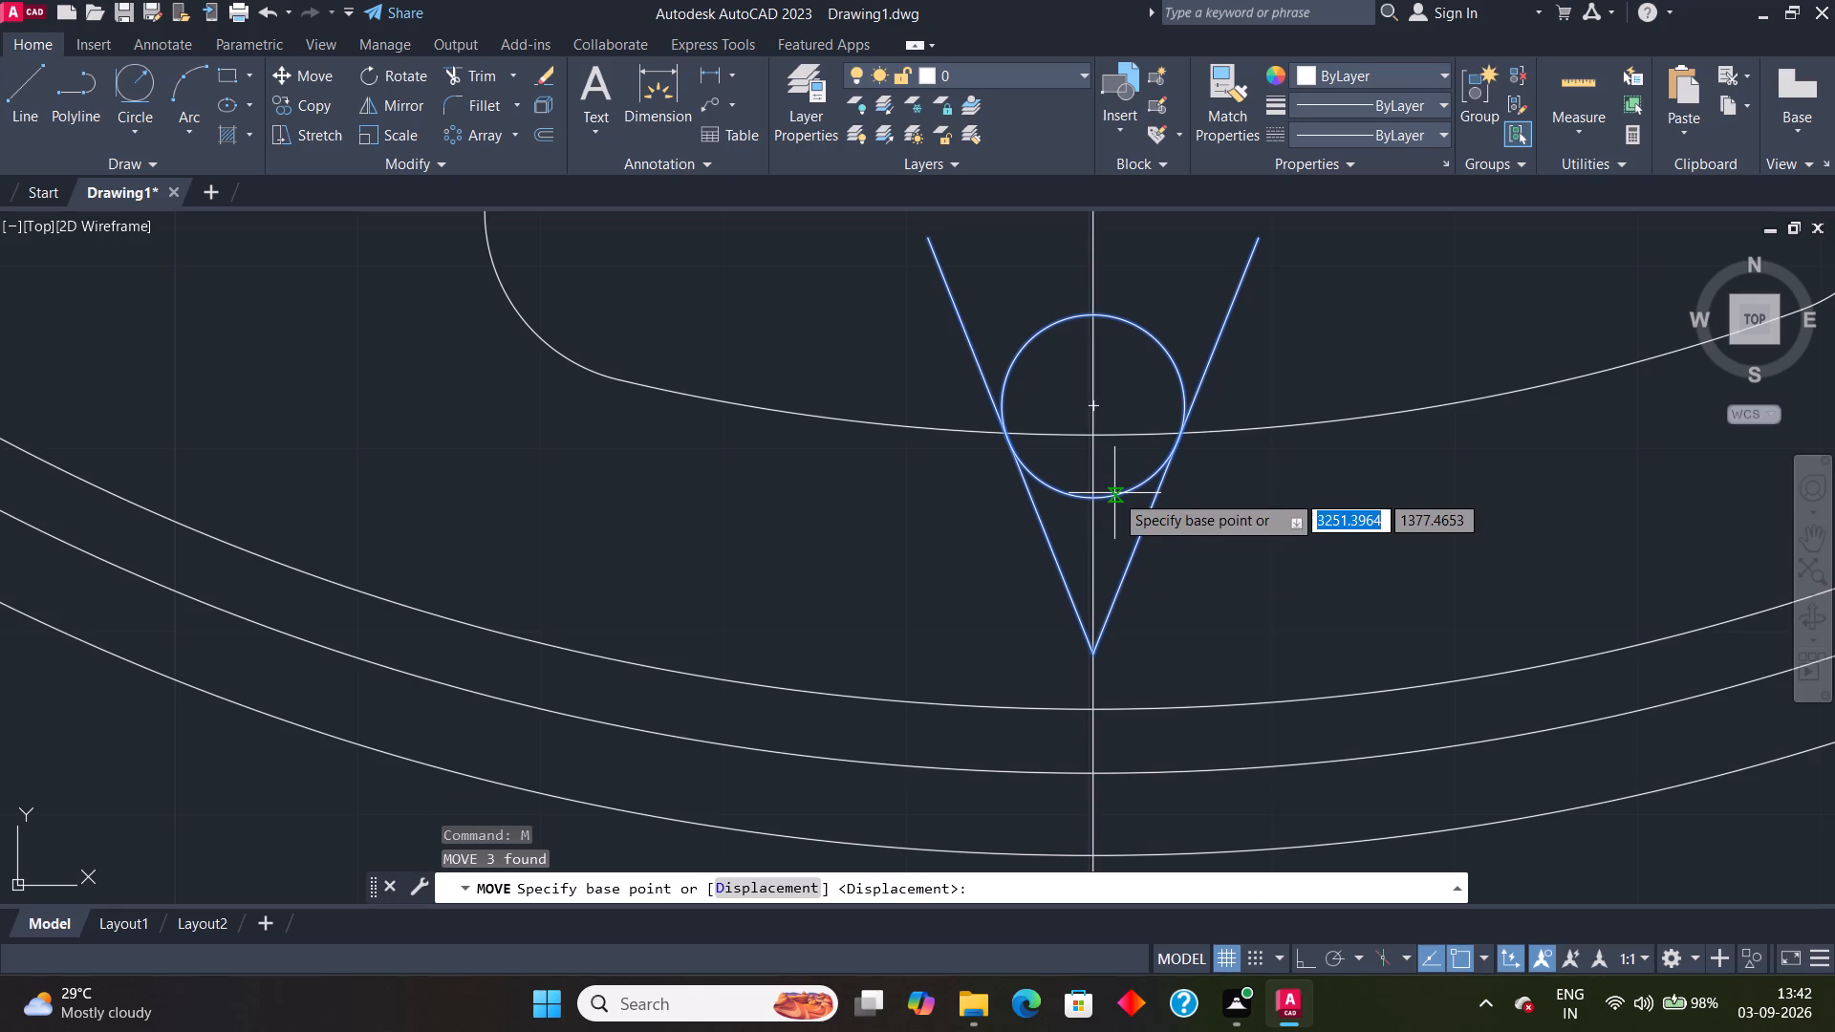
{"action": "left_click", "coordinate": [1091, 400]}
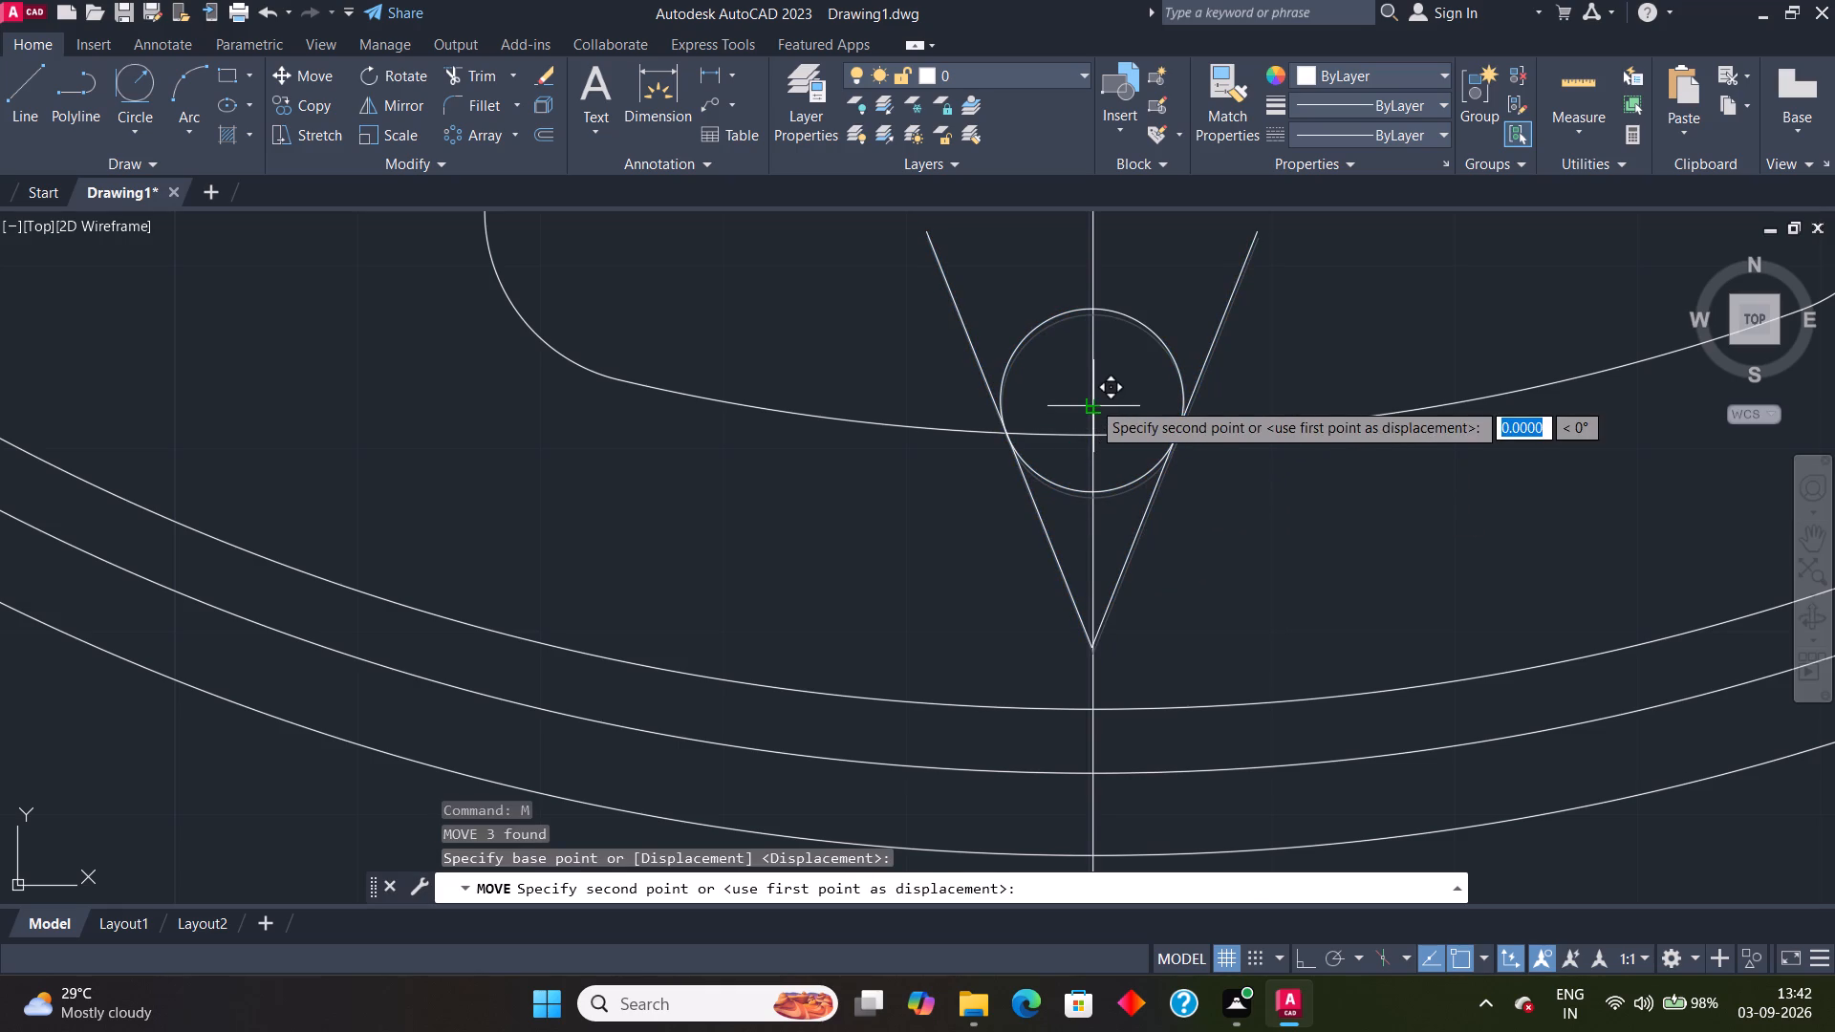
{"action": "middle_click_drag", "start_coordinate": [1202, 595], "coordinate": [1196, 444]}
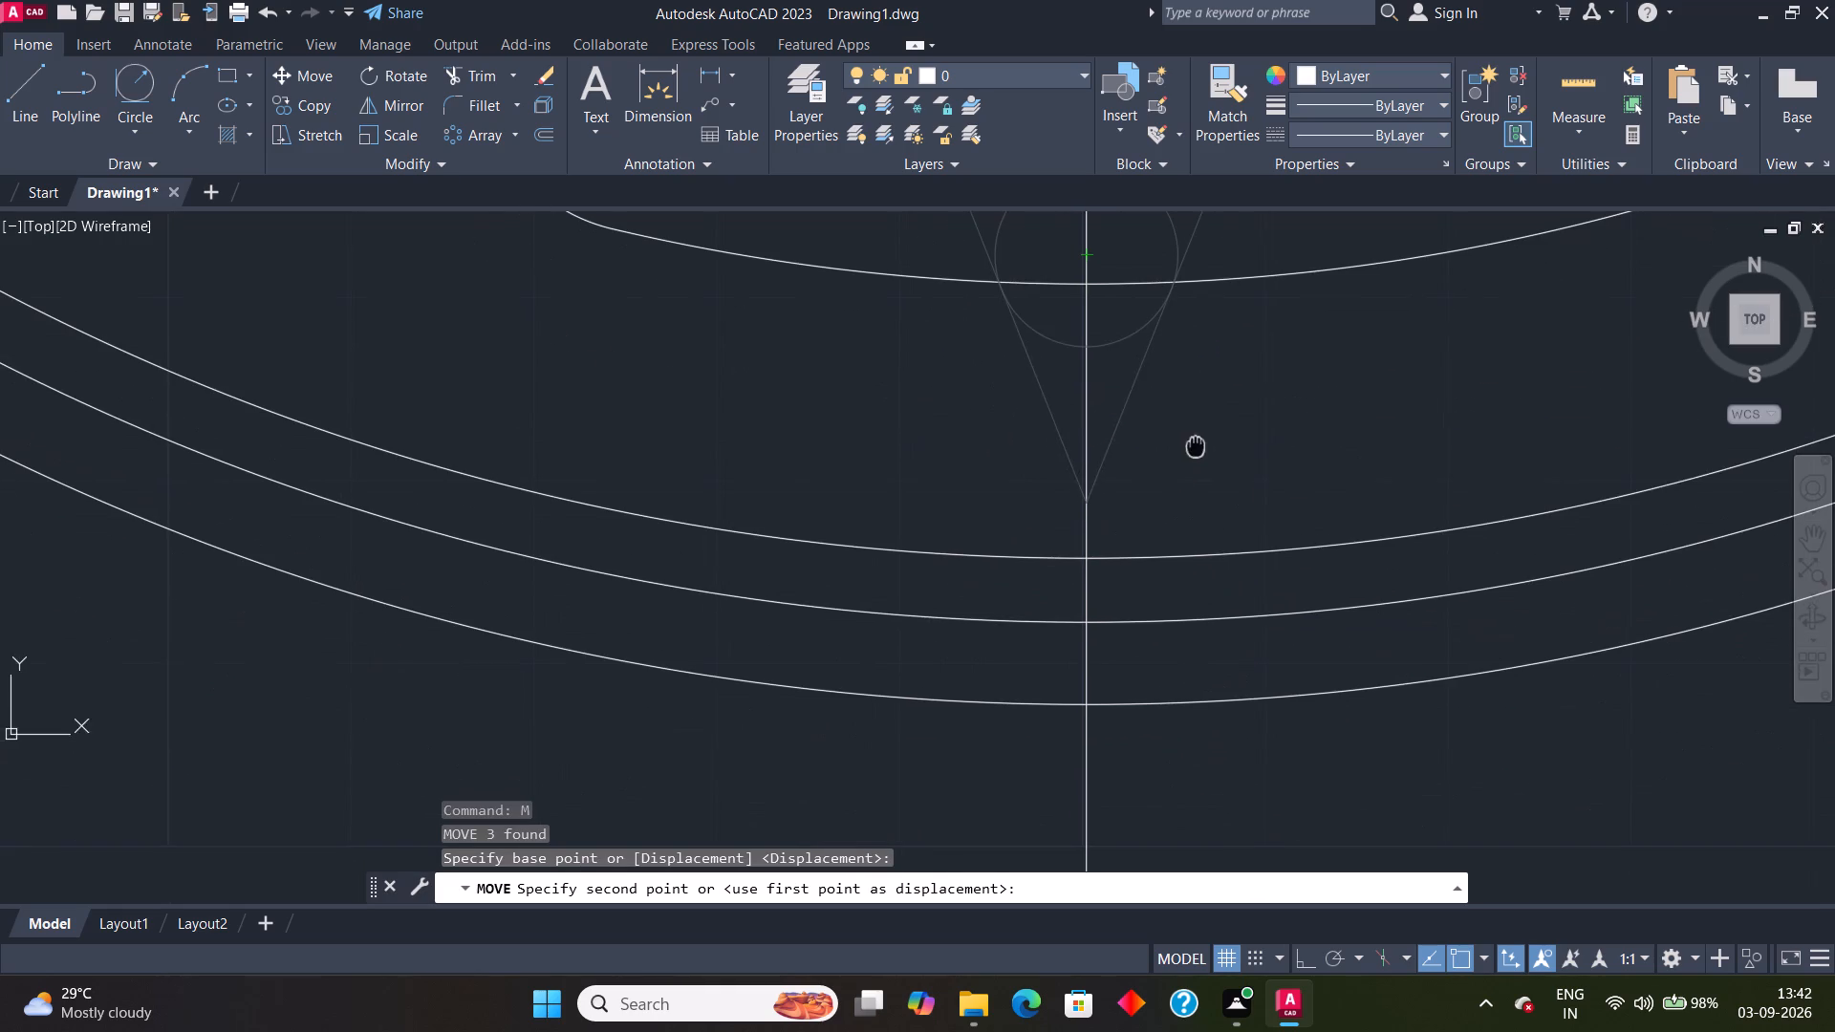
{"action": "left_click", "coordinate": [1089, 623]}
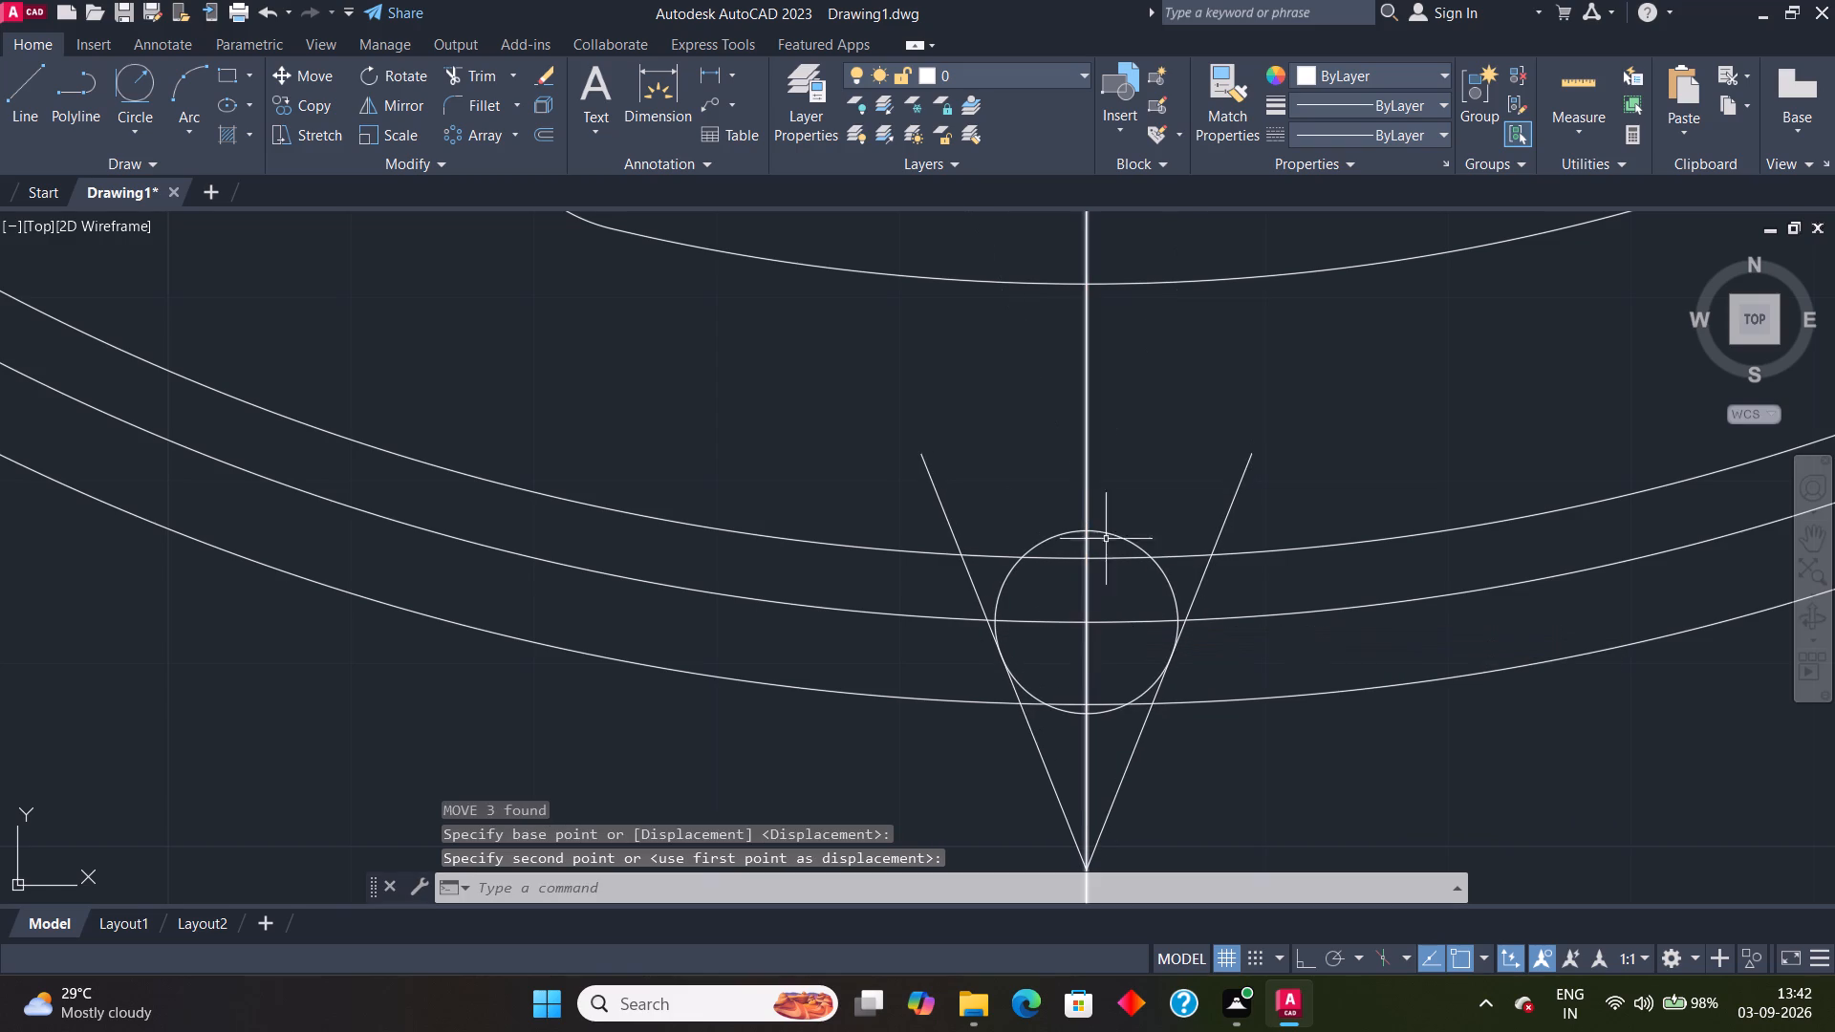
{"action": "key", "text": "Escape"}
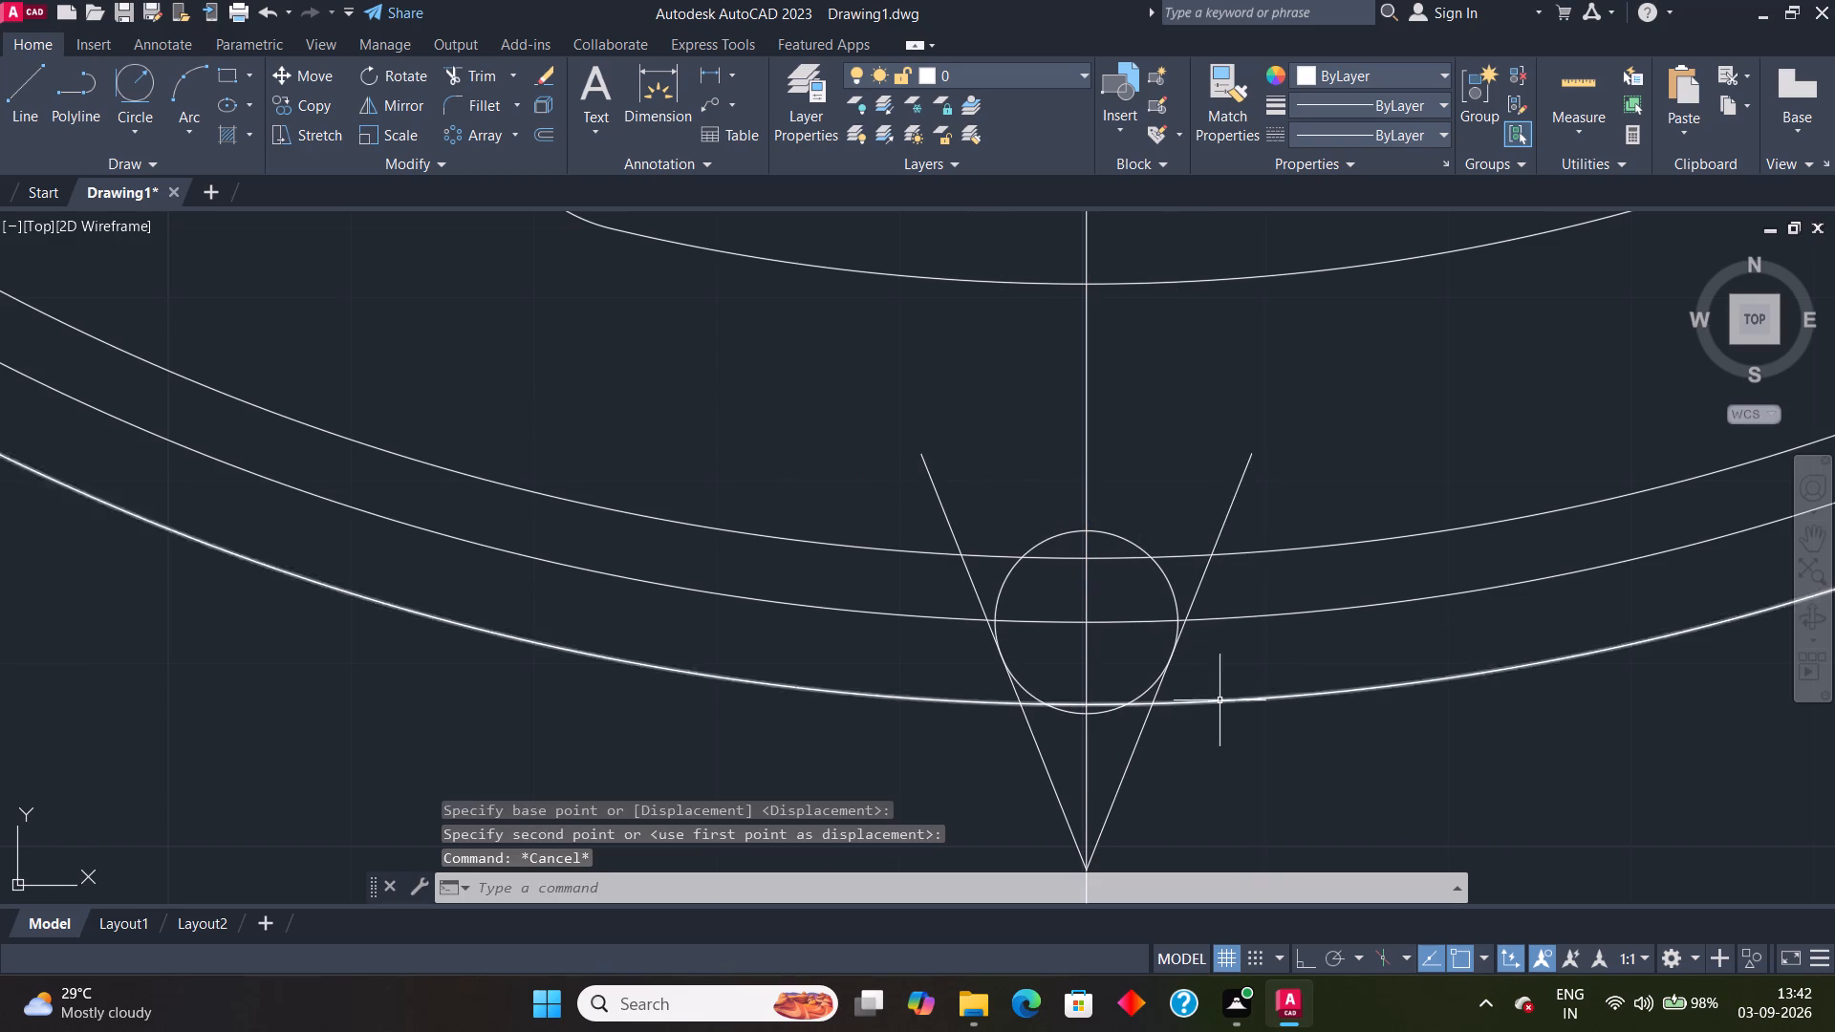
Trim the upper ends of both V lines back to the middle rim circle.
{"action": "middle_click_drag", "start_coordinate": [1206, 749], "coordinate": [1174, 712]}
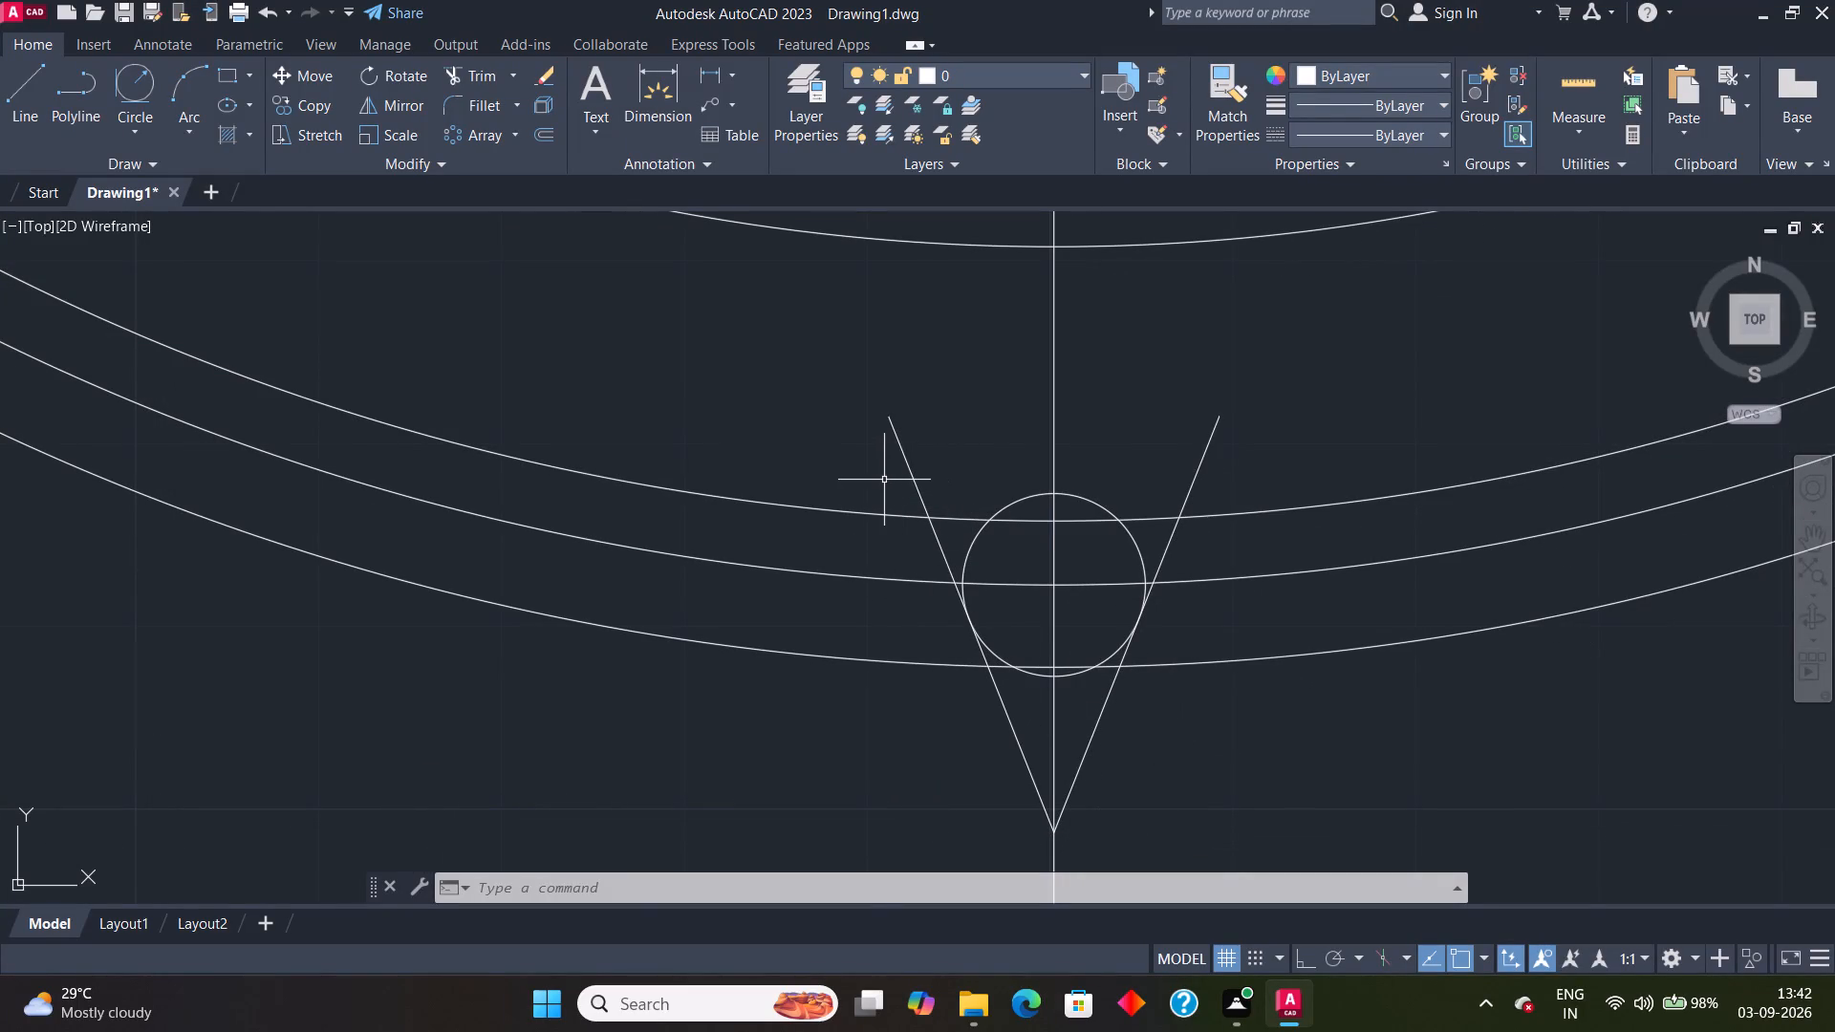
{"action": "type", "text": "tr"}
{"action": "key", "text": "Return"}
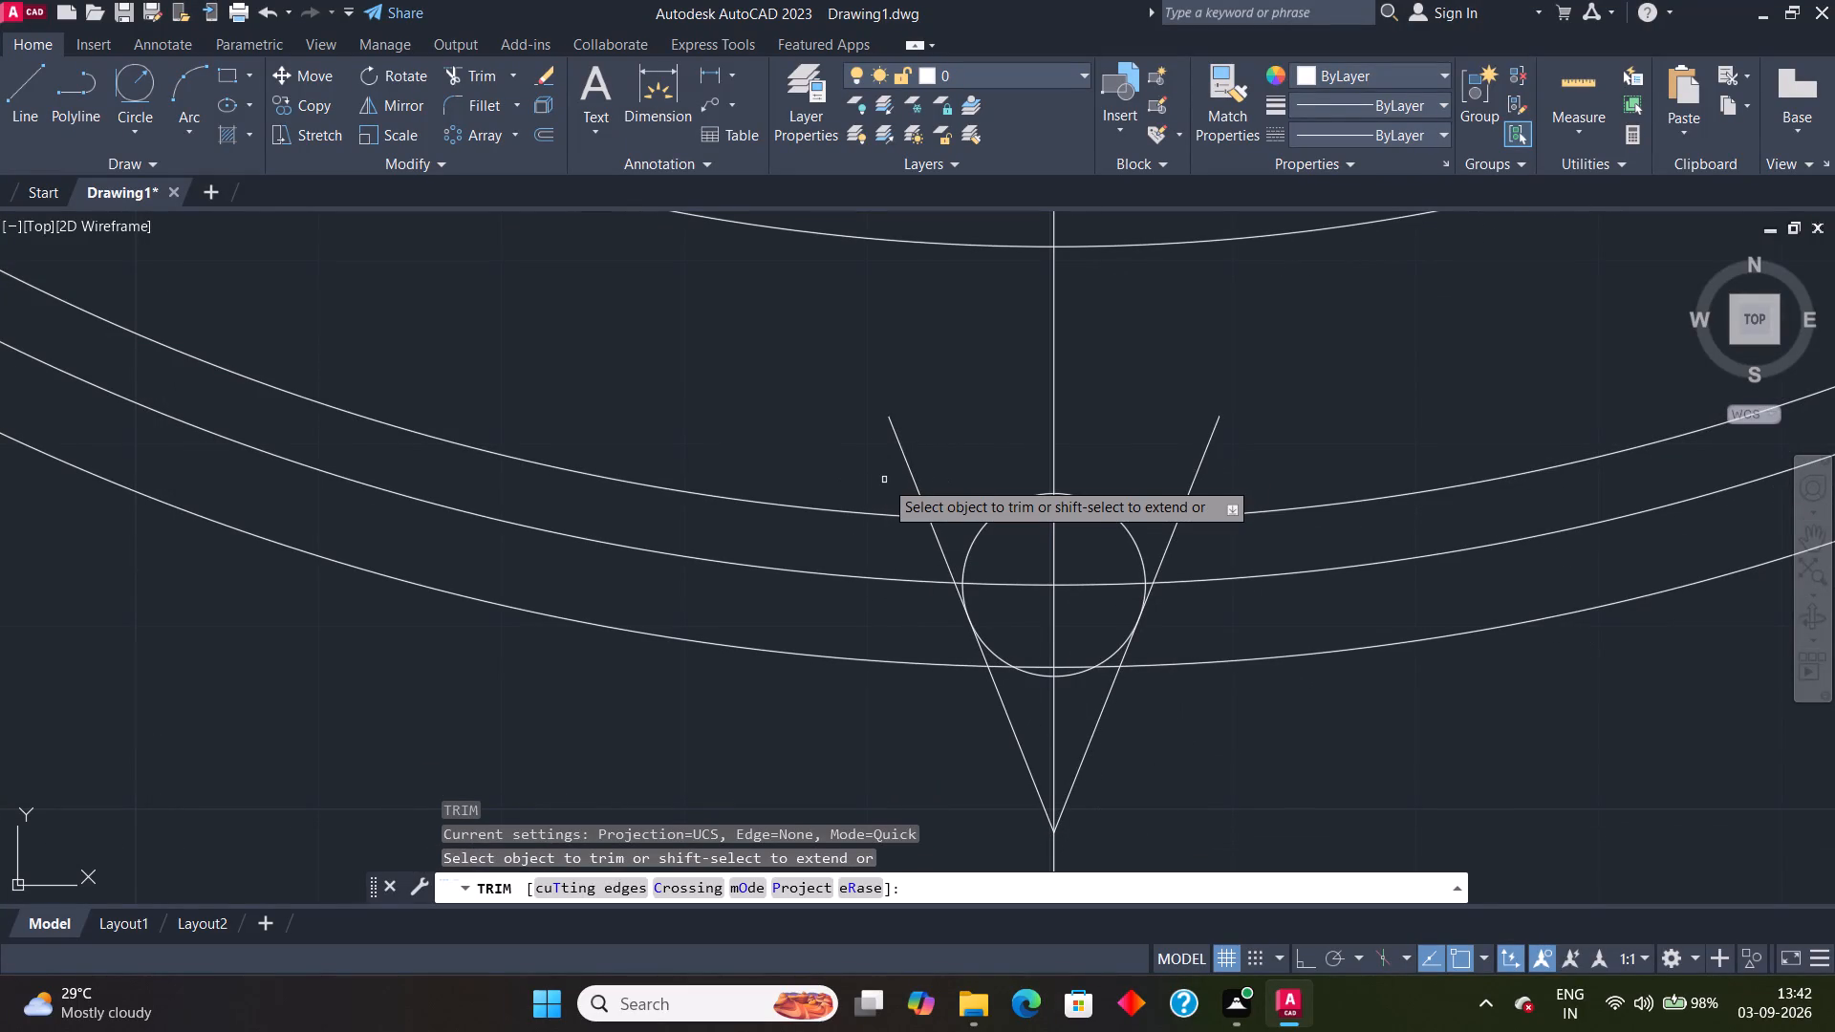
{"action": "left_click", "coordinate": [920, 491]}
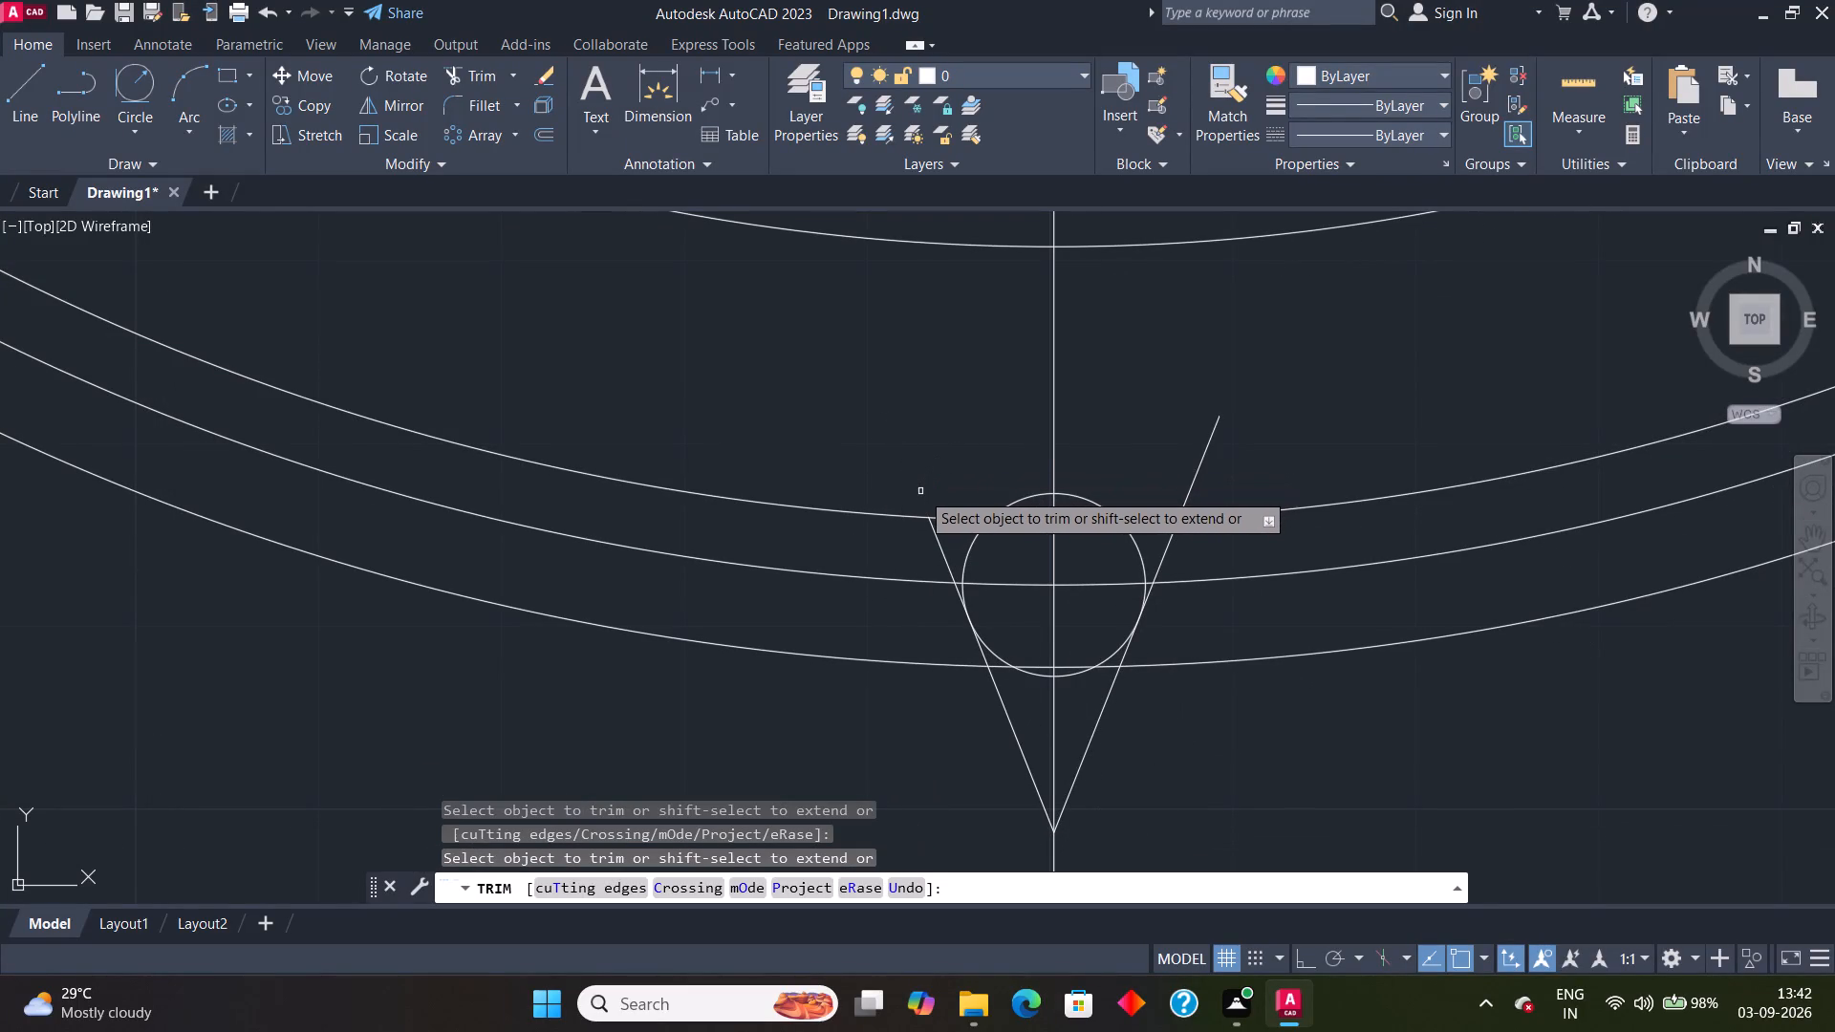
{"action": "left_click", "coordinate": [1203, 450]}
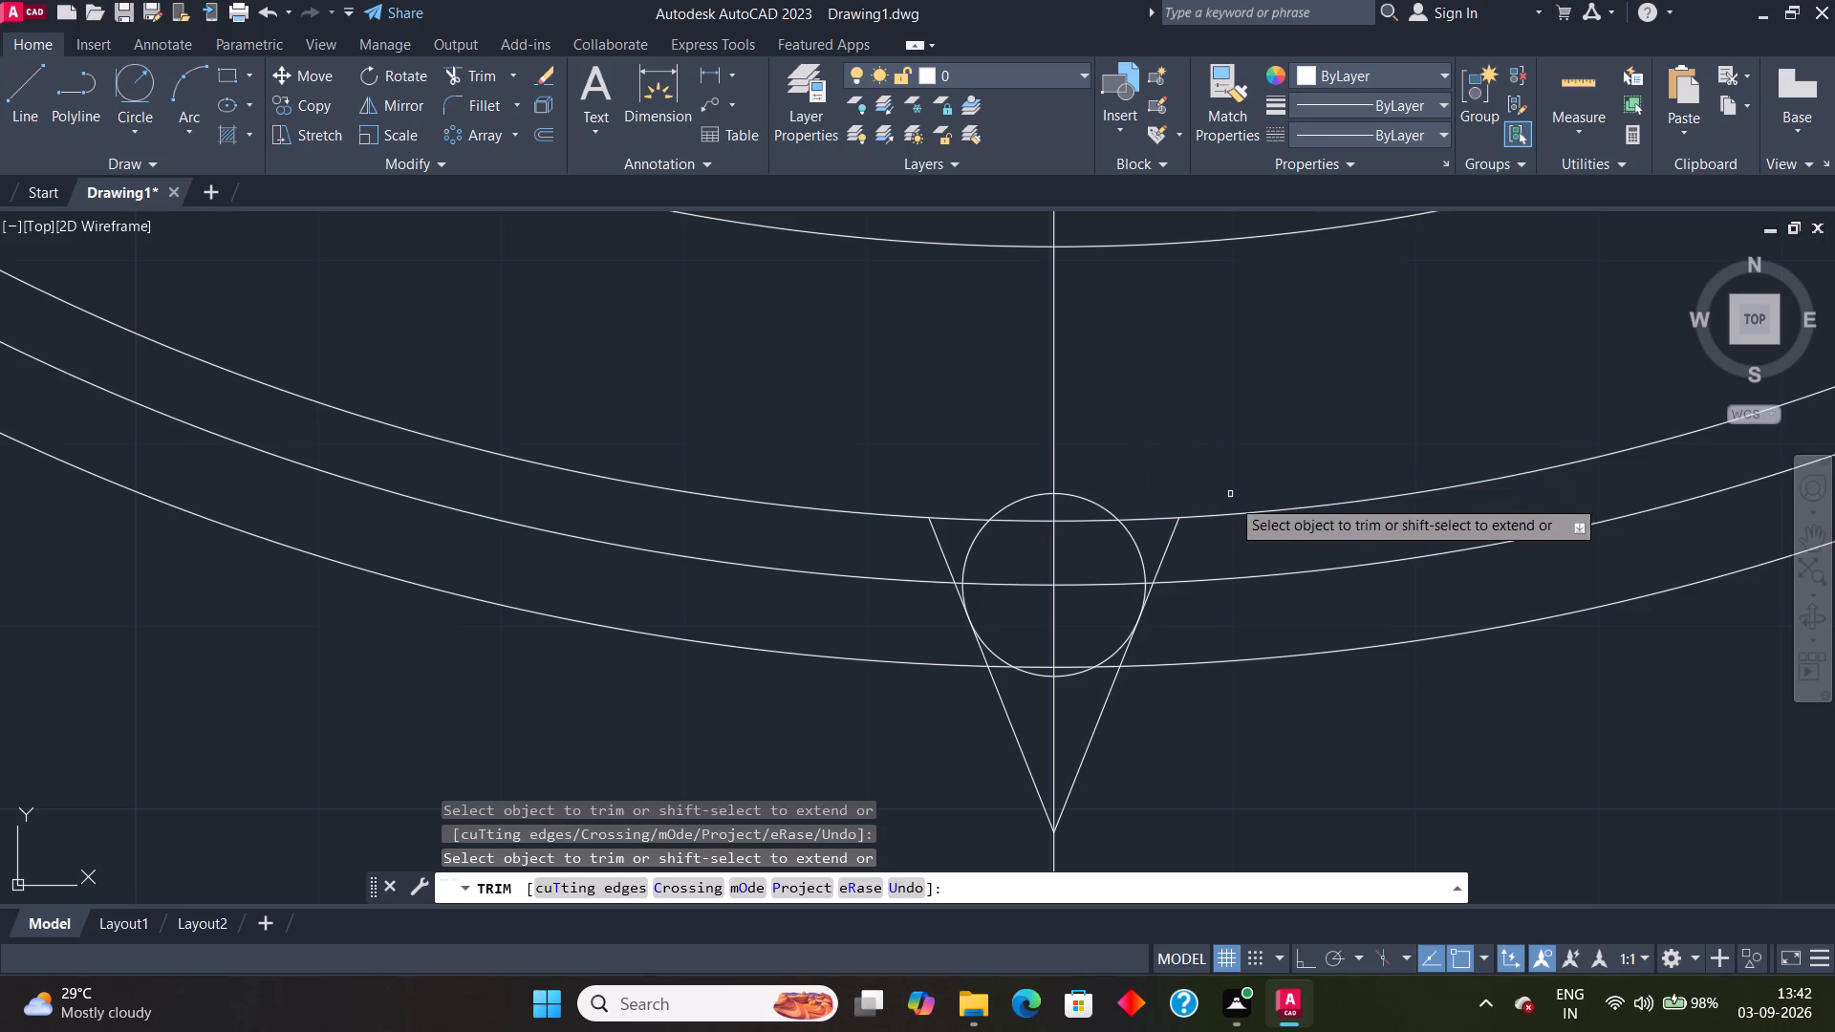
{"action": "left_click", "coordinate": [1164, 550]}
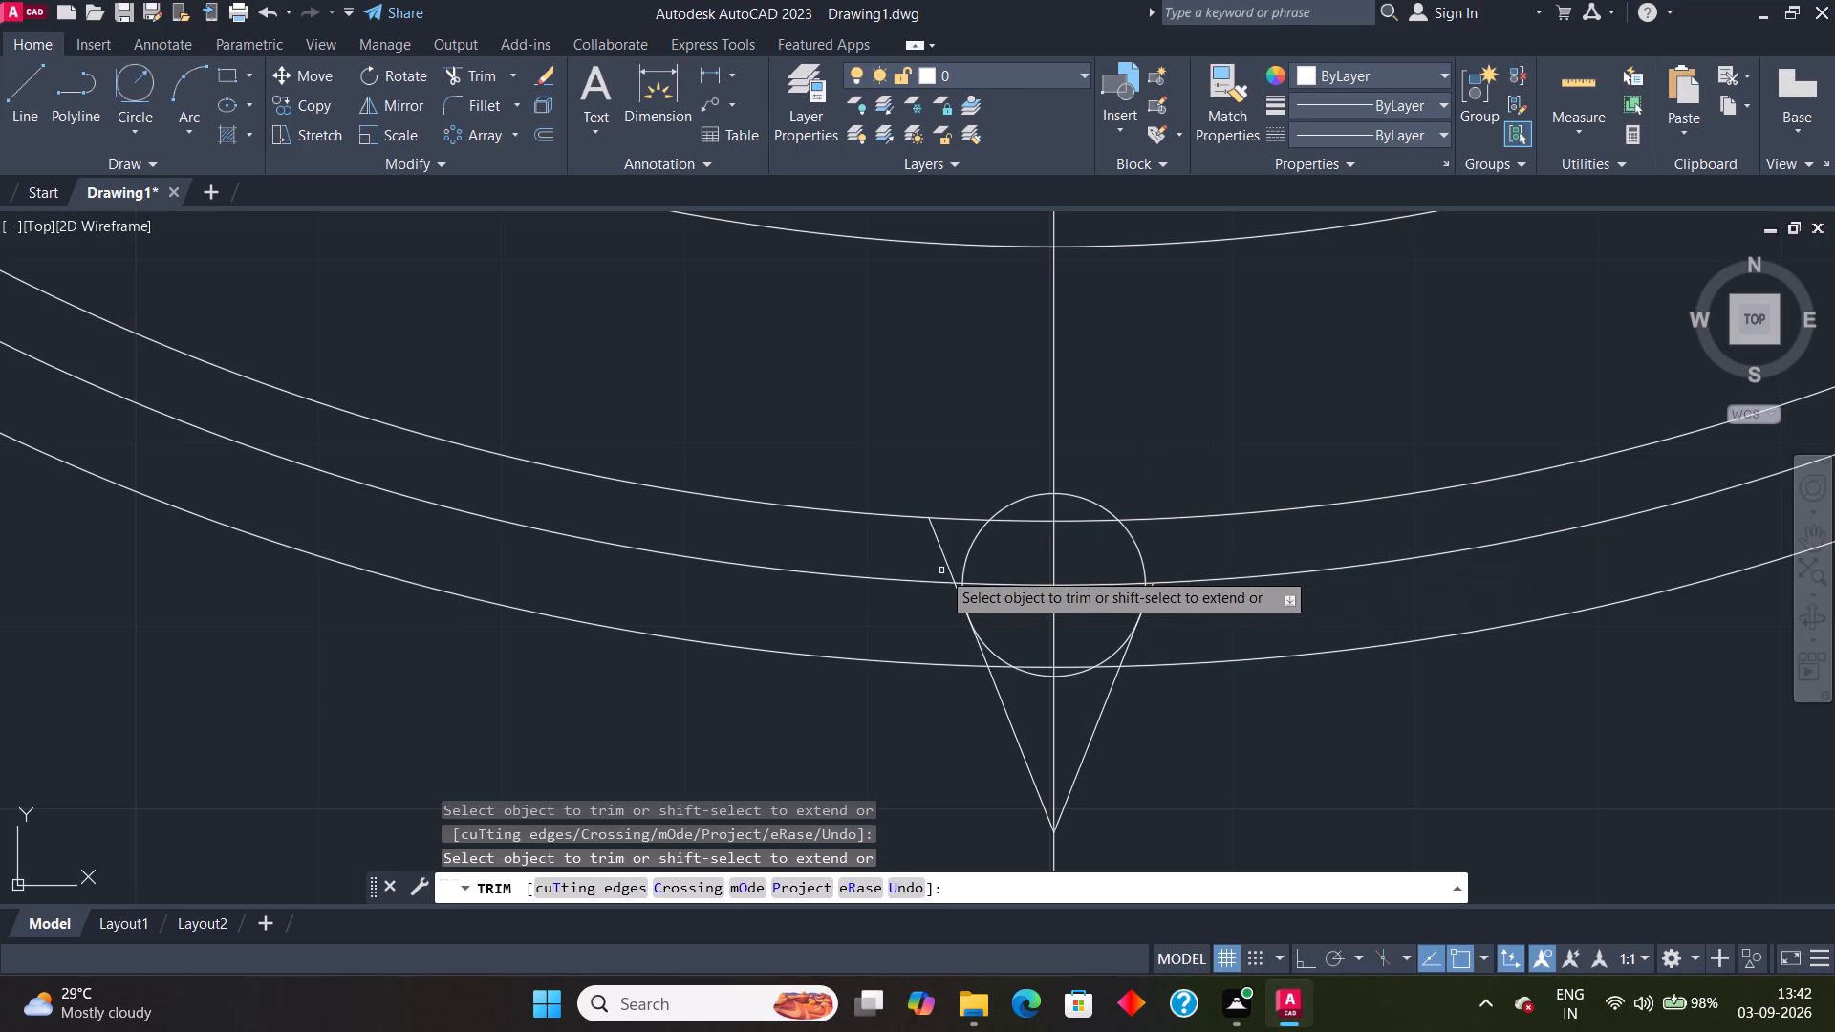
{"action": "left_click", "coordinate": [940, 552]}
Trim the V line stubs above the tangent points and the circle's lower arc between the lines, leaving a rounded slot outline.
{"action": "scroll", "coordinate": [999, 614], "scroll_direction": "up", "scroll_amount": 3}
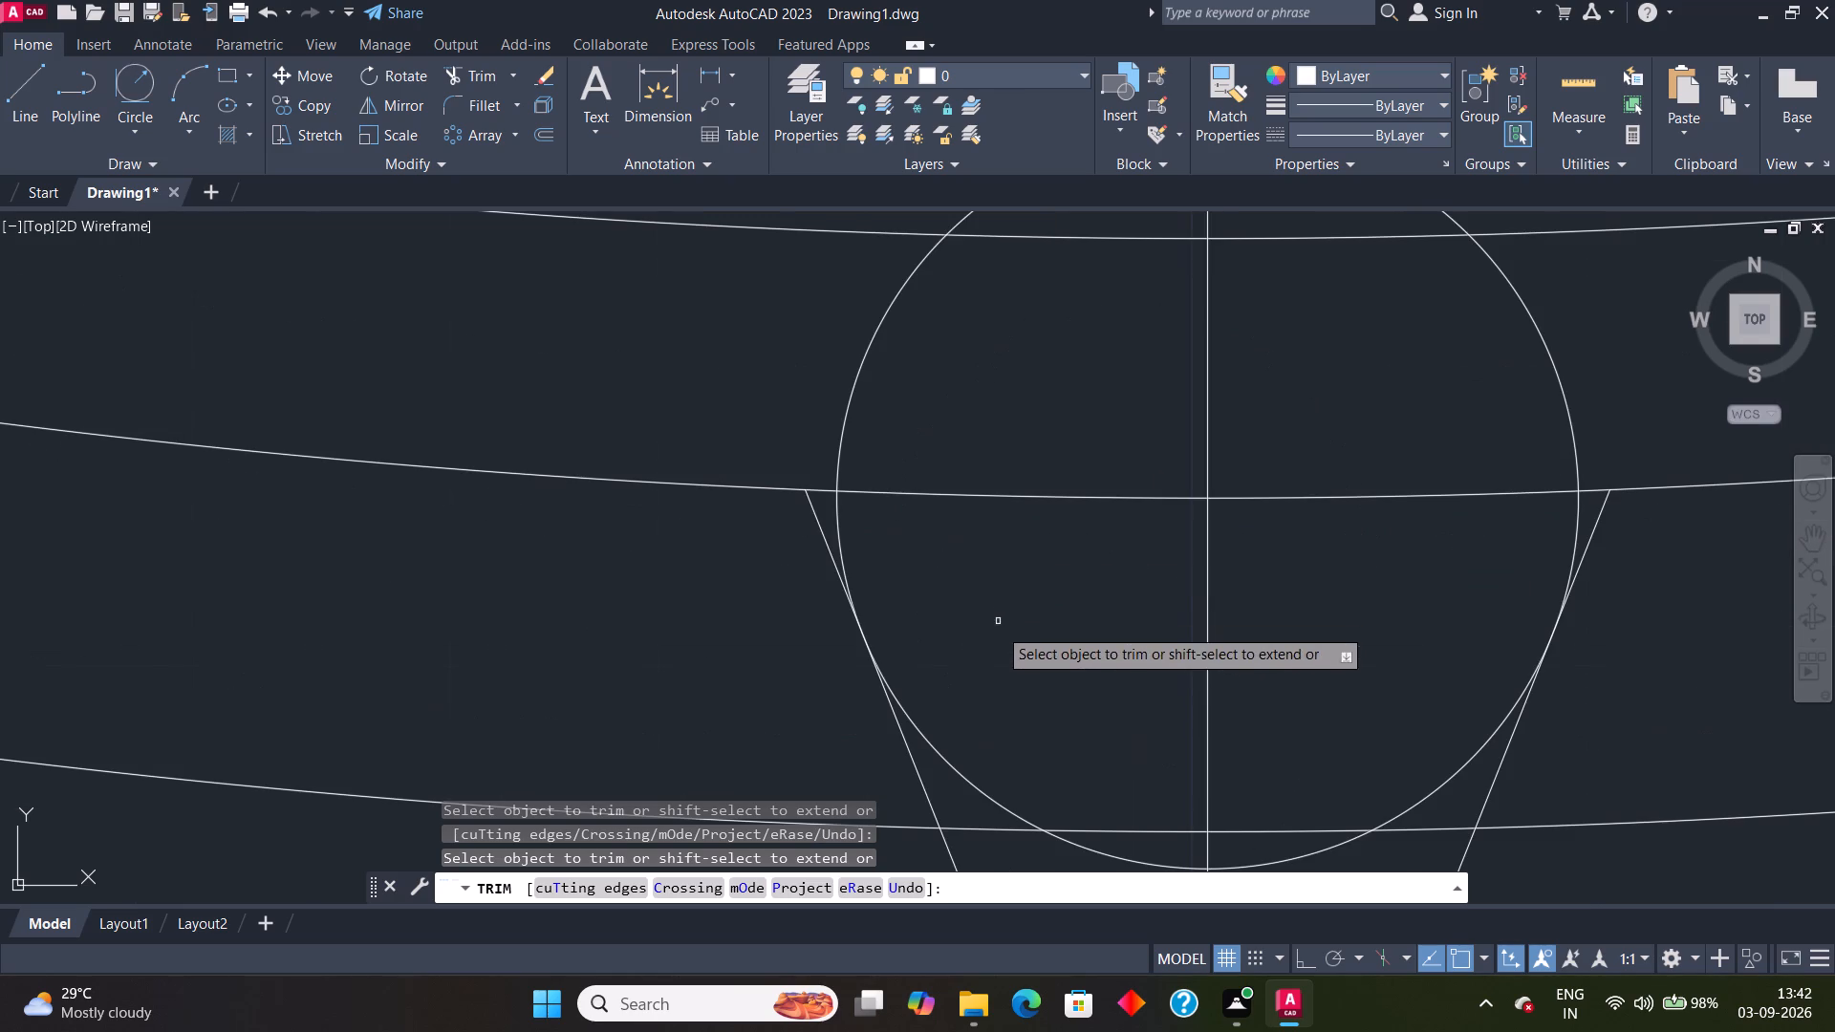
{"action": "left_click", "coordinate": [814, 518]}
{"action": "scroll", "coordinate": [1017, 792], "scroll_direction": "down", "scroll_amount": 1}
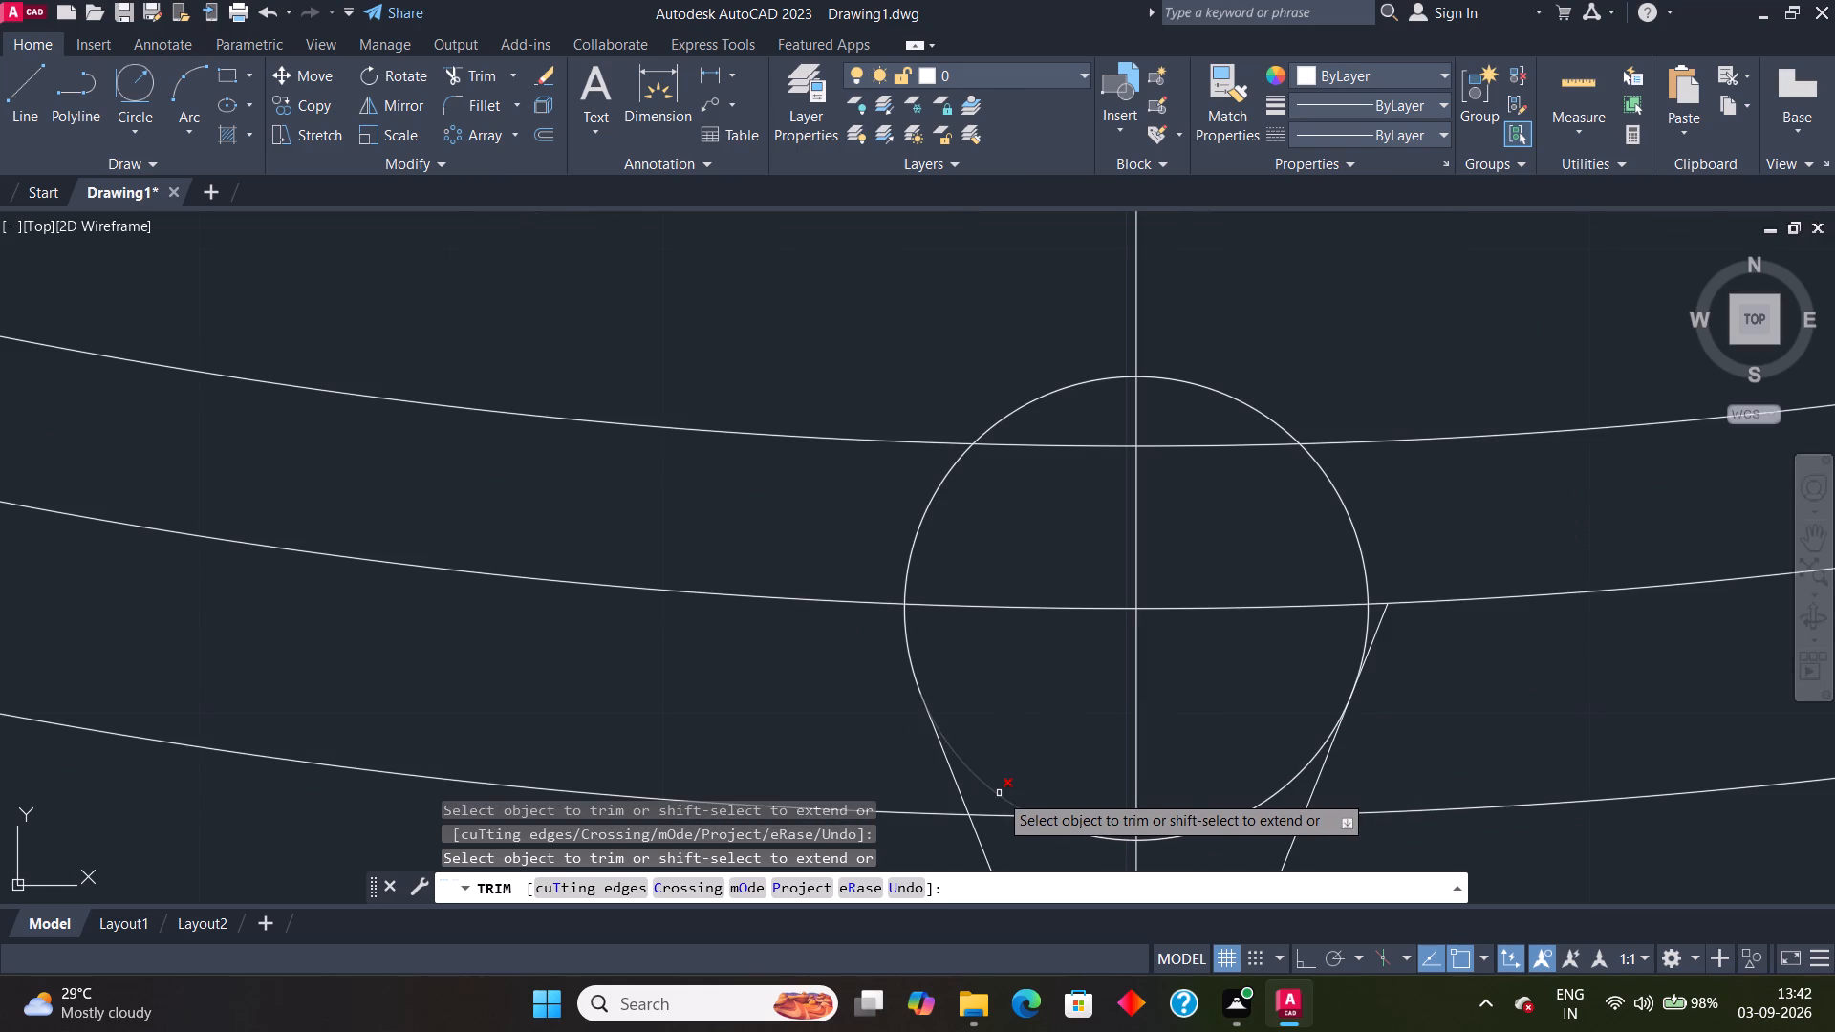
{"action": "left_click", "coordinate": [998, 794]}
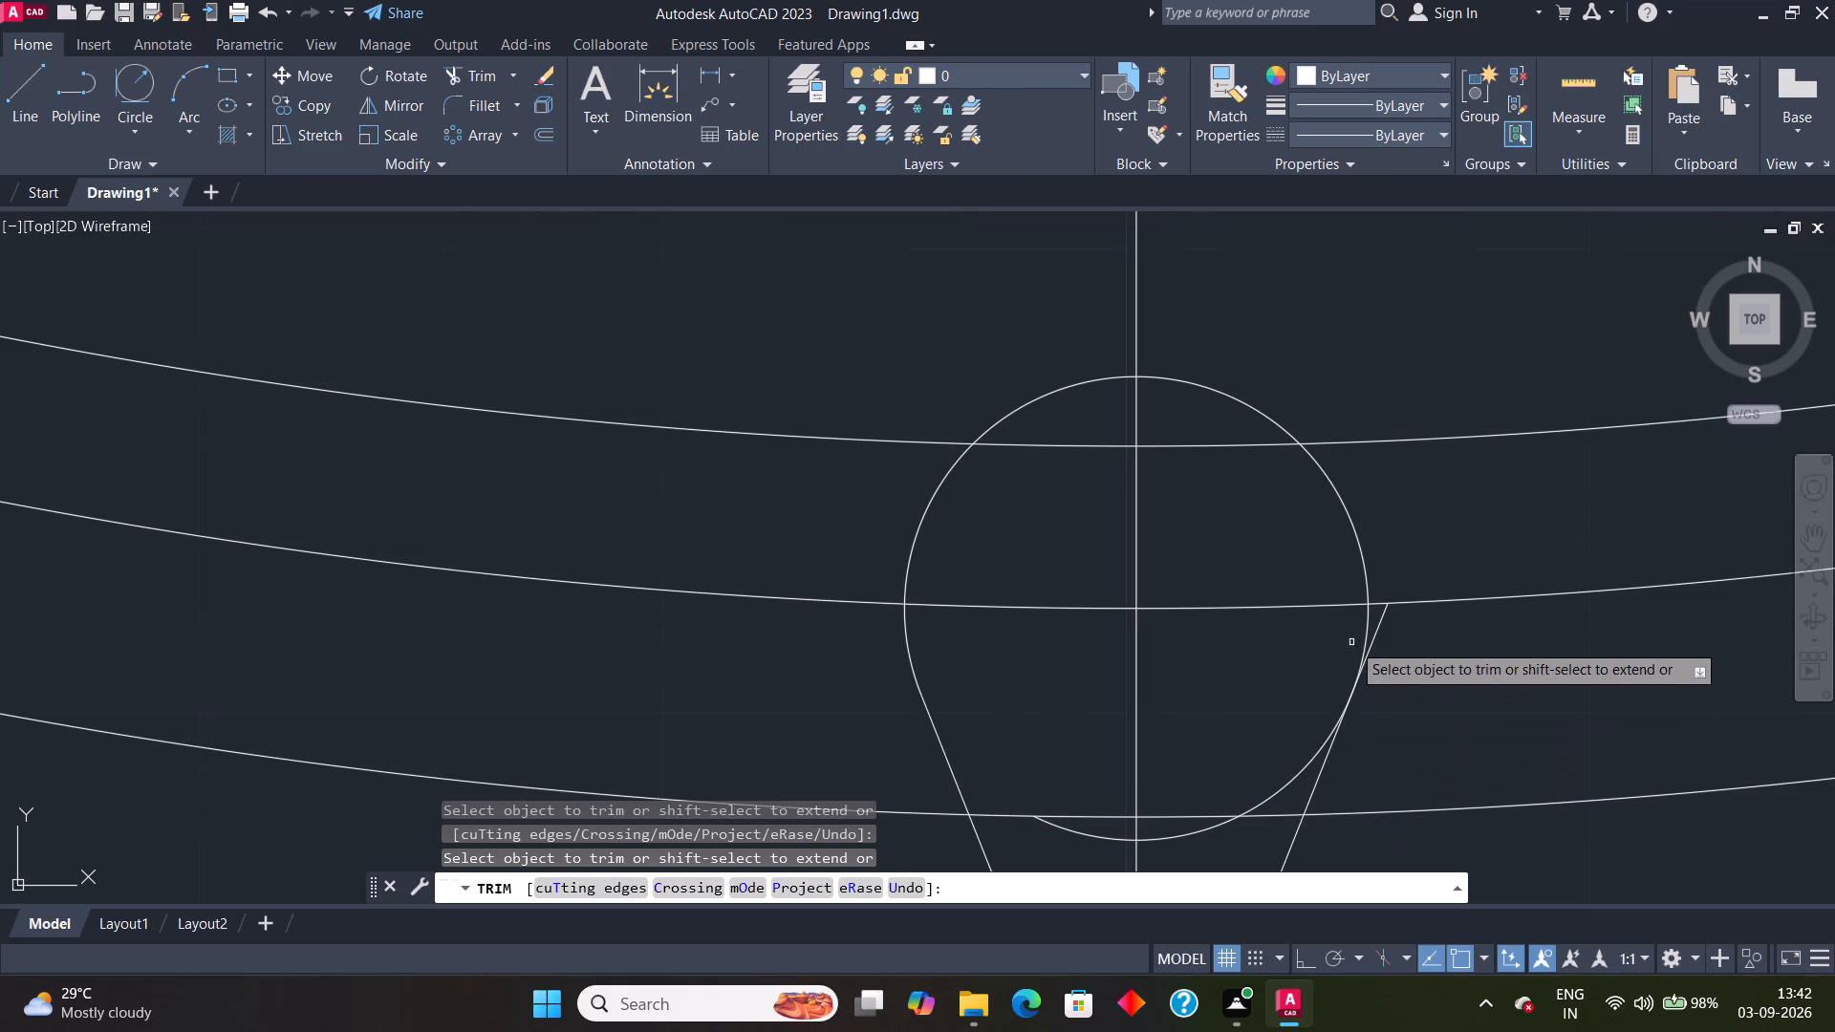
{"action": "left_click", "coordinate": [1379, 617]}
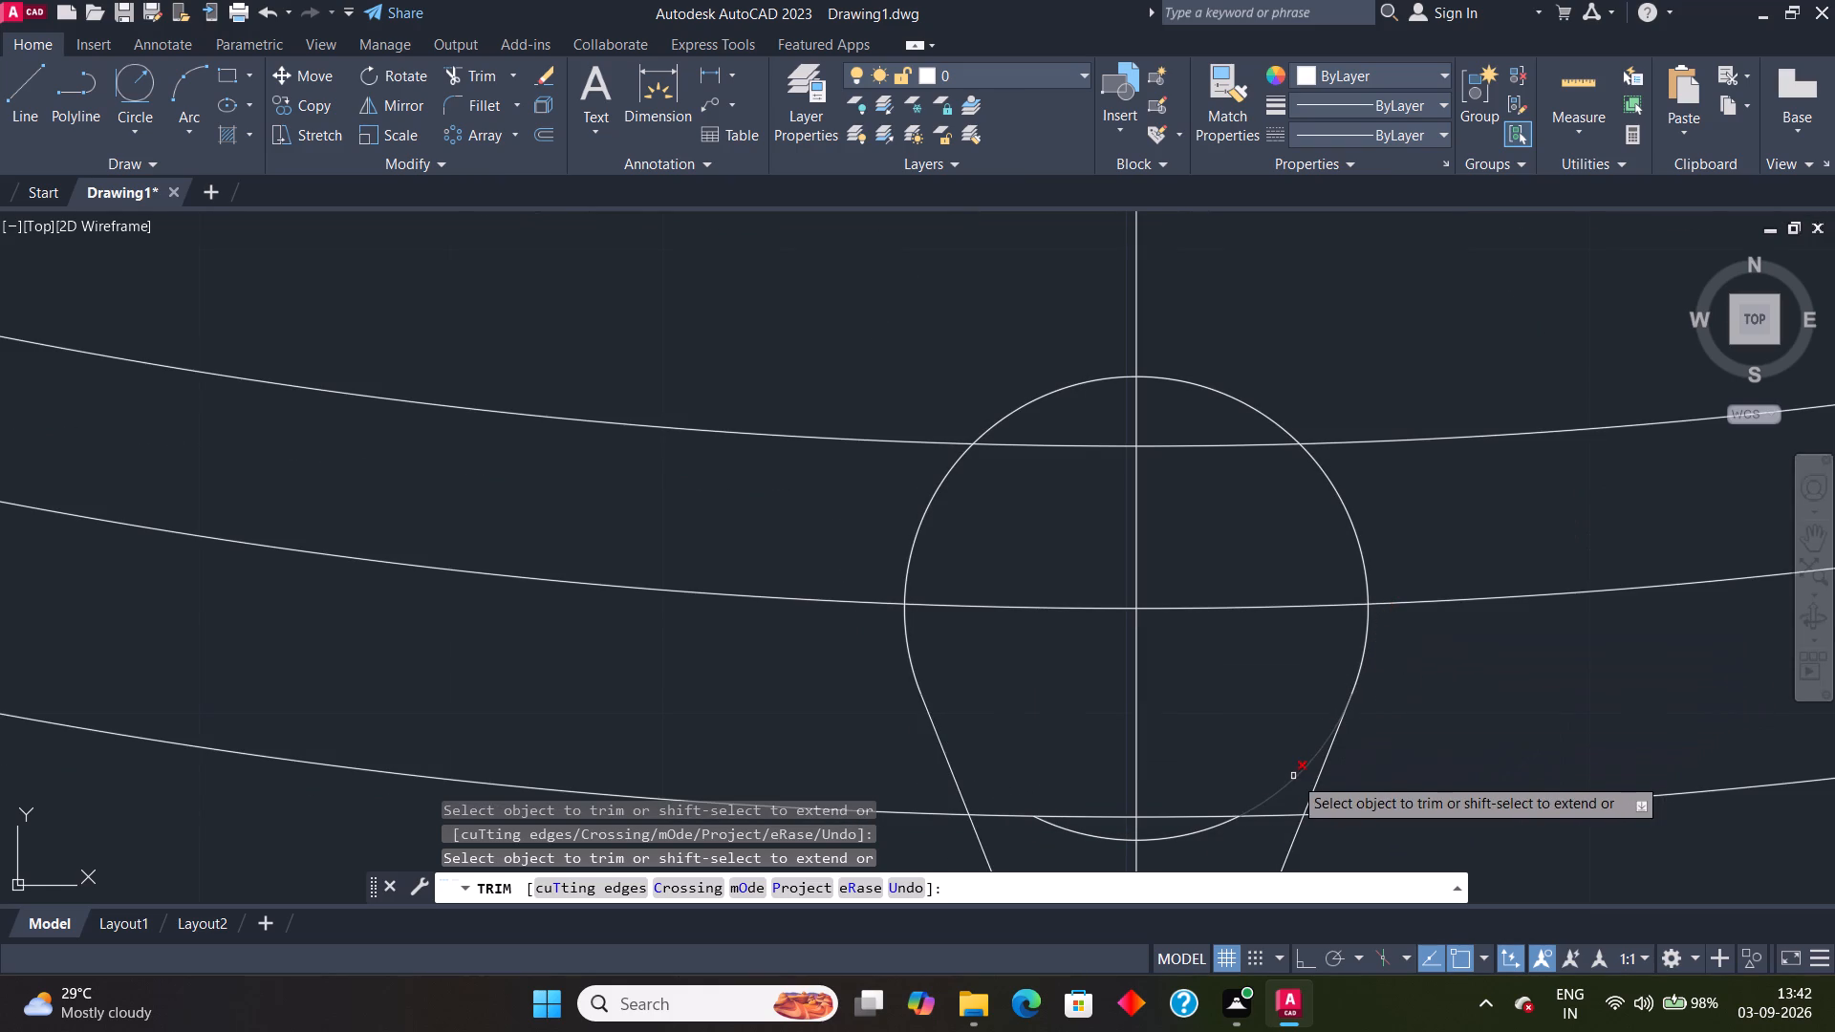
{"action": "left_click", "coordinate": [1293, 776]}
{"action": "middle_click_drag", "start_coordinate": [1209, 778], "coordinate": [1172, 700]}
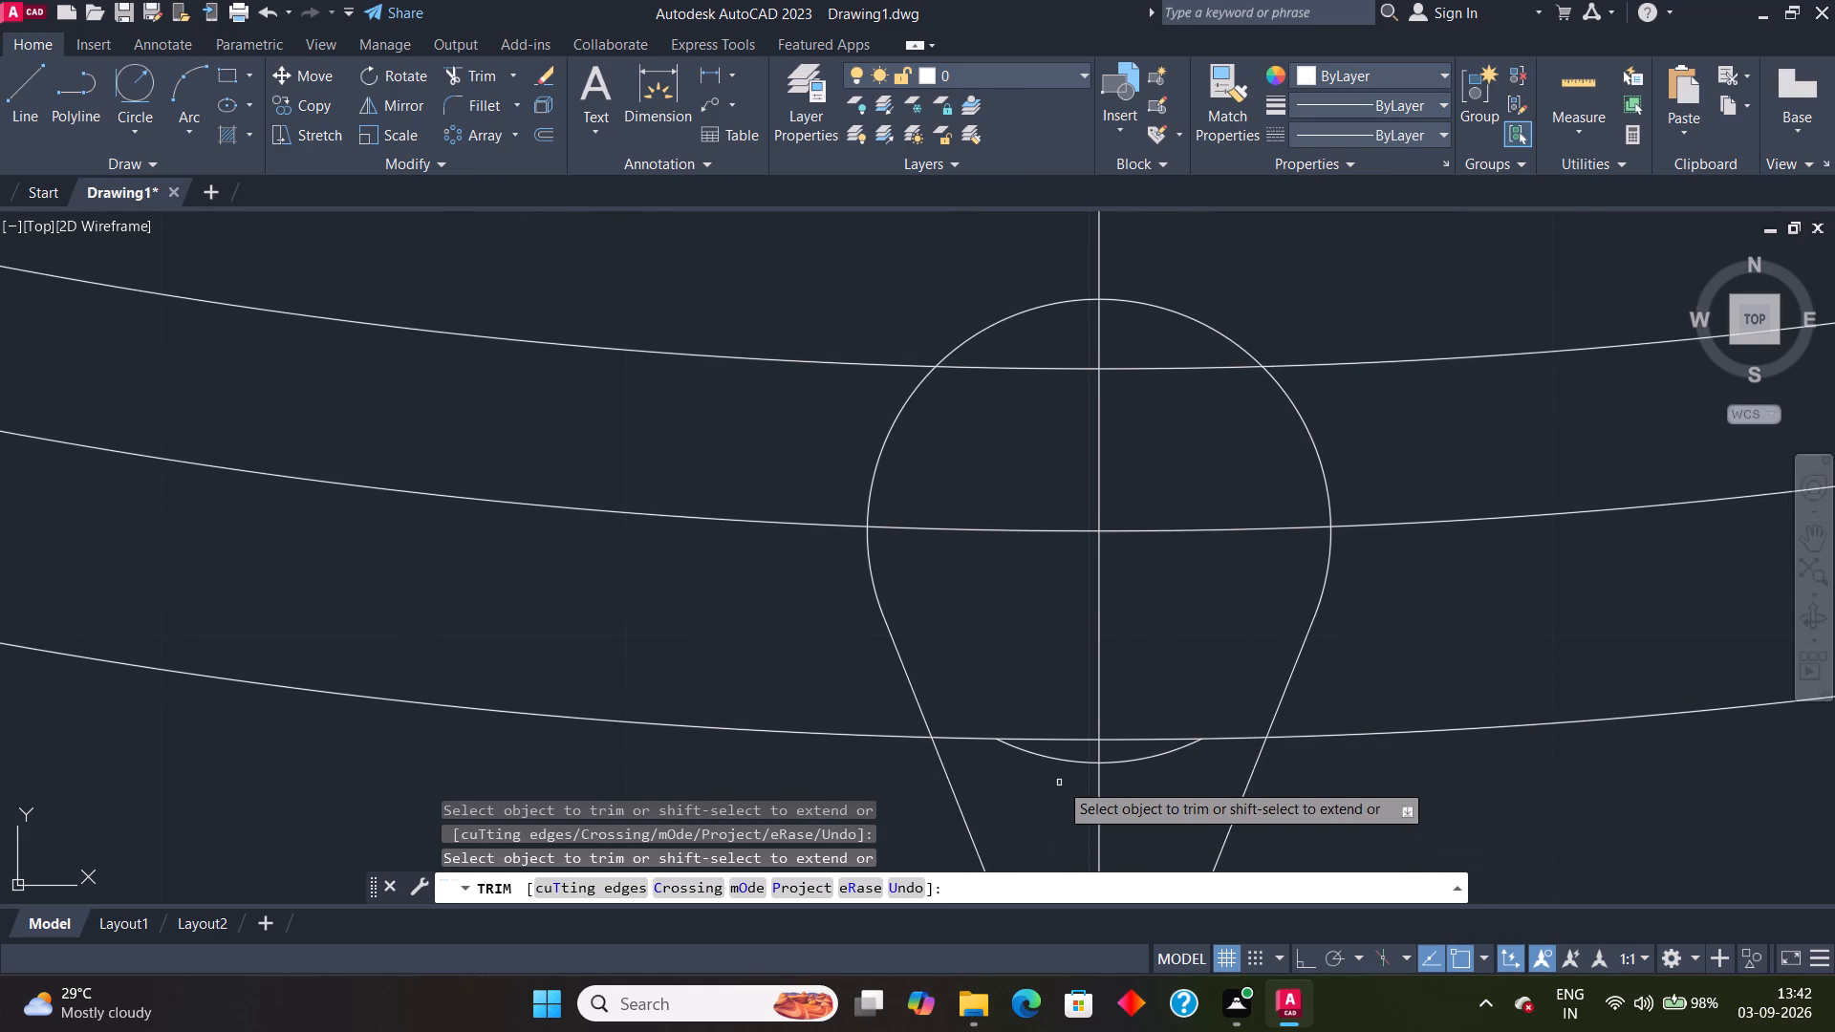
{"action": "left_click", "coordinate": [1045, 760]}
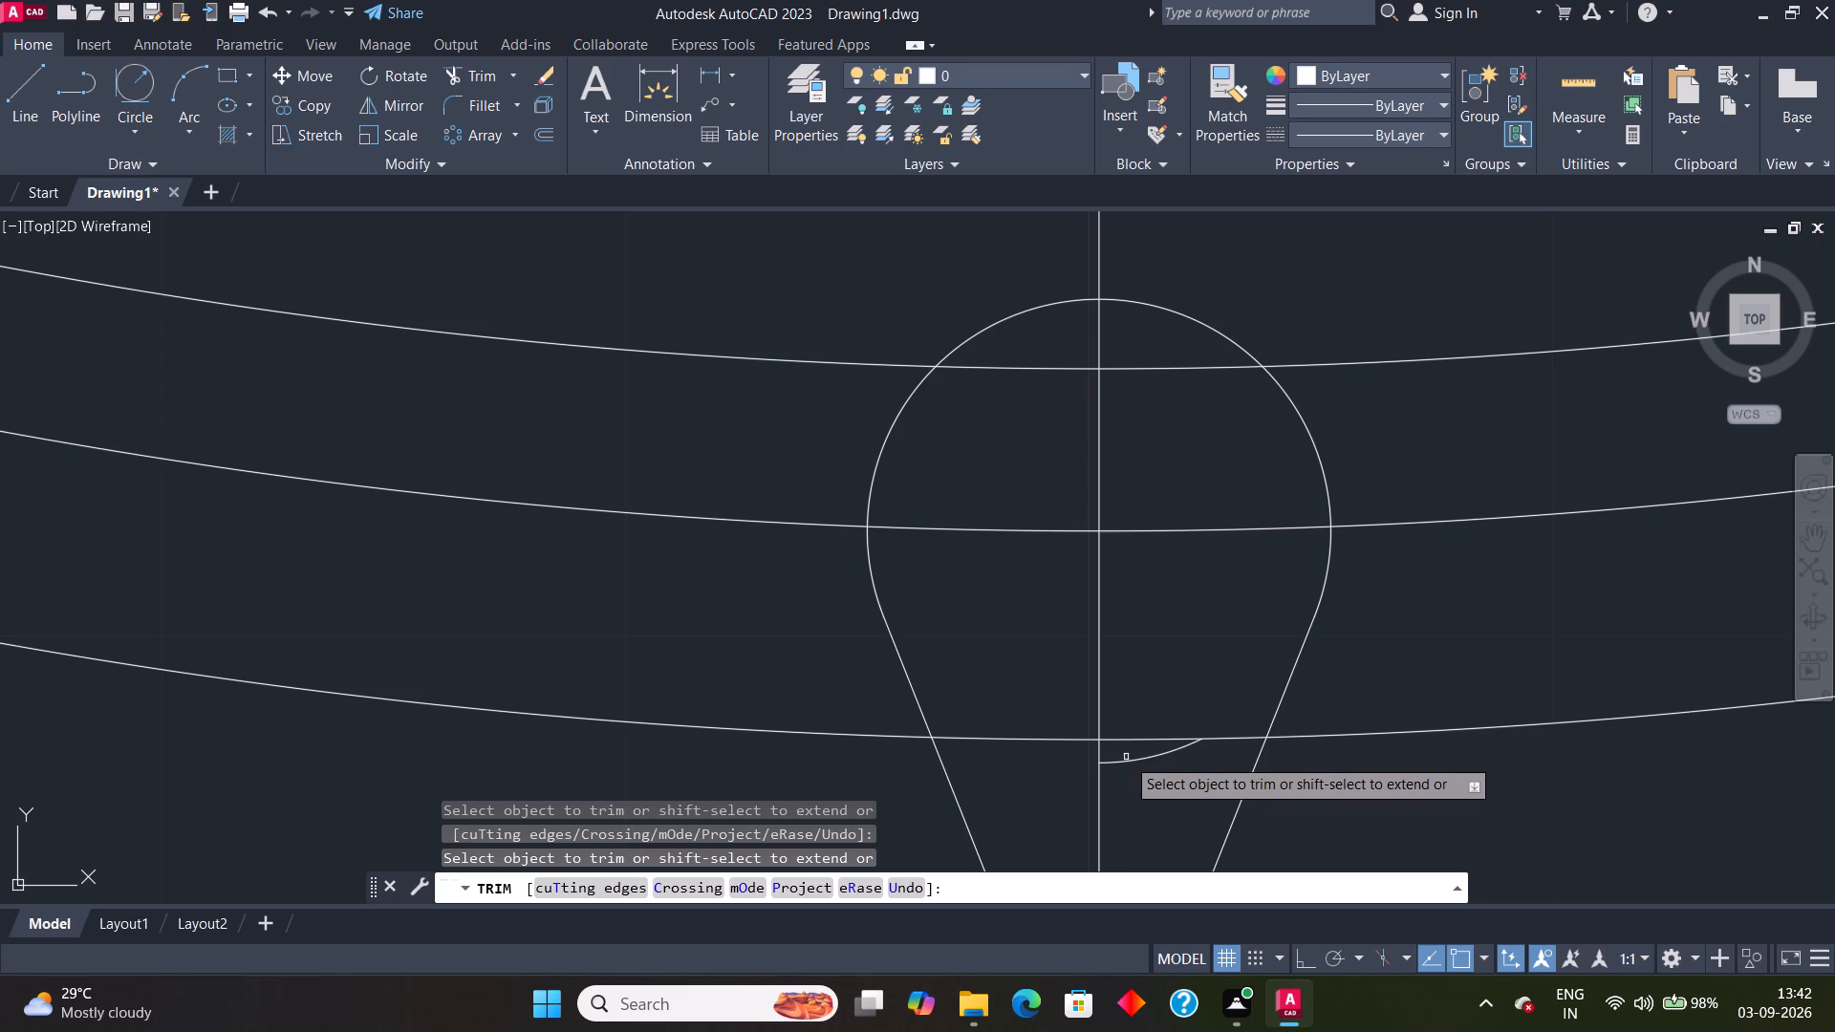
{"action": "left_click", "coordinate": [1127, 758]}
{"action": "key", "text": "Escape"}
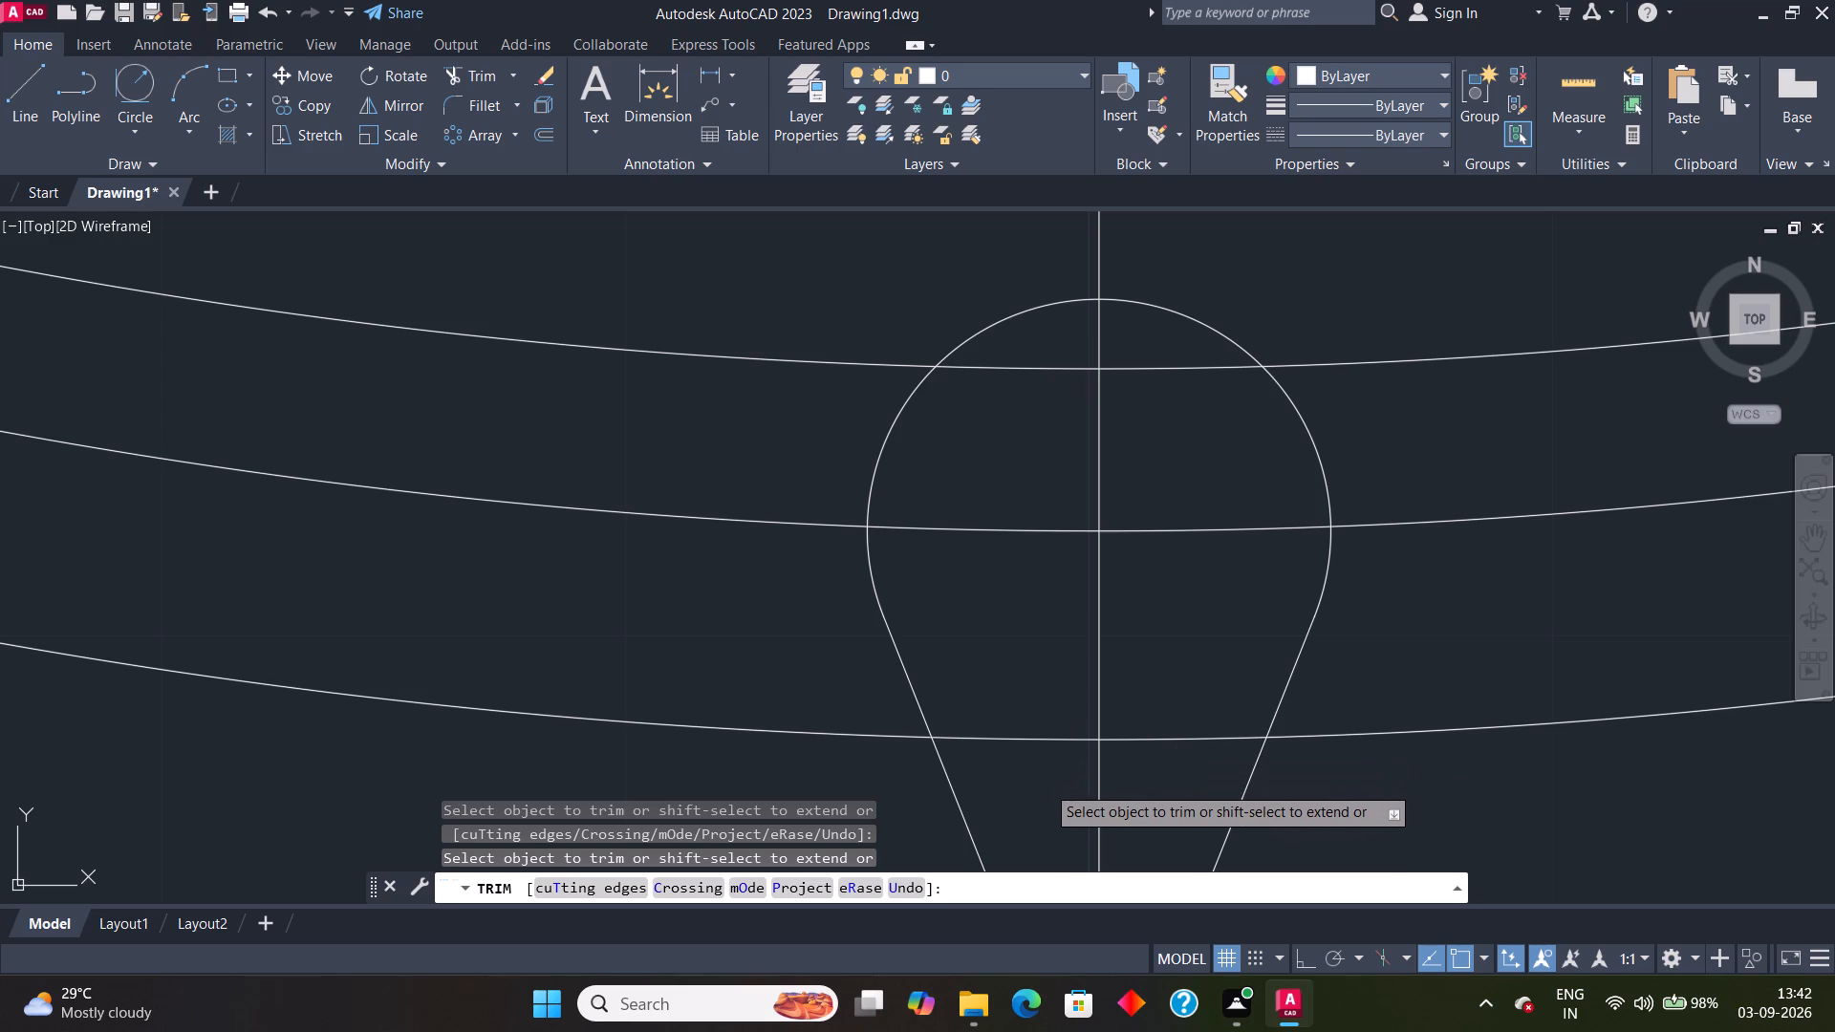
Set the fillet radius to 4.
{"action": "key", "text": "f"}
{"action": "key", "text": "Return"}
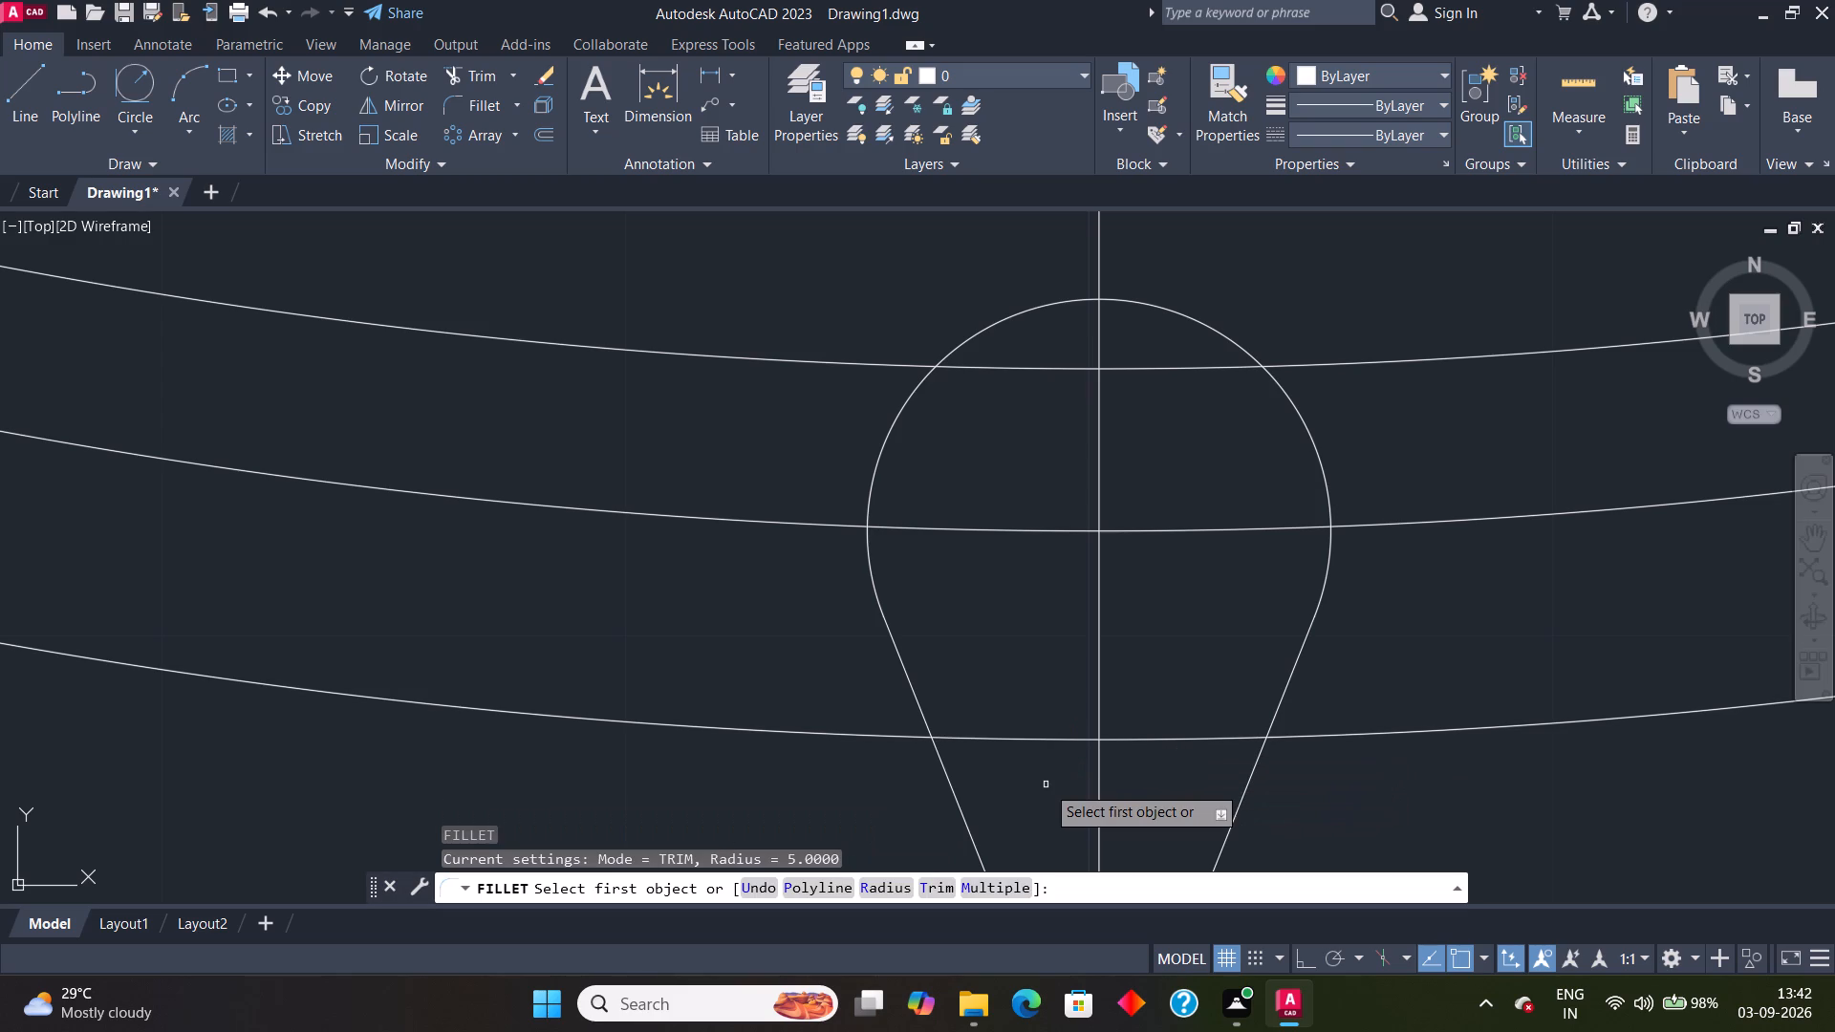
{"action": "key", "text": "r"}
{"action": "key", "text": "Return"}
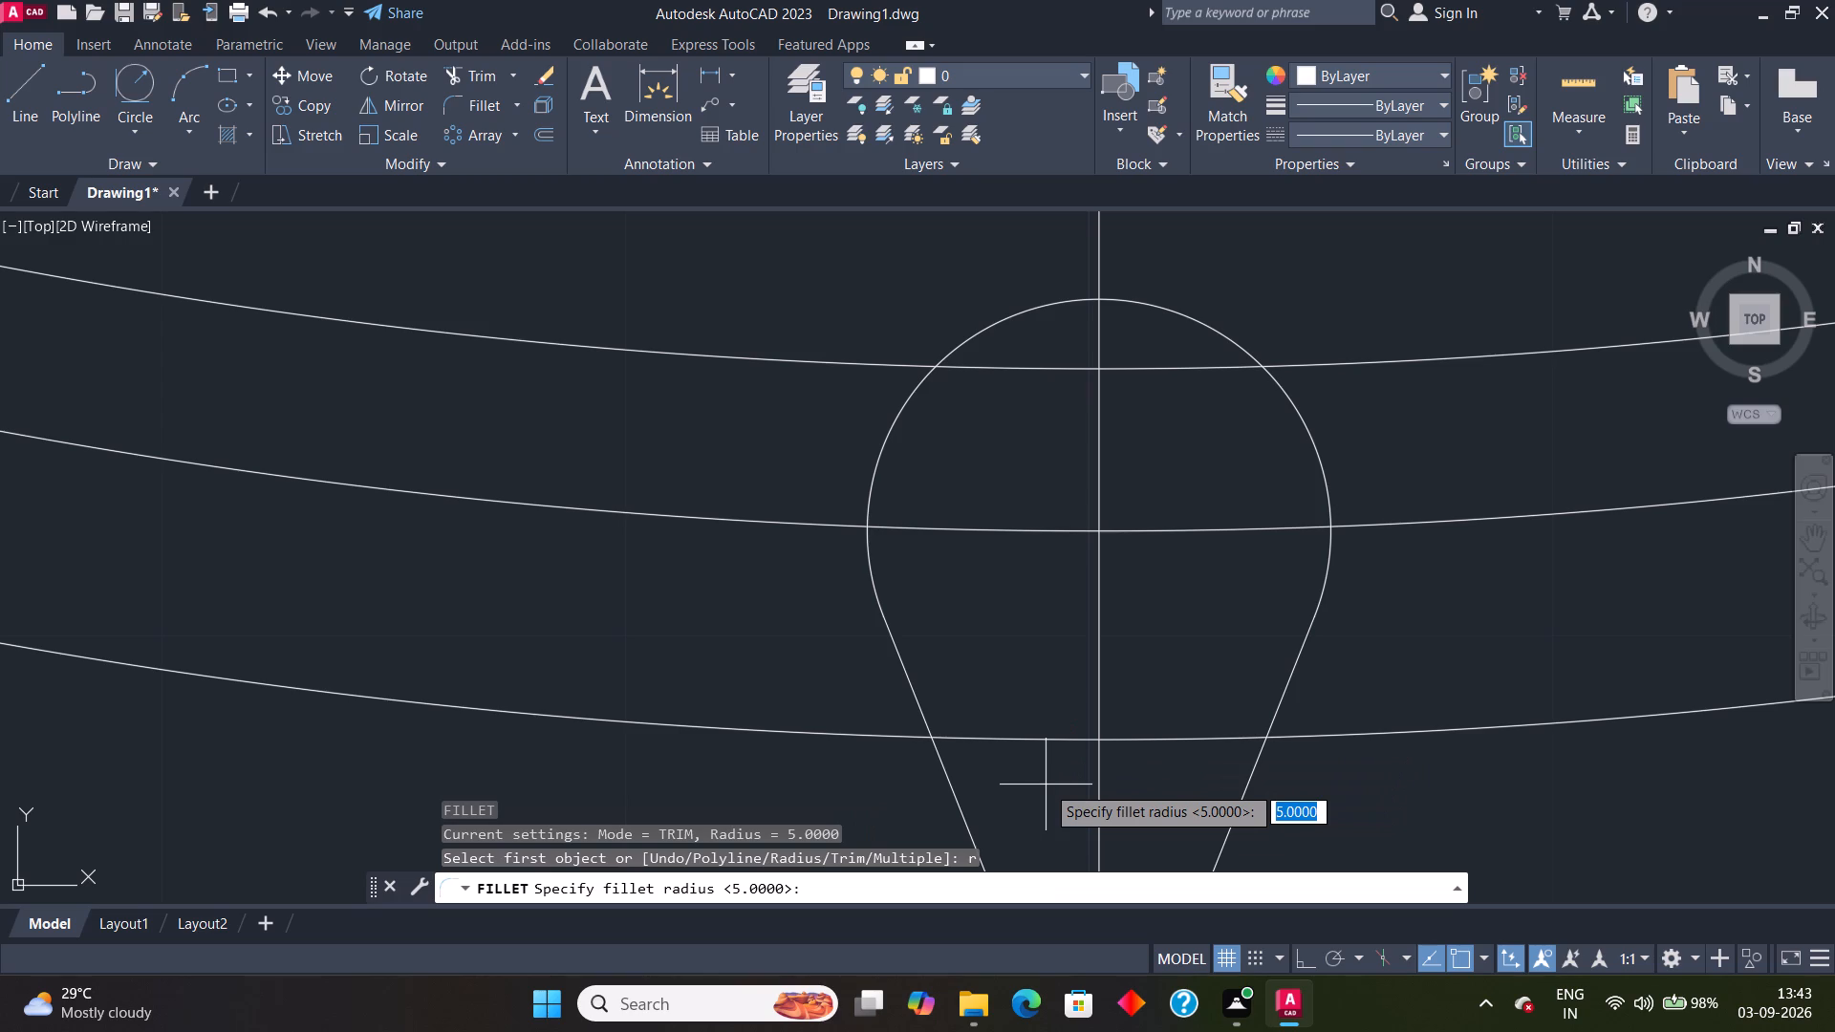
{"action": "key", "text": "4"}
{"action": "key", "text": "Return"}
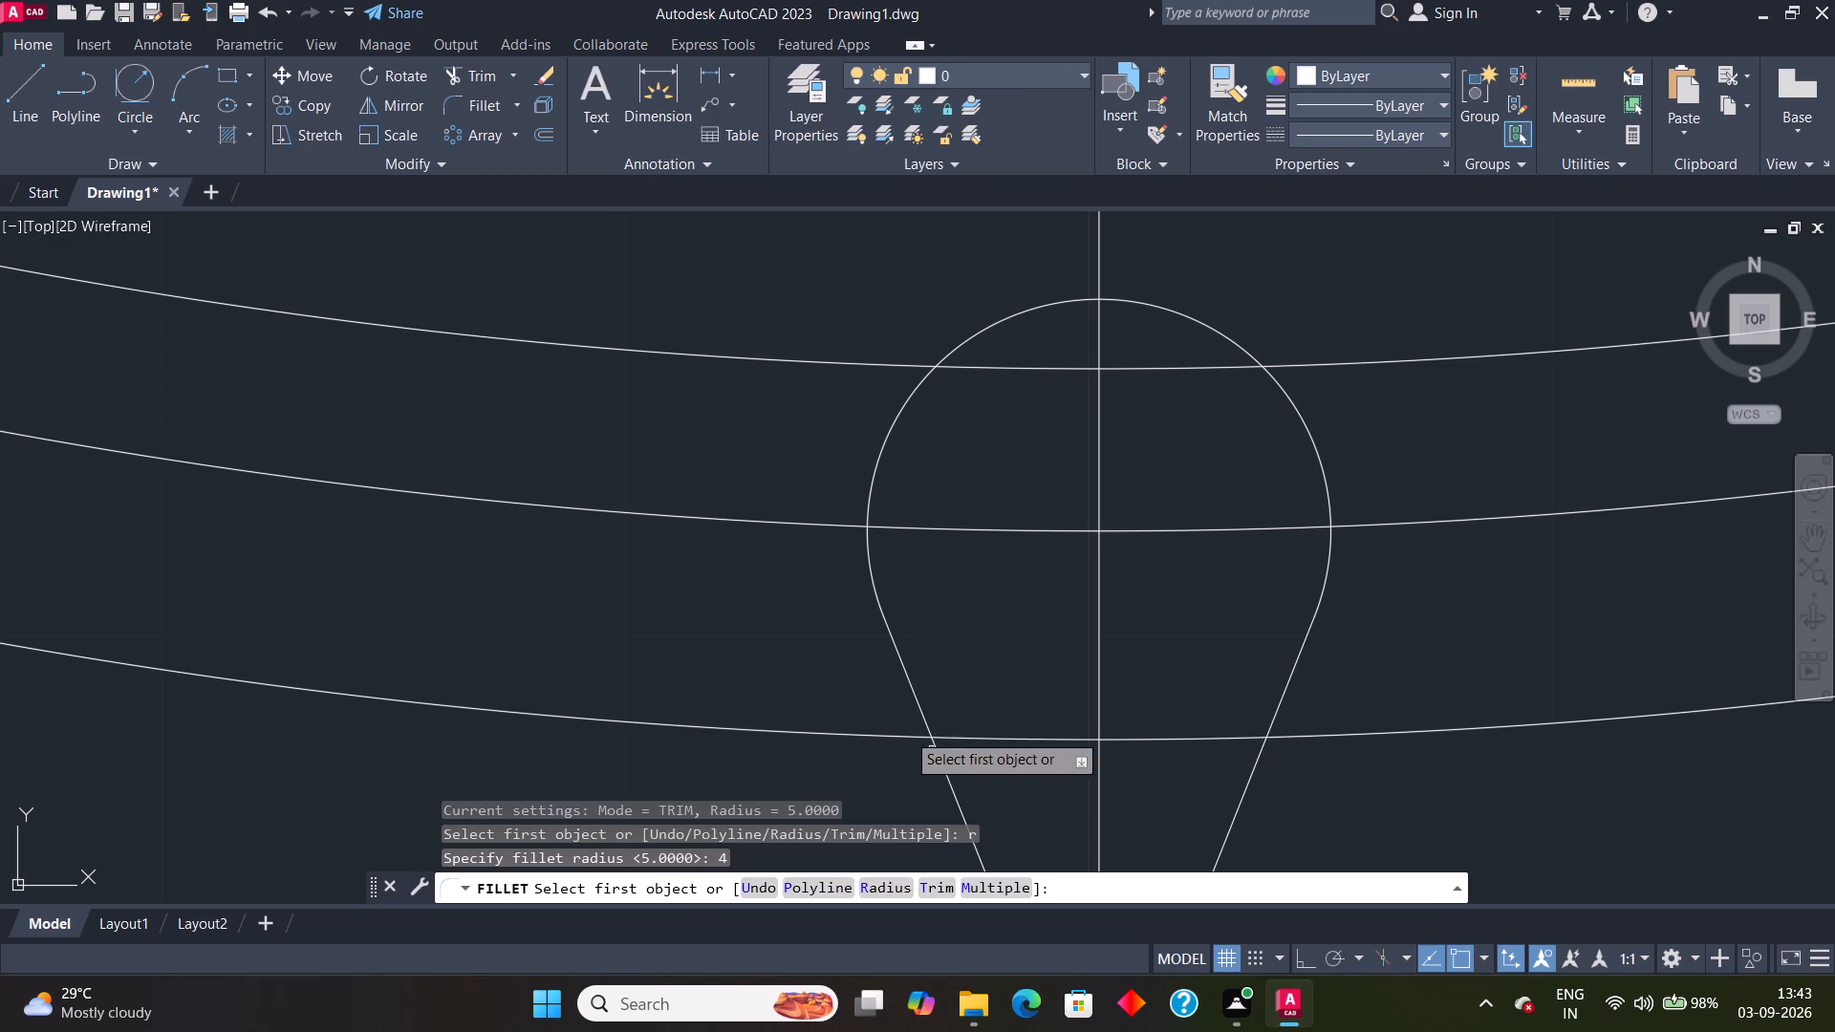
{"action": "left_click", "coordinate": [928, 721]}
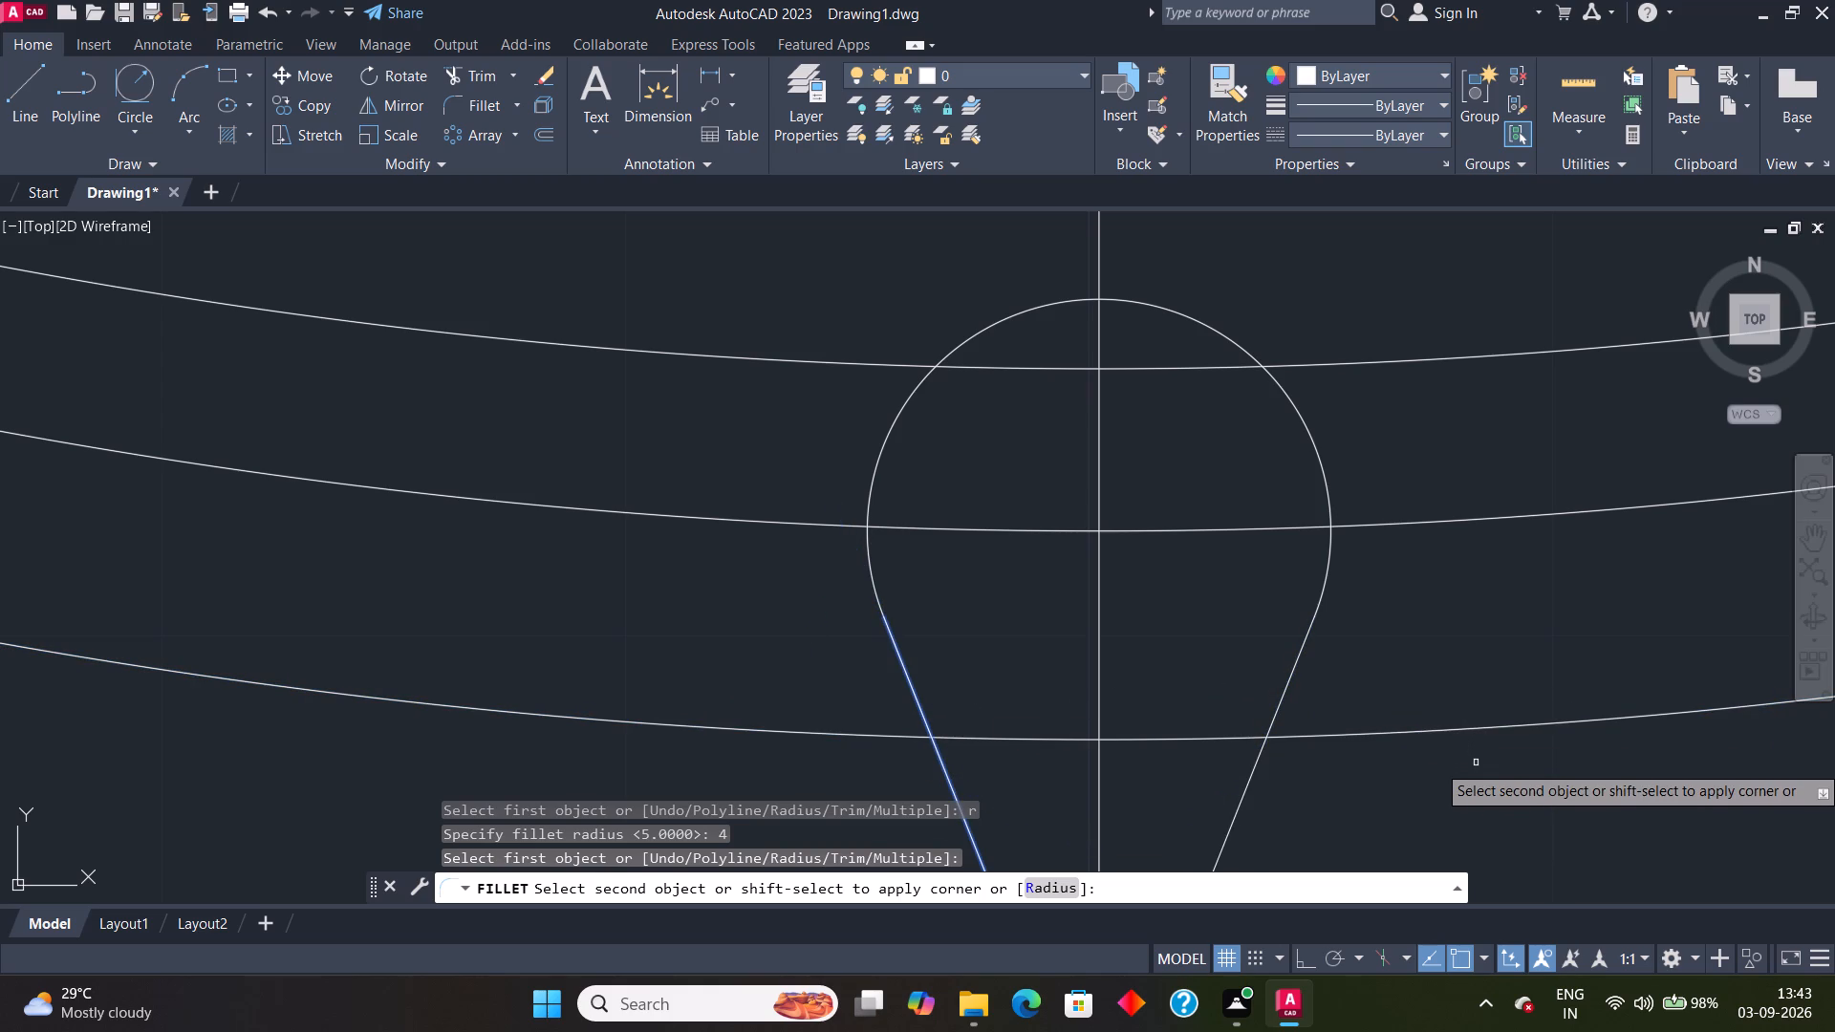
{"action": "key", "text": "Escape"}
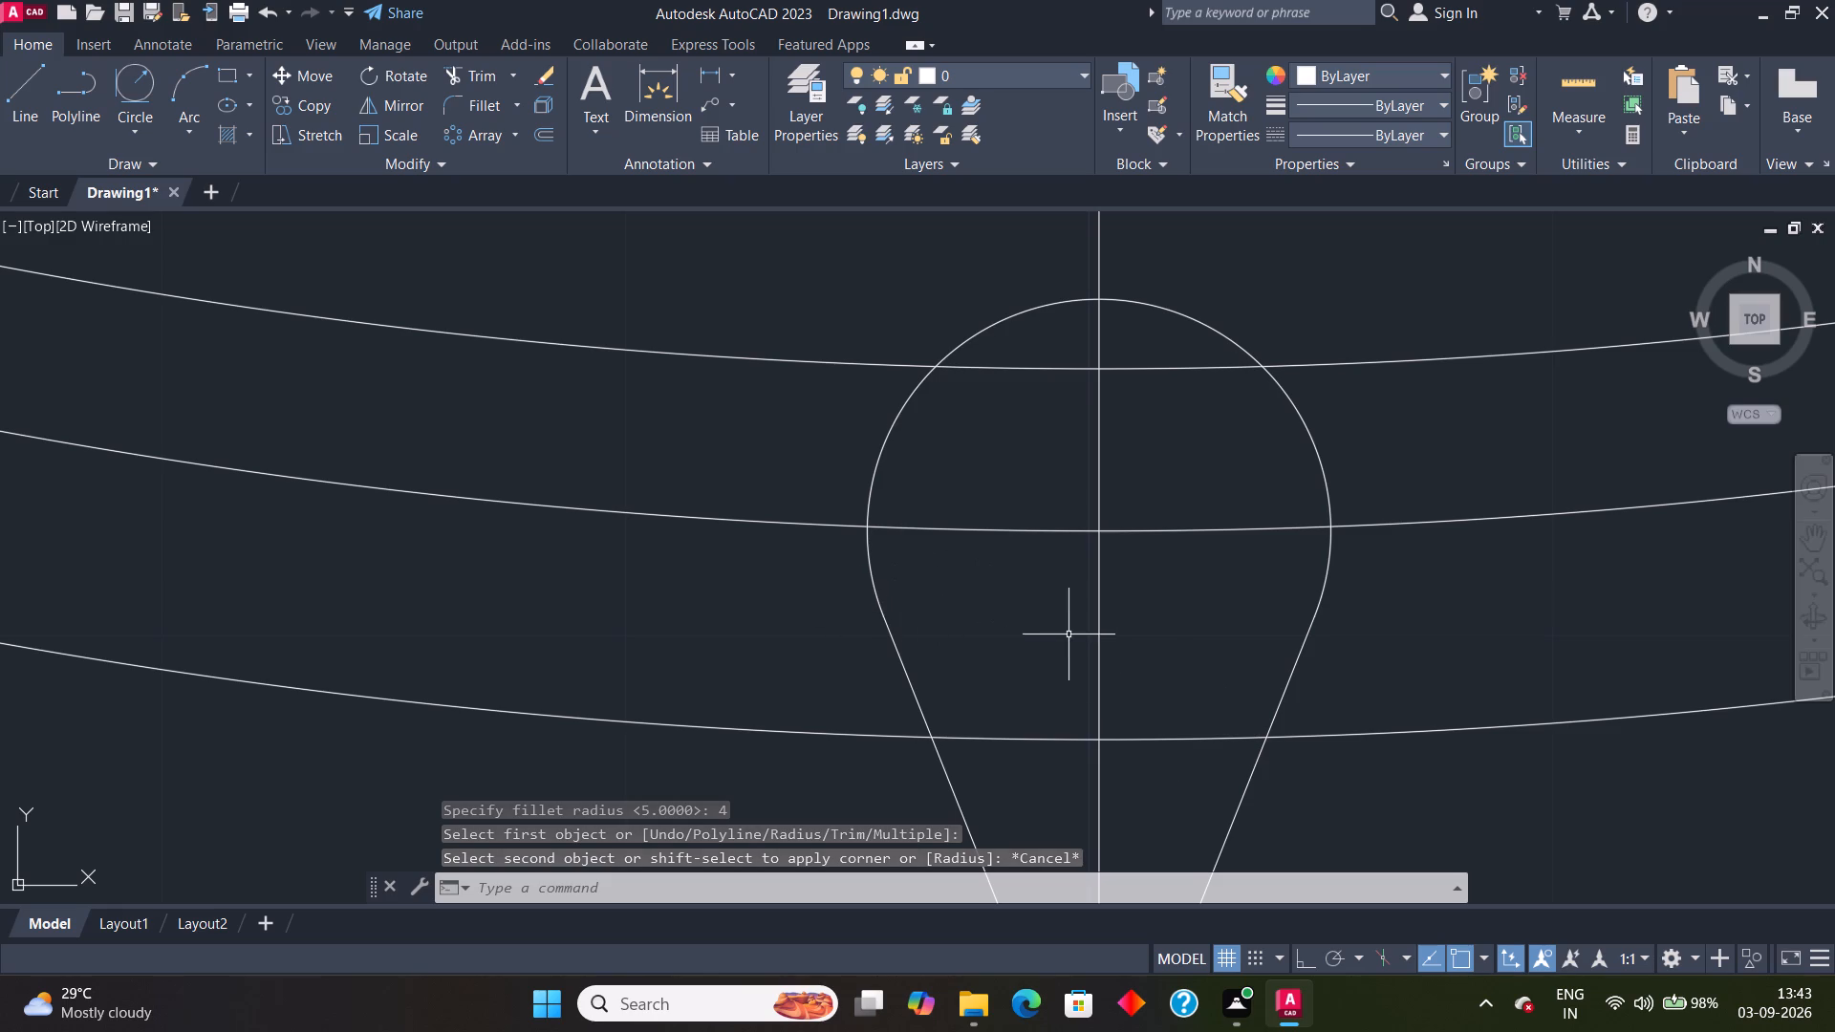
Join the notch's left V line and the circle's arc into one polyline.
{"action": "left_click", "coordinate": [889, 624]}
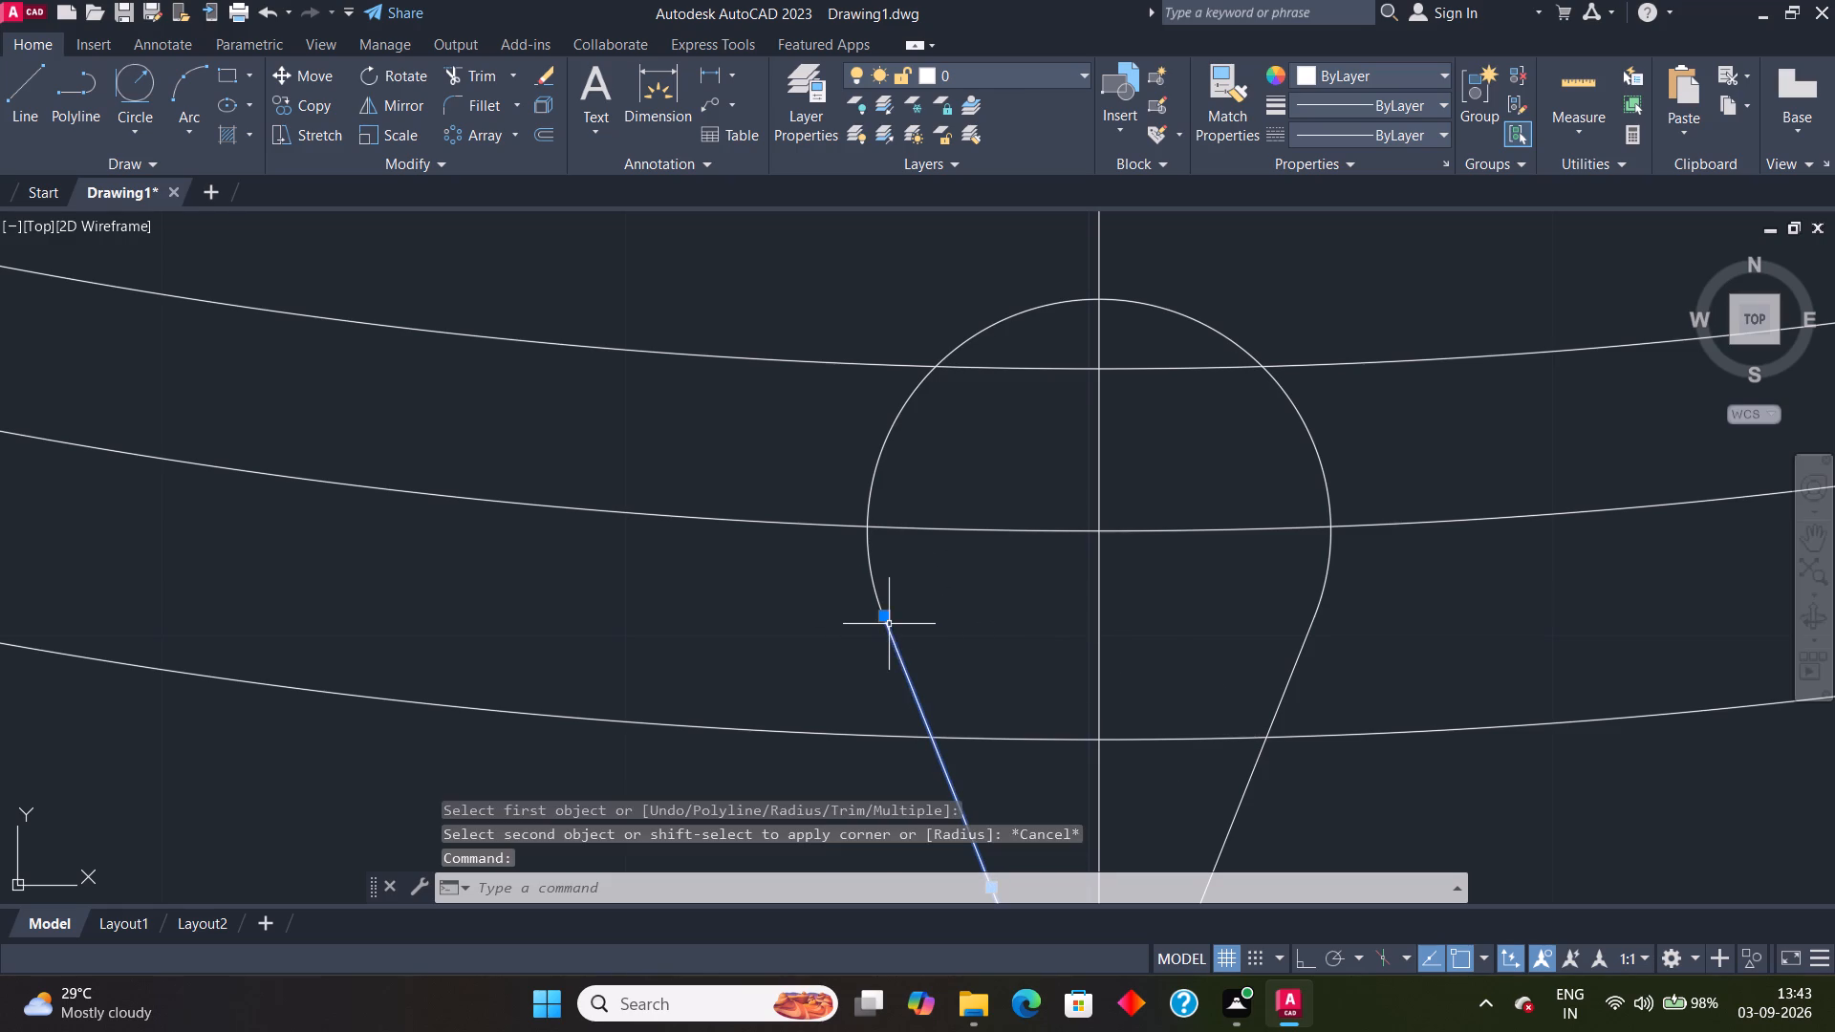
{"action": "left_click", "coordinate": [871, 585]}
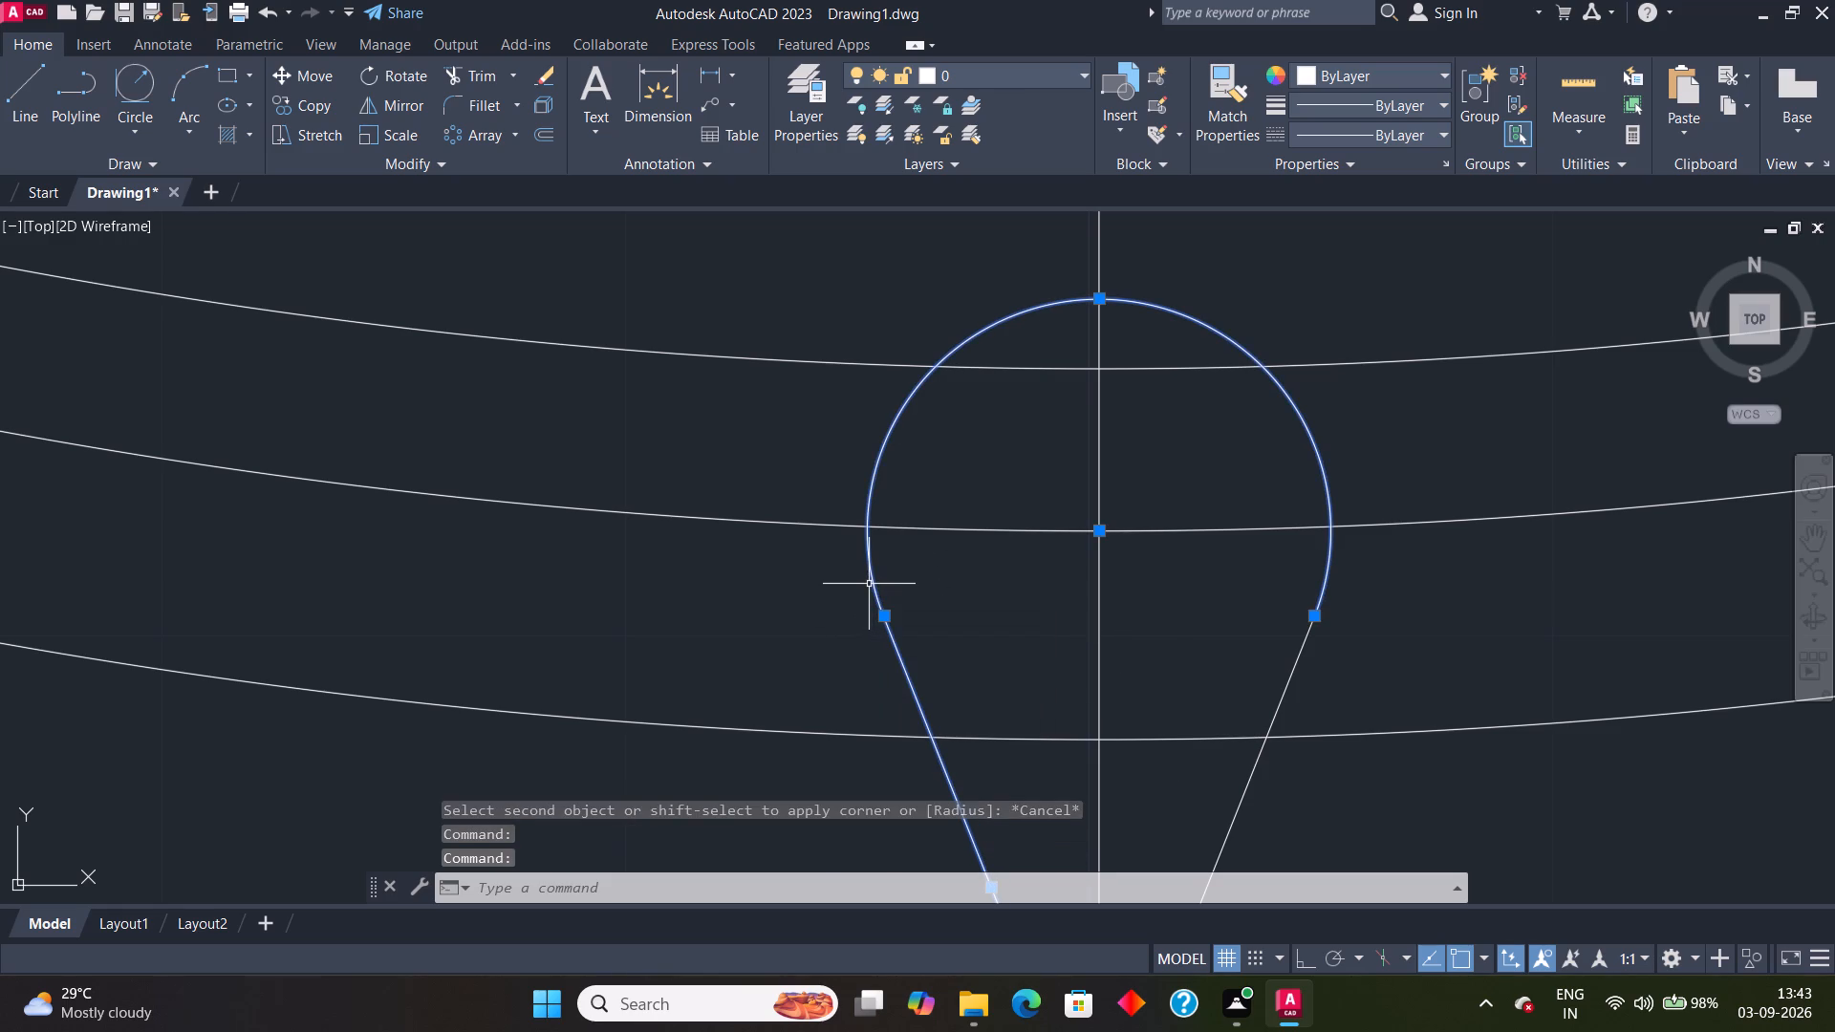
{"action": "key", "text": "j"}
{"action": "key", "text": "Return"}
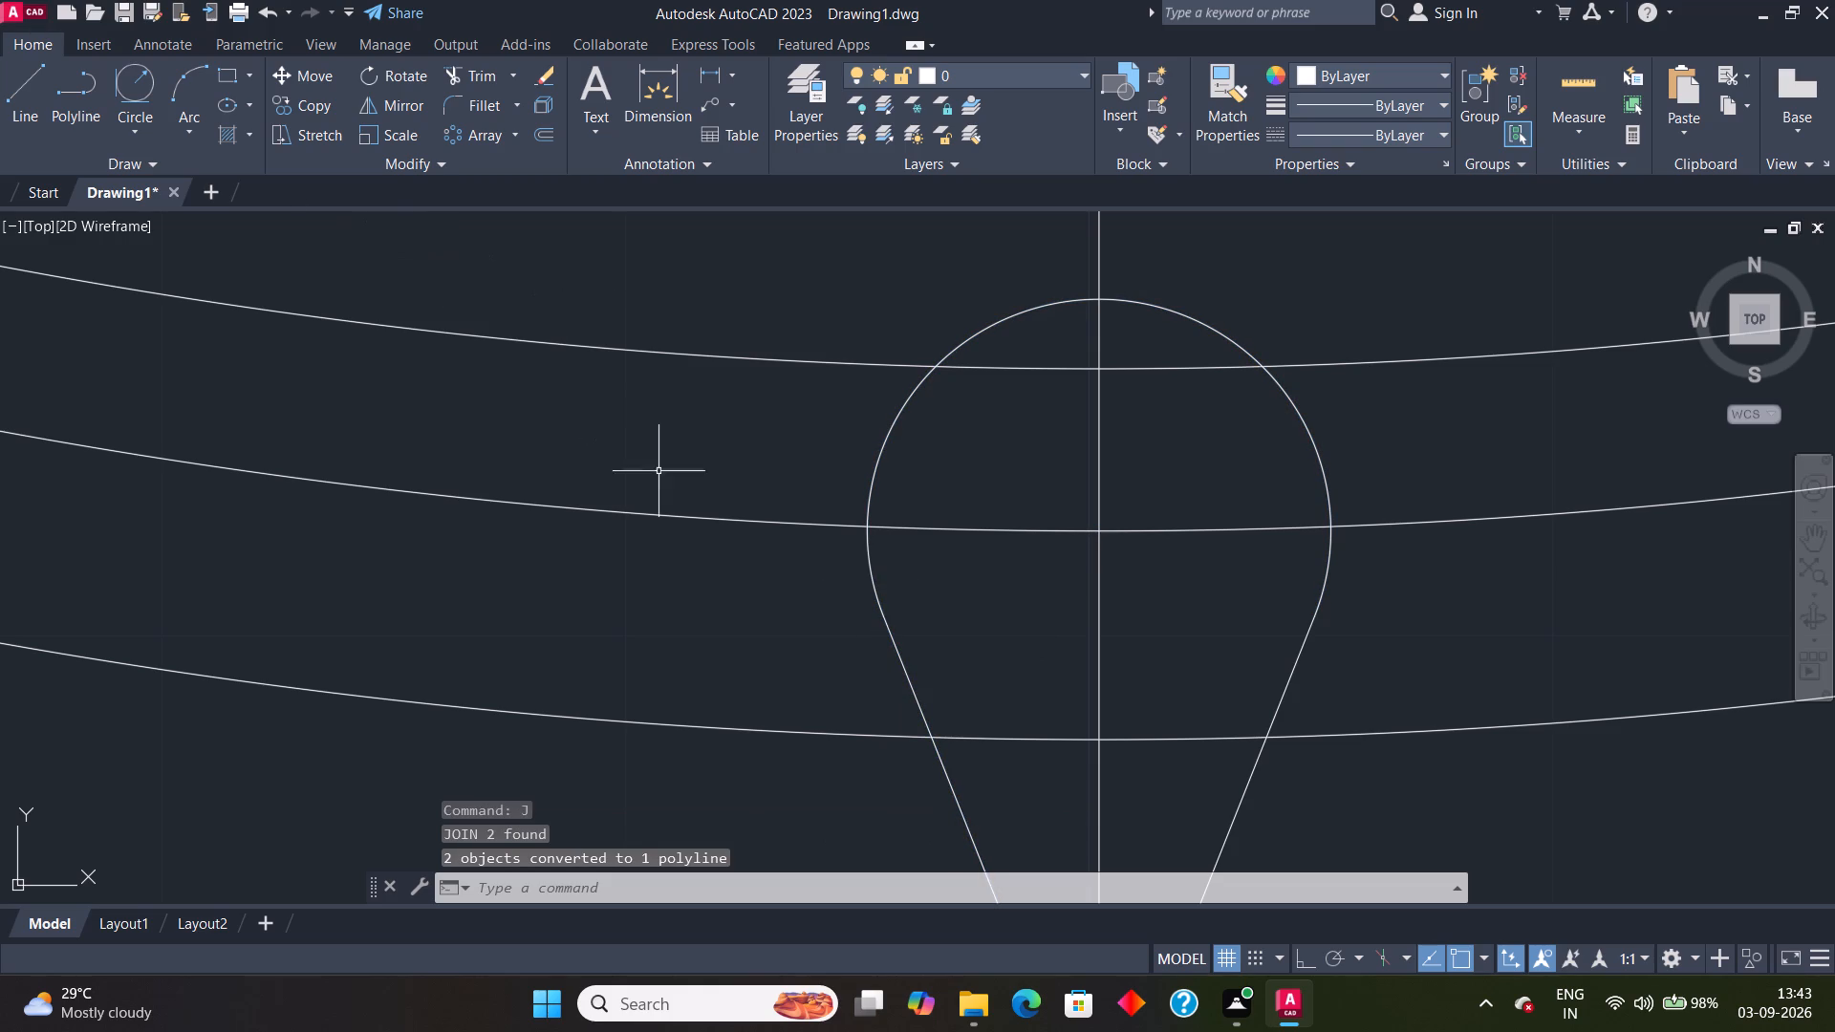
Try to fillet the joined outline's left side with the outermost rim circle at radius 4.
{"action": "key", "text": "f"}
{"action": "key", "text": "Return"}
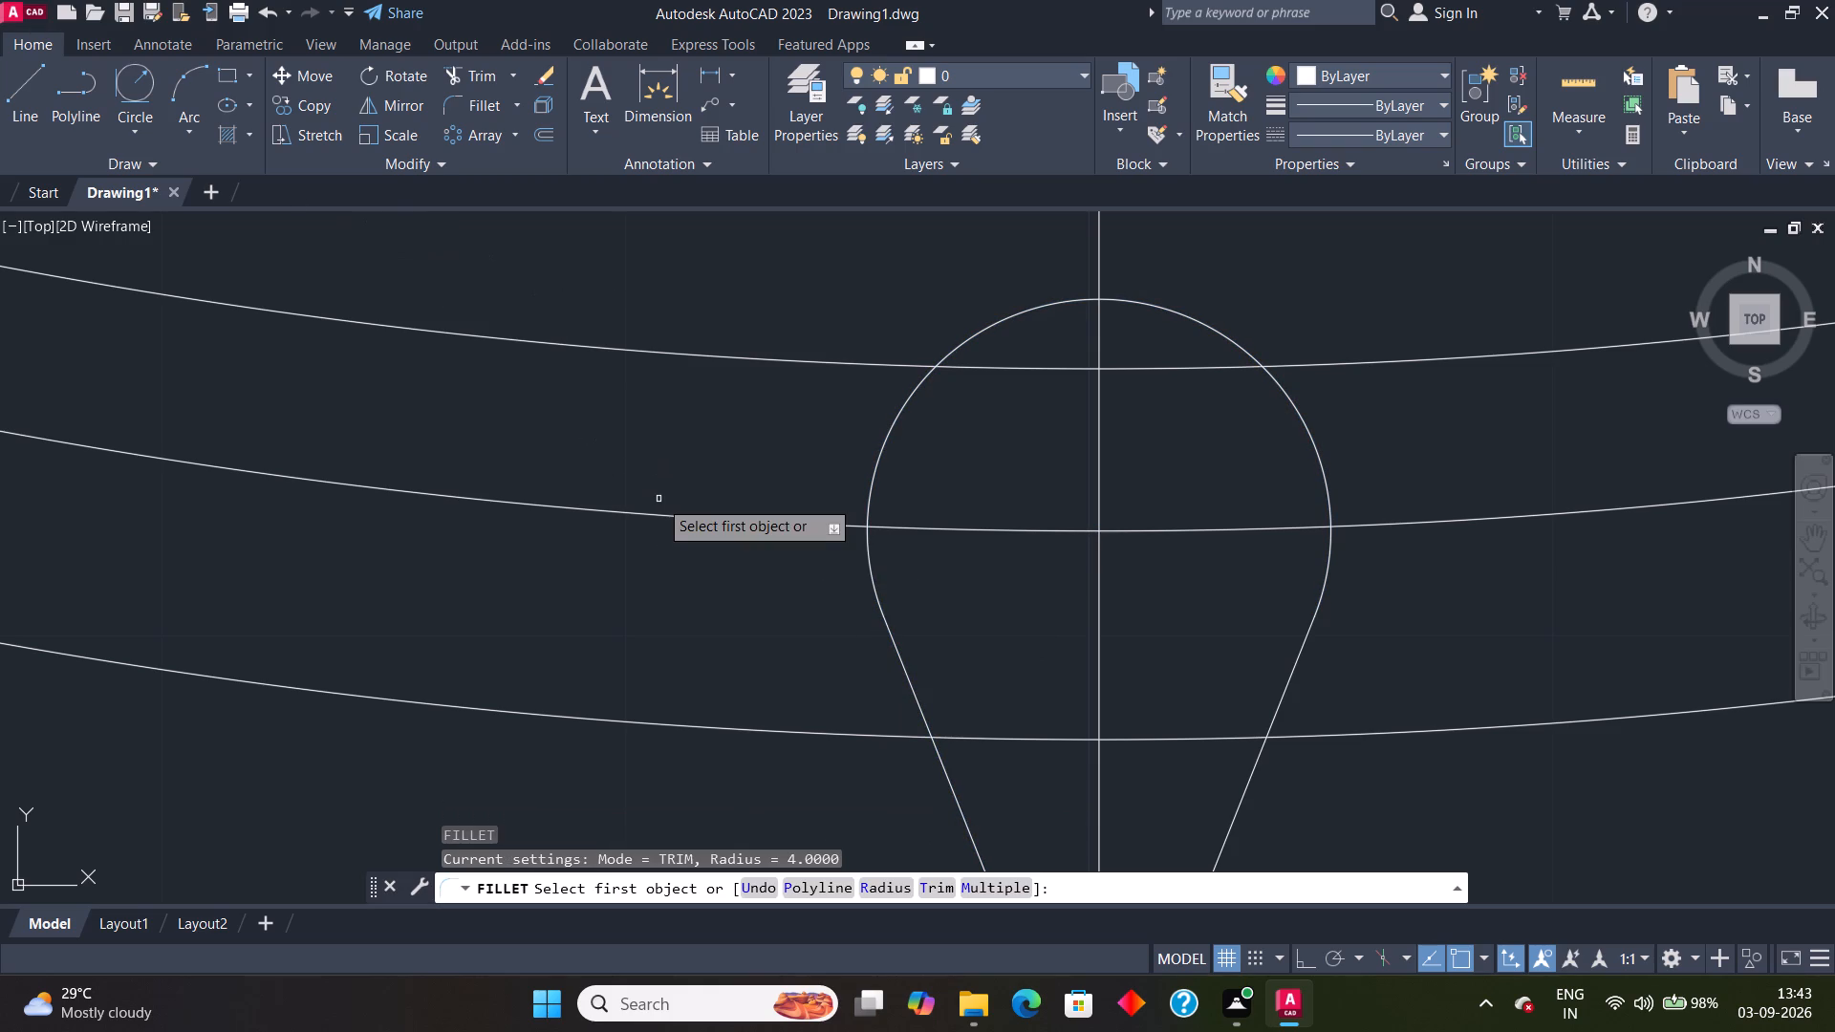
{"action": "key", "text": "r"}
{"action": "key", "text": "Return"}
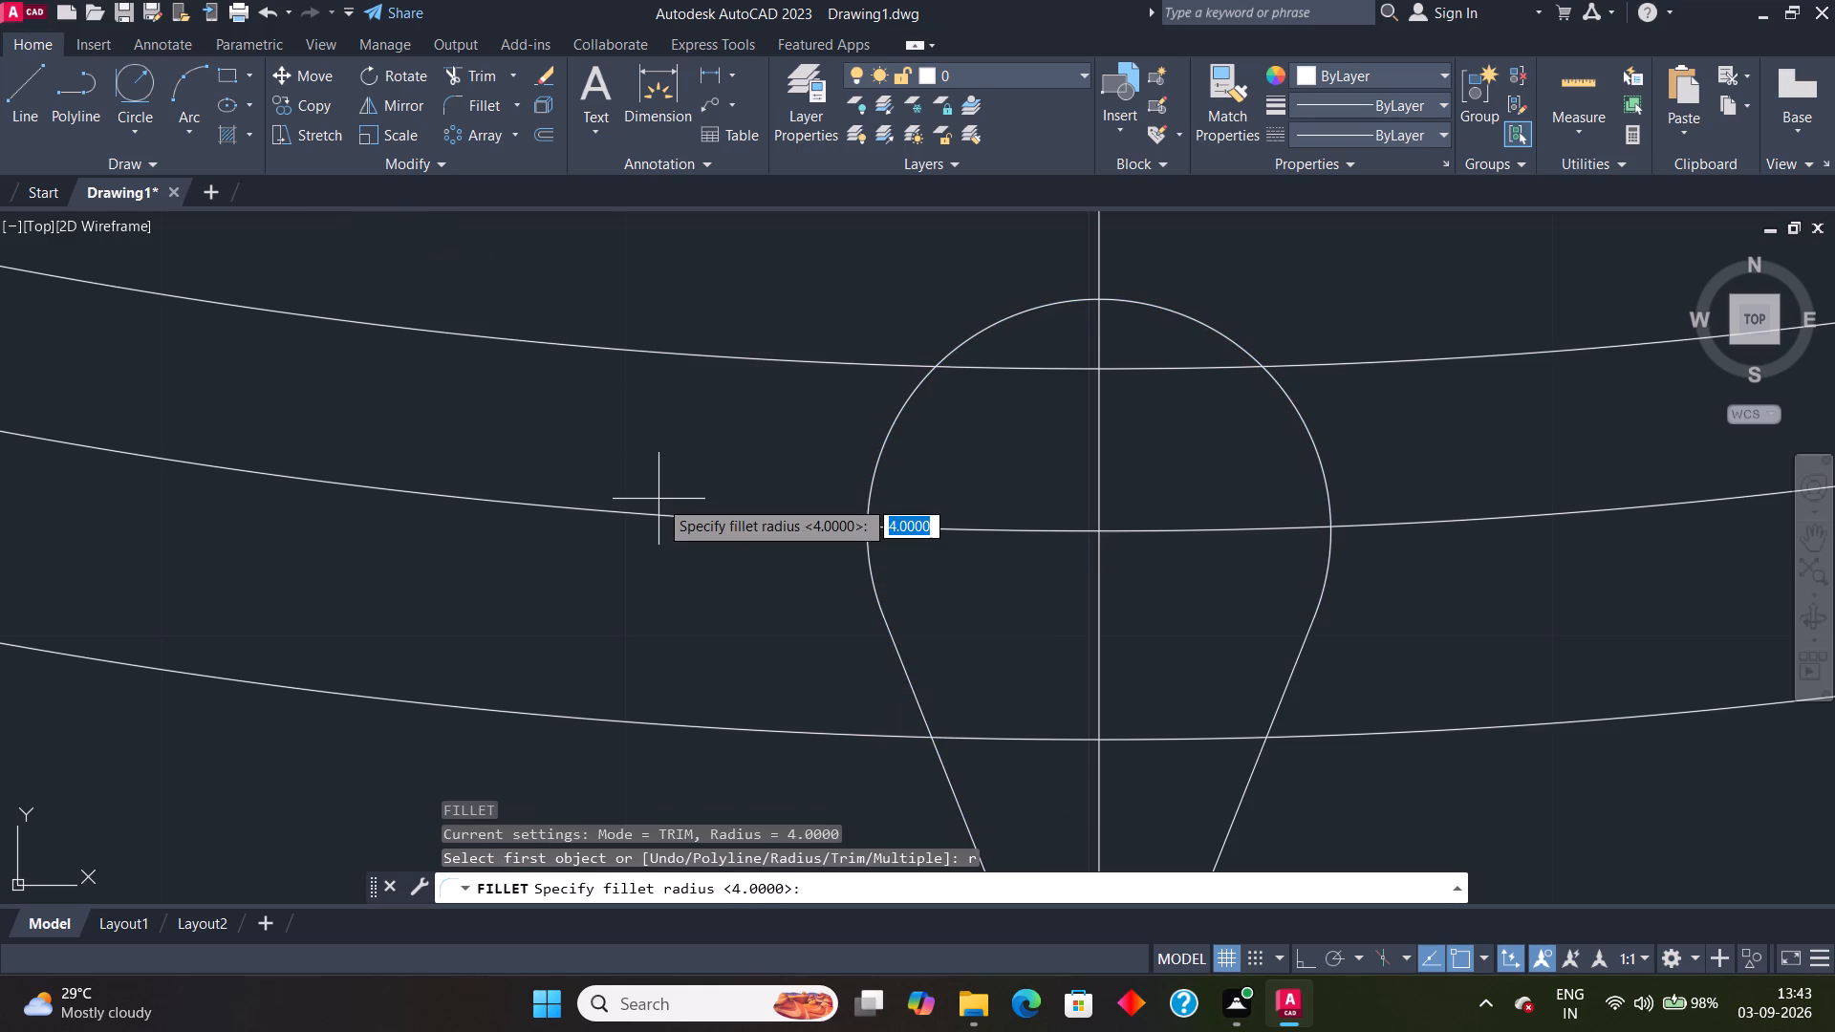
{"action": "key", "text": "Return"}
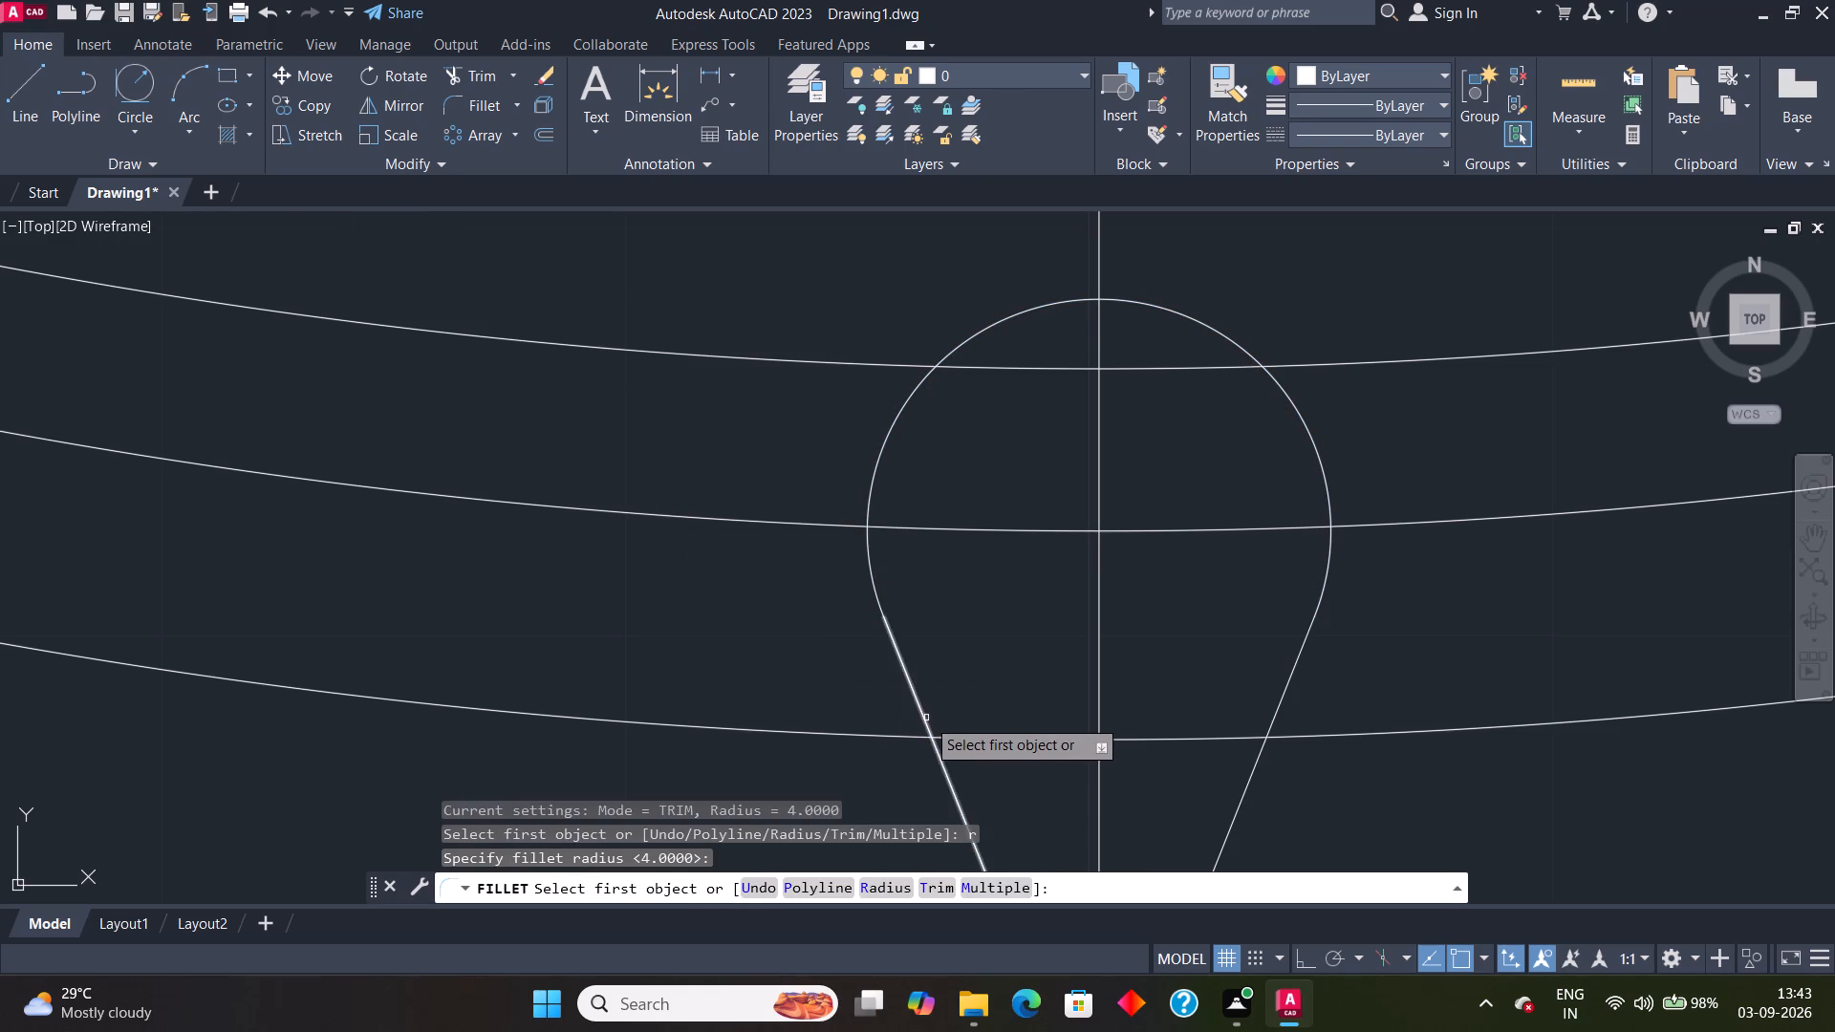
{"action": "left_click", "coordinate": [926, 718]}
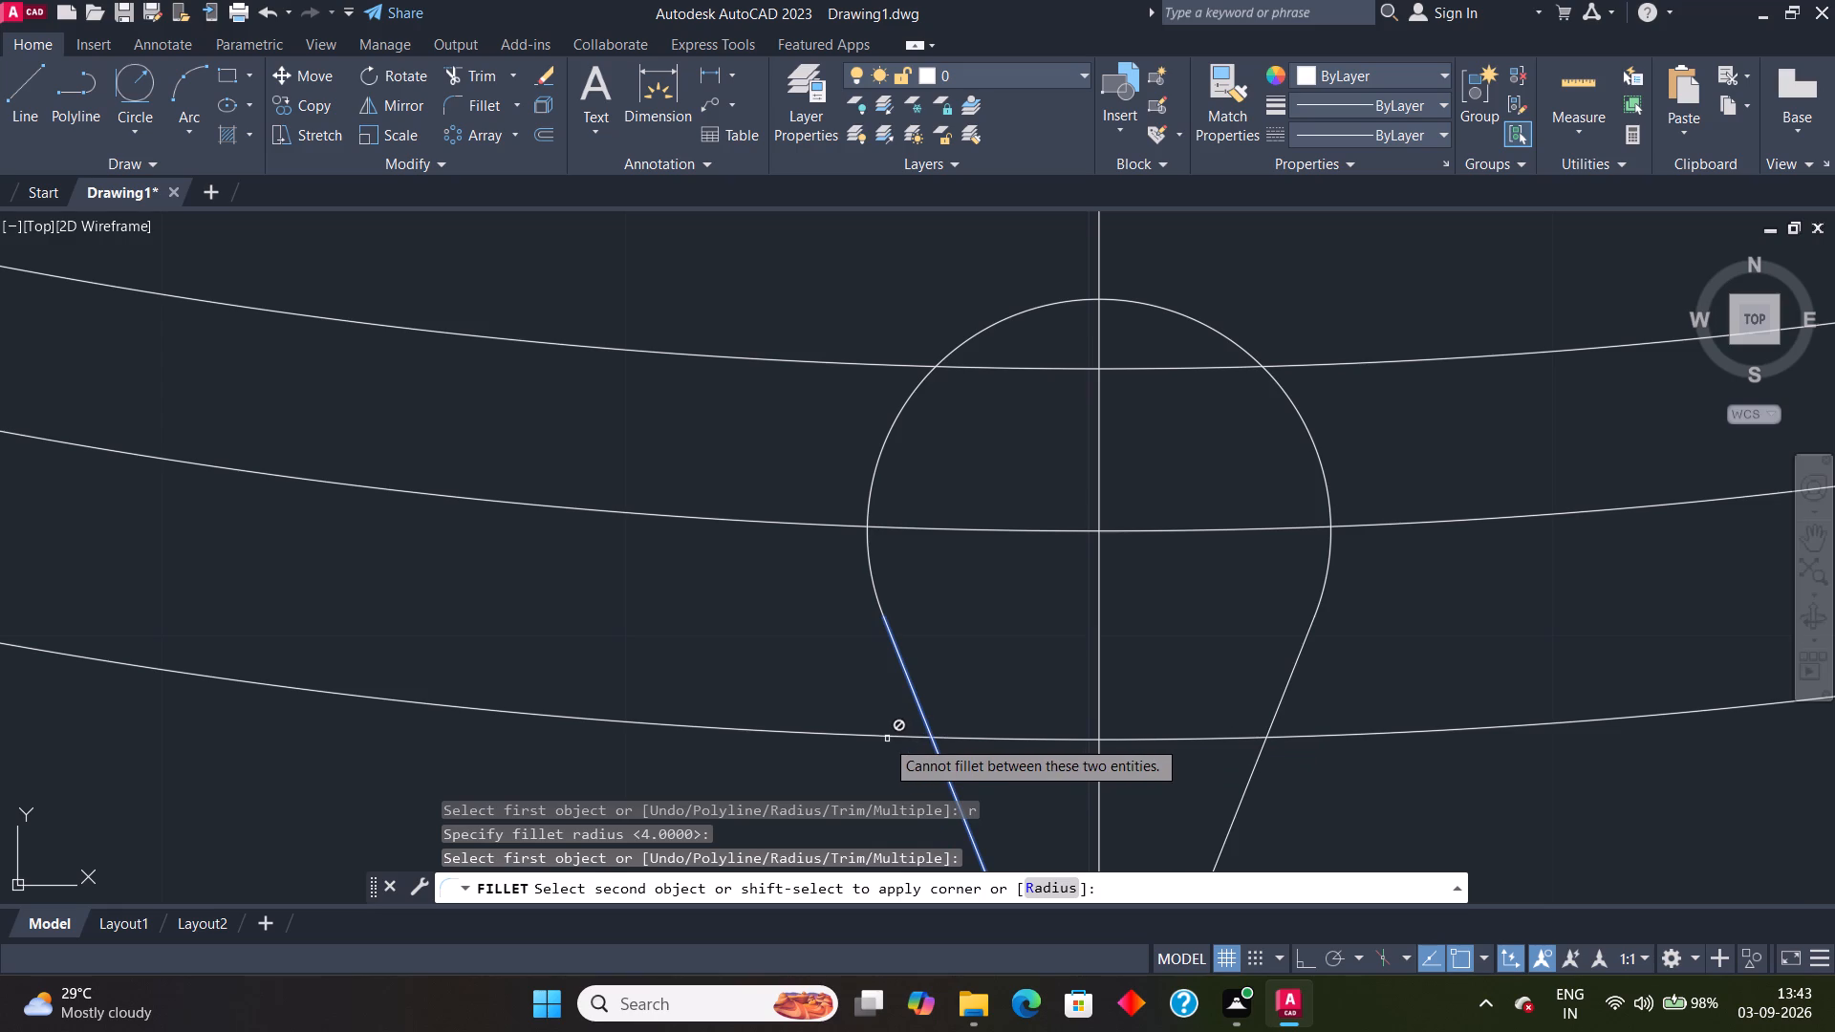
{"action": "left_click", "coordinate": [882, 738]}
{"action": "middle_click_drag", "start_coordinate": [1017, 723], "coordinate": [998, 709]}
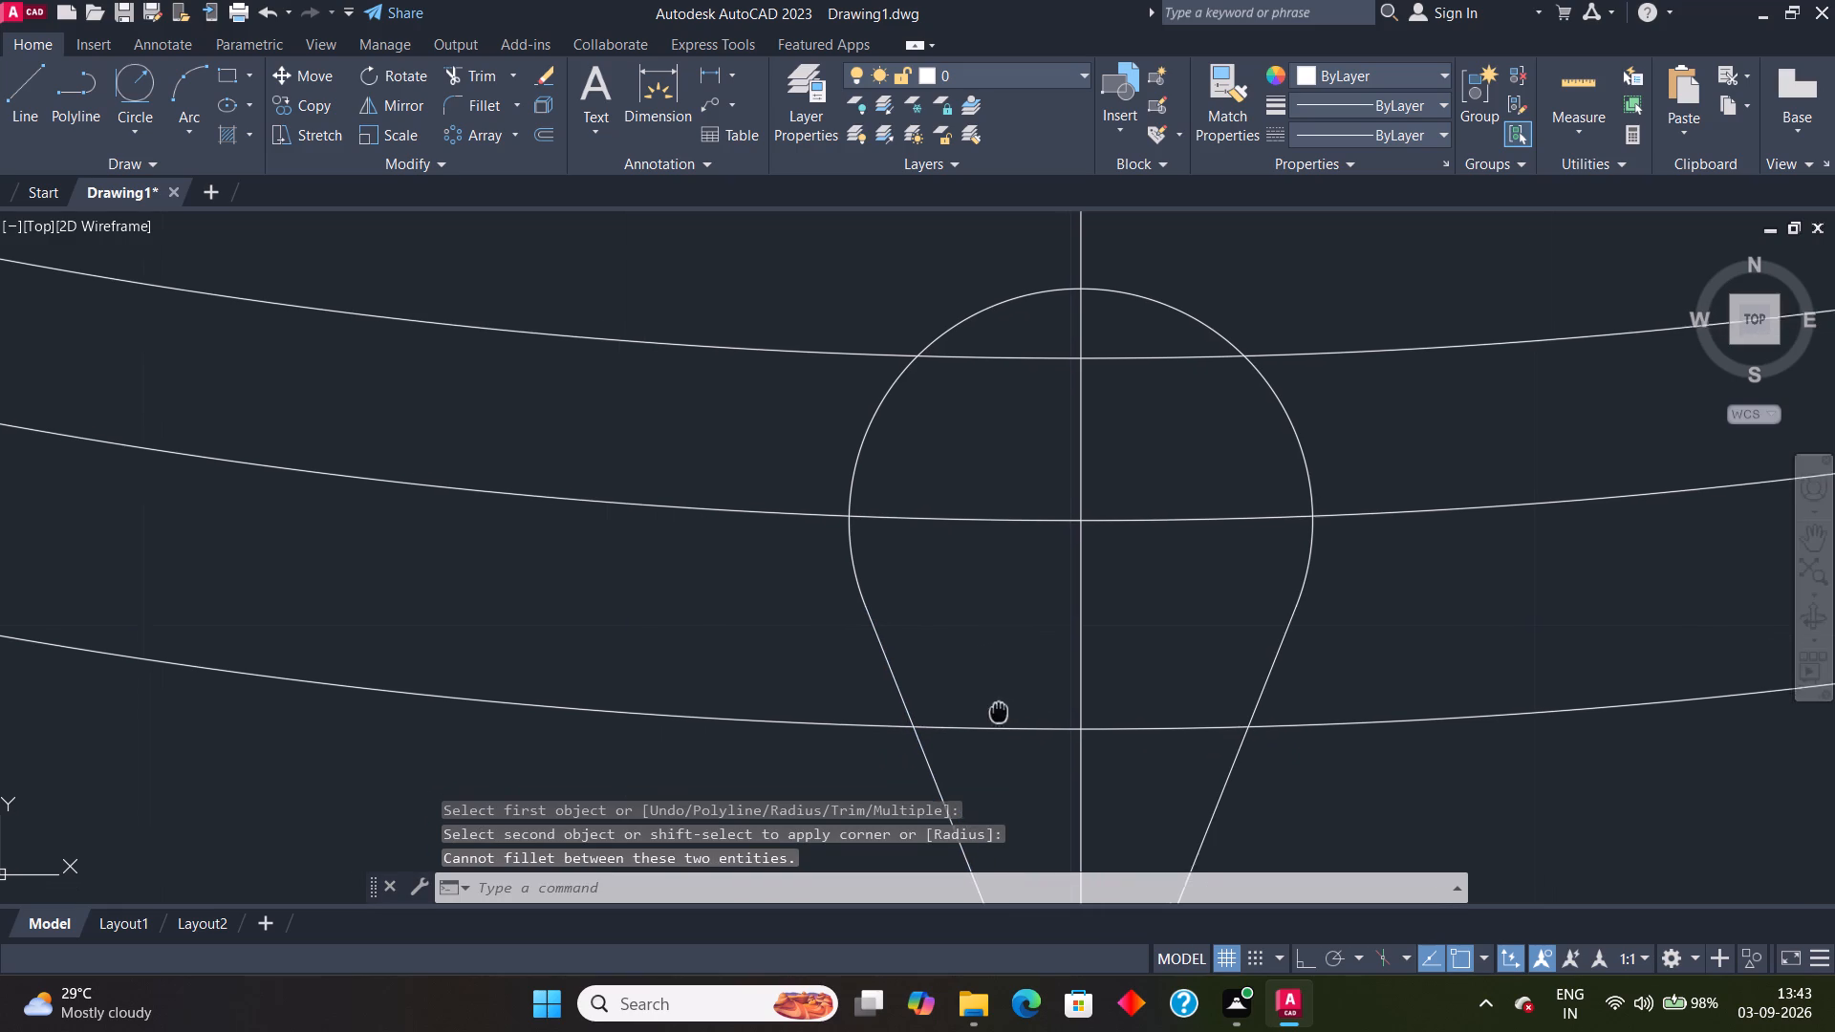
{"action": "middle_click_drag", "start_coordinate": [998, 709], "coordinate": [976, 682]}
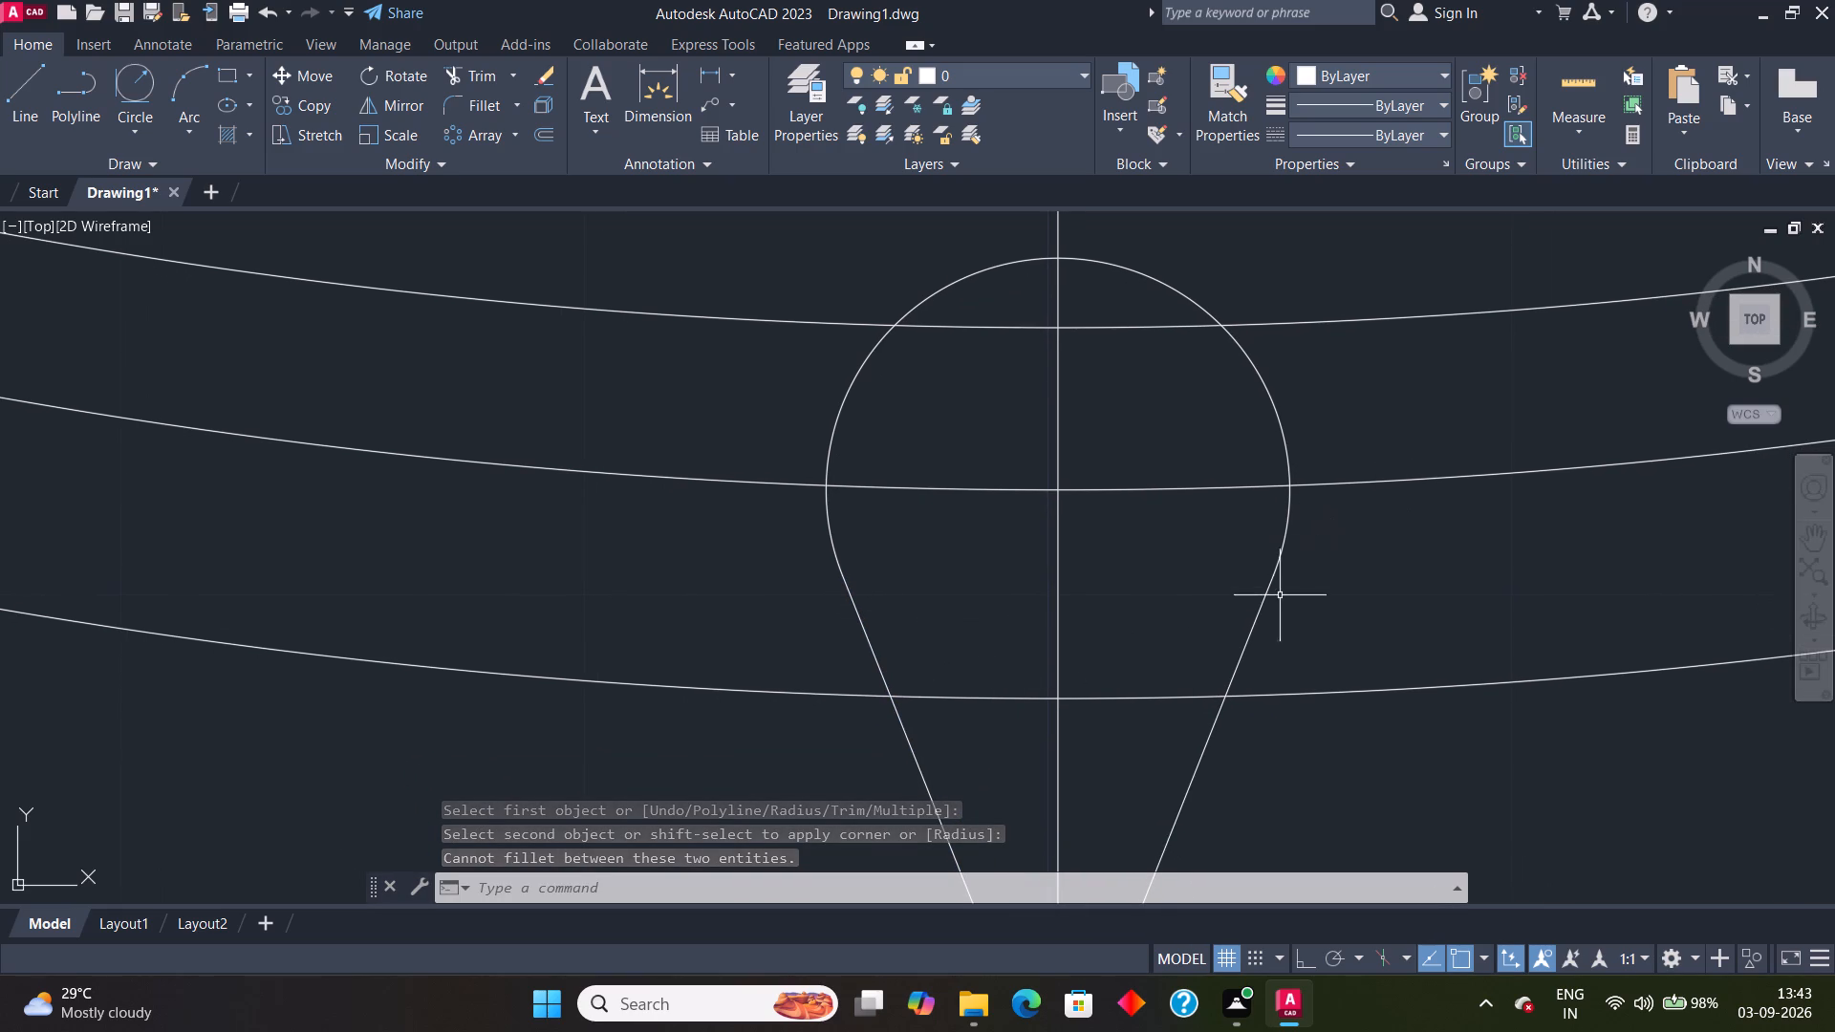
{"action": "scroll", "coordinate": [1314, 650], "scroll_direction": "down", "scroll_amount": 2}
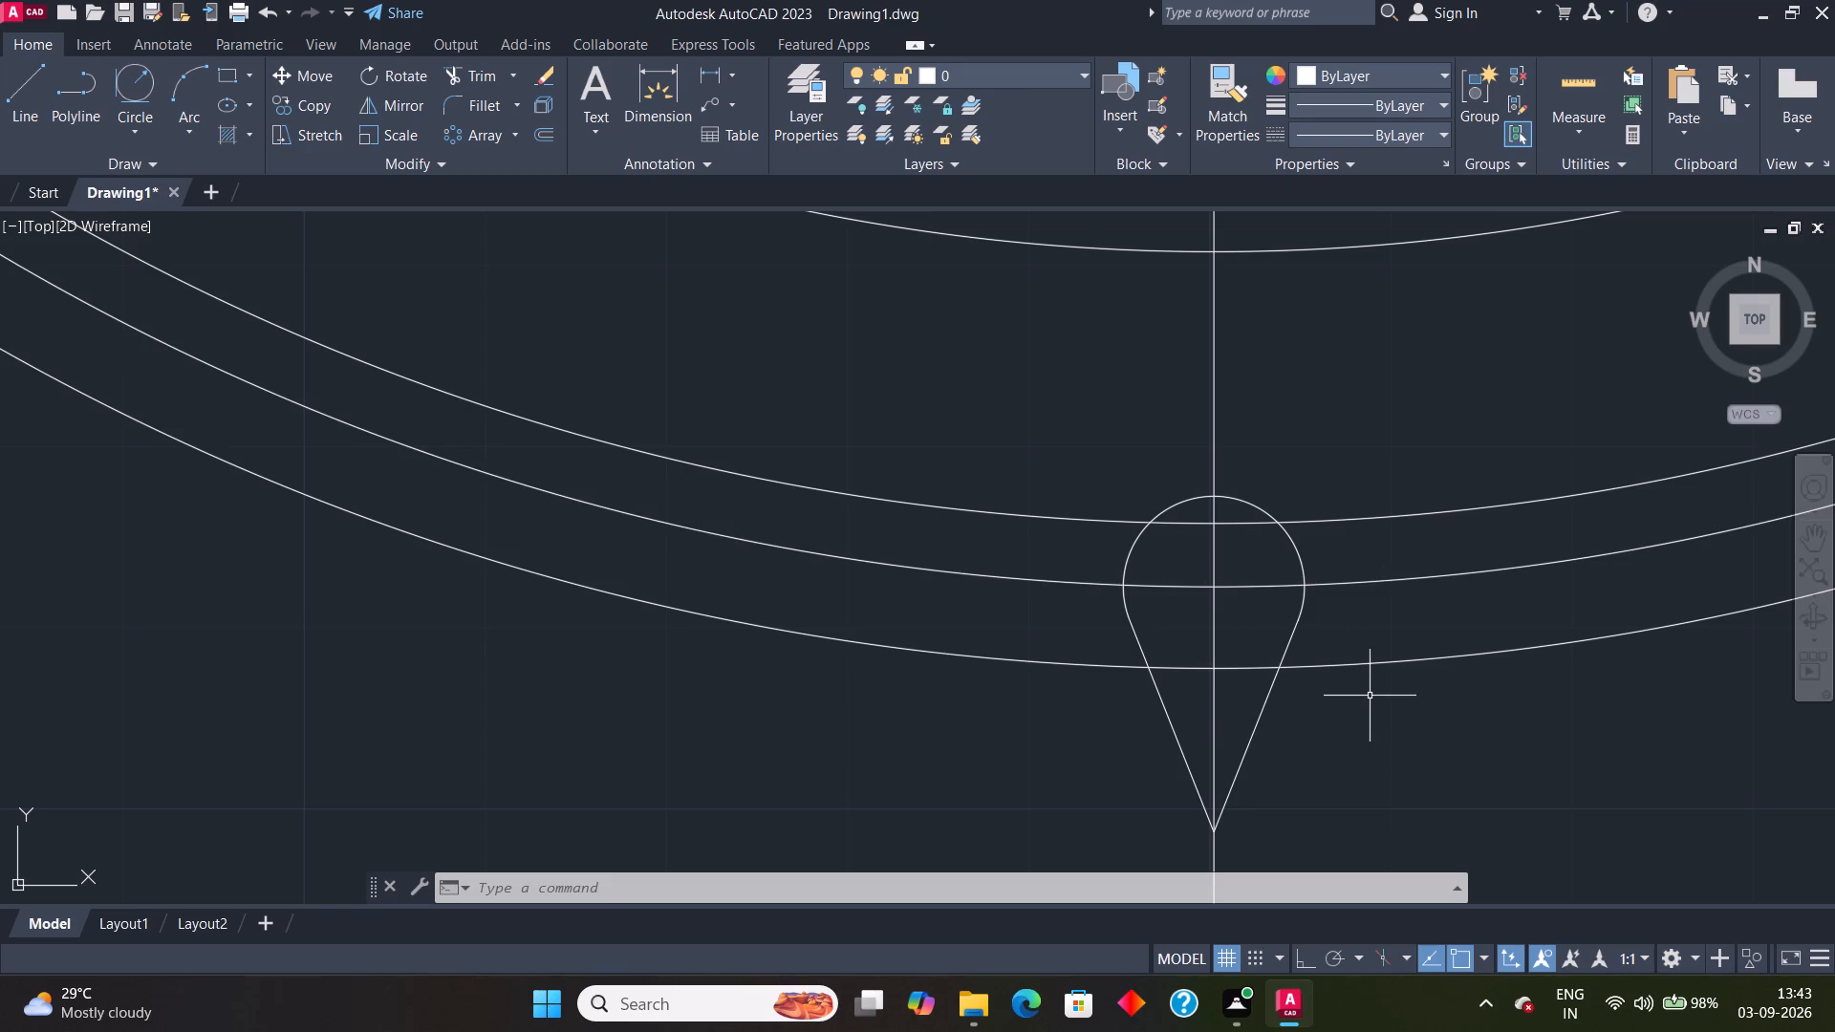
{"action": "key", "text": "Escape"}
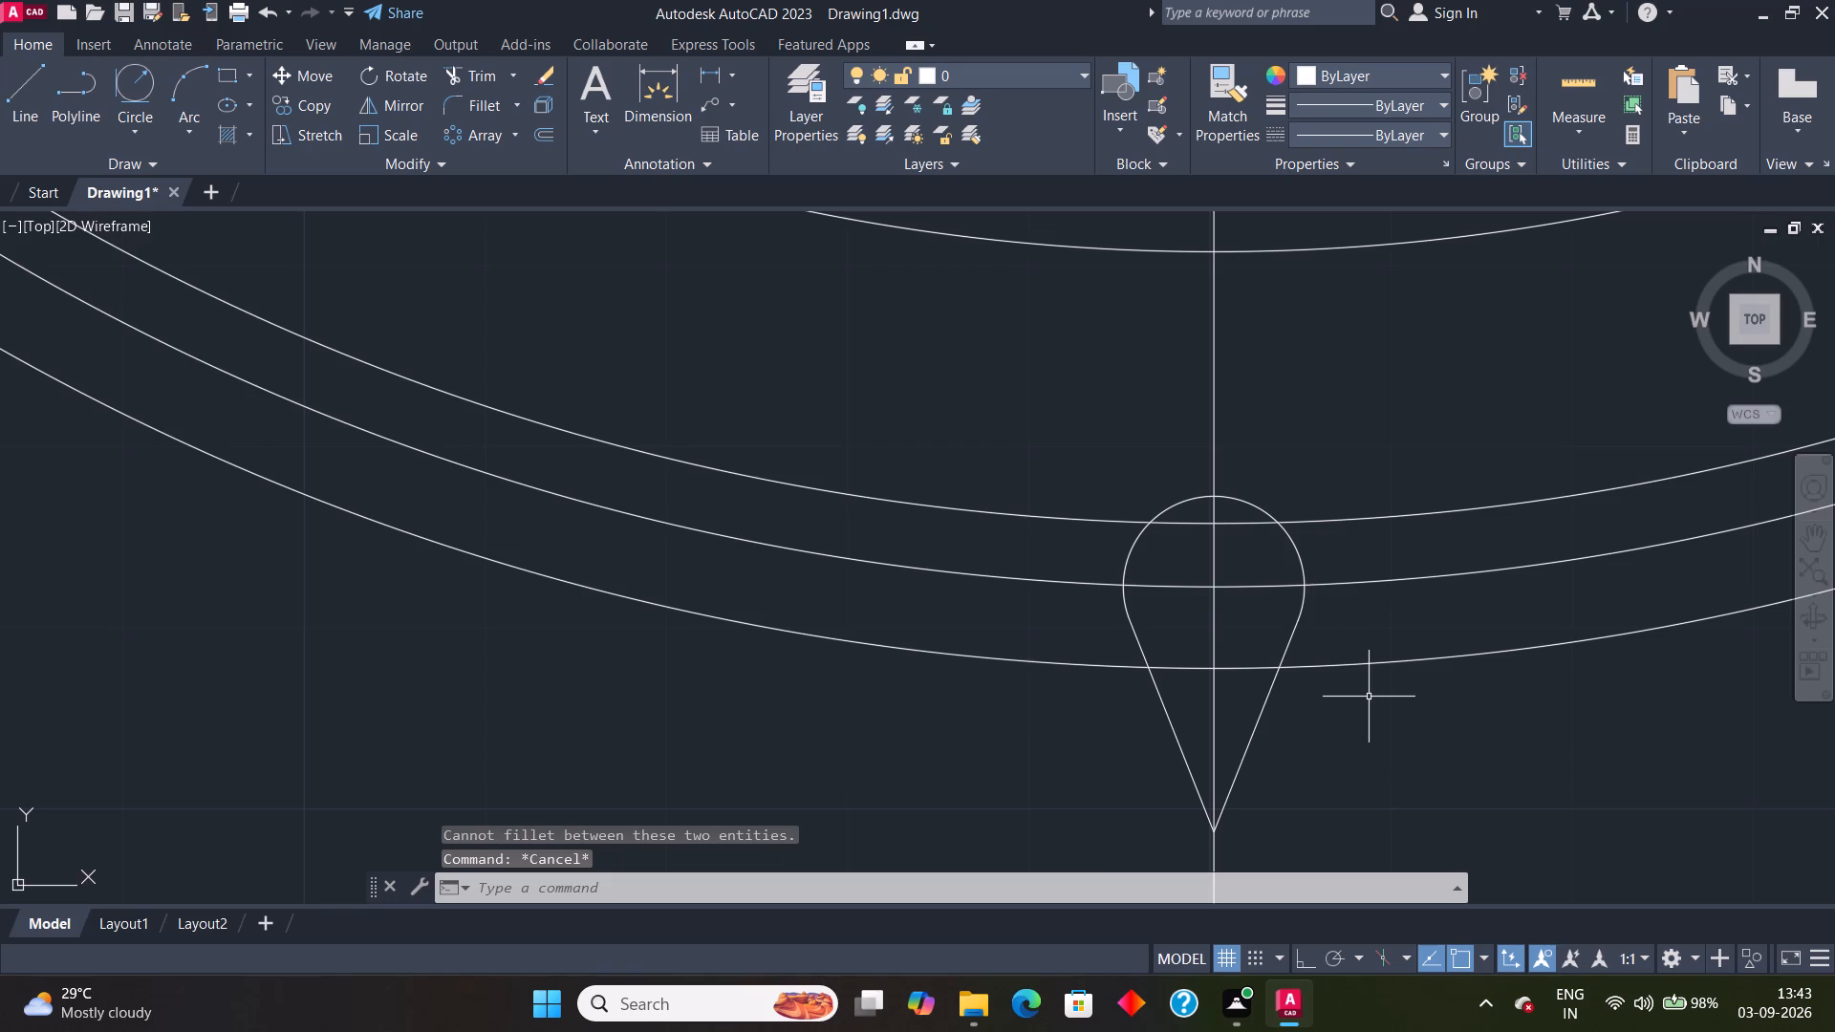
Undo the join, fillet and trims back to the full circle with both untrimmed V lines.
{"action": "key", "text": "ctrl+z"}
{"action": "key", "text": "ctrl+z"}
{"action": "key", "text": "ctrl+z"}
{"action": "key", "text": "ctrl+z"}
{"action": "key", "text": "ctrl+z"}
{"action": "key", "text": "ctrl+z"}
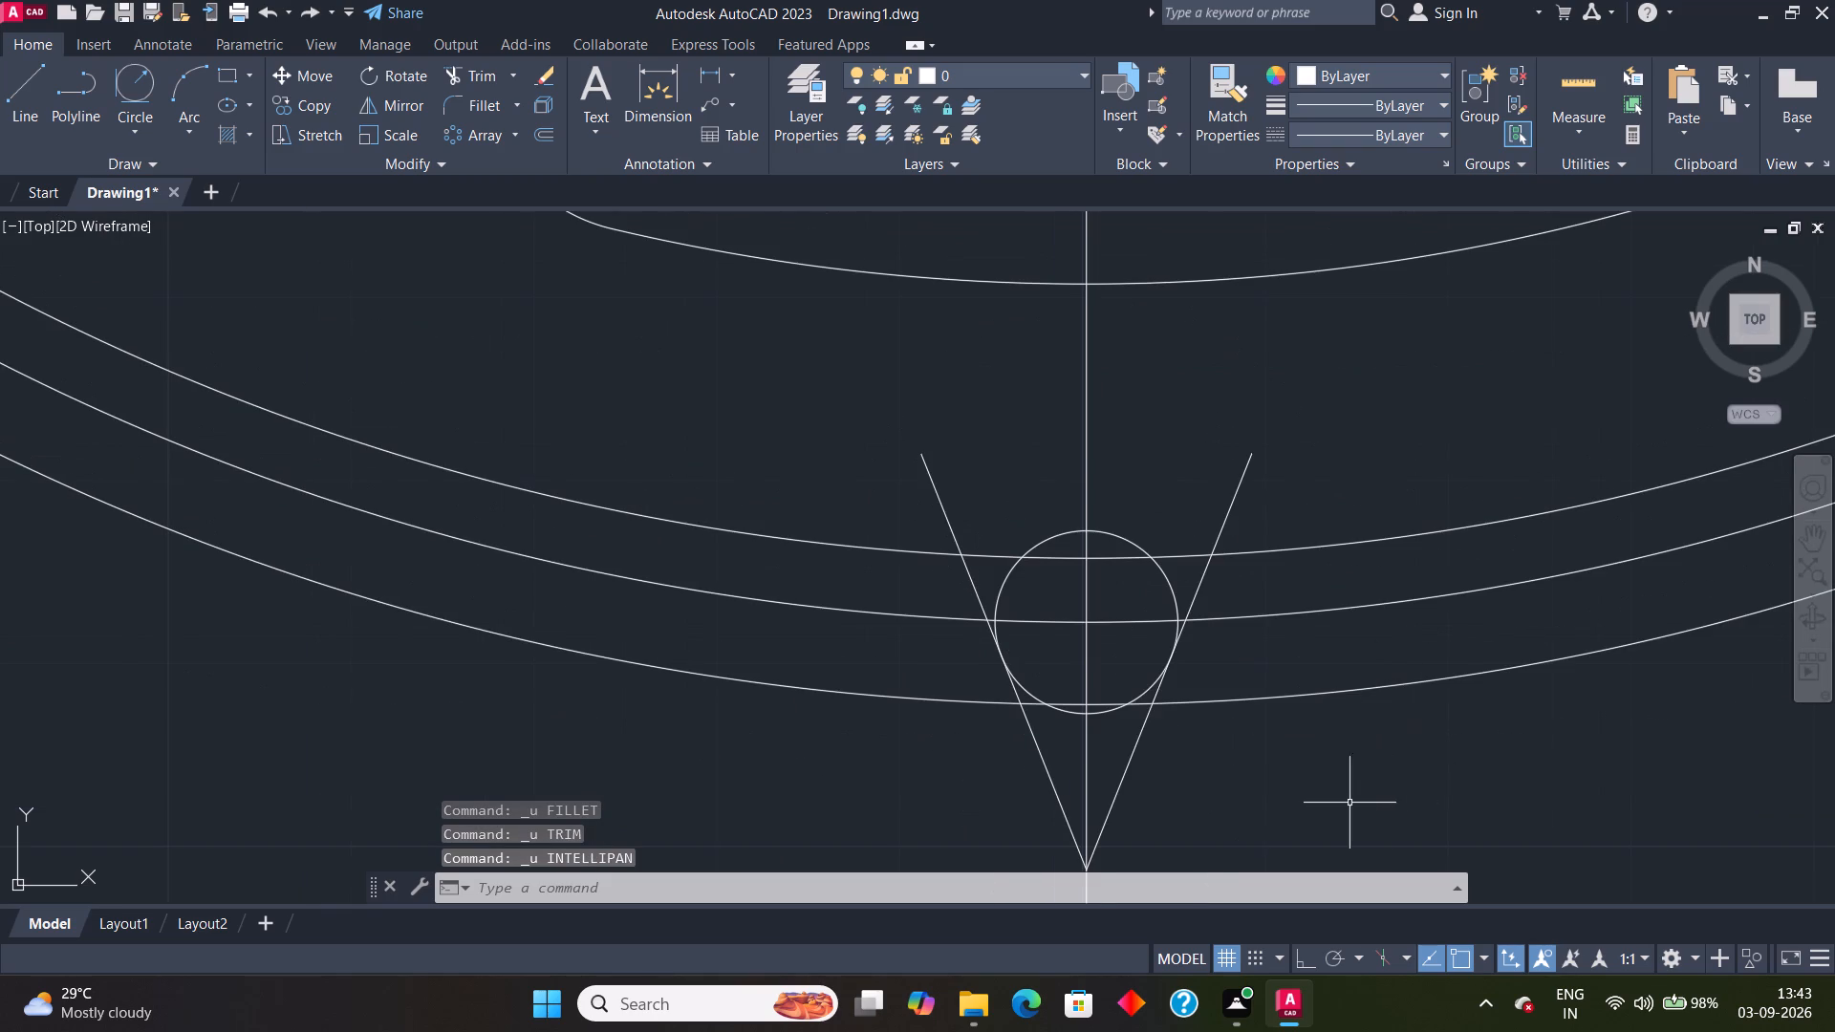
{"action": "middle_click", "coordinate": [1154, 699]}
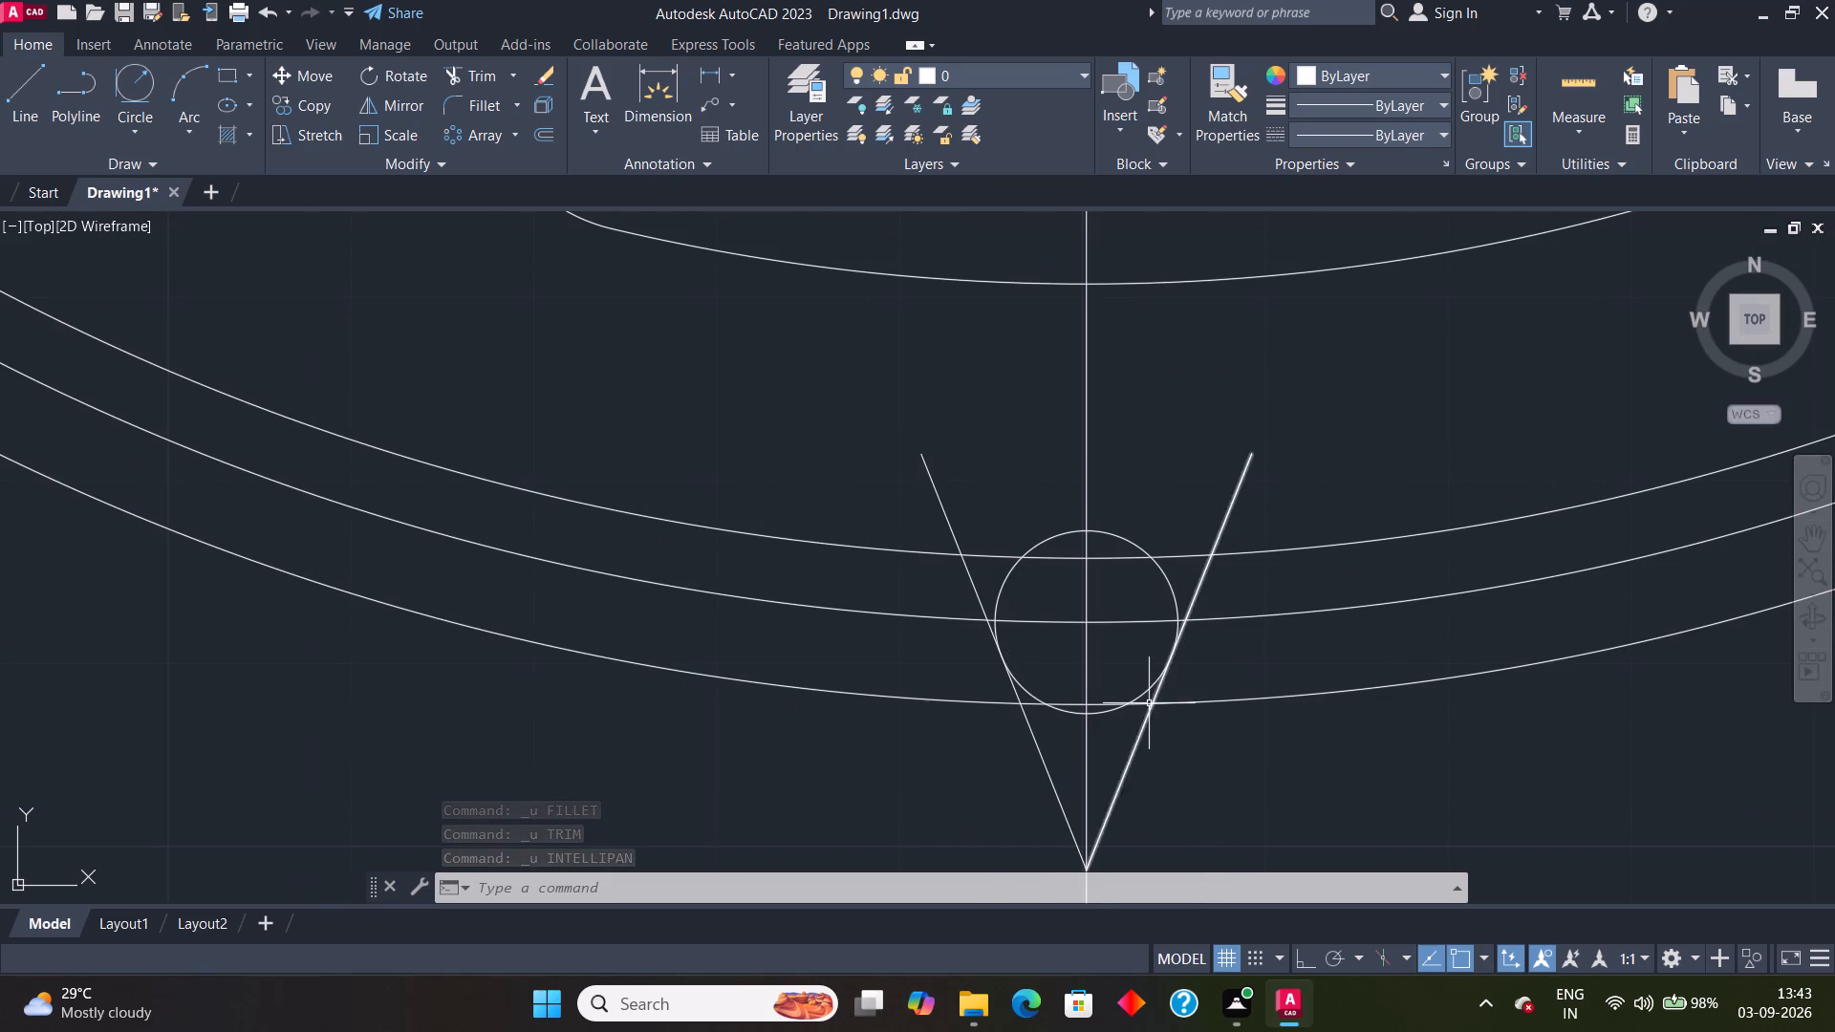
Rotate the circle and both V lines 180° about the circle's centre.
{"action": "left_click", "coordinate": [1125, 779]}
{"action": "left_click", "coordinate": [1050, 771]}
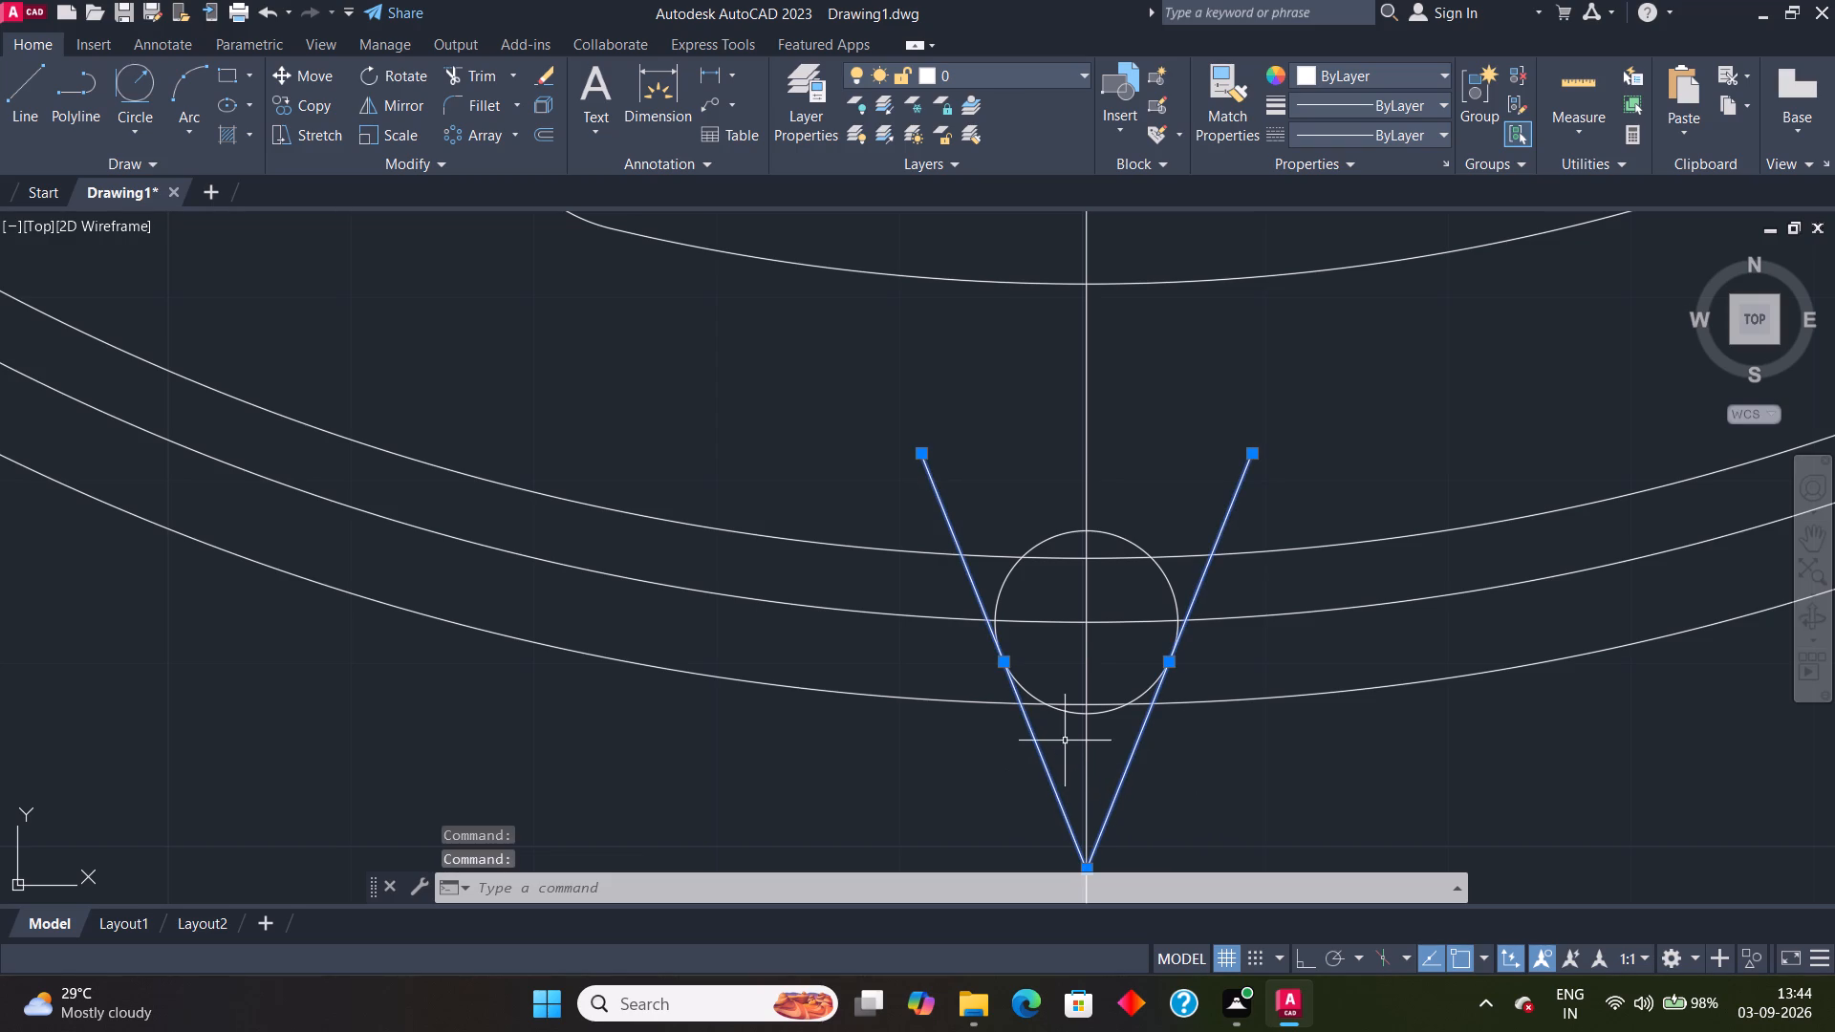
{"action": "left_click", "coordinate": [1039, 698]}
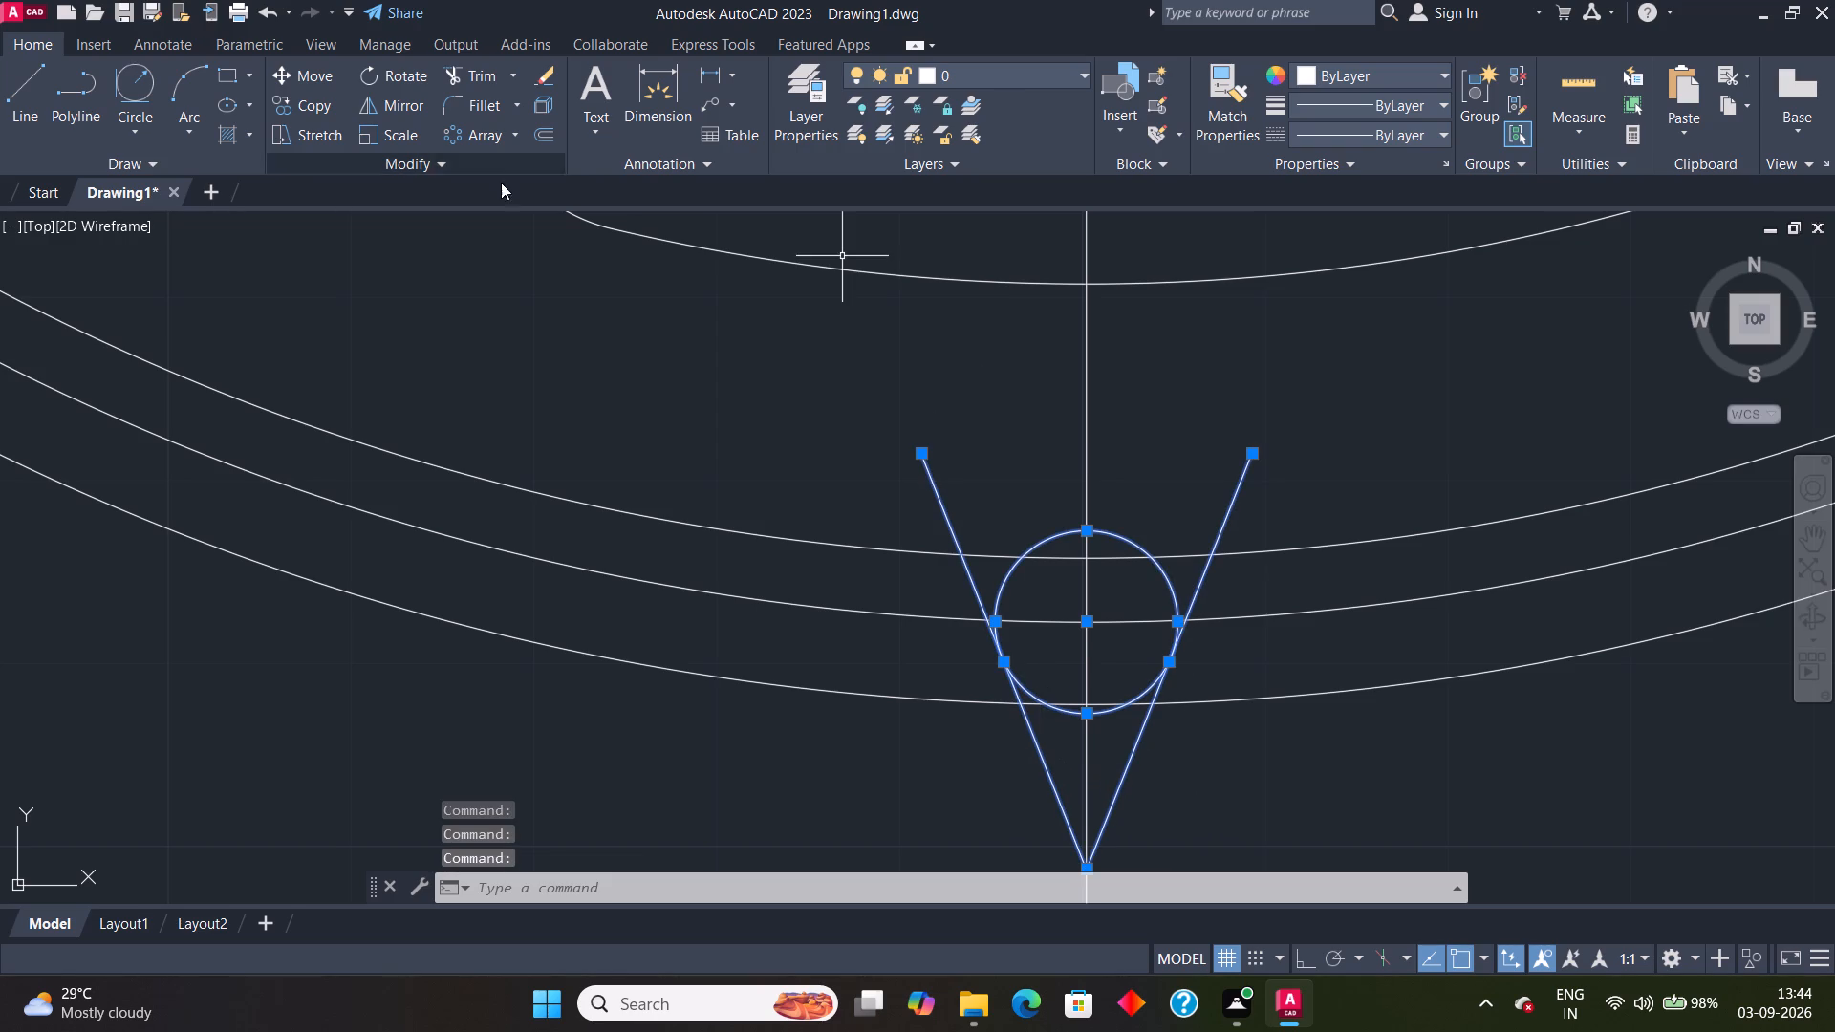
{"action": "left_click", "coordinate": [398, 75]}
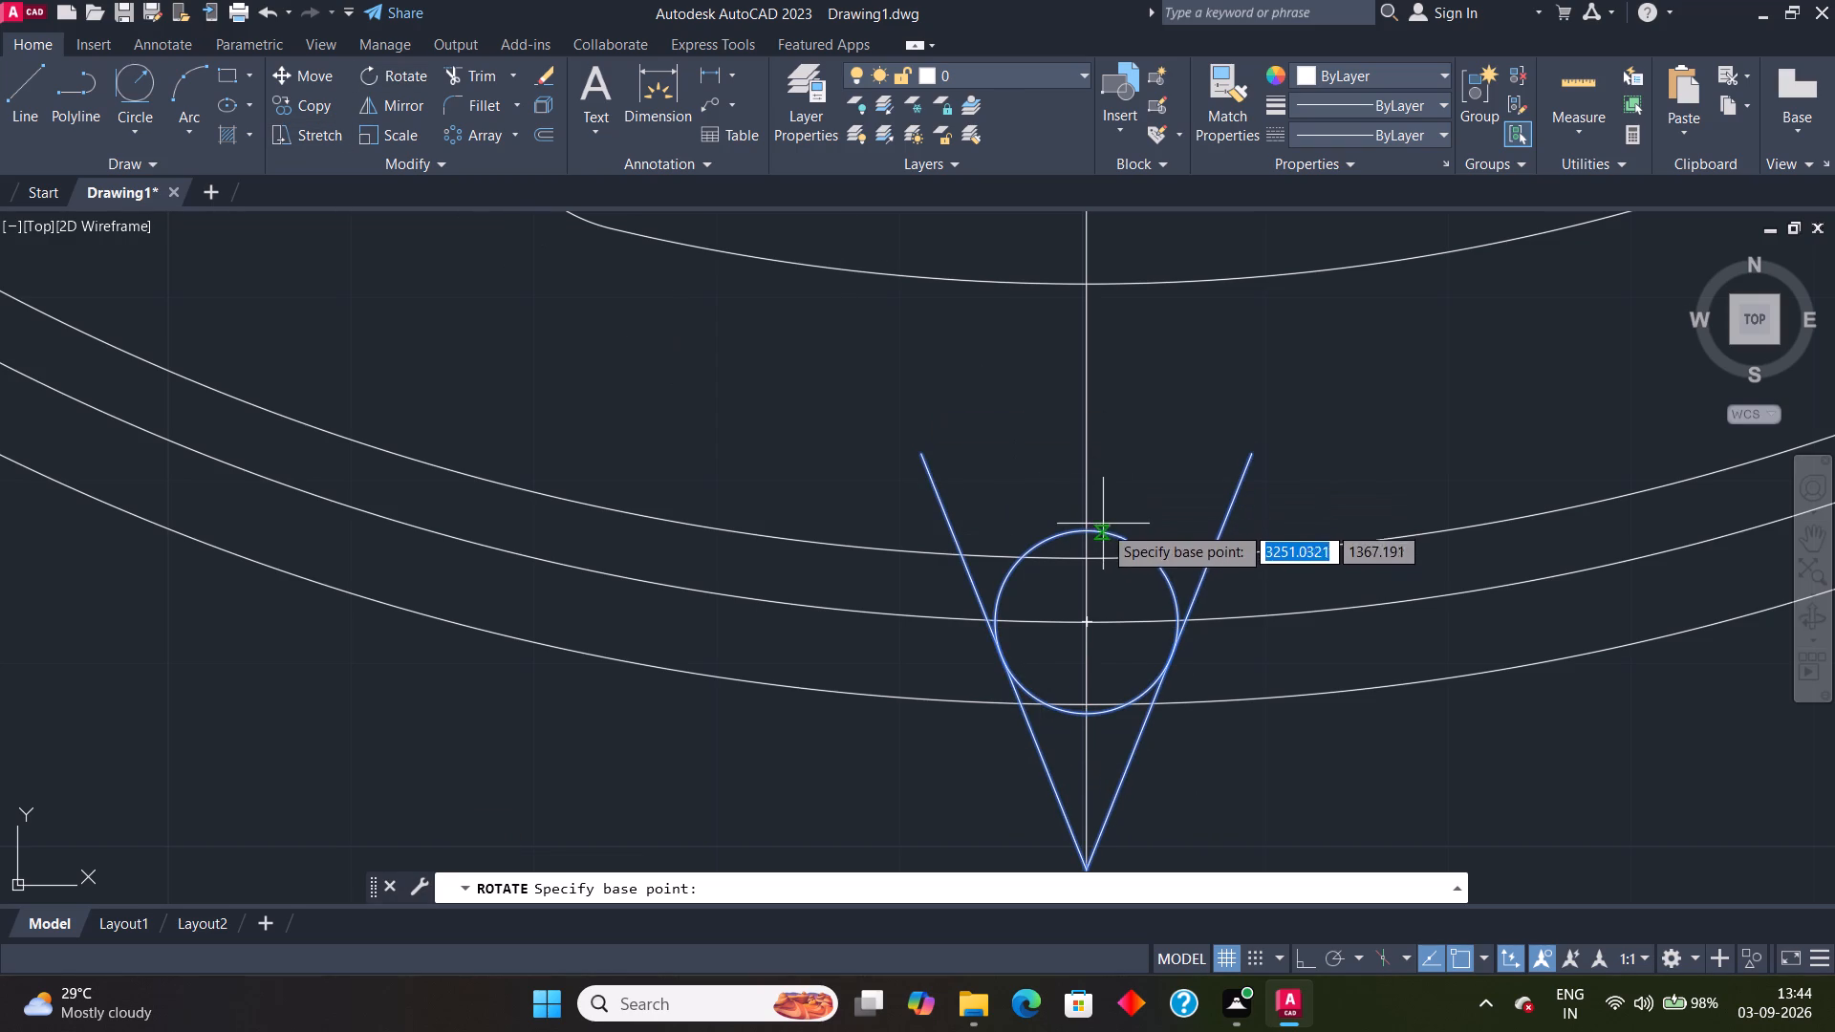
{"action": "left_click", "coordinate": [1084, 621]}
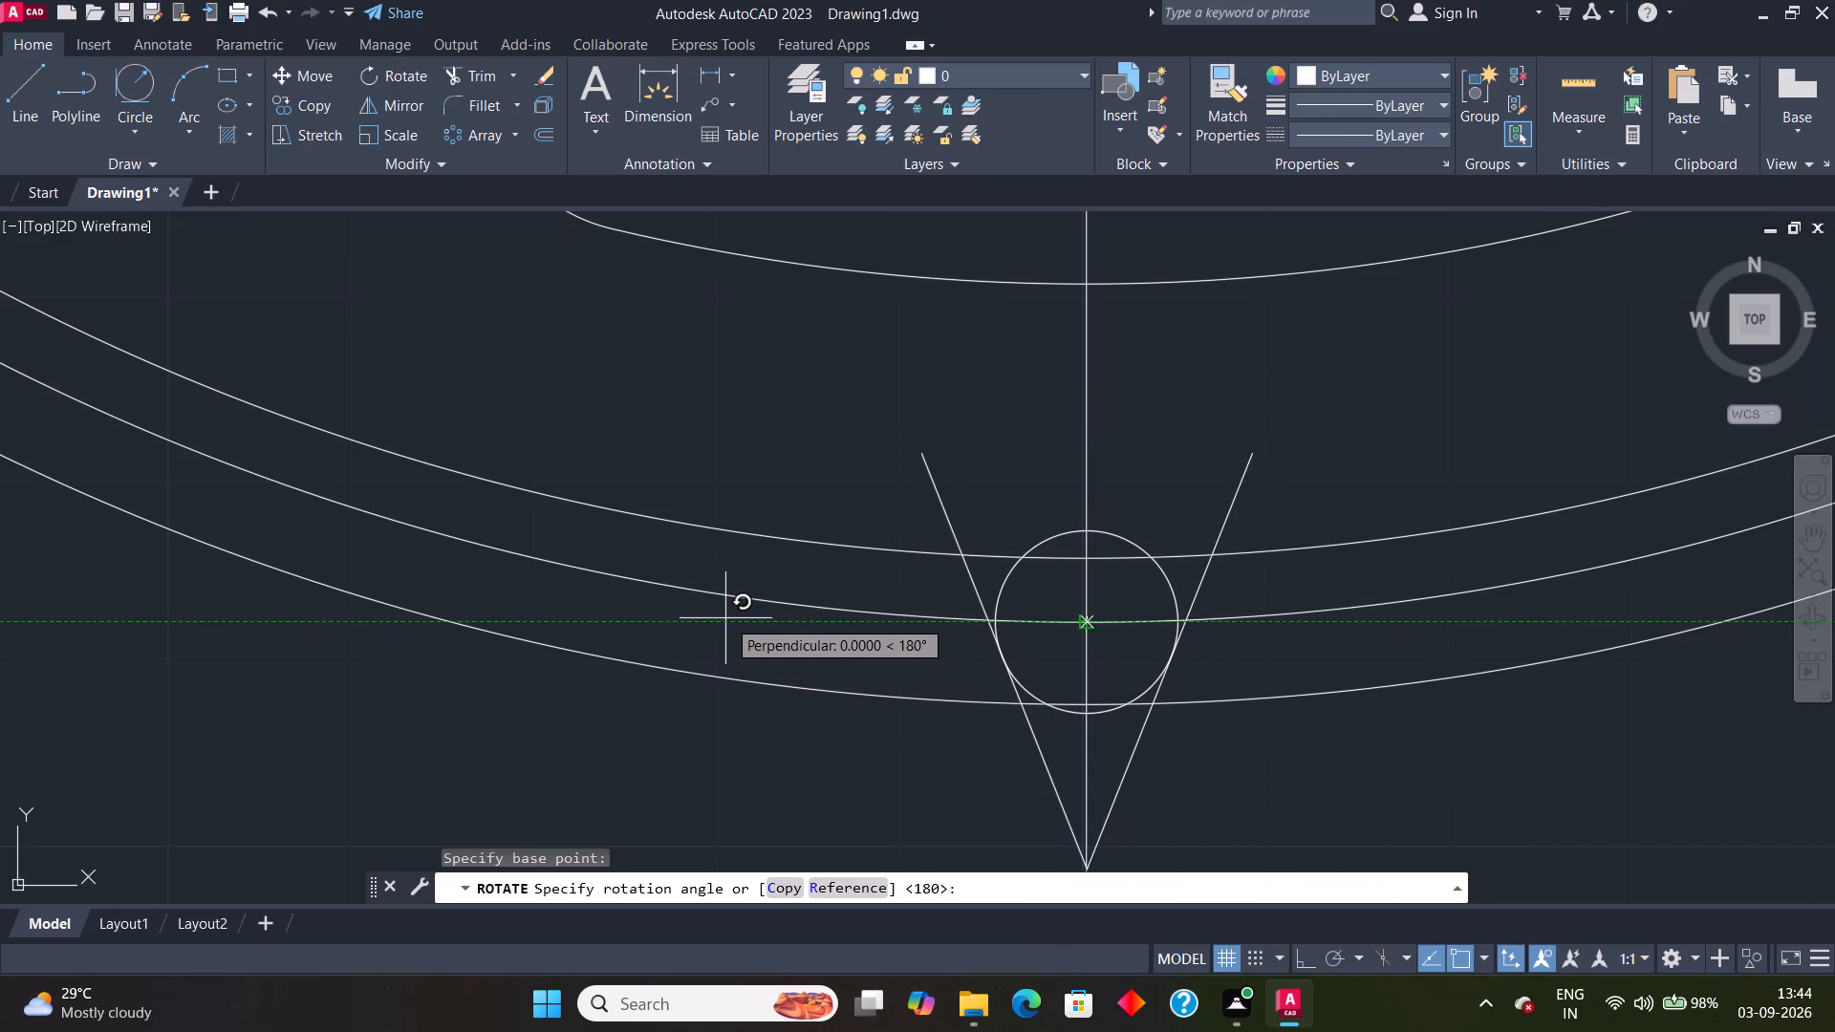
{"action": "type", "text": "18"}
{"action": "key", "text": "0"}
{"action": "key", "text": "Return"}
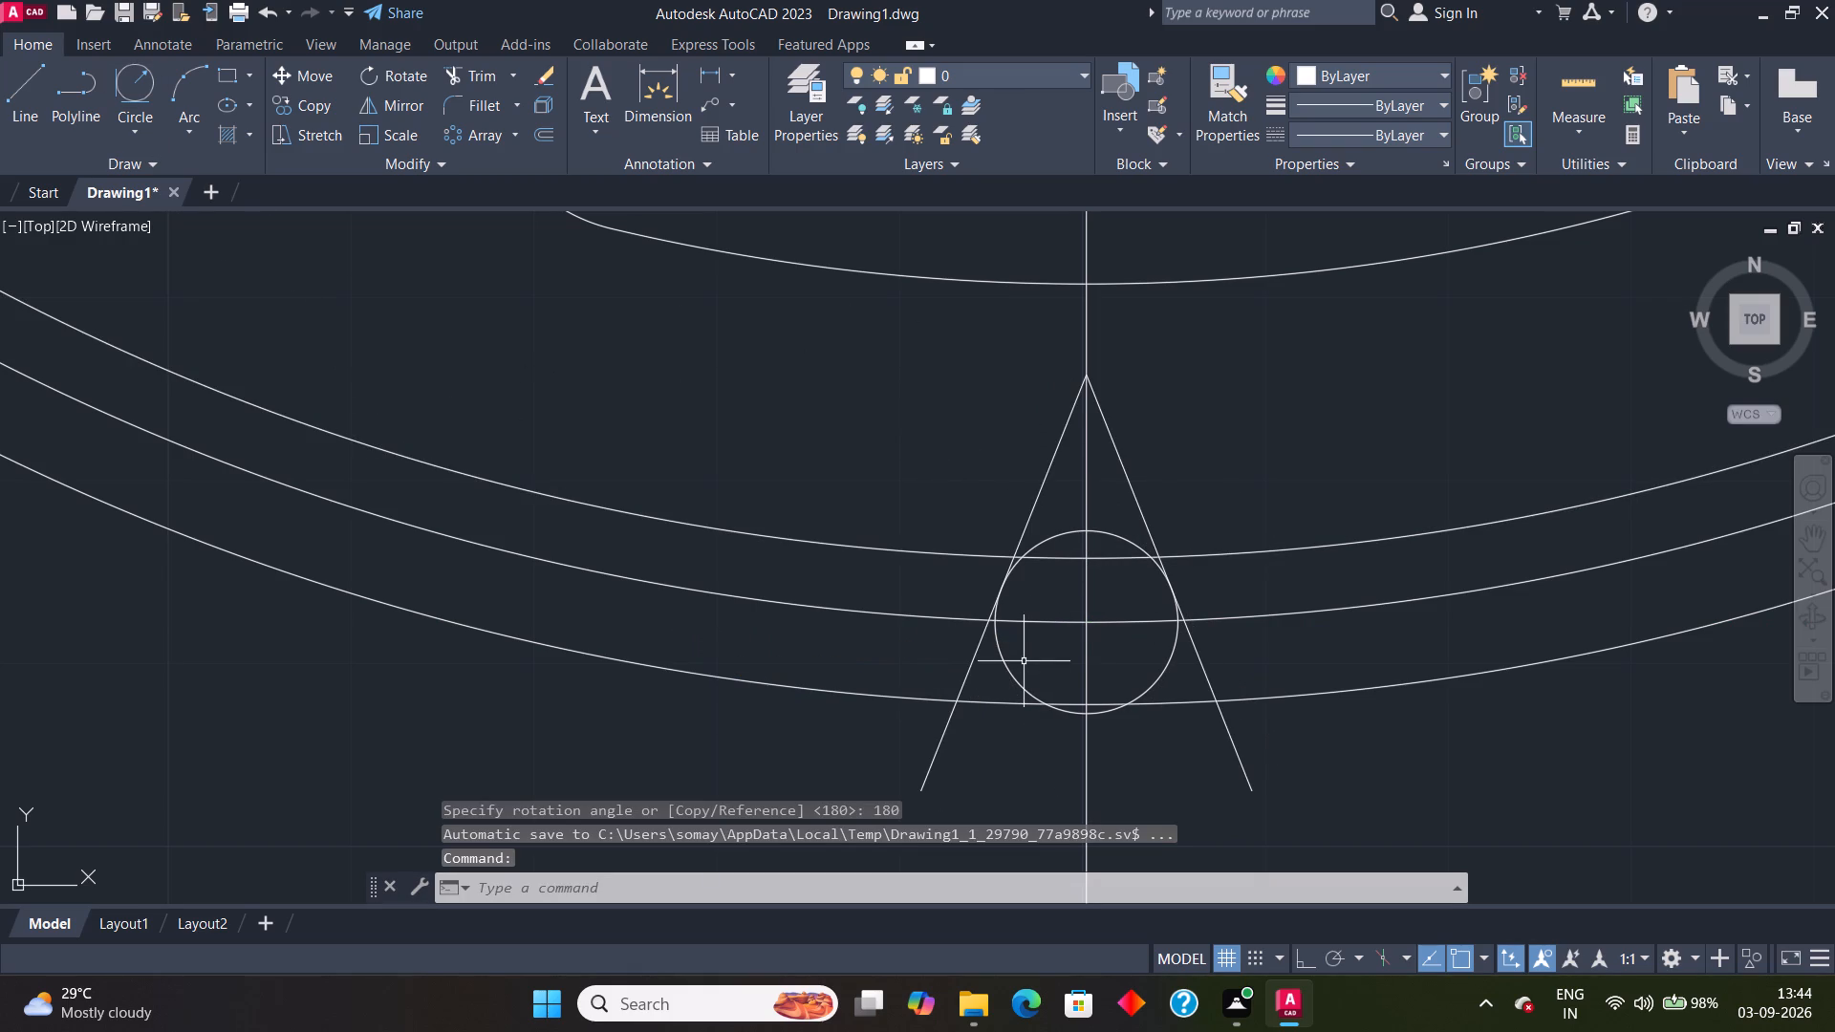
{"action": "key", "text": "Escape"}
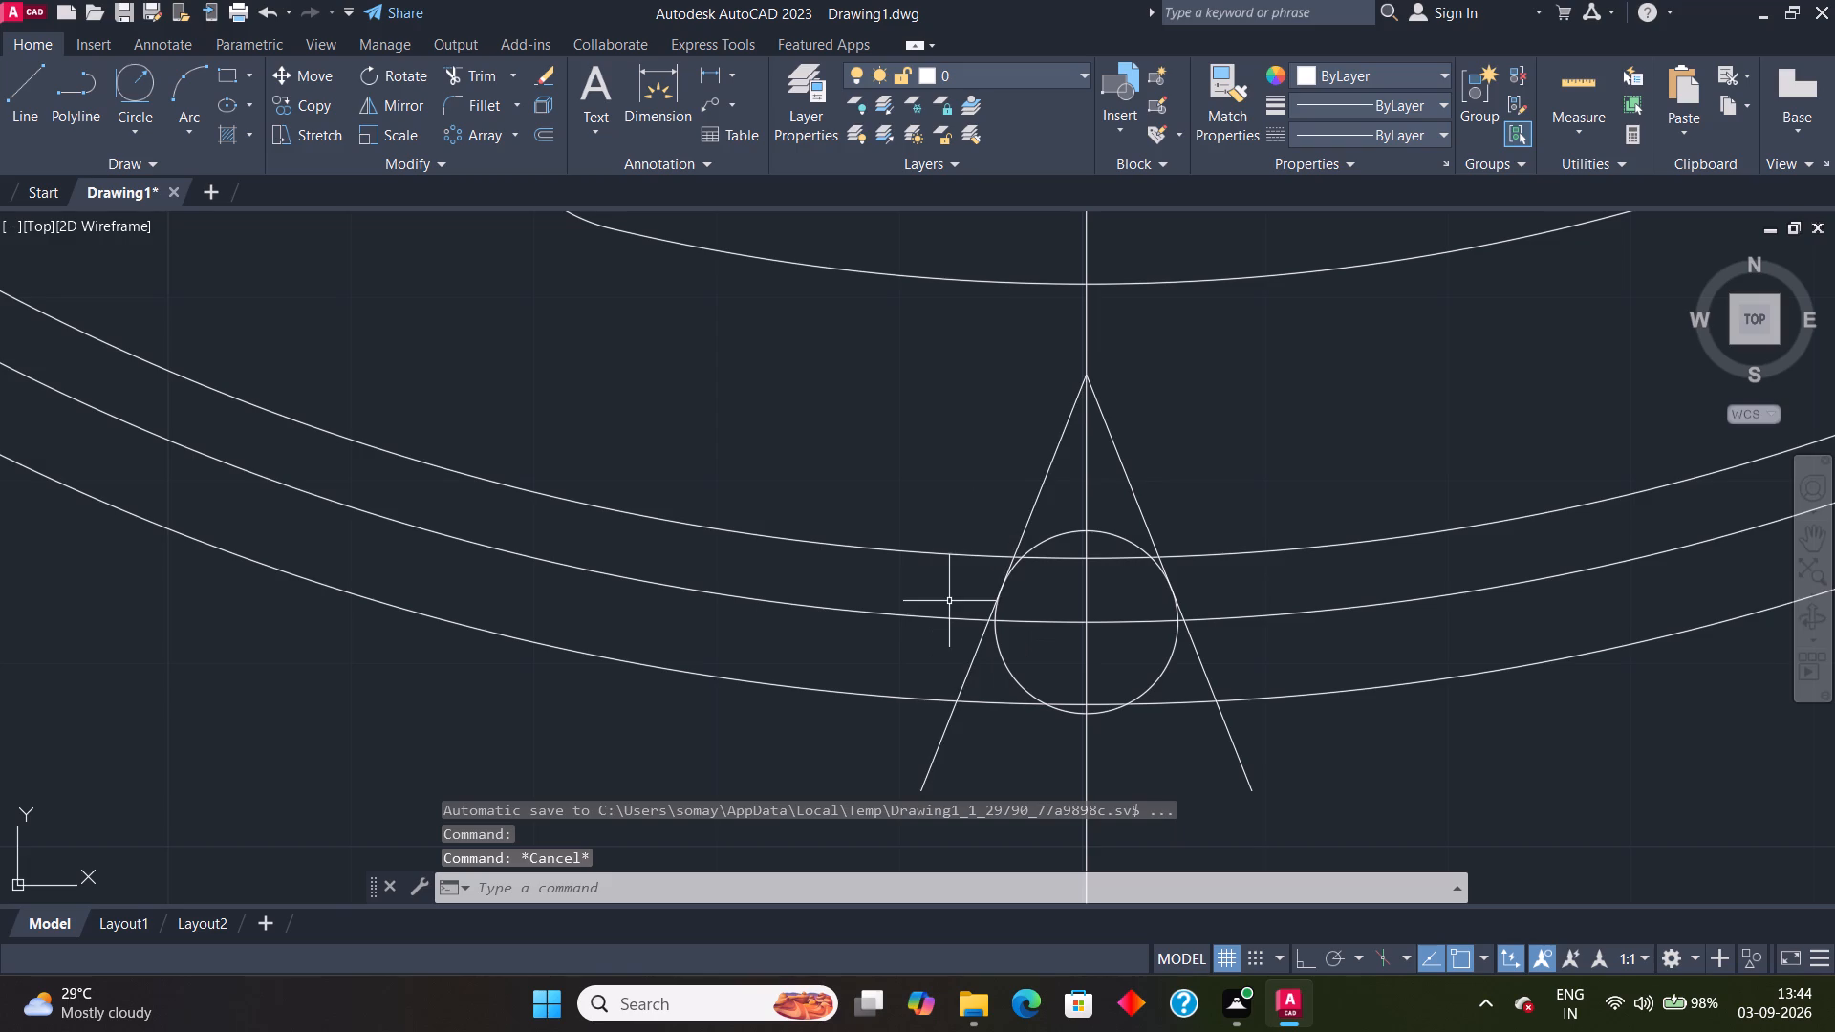
Trim both V lines above their tangent points with the circle, removing the apex and the short leftover stubs.
{"action": "type", "text": "tr"}
{"action": "key", "text": "Return"}
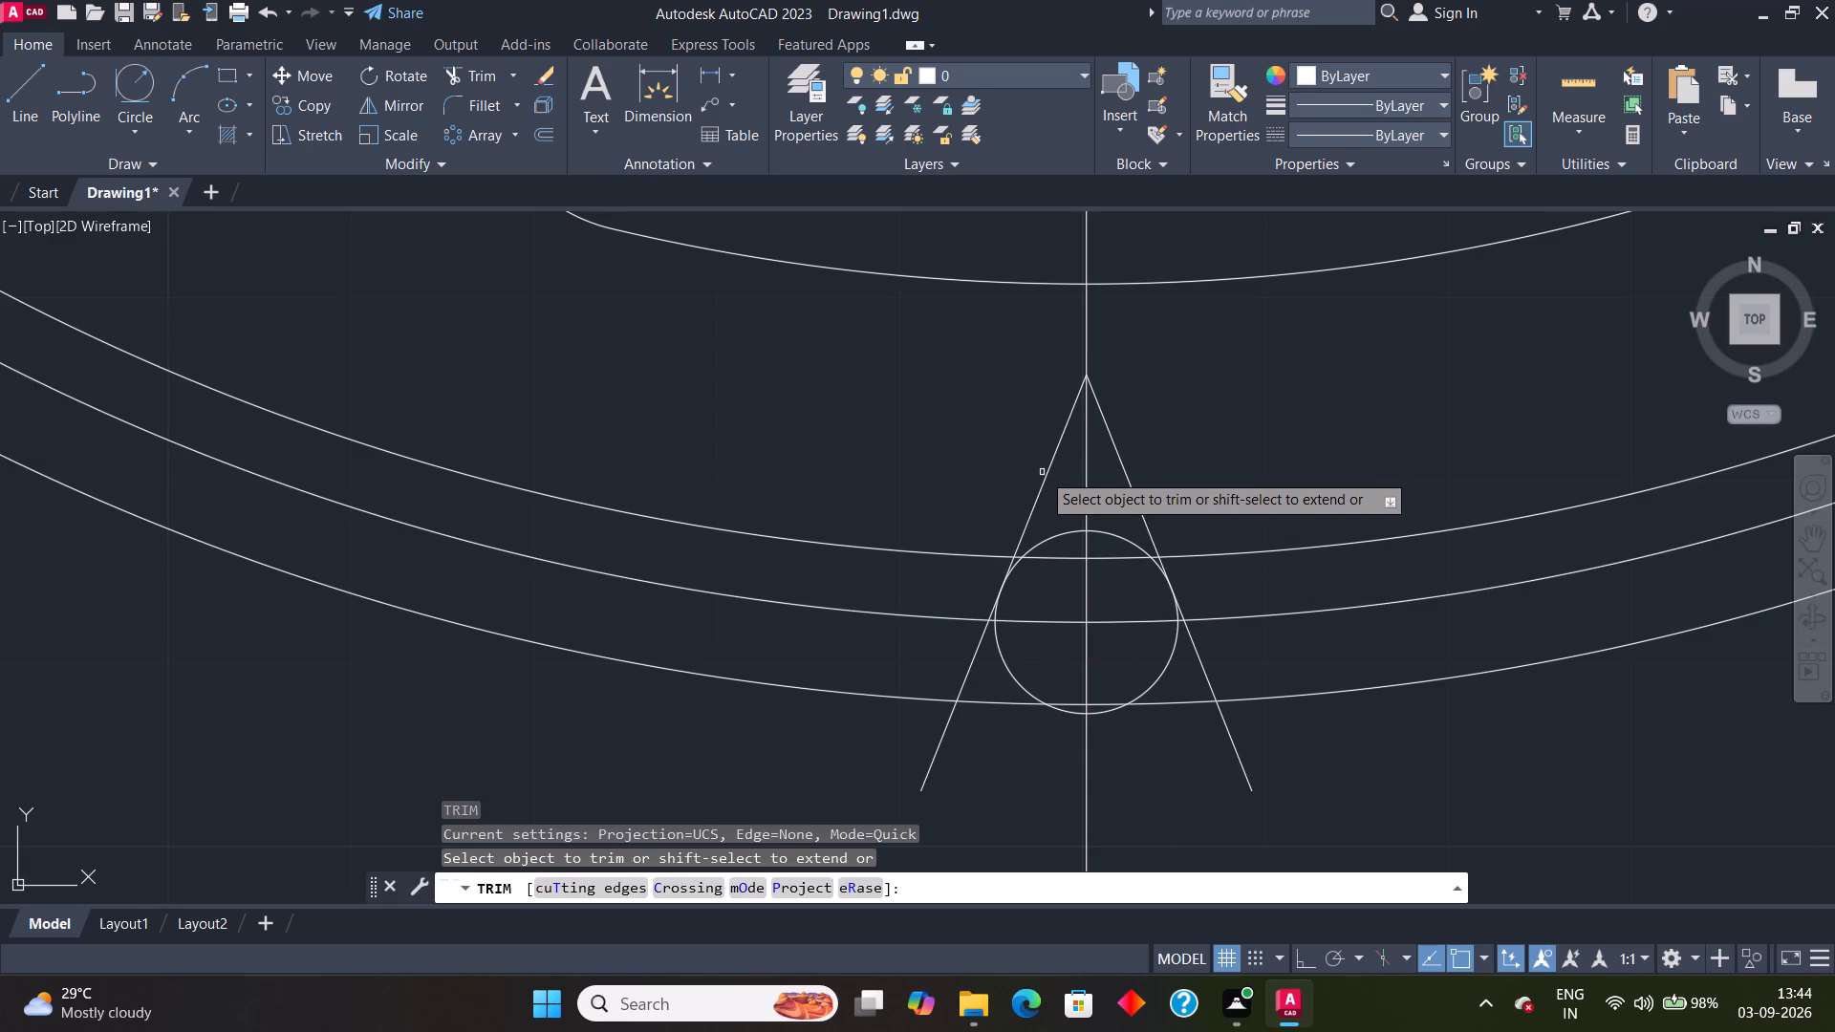
{"action": "left_click", "coordinate": [1044, 472]}
{"action": "left_click", "coordinate": [1124, 468]}
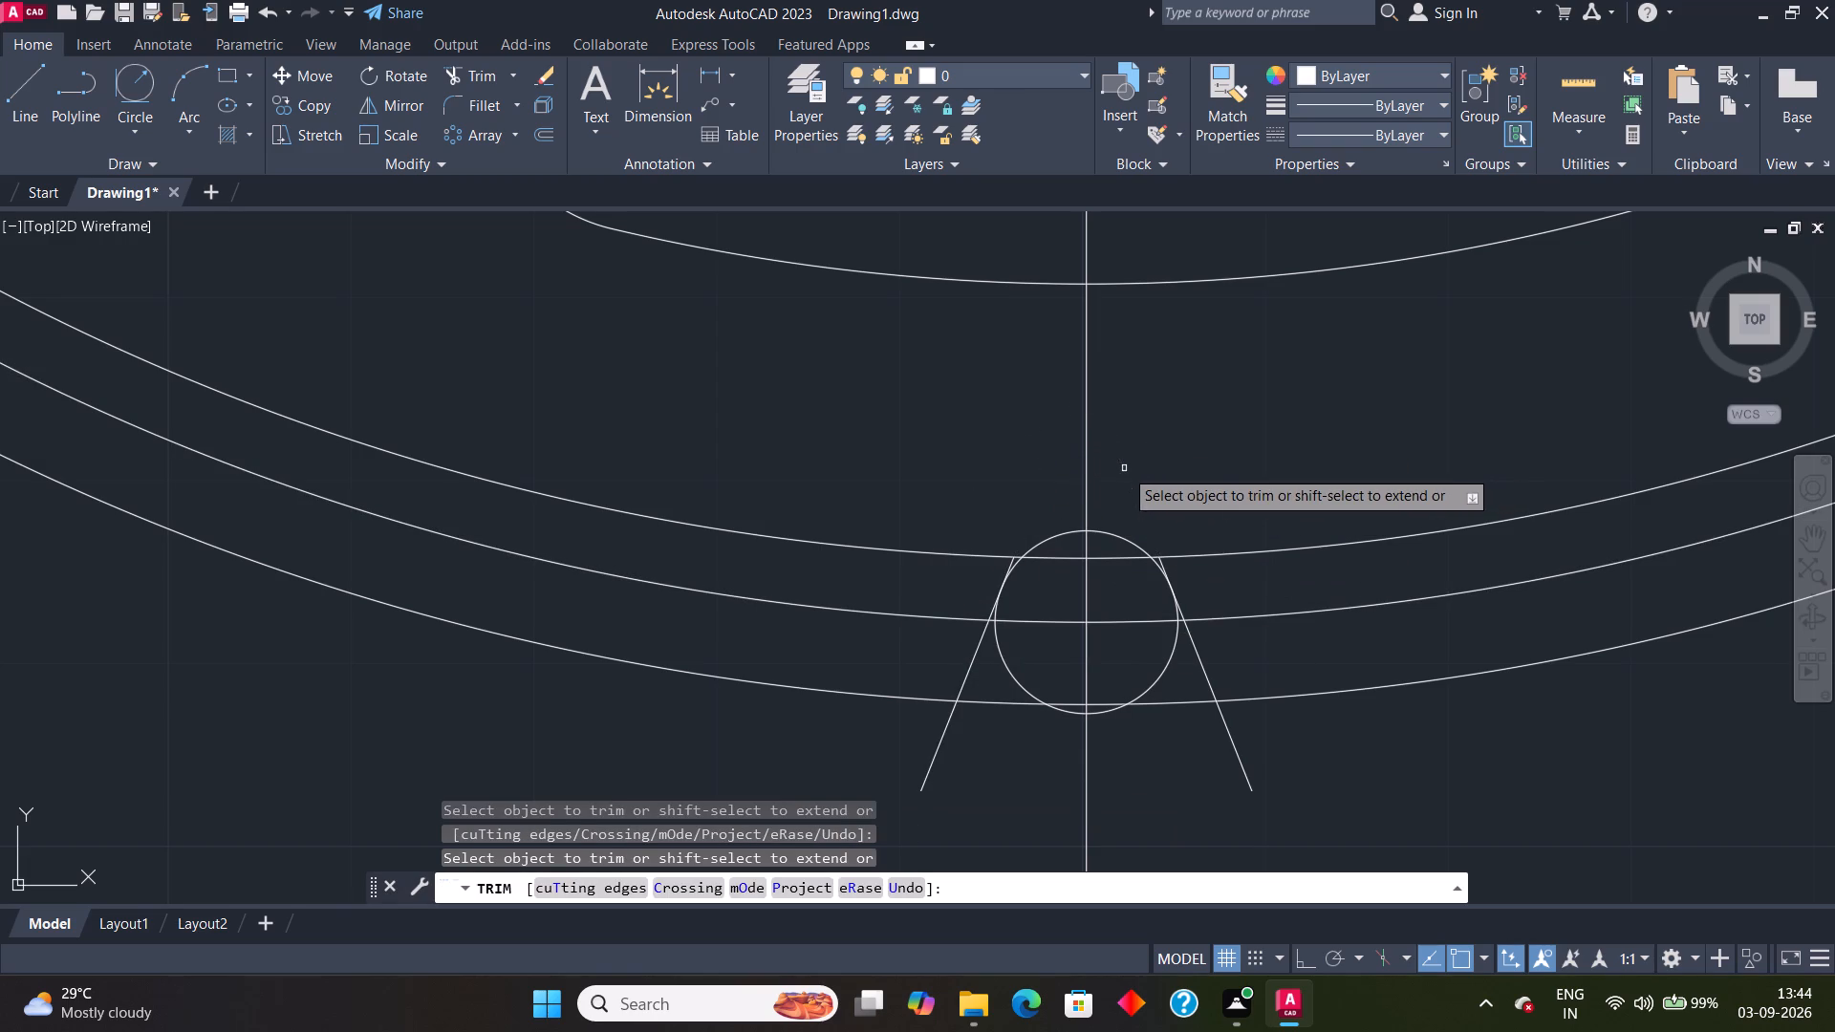
{"action": "scroll", "coordinate": [1033, 571], "scroll_direction": "up", "scroll_amount": 3}
{"action": "left_click", "coordinate": [937, 538]}
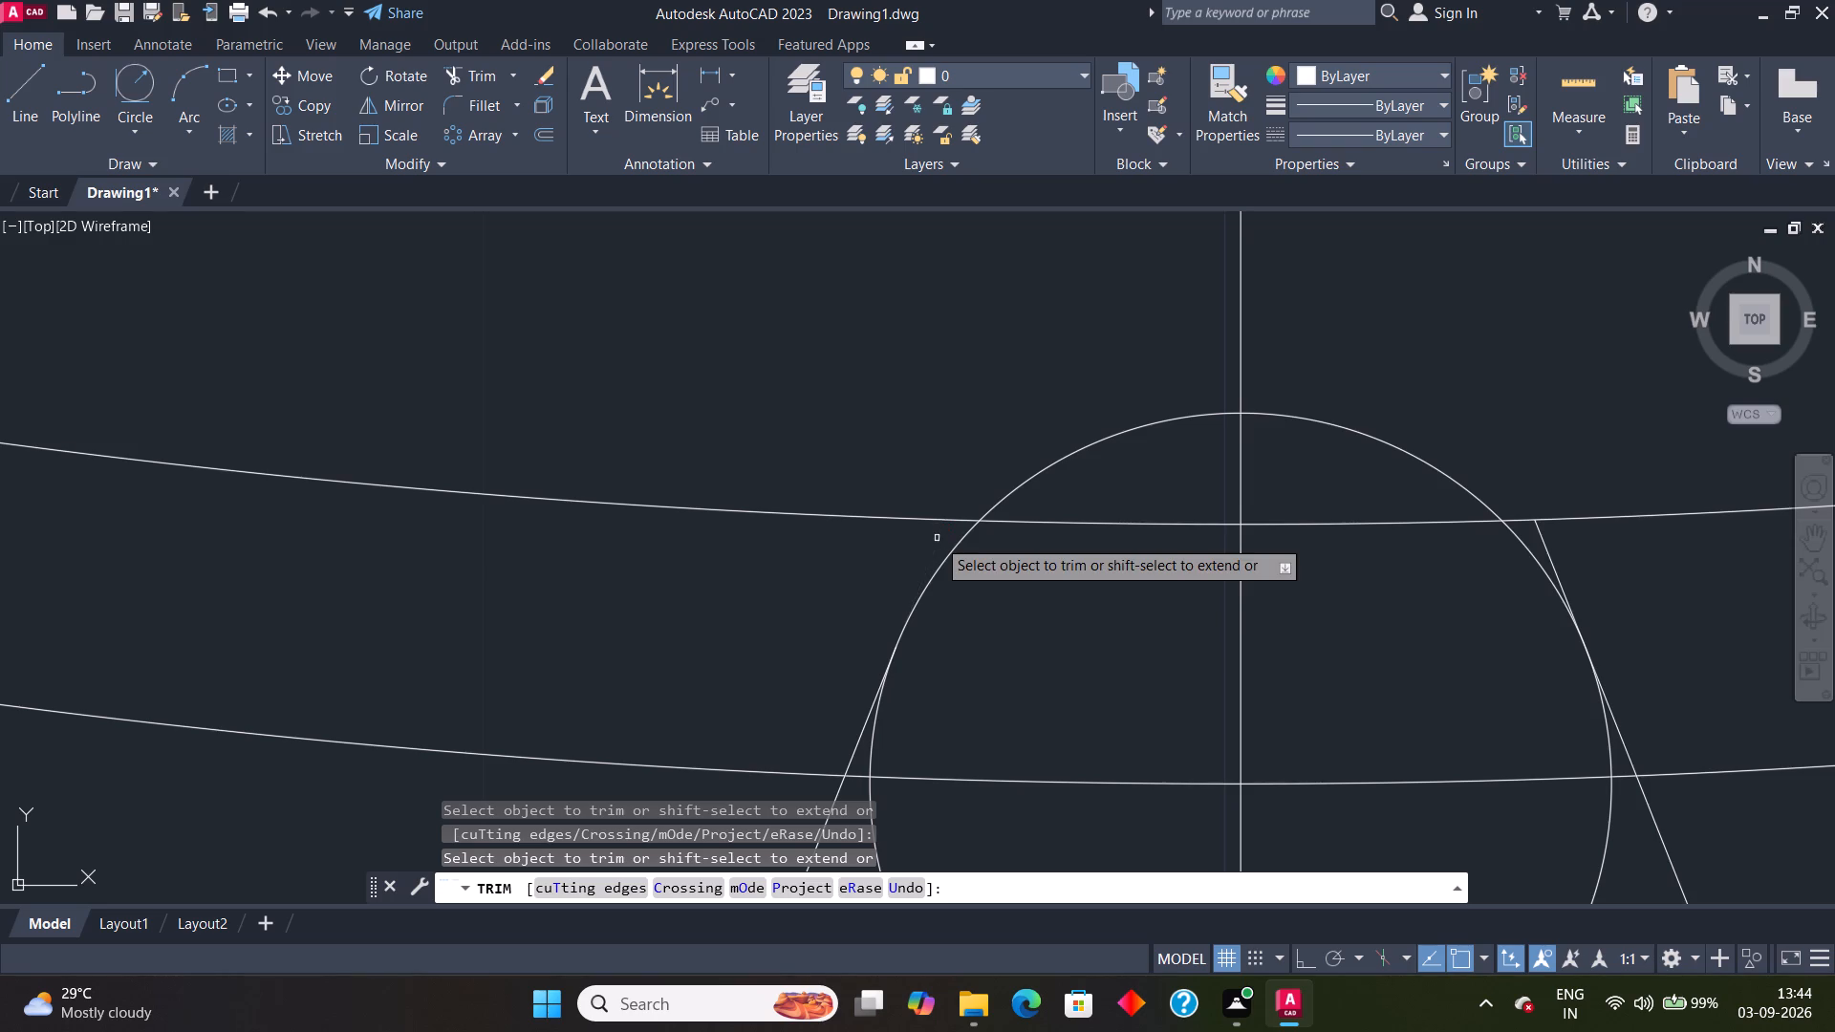
{"action": "left_click", "coordinate": [1549, 548]}
Trim away the circle's lower arc between the two V lines, leaving a round-topped notch open toward the outer rim.
{"action": "scroll", "coordinate": [1415, 655], "scroll_direction": "down", "scroll_amount": 2}
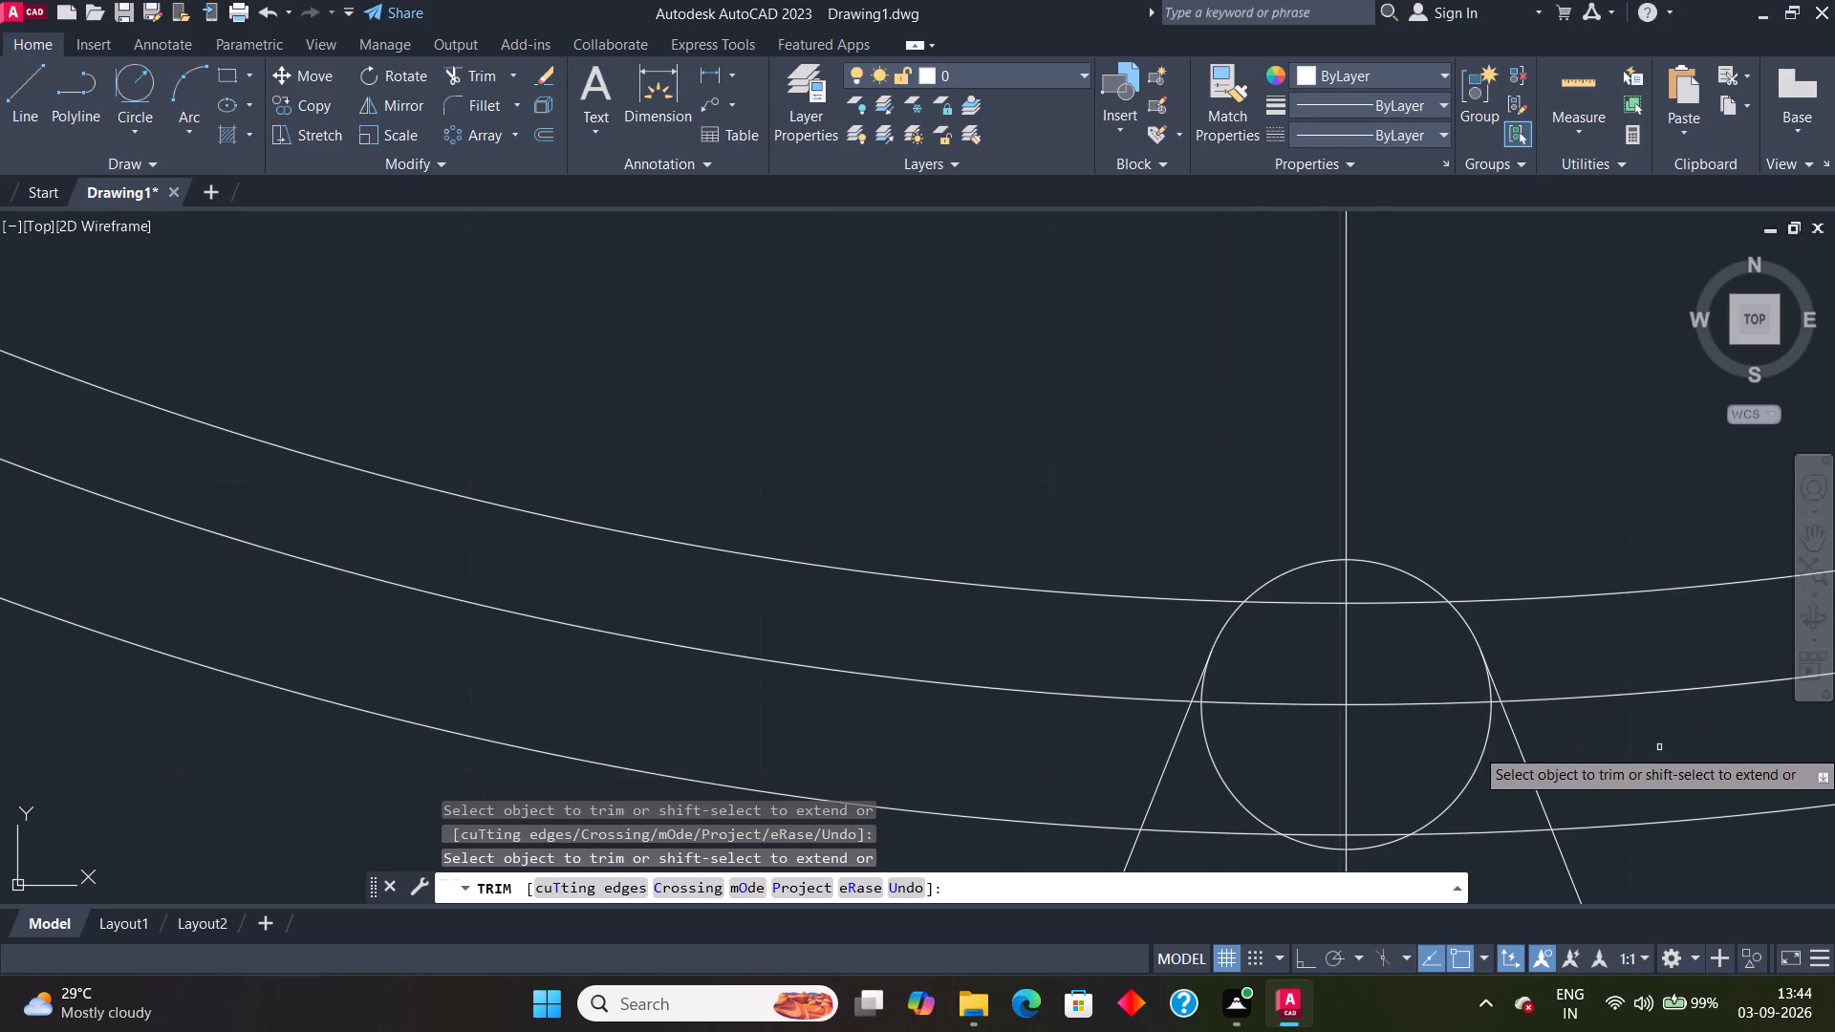
{"action": "middle_click_drag", "start_coordinate": [1659, 747], "coordinate": [1422, 582]}
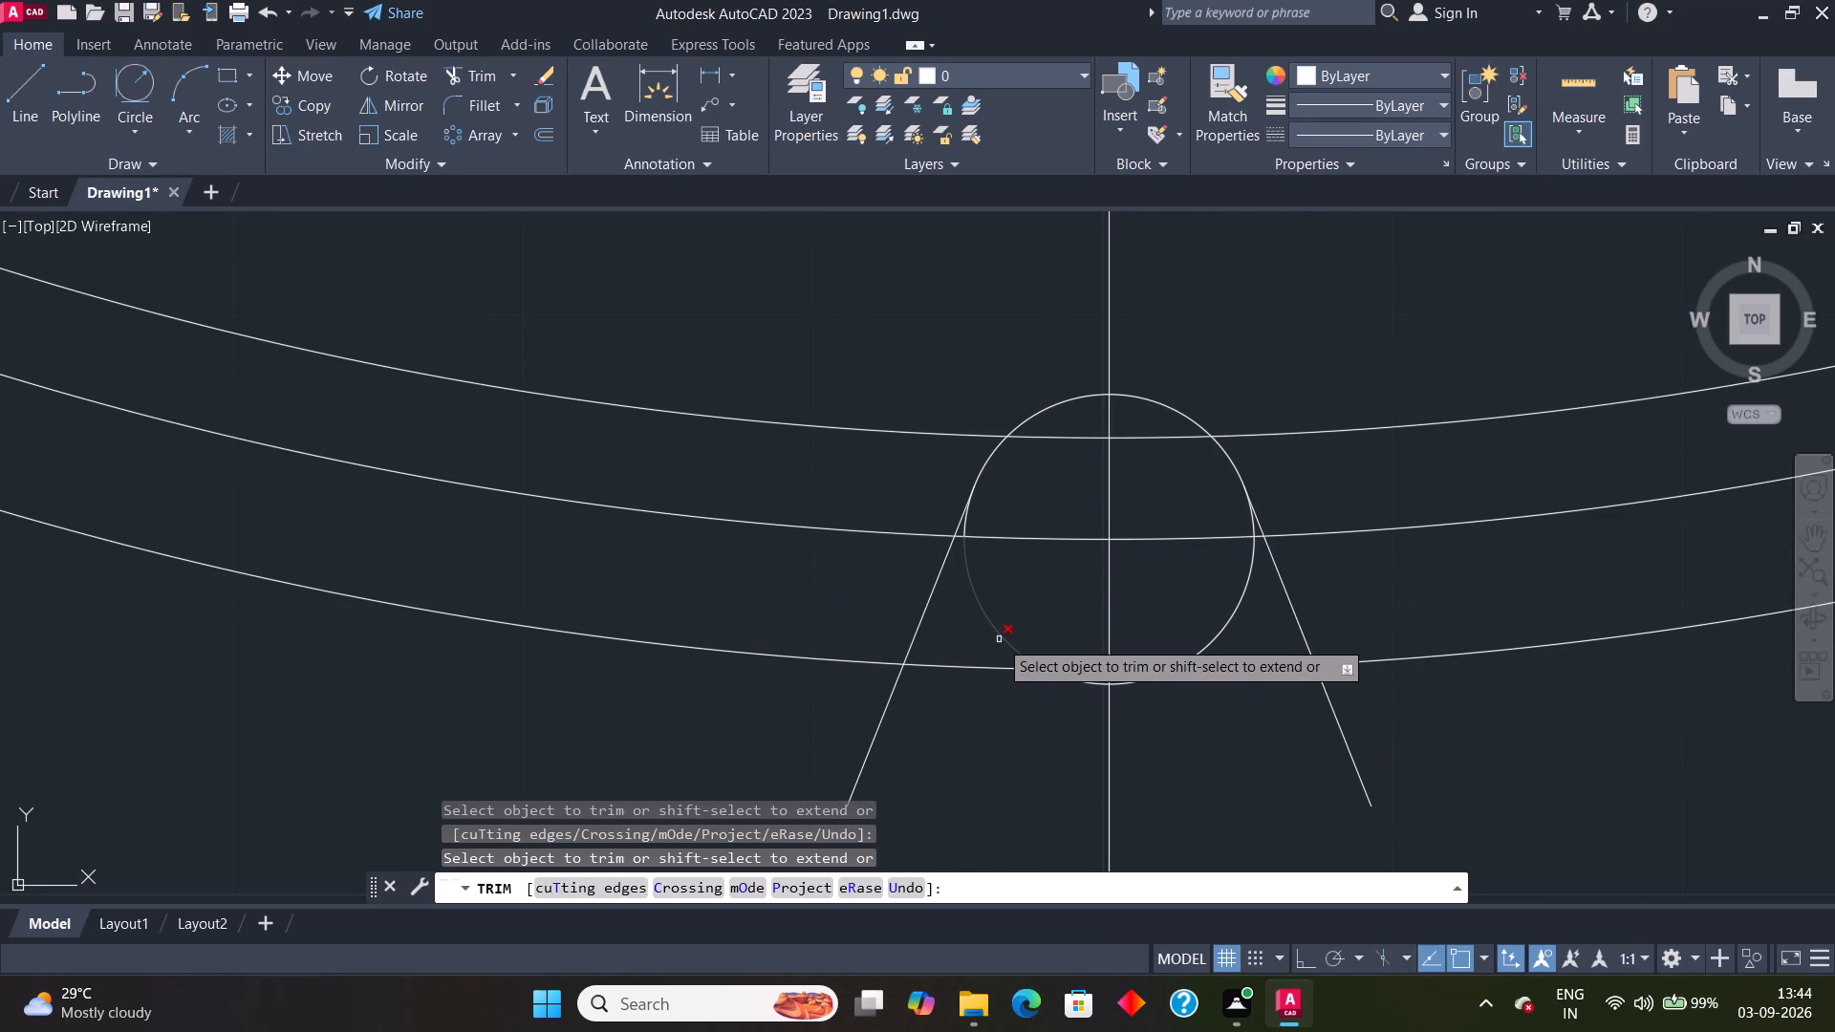
{"action": "left_click", "coordinate": [998, 639]}
{"action": "left_click", "coordinate": [1220, 633]}
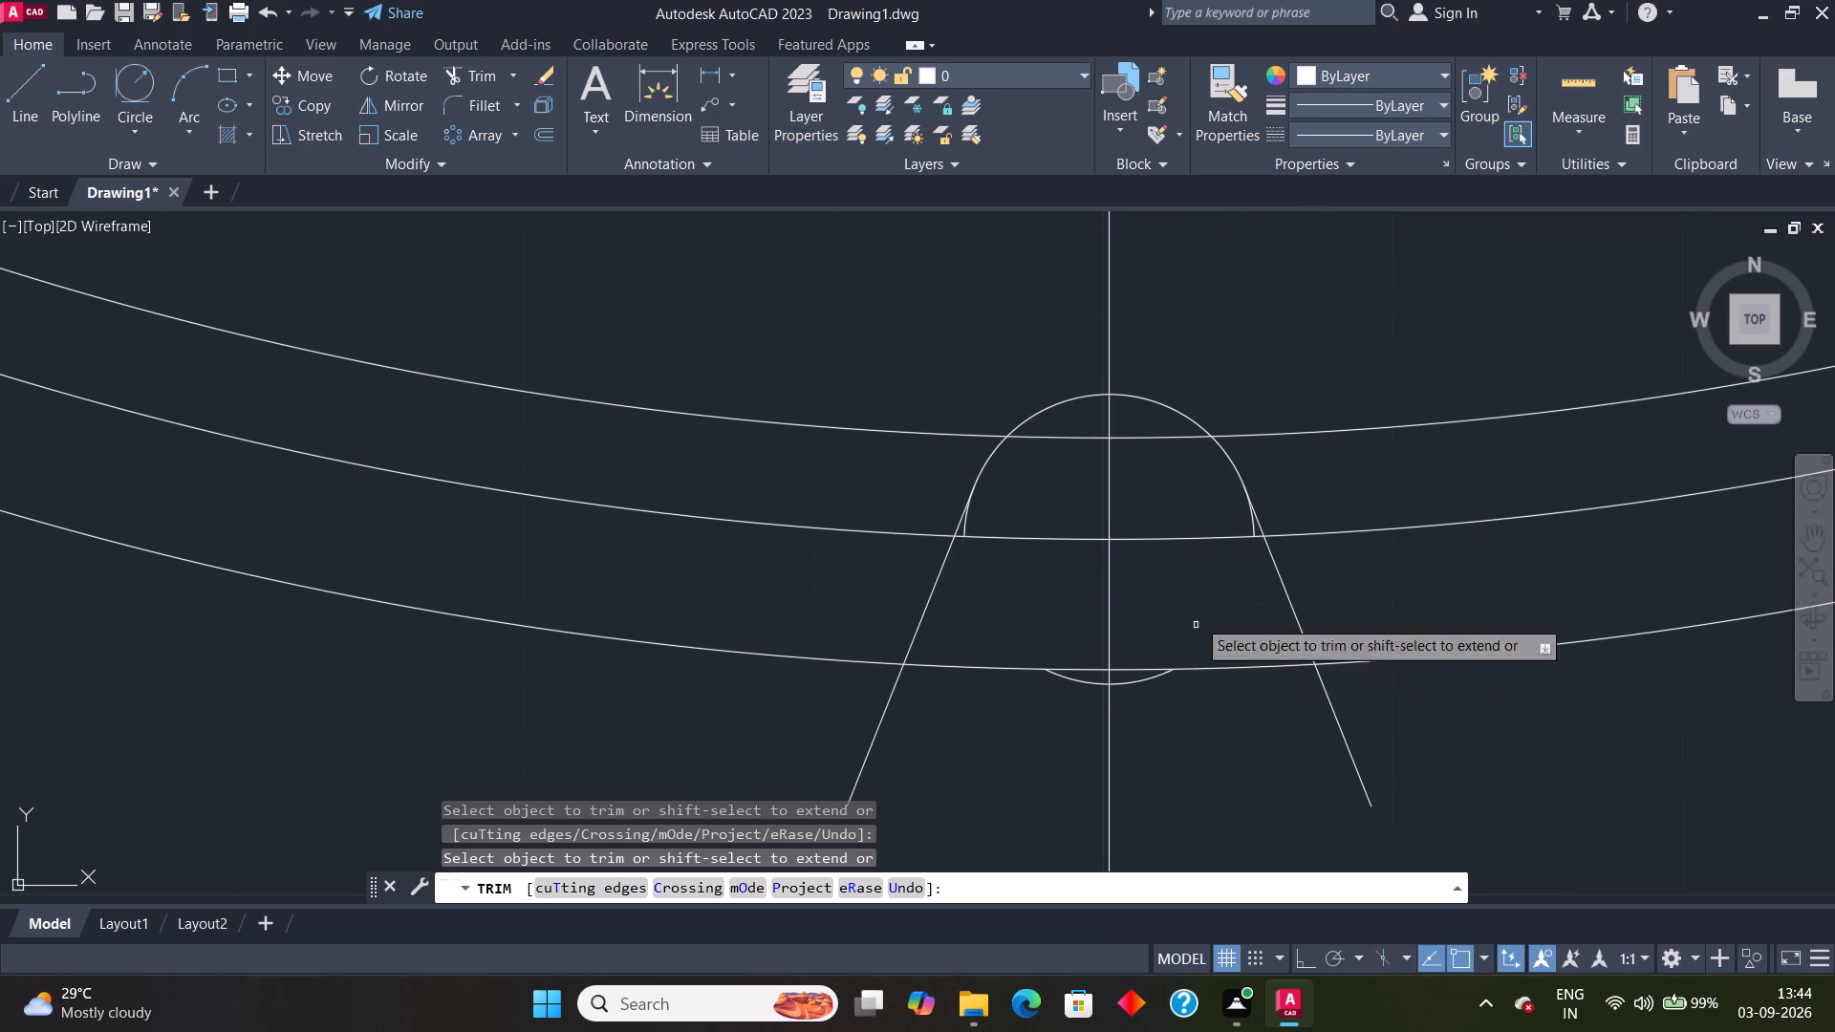
{"action": "scroll", "coordinate": [963, 587], "scroll_direction": "up", "scroll_amount": 3}
{"action": "left_click", "coordinate": [1018, 398]}
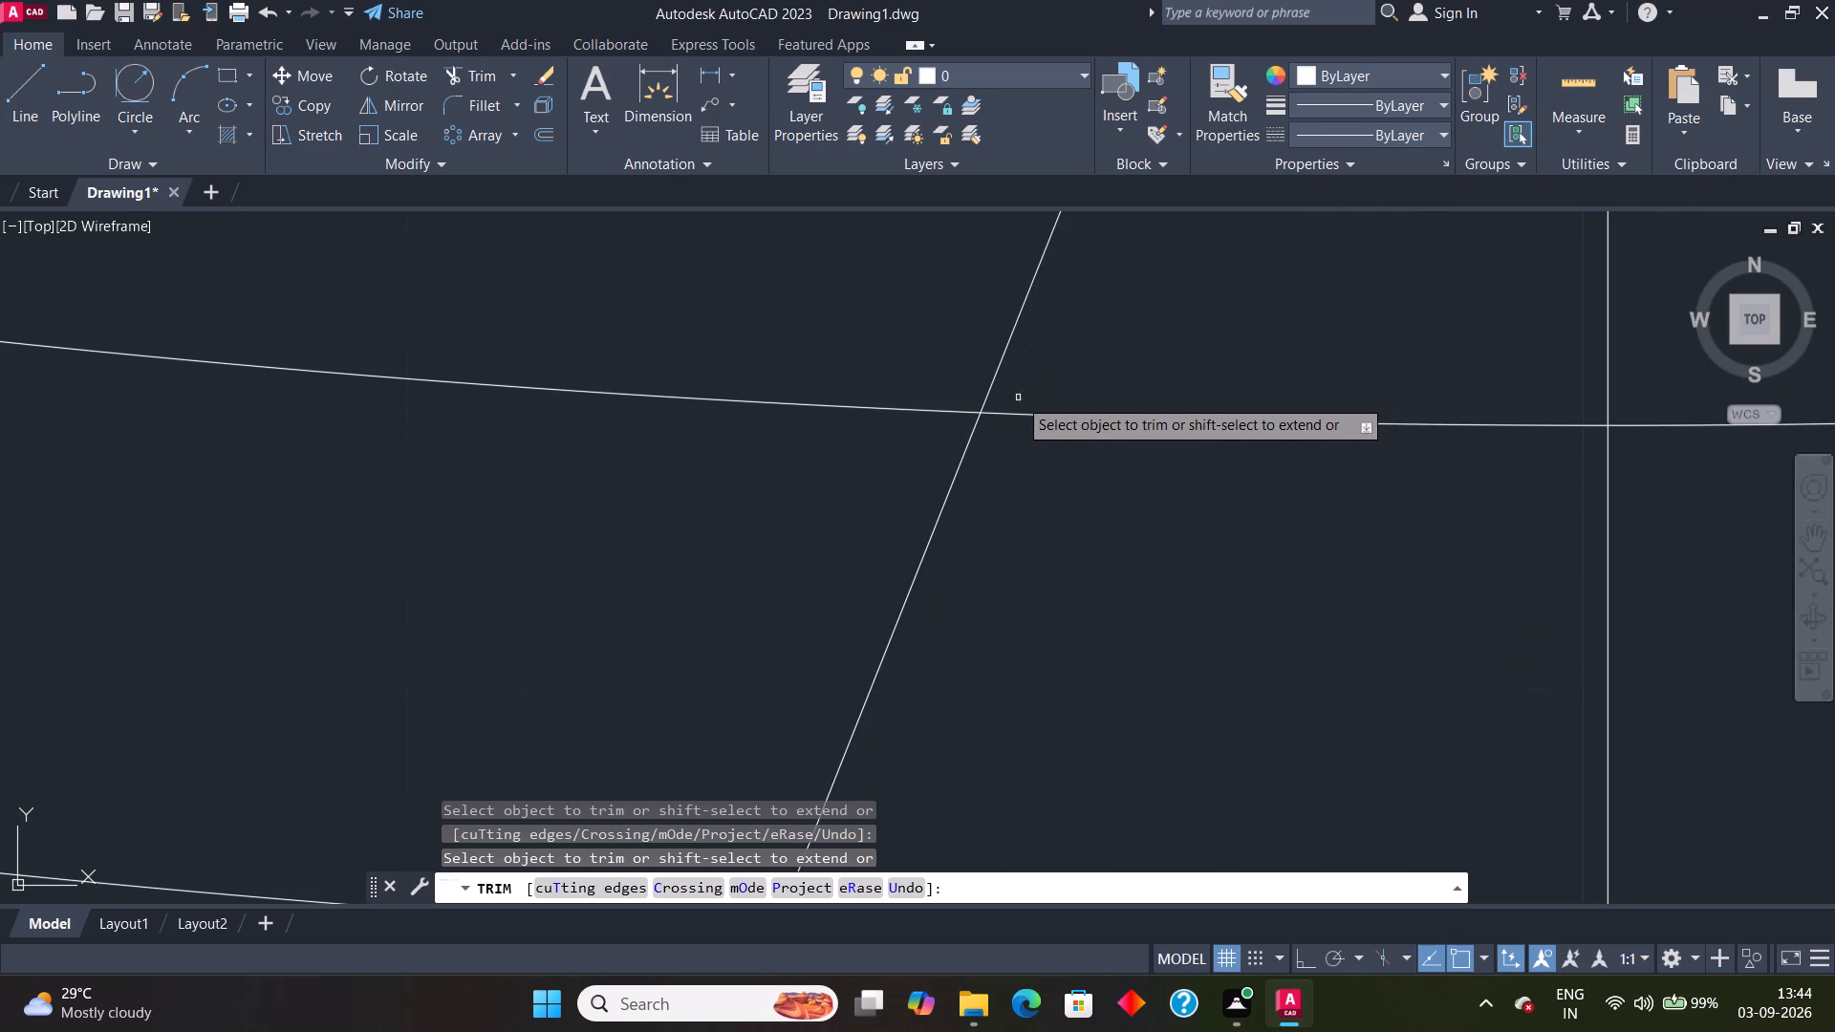
{"action": "scroll", "coordinate": [1230, 496], "scroll_direction": "down", "scroll_amount": 3}
{"action": "scroll", "coordinate": [1491, 477], "scroll_direction": "up", "scroll_amount": 3}
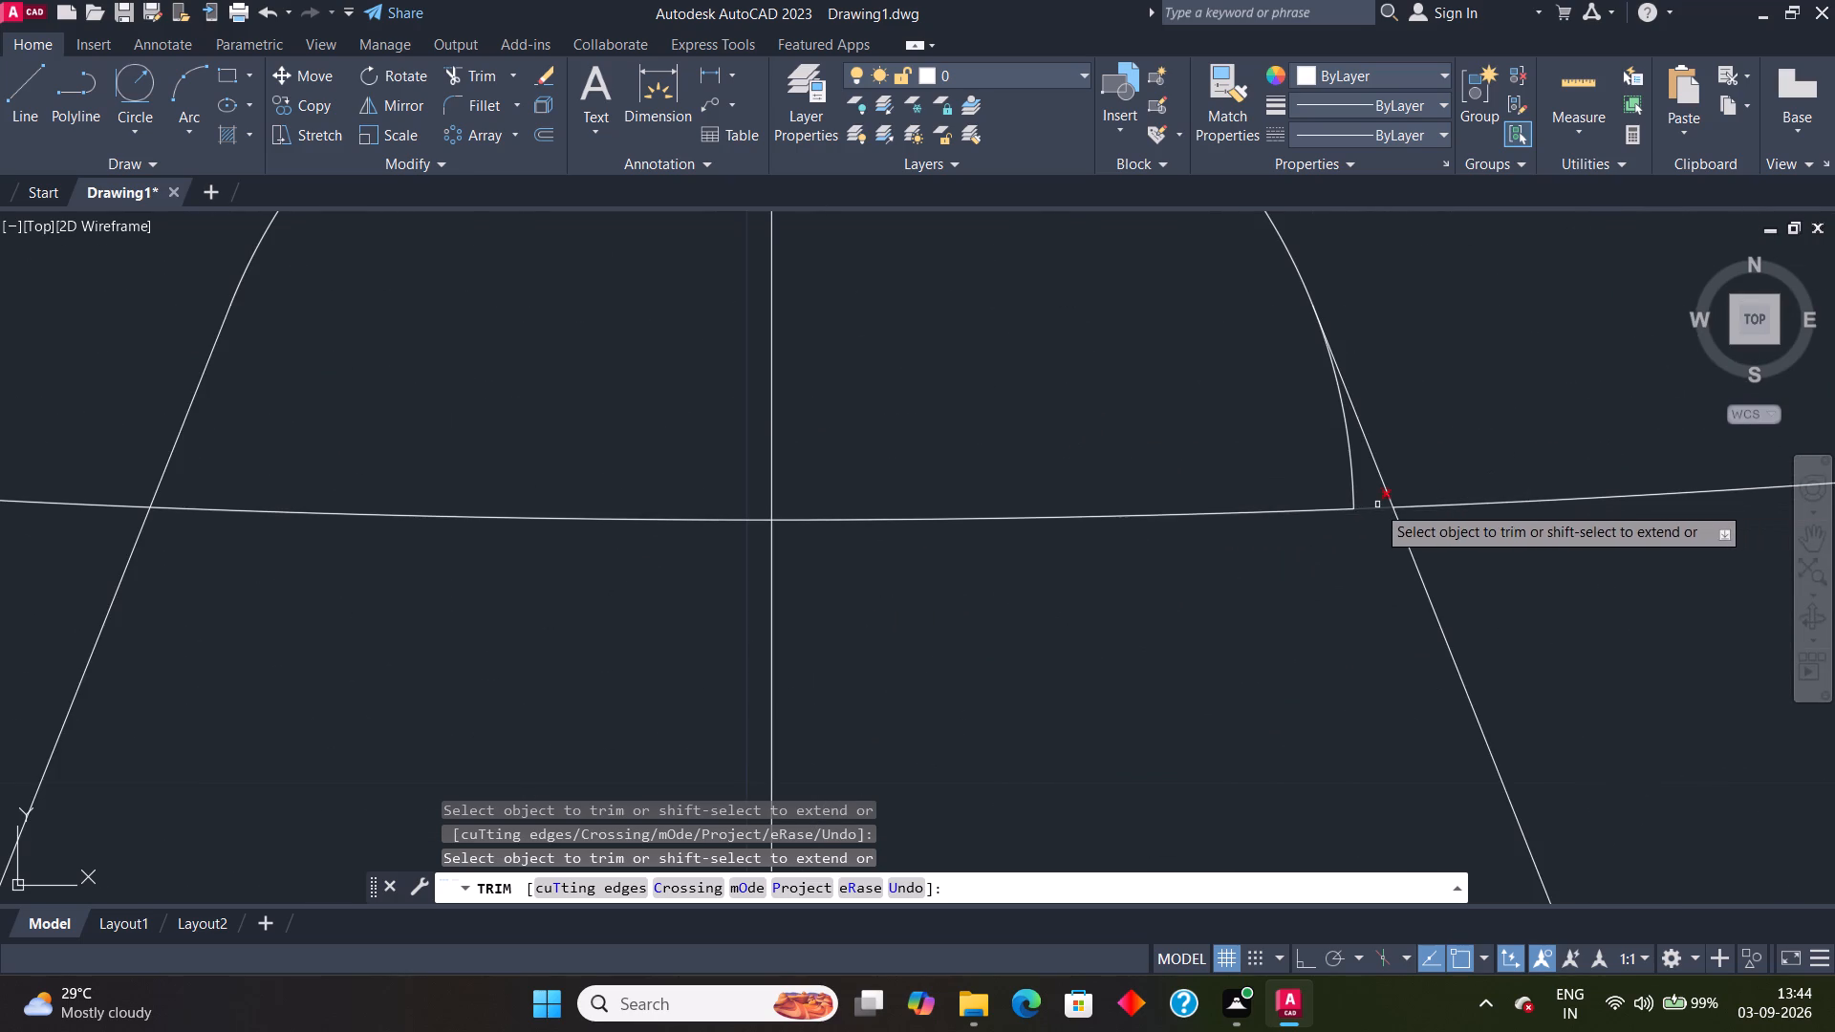
{"action": "left_click", "coordinate": [1356, 495]}
{"action": "scroll", "coordinate": [1389, 536], "scroll_direction": "down", "scroll_amount": 3}
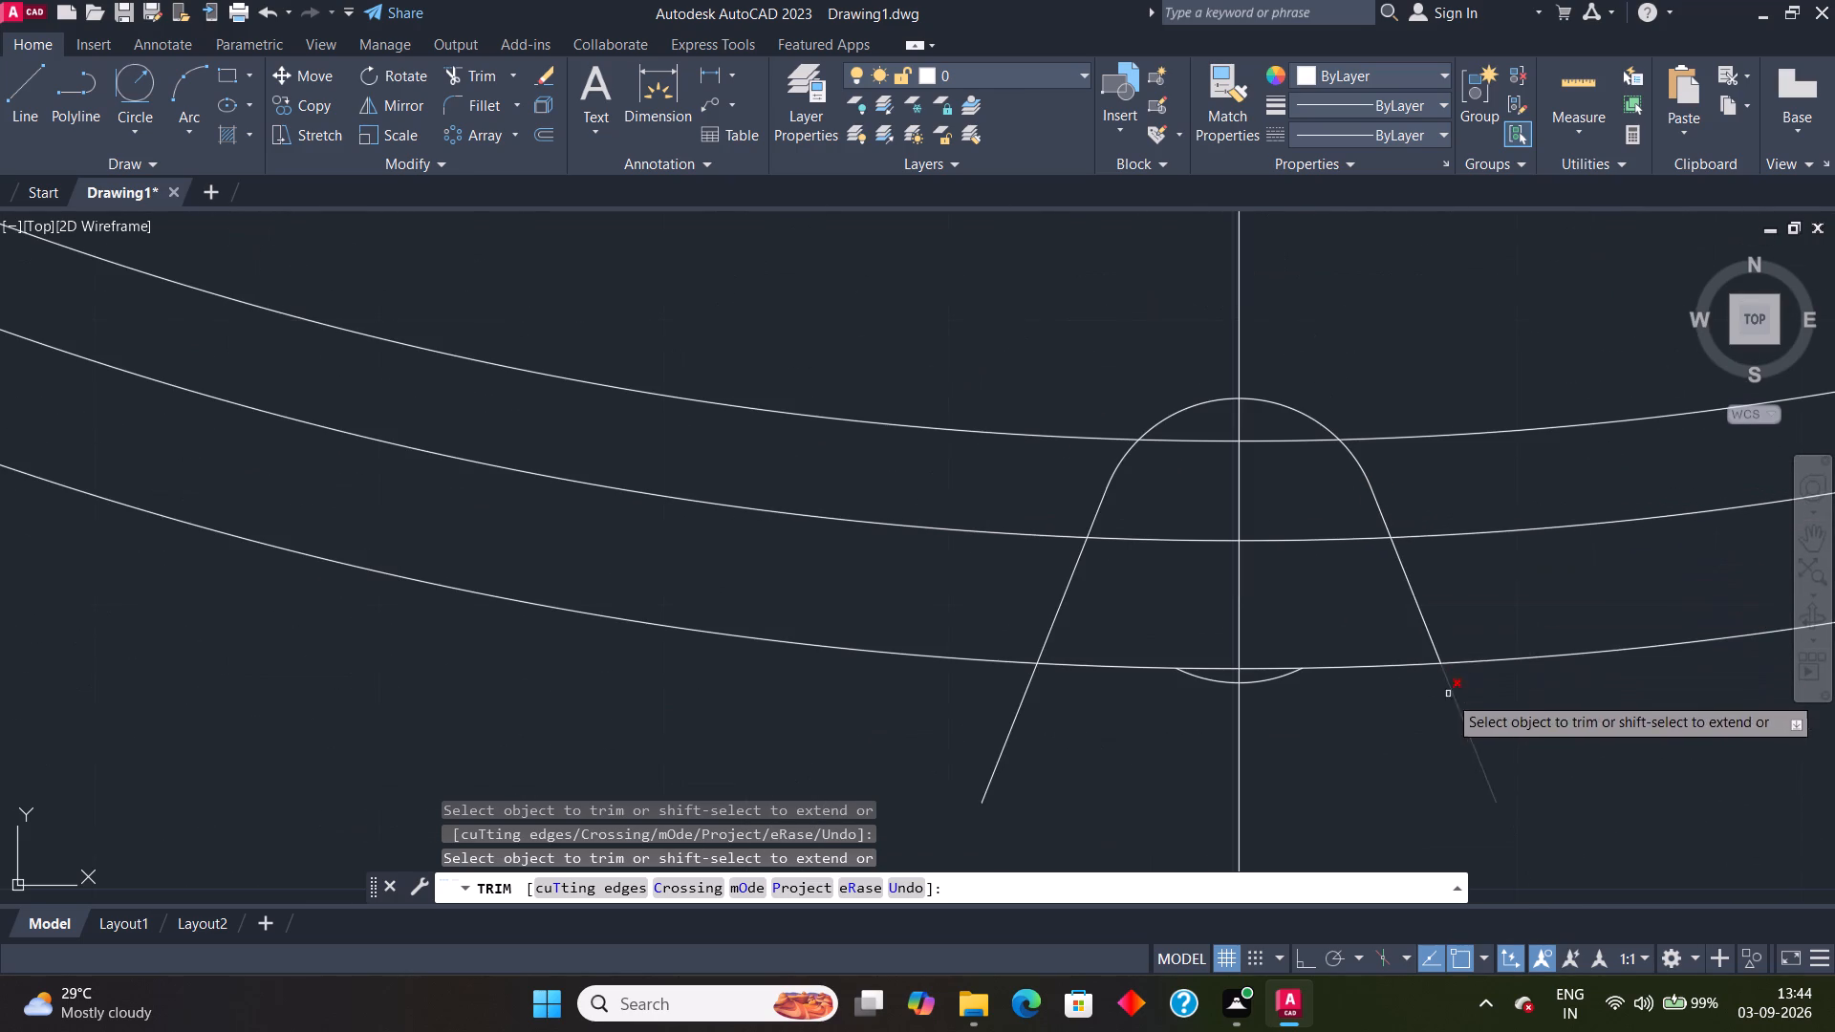
{"action": "left_click", "coordinate": [1266, 680]}
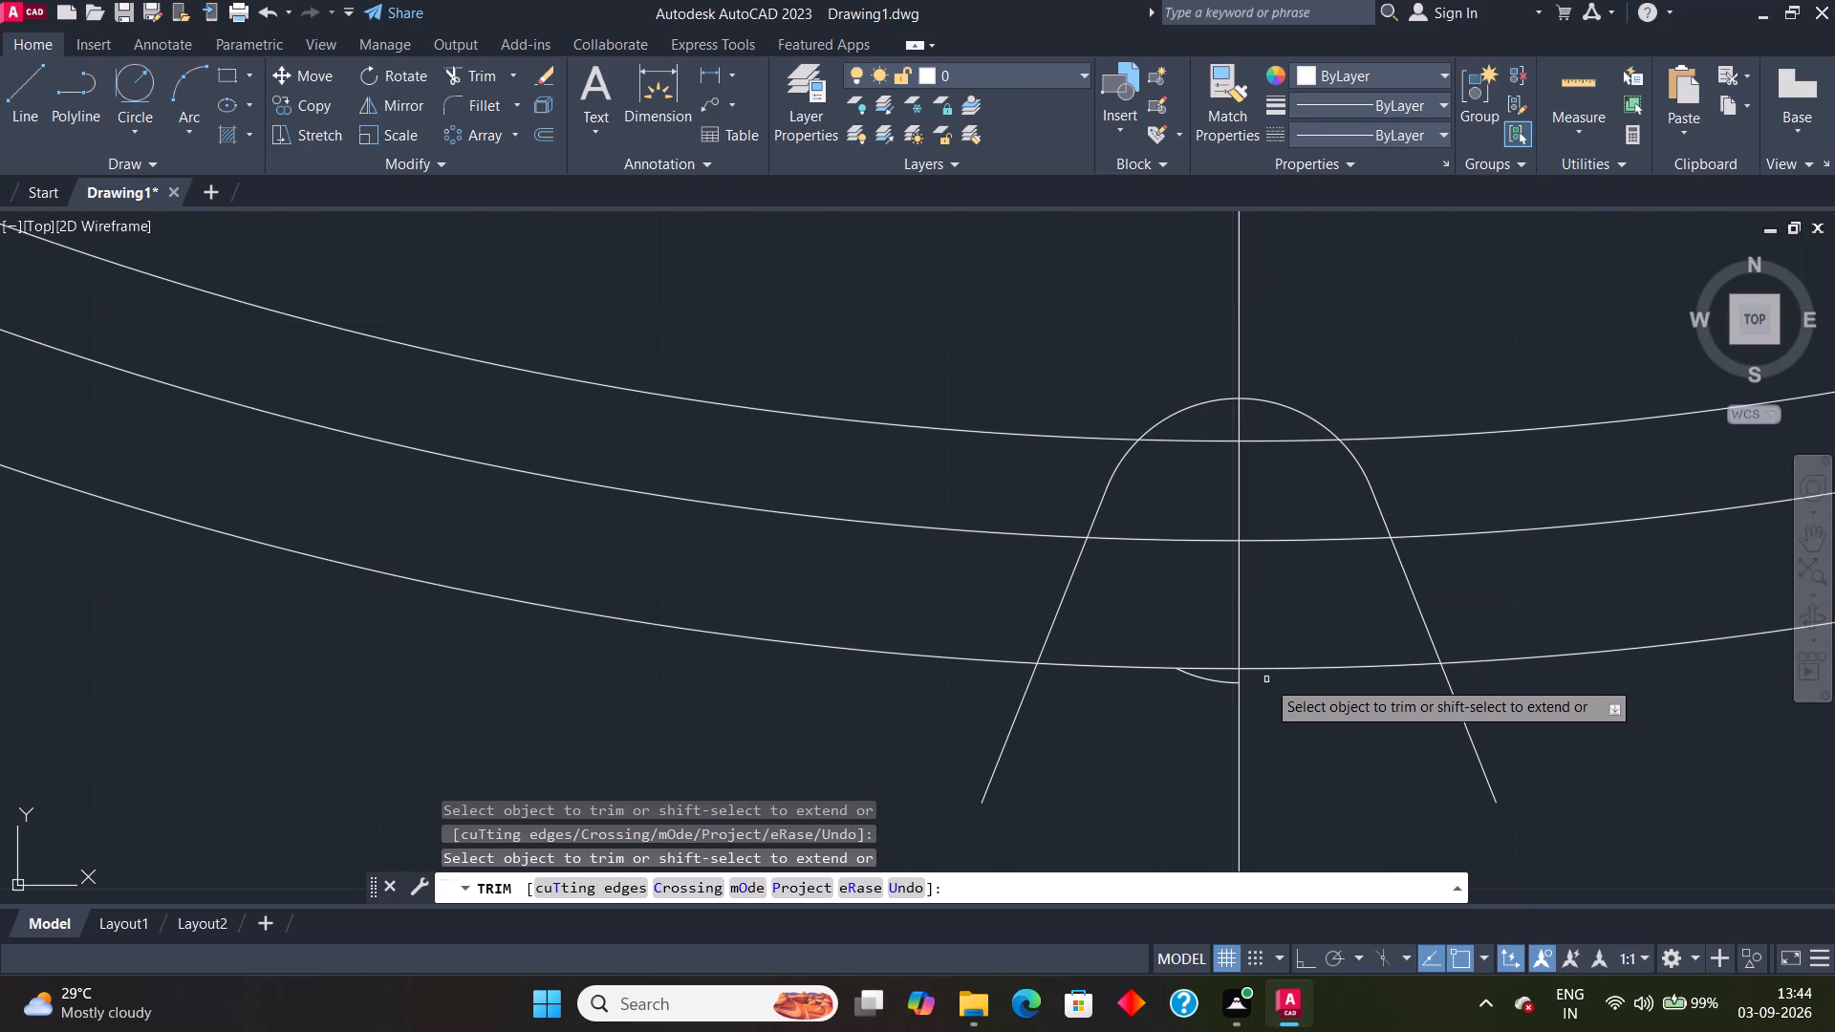
{"action": "left_click", "coordinate": [1221, 684]}
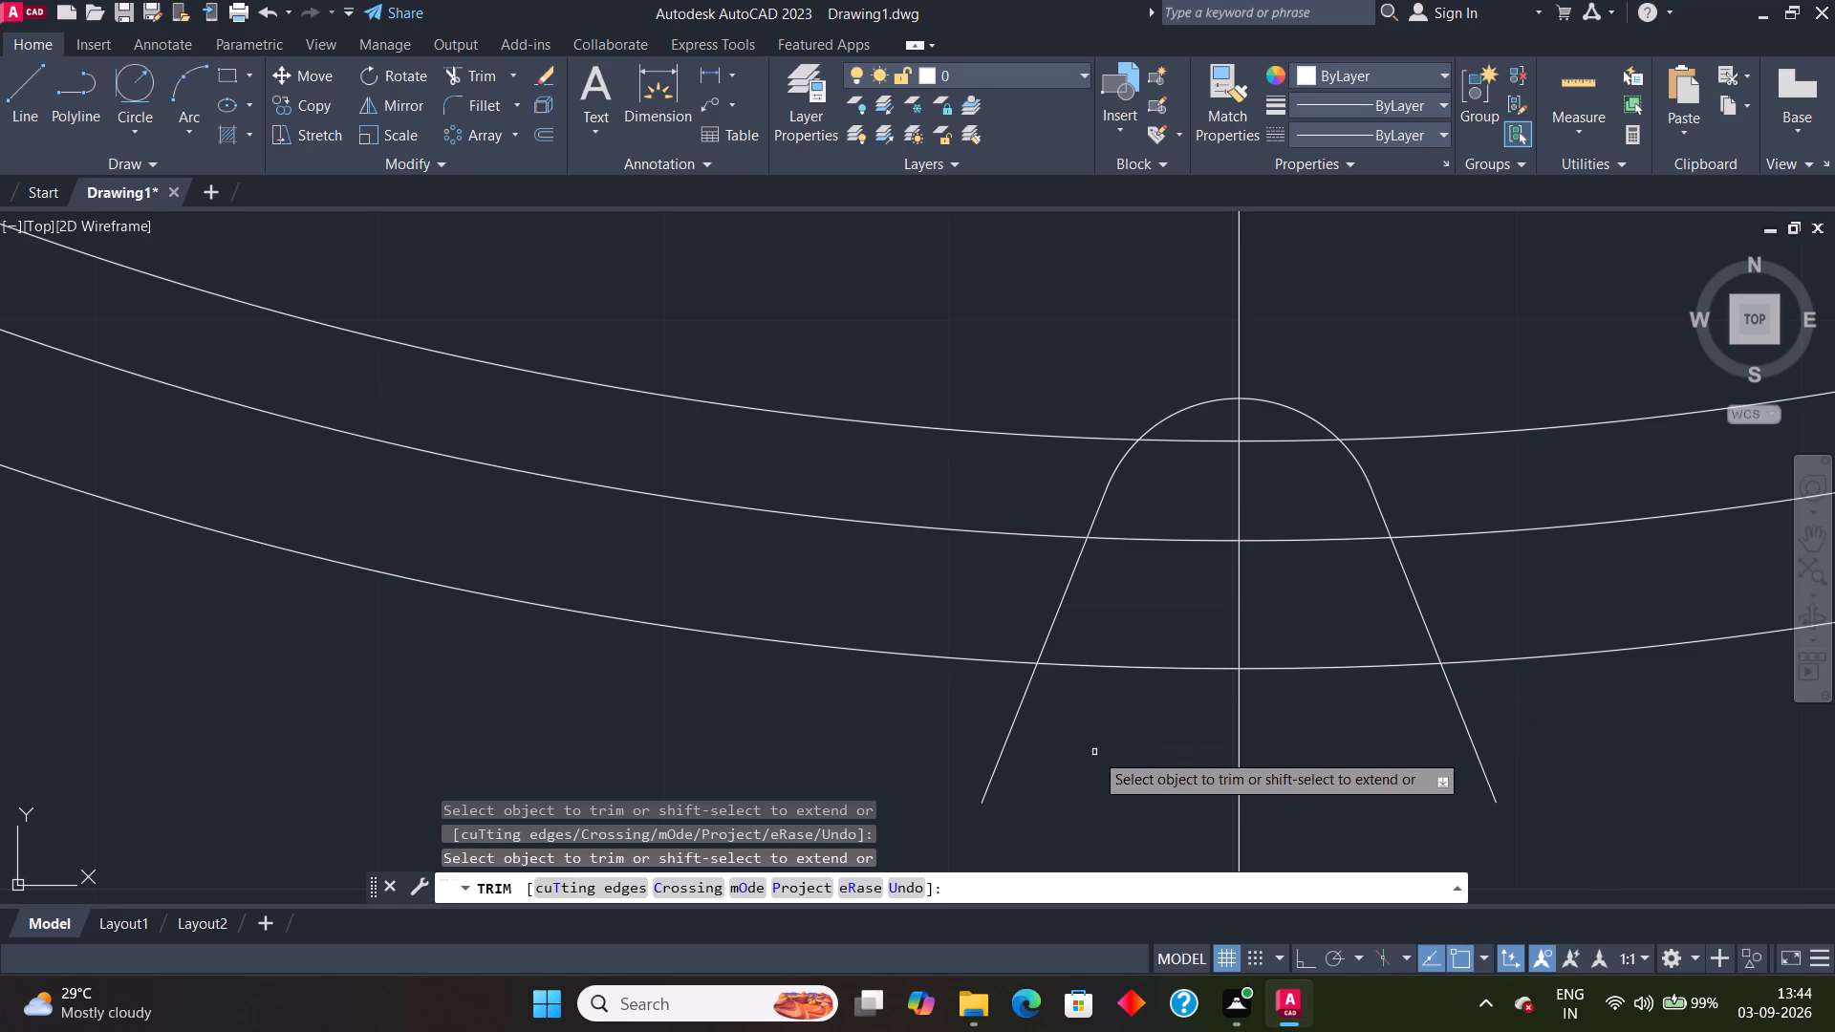
{"action": "key", "text": "Escape"}
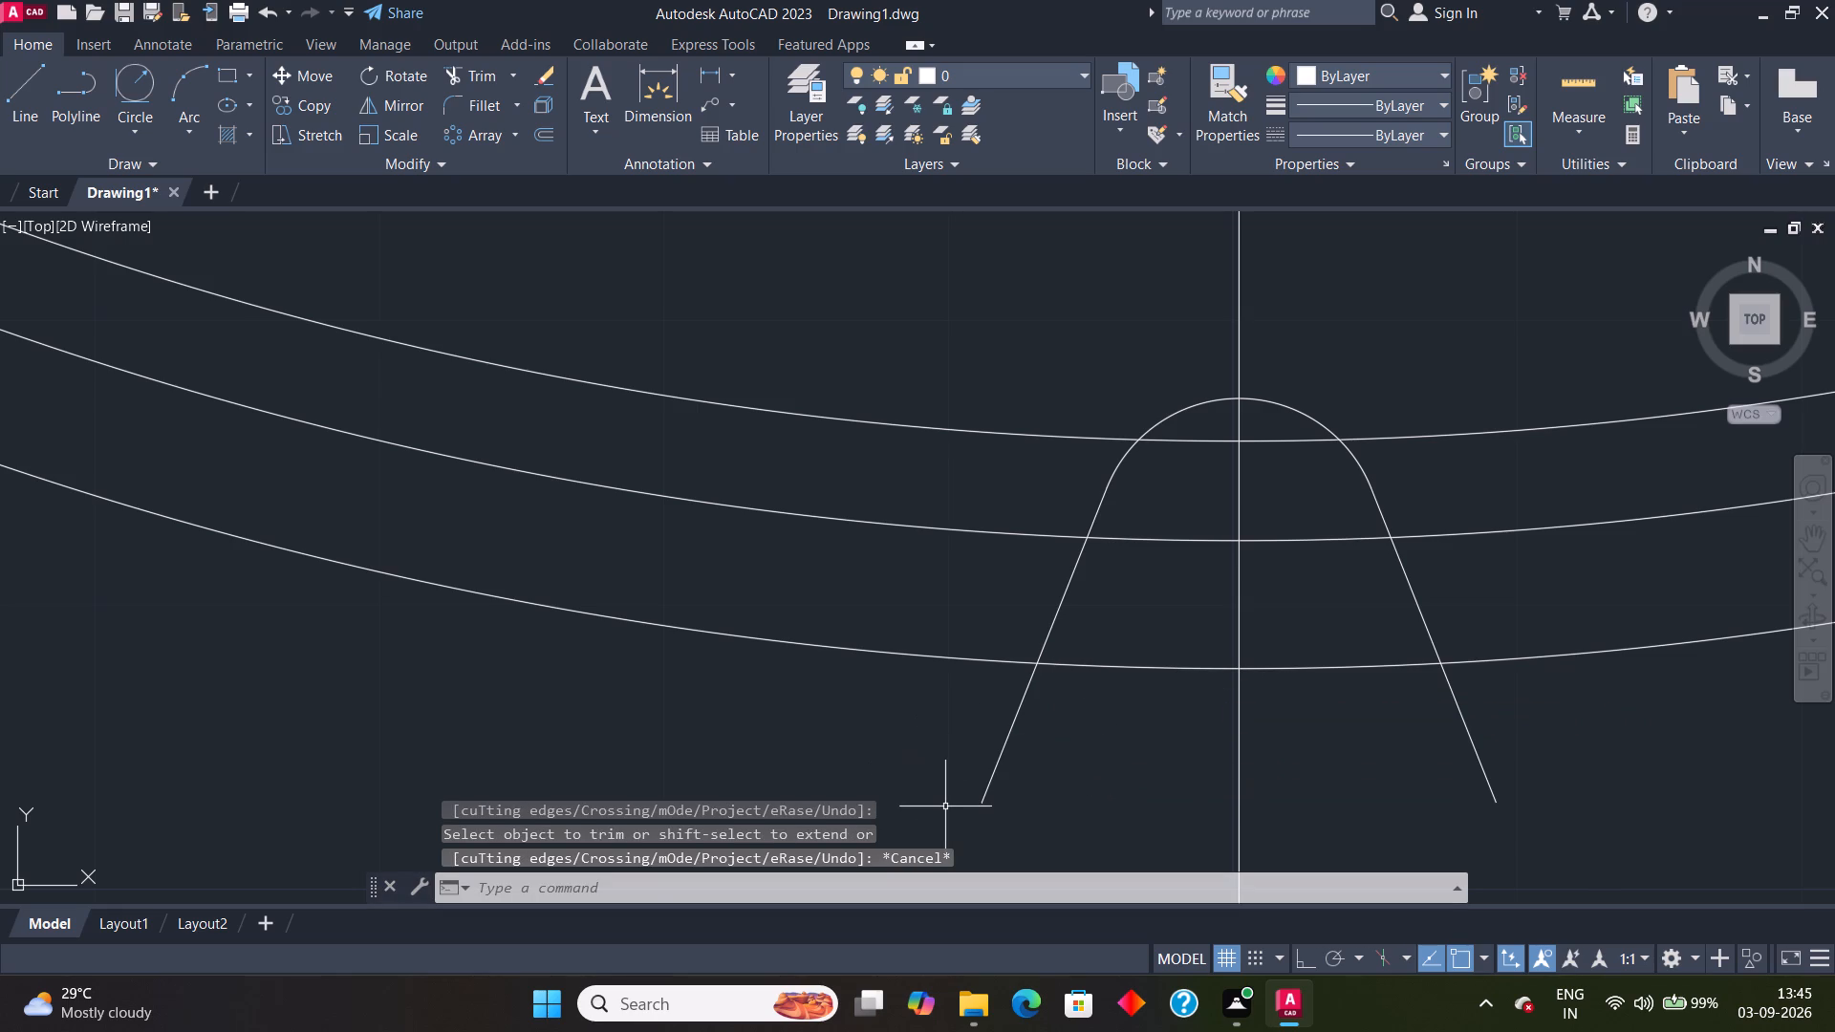
Fillet the corner between the outermost rim circle and the notch's left line with radius 4.
{"action": "key", "text": "f"}
{"action": "key", "text": "Return"}
{"action": "key", "text": "r"}
{"action": "key", "text": "Return"}
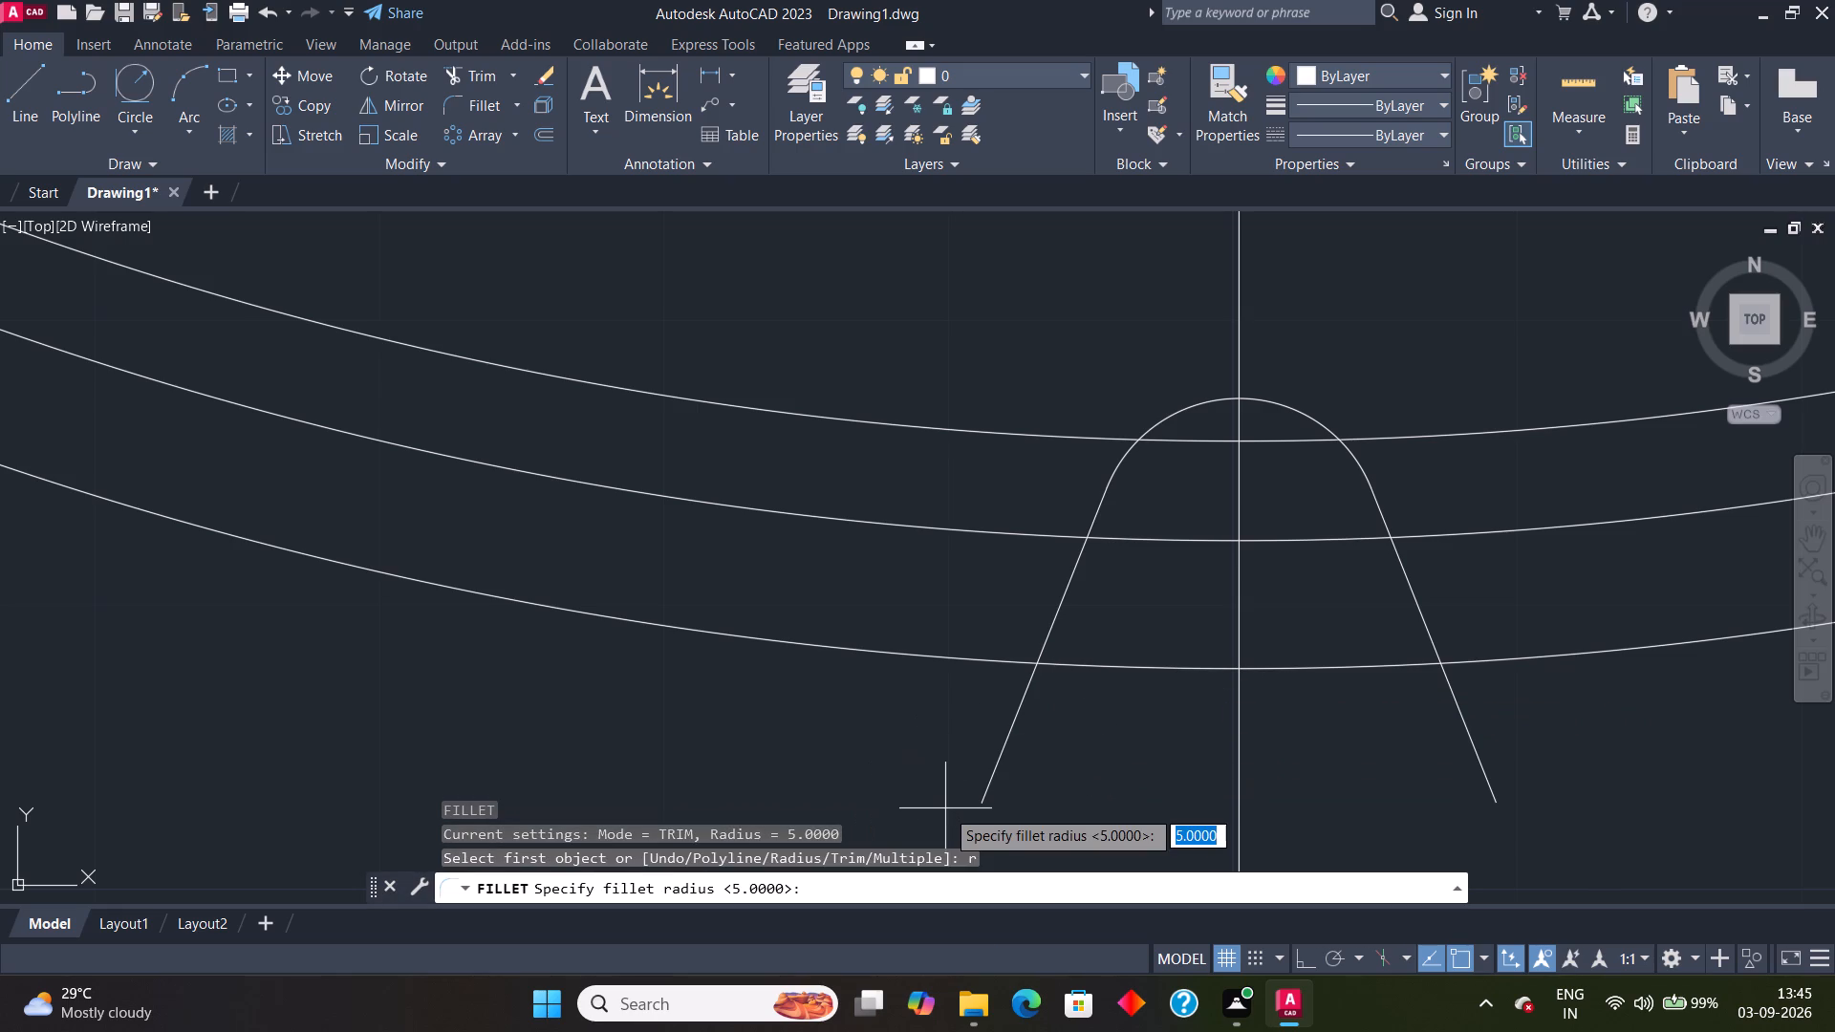
{"action": "key", "text": "4"}
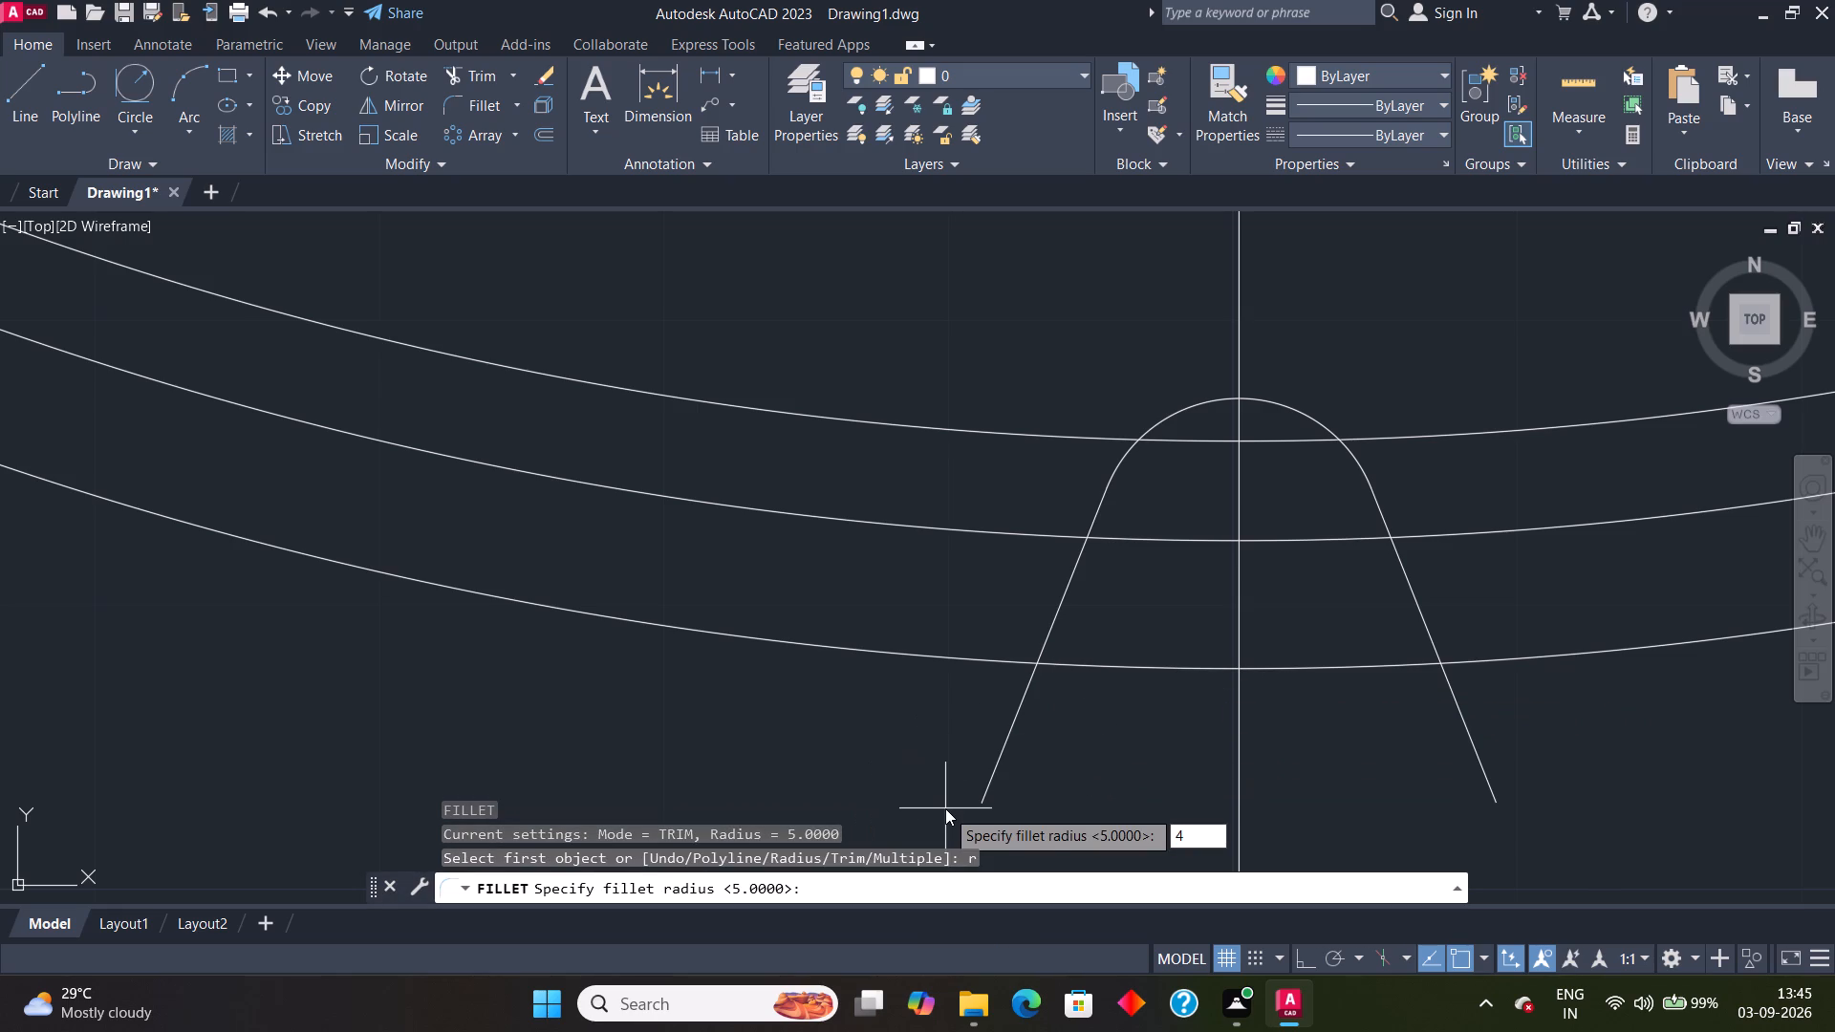
{"action": "key", "text": "Return"}
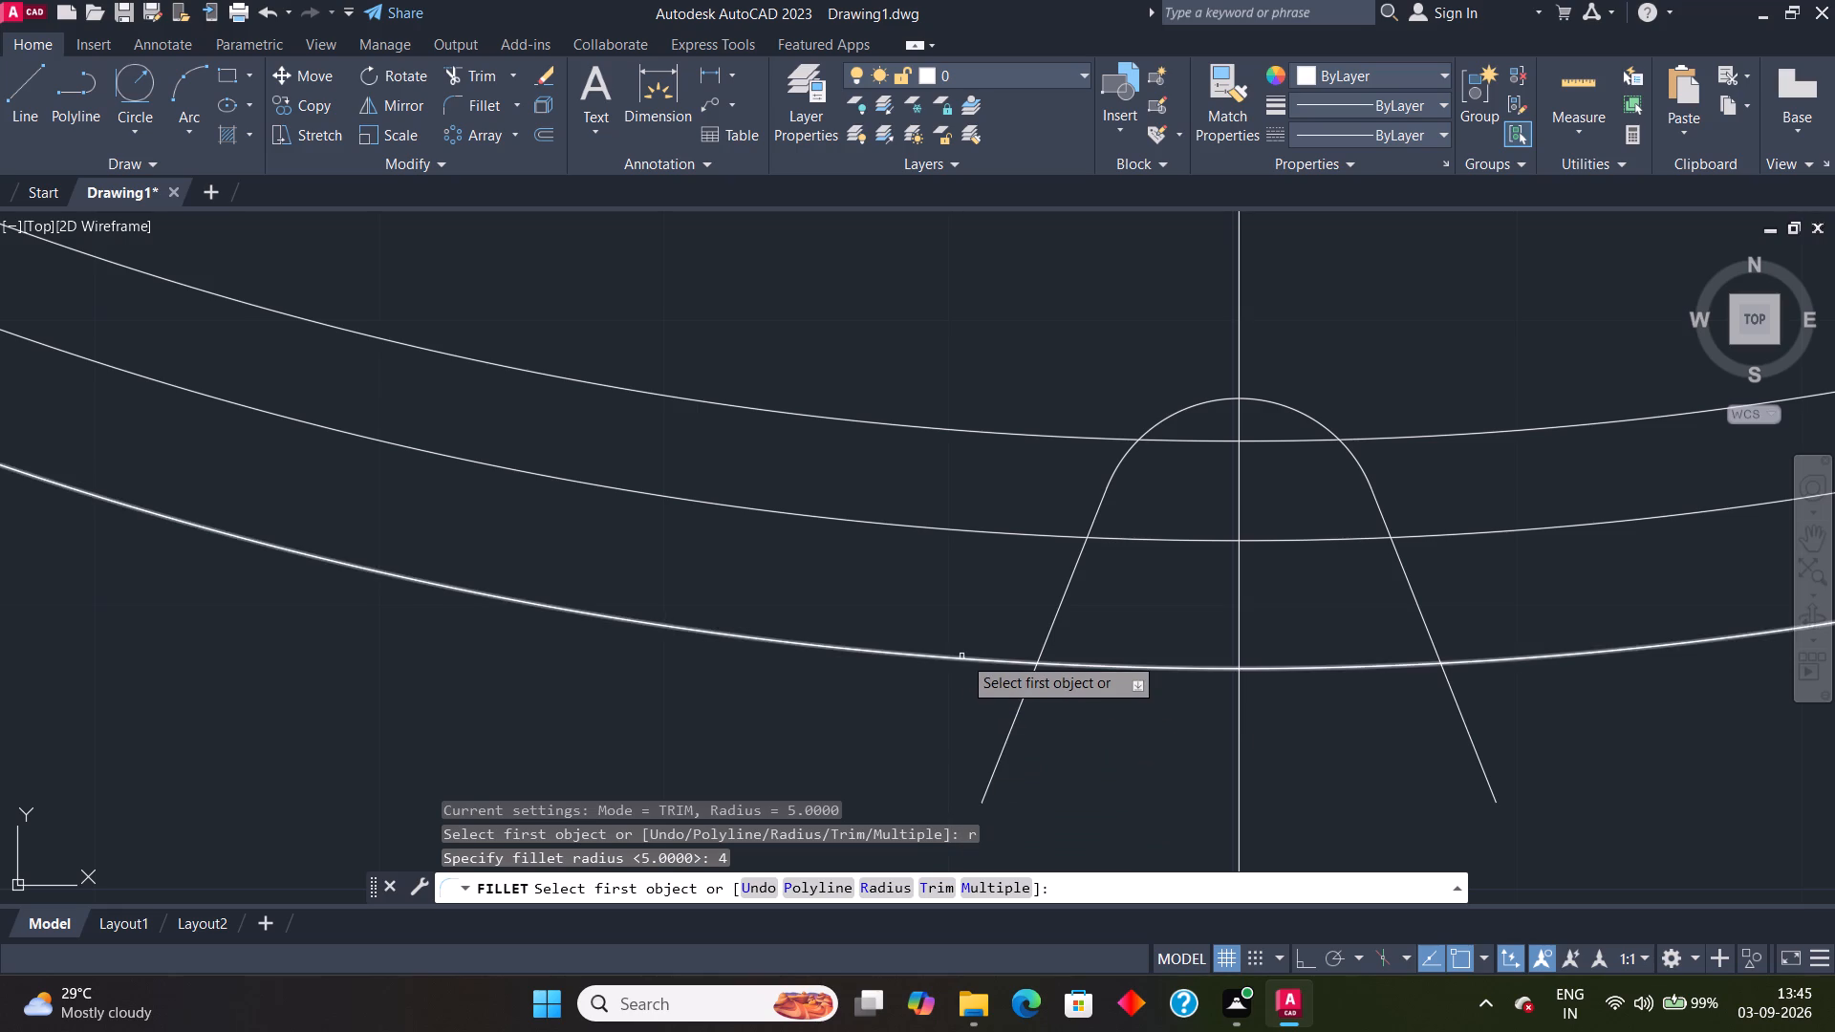
{"action": "left_click", "coordinate": [962, 659]}
{"action": "left_click", "coordinate": [1039, 651]}
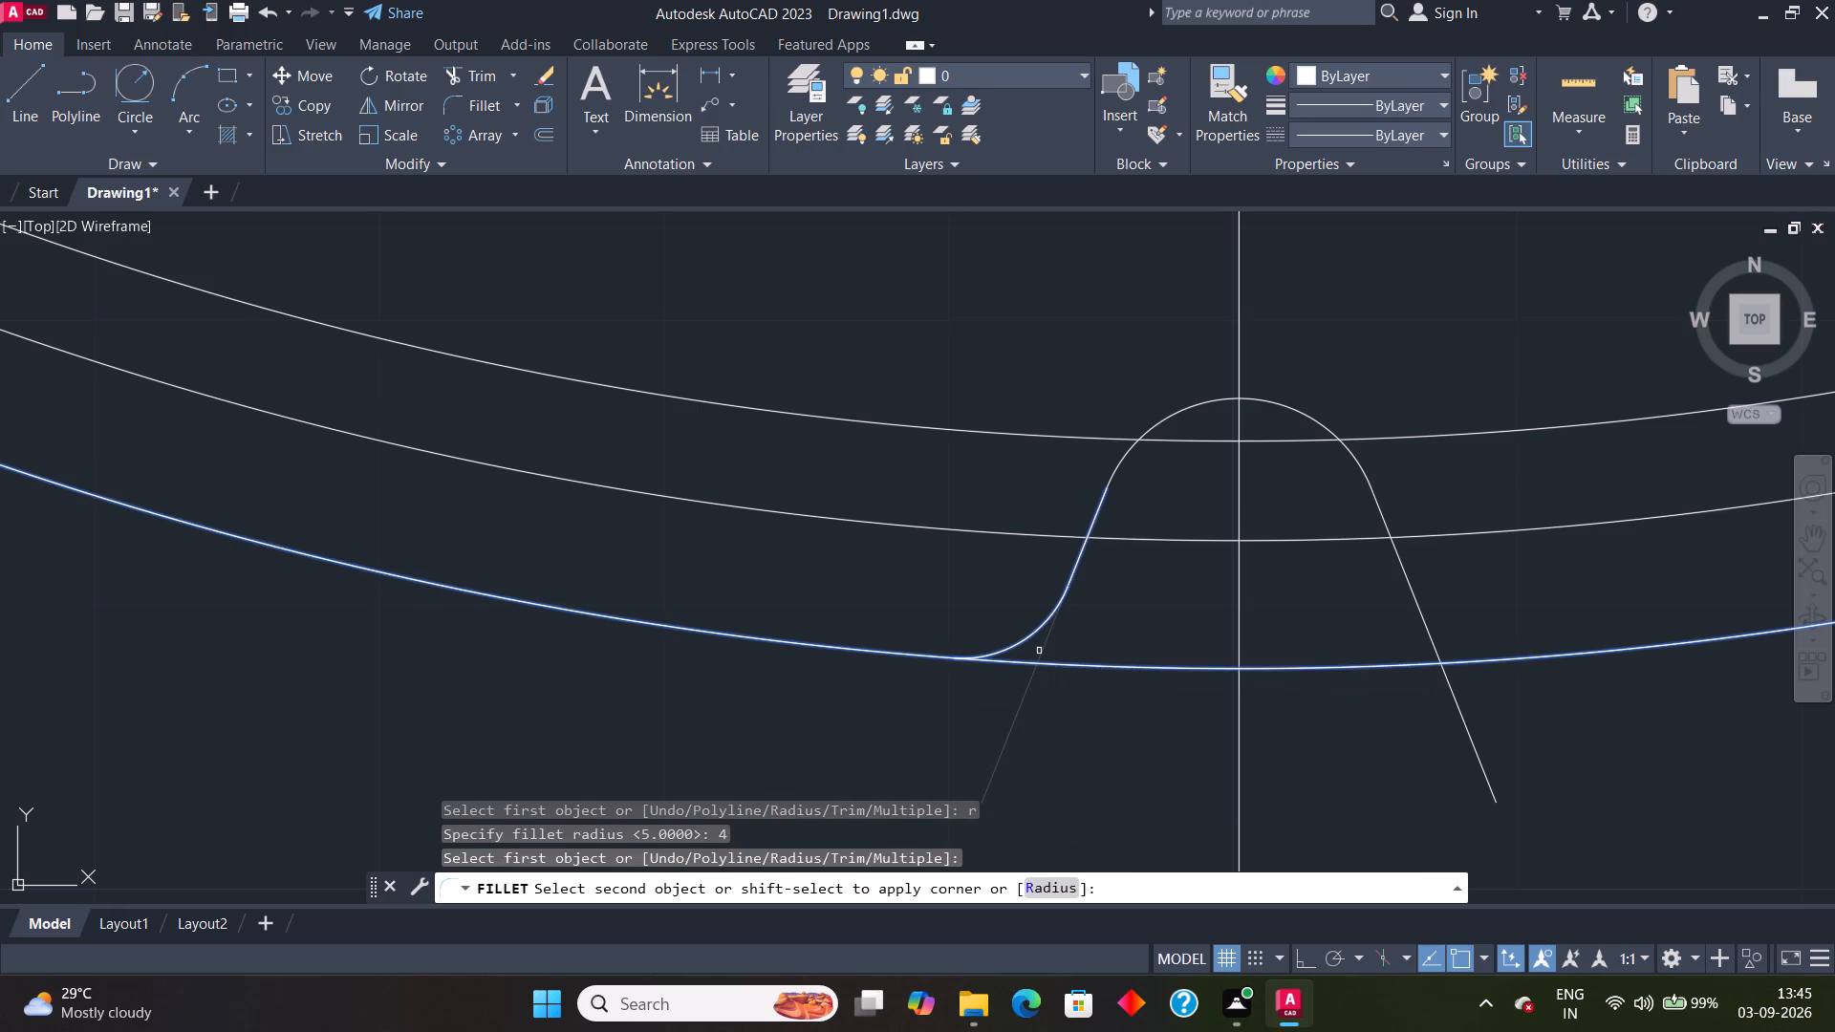
Fillet the corner between the notch's right line and the outermost rim circle with radius 4.
{"action": "key", "text": "space"}
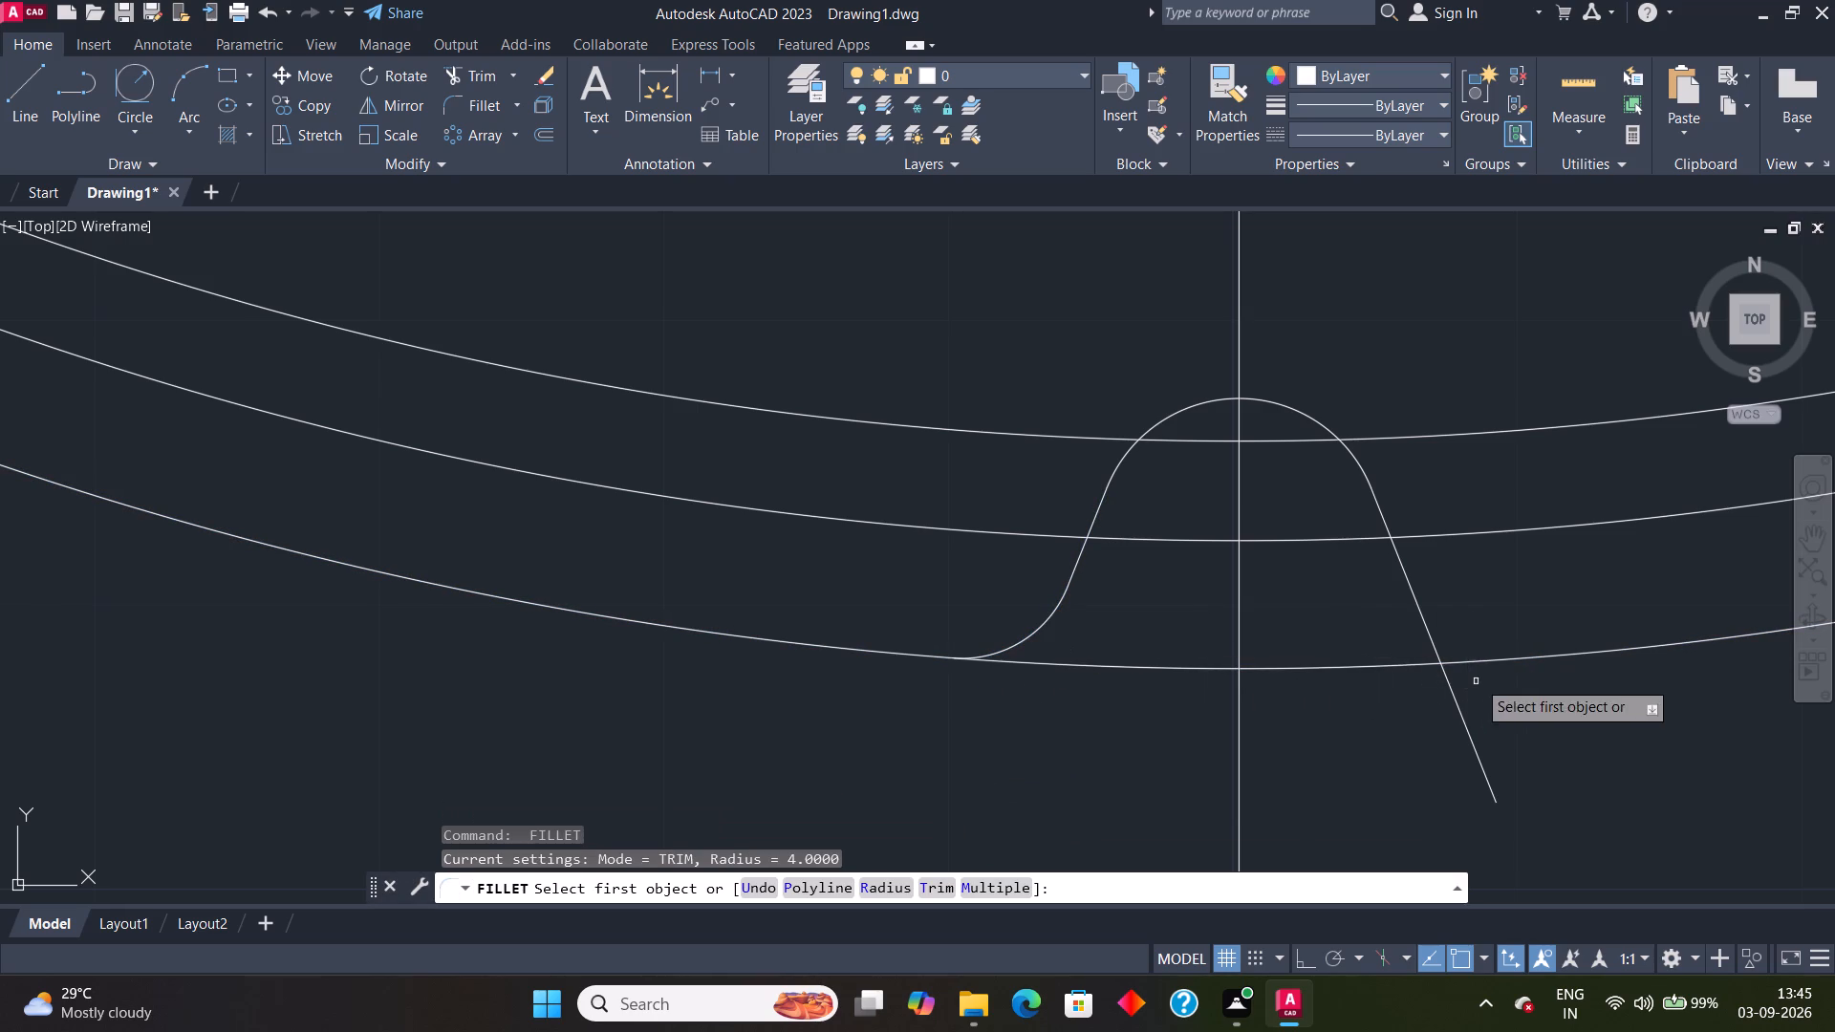
{"action": "left_click", "coordinate": [1426, 627]}
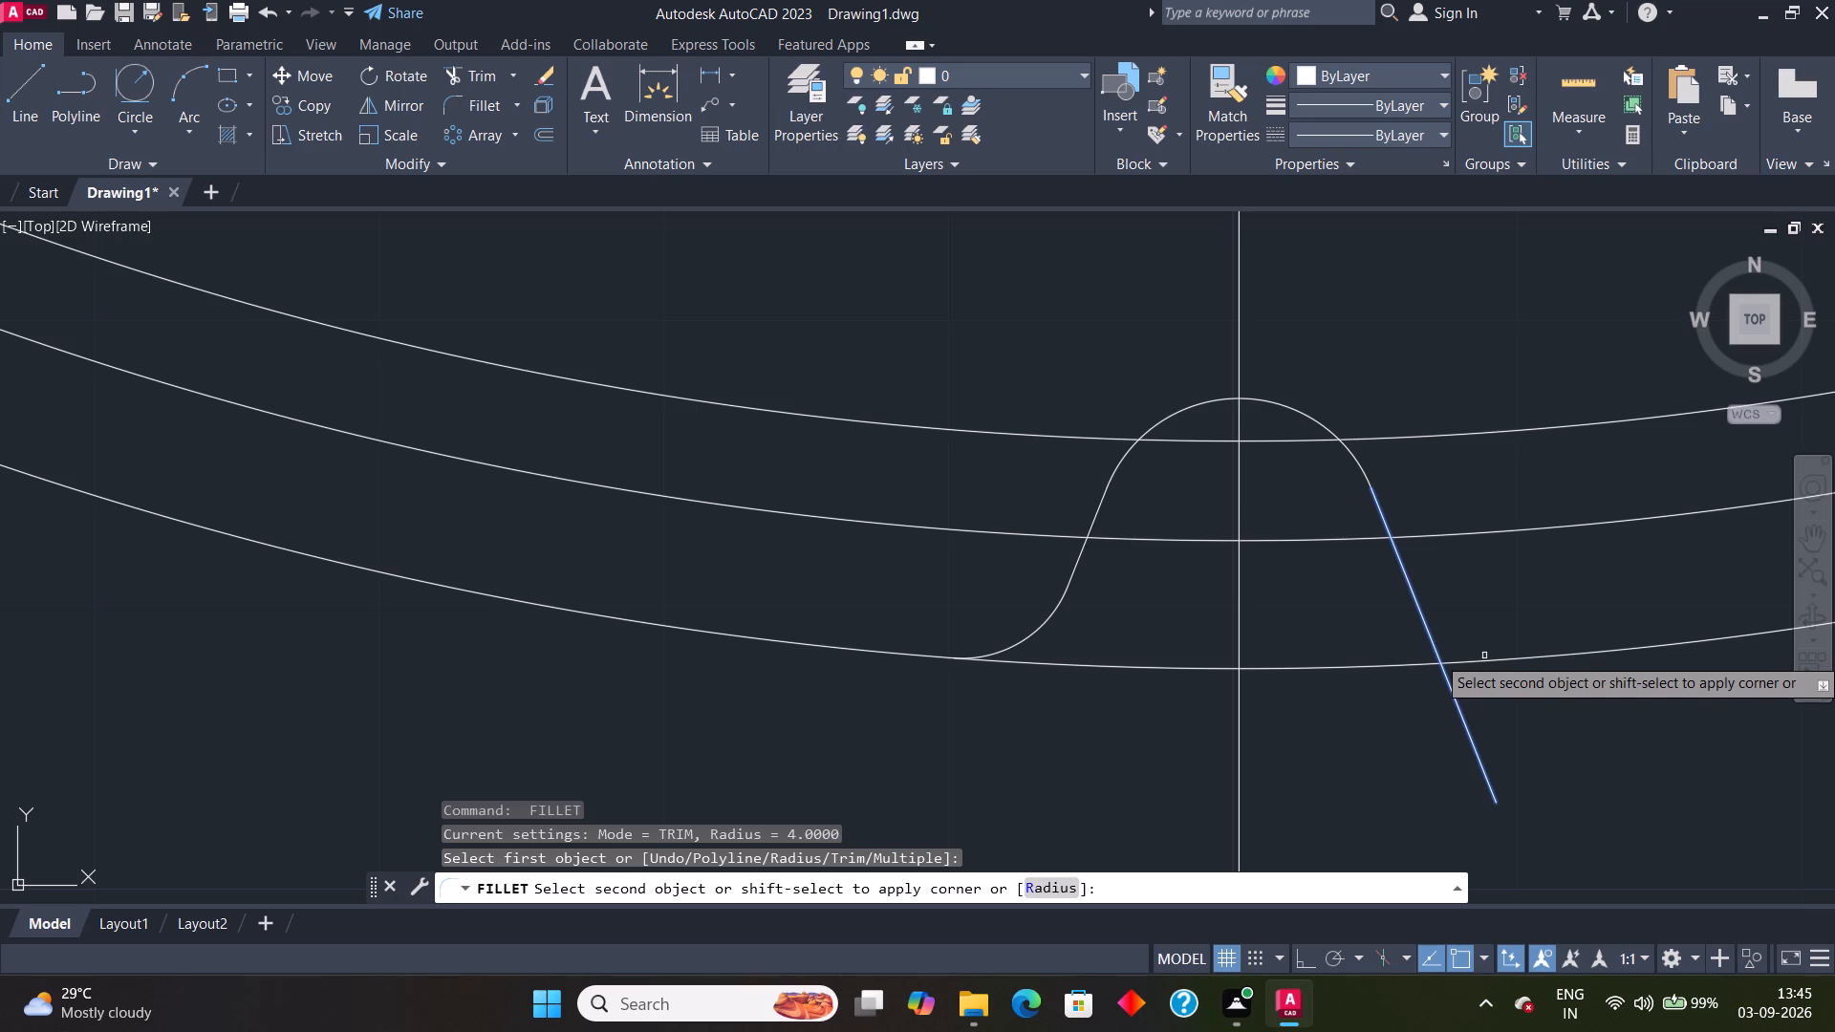
{"action": "left_click", "coordinate": [1484, 660]}
{"action": "scroll", "coordinate": [1422, 693], "scroll_direction": "down", "scroll_amount": 2}
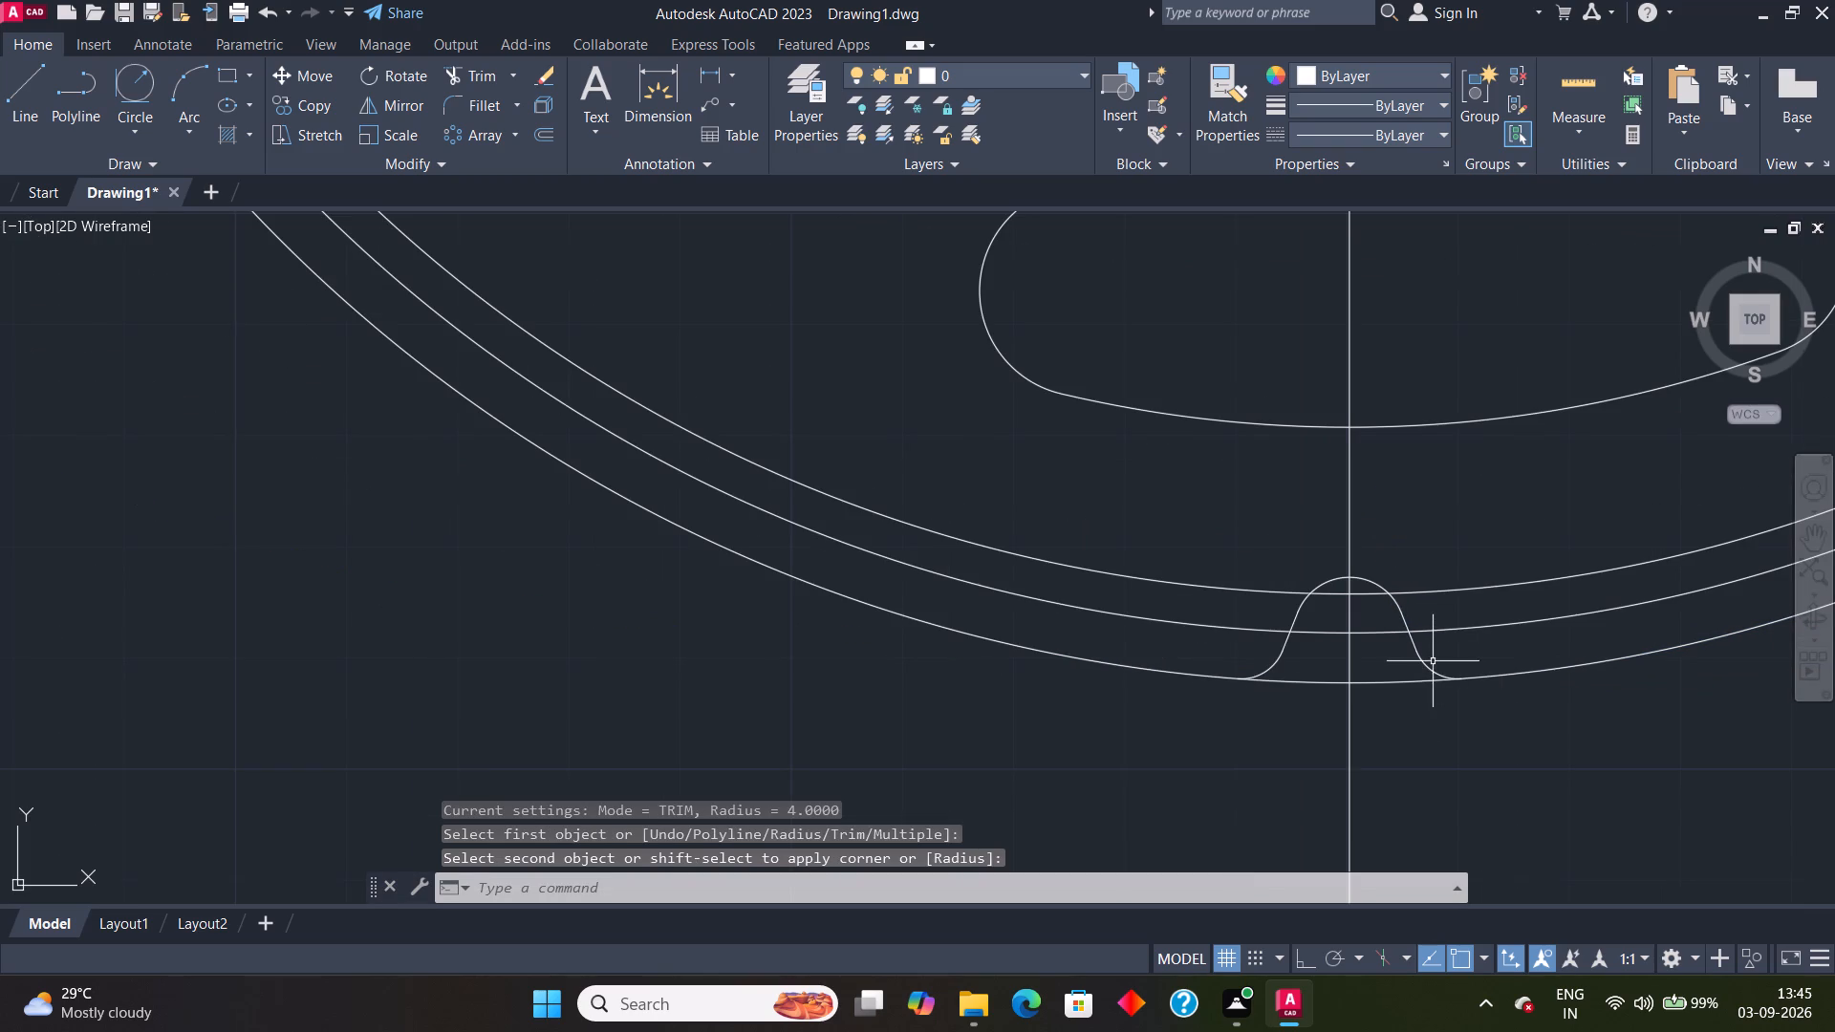
{"action": "scroll", "coordinate": [1410, 662], "scroll_direction": "up", "scroll_amount": 2}
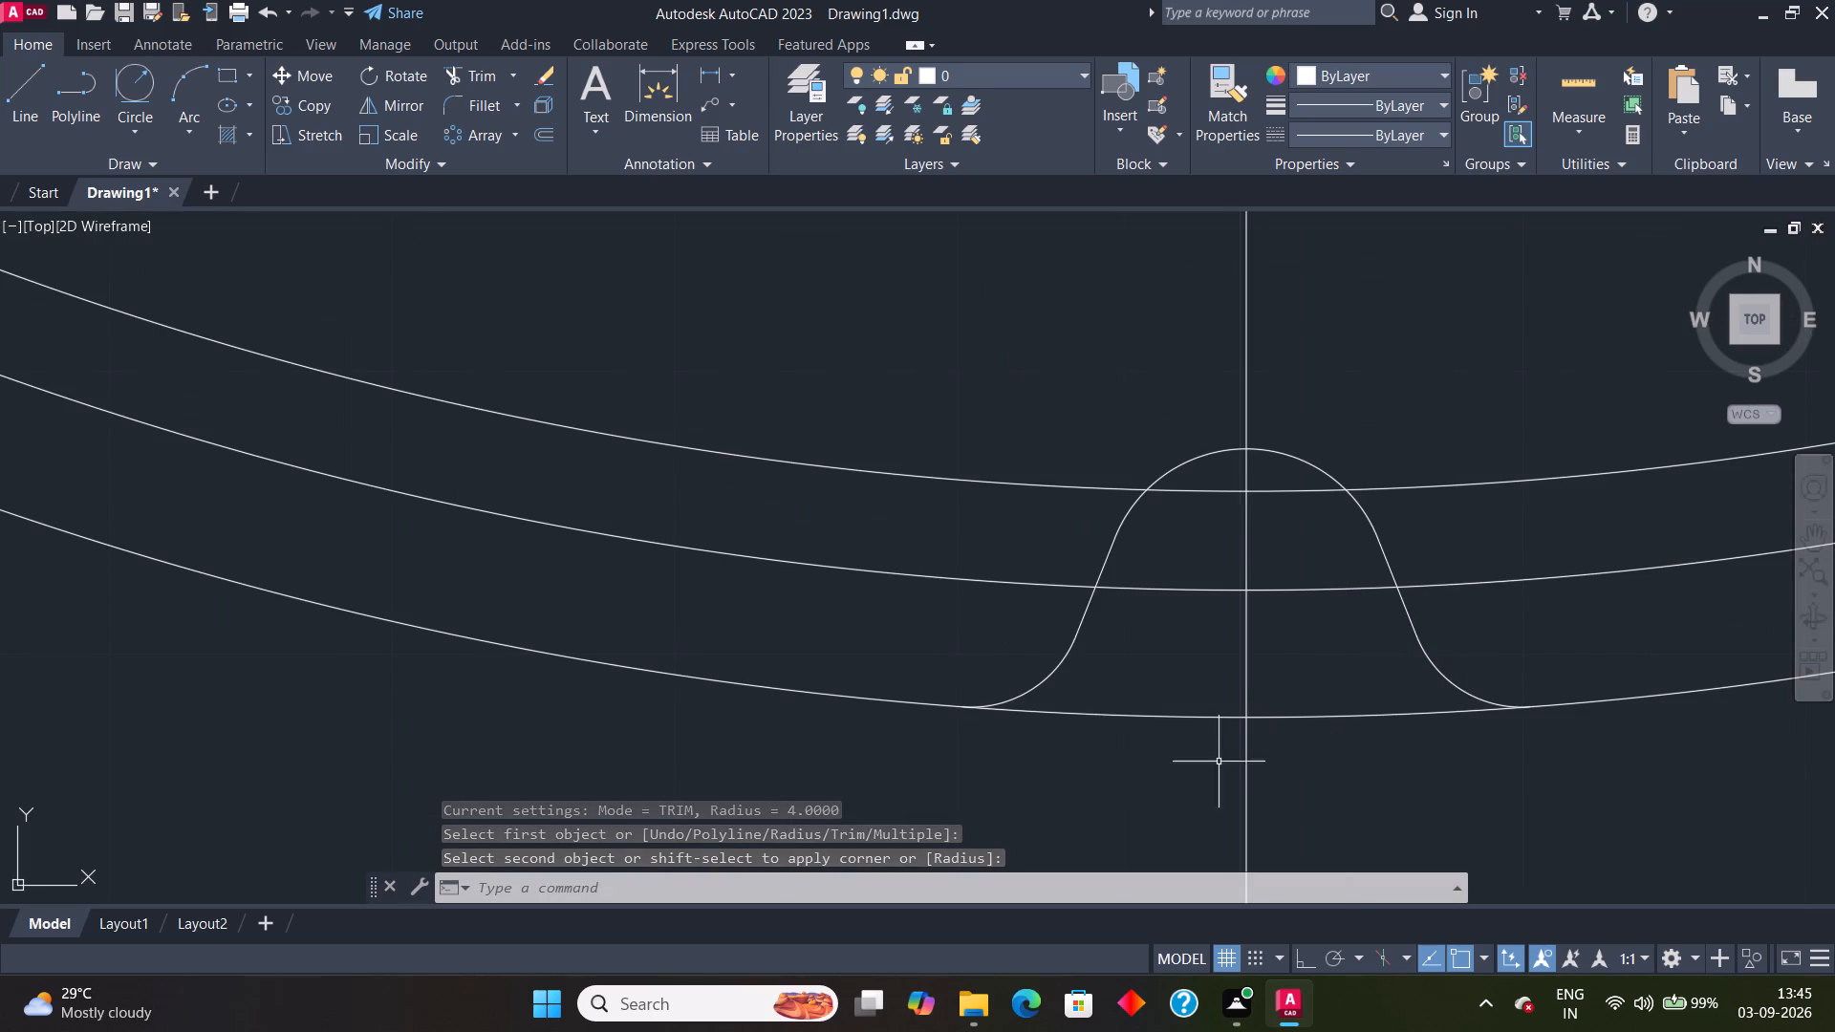
{"action": "key", "text": "Escape"}
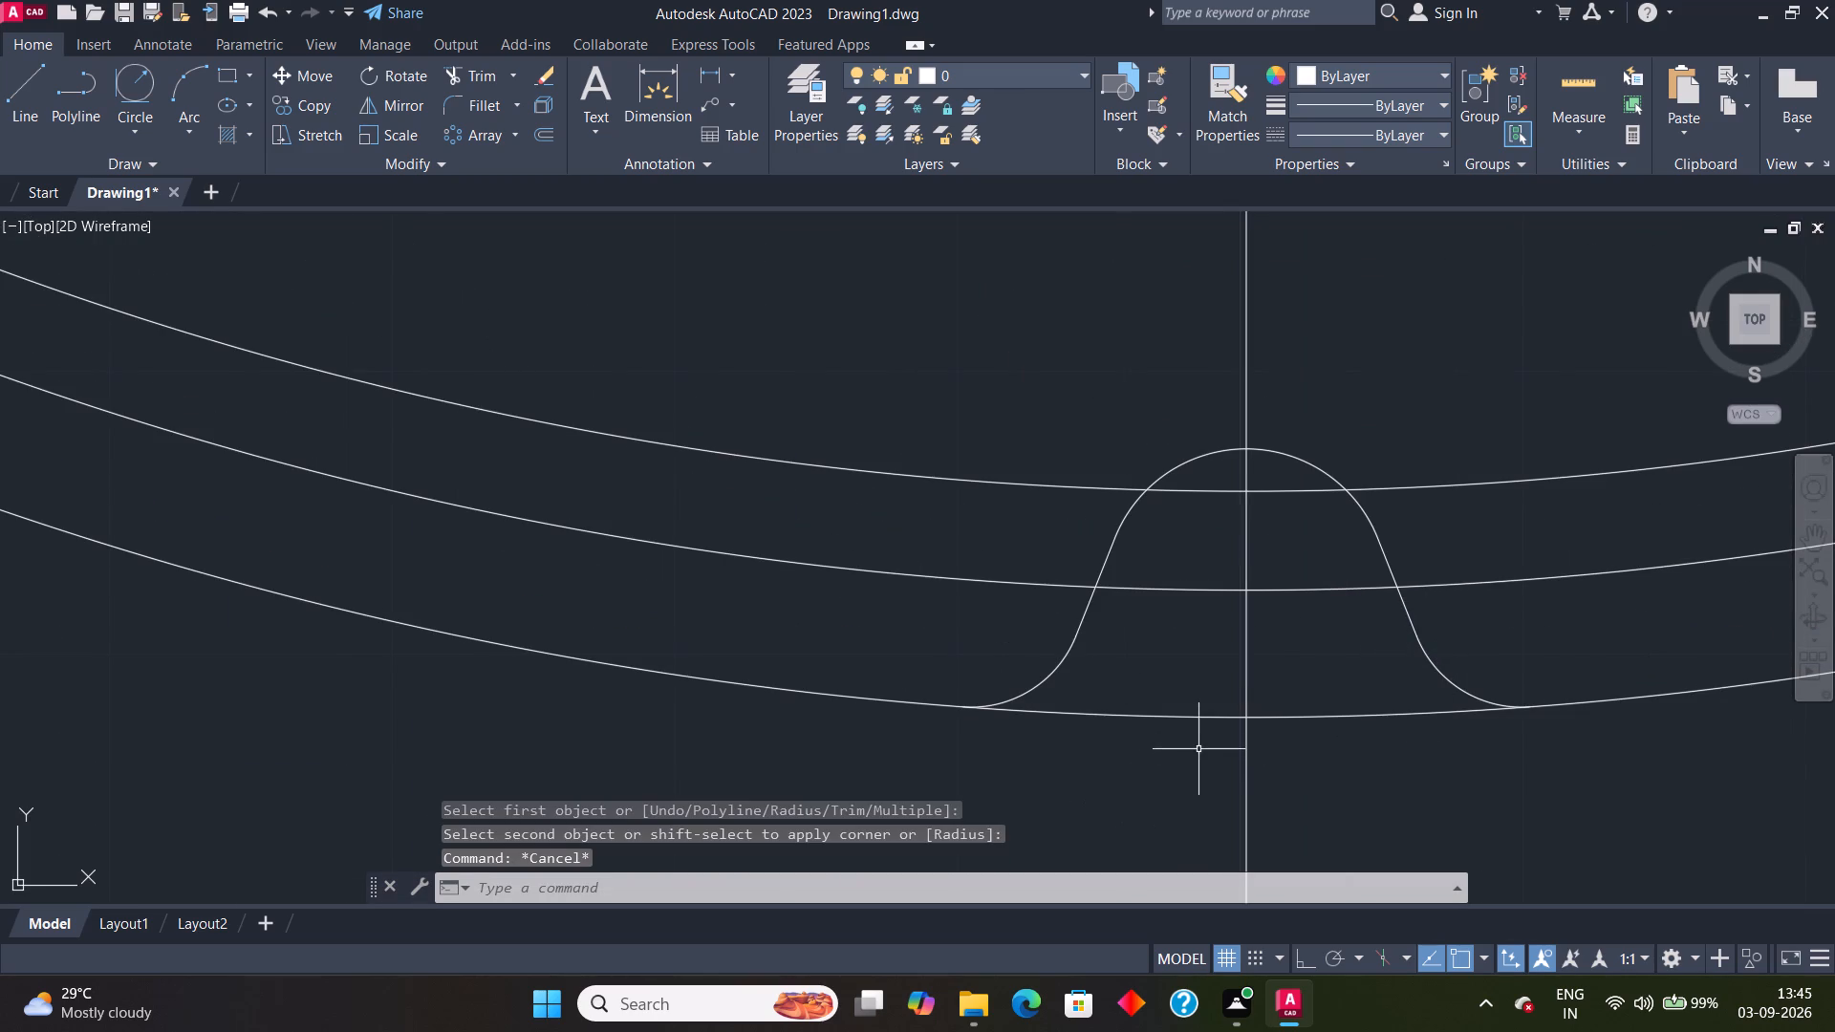
Join the notch's top arc, both side lines and both fillet arcs into a single polyline.
{"action": "left_click", "coordinate": [1278, 454]}
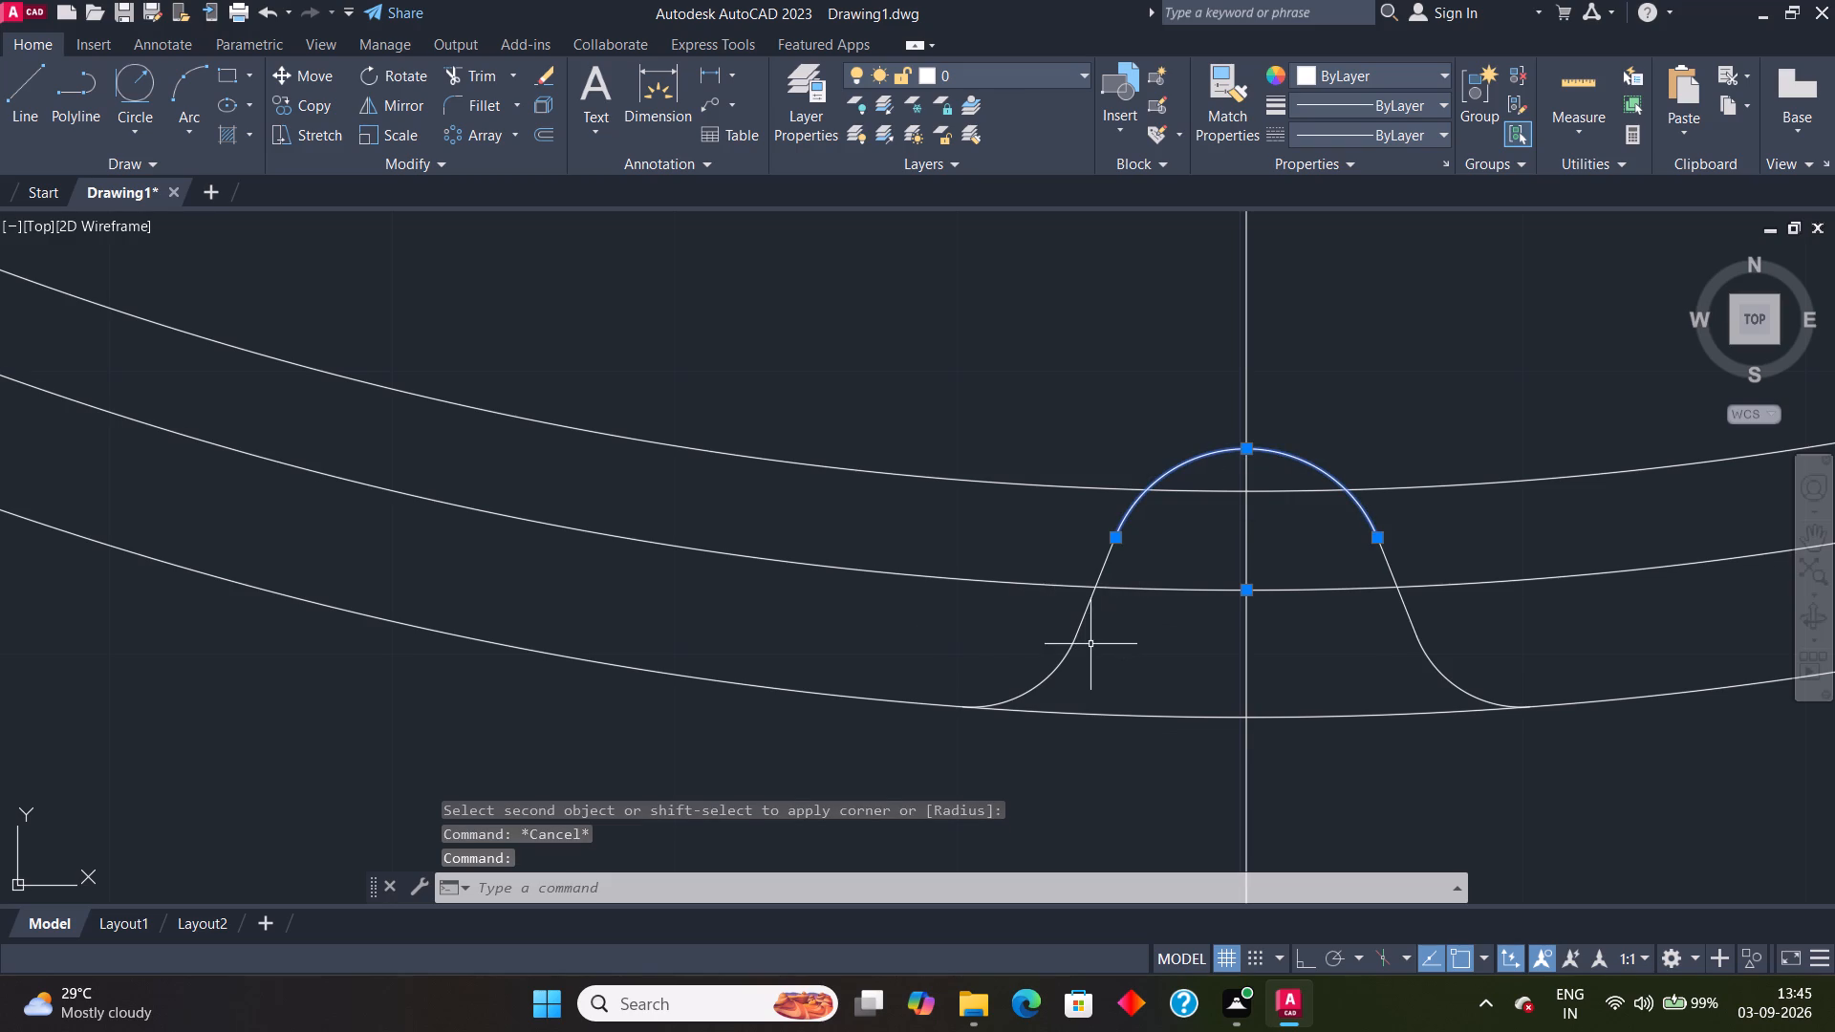
{"action": "left_click", "coordinate": [1062, 667]}
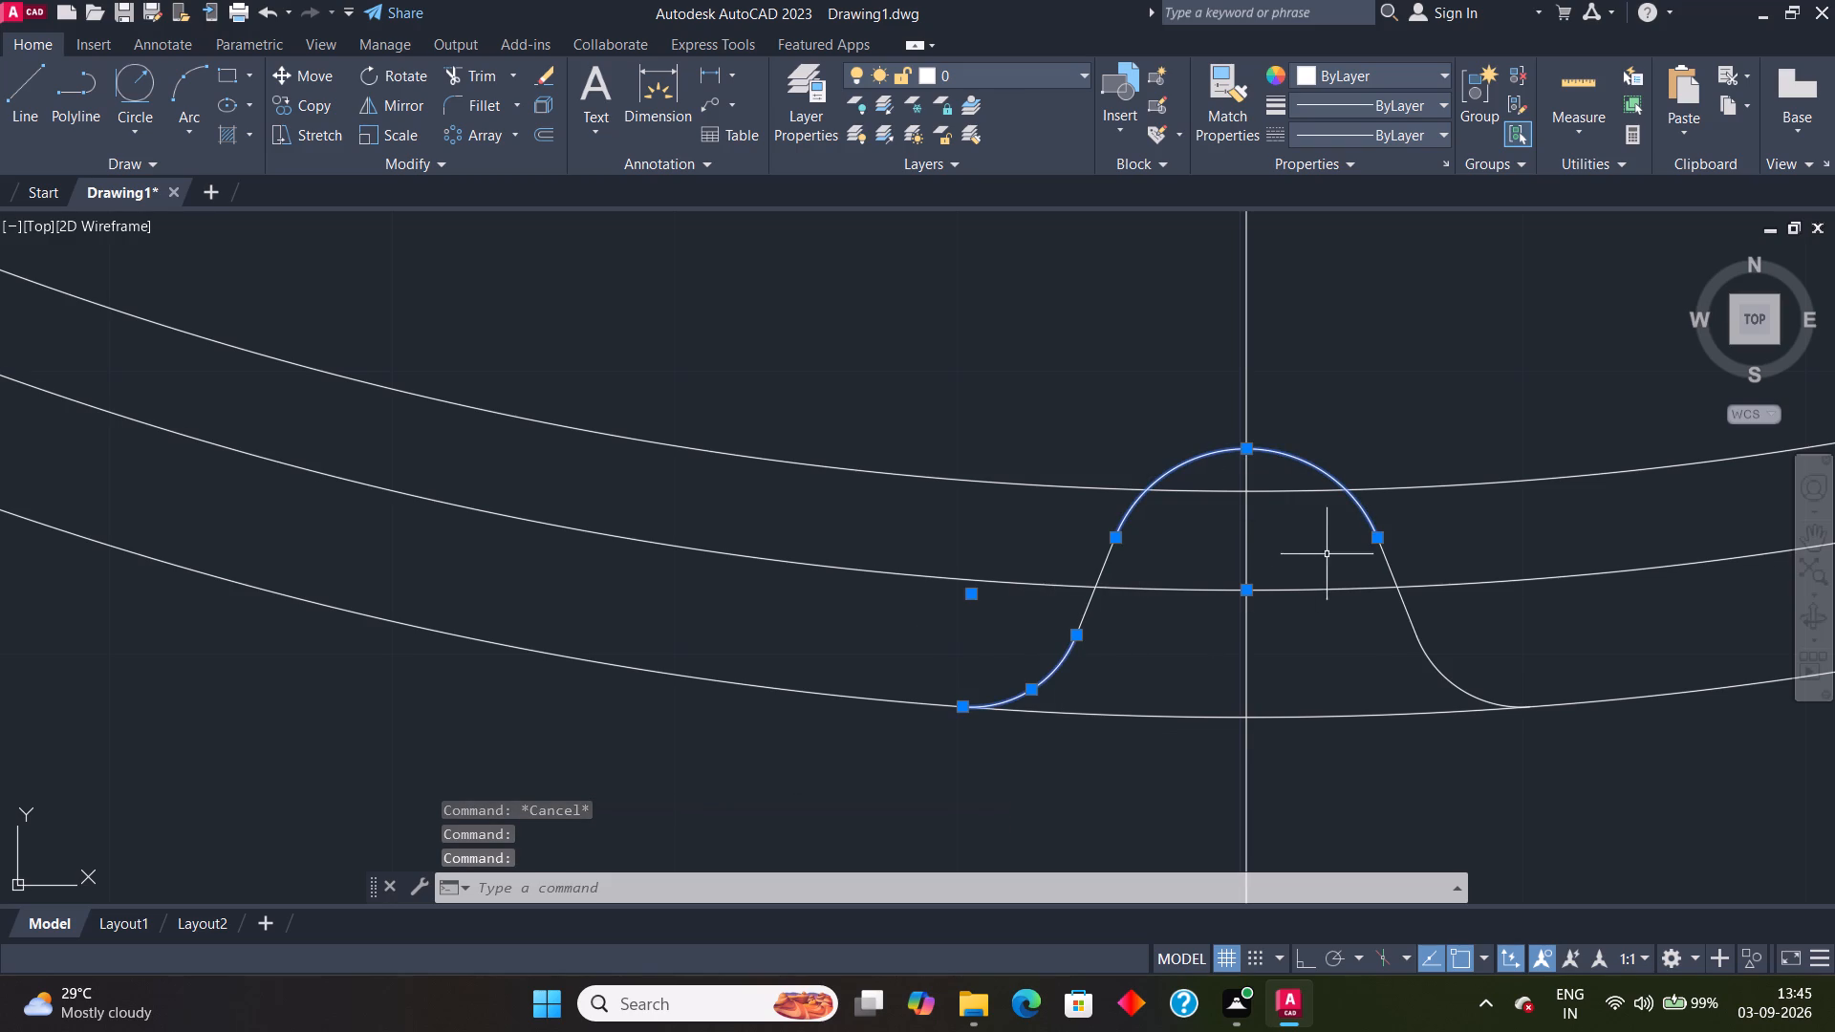
{"action": "left_click", "coordinate": [1407, 614]}
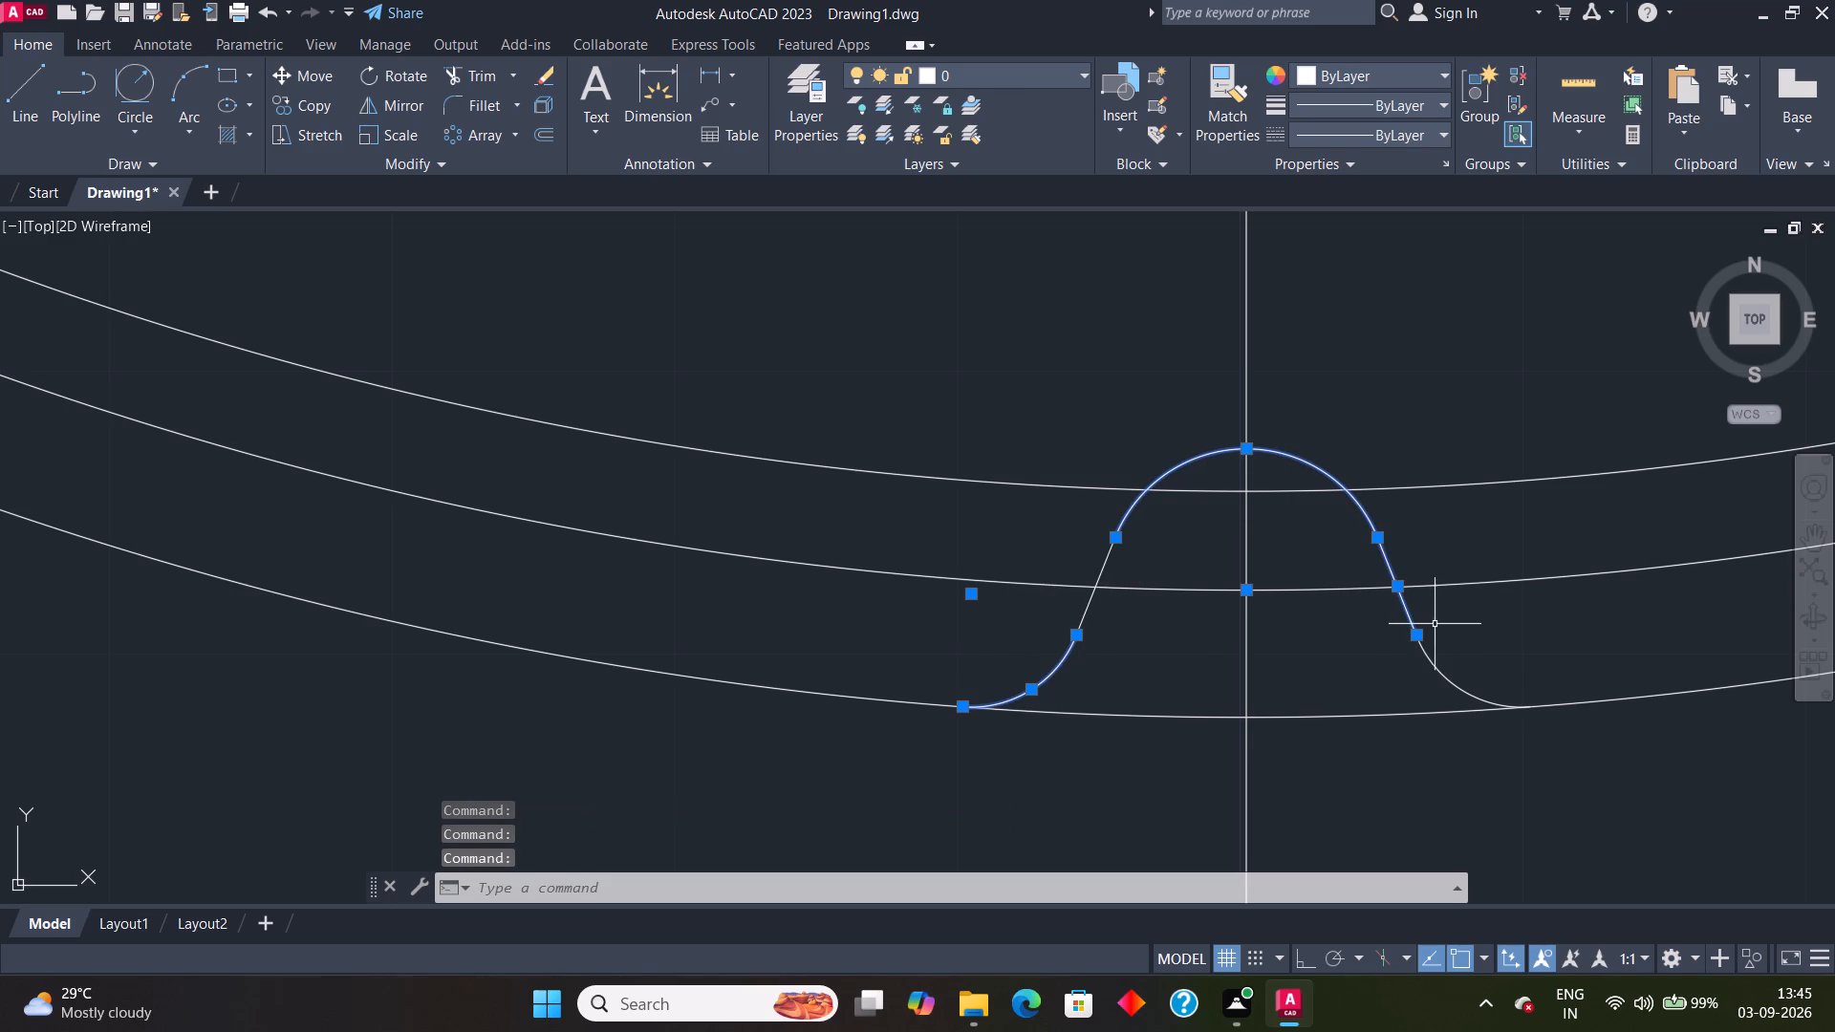
{"action": "left_click", "coordinate": [1436, 666]}
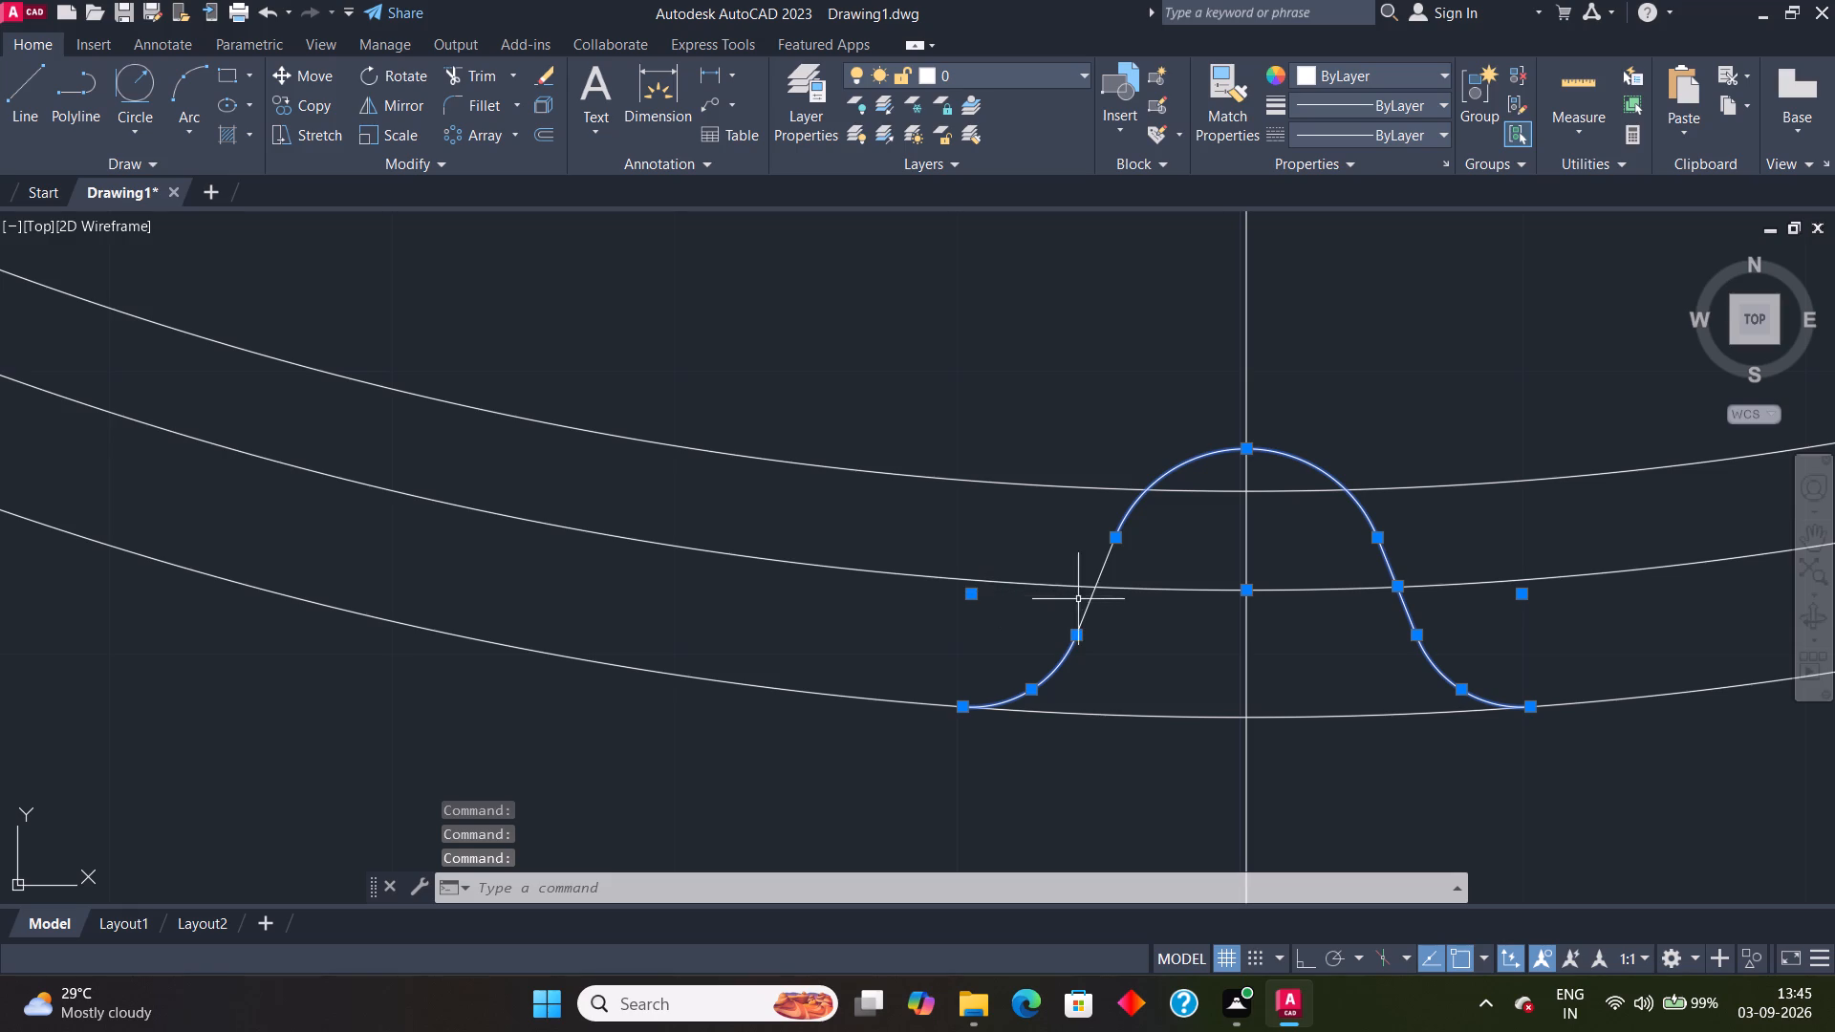
{"action": "left_click", "coordinate": [1099, 570]}
{"action": "key", "text": "j"}
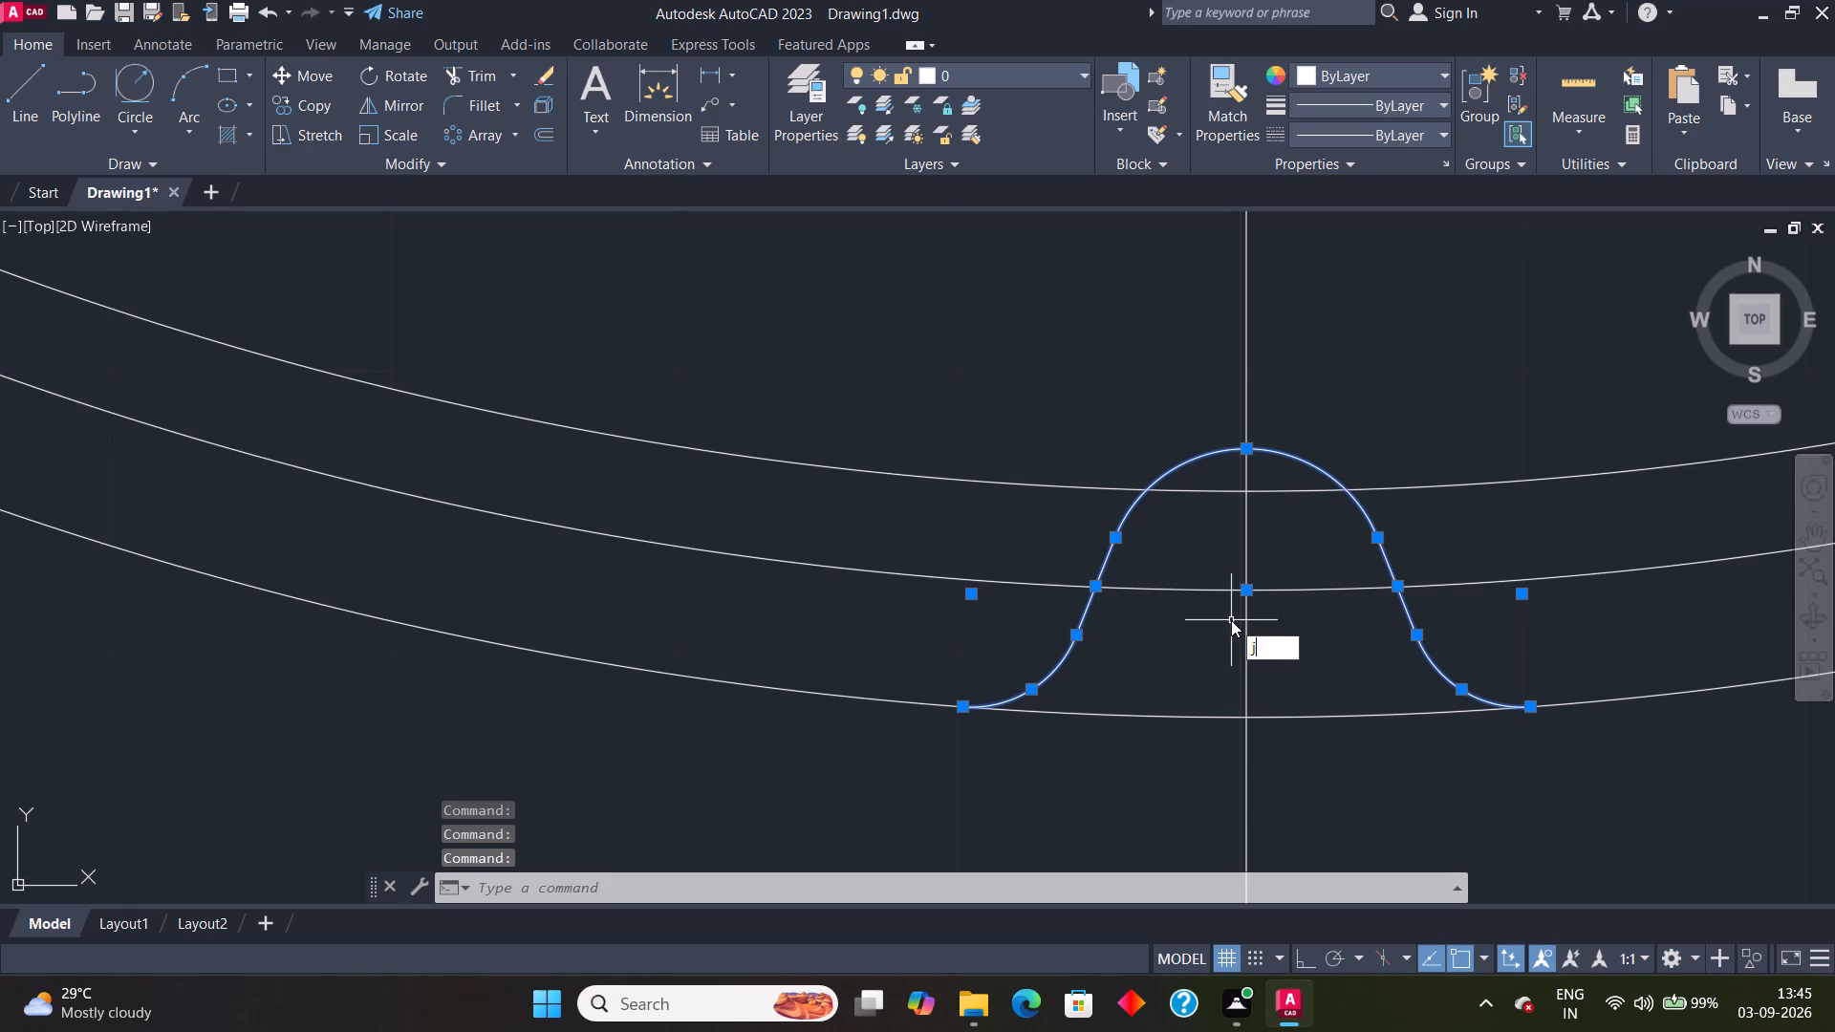
{"action": "key", "text": "Return"}
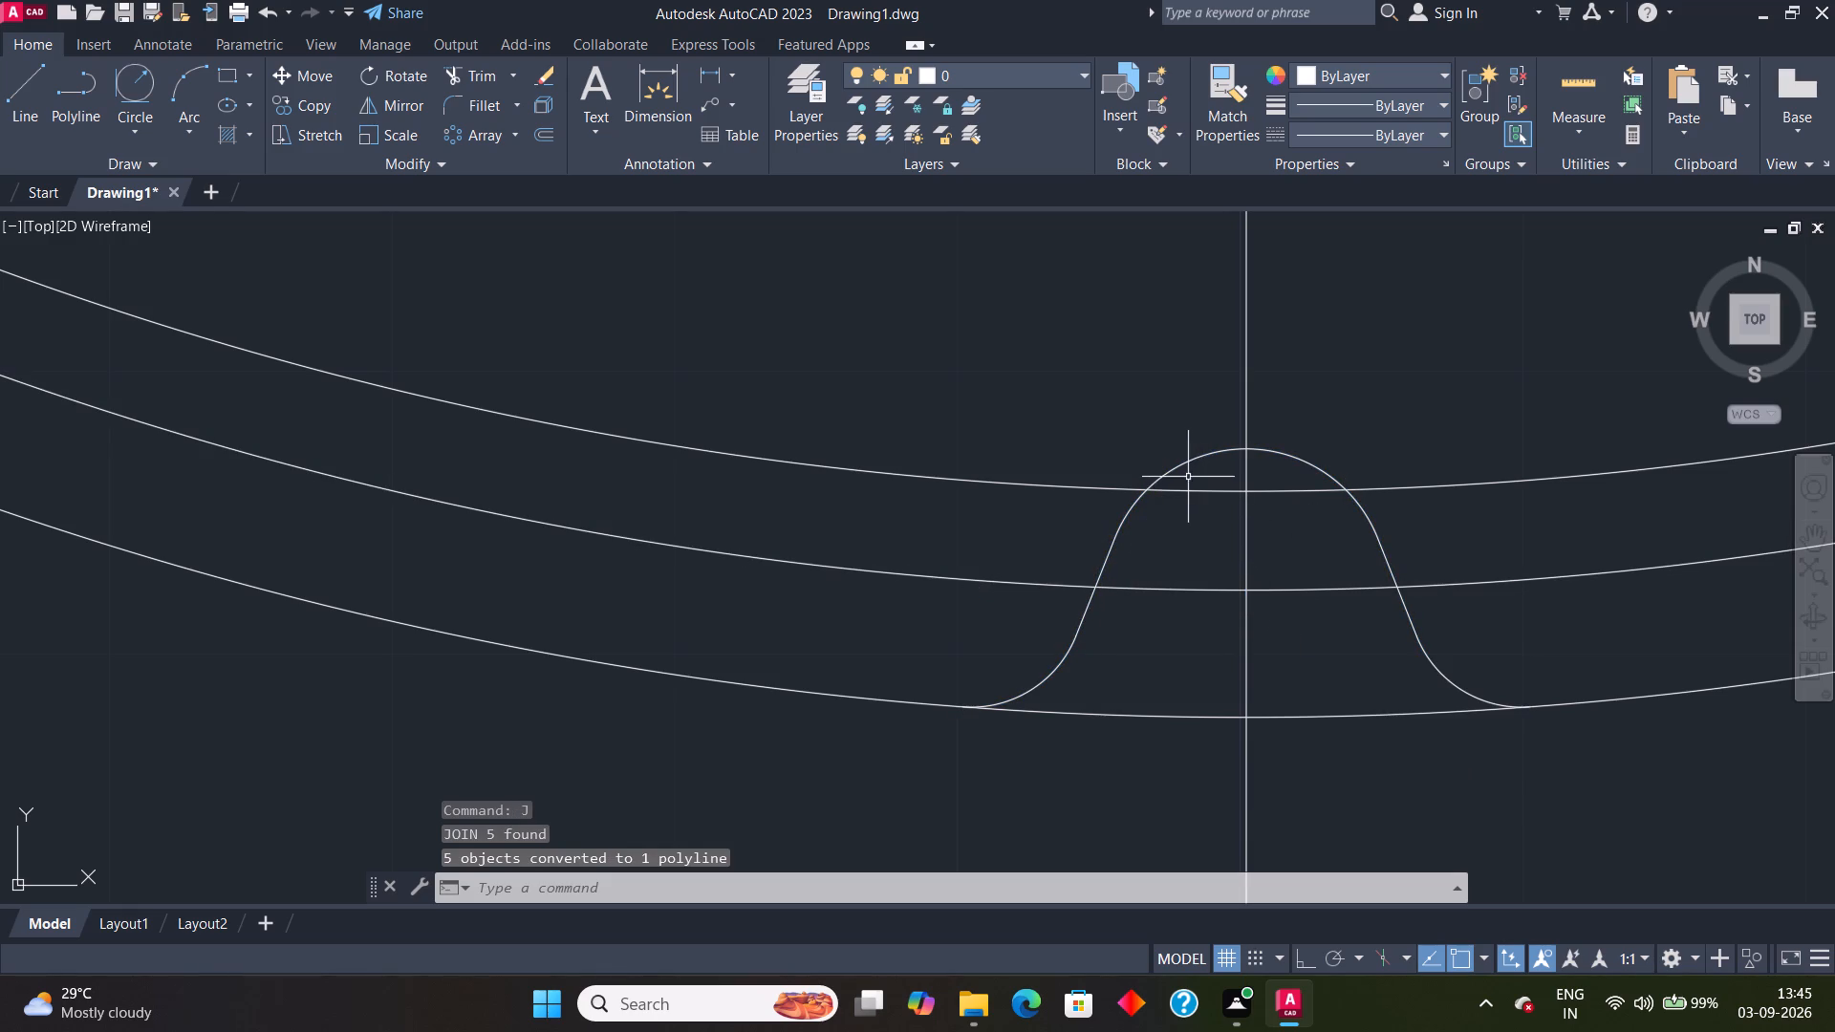
Create a polar array of the joined notch profile about the wheel's centre with 52 items.
{"action": "left_click", "coordinate": [1178, 464]}
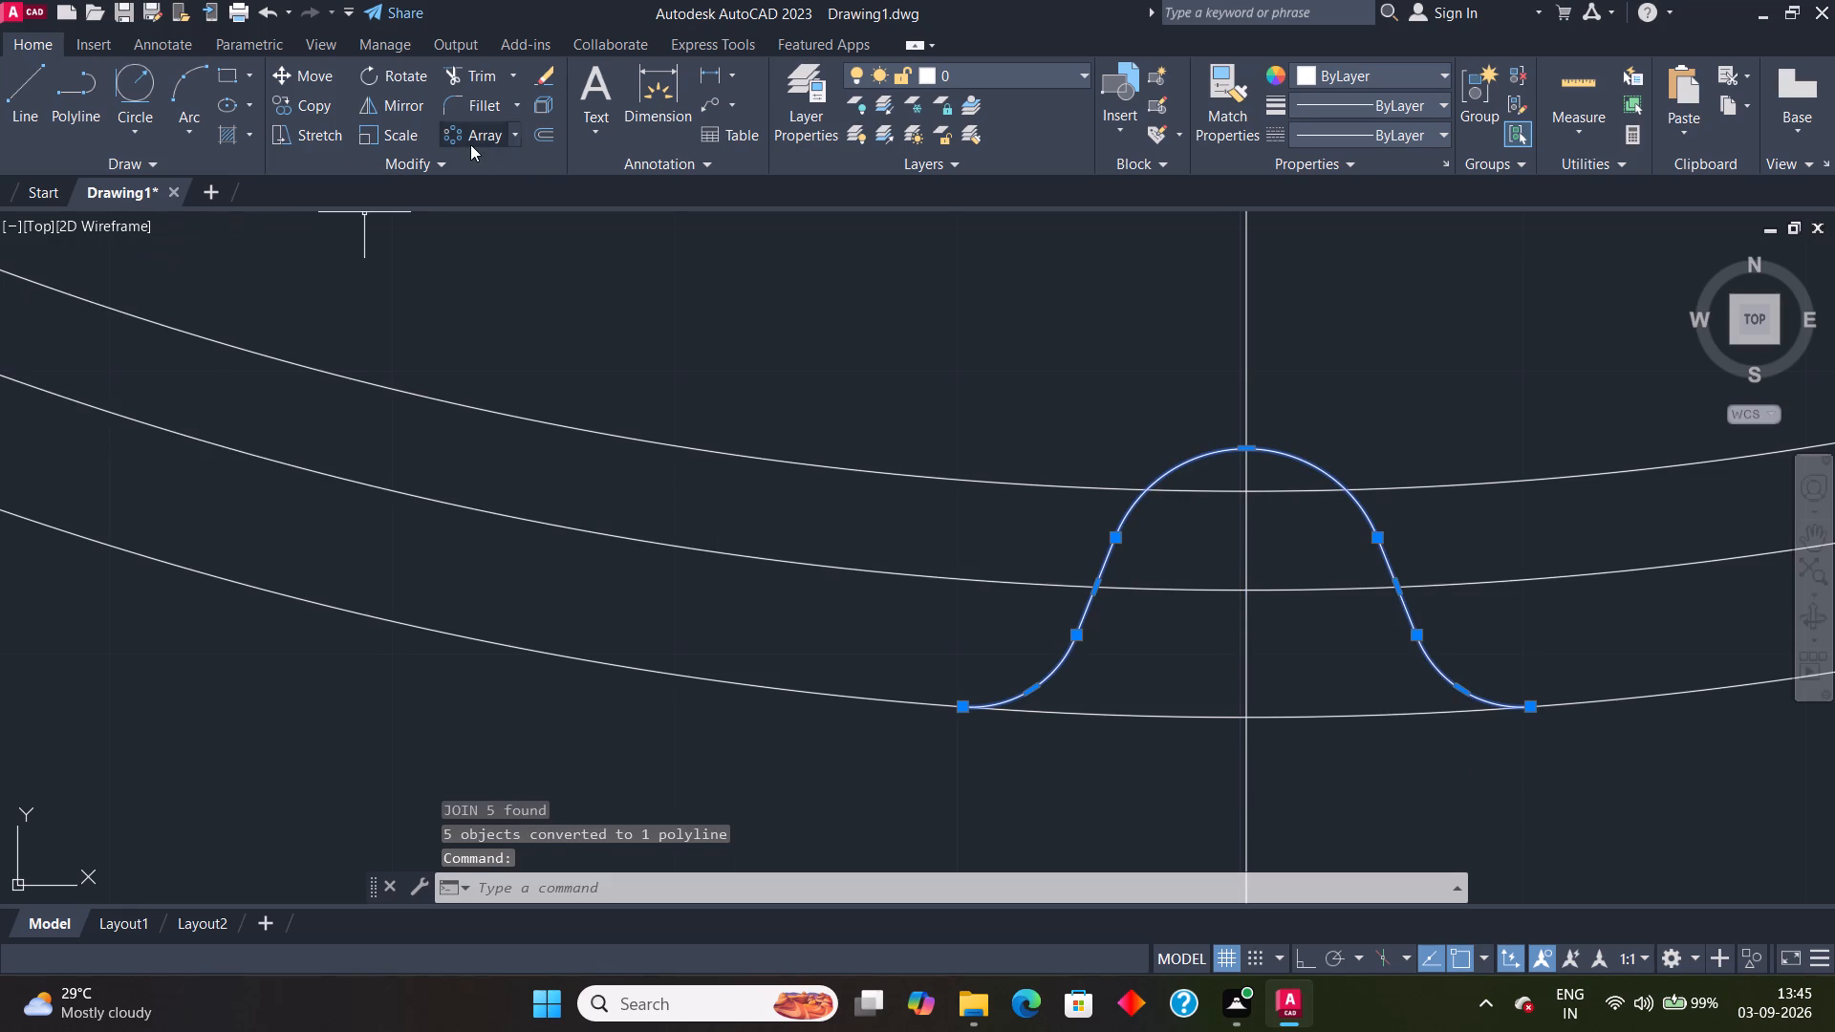
{"action": "left_click", "coordinate": [468, 143]}
{"action": "scroll", "coordinate": [846, 247], "scroll_direction": "down", "scroll_amount": 2}
{"action": "middle_click_drag", "start_coordinate": [867, 268], "coordinate": [669, 555]}
{"action": "scroll", "coordinate": [818, 370], "scroll_direction": "down", "scroll_amount": 2}
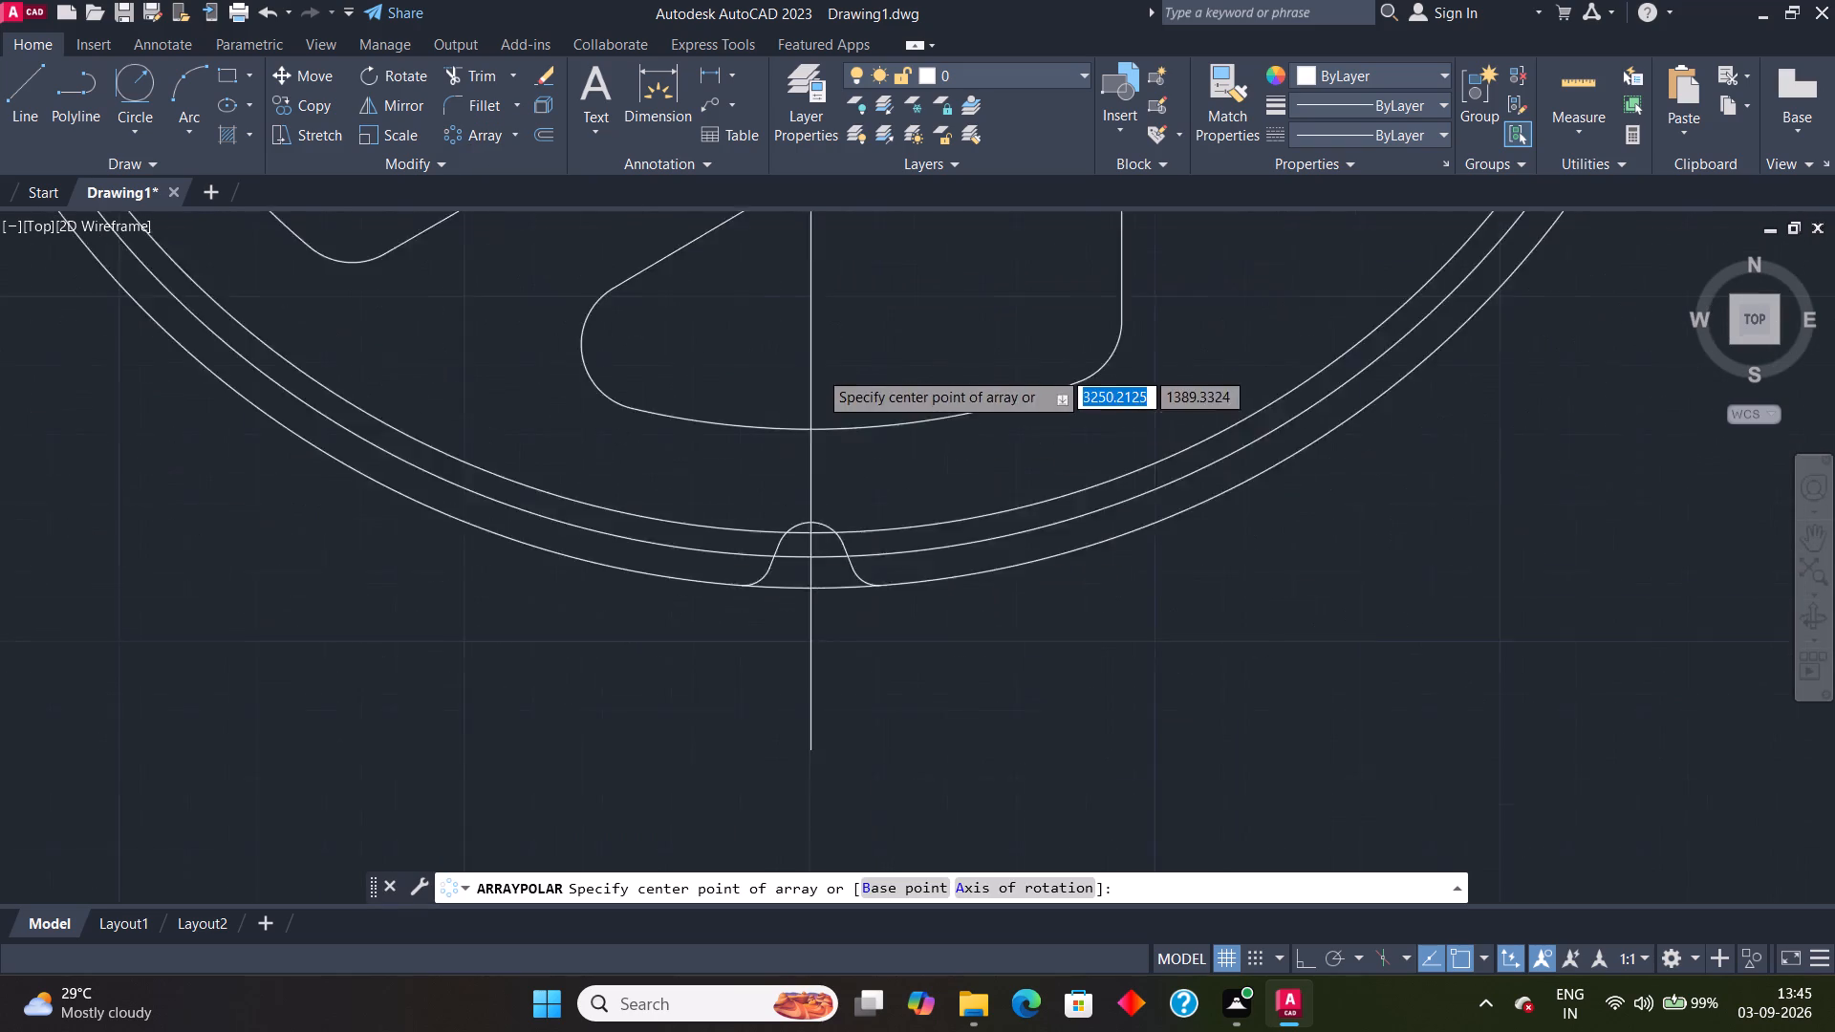
{"action": "middle_click_drag", "start_coordinate": [825, 362], "coordinate": [747, 496]}
{"action": "scroll", "coordinate": [748, 308], "scroll_direction": "down", "scroll_amount": 1}
{"action": "middle_click_drag", "start_coordinate": [763, 265], "coordinate": [764, 363]}
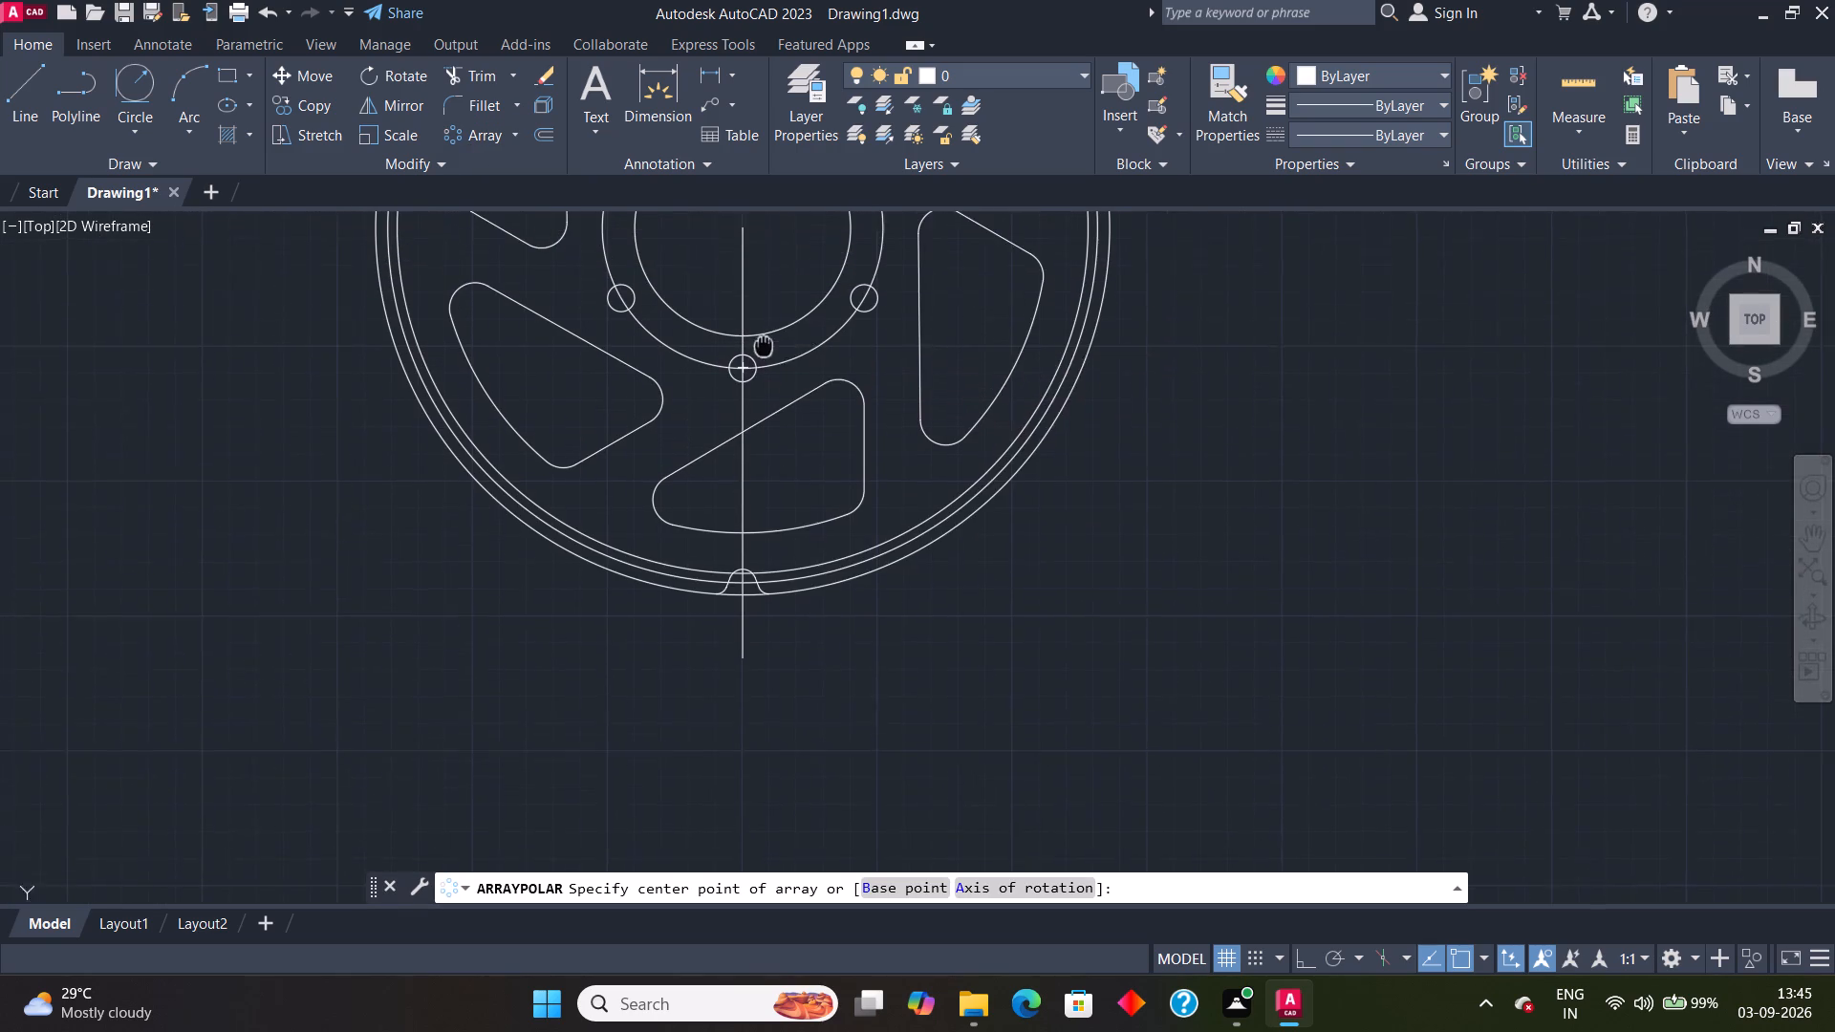
{"action": "middle_click_drag", "start_coordinate": [764, 363], "coordinate": [761, 398]}
{"action": "left_click", "coordinate": [735, 281]}
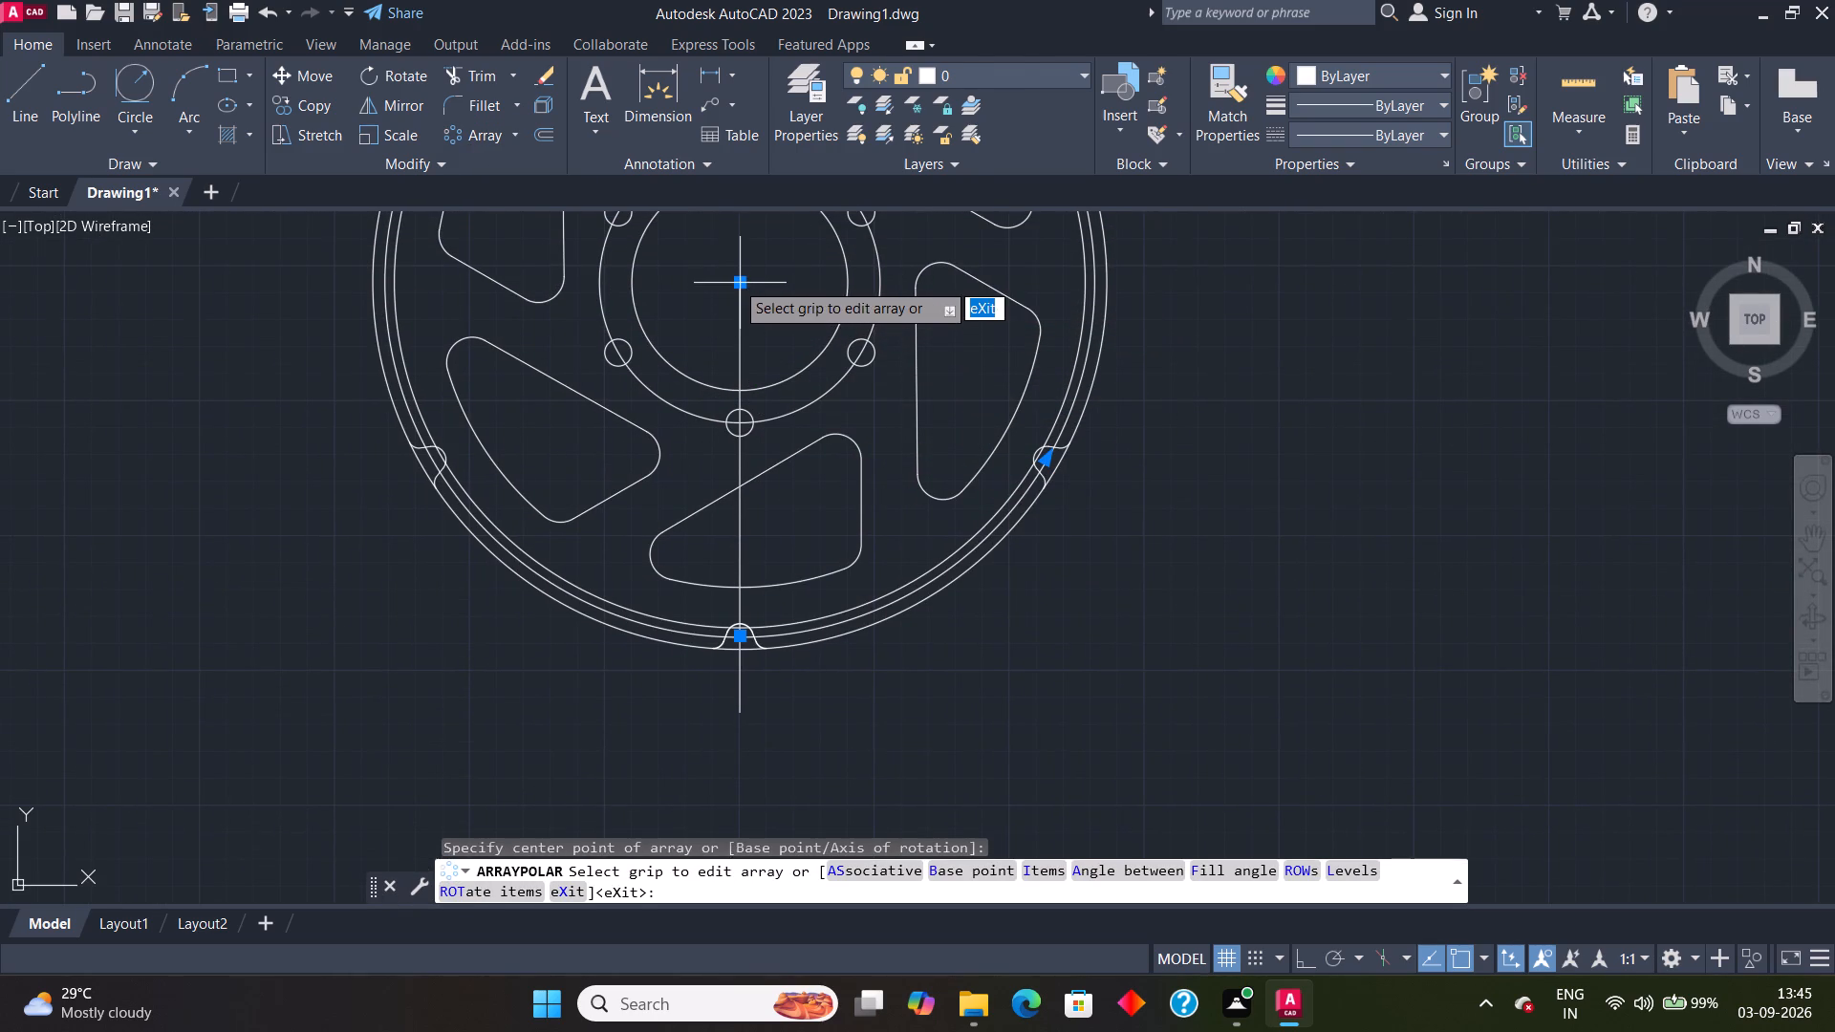
{"action": "left_click", "coordinate": [254, 88]}
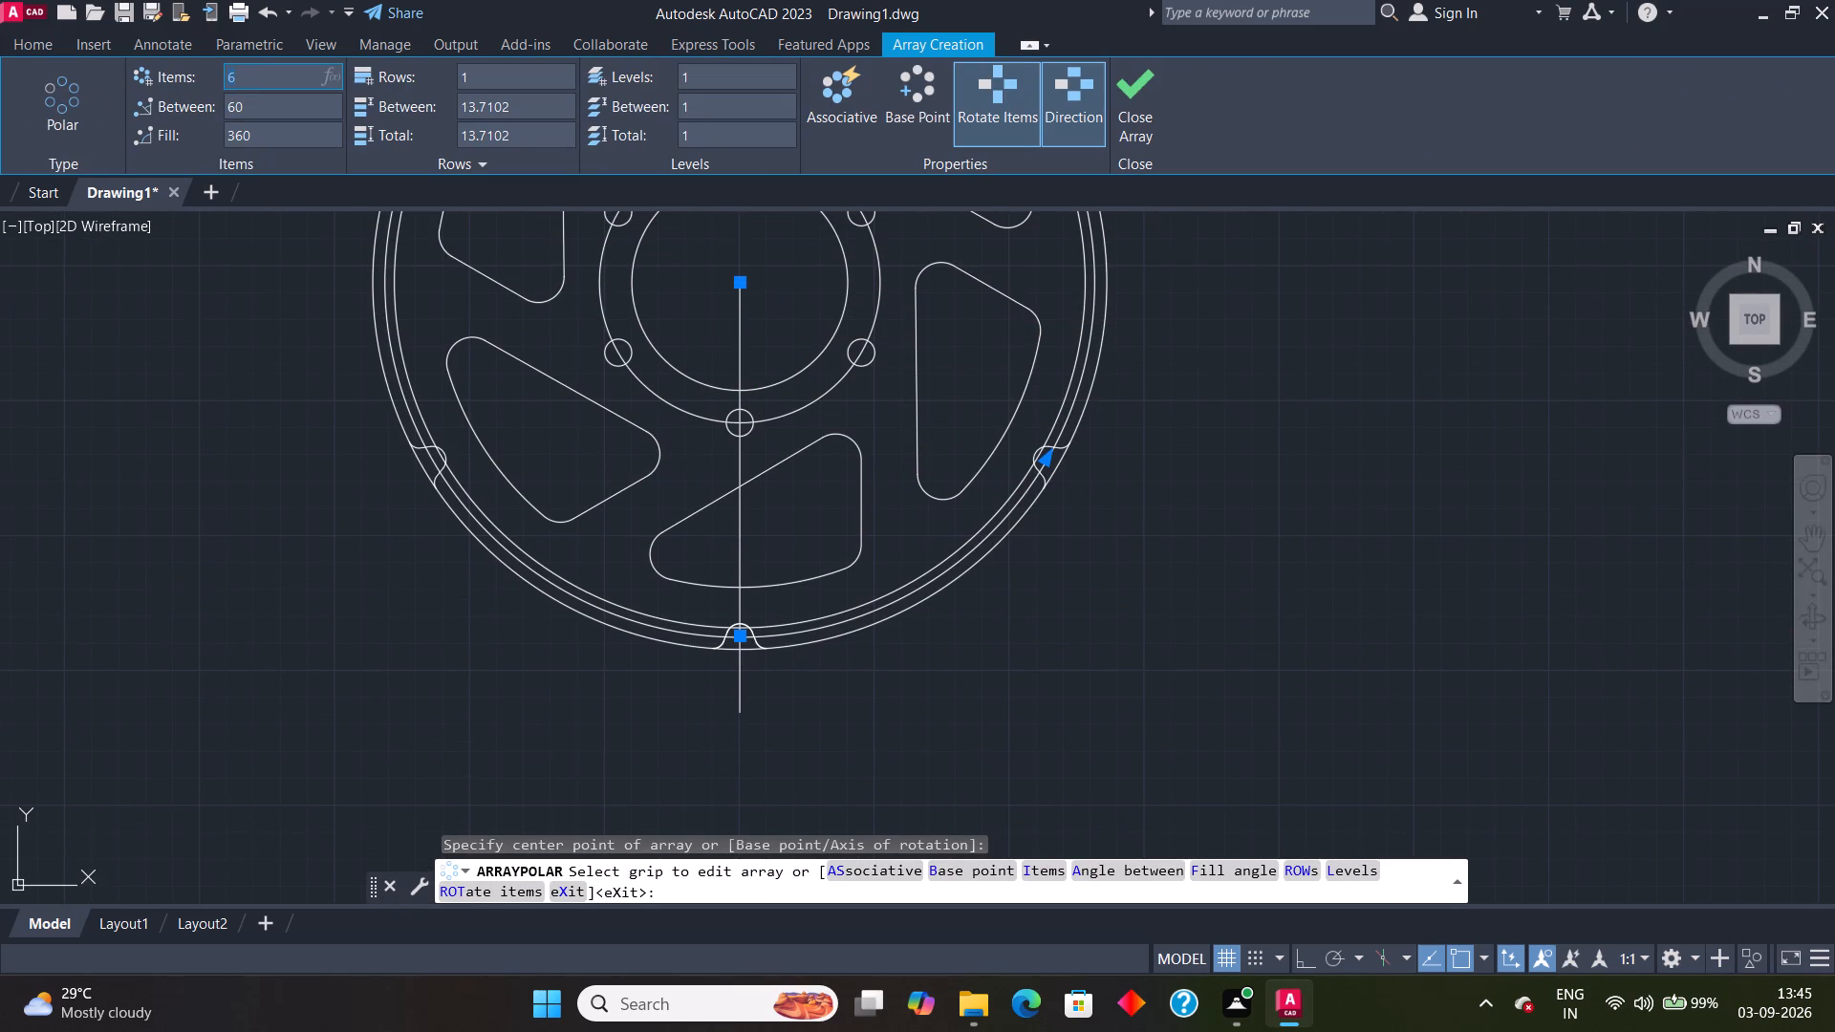
{"action": "key", "text": "5"}
{"action": "key", "text": "2"}
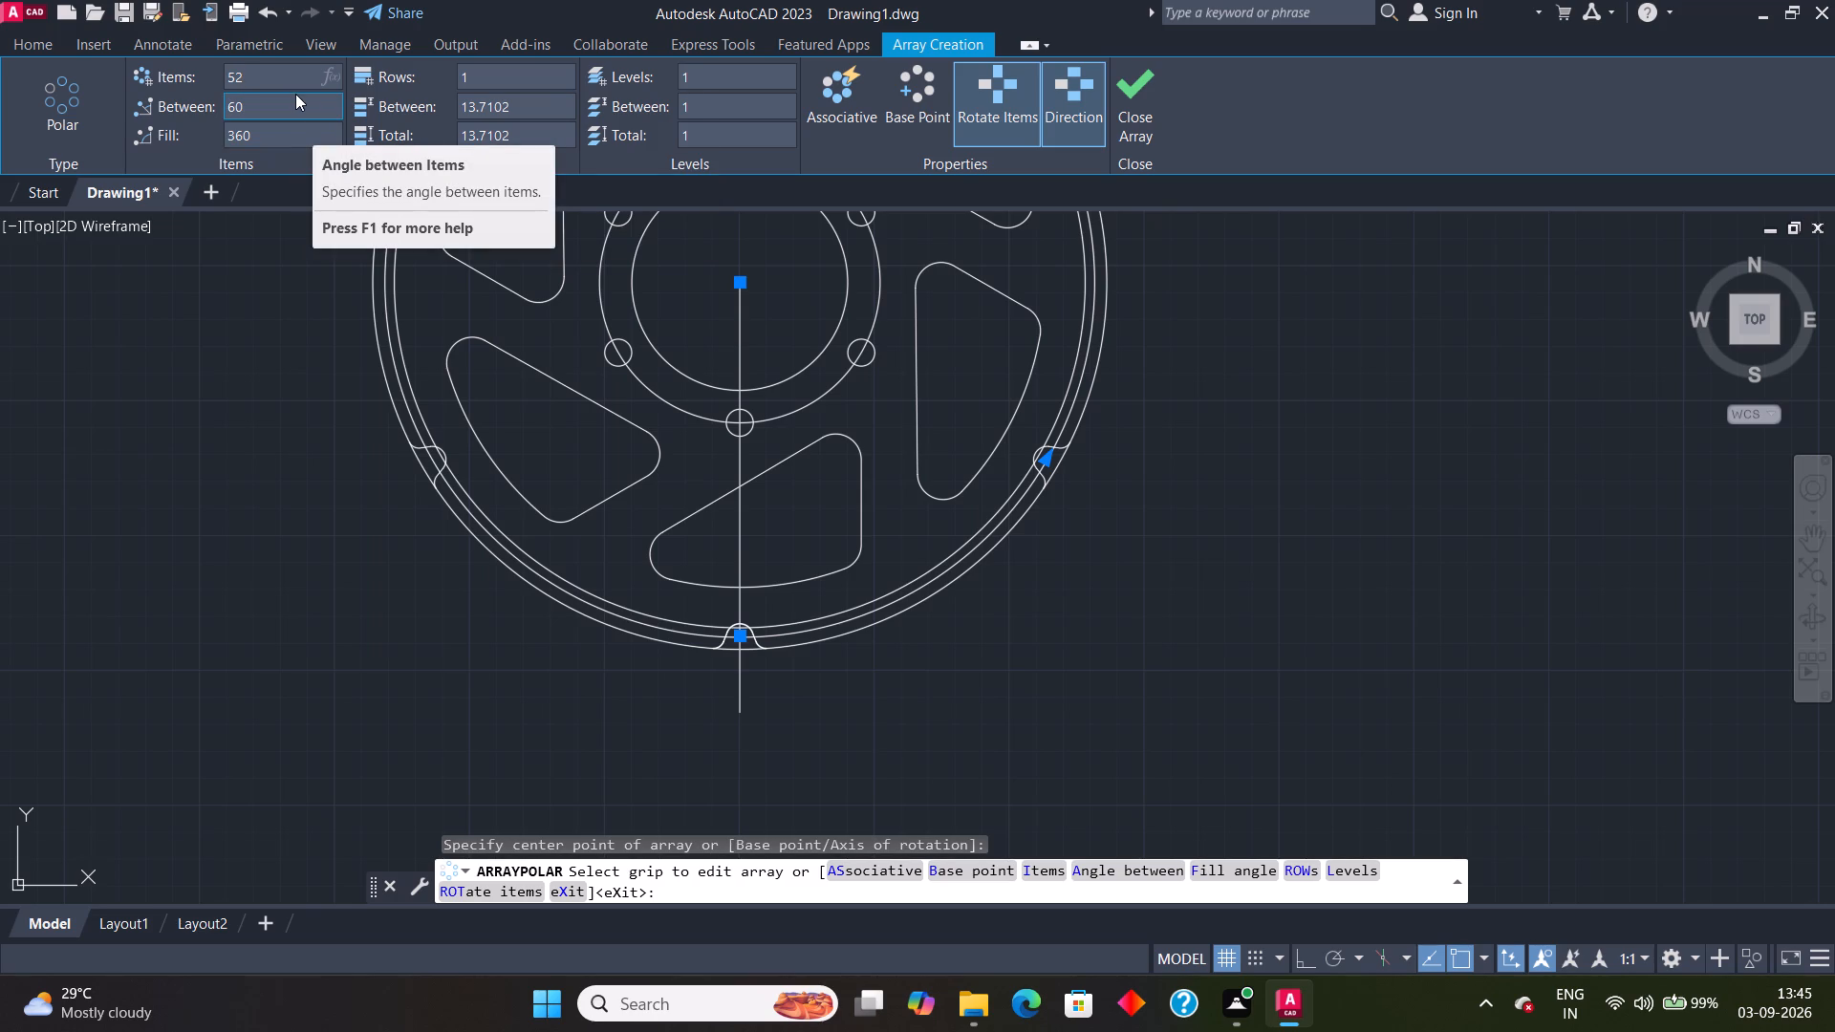
{"action": "left_click", "coordinate": [260, 109]}
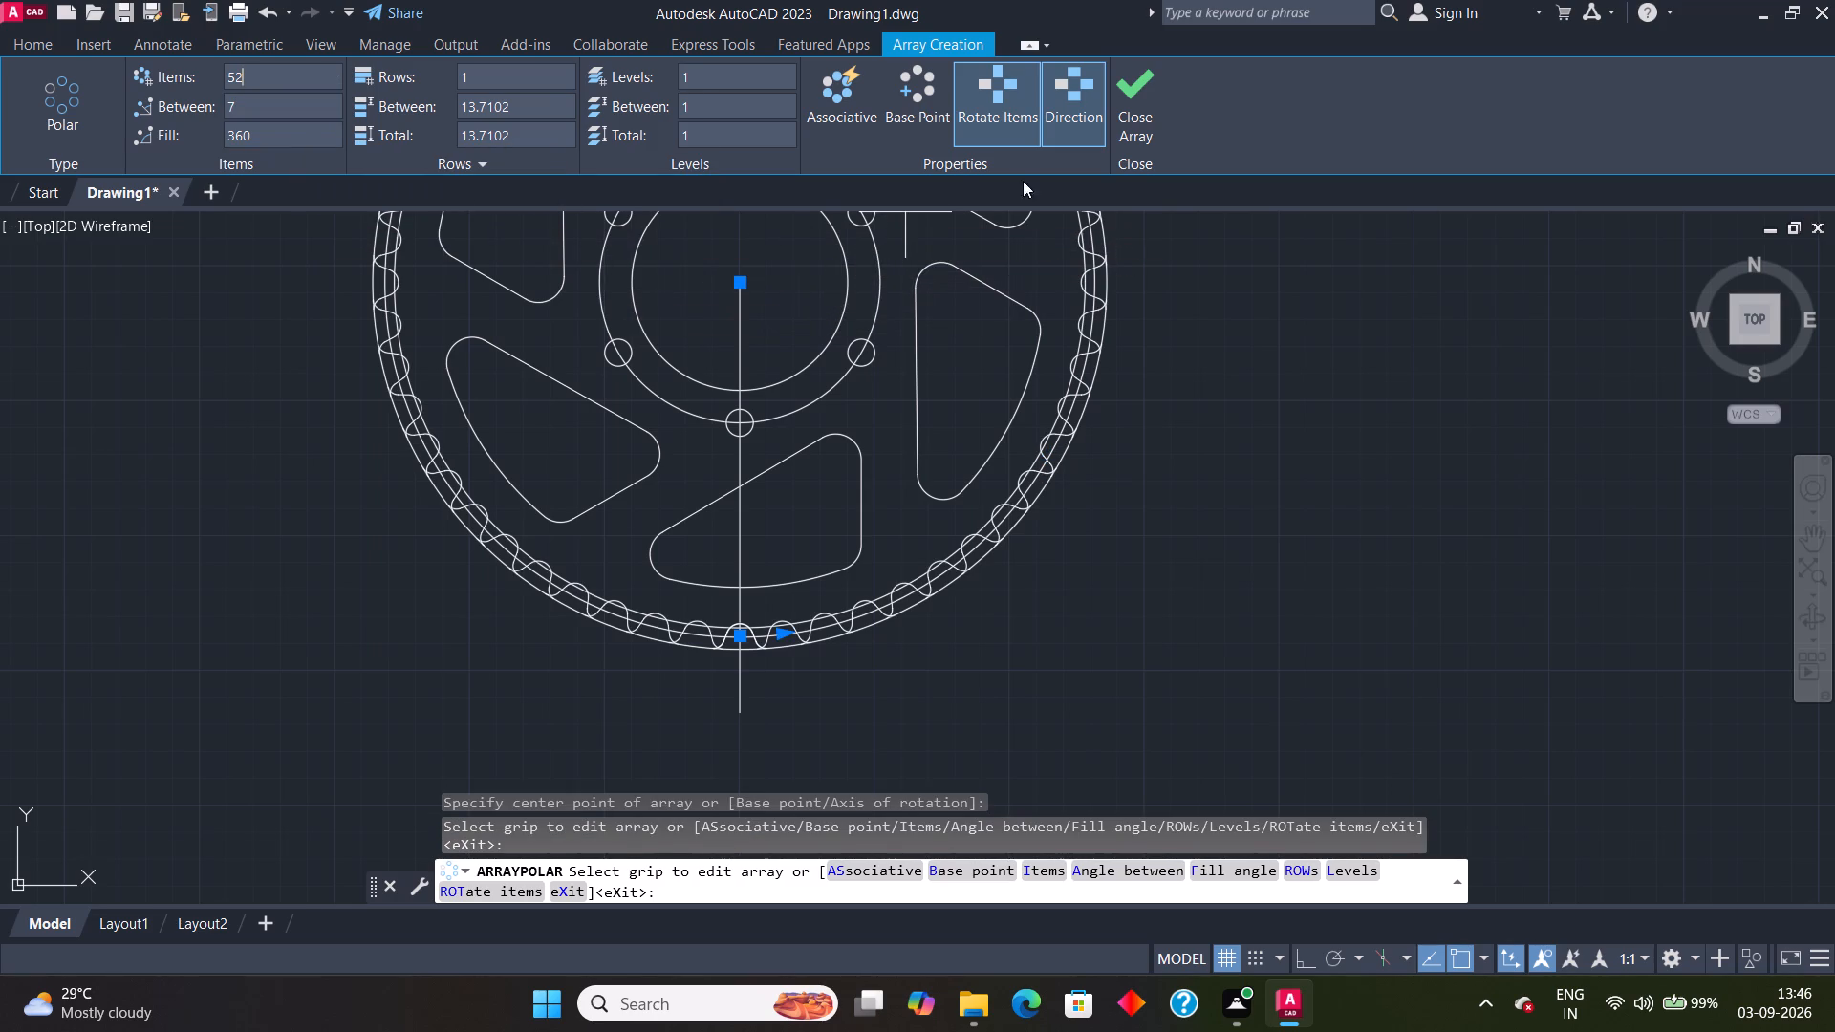
{"action": "left_click", "coordinate": [1117, 120]}
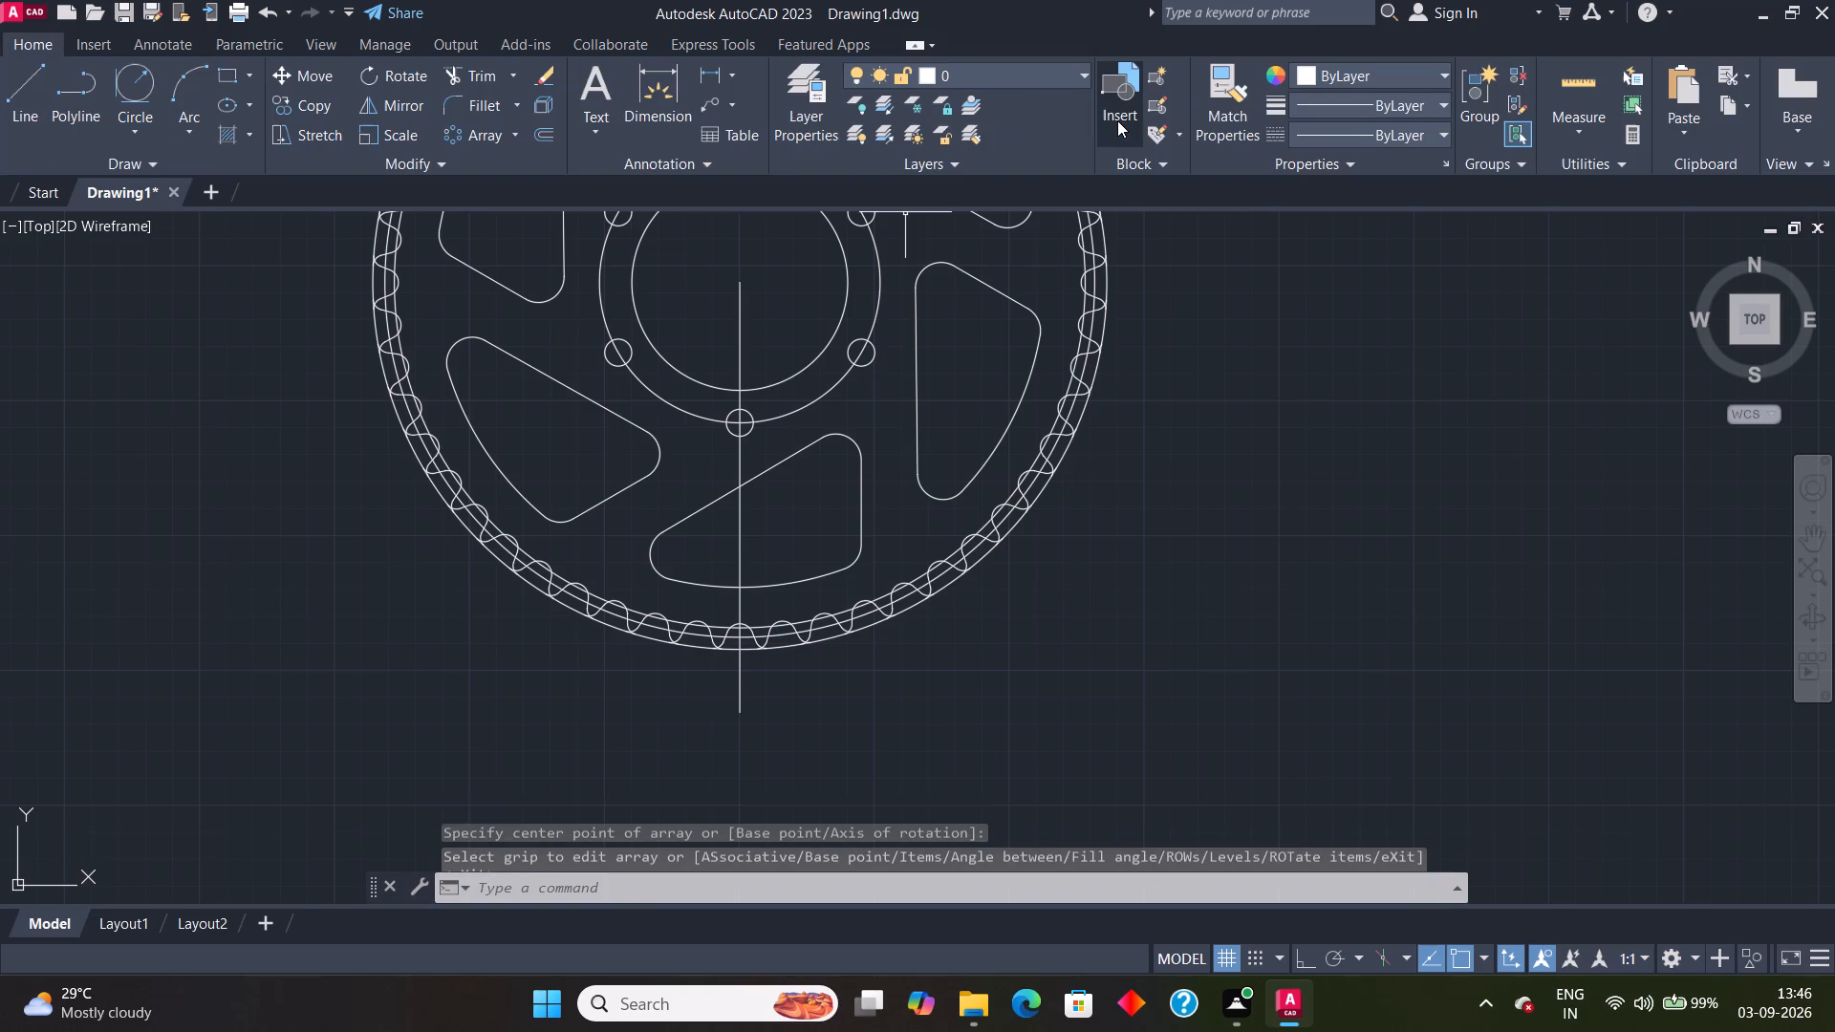
Erase the middle of the three rim circles running through the arrayed notches.
{"action": "scroll", "coordinate": [861, 644], "scroll_direction": "down", "scroll_amount": 1}
{"action": "middle_click_drag", "start_coordinate": [993, 564], "coordinate": [997, 564]}
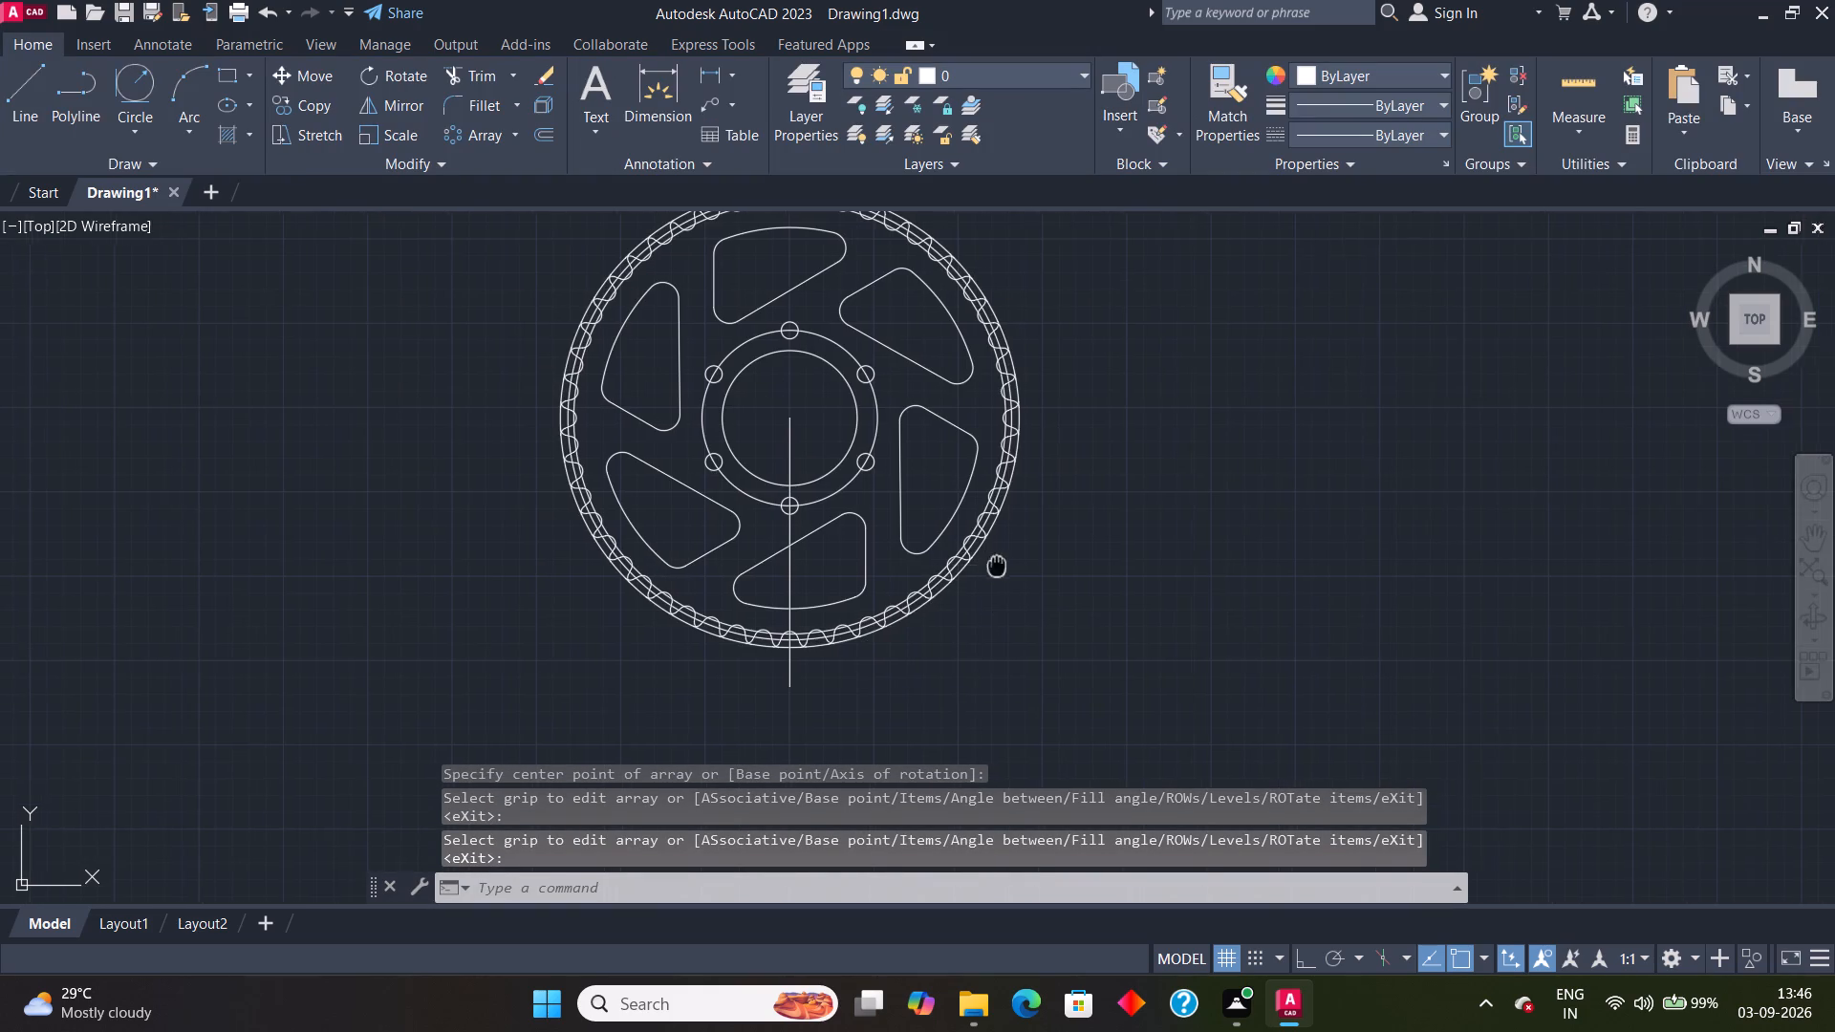
{"action": "middle_click_drag", "start_coordinate": [997, 564], "coordinate": [1047, 611]}
{"action": "scroll", "coordinate": [721, 557], "scroll_direction": "up", "scroll_amount": 2}
{"action": "middle_click_drag", "start_coordinate": [410, 546], "coordinate": [412, 546]}
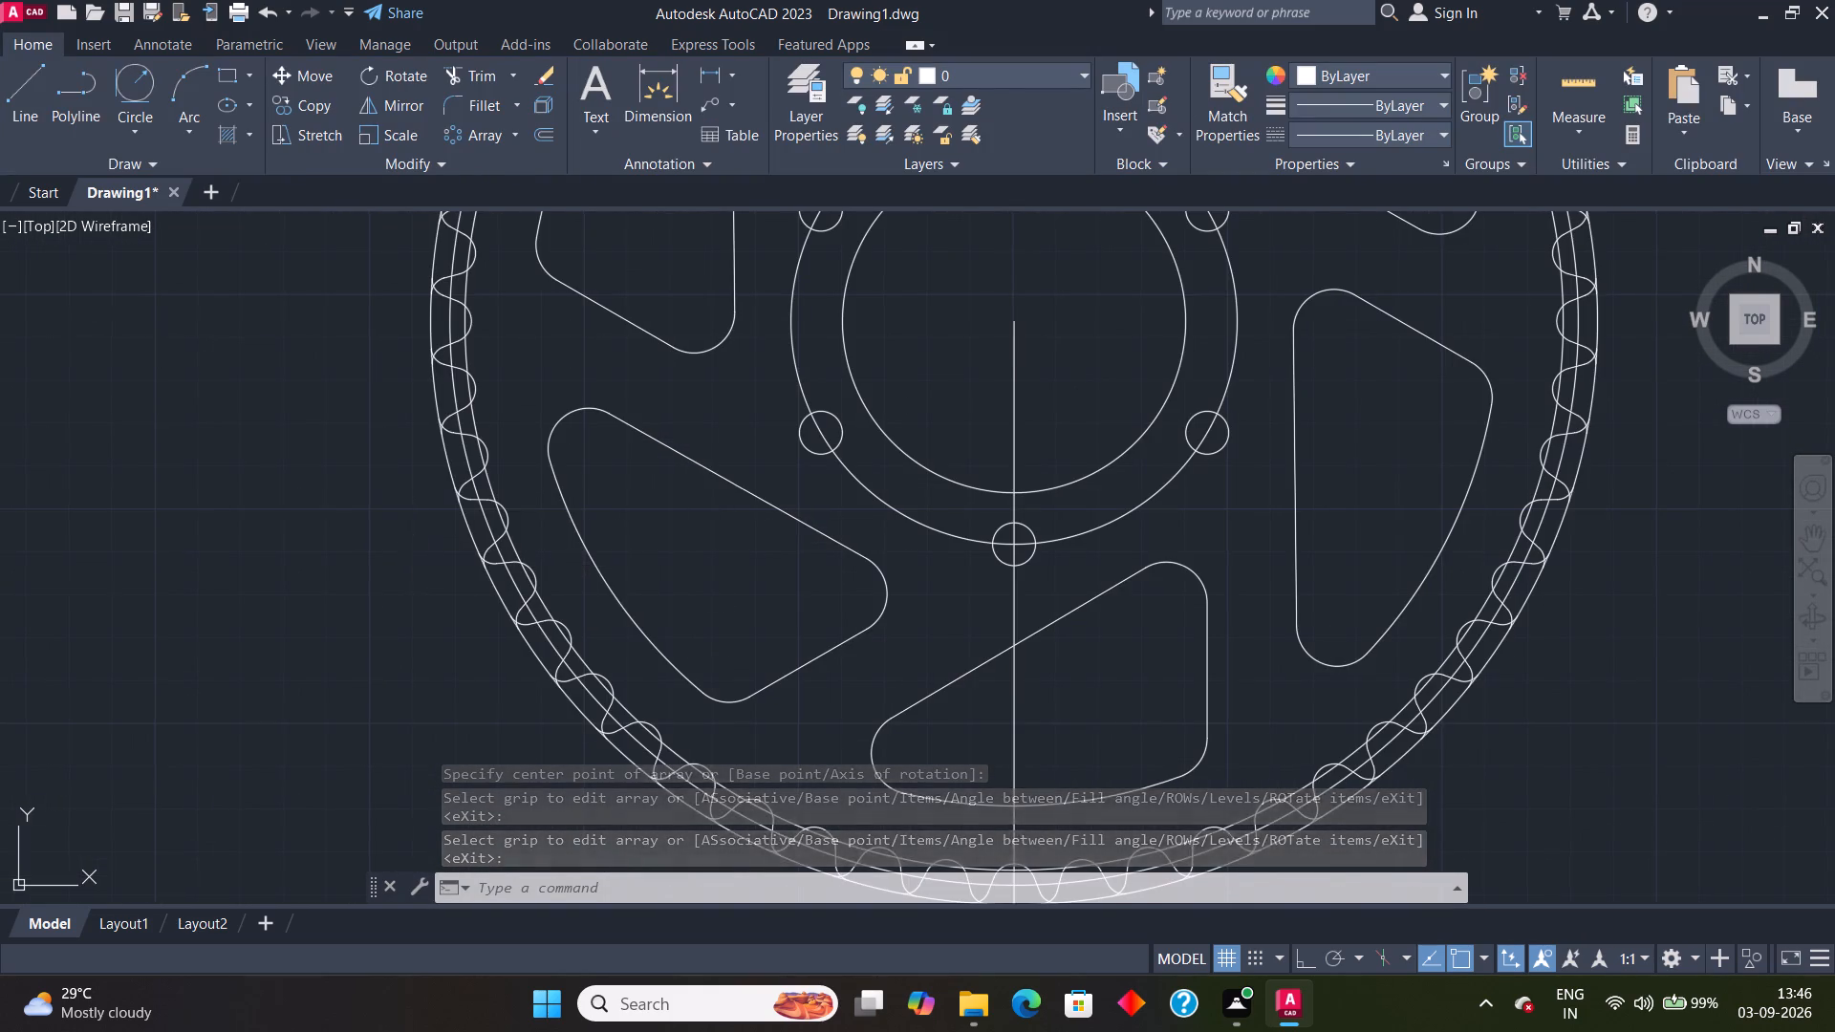
{"action": "middle_click_drag", "start_coordinate": [412, 546], "coordinate": [571, 546]}
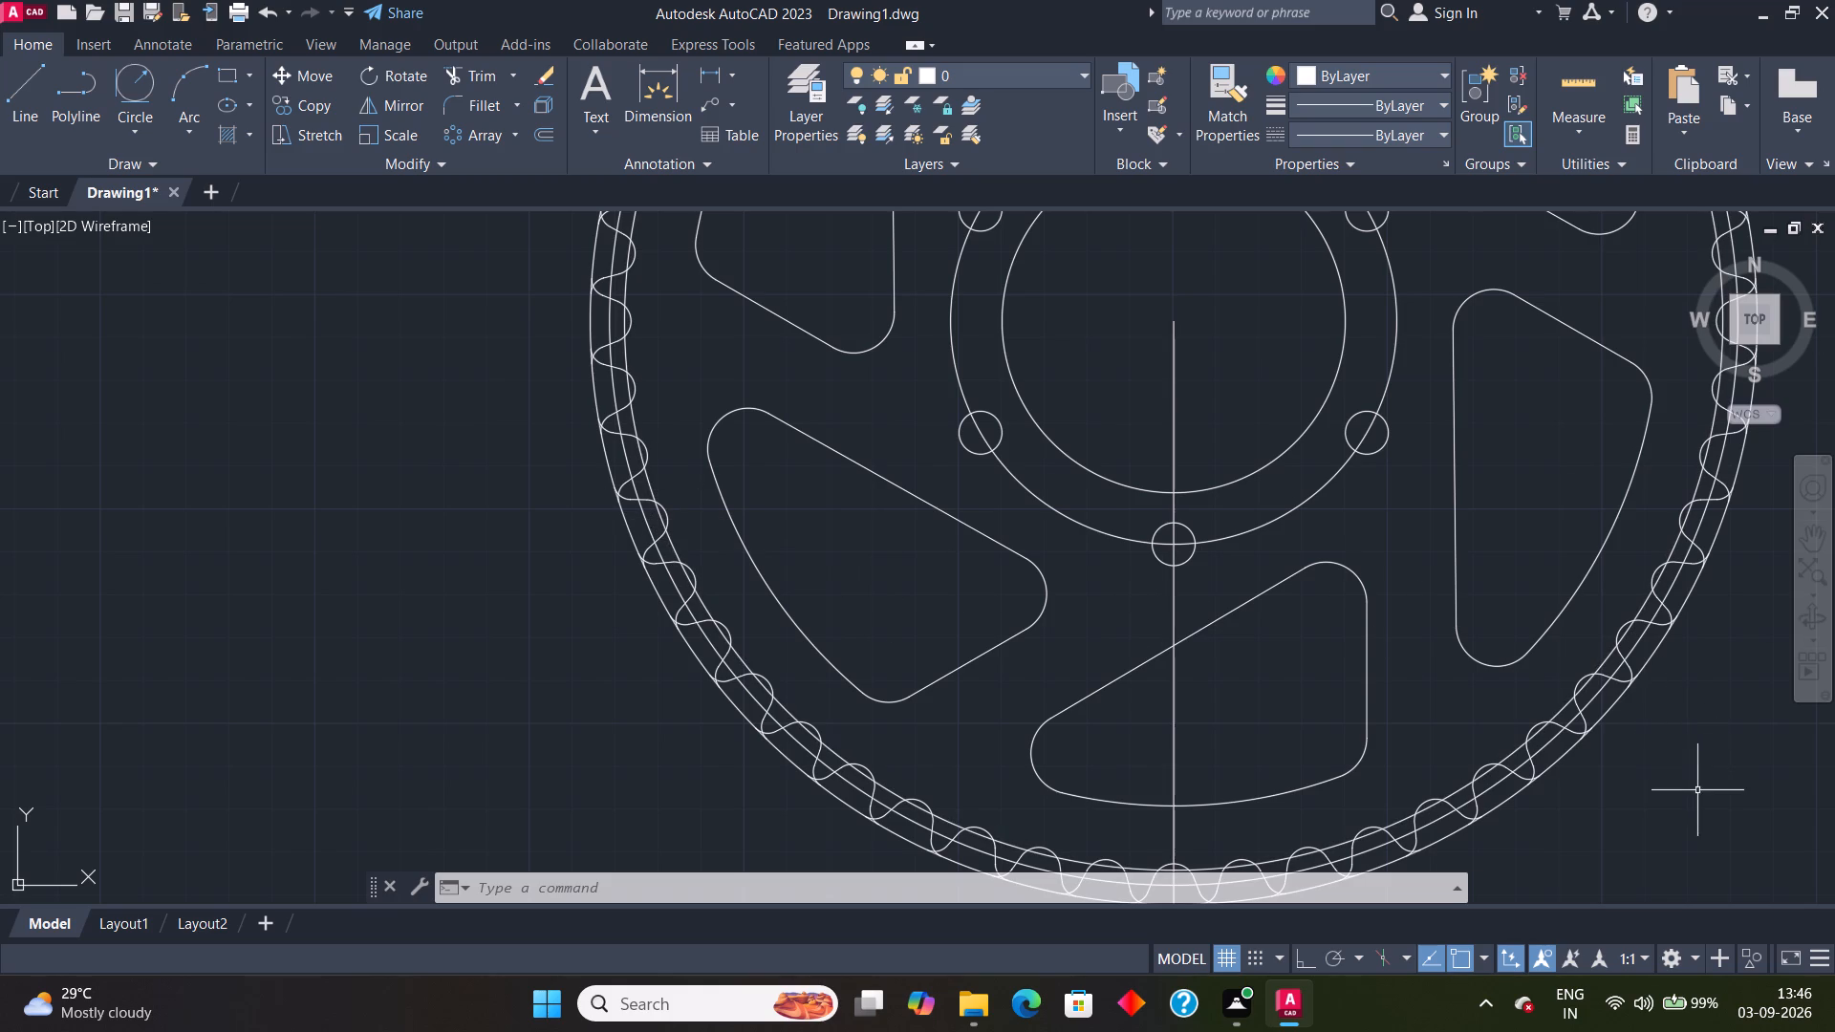
{"action": "middle_click_drag", "start_coordinate": [1663, 785], "coordinate": [1573, 720]}
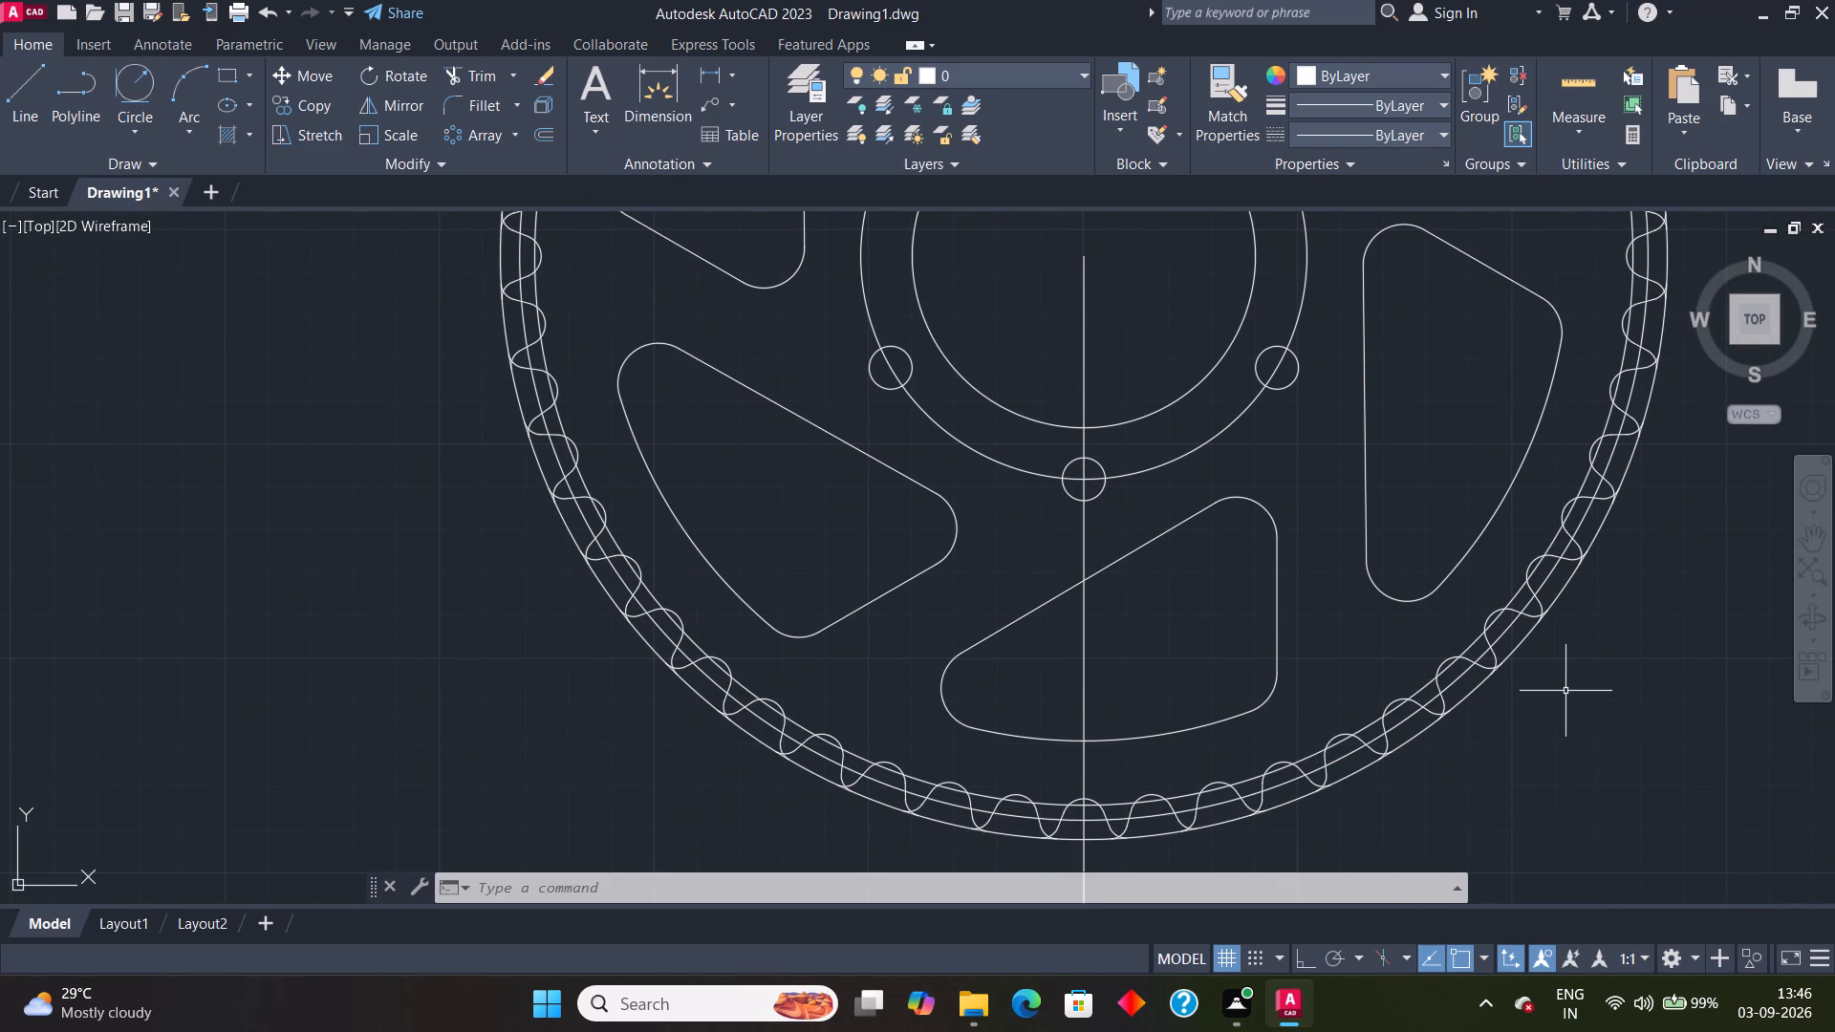
{"action": "left_click", "coordinate": [961, 808]}
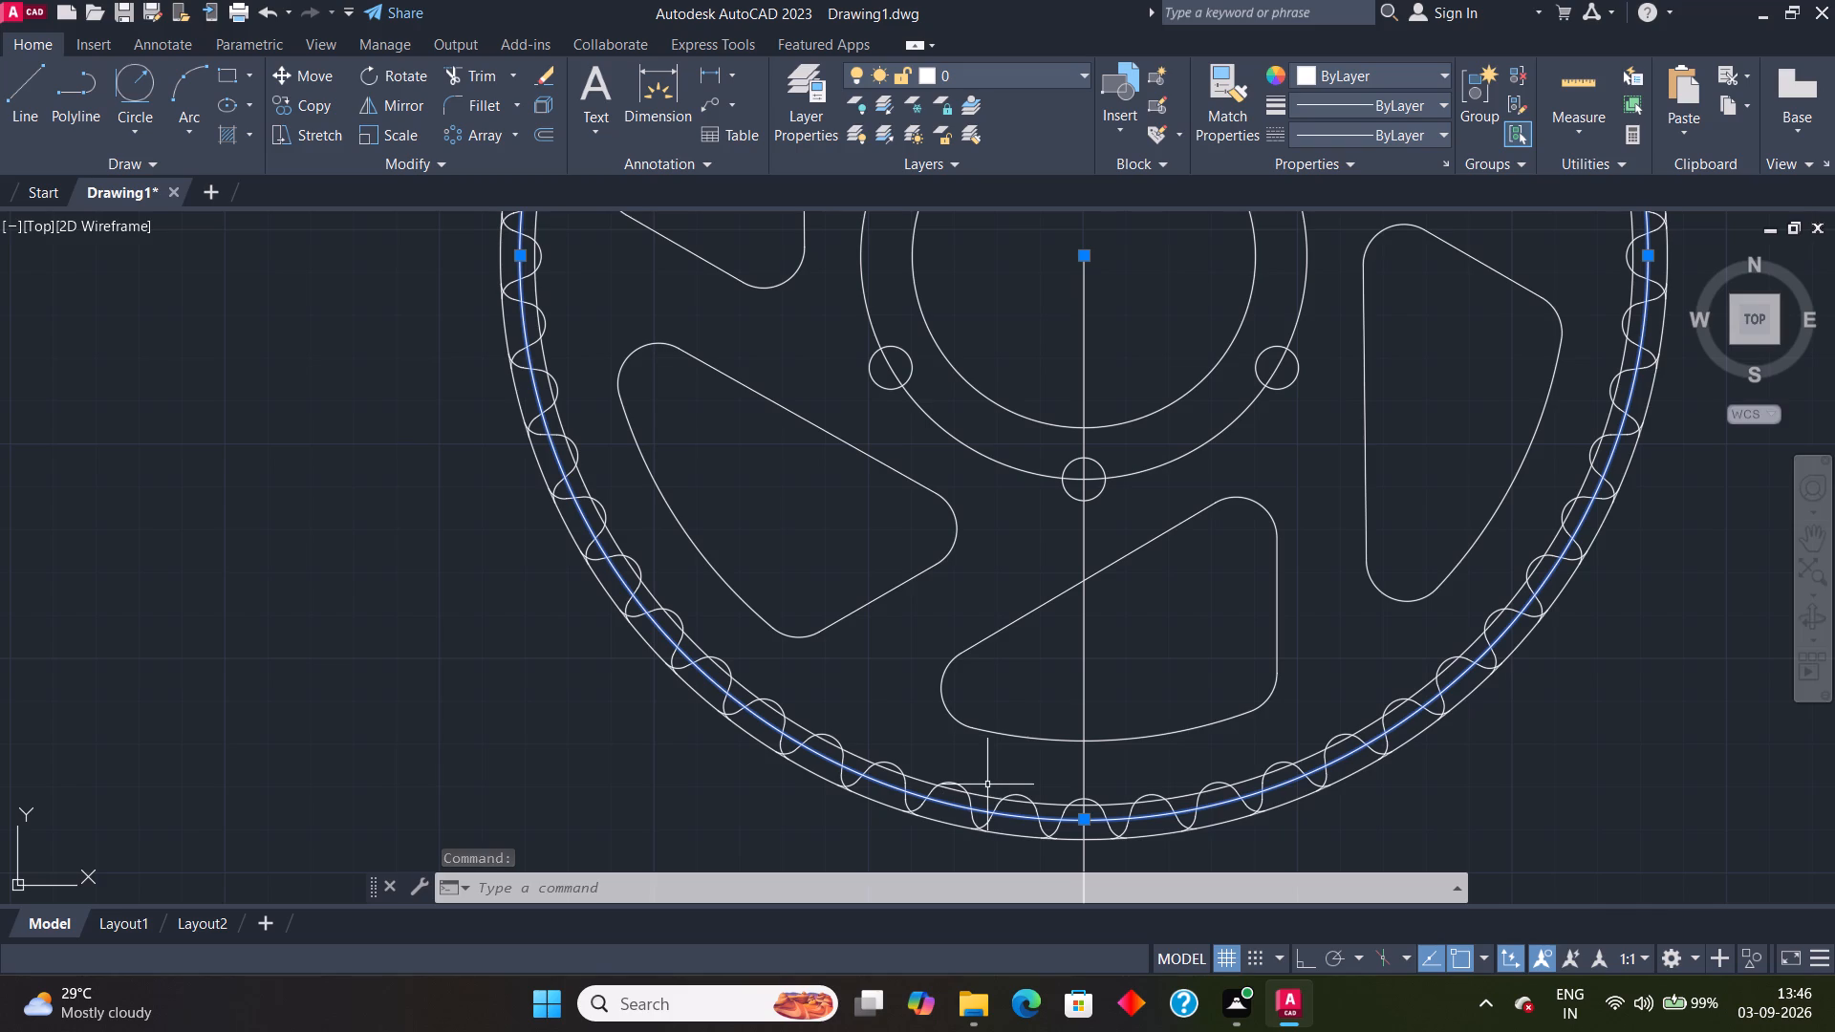
{"action": "key", "text": "e"}
{"action": "key", "text": "Return"}
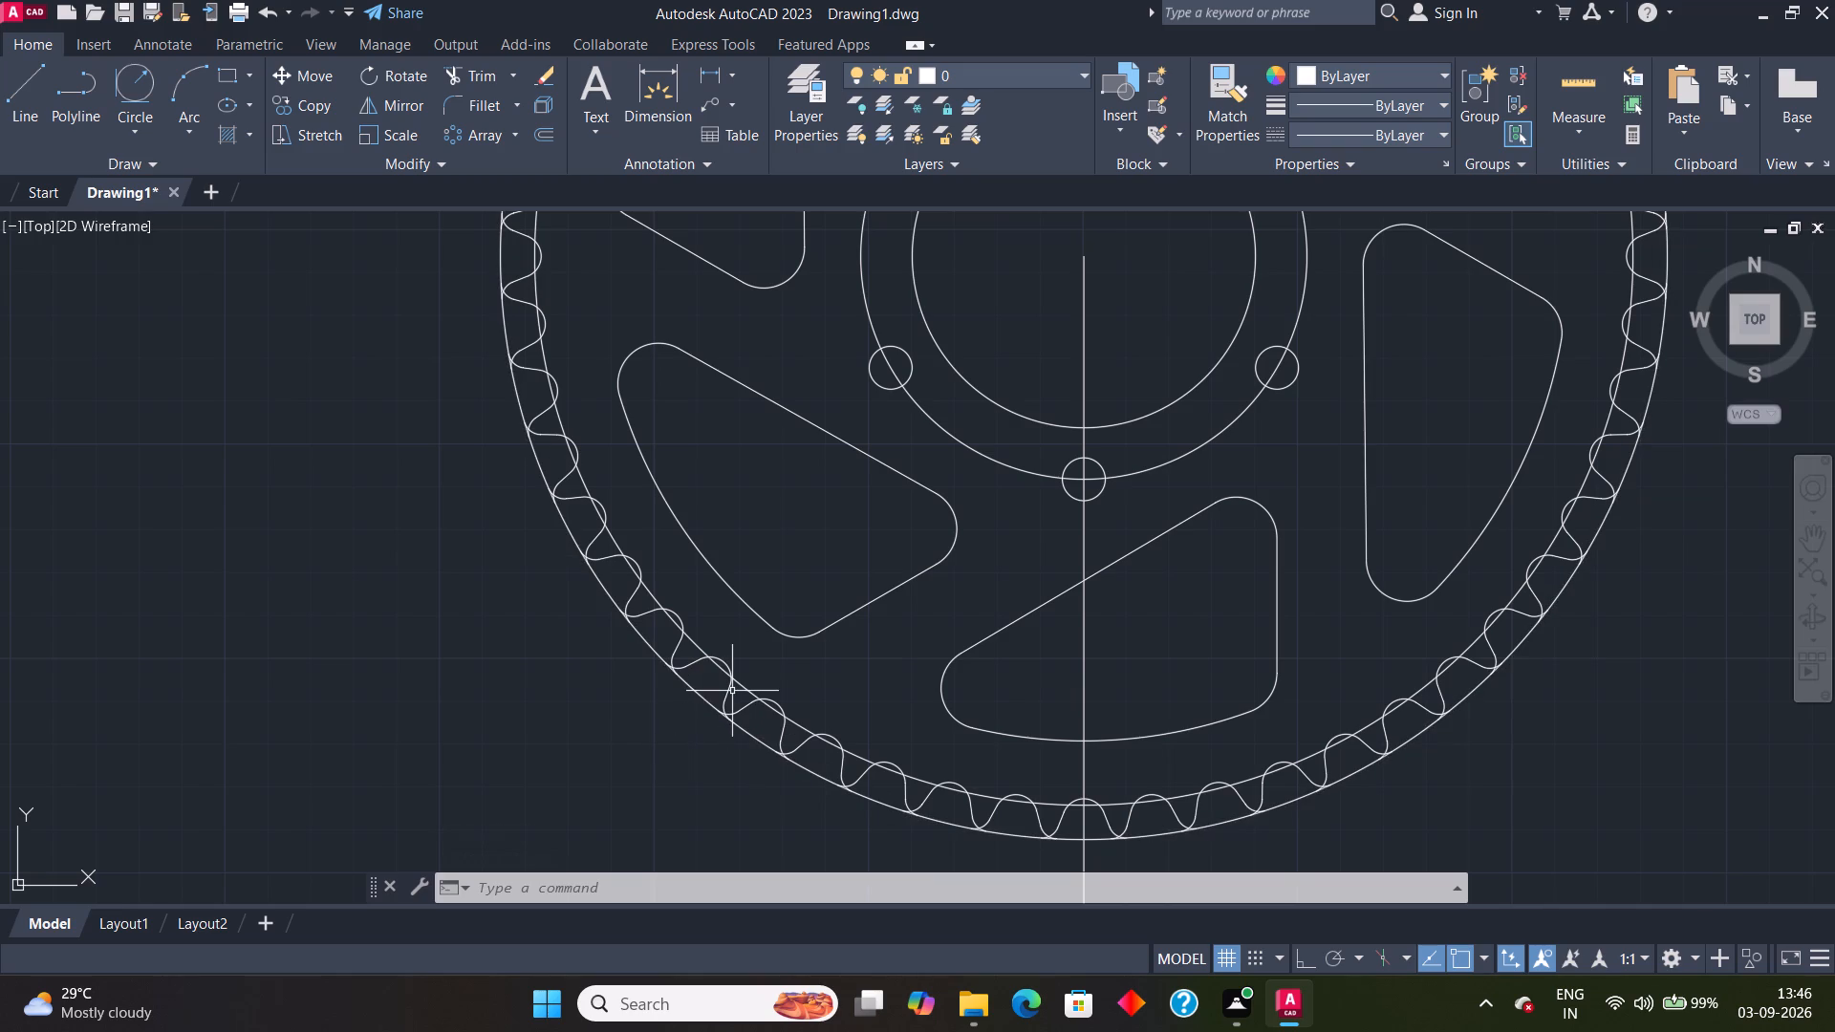
With the outermost rim circle selected, load the ISO dash linetype ACAD_ISO02W100 into the drawing.
{"action": "left_click", "coordinate": [745, 725]}
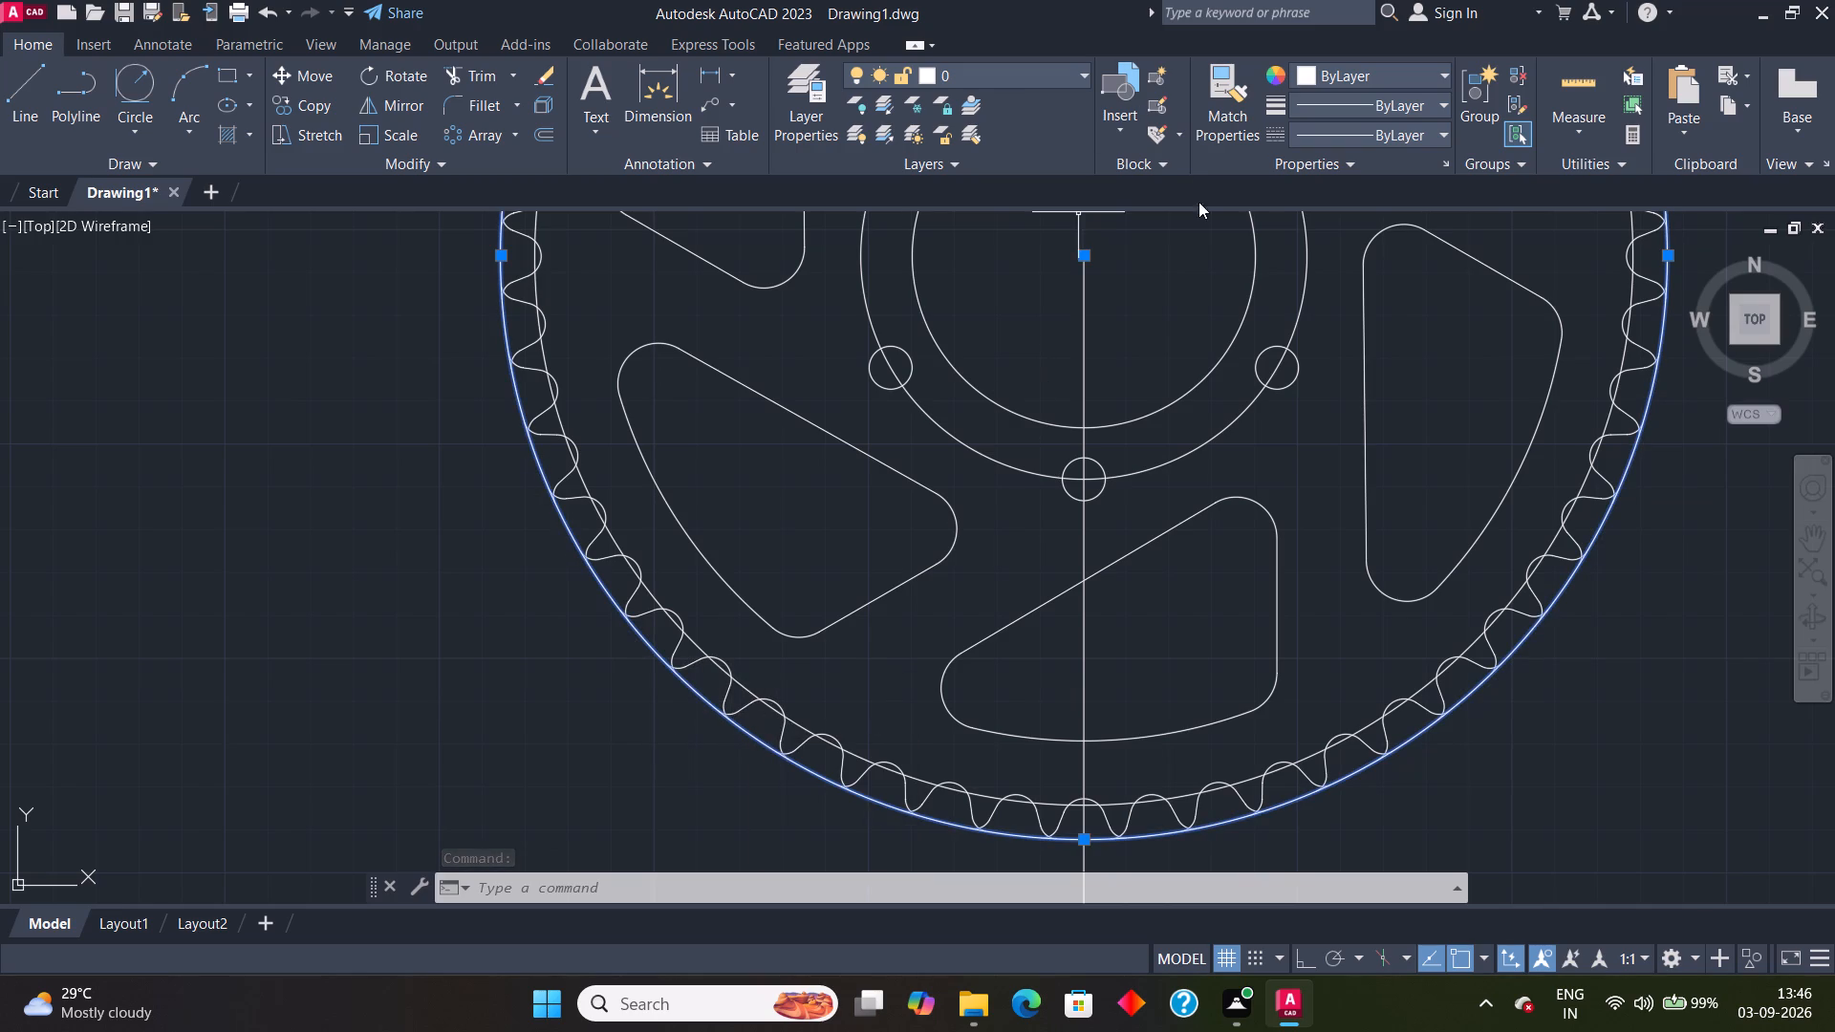
{"action": "left_click", "coordinate": [1348, 134]}
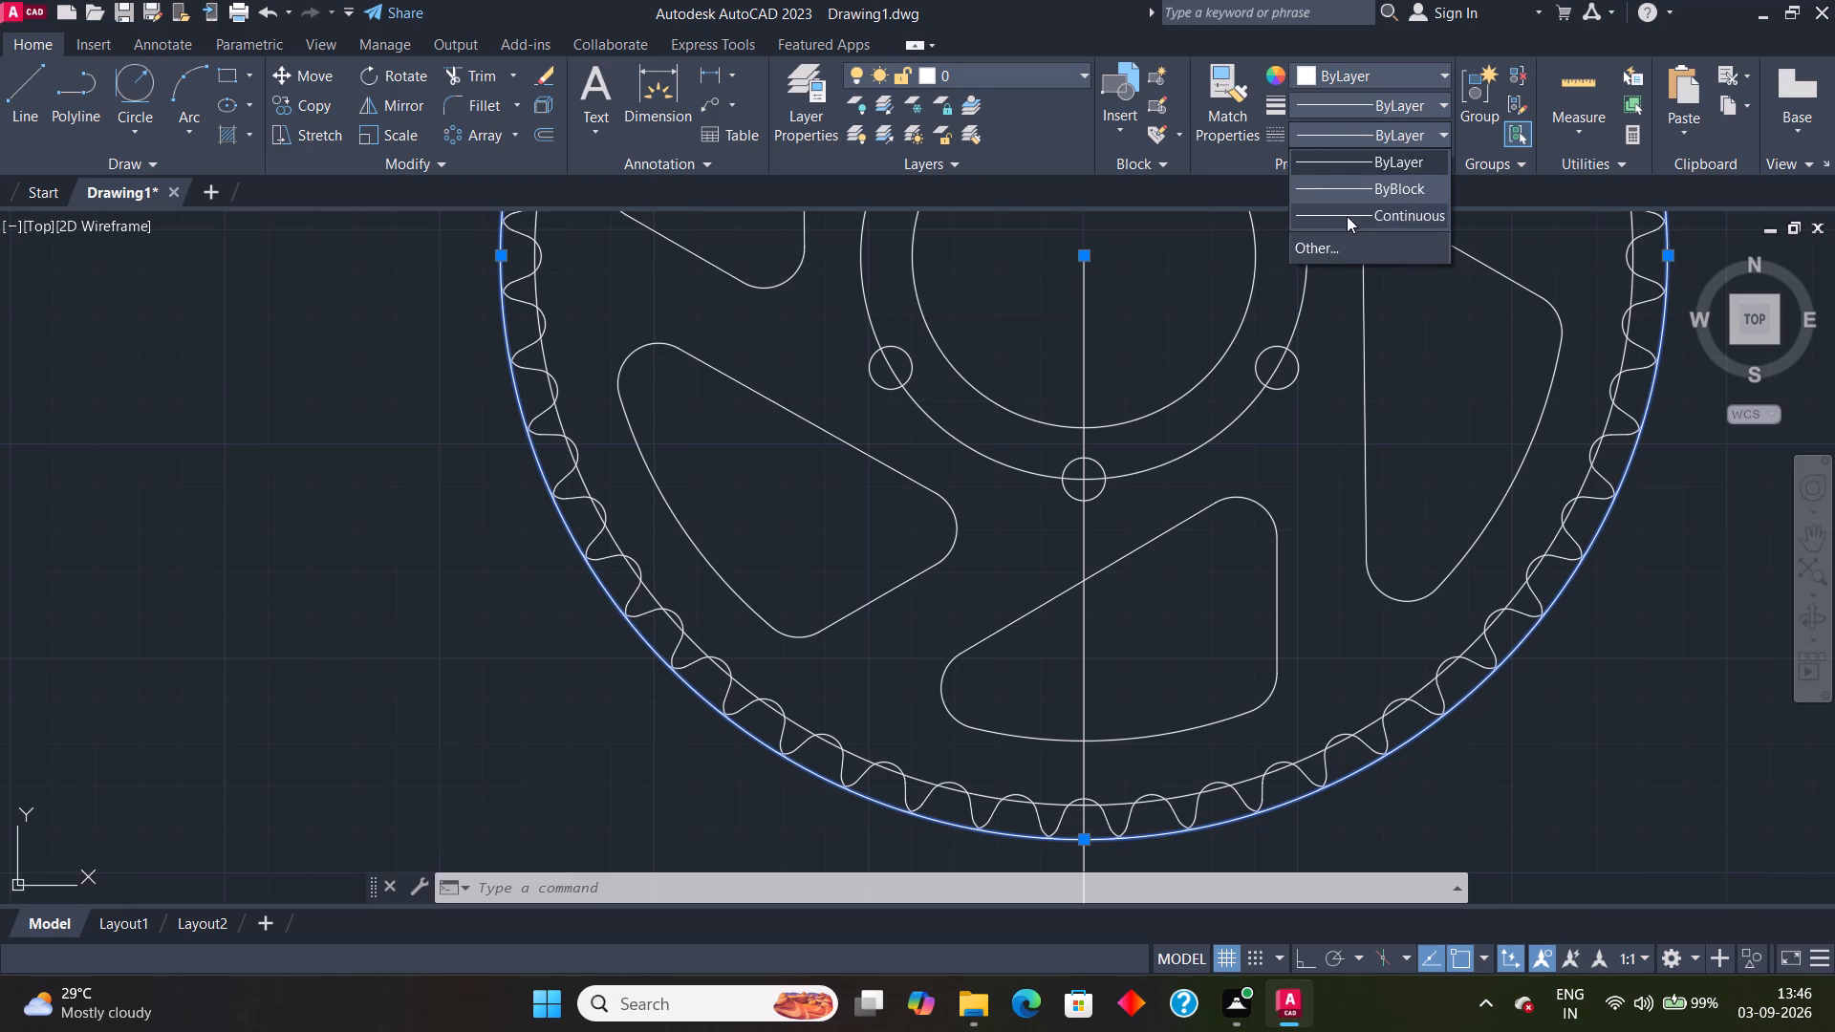
{"action": "left_click", "coordinate": [1343, 247]}
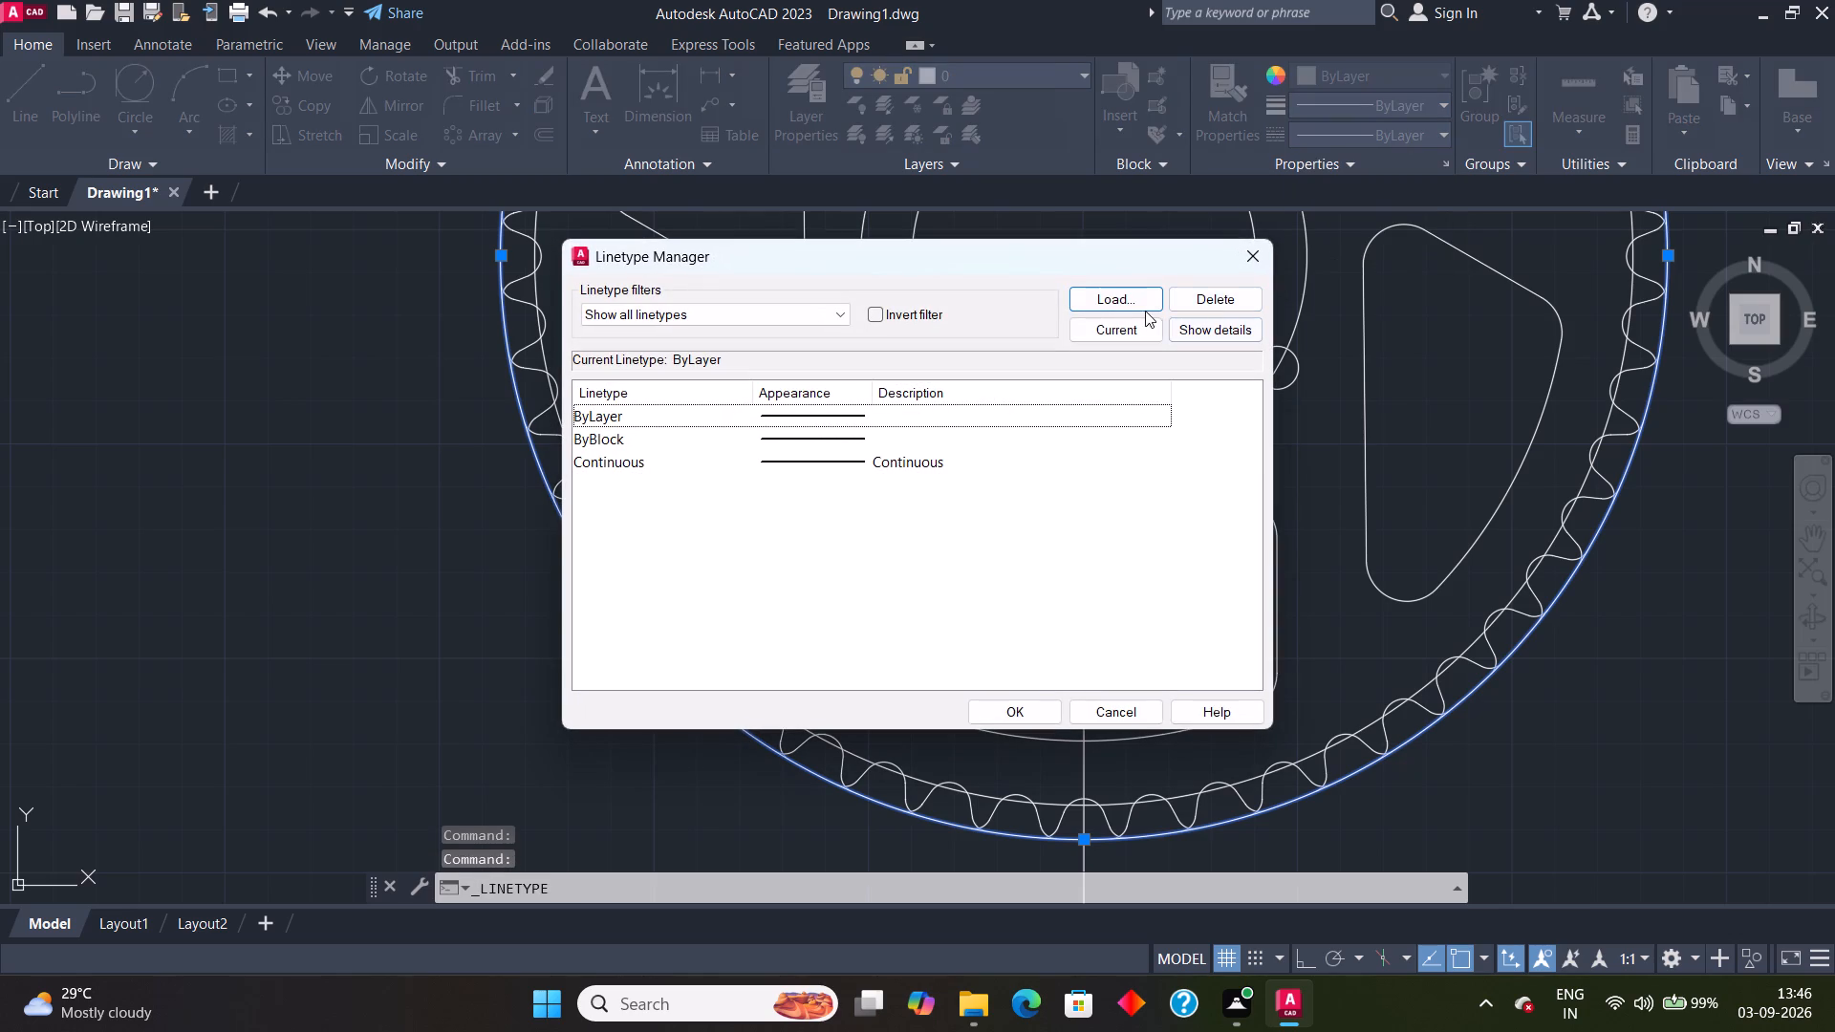
{"action": "left_click", "coordinate": [1125, 303]}
{"action": "left_click", "coordinate": [917, 457]}
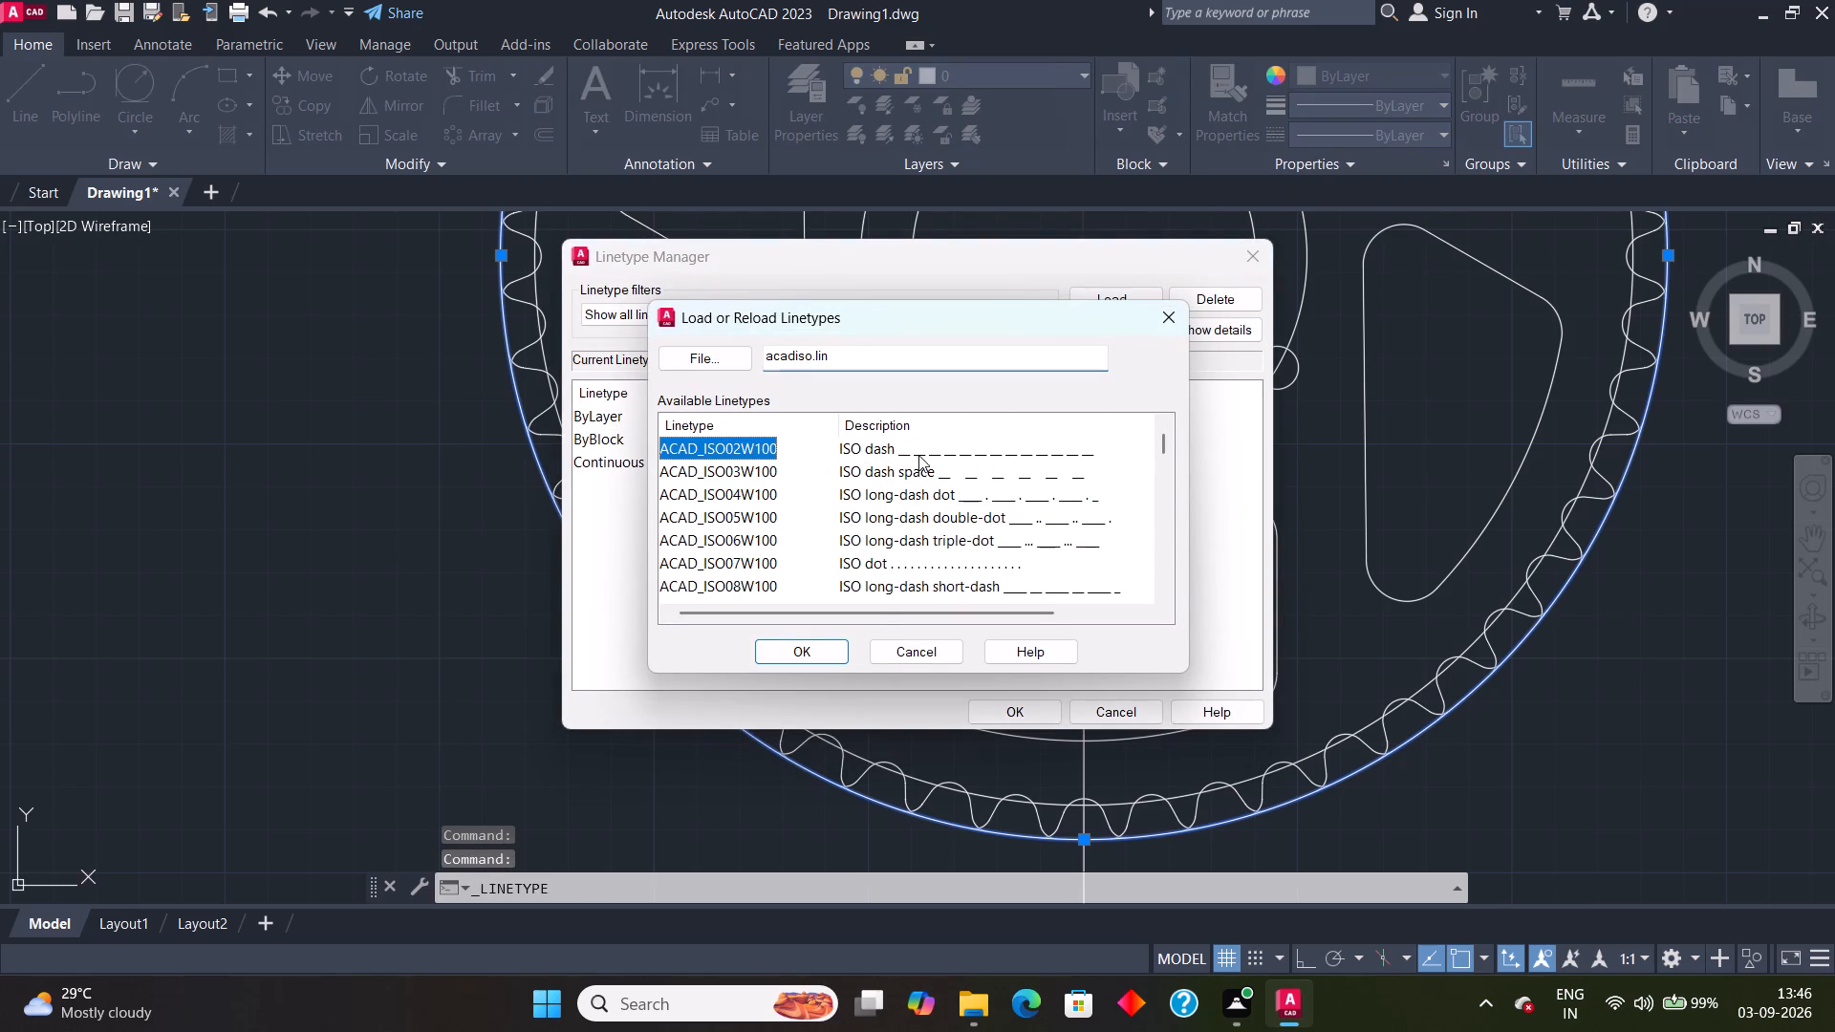
{"action": "left_click", "coordinate": [814, 648]}
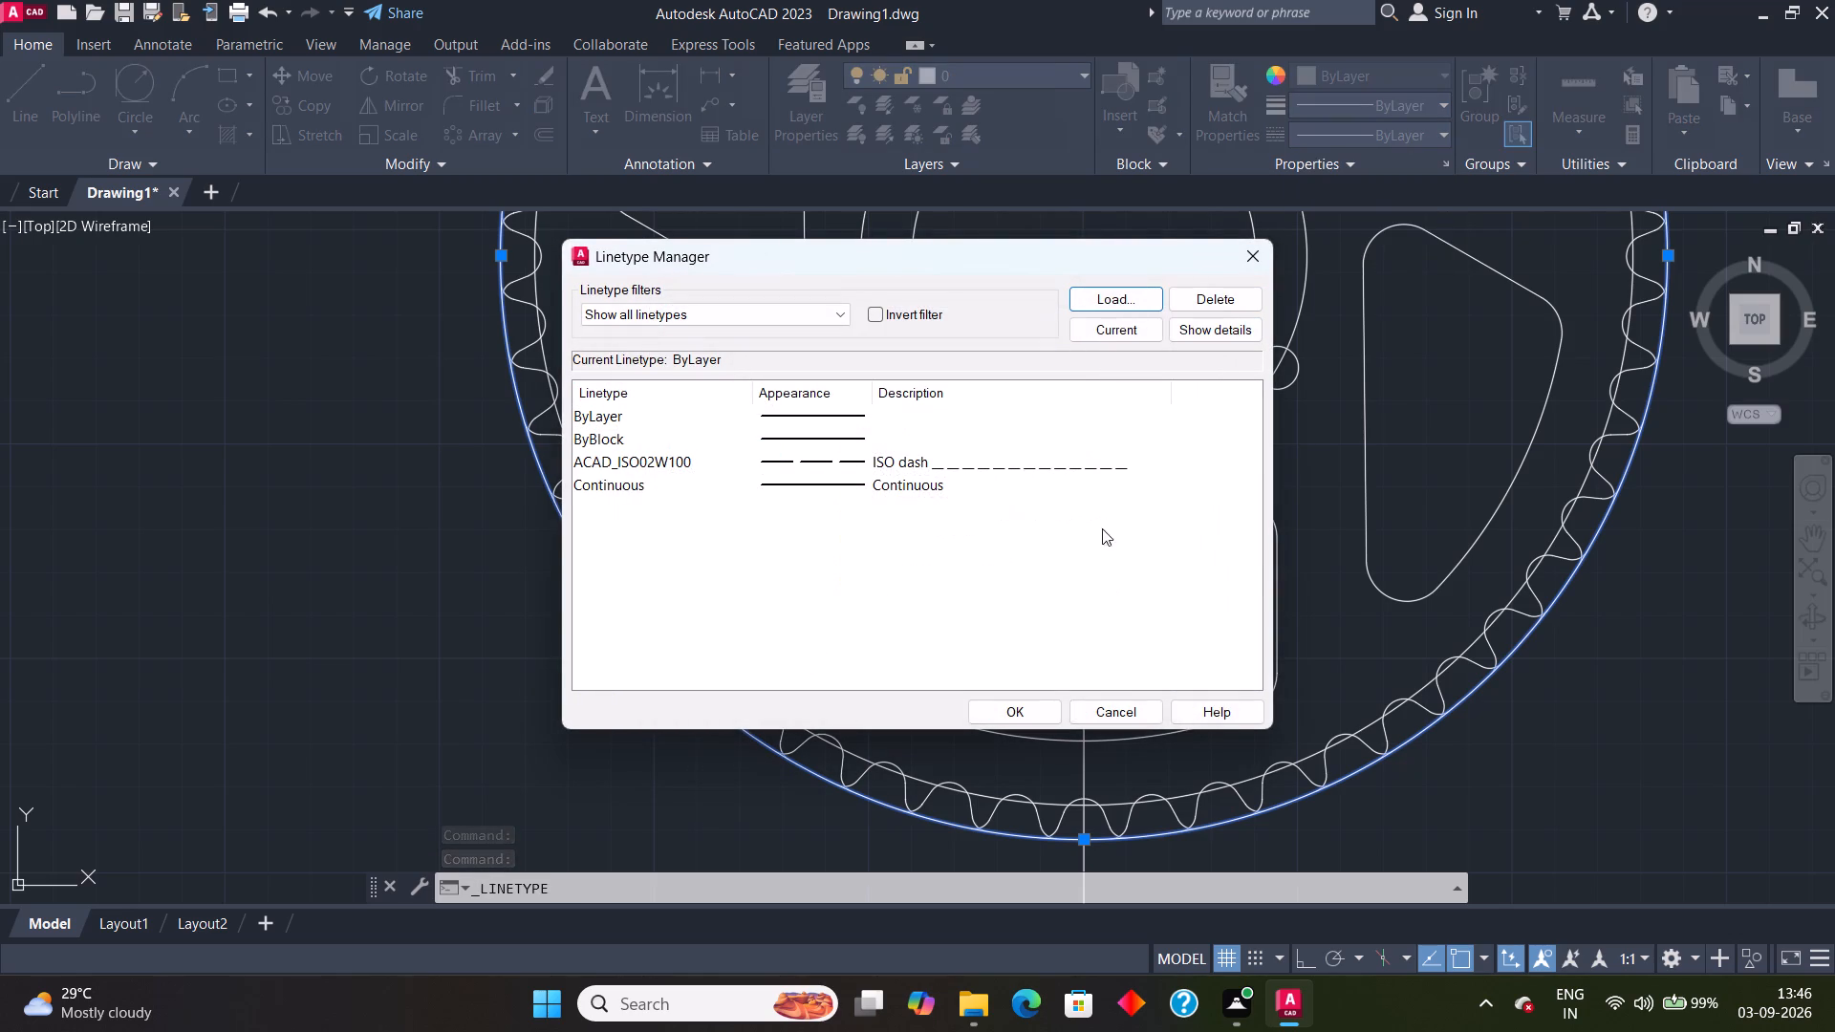
{"action": "left_click", "coordinate": [883, 469]}
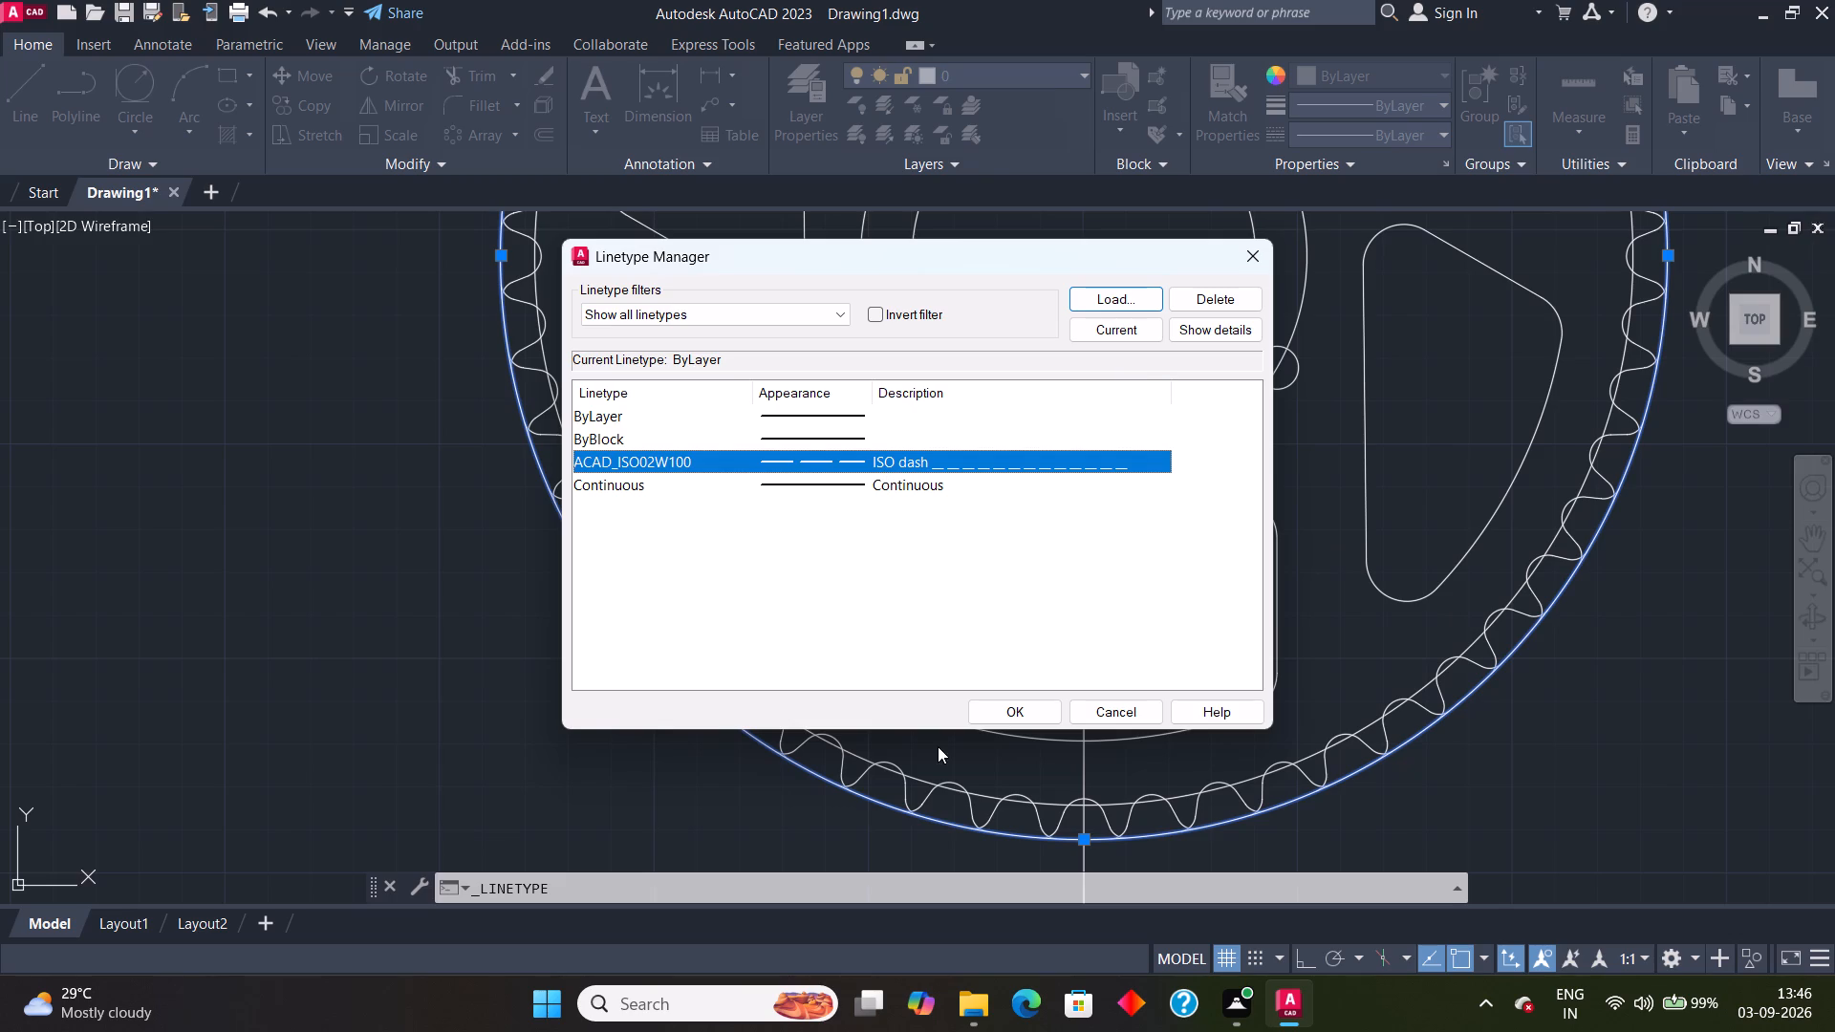
{"action": "left_click", "coordinate": [996, 712]}
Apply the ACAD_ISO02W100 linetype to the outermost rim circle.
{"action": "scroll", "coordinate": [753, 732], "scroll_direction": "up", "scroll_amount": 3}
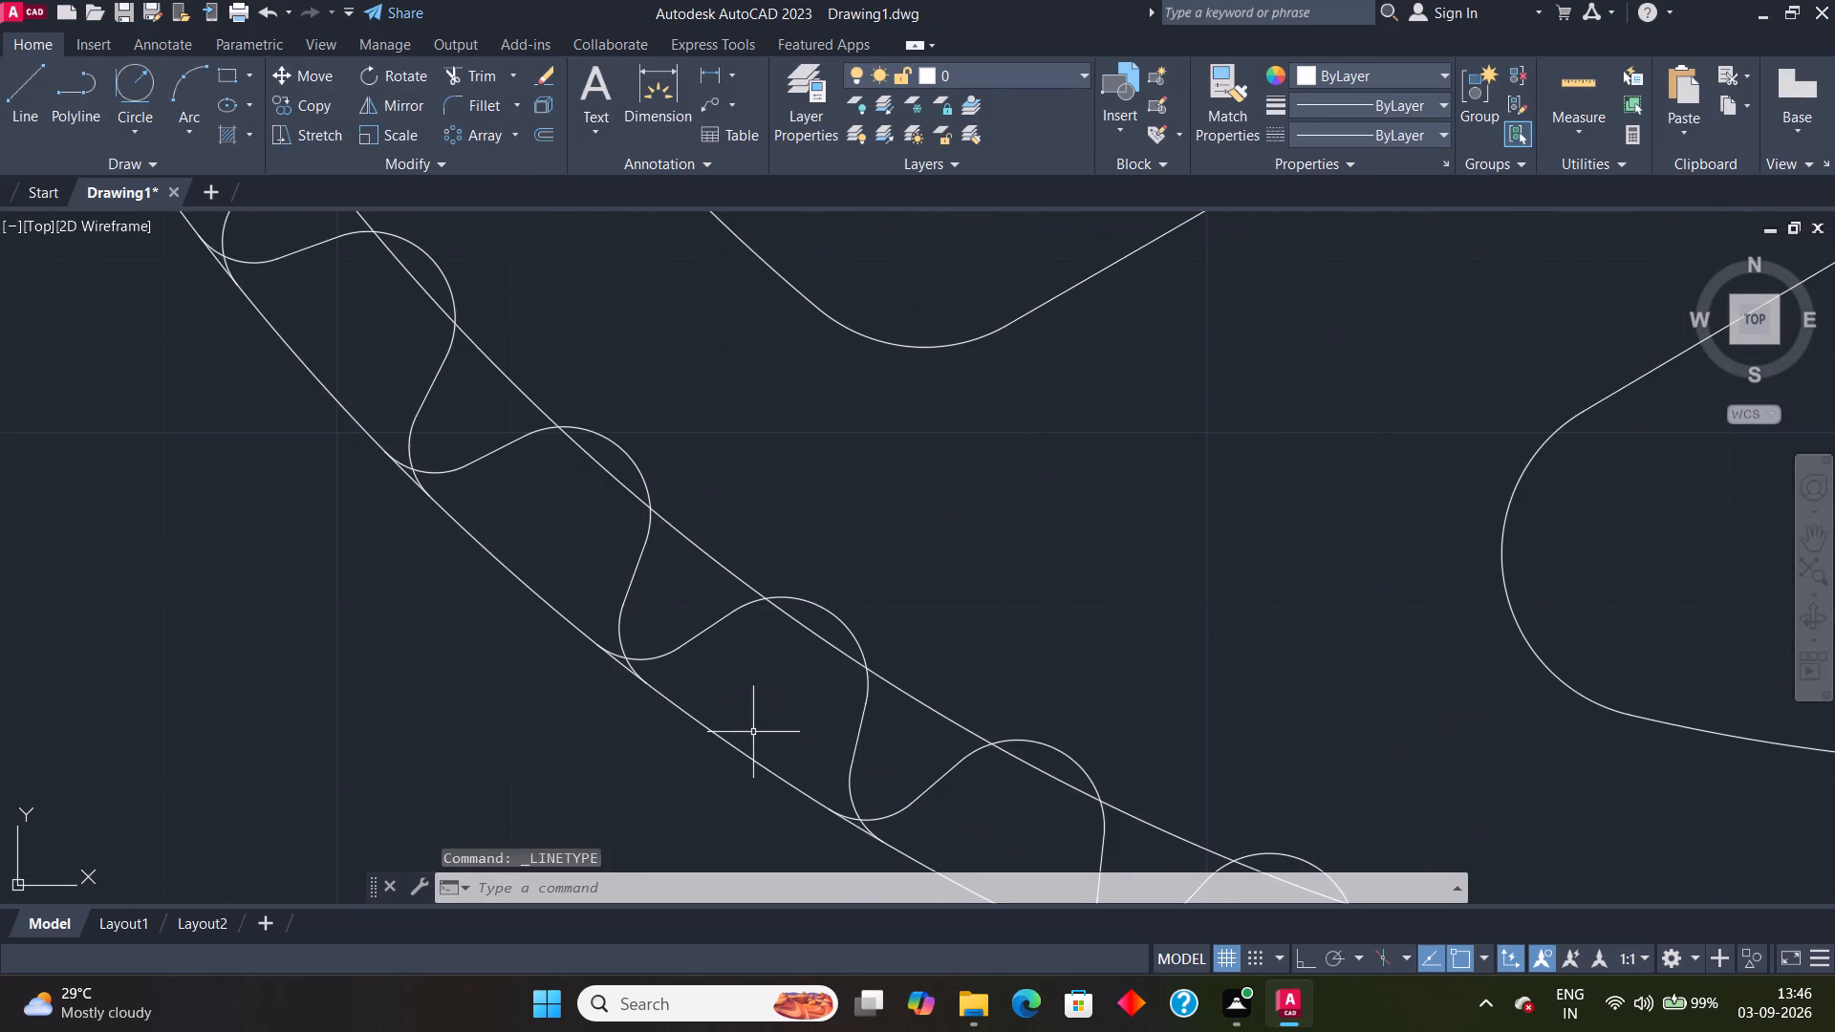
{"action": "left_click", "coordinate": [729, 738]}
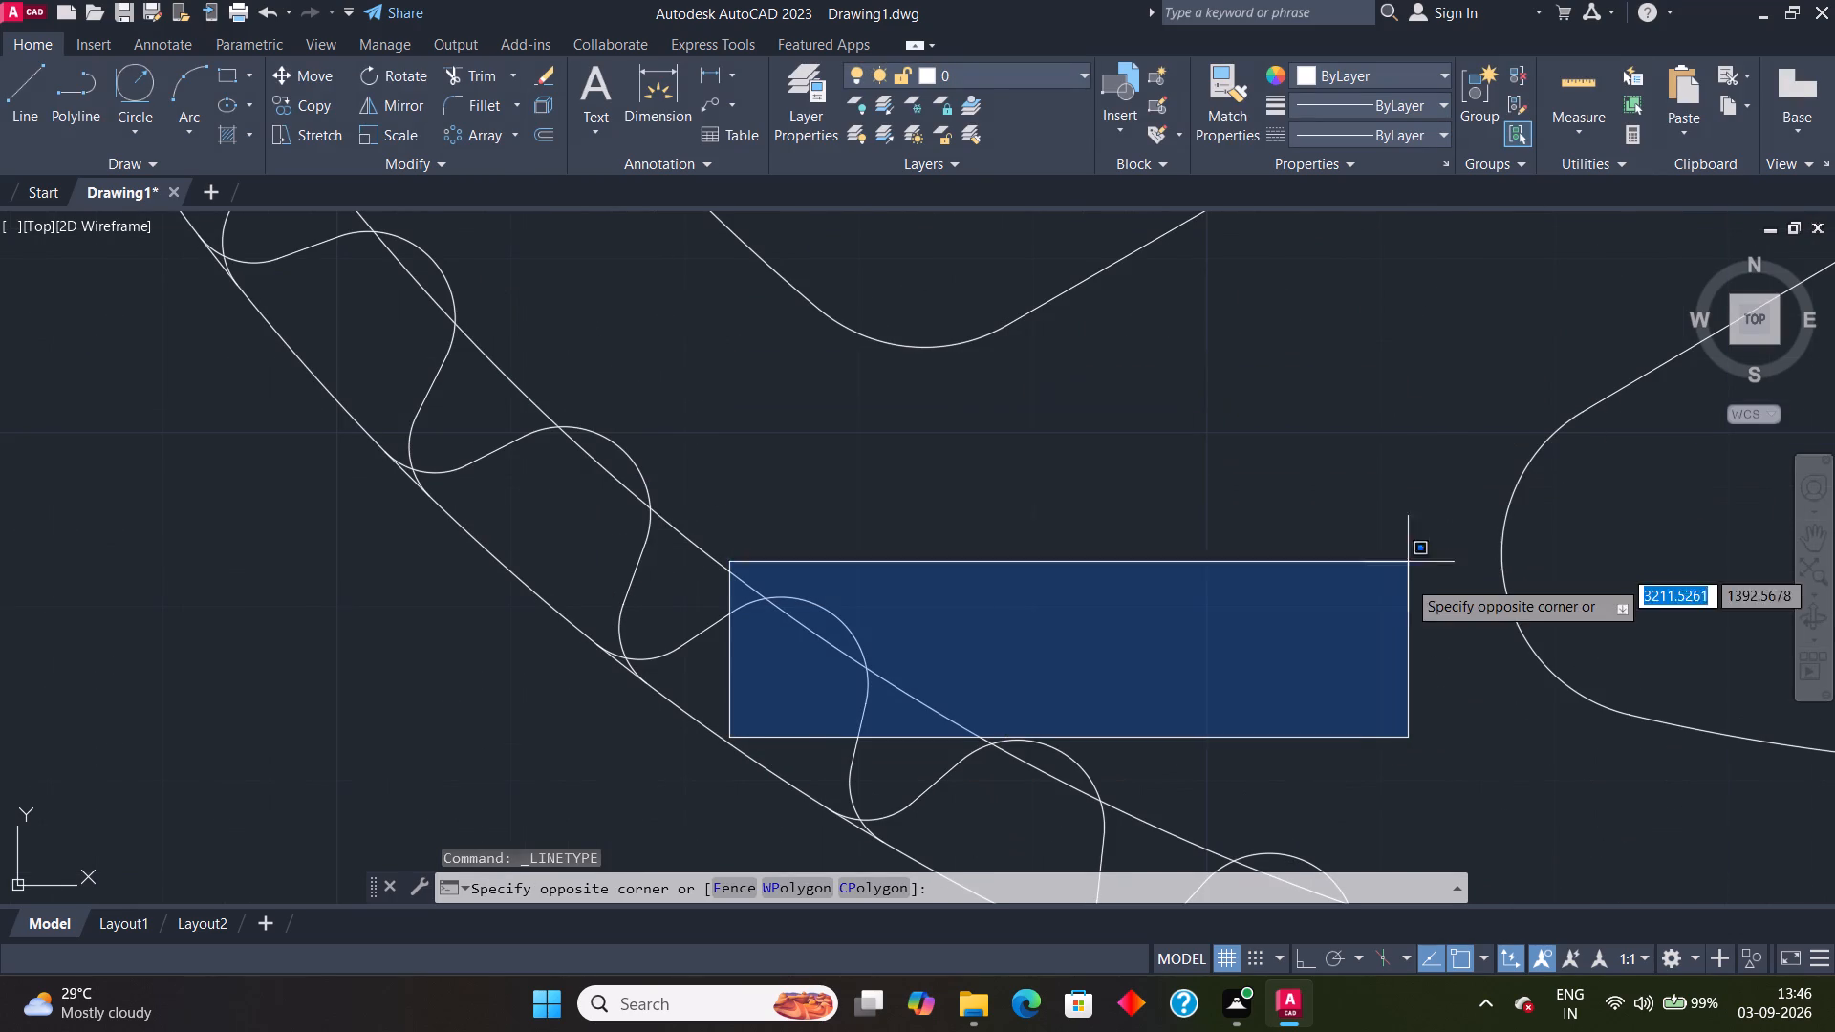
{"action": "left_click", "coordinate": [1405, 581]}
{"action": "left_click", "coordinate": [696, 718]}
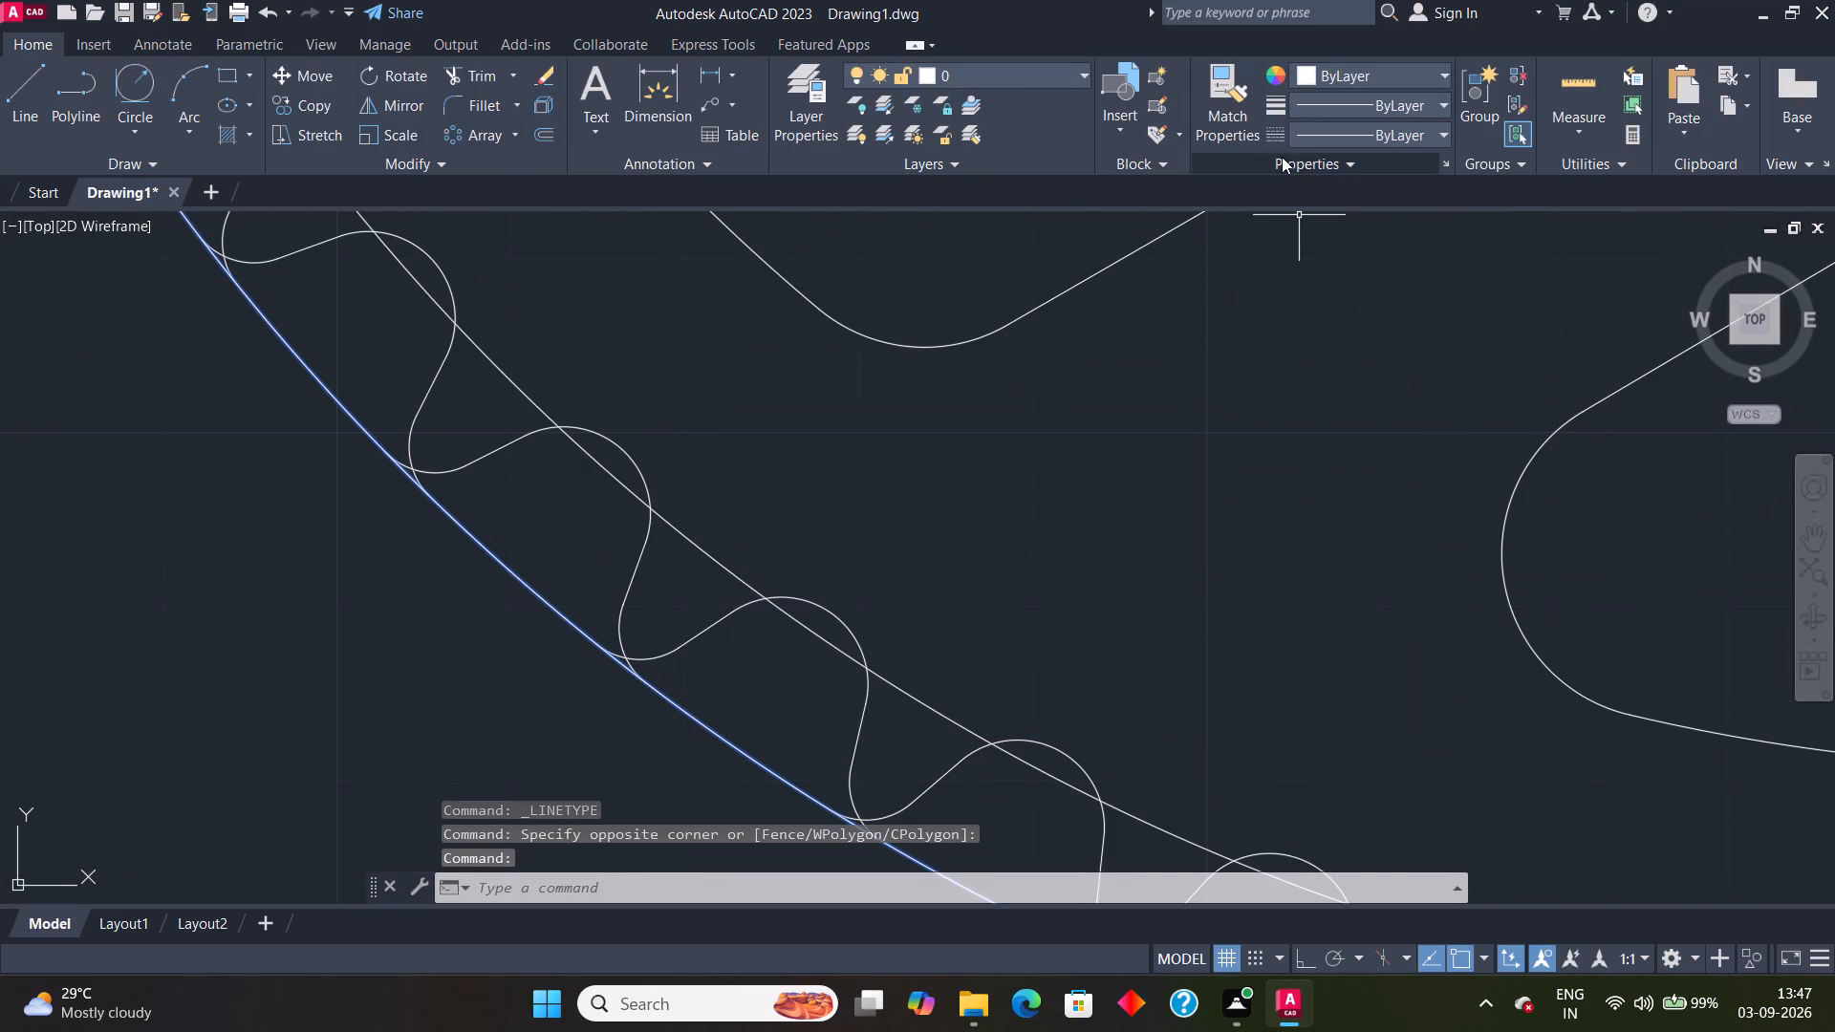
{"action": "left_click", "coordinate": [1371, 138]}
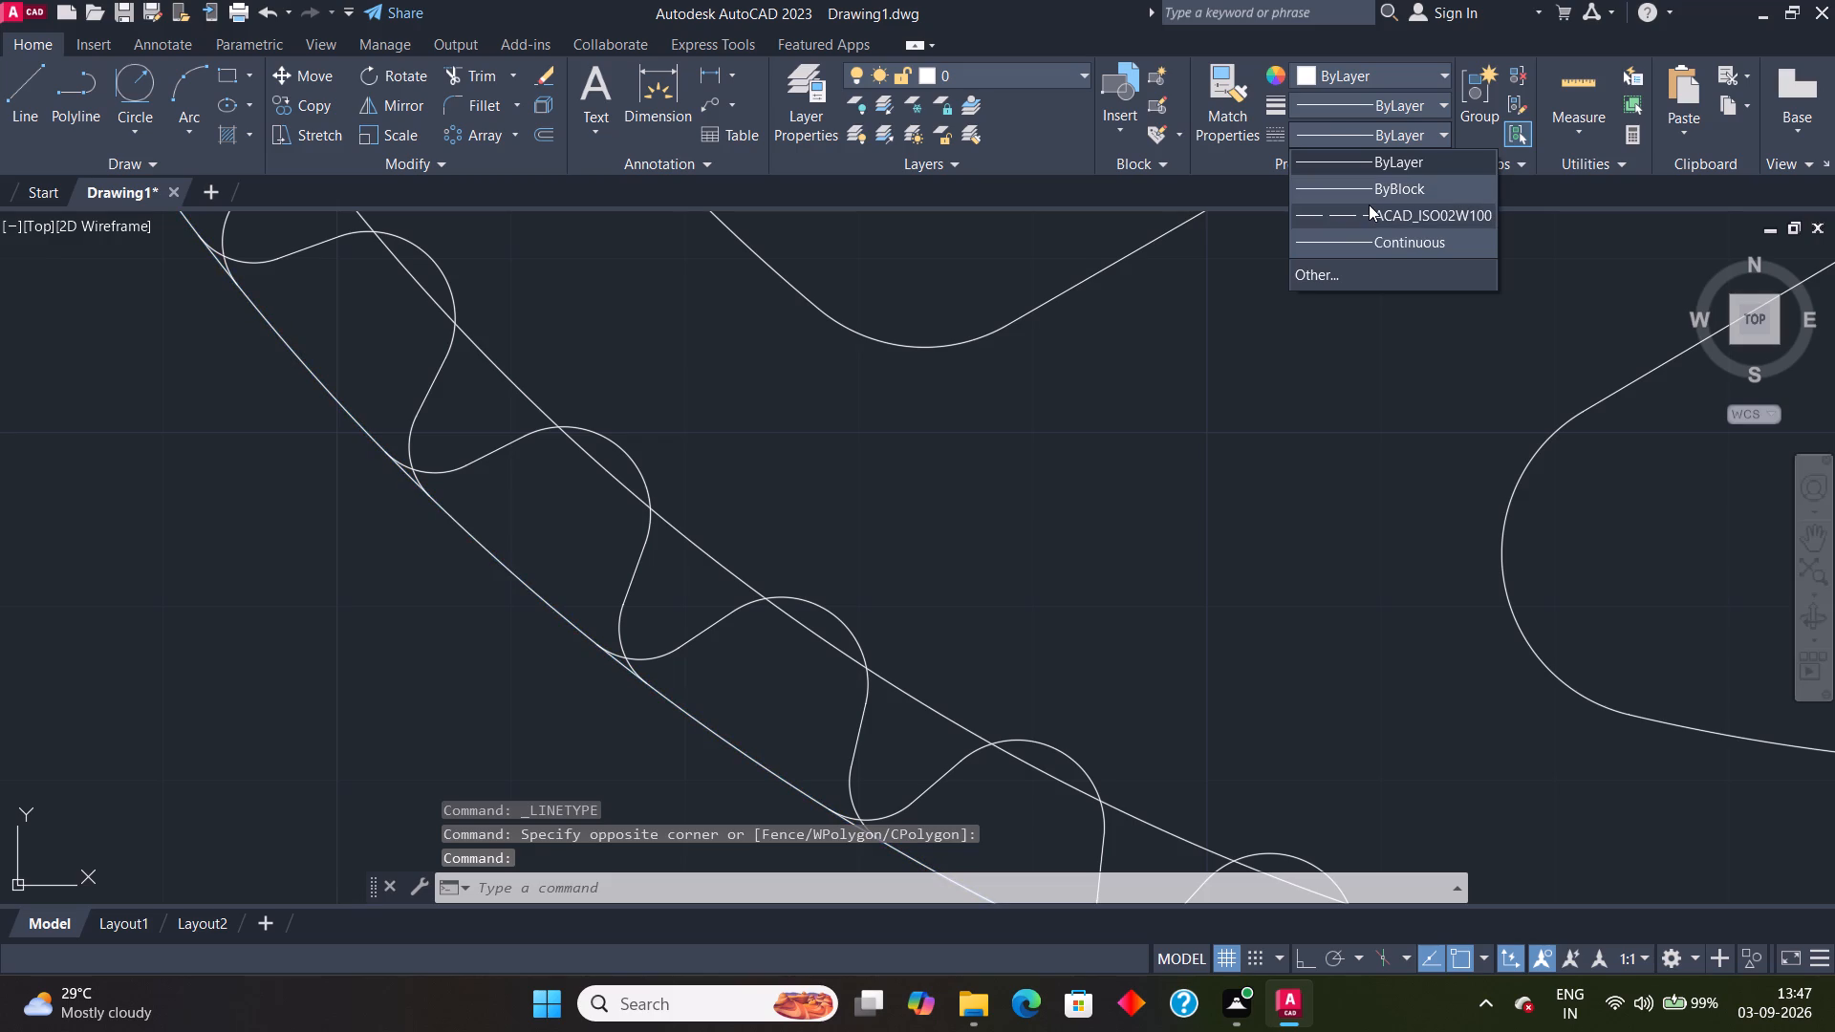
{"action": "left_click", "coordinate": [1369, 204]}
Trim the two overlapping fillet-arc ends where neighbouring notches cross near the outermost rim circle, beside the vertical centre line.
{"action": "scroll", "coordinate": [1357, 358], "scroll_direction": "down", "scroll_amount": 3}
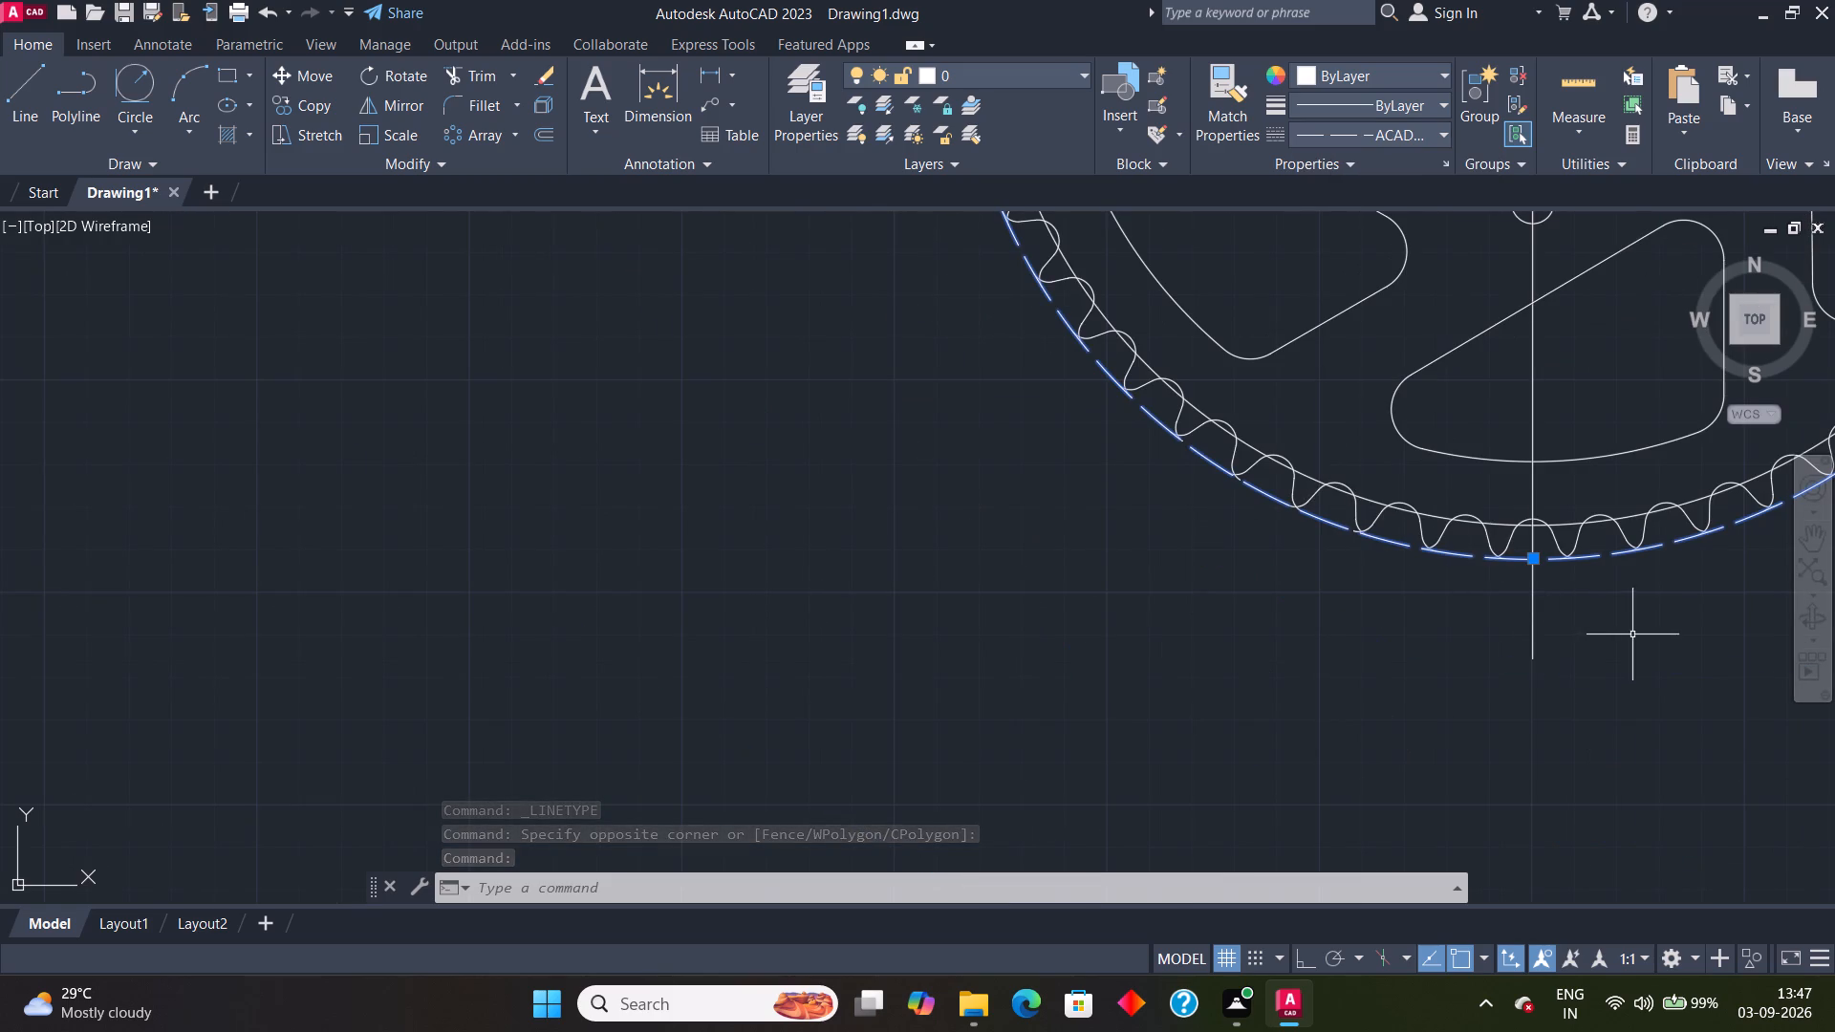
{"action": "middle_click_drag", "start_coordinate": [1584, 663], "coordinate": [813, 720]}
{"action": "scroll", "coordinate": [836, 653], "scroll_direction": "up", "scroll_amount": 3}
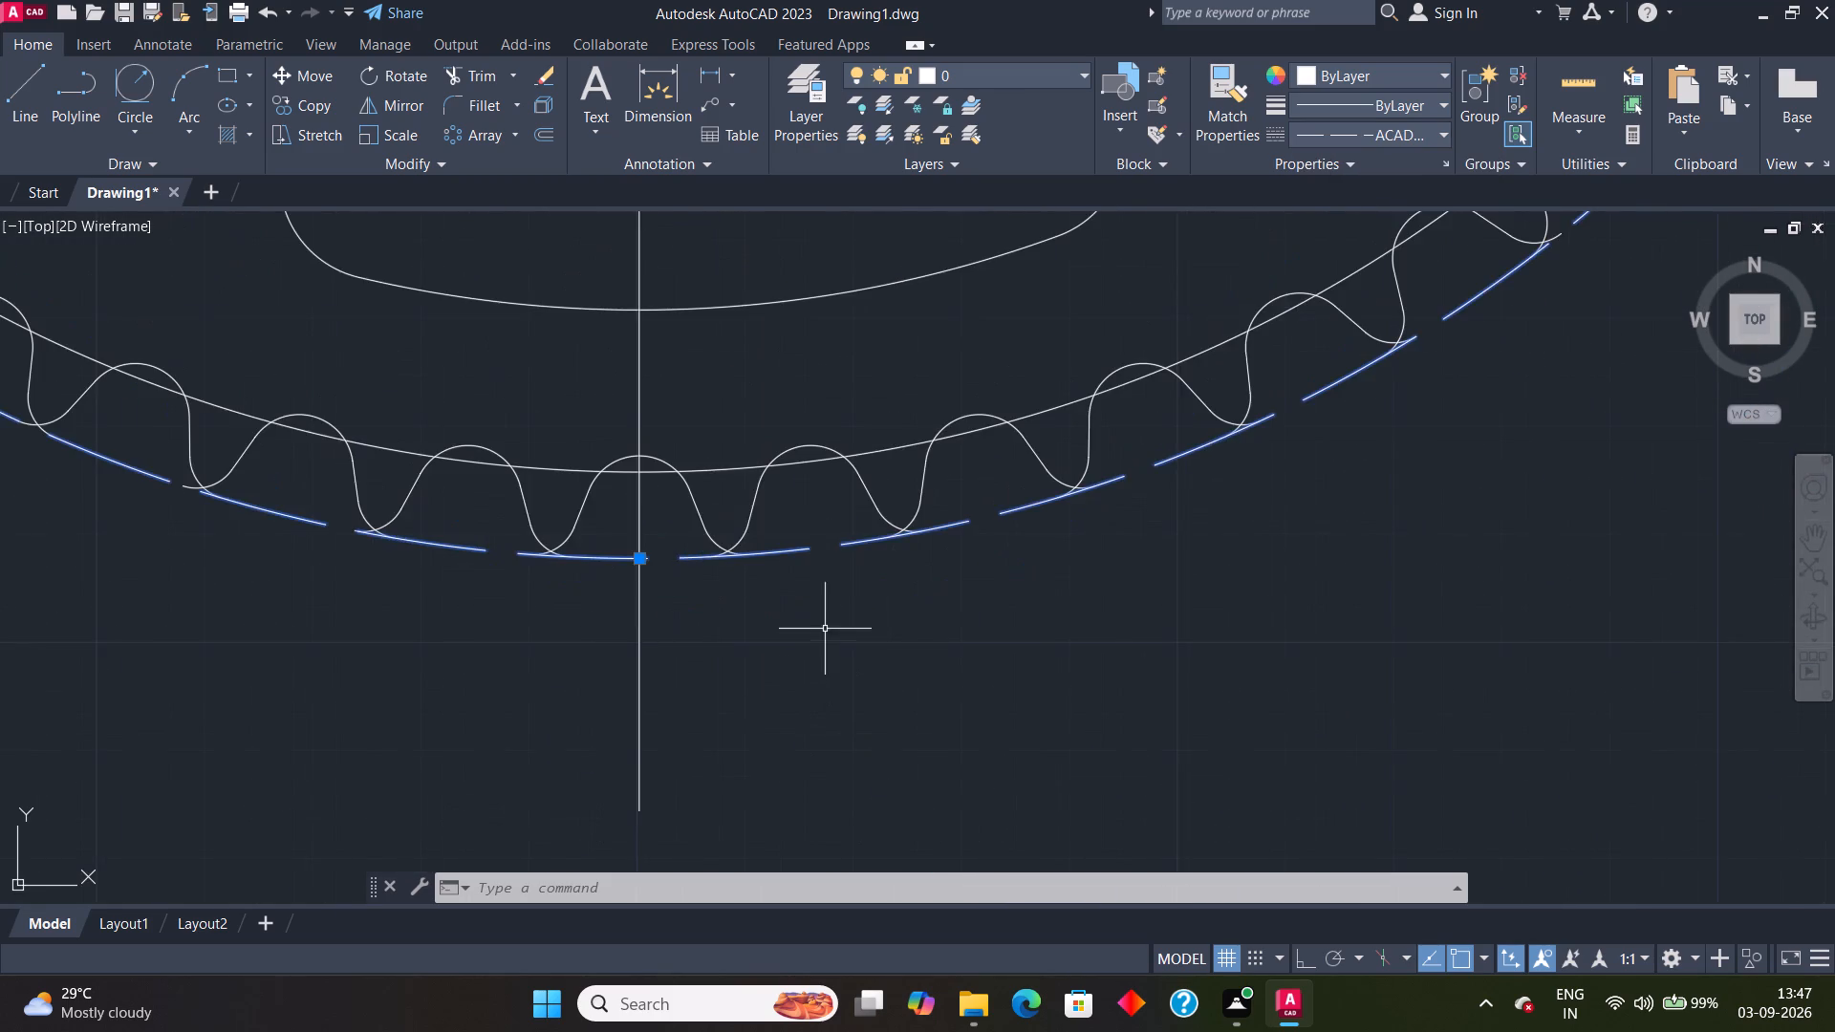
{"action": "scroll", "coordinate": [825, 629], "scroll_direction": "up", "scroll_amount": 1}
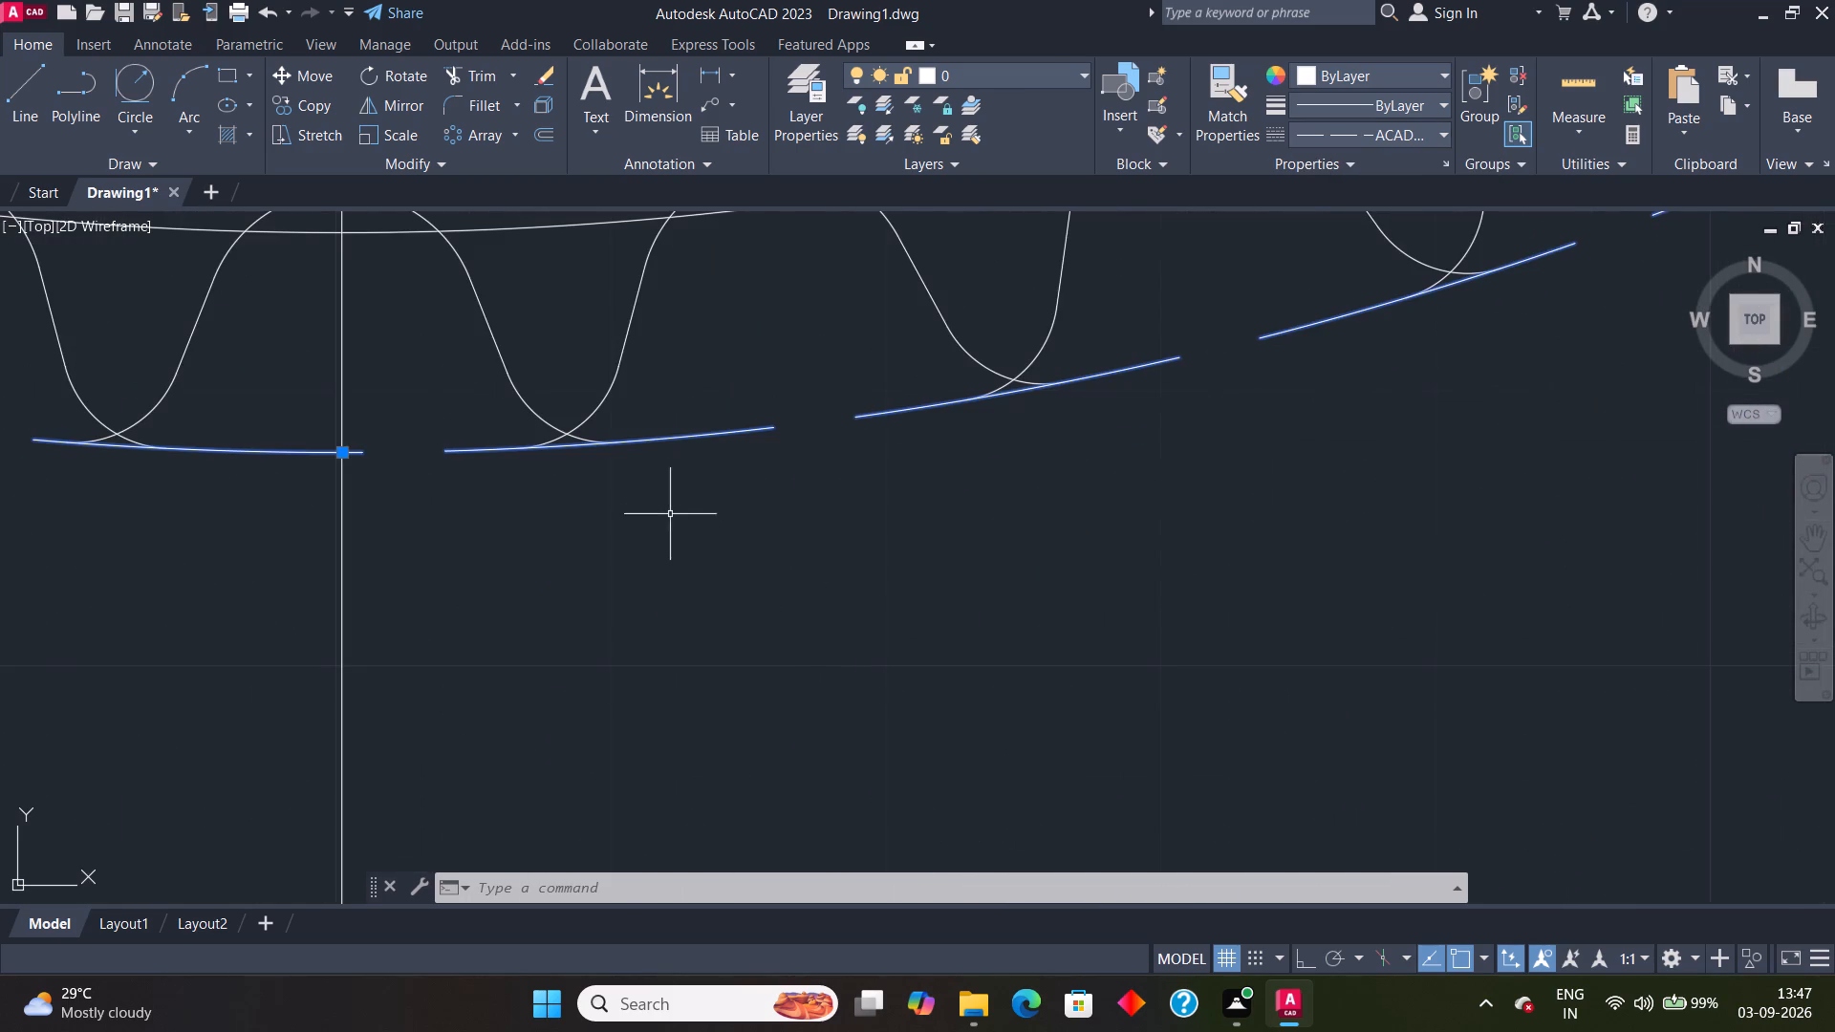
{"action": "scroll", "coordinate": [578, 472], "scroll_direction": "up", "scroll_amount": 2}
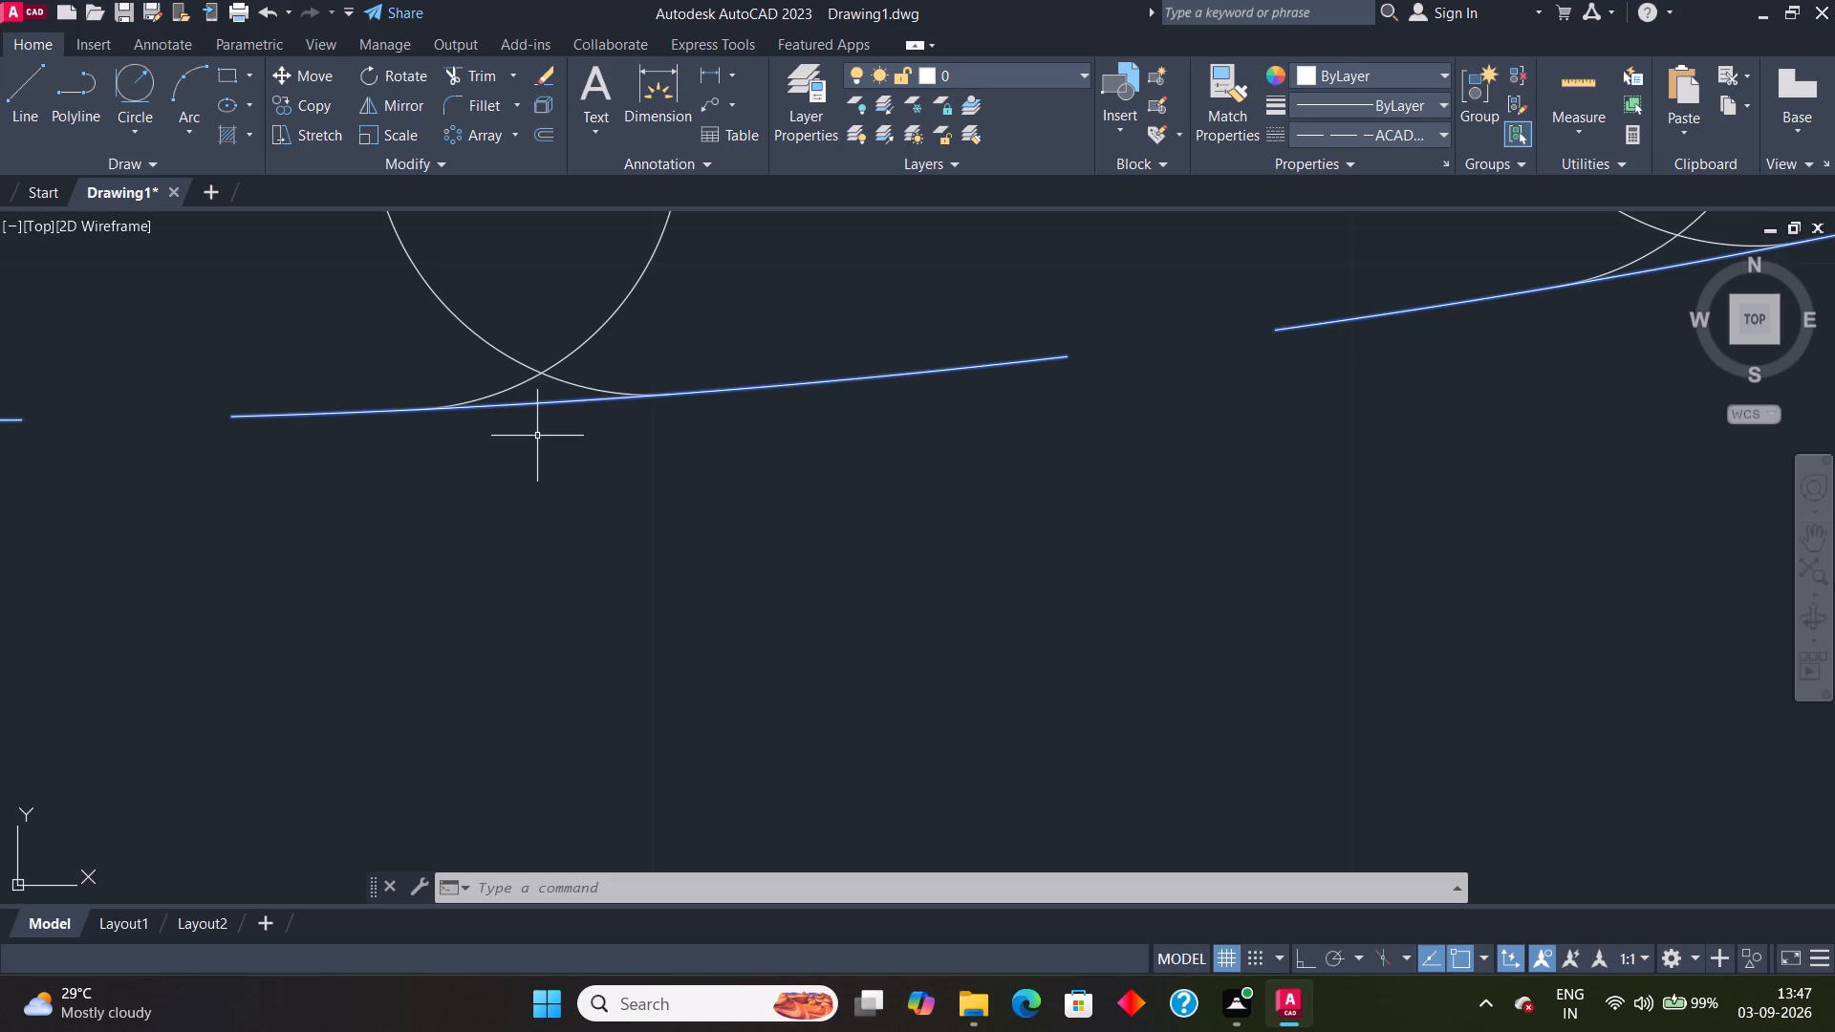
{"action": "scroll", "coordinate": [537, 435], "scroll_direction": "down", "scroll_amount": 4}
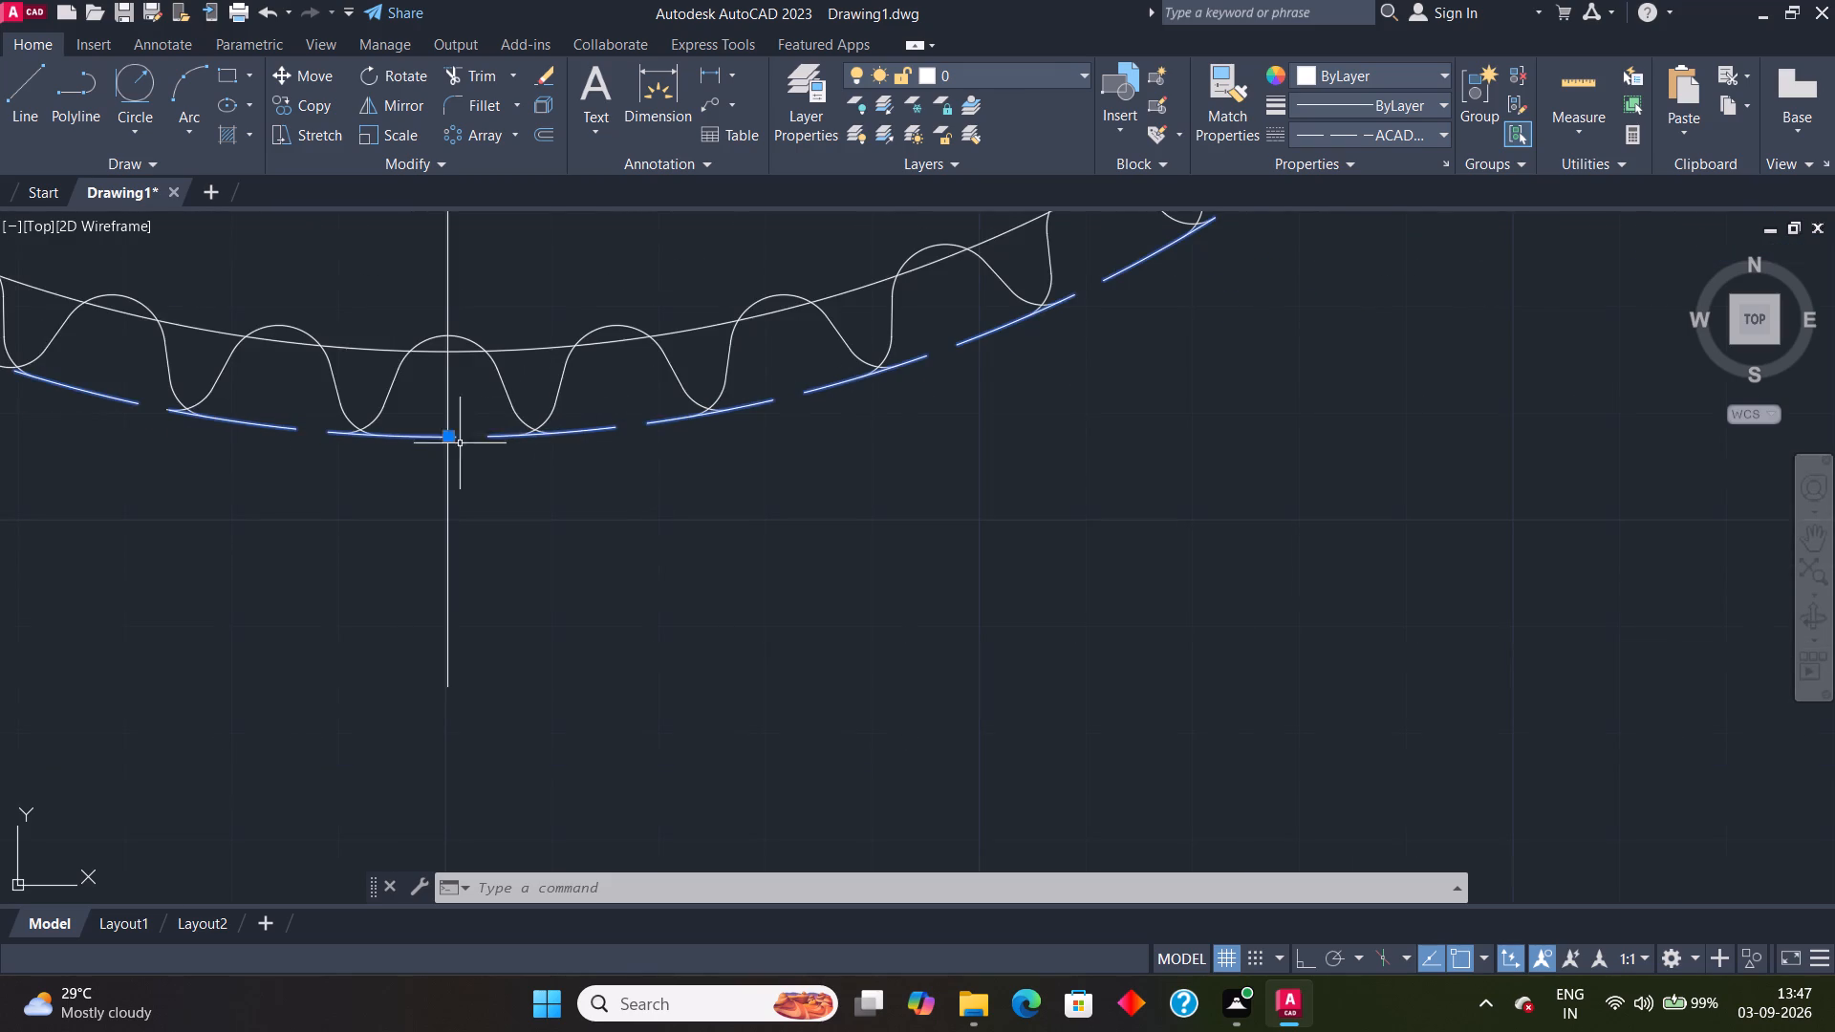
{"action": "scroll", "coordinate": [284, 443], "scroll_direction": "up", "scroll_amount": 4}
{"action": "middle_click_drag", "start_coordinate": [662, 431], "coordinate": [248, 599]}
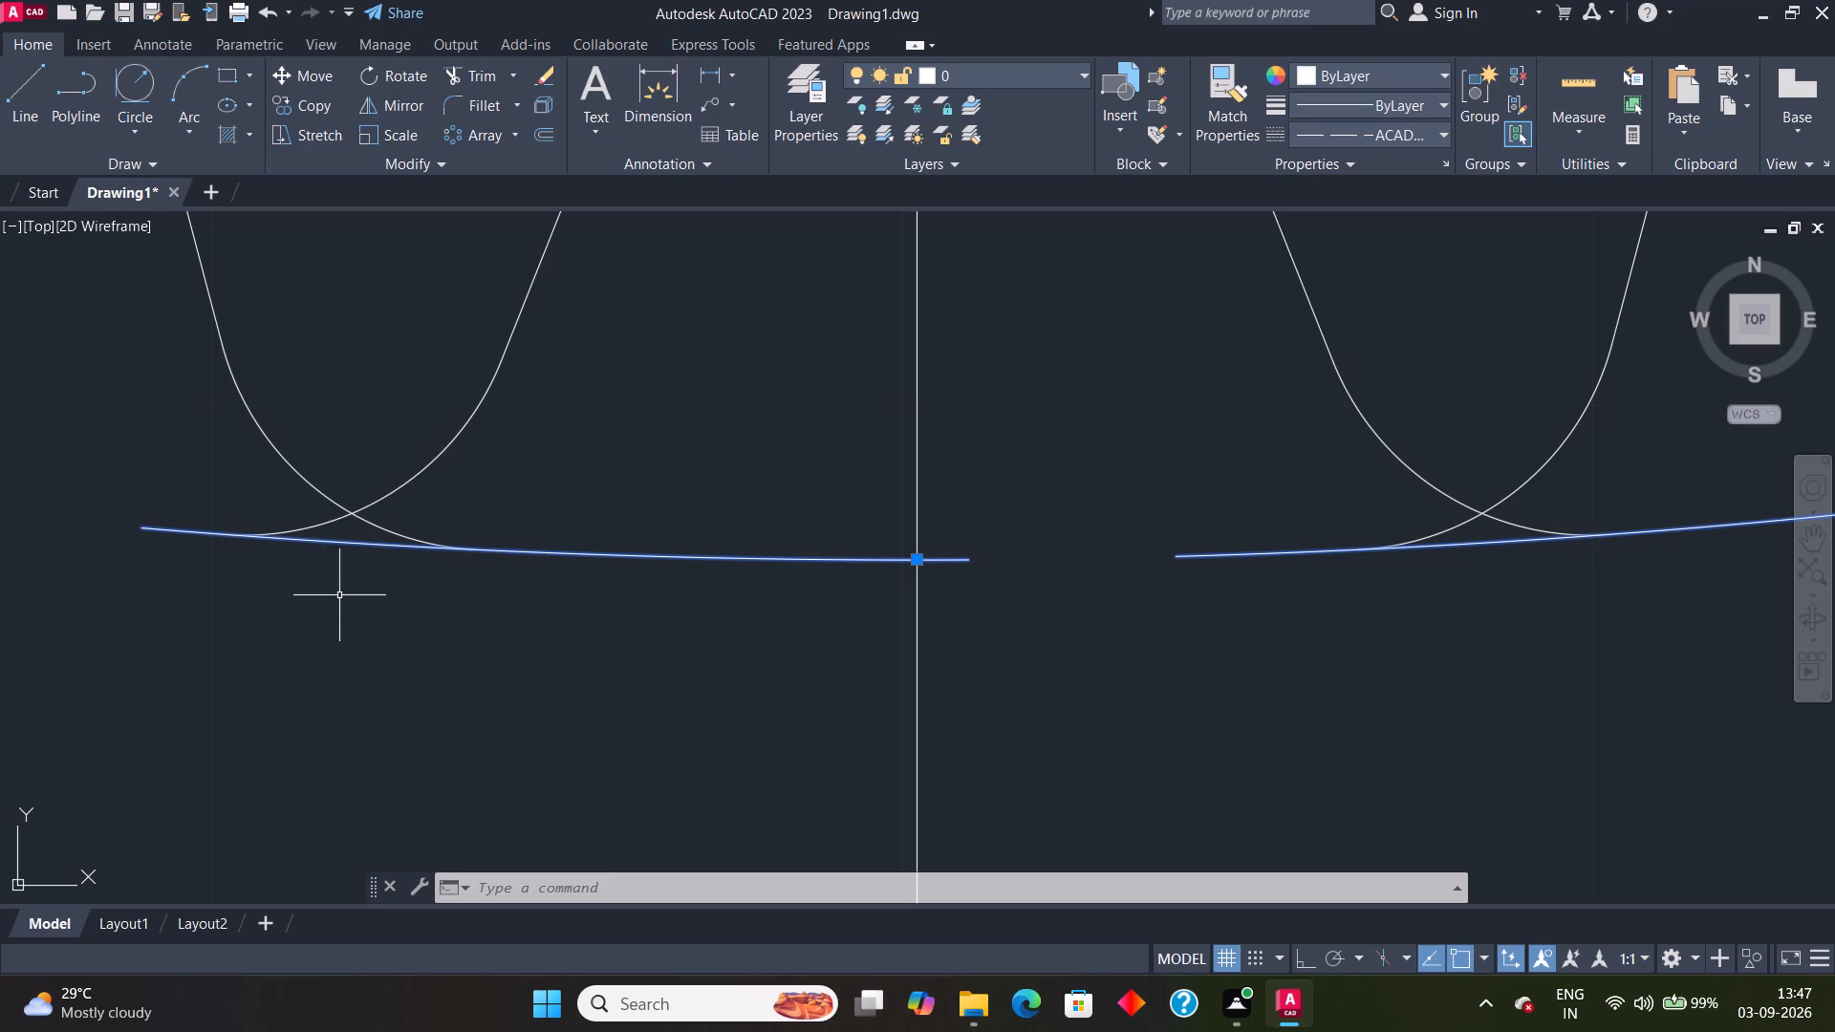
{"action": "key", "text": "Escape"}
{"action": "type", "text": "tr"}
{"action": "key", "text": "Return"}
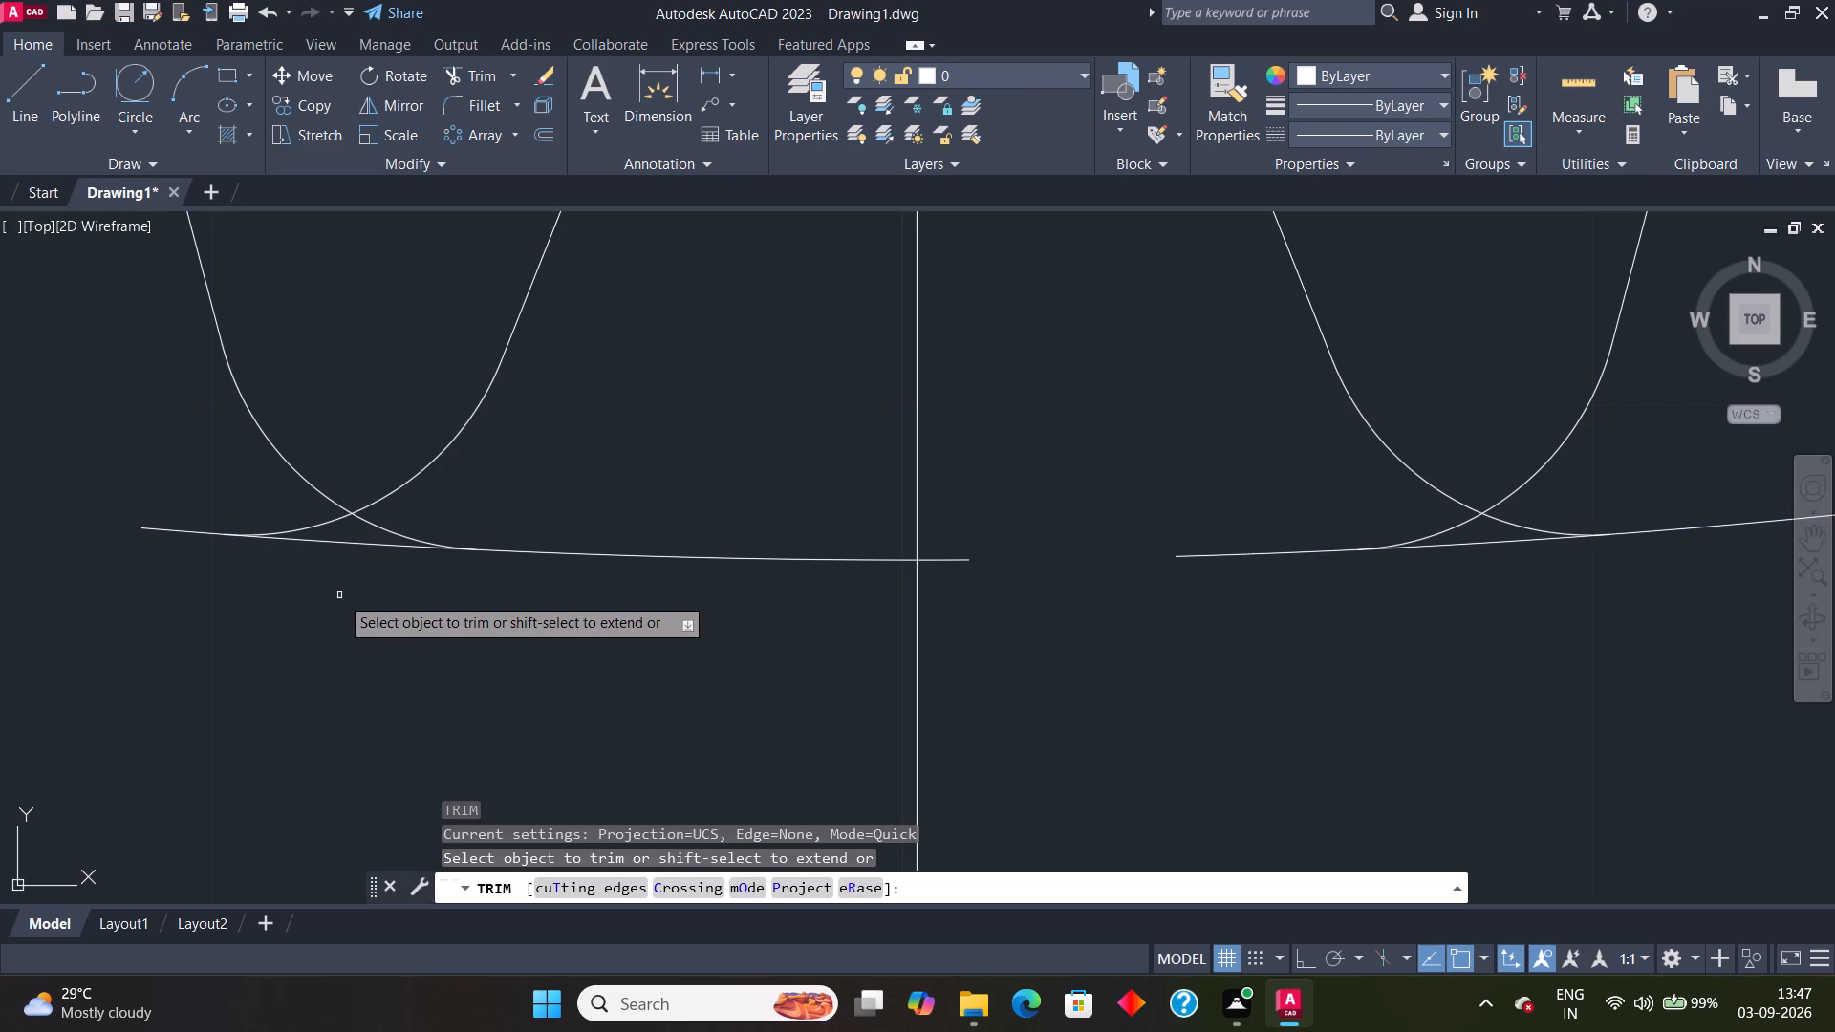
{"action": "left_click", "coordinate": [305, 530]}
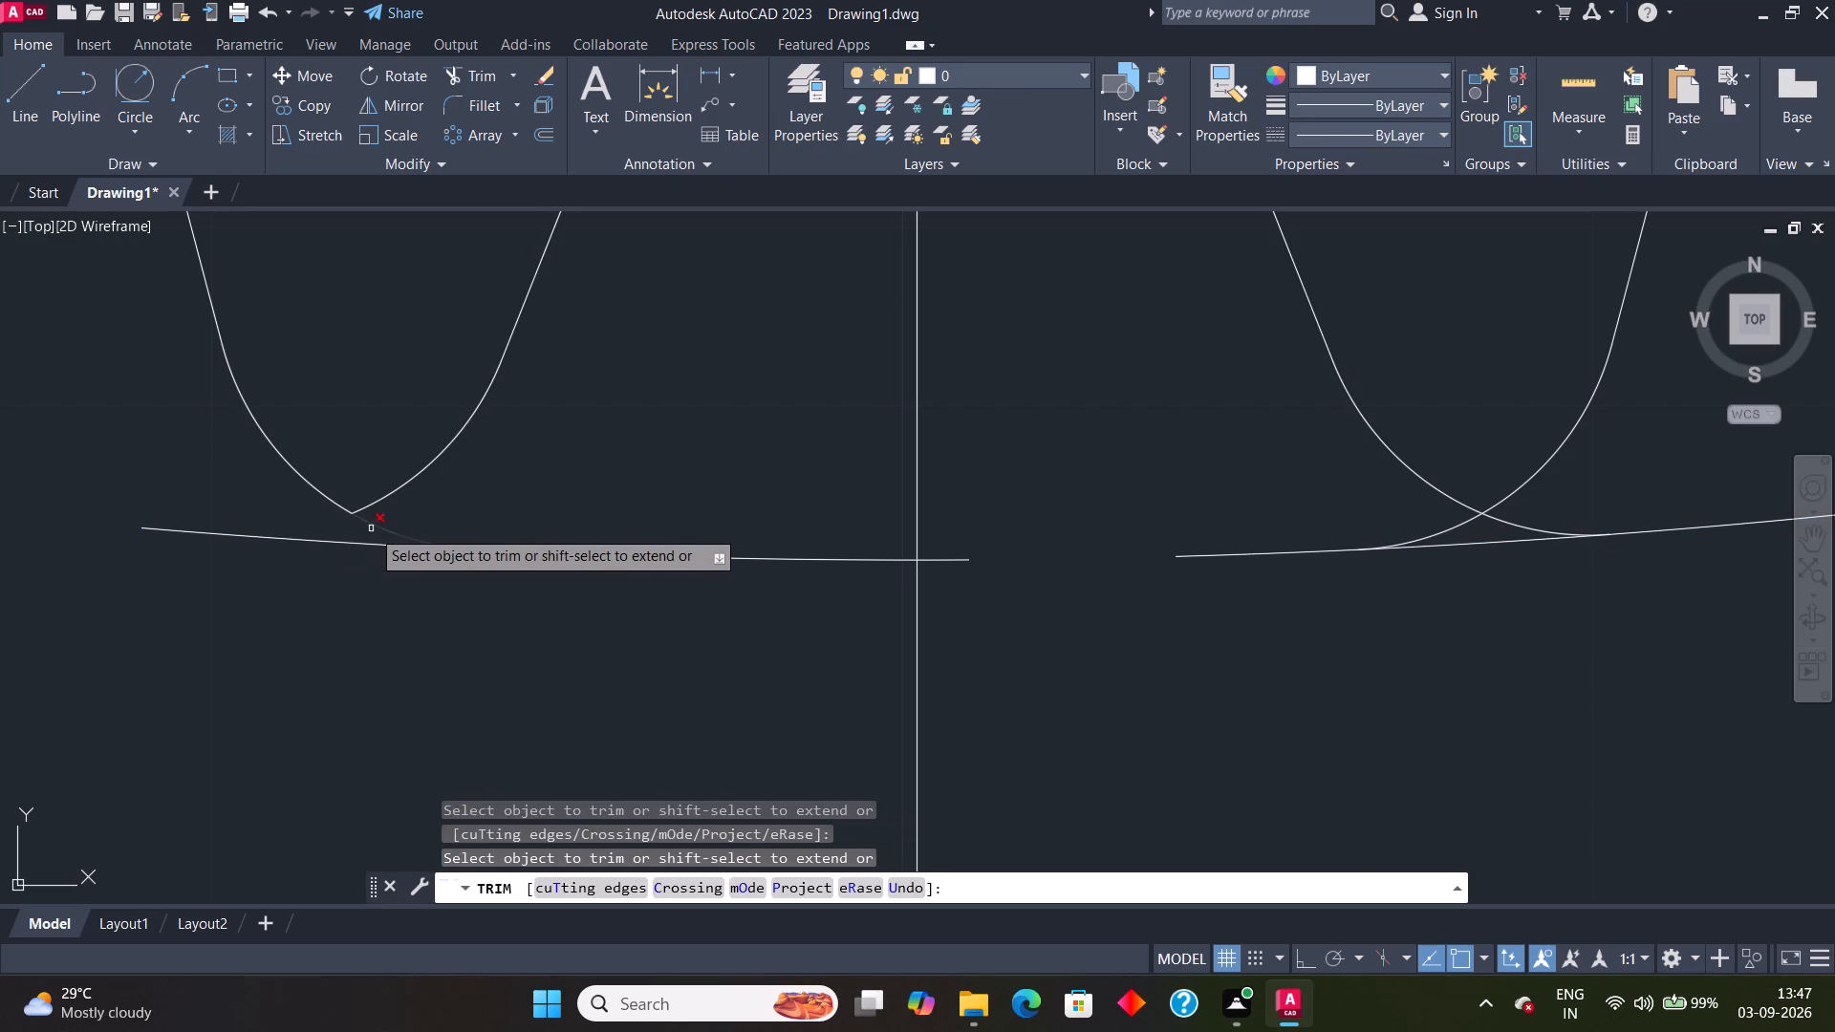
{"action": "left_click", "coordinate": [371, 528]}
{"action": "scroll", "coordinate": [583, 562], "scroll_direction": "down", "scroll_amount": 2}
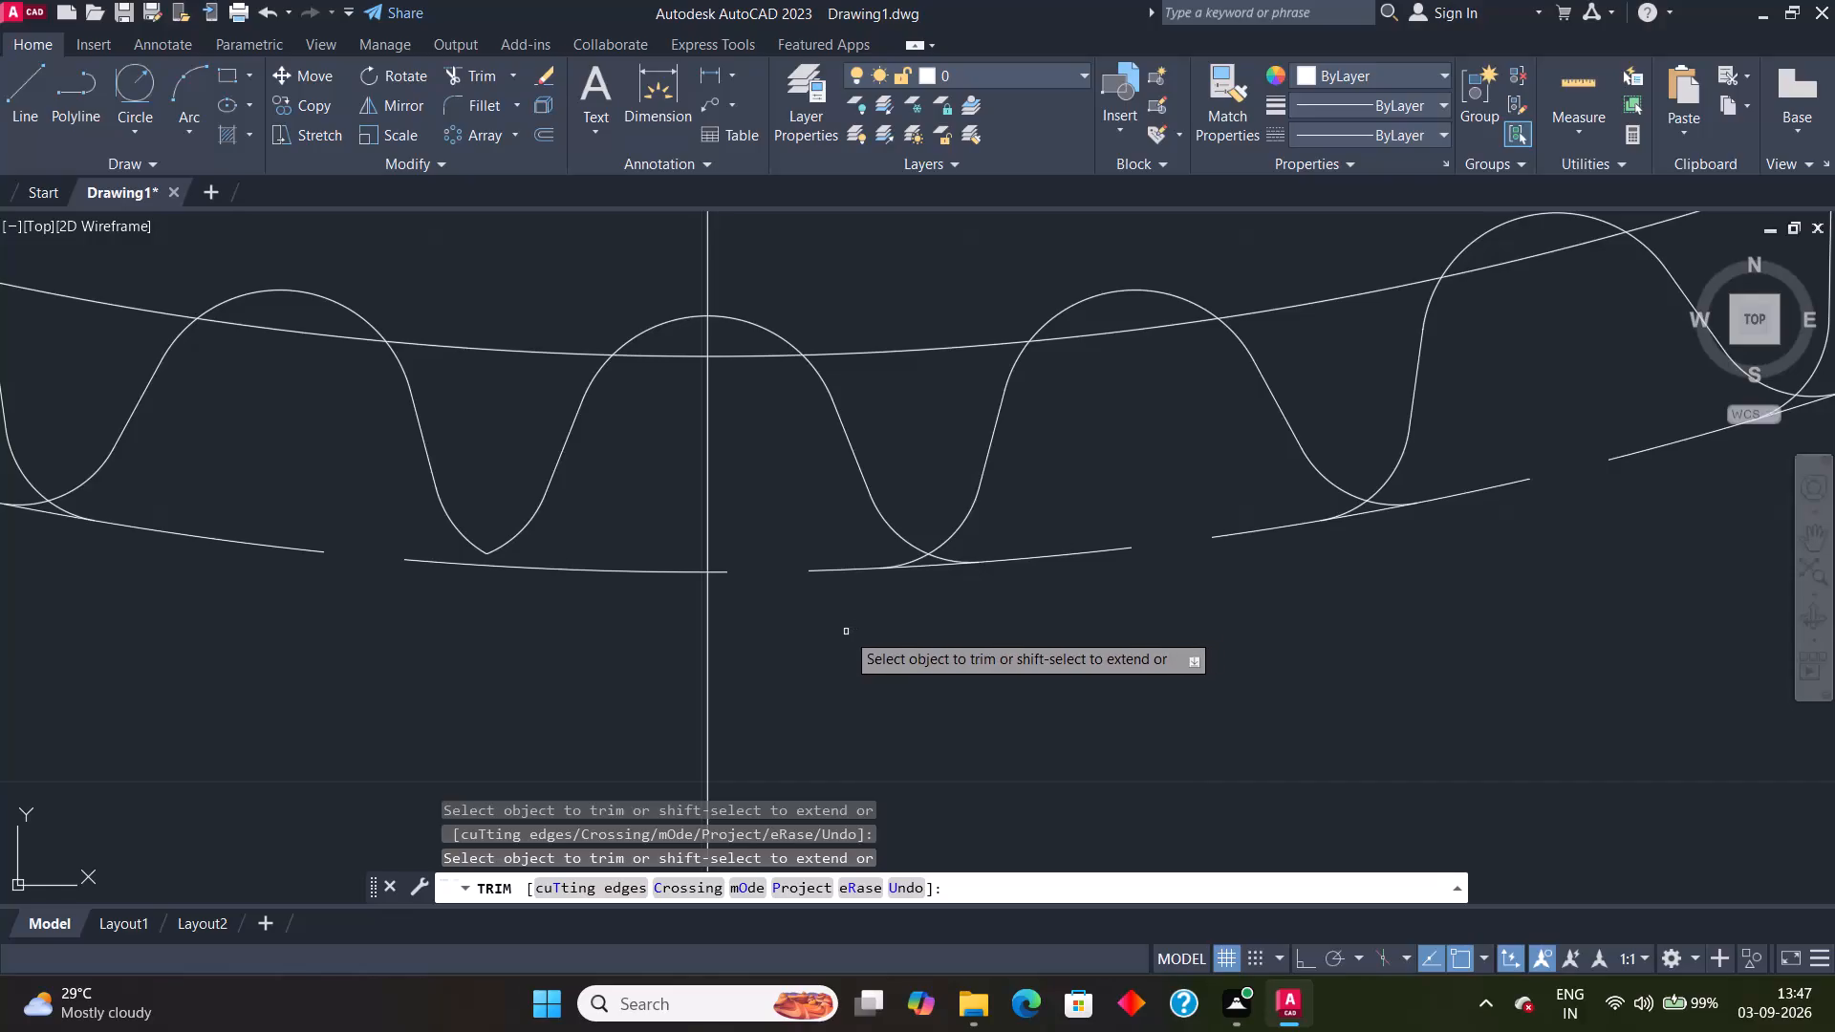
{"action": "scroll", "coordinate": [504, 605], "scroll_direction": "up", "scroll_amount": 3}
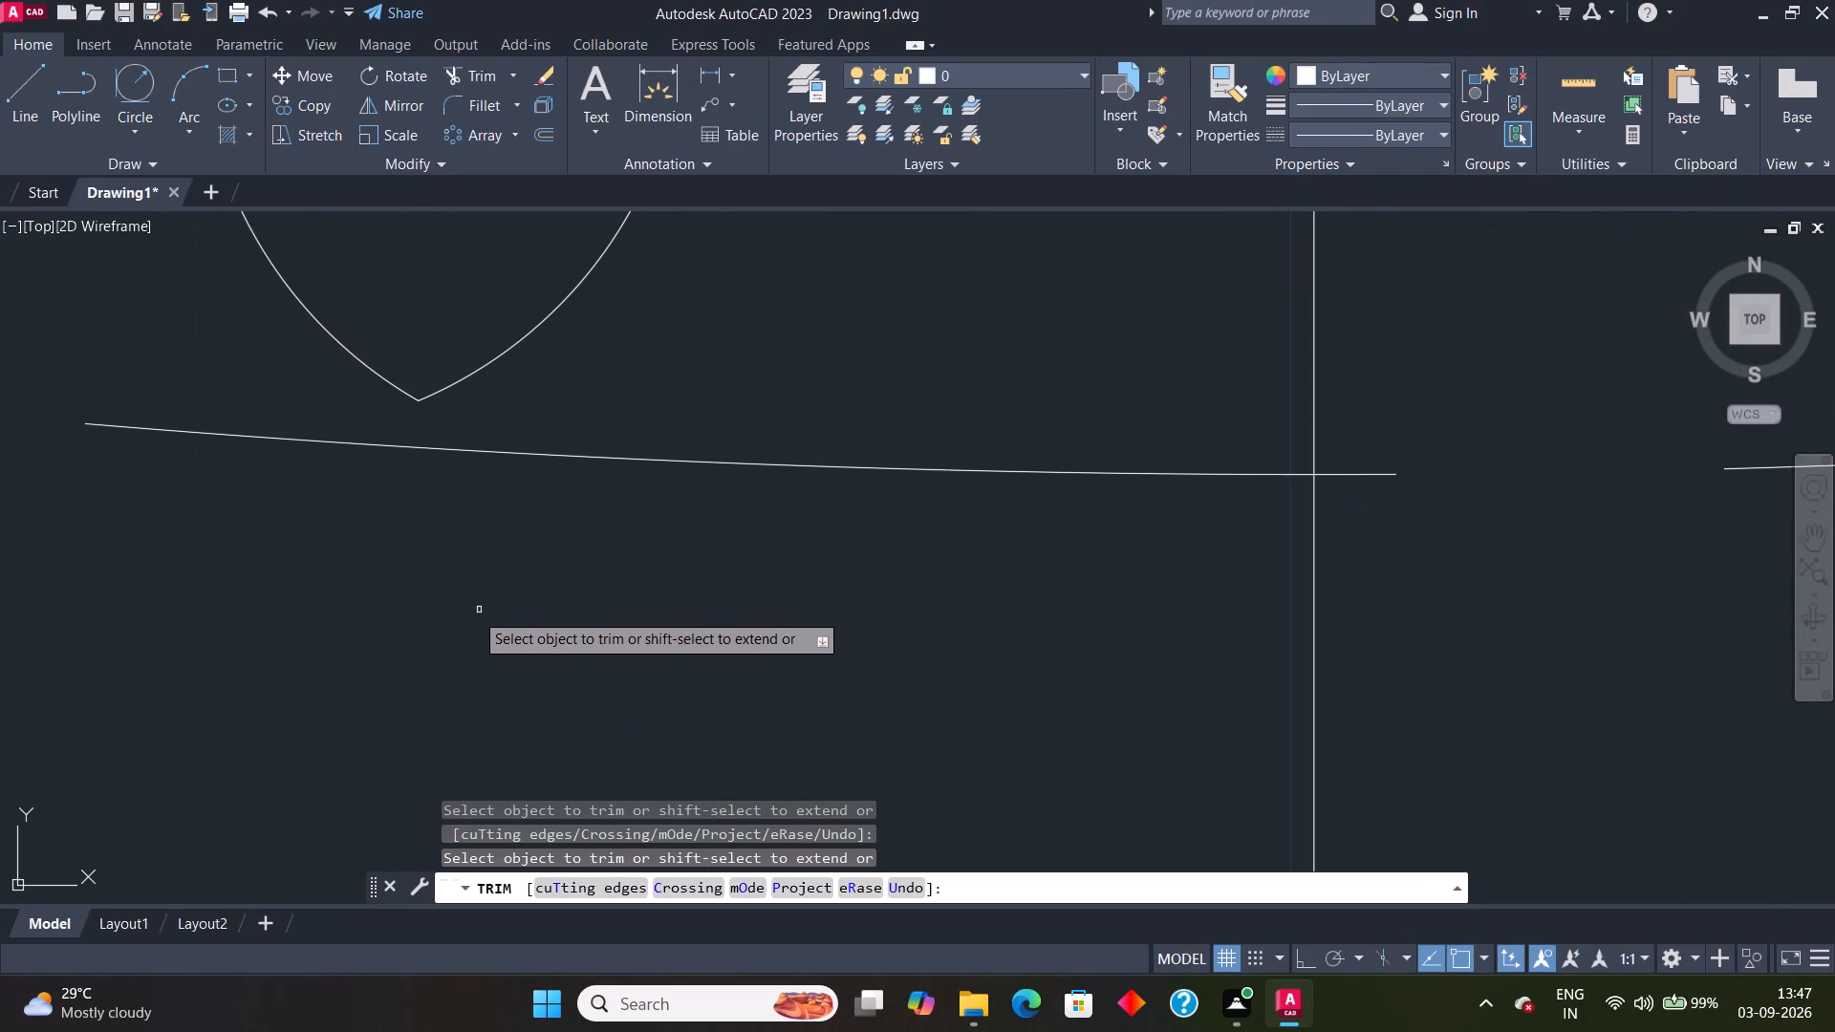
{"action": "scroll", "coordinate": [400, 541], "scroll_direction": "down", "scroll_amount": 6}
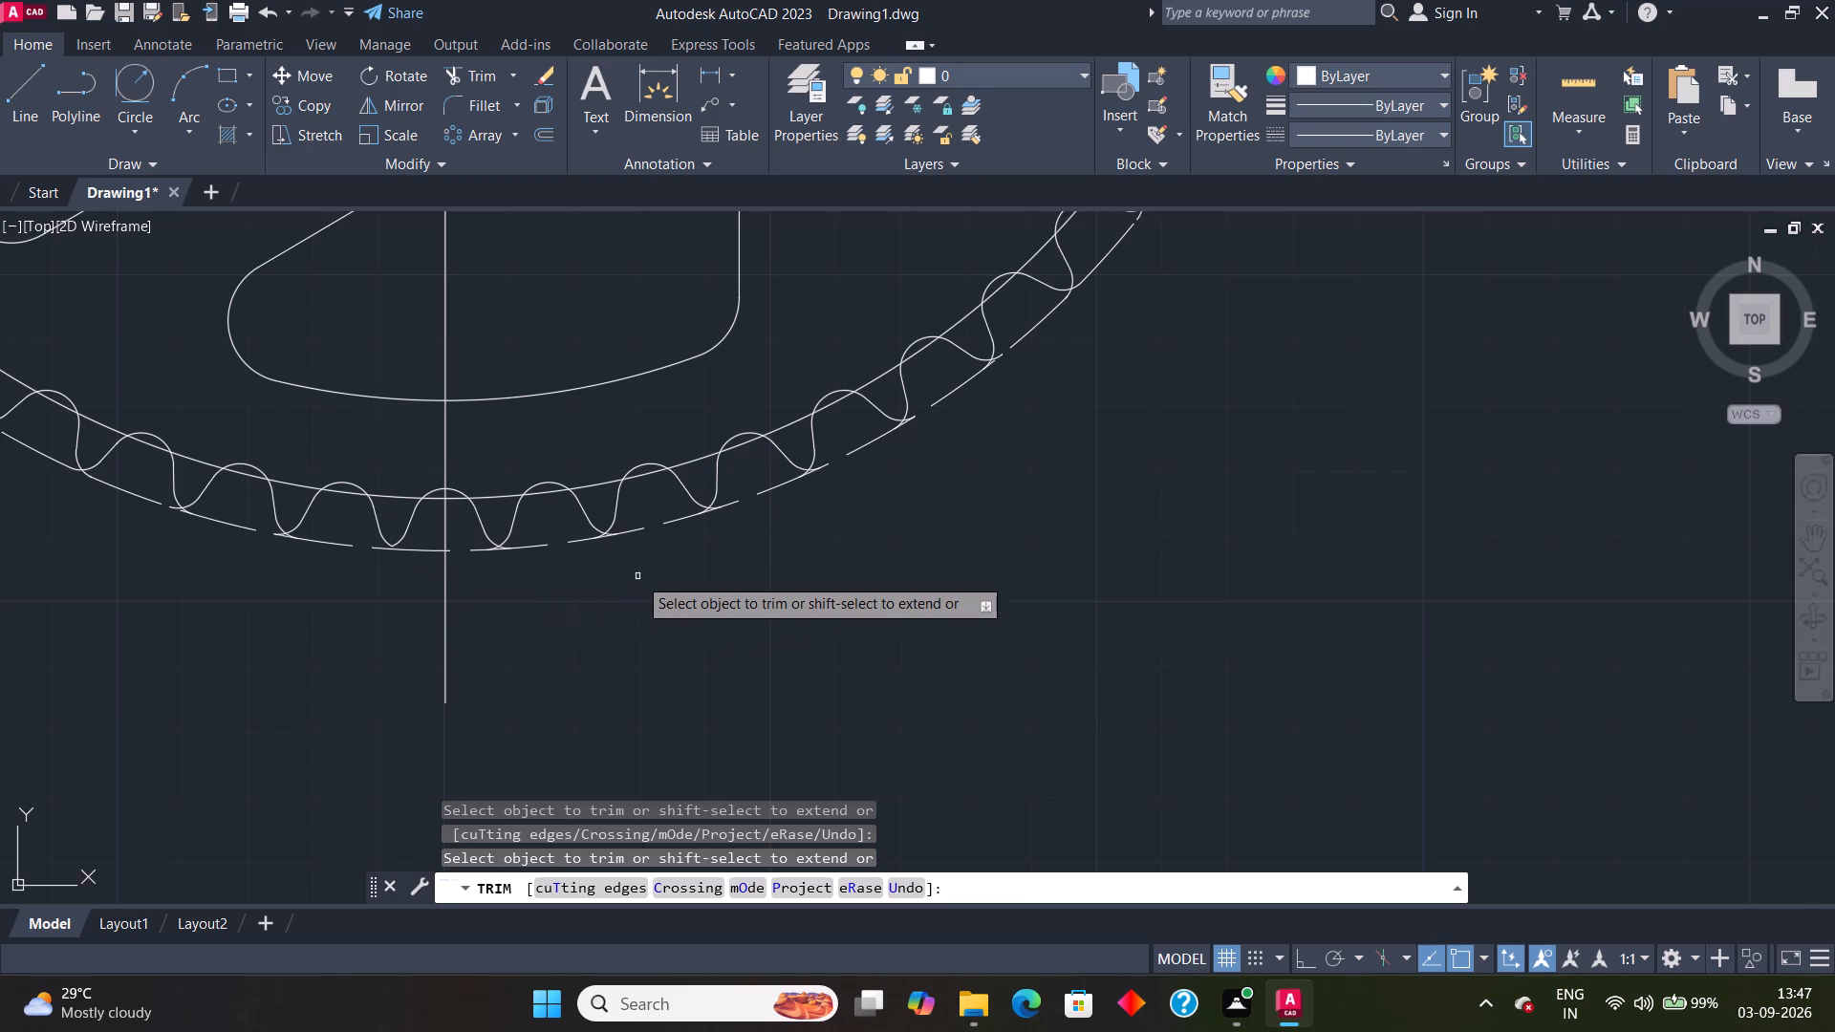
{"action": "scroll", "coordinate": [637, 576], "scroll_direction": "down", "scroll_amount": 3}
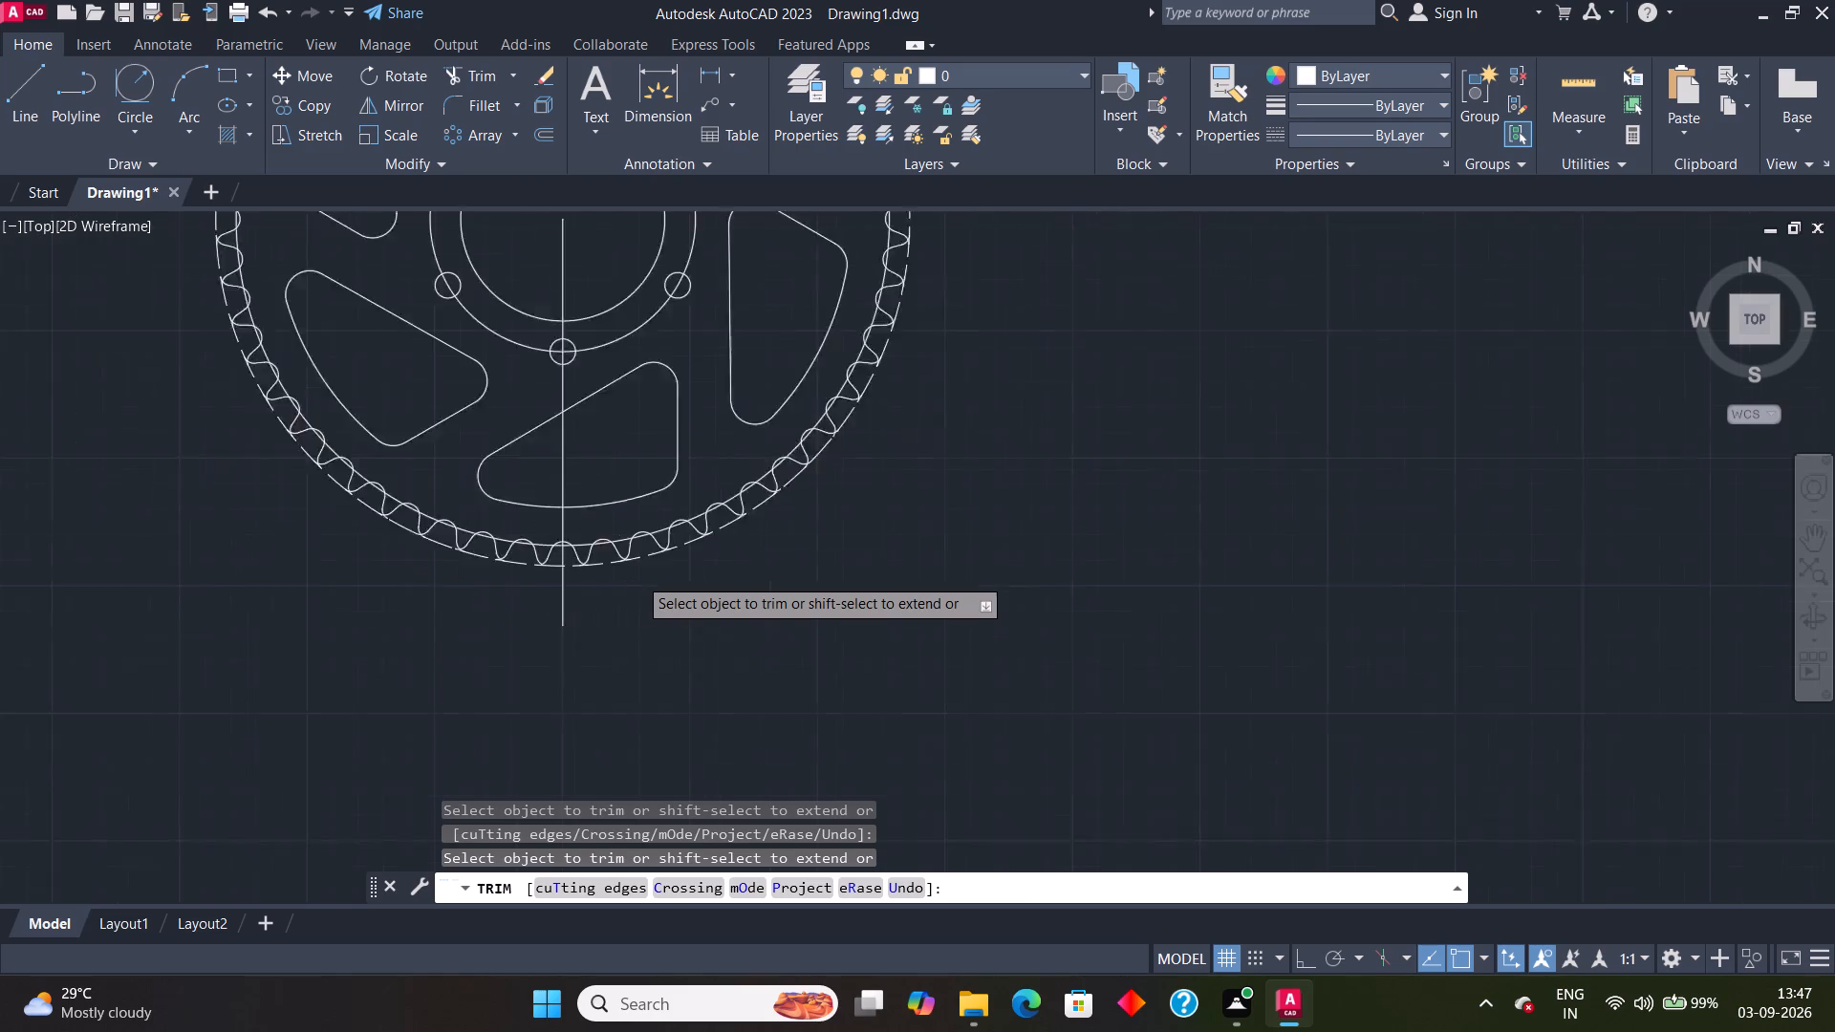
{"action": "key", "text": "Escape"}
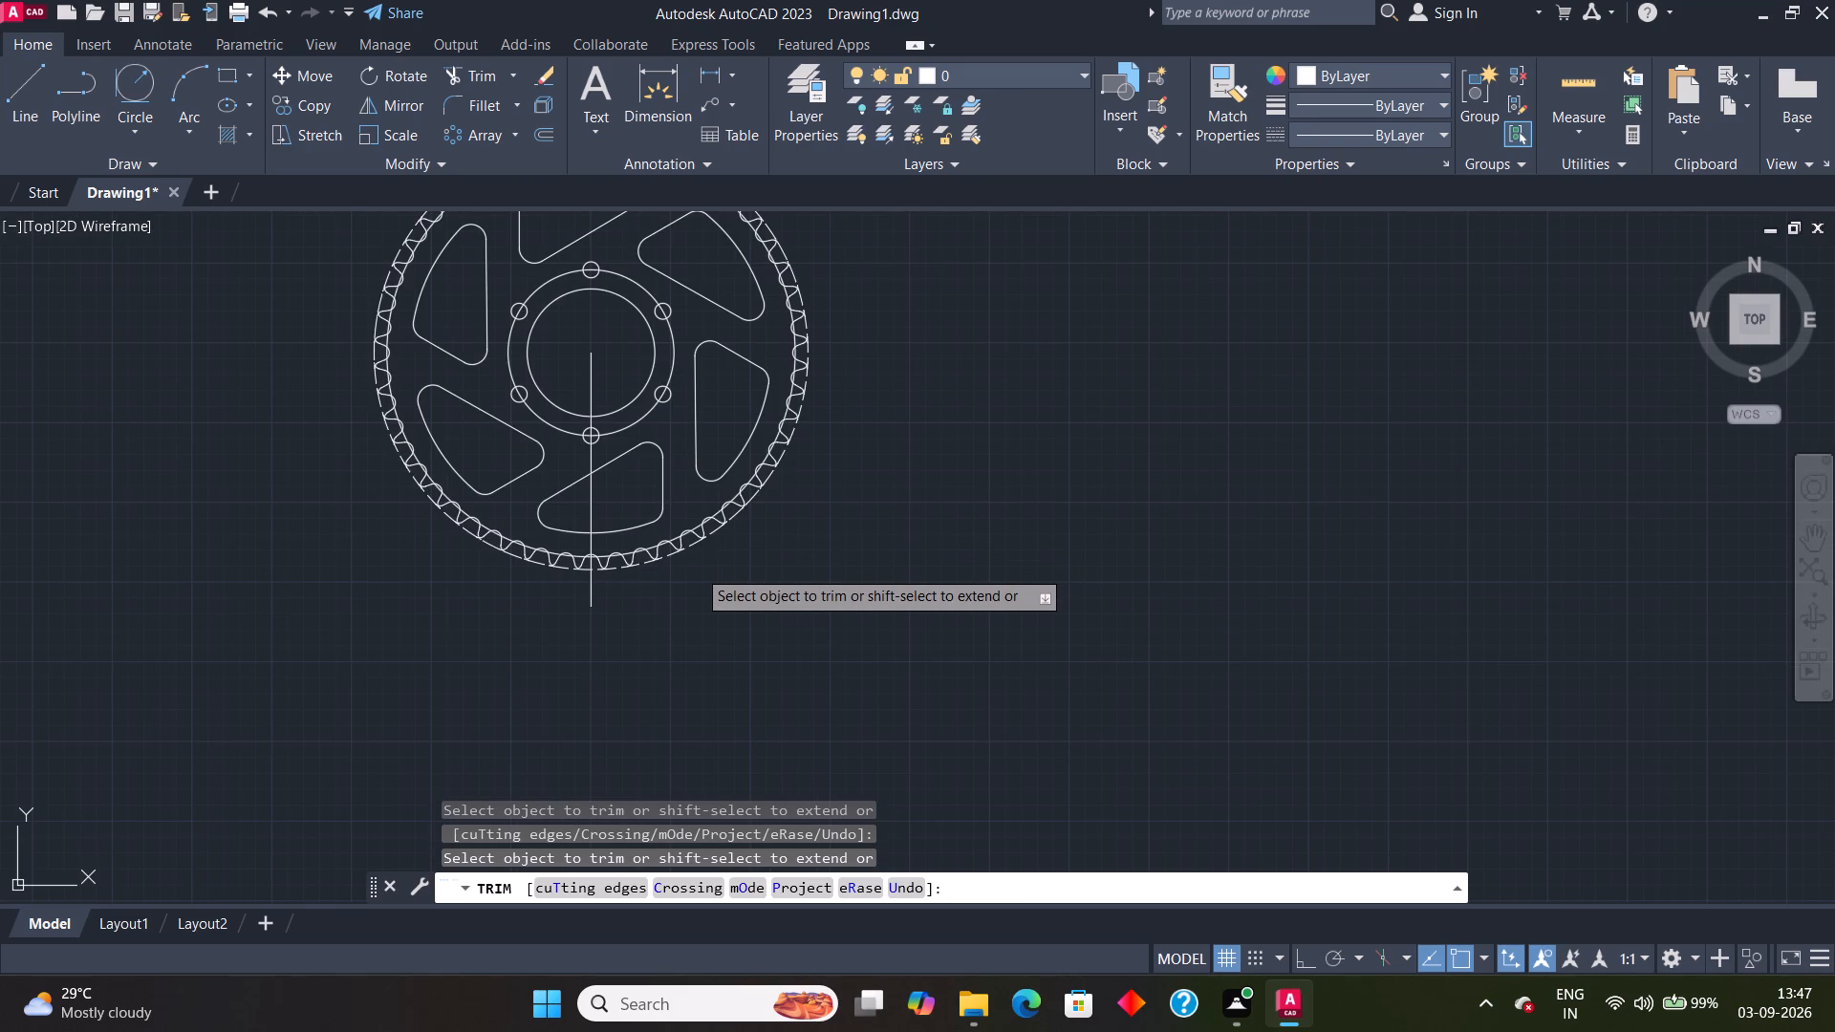
Undo the notch trims, the outermost circle's dashed linetype and the erasure of the middle rim circle.
{"action": "key", "text": "ctrl+z"}
{"action": "key", "text": "ctrl+z"}
{"action": "key", "text": "ctrl+z"}
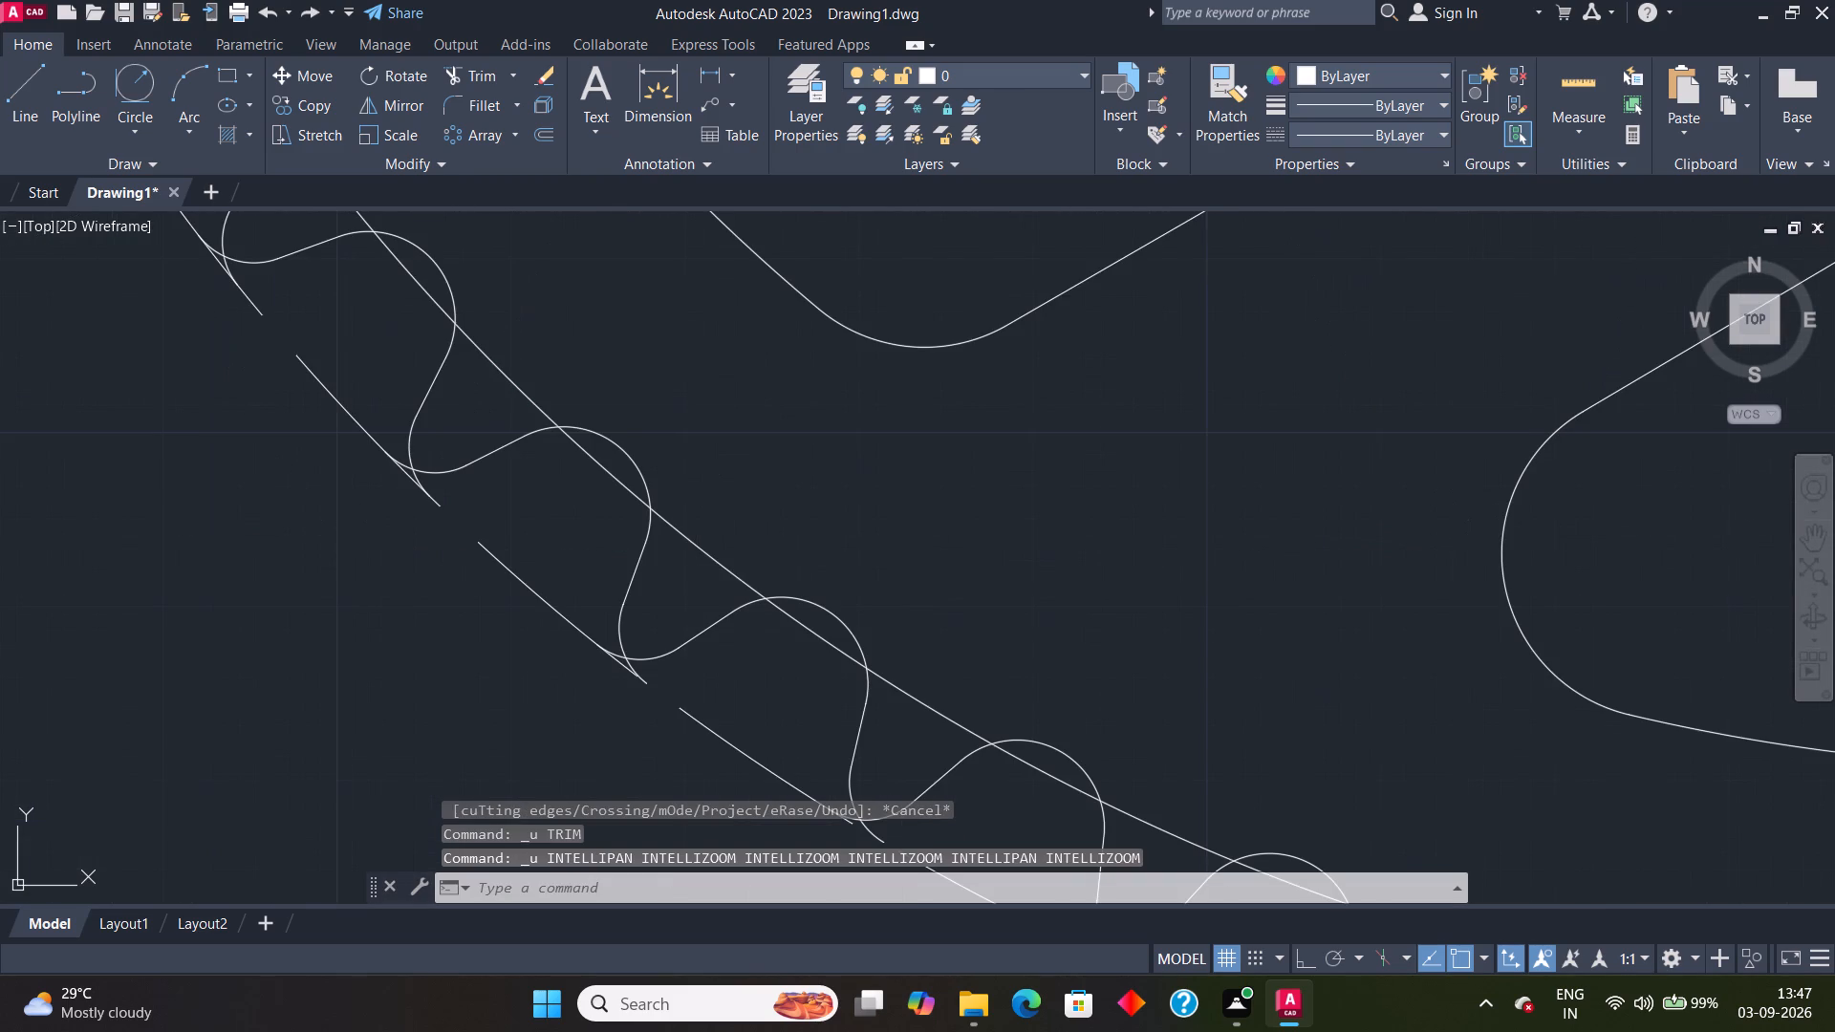
{"action": "key", "text": "ctrl+z"}
{"action": "key", "text": "ctrl+z"}
{"action": "key", "text": "ctrl+z"}
{"action": "key", "text": "ctrl+z"}
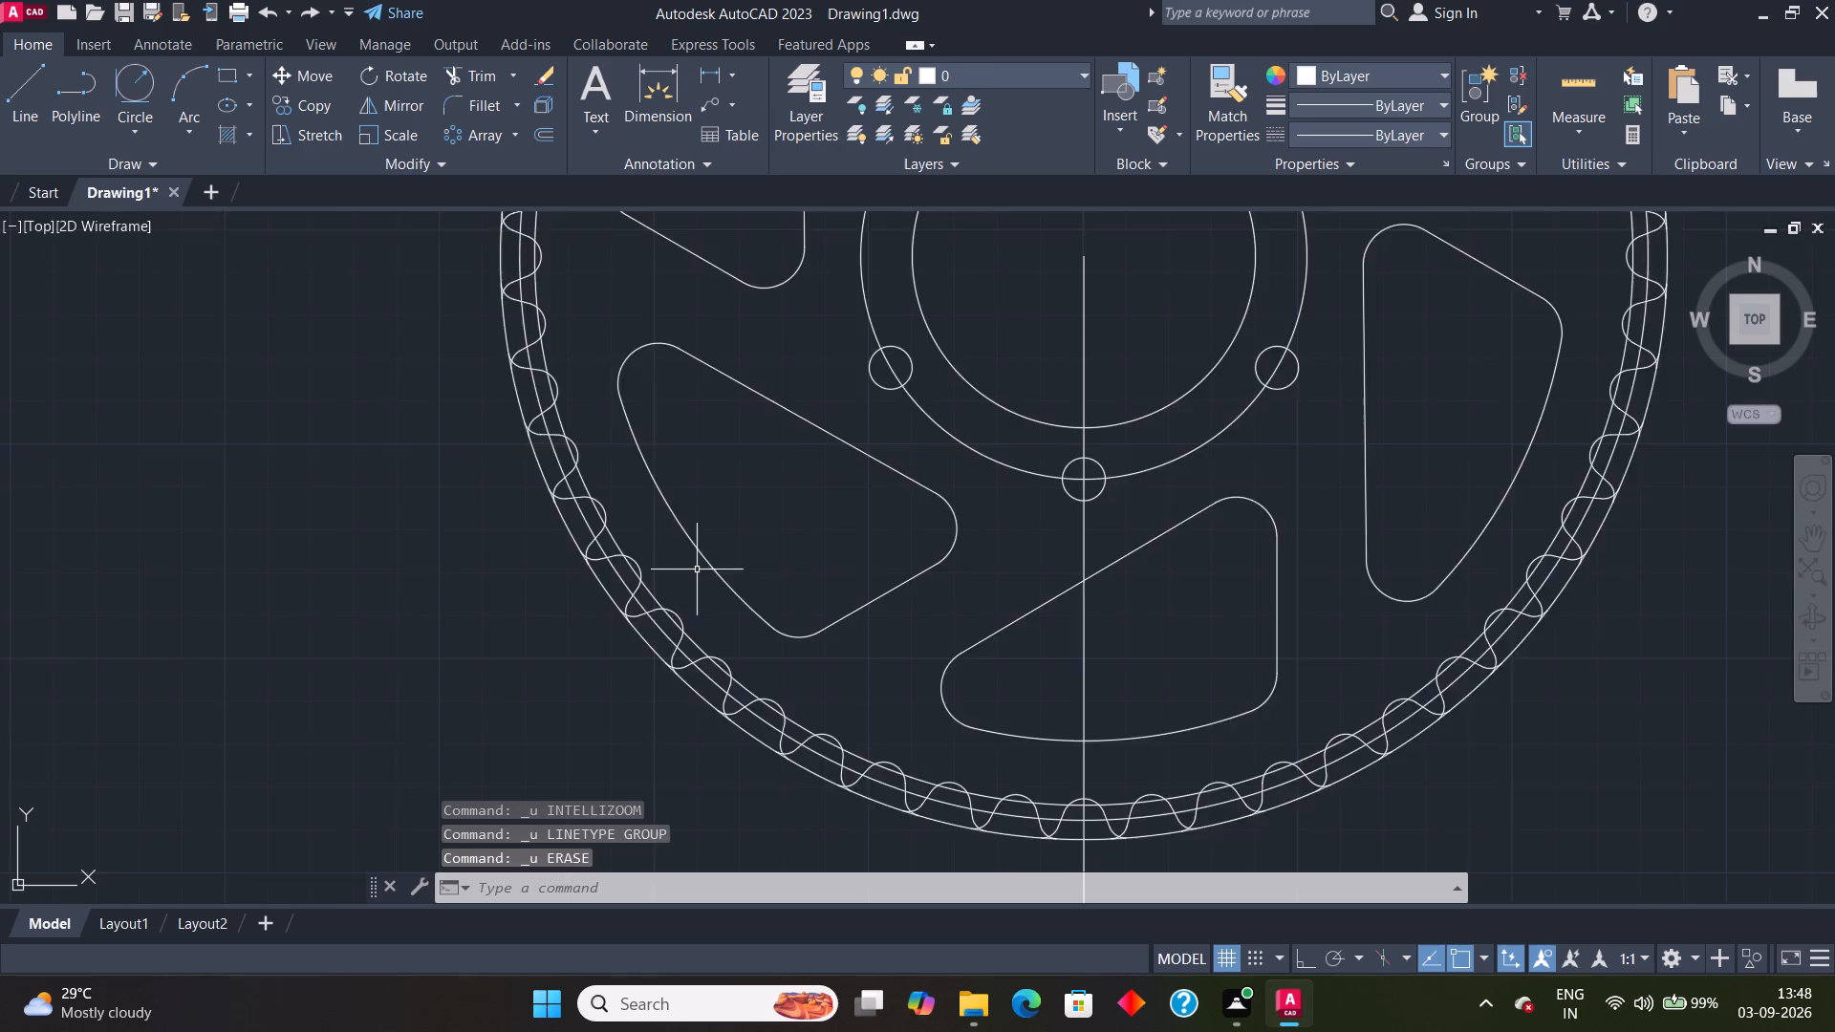
{"action": "key", "text": "ctrl+z"}
{"action": "key", "text": "z"}
{"action": "key", "text": "Escape"}
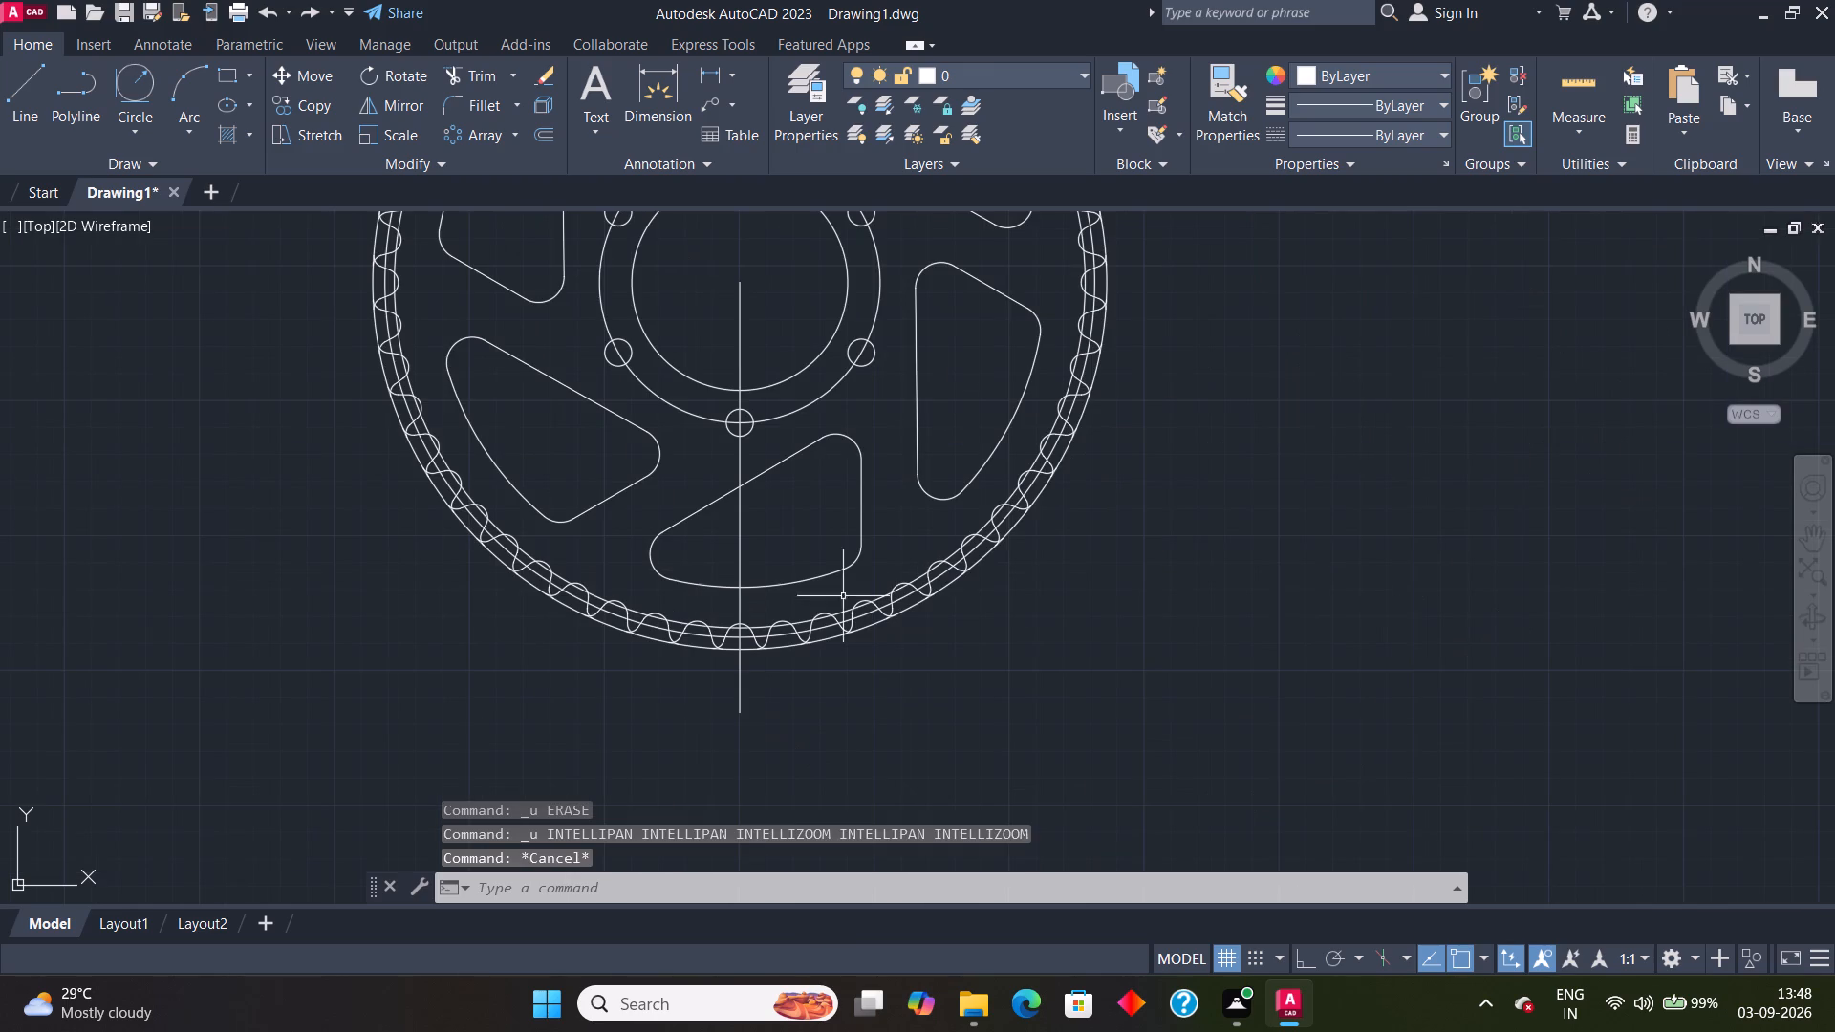
Undo the notch's polar array, its polyline join and the fillets on both side lines.
{"action": "left_click", "coordinate": [257, 6]}
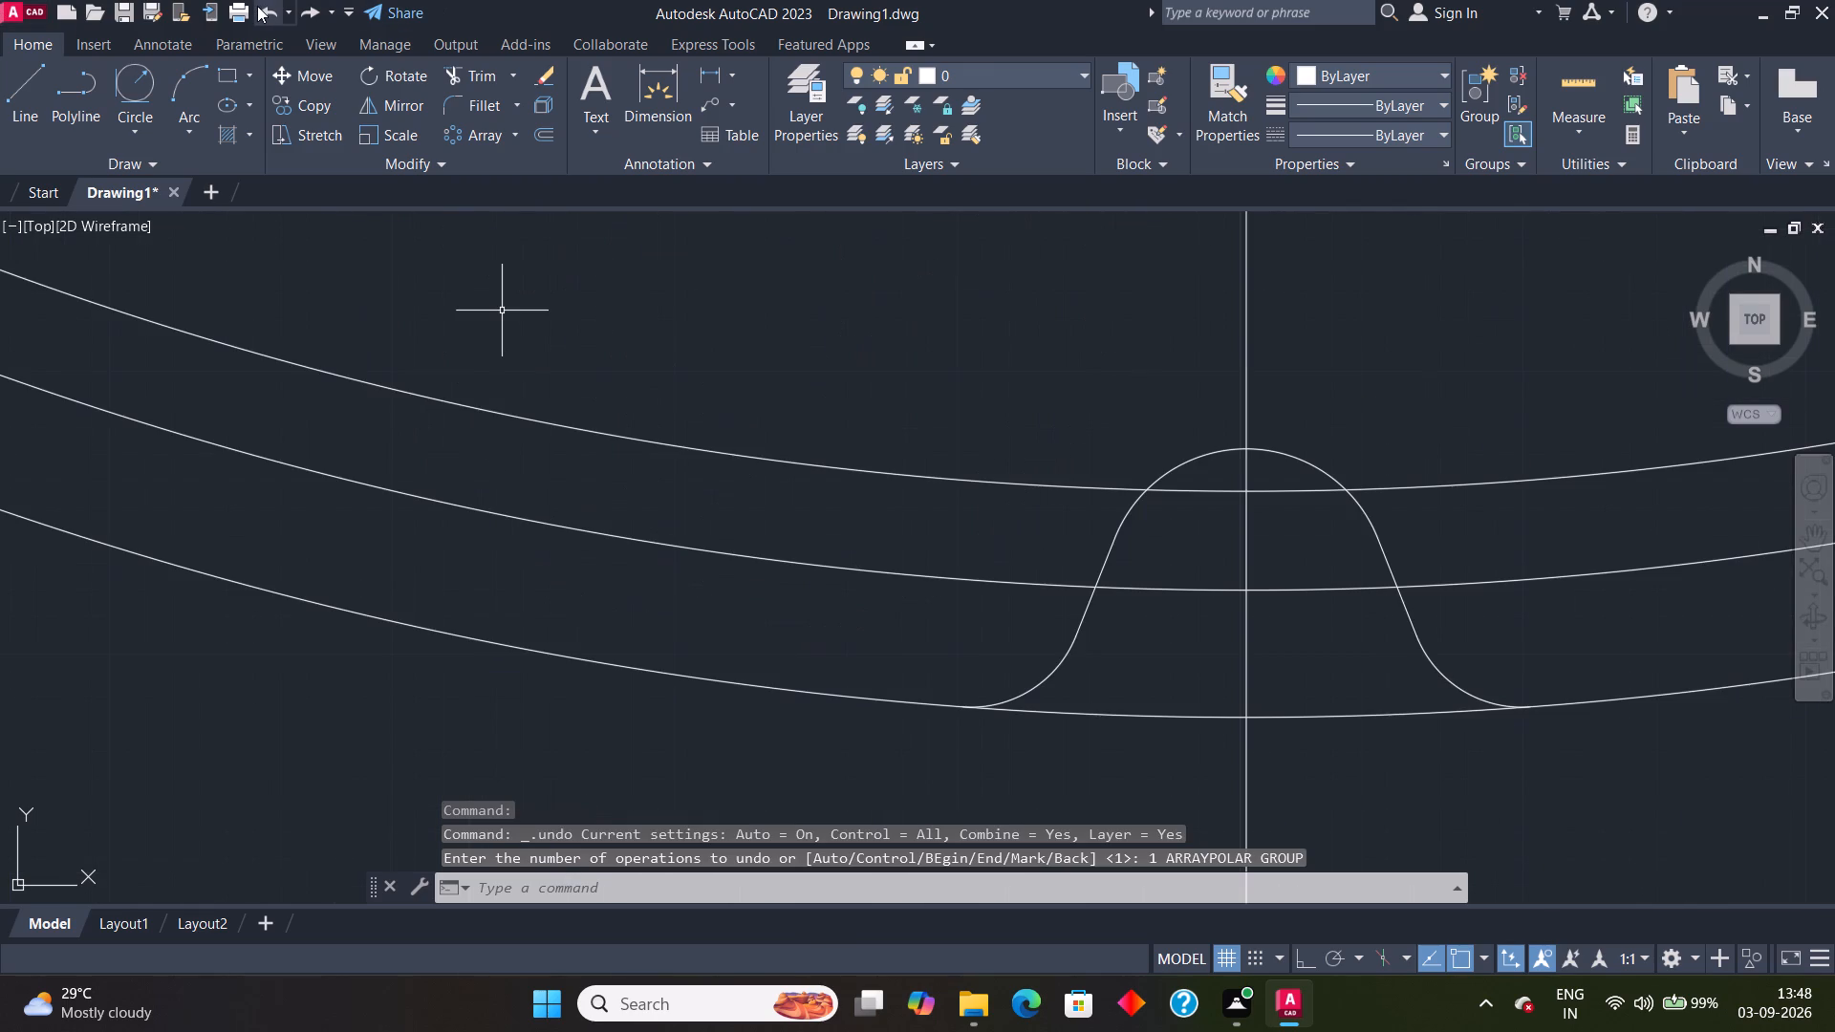
{"action": "left_click", "coordinate": [266, 0]}
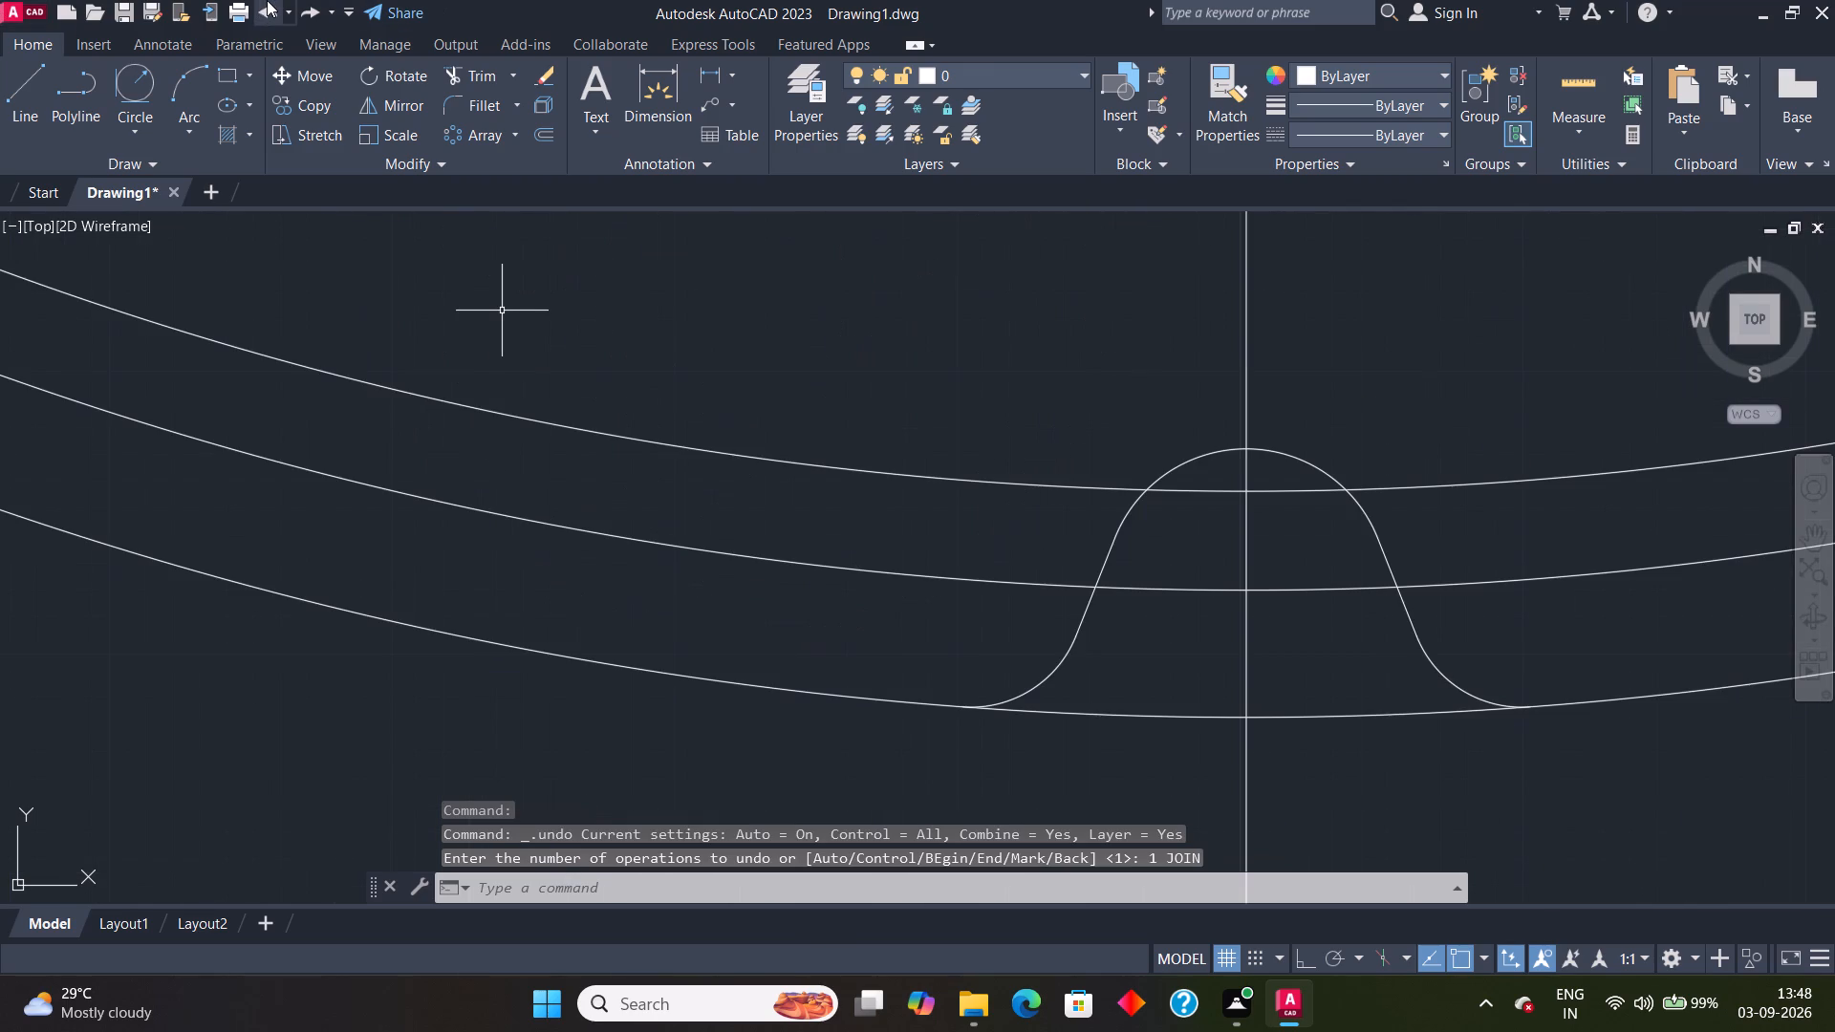
{"action": "left_click", "coordinate": [266, 10]}
{"action": "left_click", "coordinate": [266, 10]}
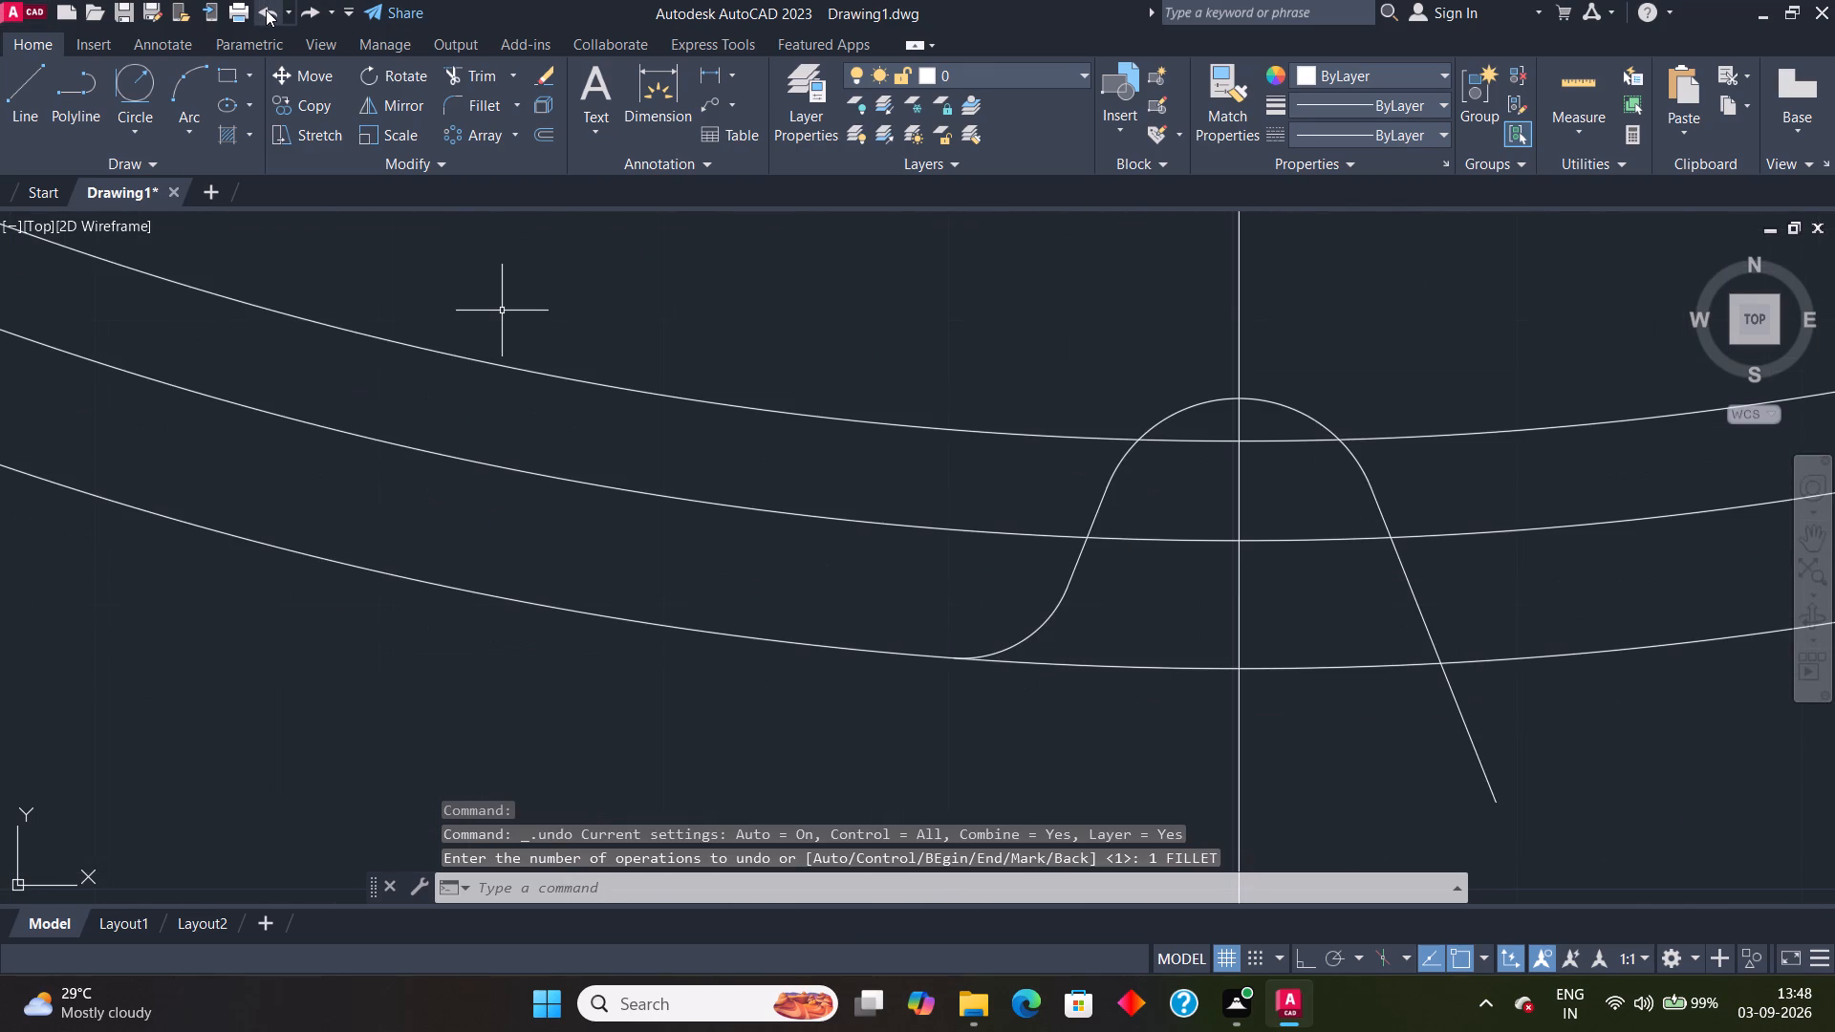
{"action": "left_click", "coordinate": [266, 10]}
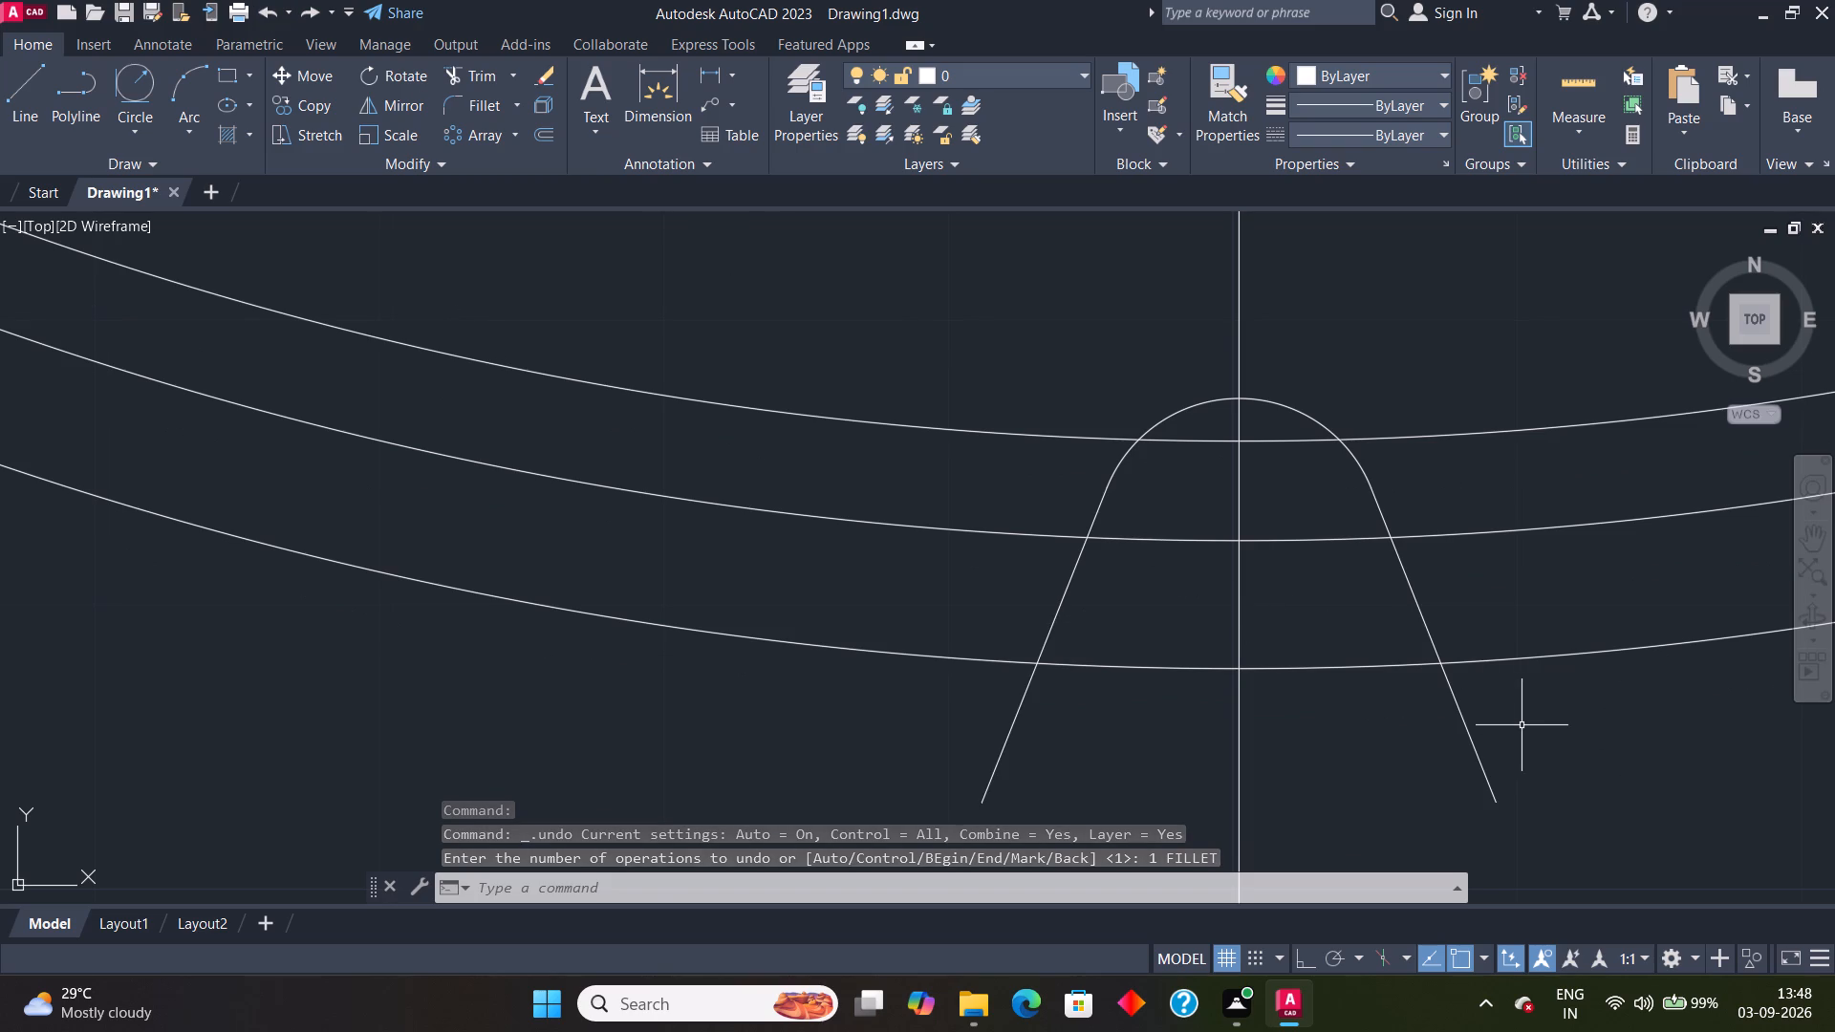
{"action": "key", "text": "Escape"}
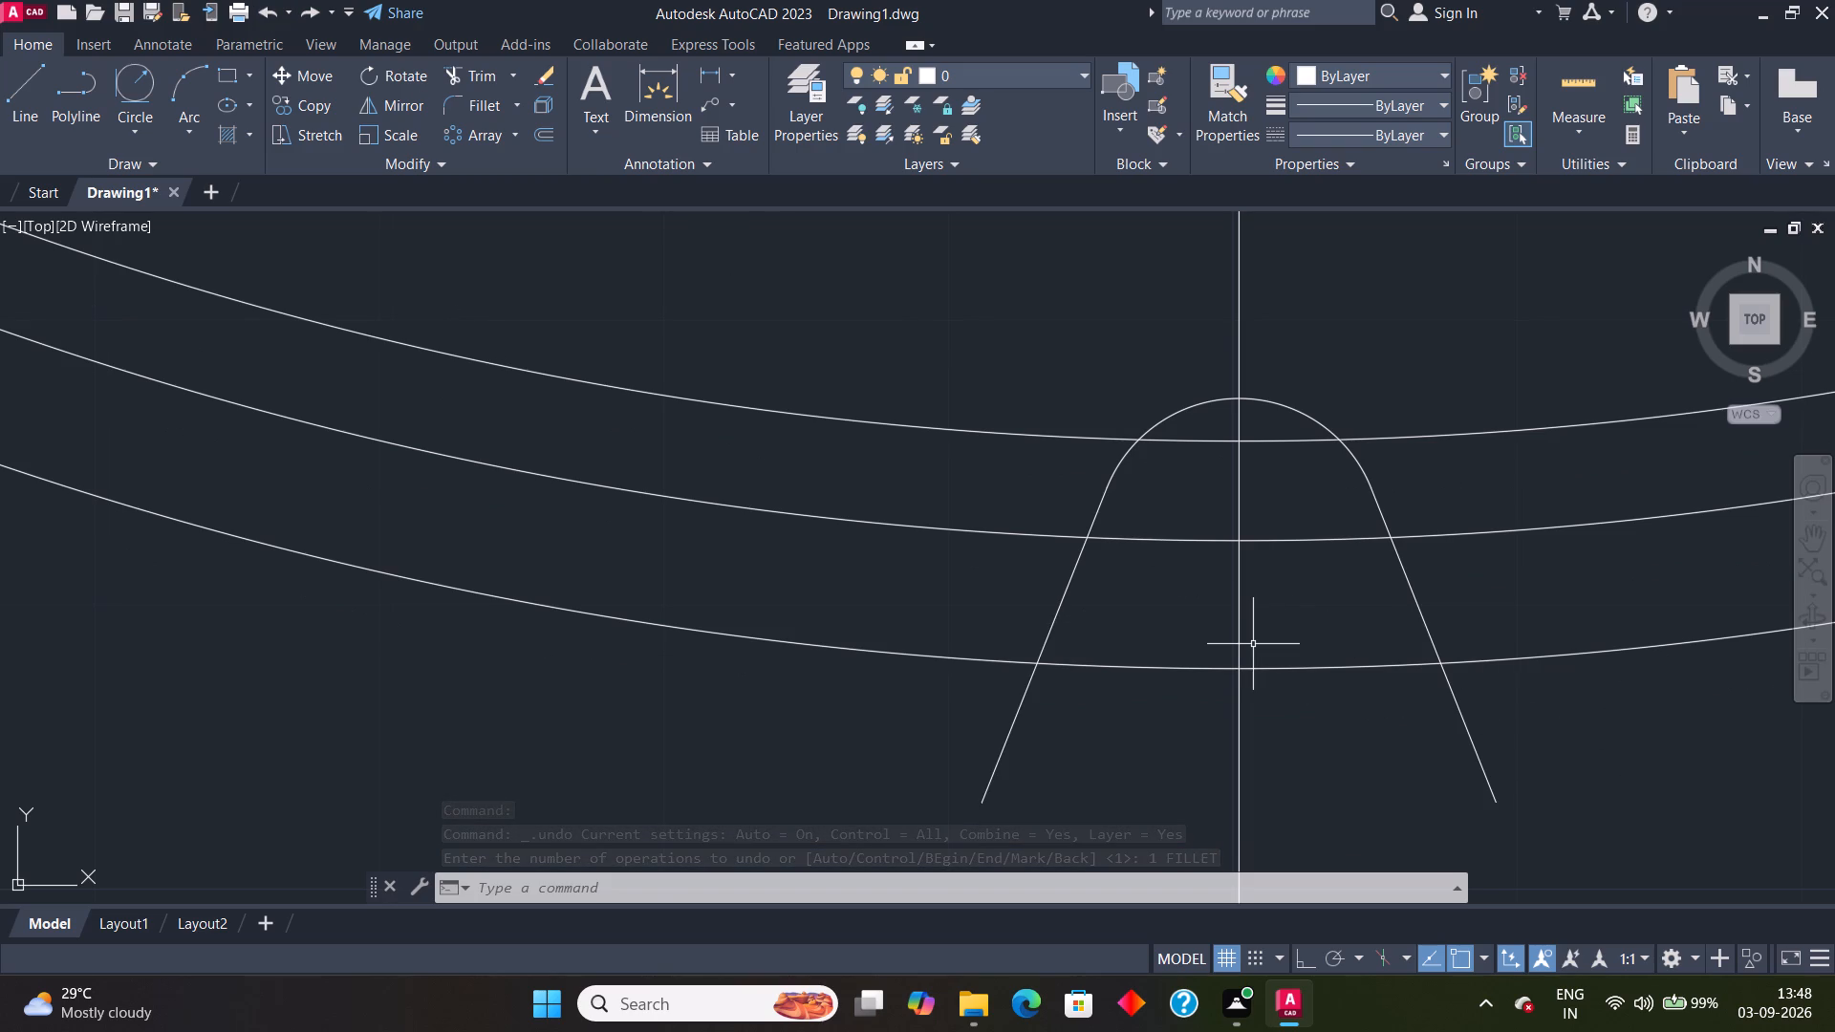
Fillet both notch side lines to the outermost rim circle with a radius of 8.
{"action": "key", "text": "f"}
{"action": "key", "text": "Return"}
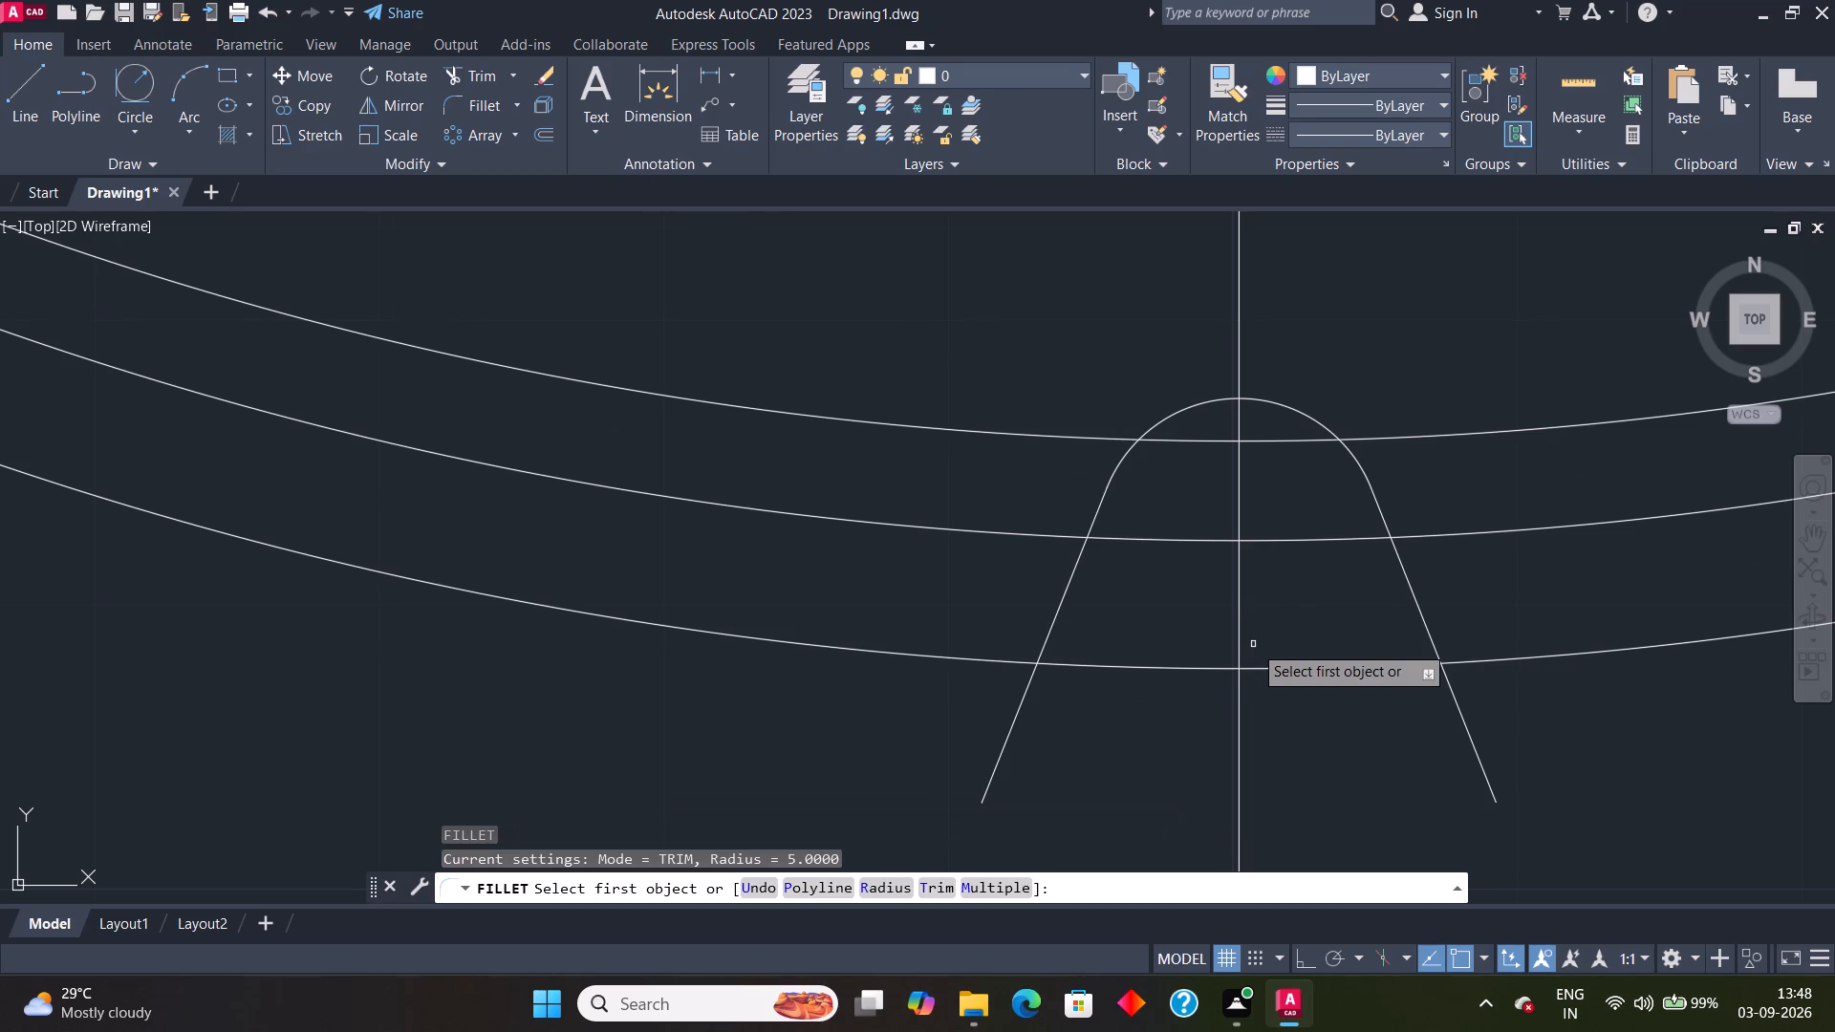
{"action": "key", "text": "r"}
{"action": "key", "text": "Return"}
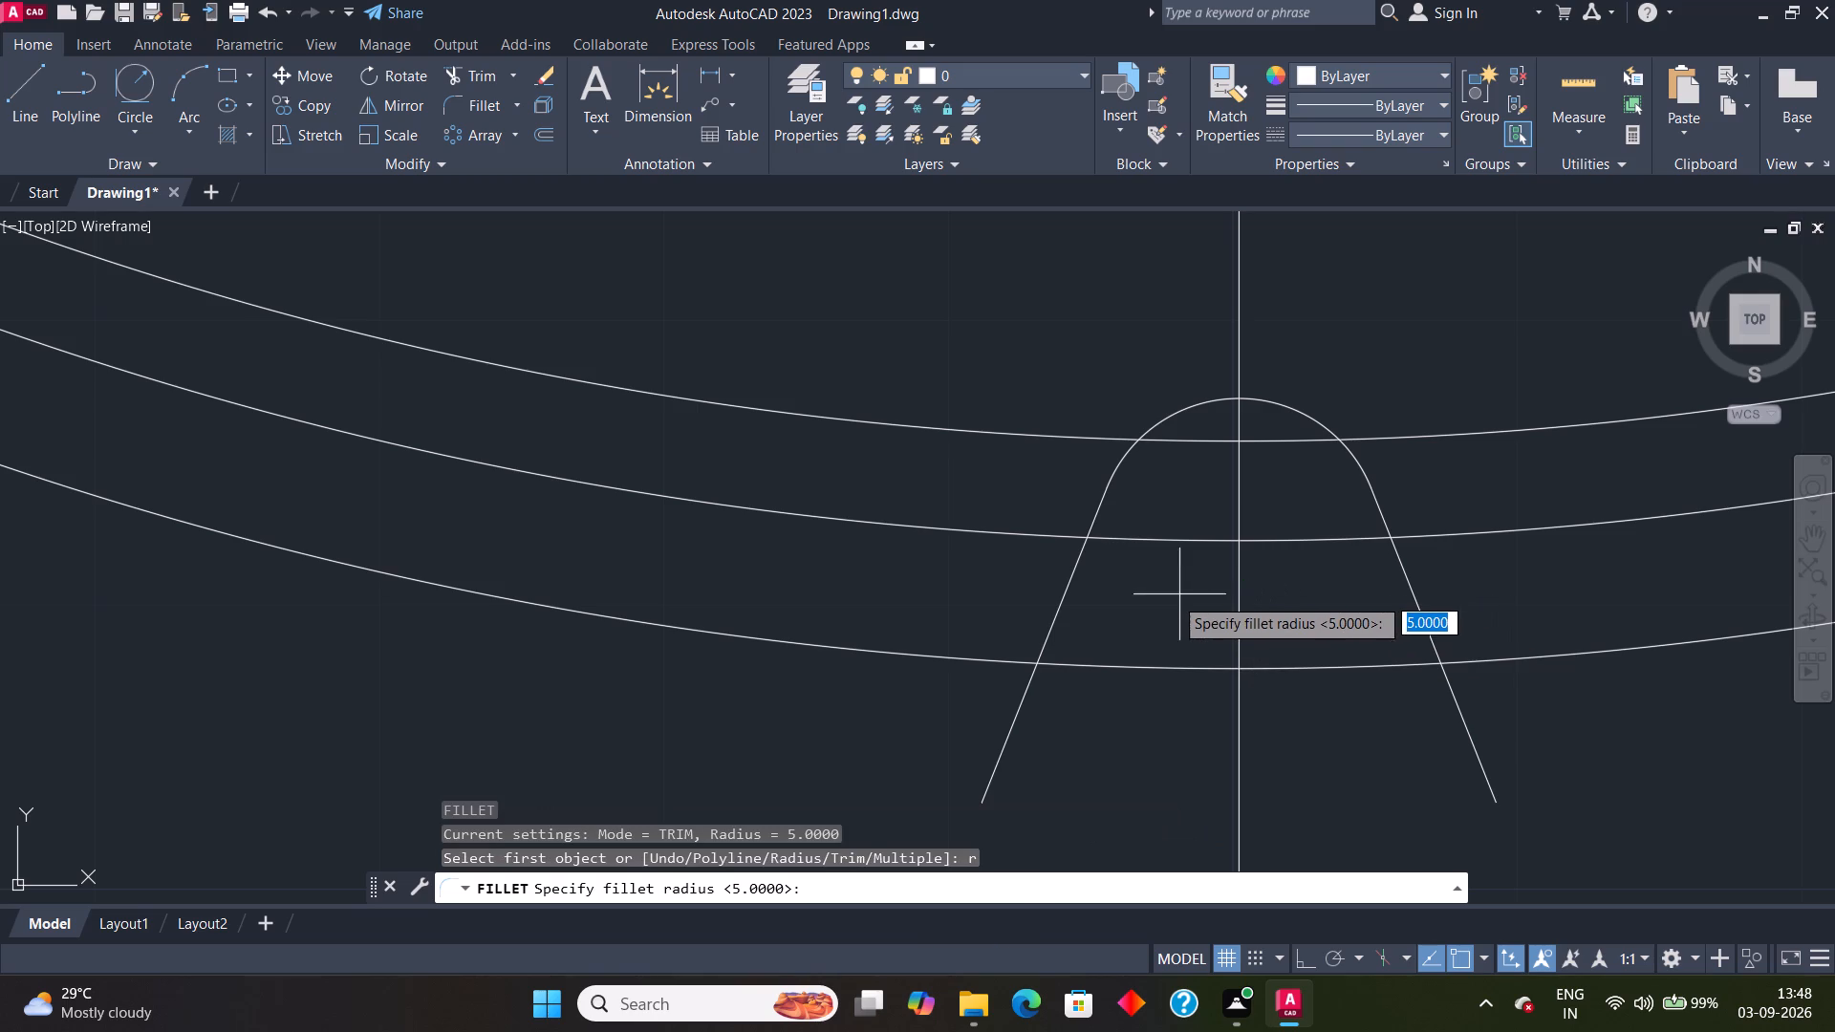
{"action": "key", "text": "8"}
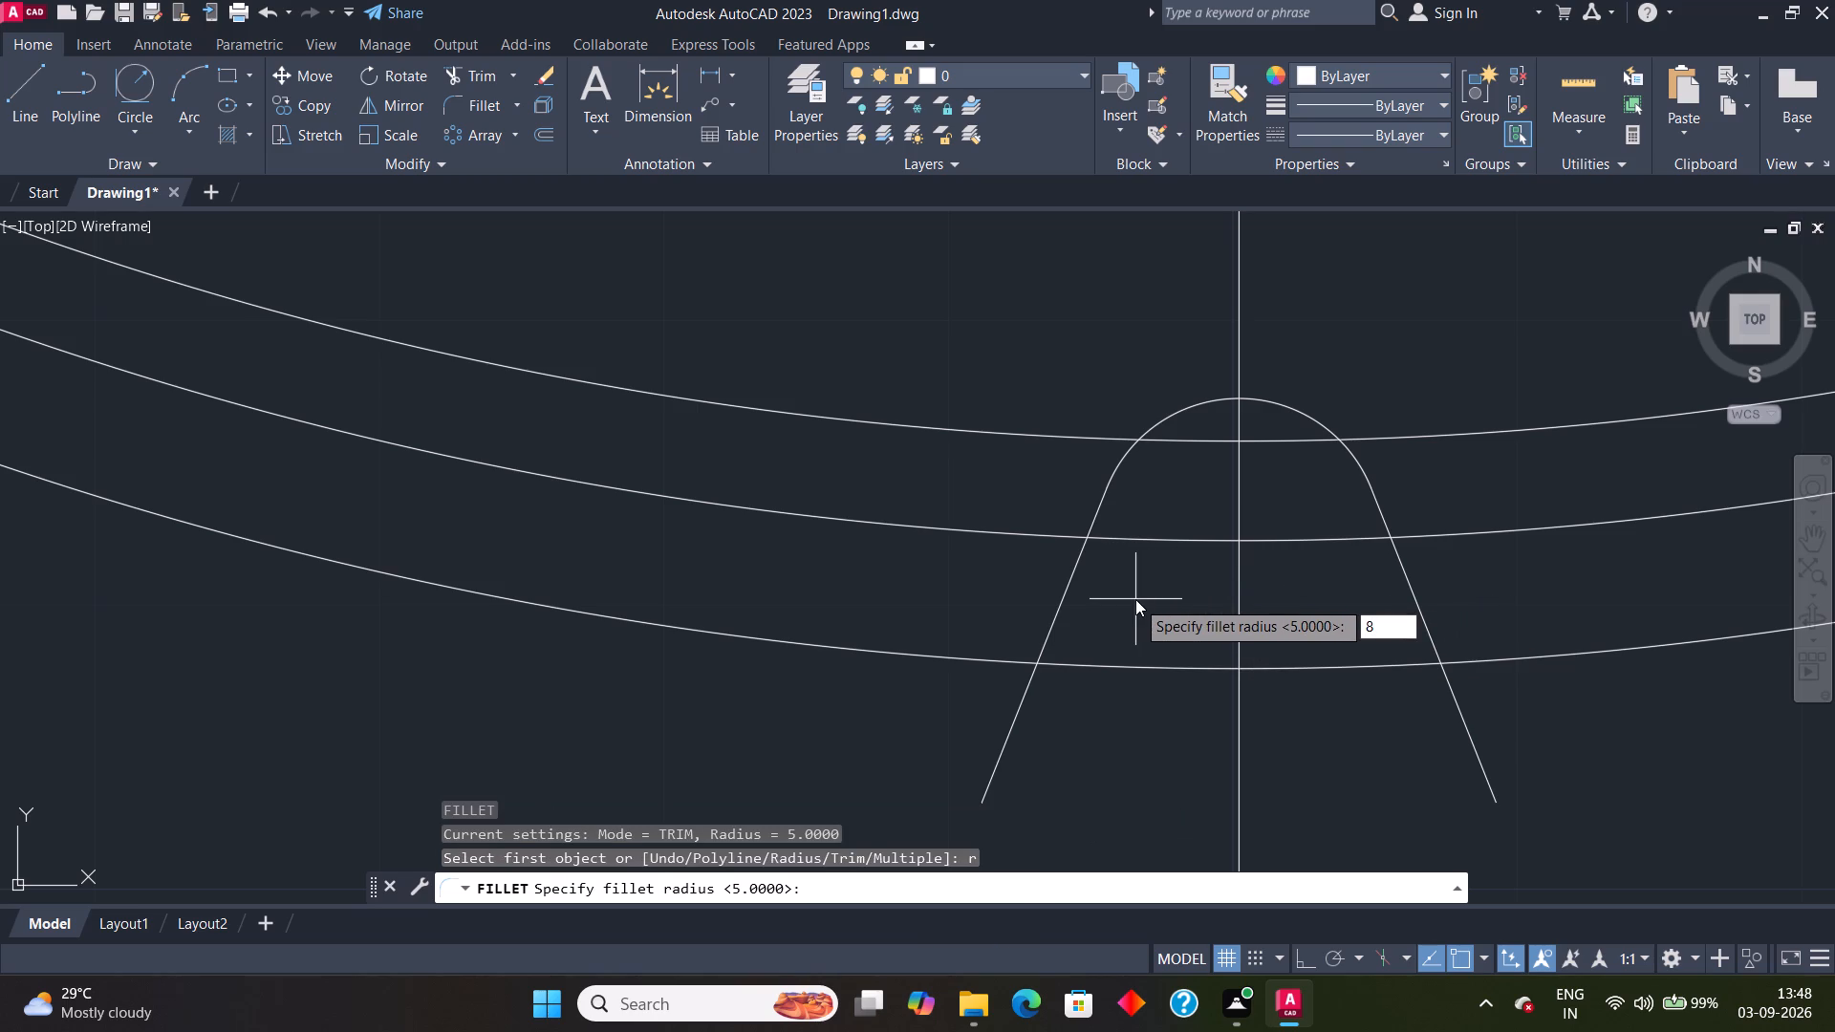
{"action": "key", "text": "Return"}
{"action": "left_click", "coordinate": [959, 657]}
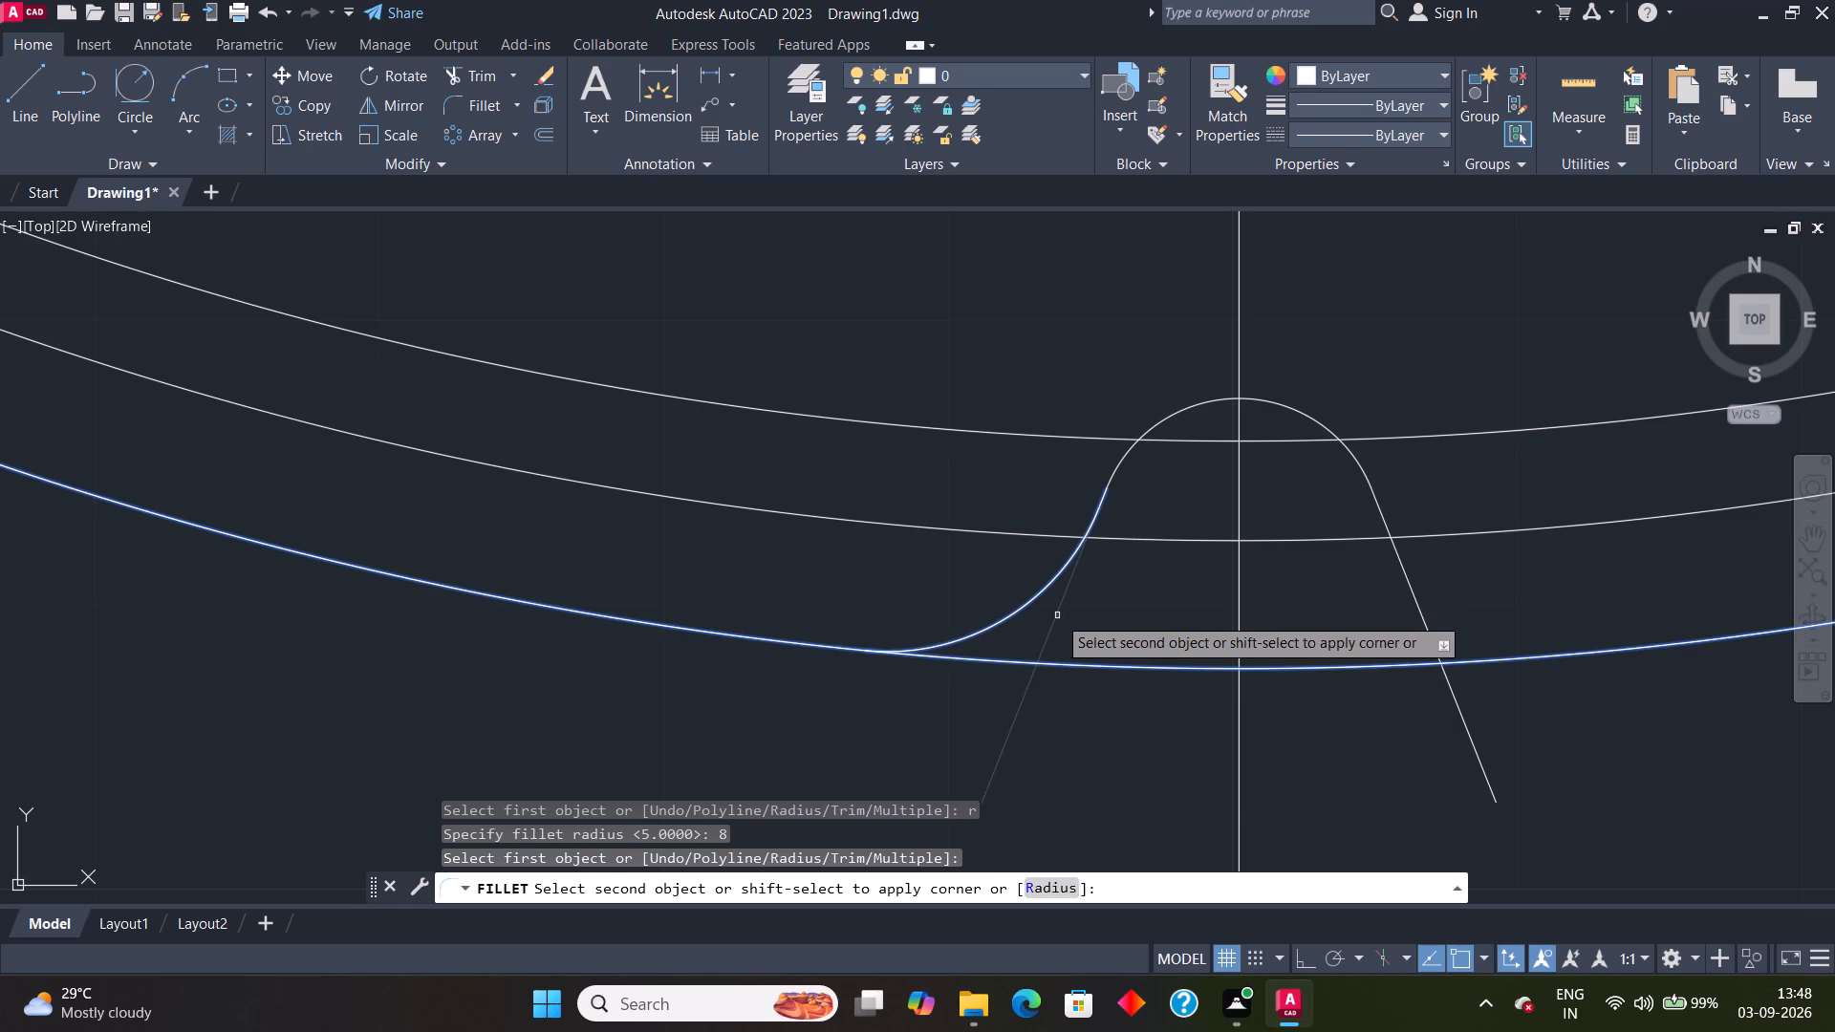
{"action": "left_click", "coordinate": [1057, 615]}
{"action": "key", "text": "space"}
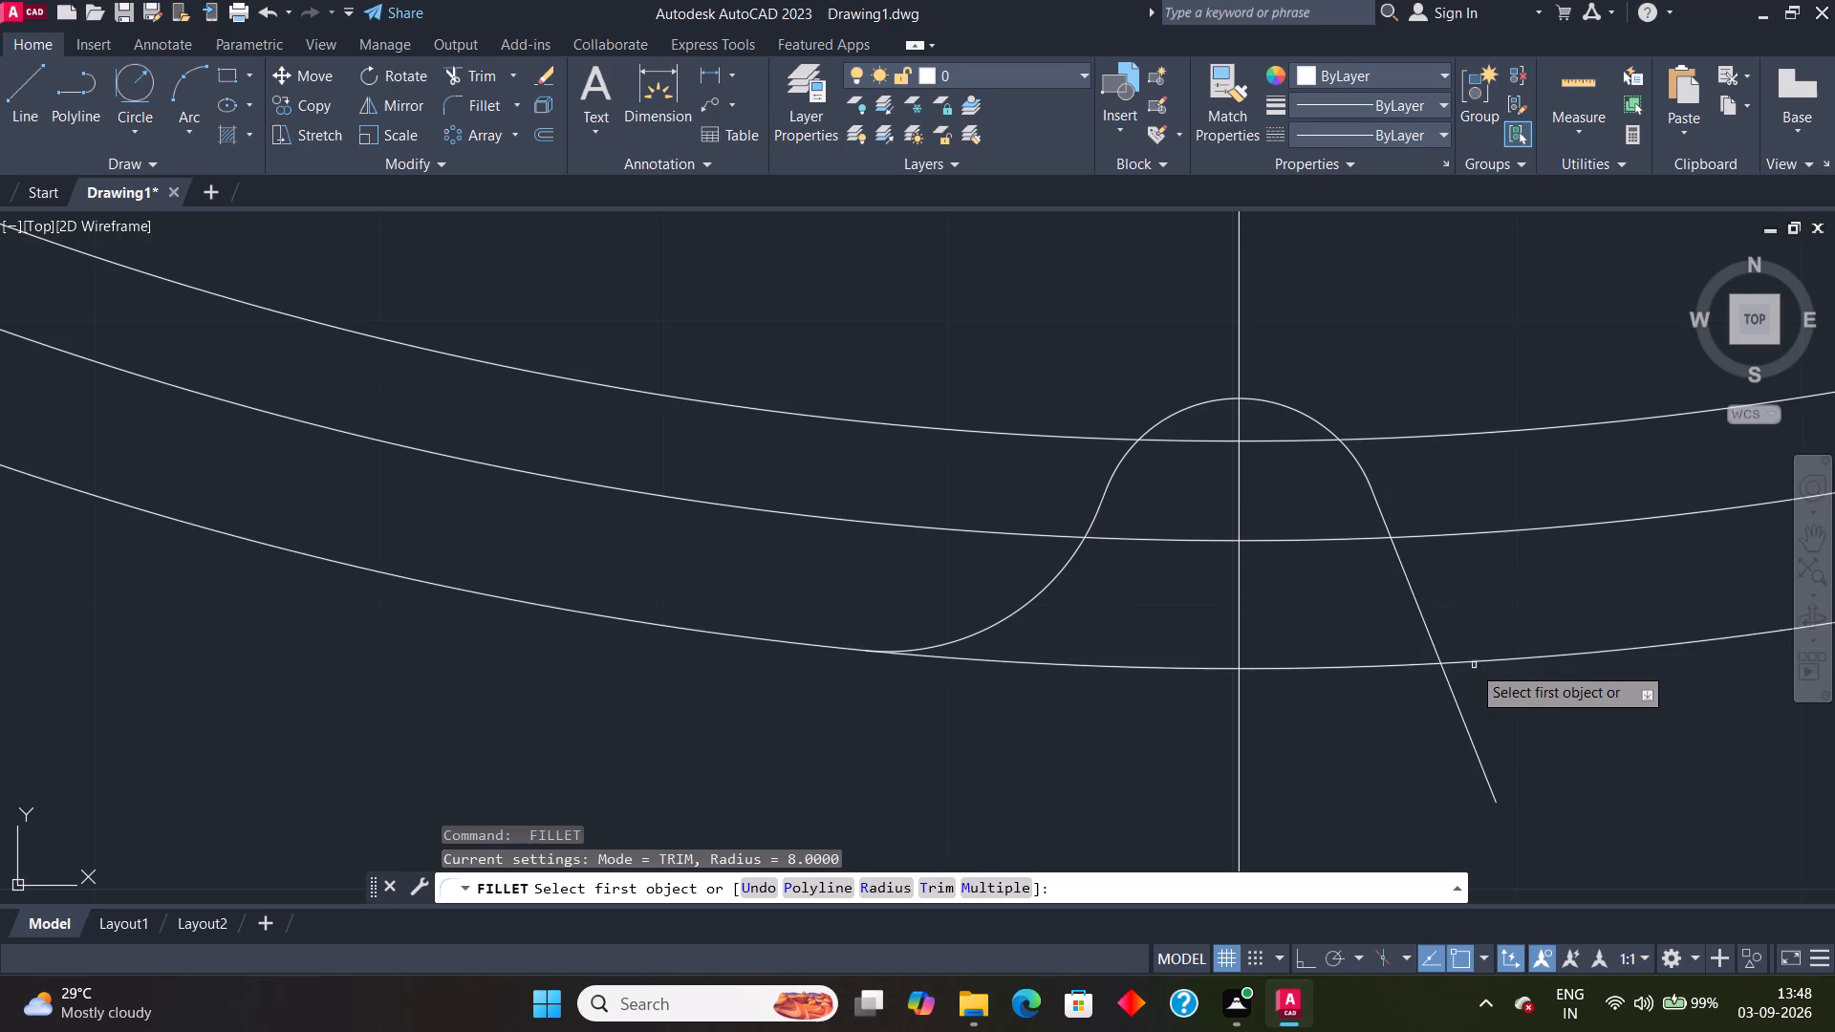
{"action": "left_click", "coordinate": [1435, 652]}
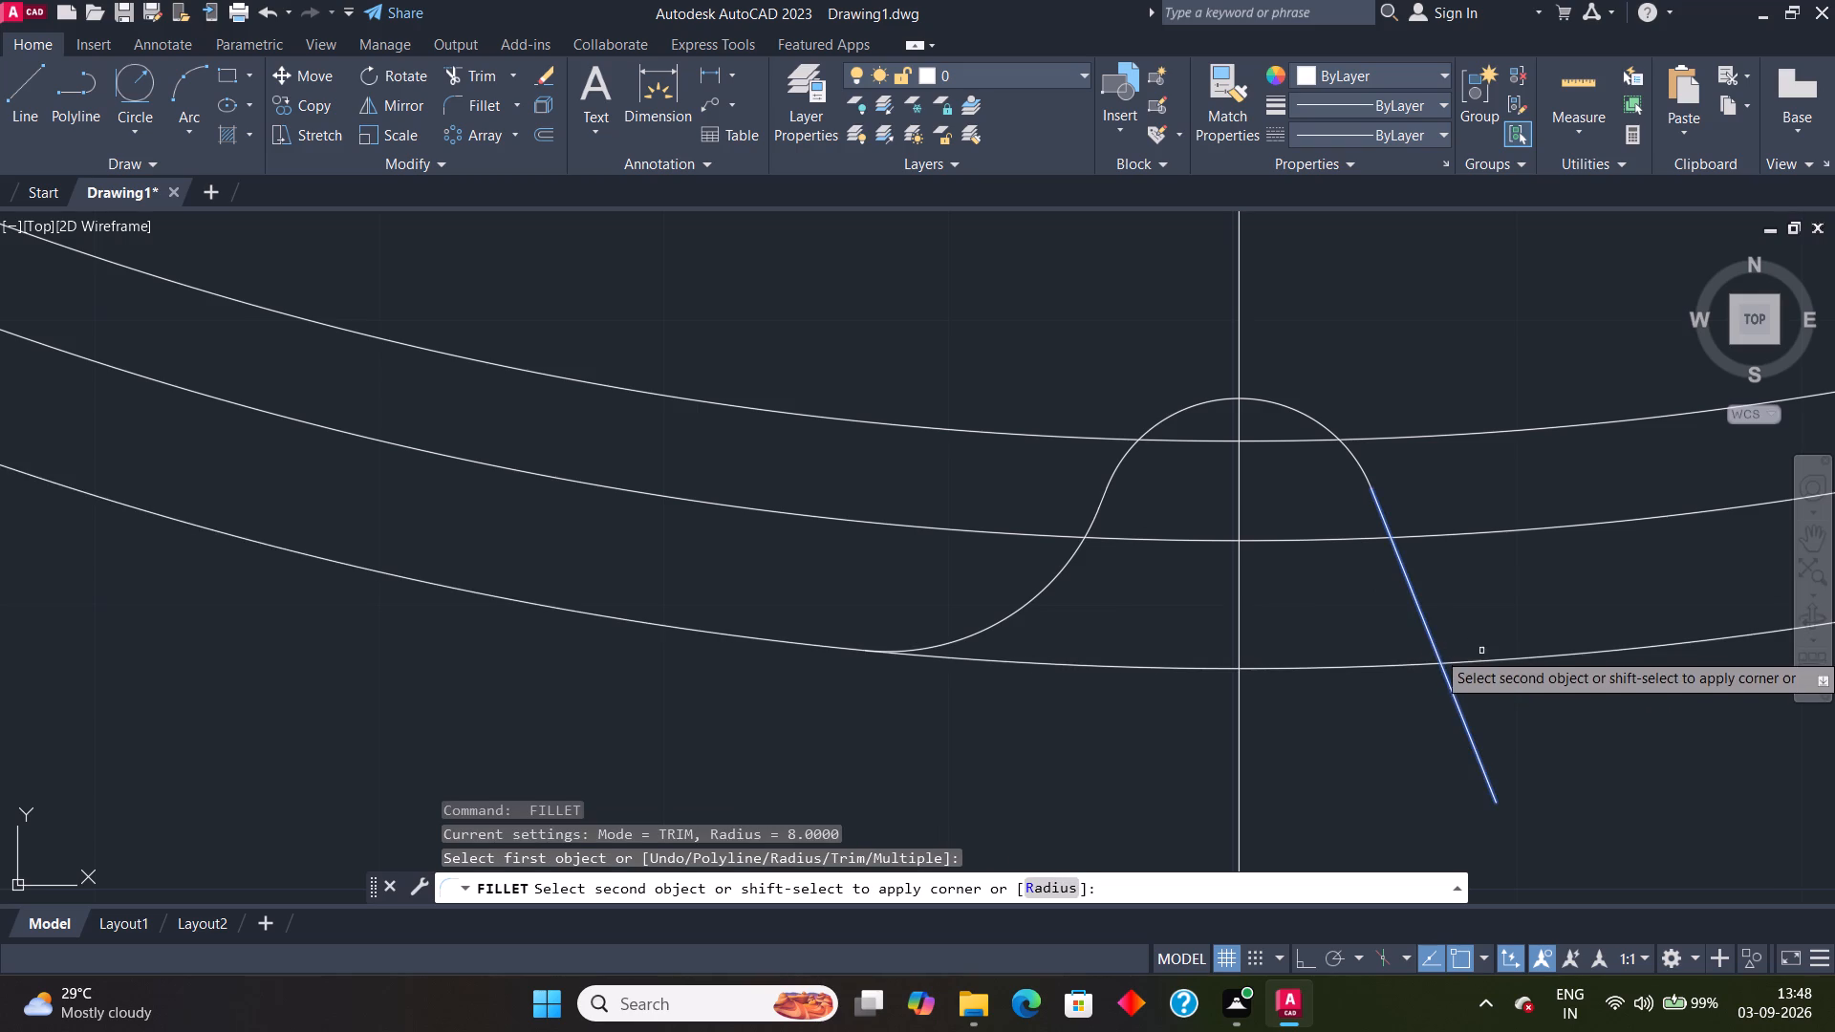
{"action": "left_click", "coordinate": [1496, 658]}
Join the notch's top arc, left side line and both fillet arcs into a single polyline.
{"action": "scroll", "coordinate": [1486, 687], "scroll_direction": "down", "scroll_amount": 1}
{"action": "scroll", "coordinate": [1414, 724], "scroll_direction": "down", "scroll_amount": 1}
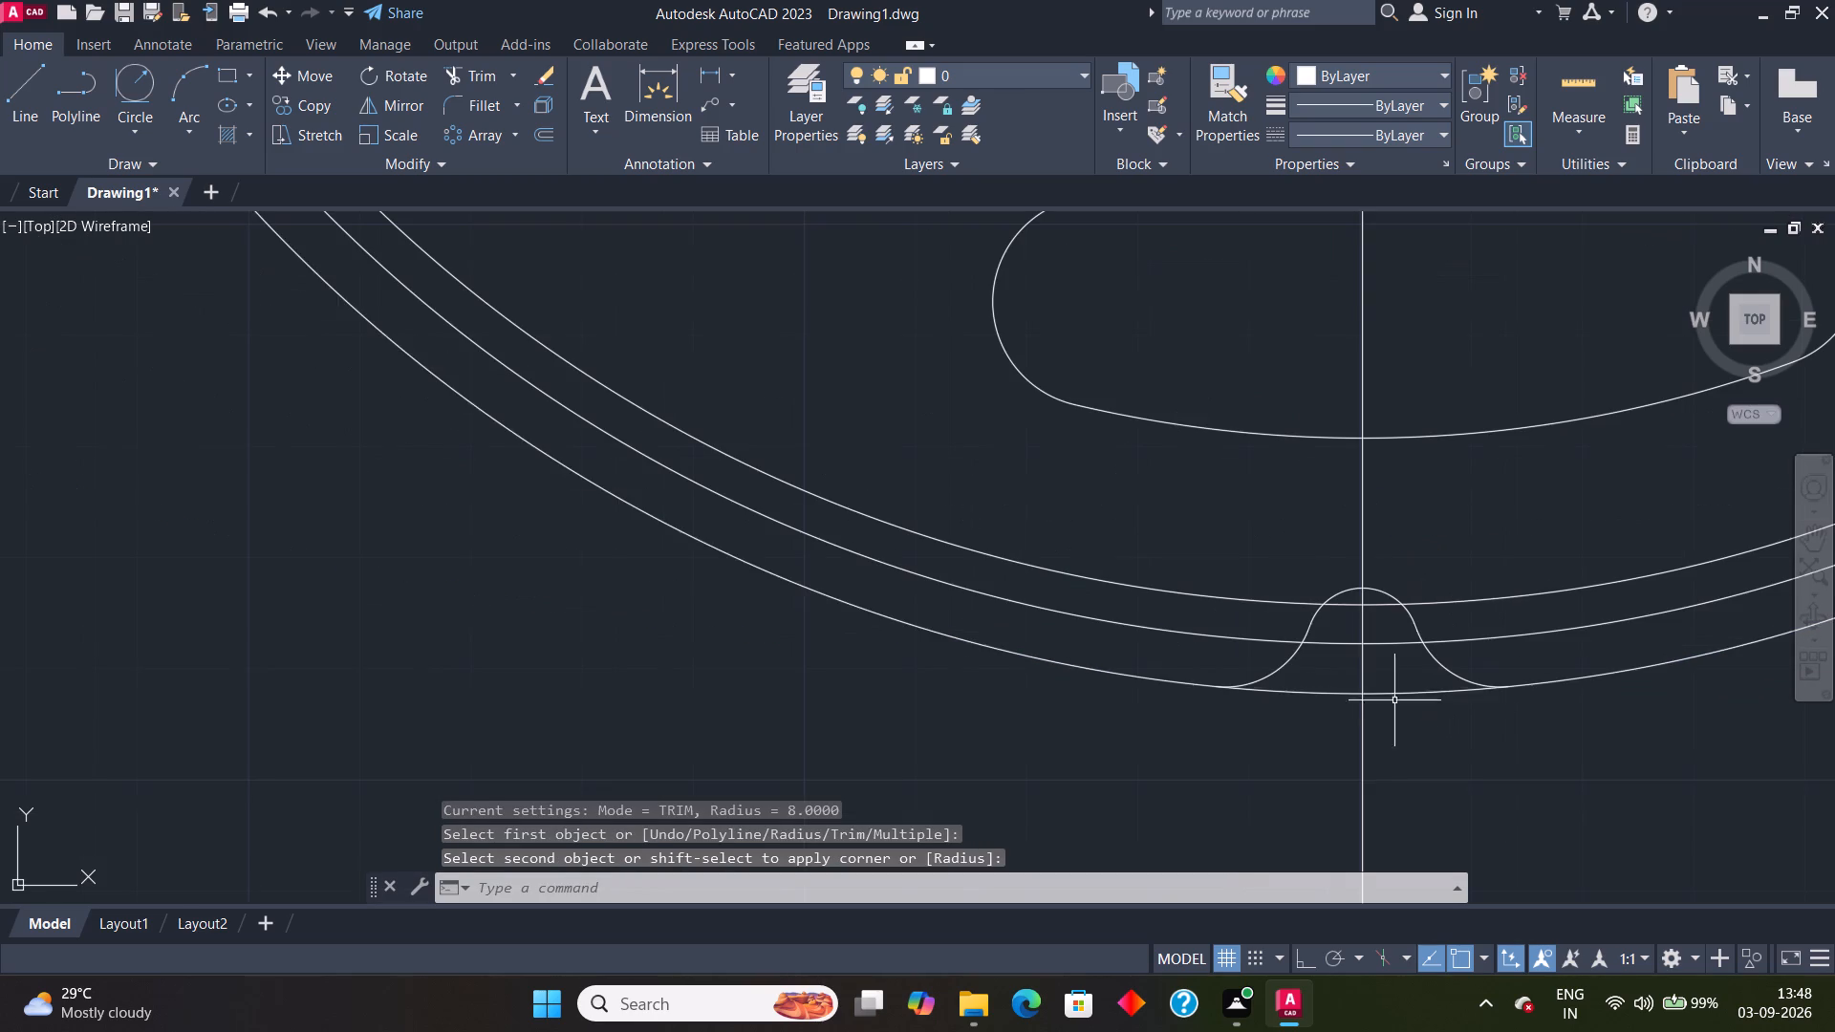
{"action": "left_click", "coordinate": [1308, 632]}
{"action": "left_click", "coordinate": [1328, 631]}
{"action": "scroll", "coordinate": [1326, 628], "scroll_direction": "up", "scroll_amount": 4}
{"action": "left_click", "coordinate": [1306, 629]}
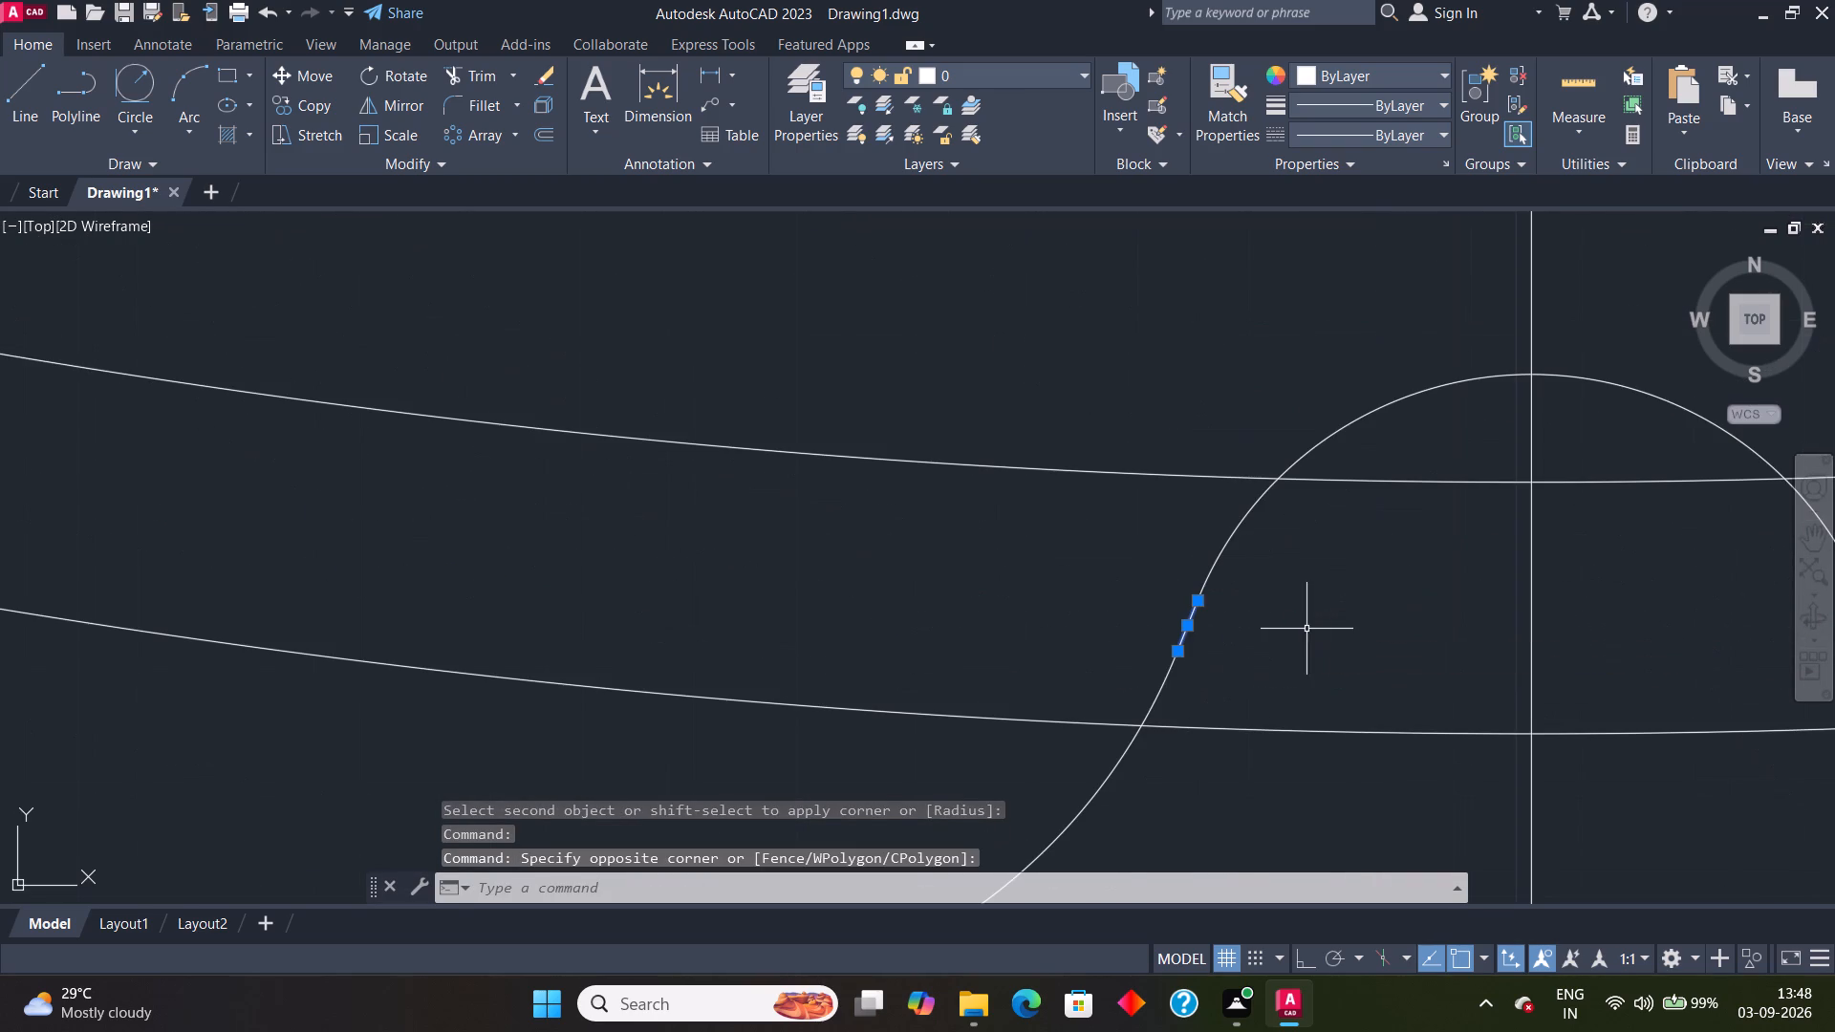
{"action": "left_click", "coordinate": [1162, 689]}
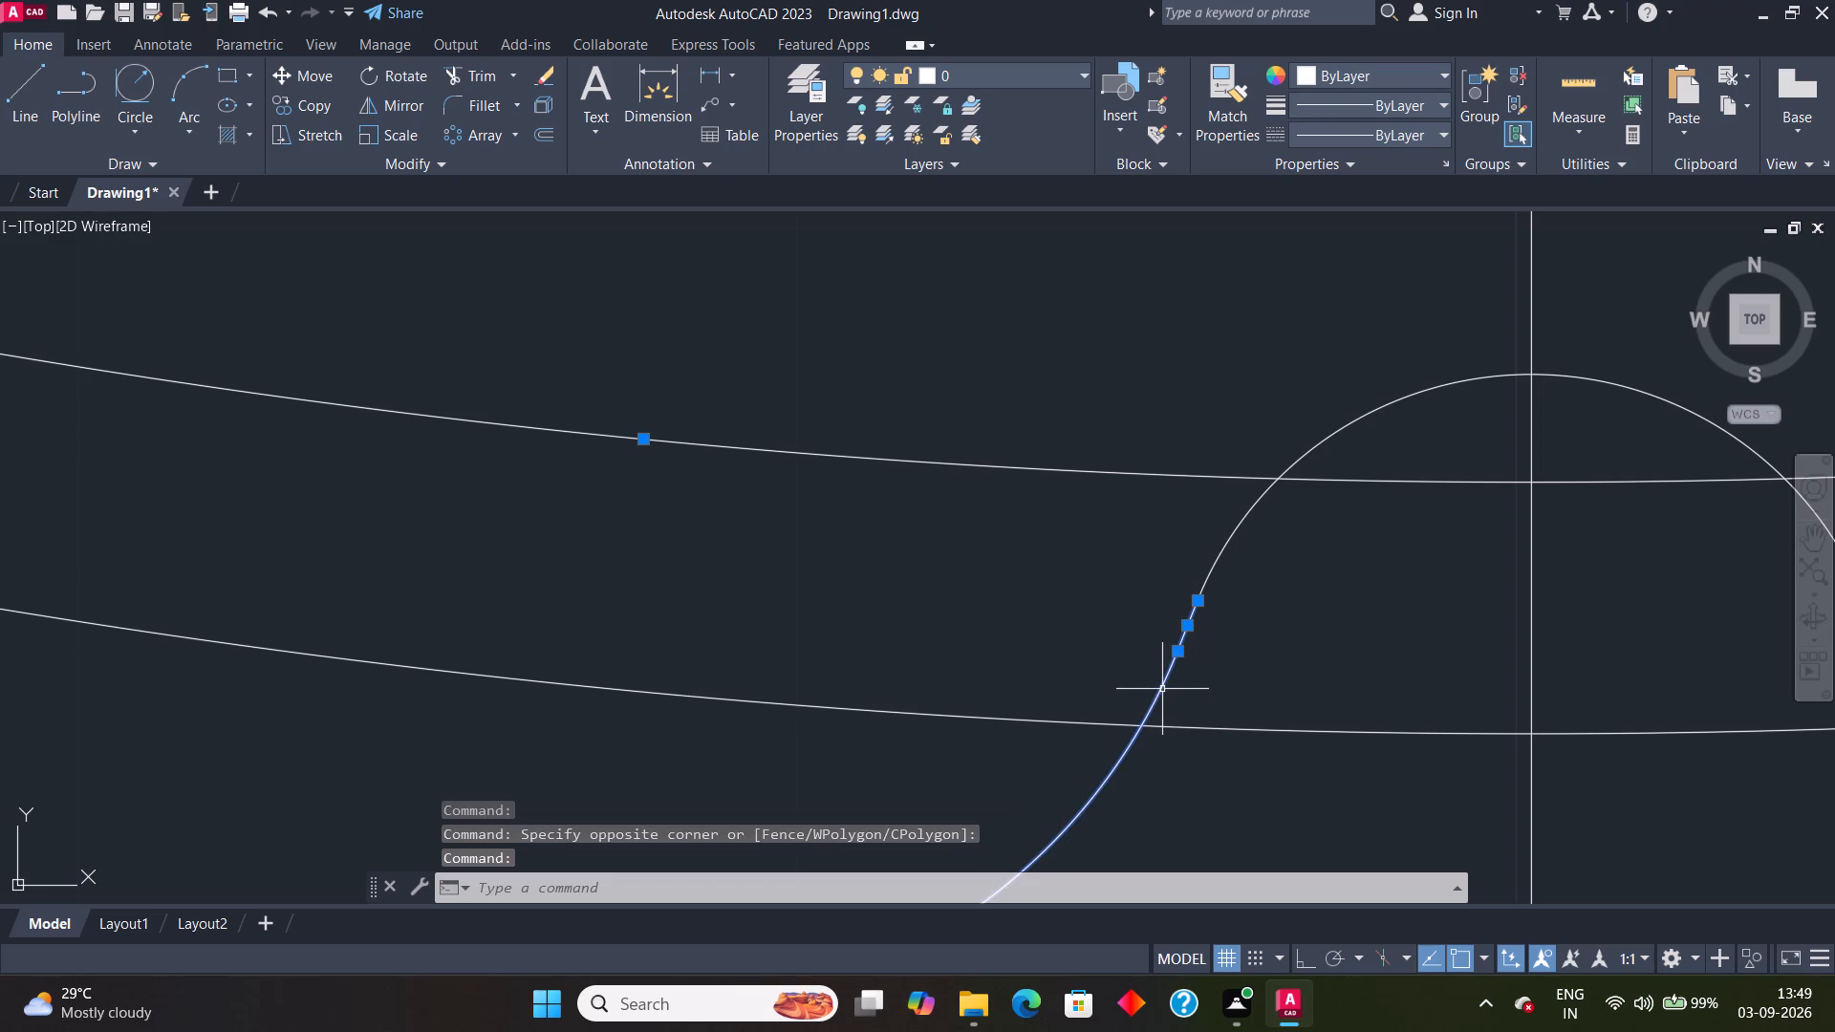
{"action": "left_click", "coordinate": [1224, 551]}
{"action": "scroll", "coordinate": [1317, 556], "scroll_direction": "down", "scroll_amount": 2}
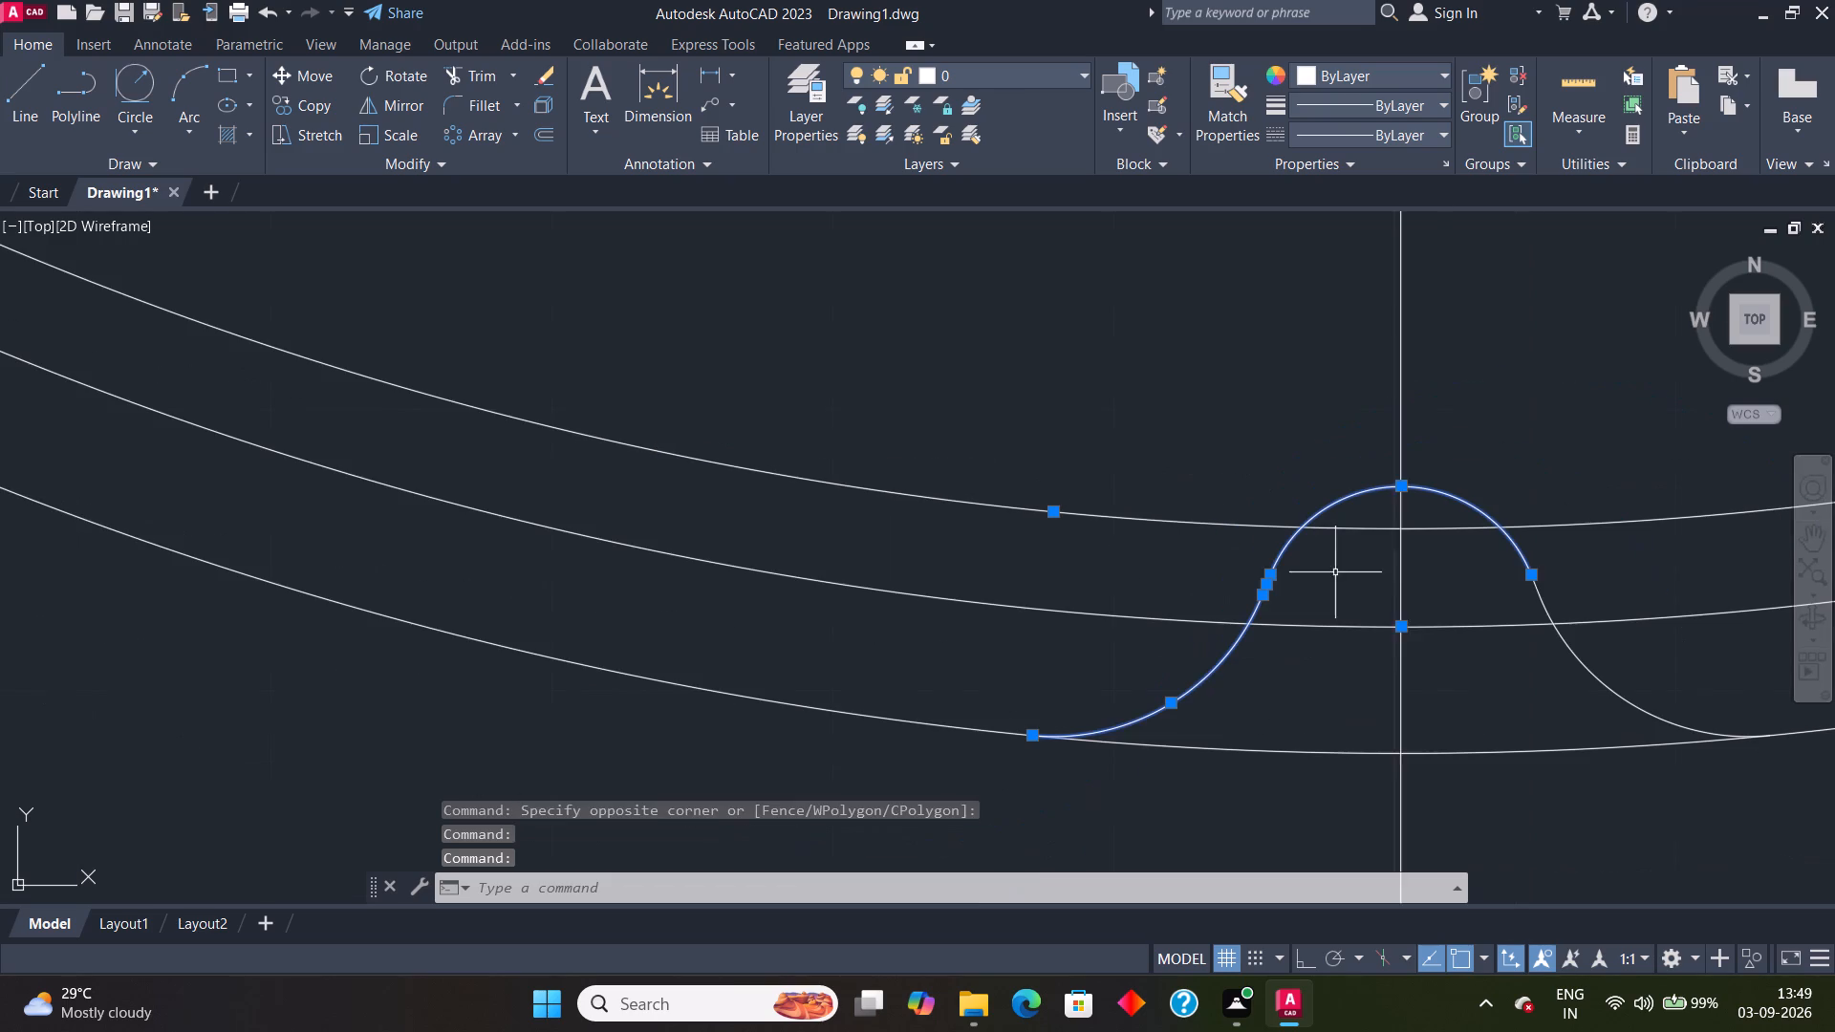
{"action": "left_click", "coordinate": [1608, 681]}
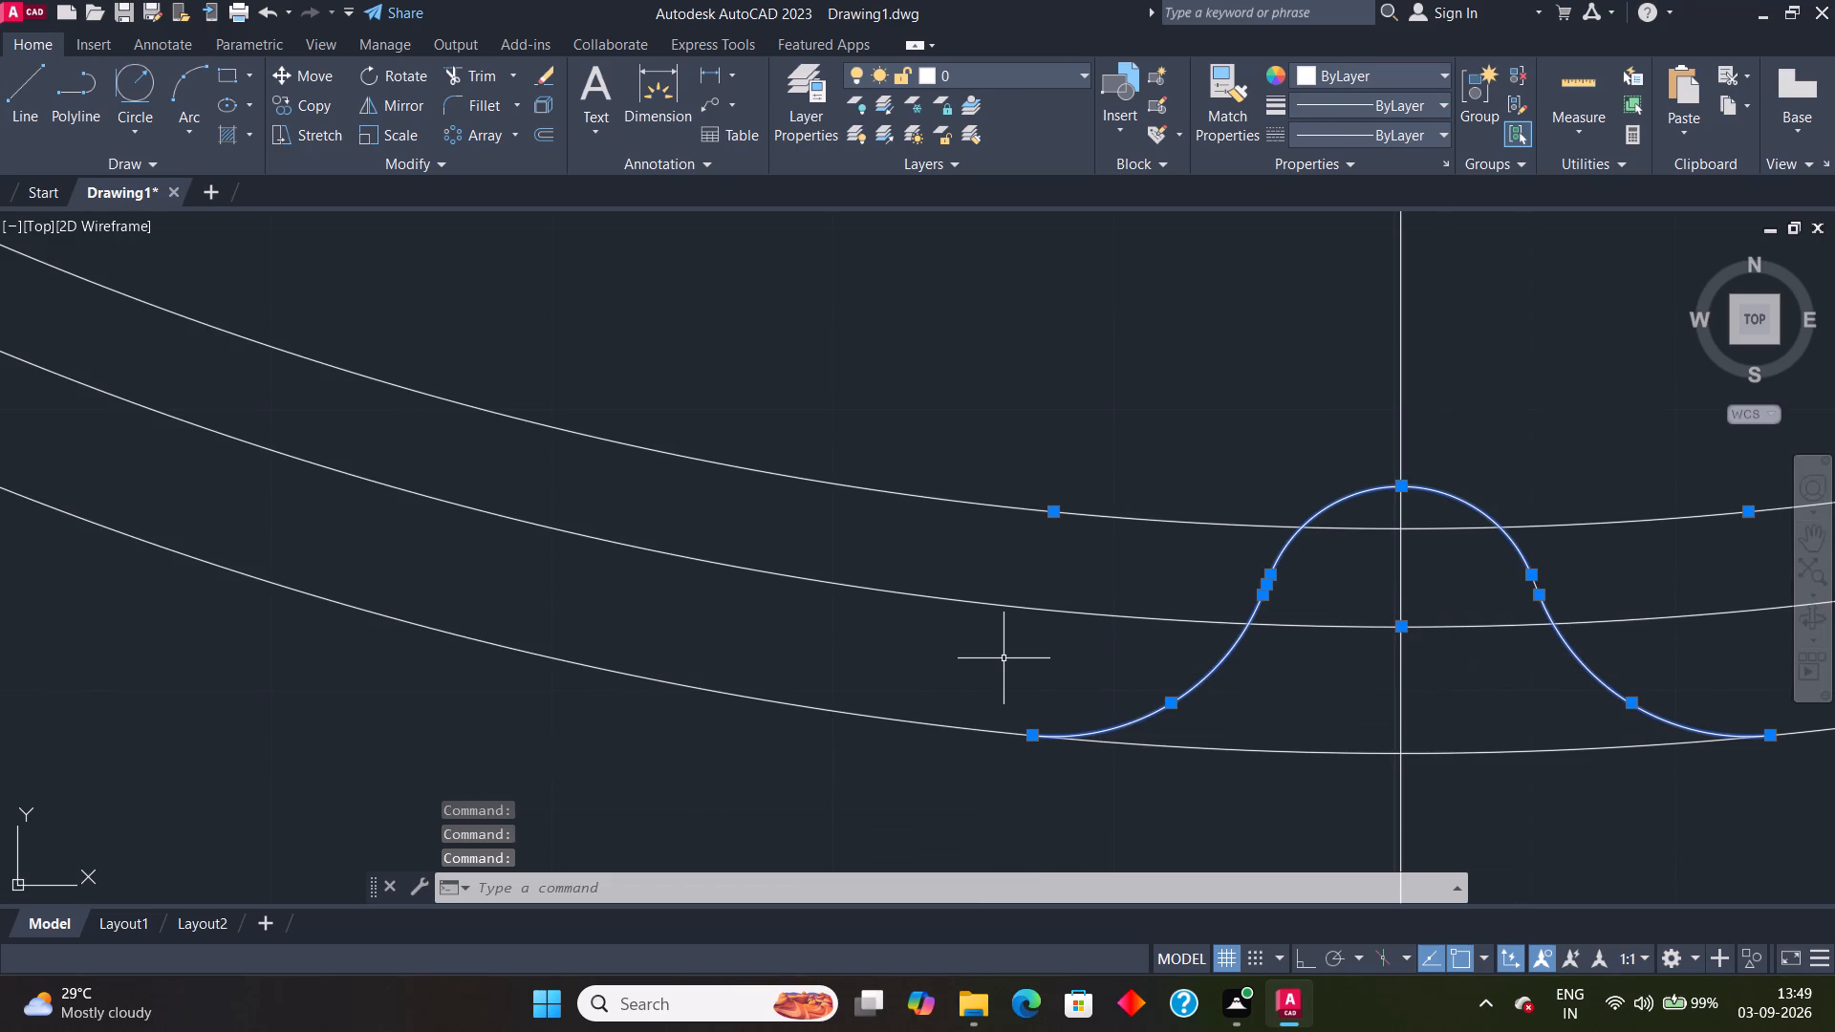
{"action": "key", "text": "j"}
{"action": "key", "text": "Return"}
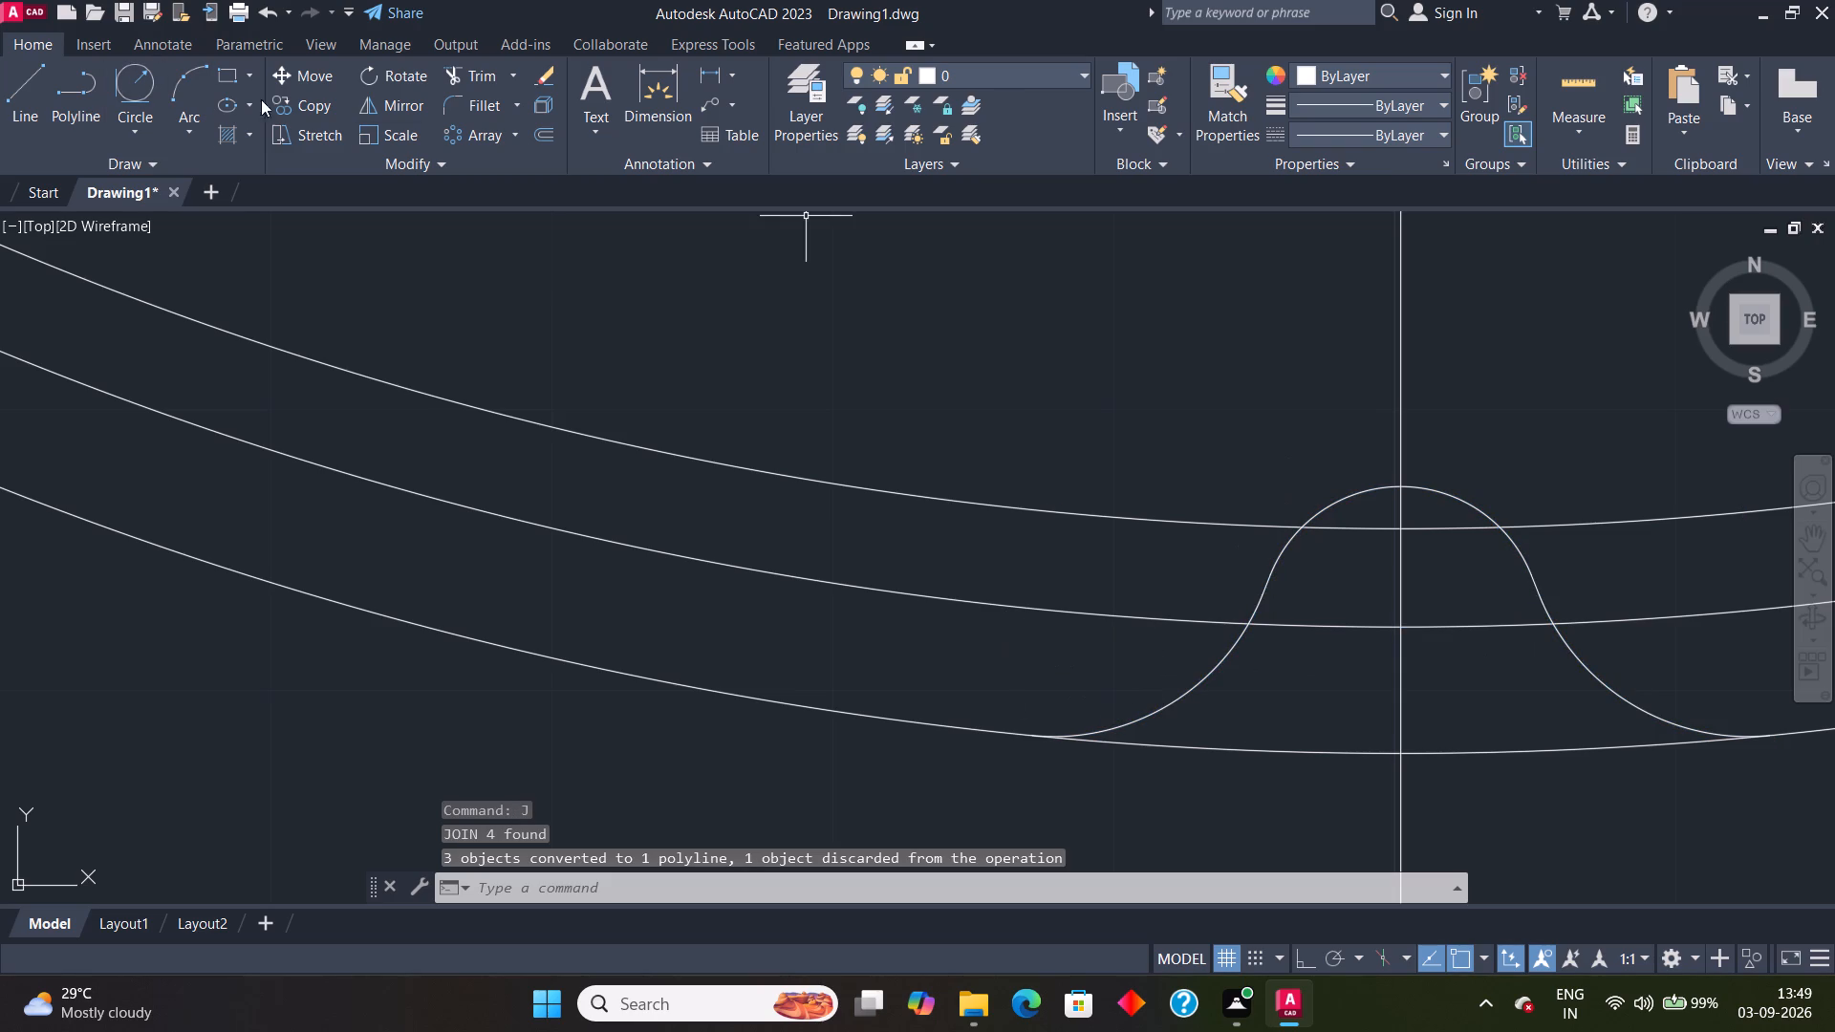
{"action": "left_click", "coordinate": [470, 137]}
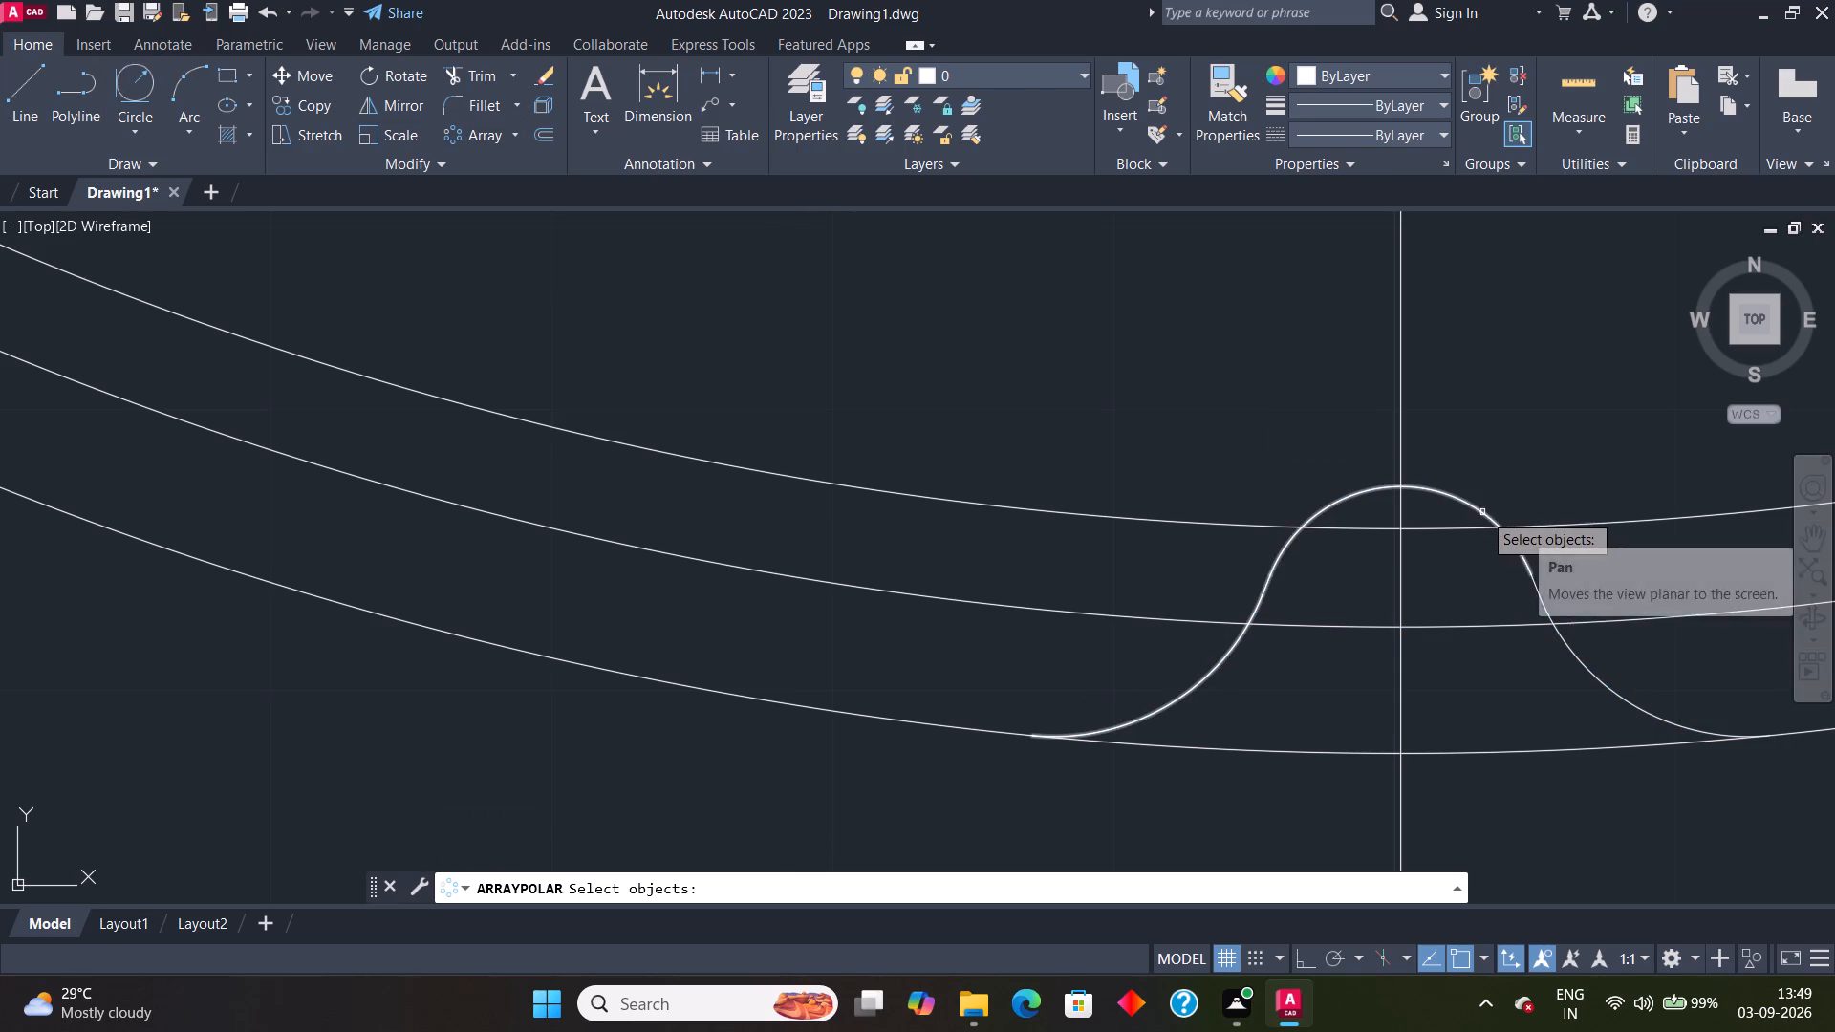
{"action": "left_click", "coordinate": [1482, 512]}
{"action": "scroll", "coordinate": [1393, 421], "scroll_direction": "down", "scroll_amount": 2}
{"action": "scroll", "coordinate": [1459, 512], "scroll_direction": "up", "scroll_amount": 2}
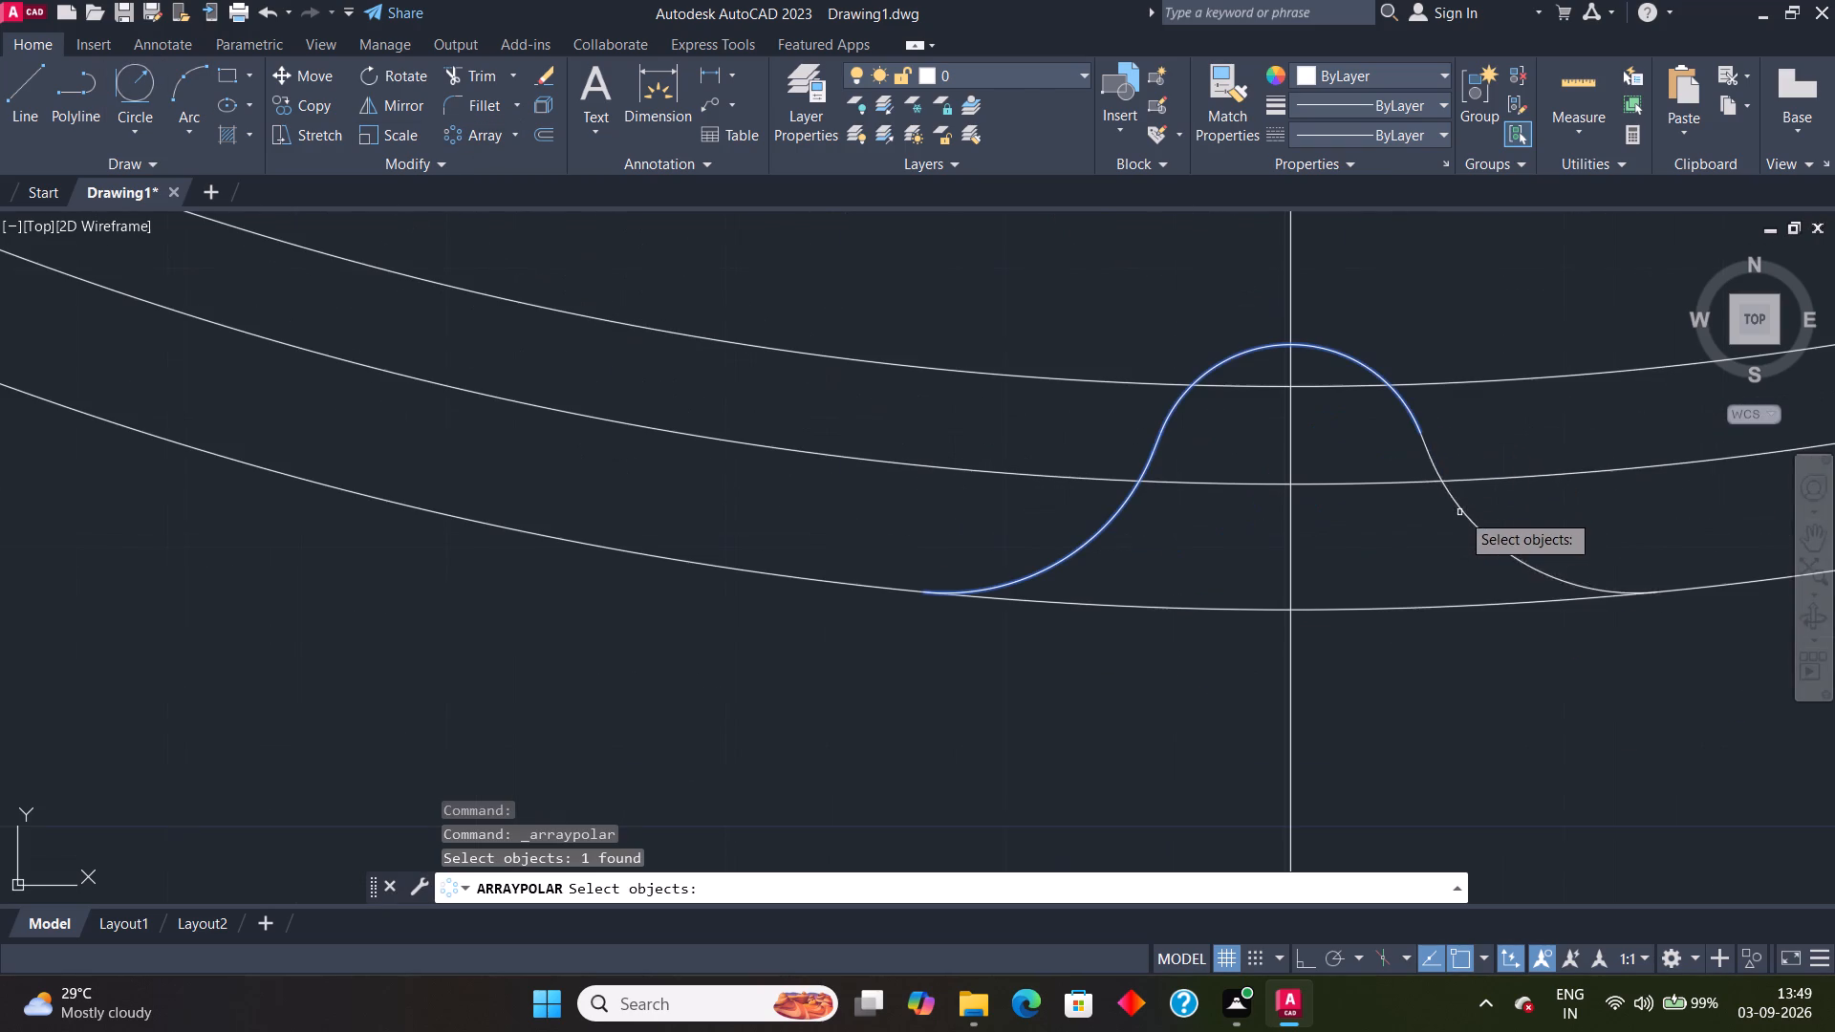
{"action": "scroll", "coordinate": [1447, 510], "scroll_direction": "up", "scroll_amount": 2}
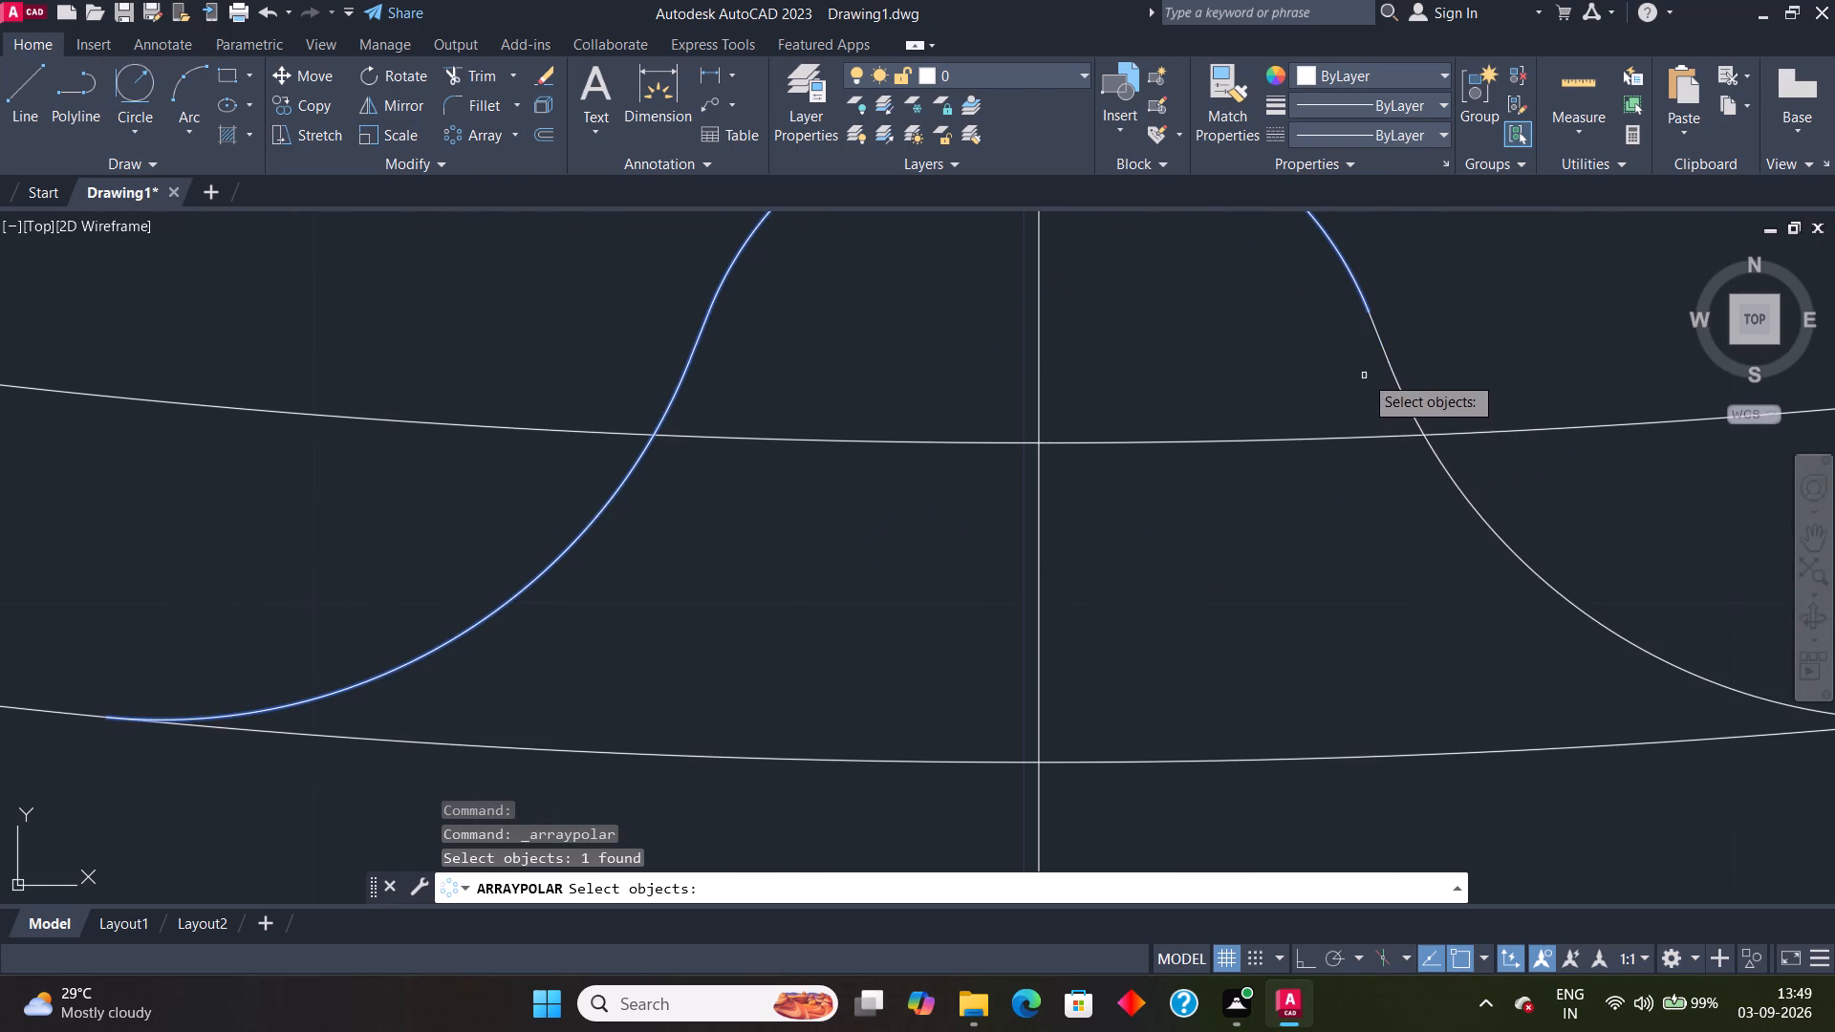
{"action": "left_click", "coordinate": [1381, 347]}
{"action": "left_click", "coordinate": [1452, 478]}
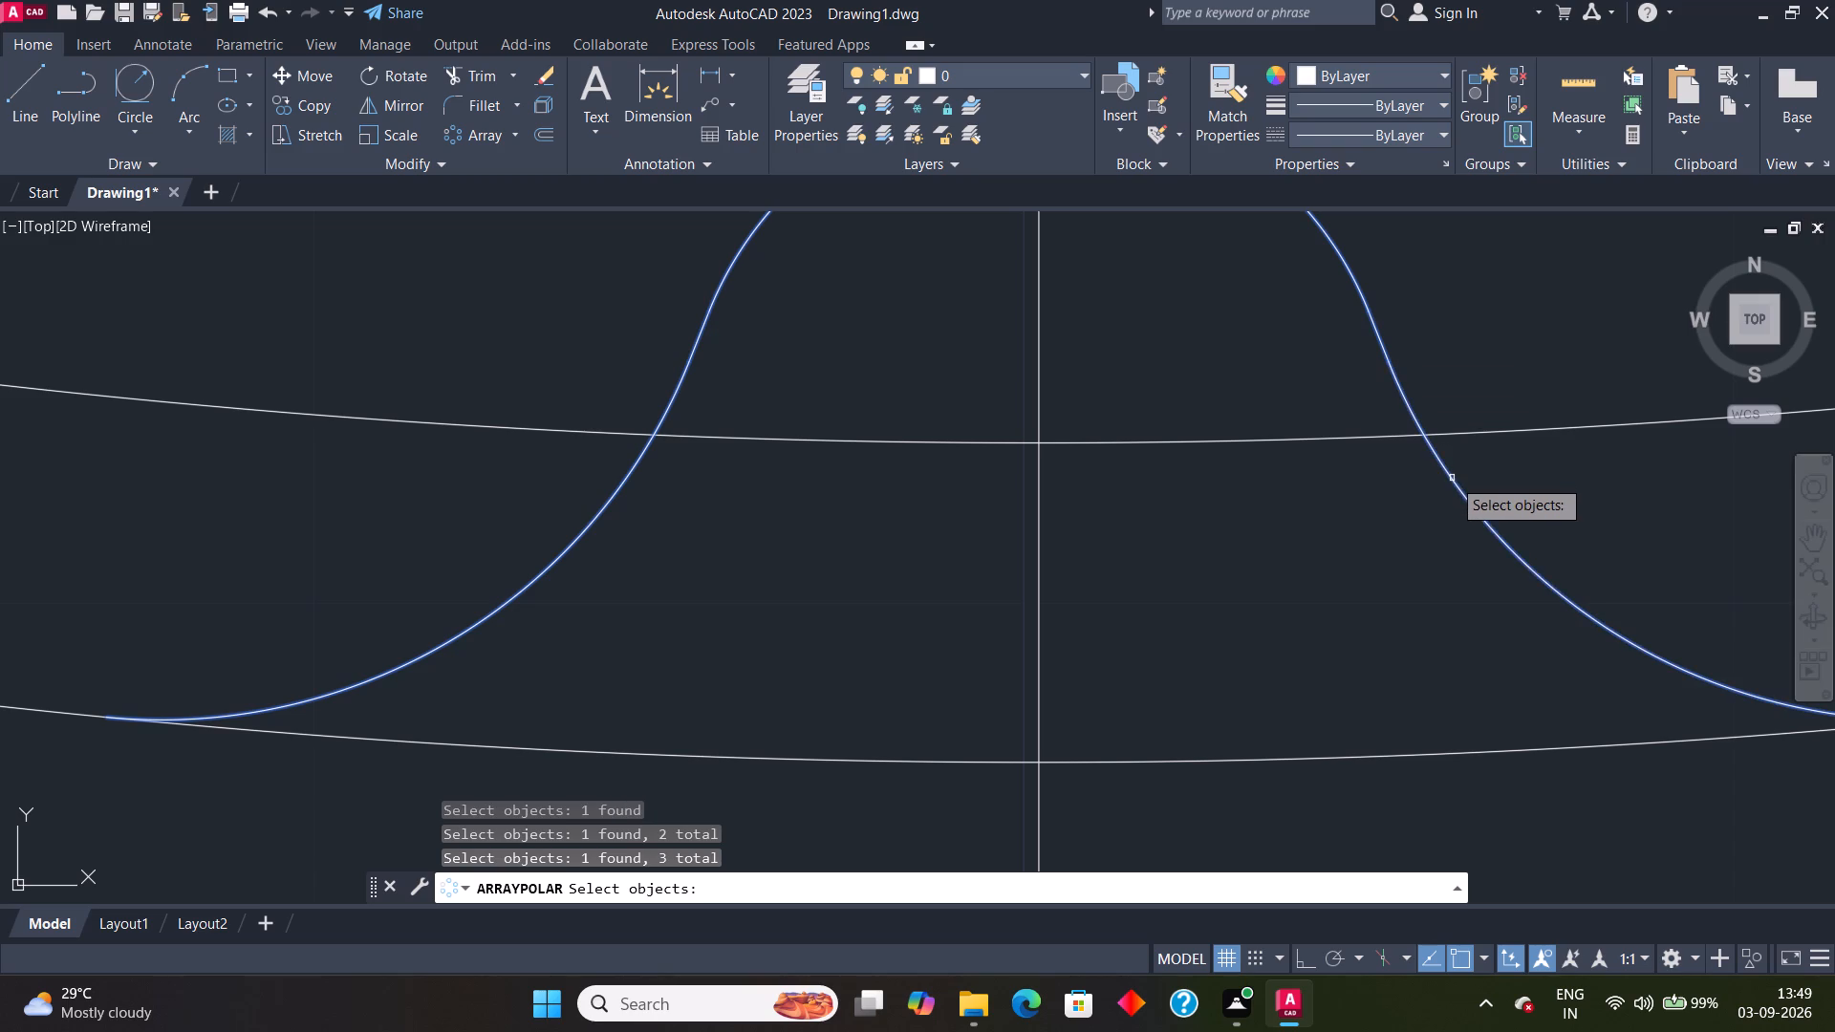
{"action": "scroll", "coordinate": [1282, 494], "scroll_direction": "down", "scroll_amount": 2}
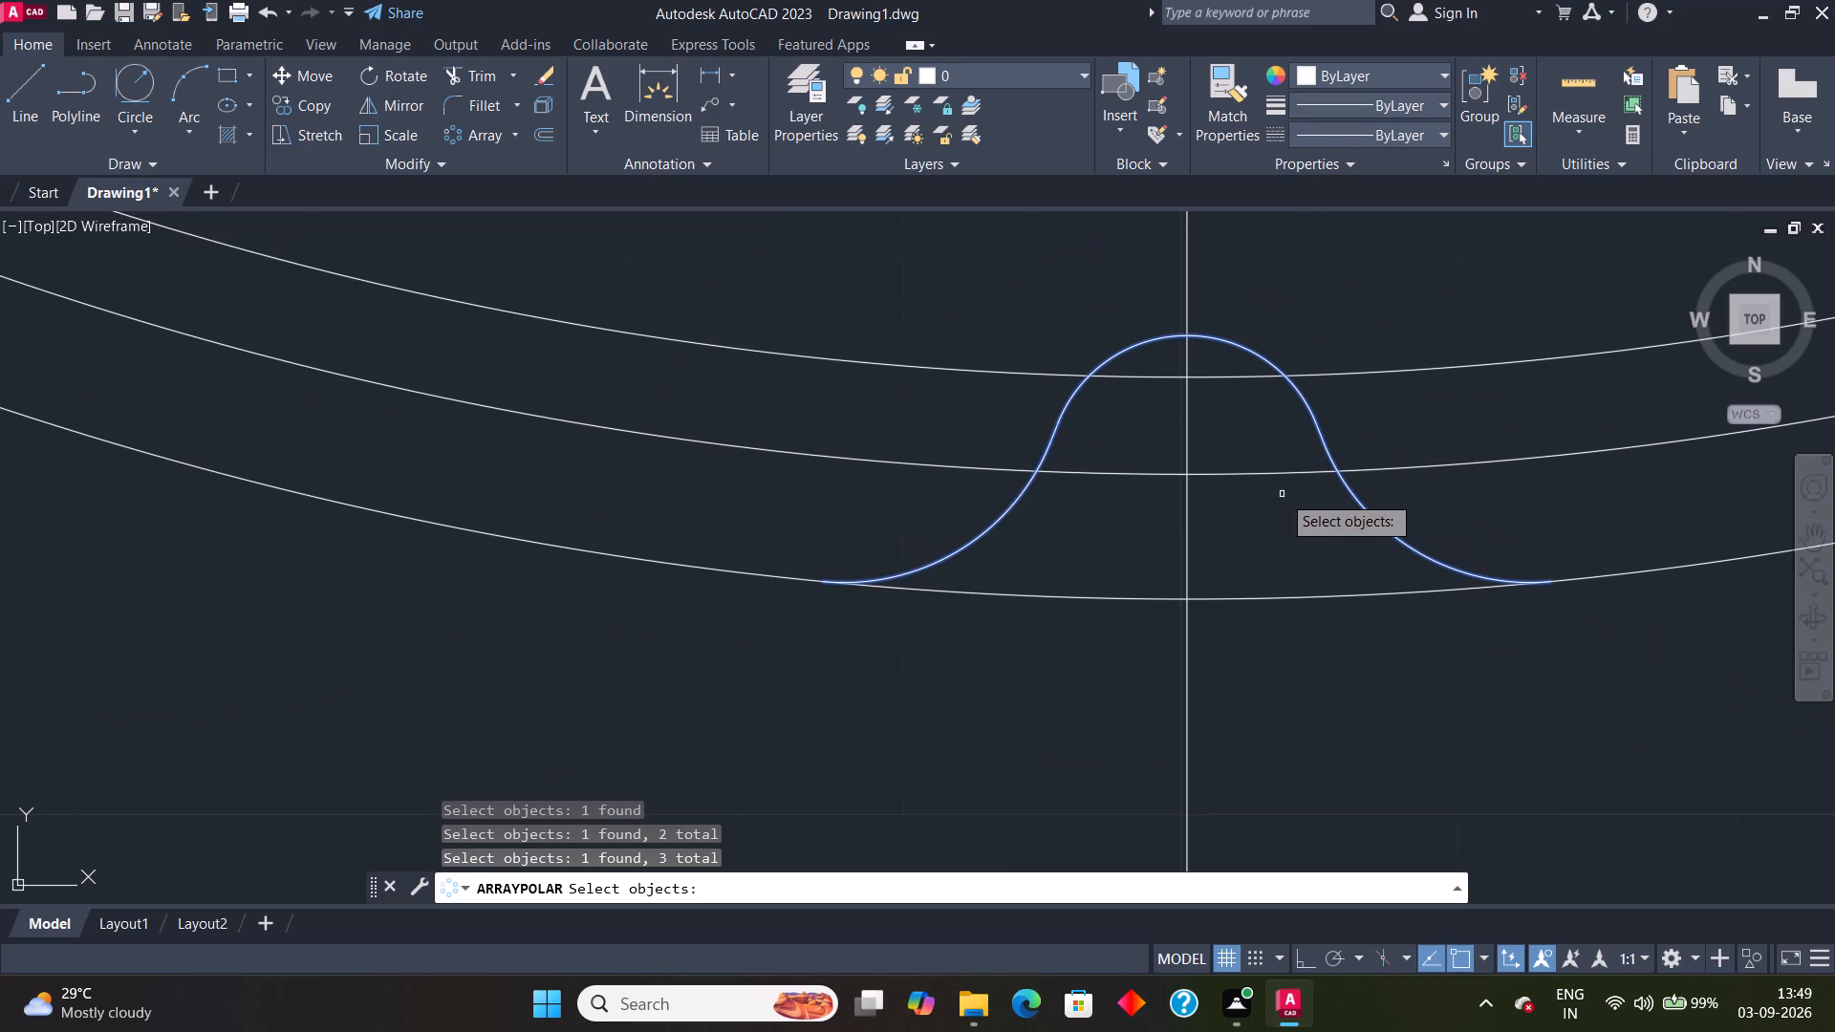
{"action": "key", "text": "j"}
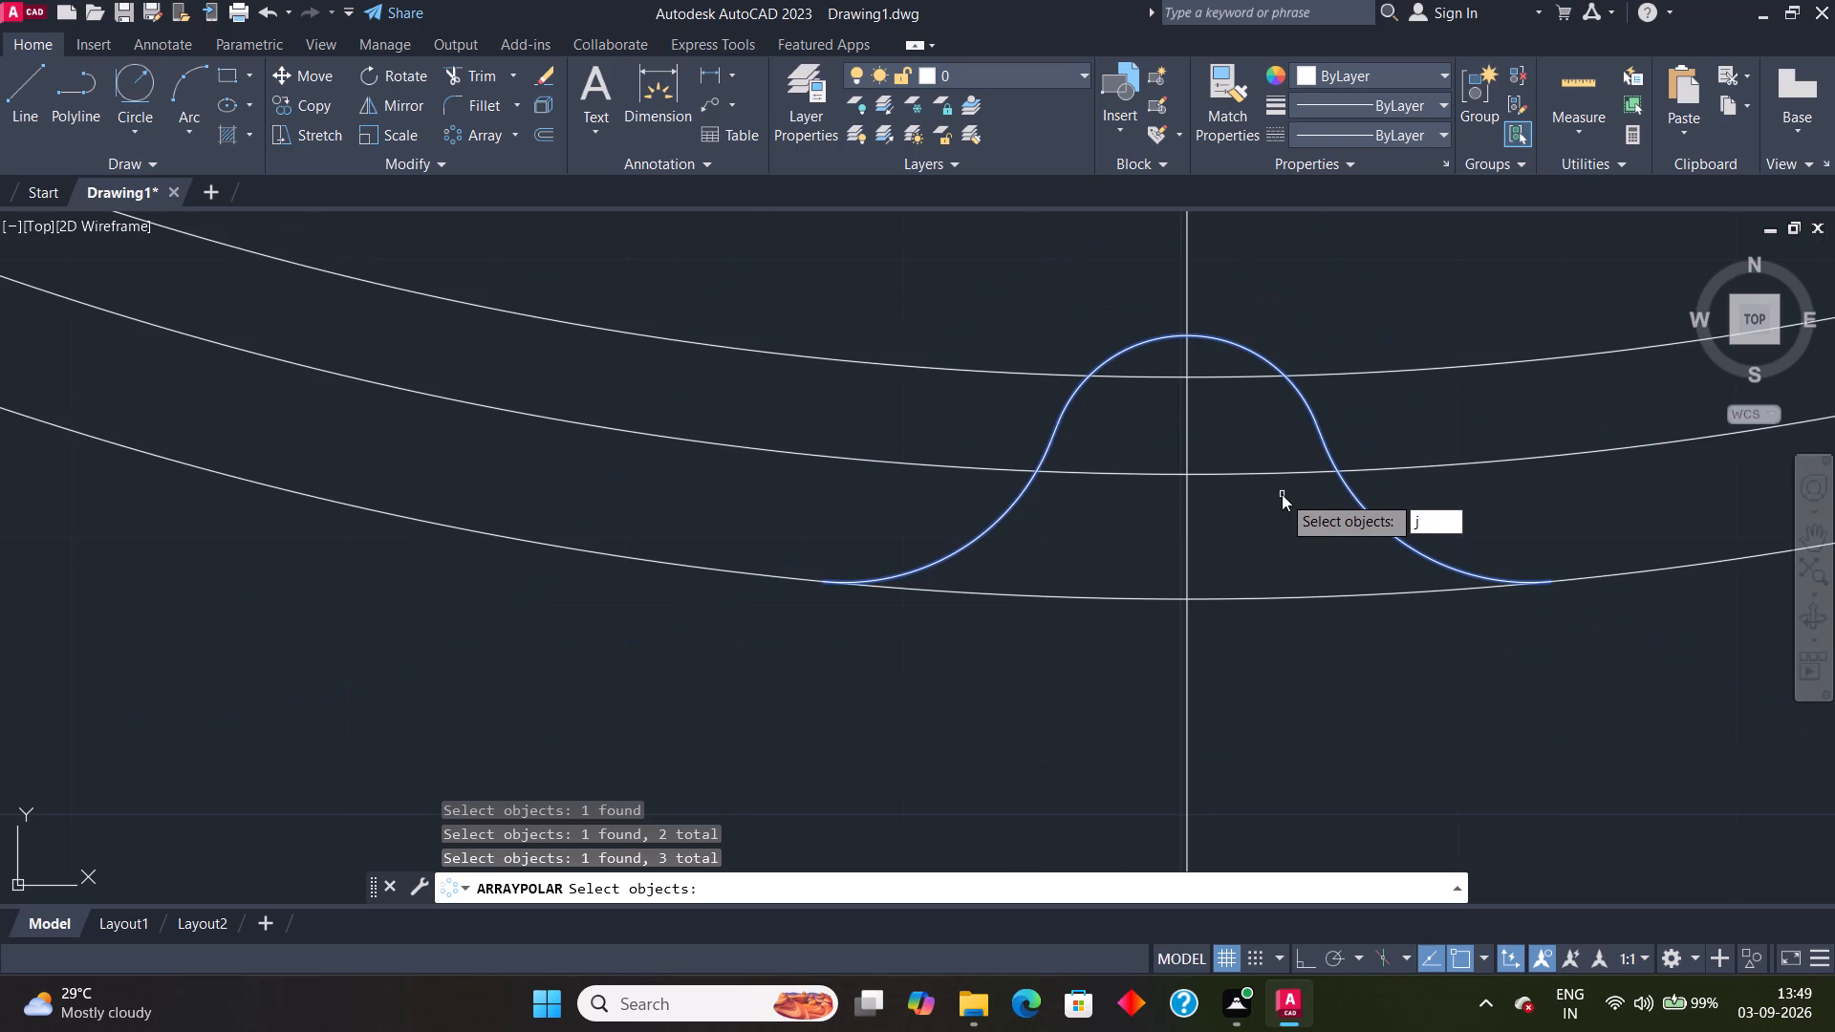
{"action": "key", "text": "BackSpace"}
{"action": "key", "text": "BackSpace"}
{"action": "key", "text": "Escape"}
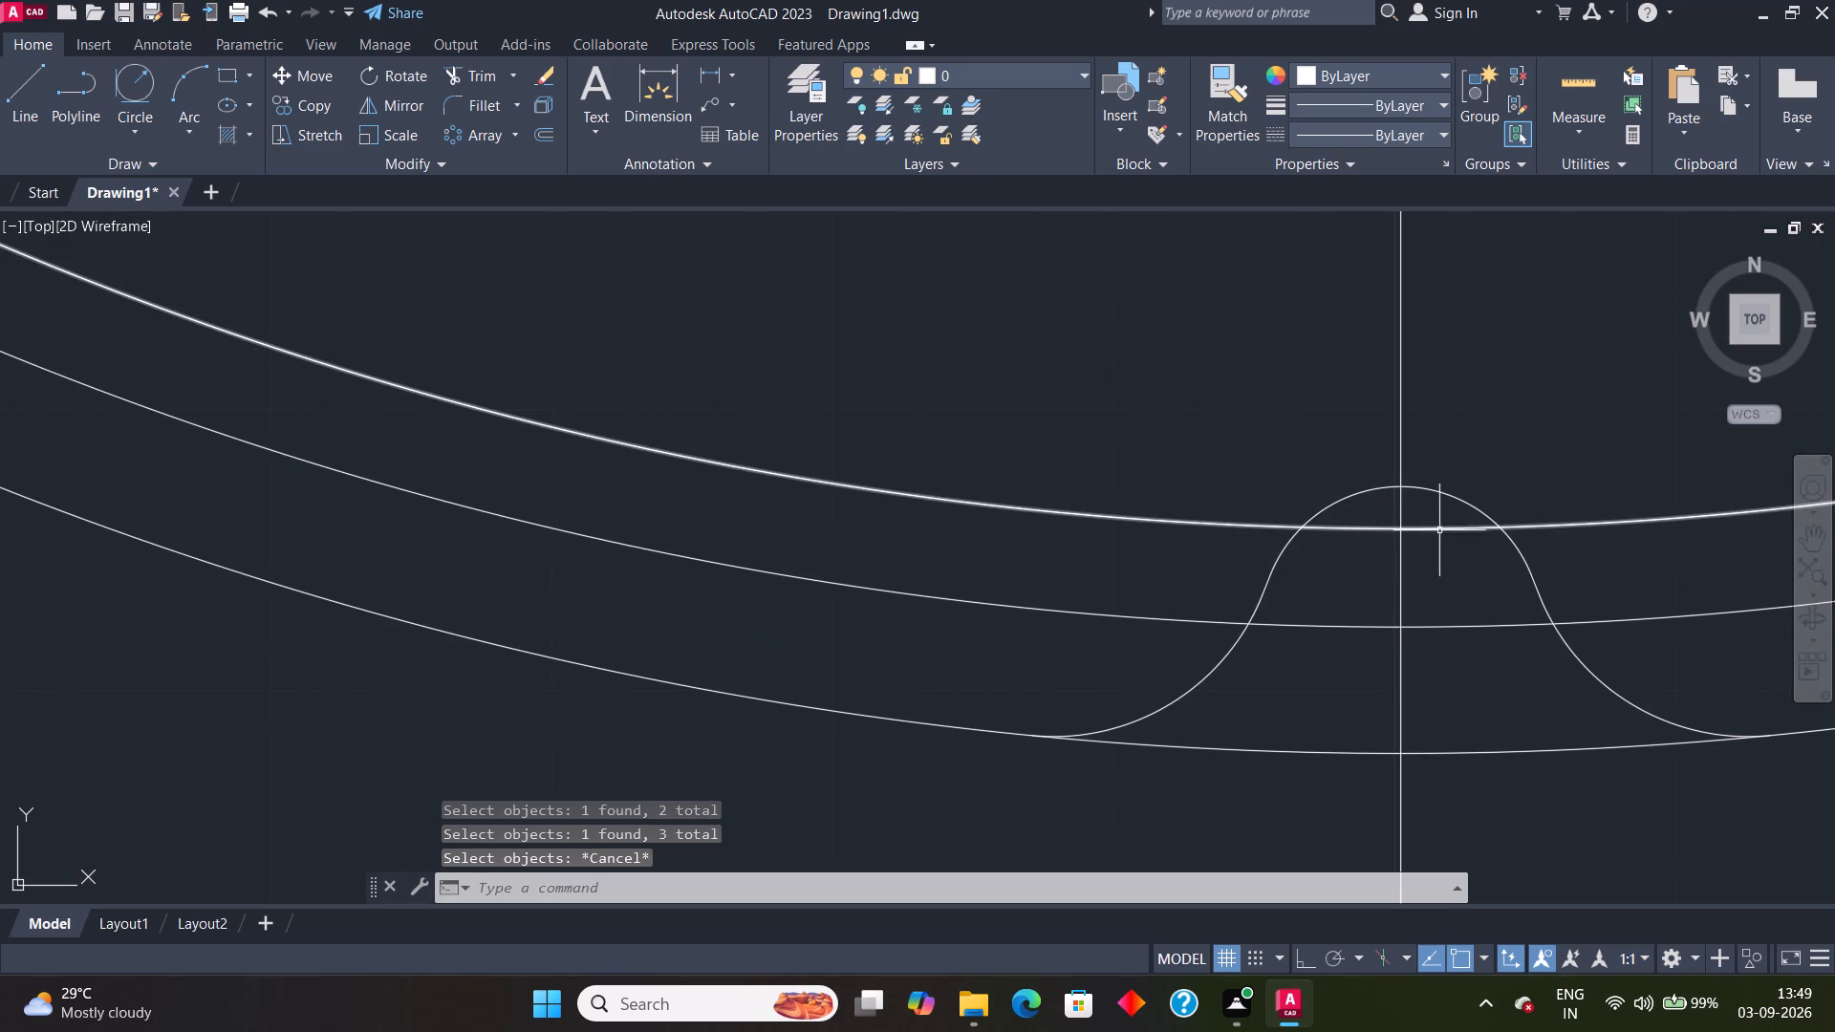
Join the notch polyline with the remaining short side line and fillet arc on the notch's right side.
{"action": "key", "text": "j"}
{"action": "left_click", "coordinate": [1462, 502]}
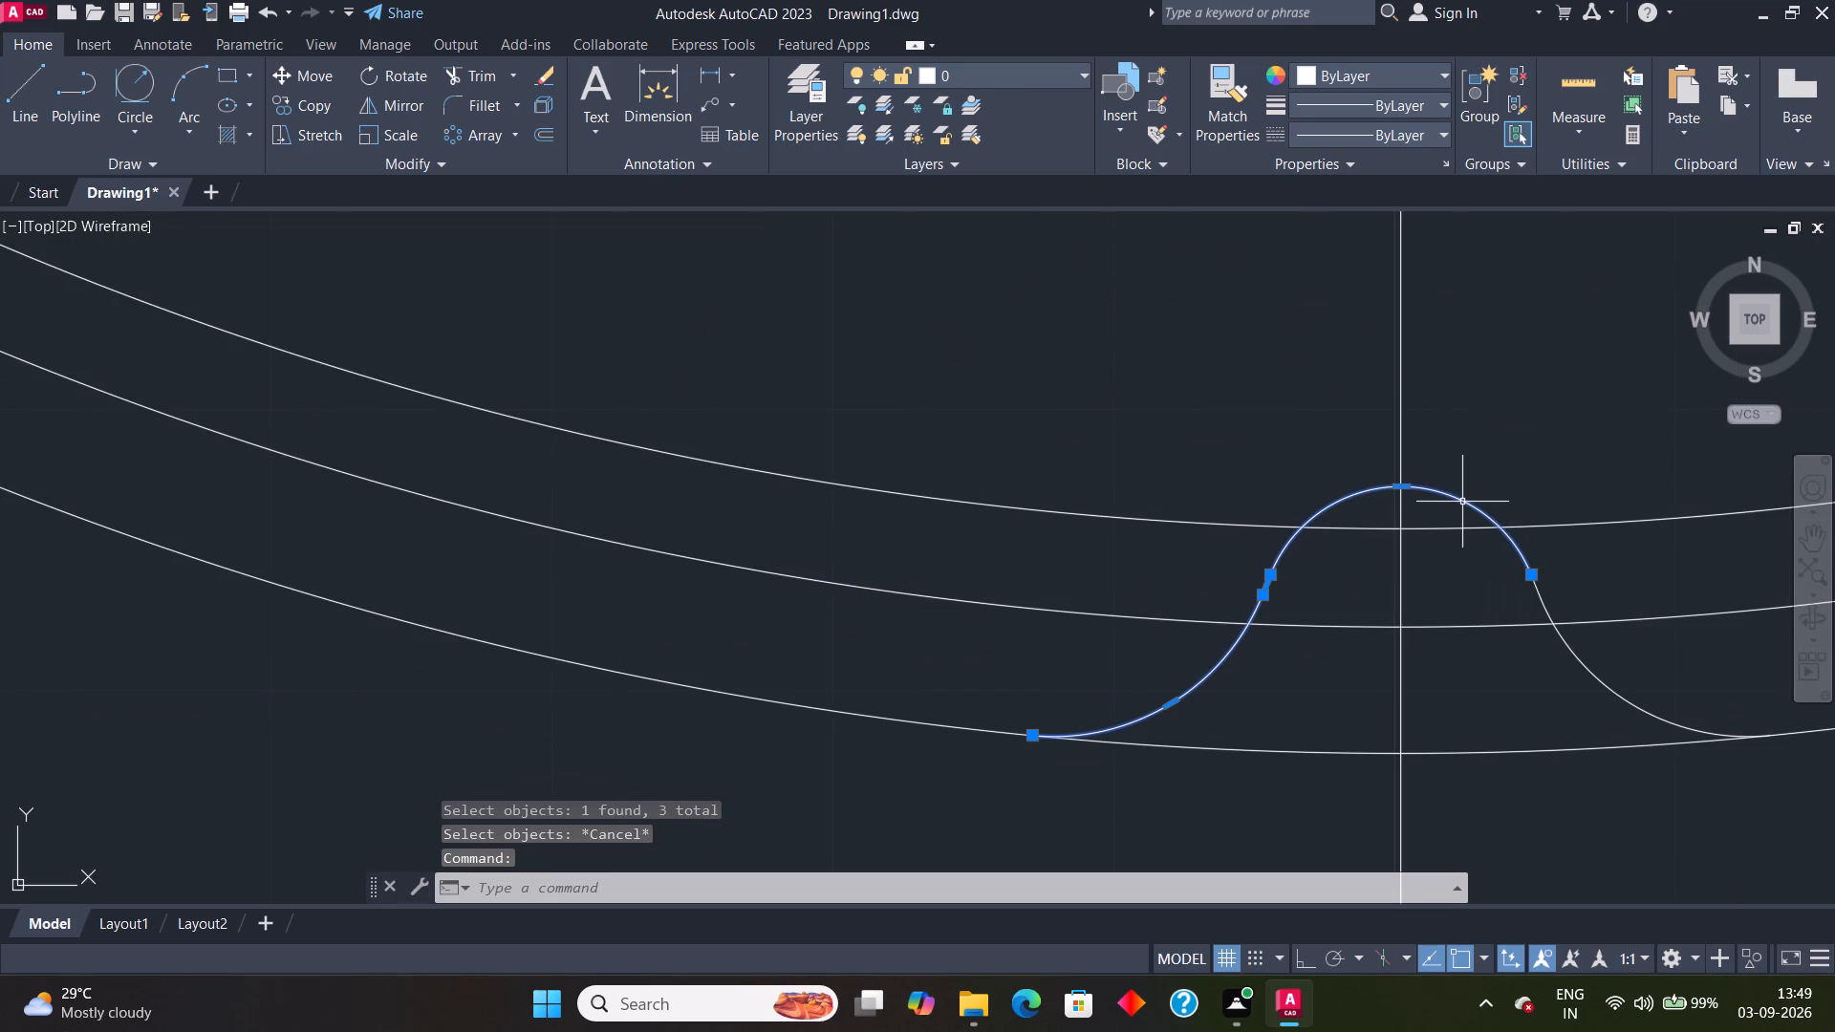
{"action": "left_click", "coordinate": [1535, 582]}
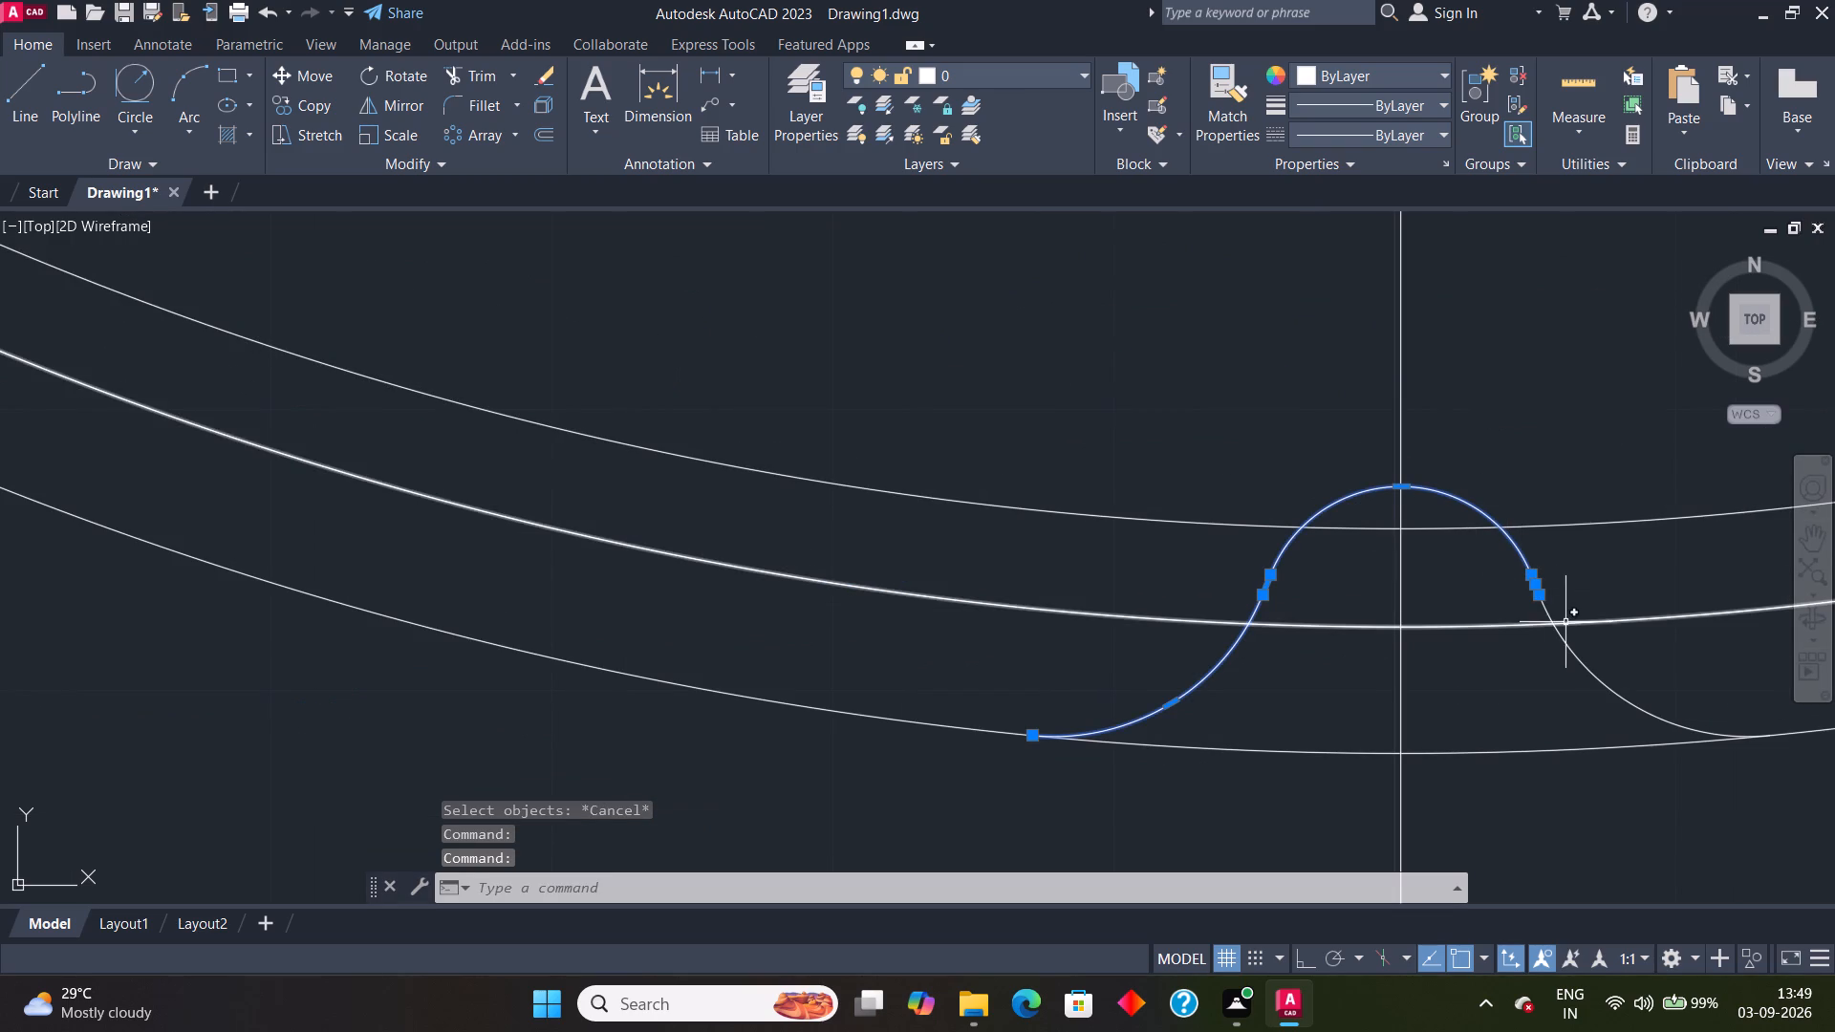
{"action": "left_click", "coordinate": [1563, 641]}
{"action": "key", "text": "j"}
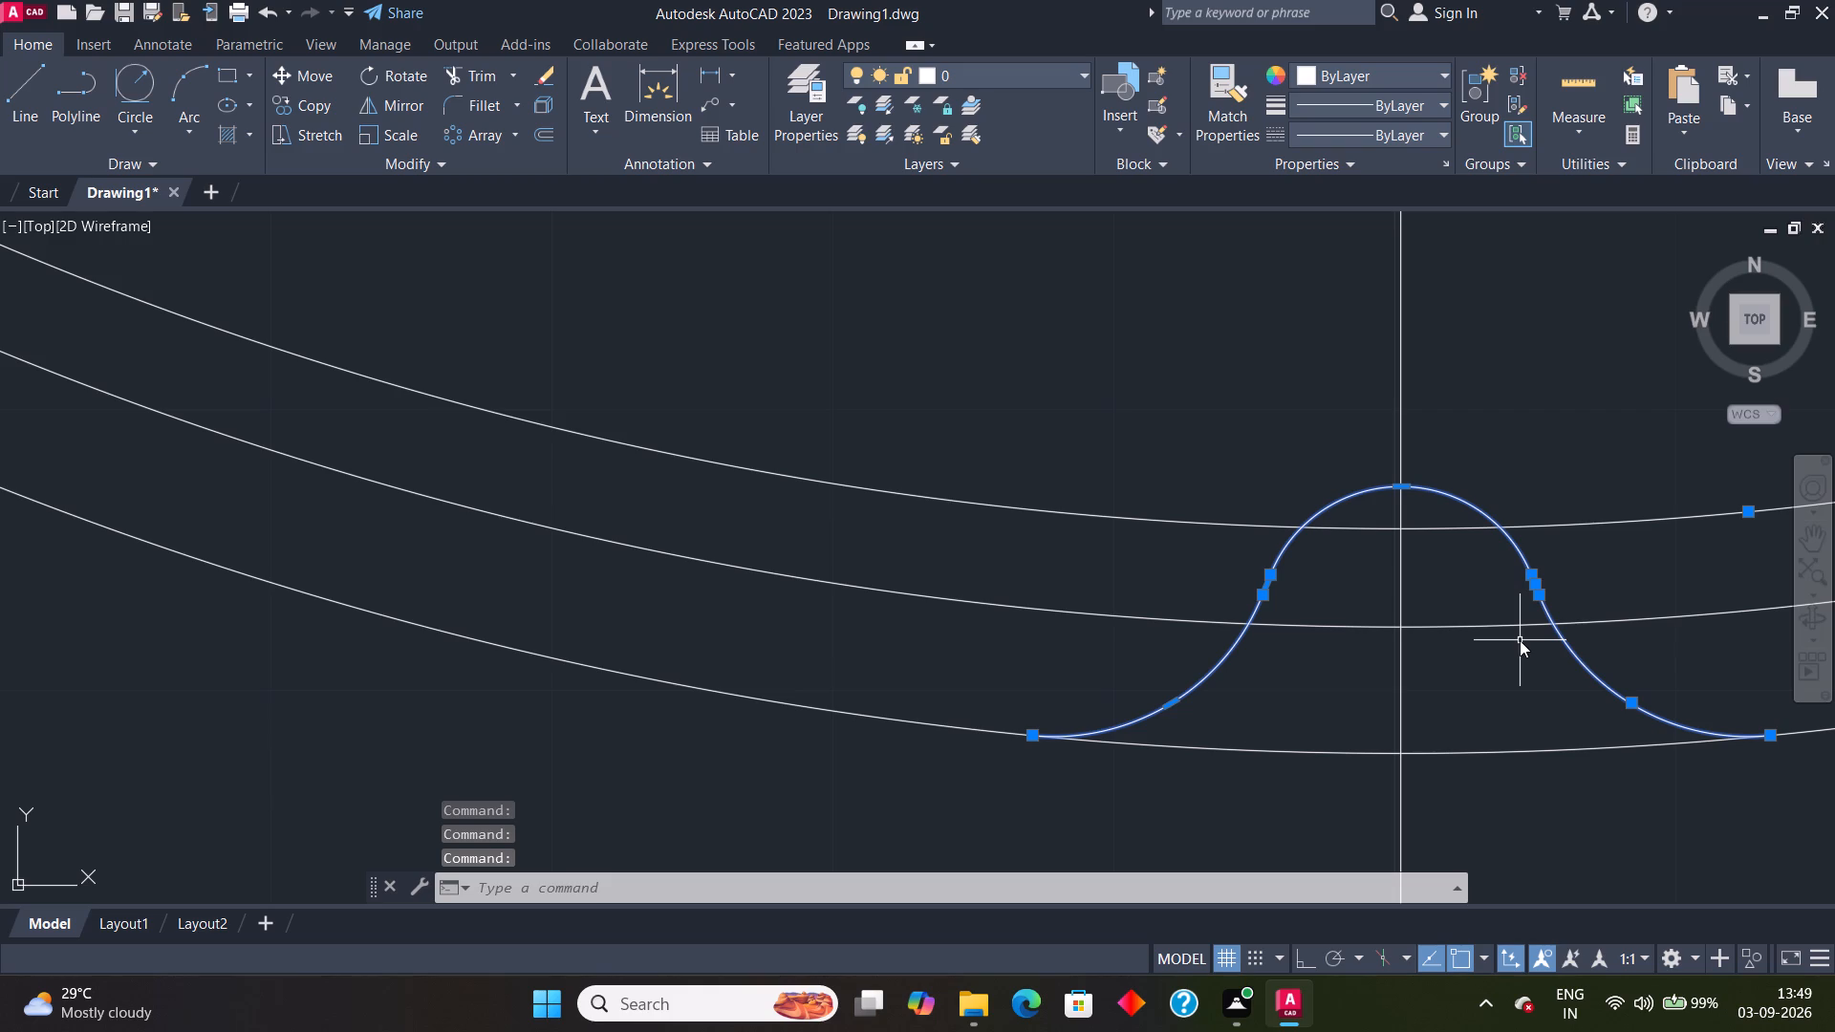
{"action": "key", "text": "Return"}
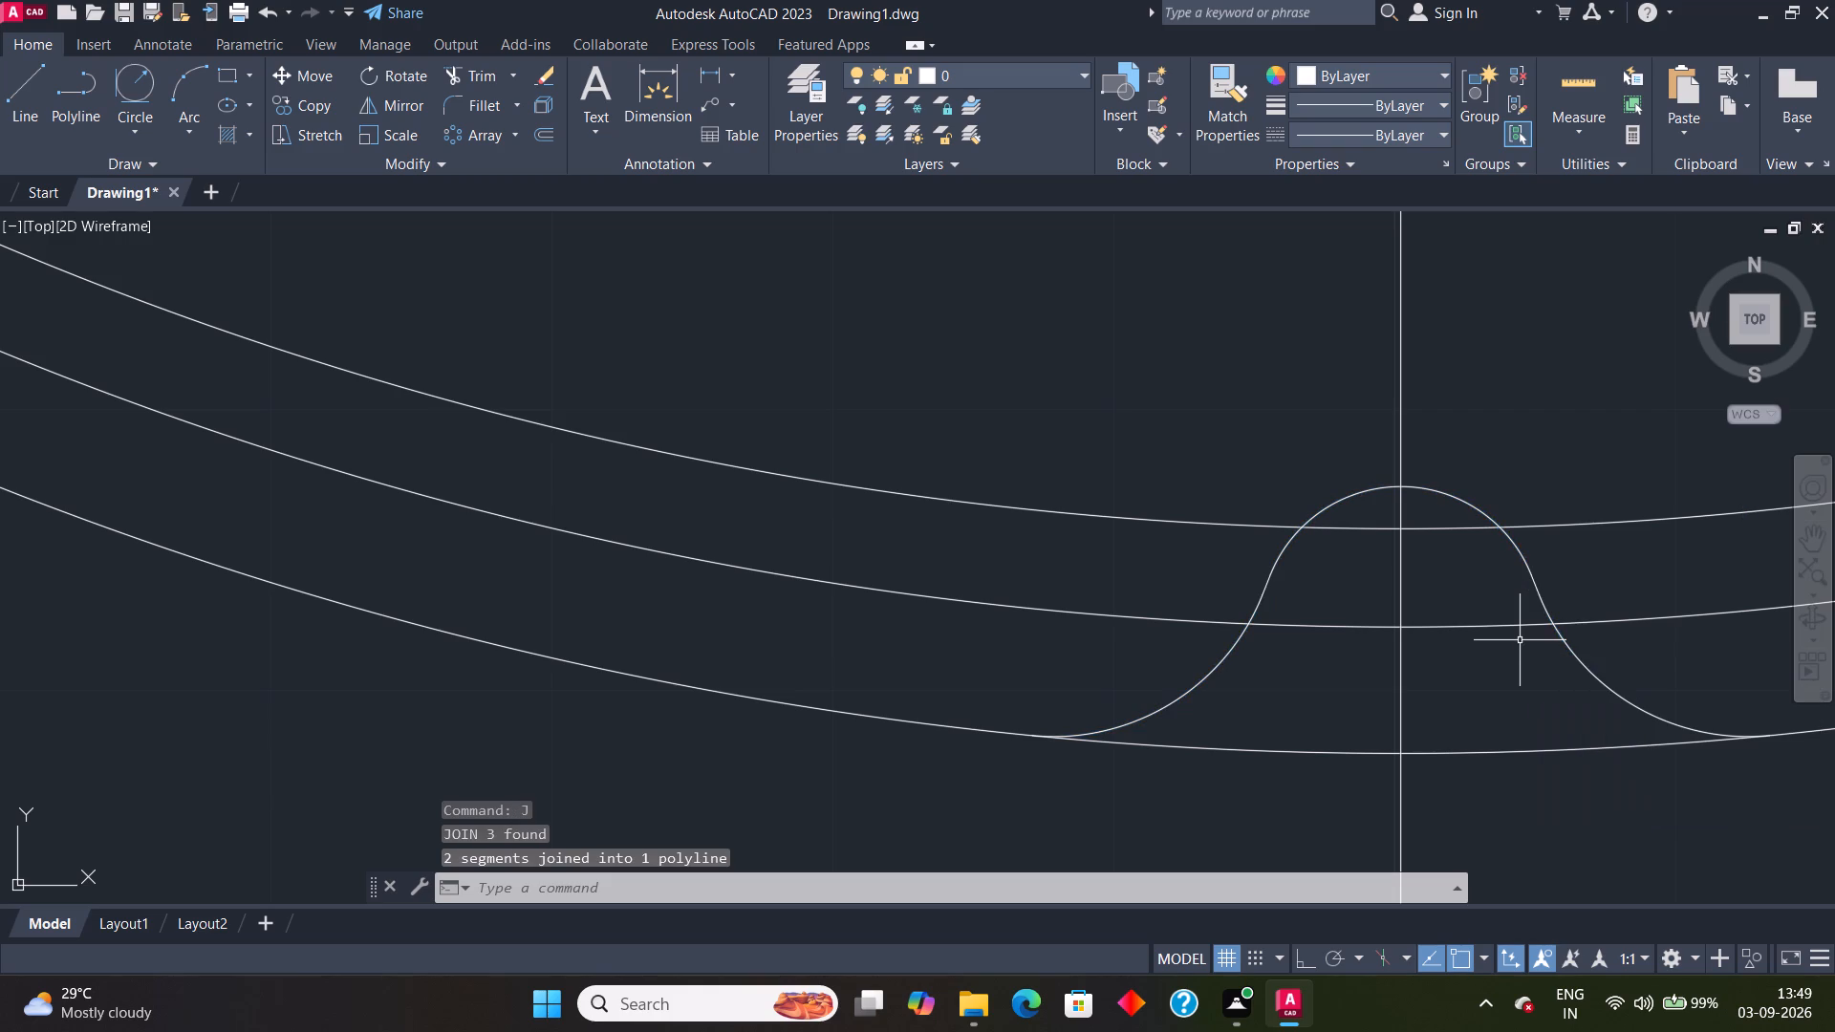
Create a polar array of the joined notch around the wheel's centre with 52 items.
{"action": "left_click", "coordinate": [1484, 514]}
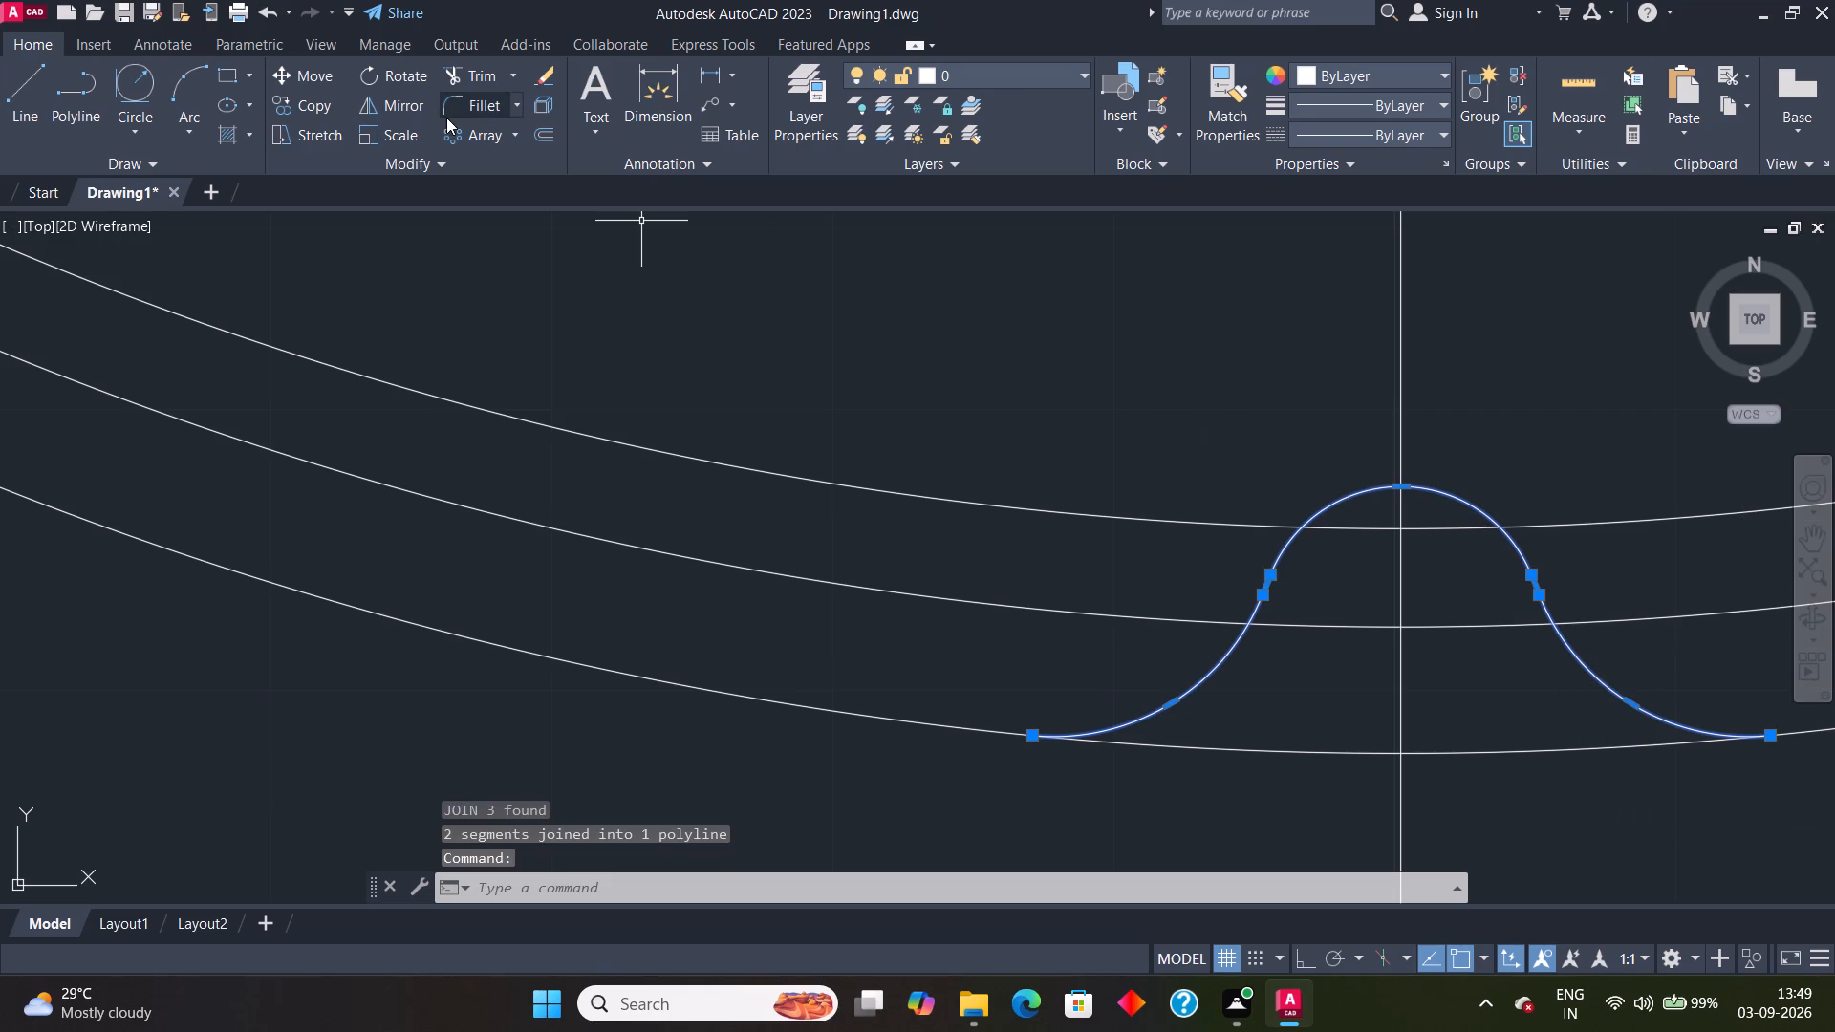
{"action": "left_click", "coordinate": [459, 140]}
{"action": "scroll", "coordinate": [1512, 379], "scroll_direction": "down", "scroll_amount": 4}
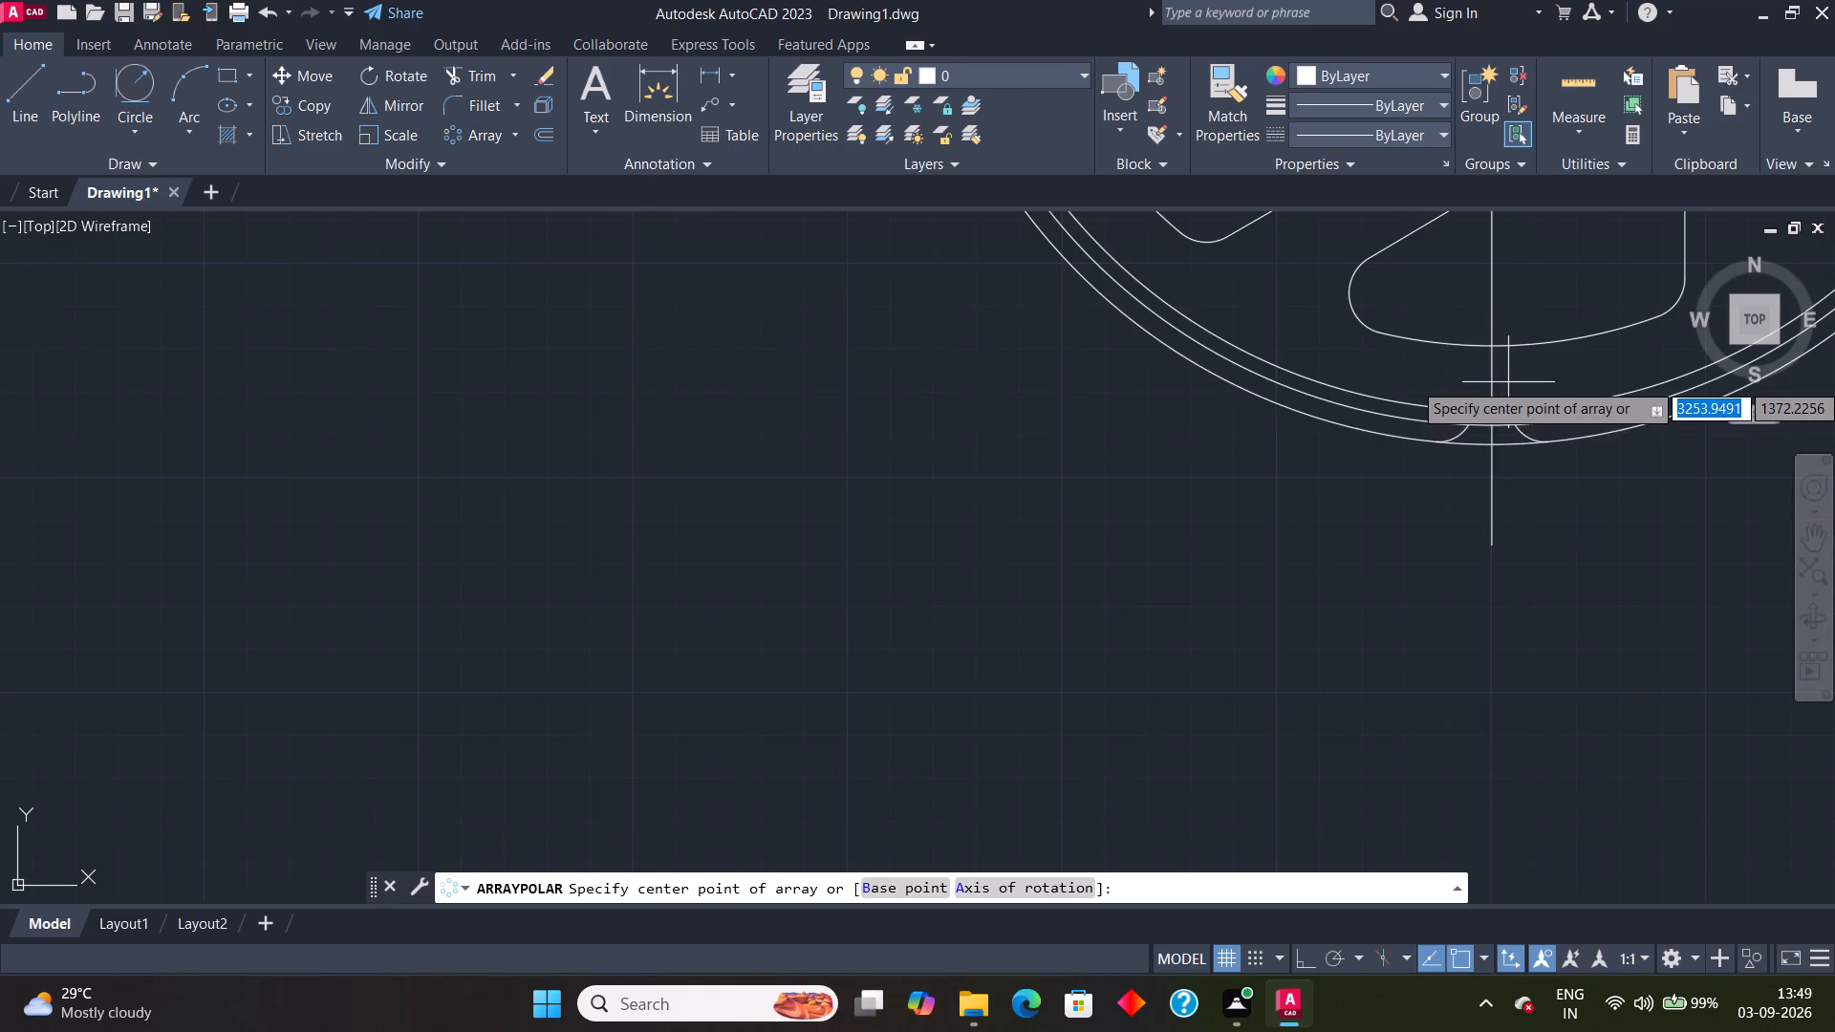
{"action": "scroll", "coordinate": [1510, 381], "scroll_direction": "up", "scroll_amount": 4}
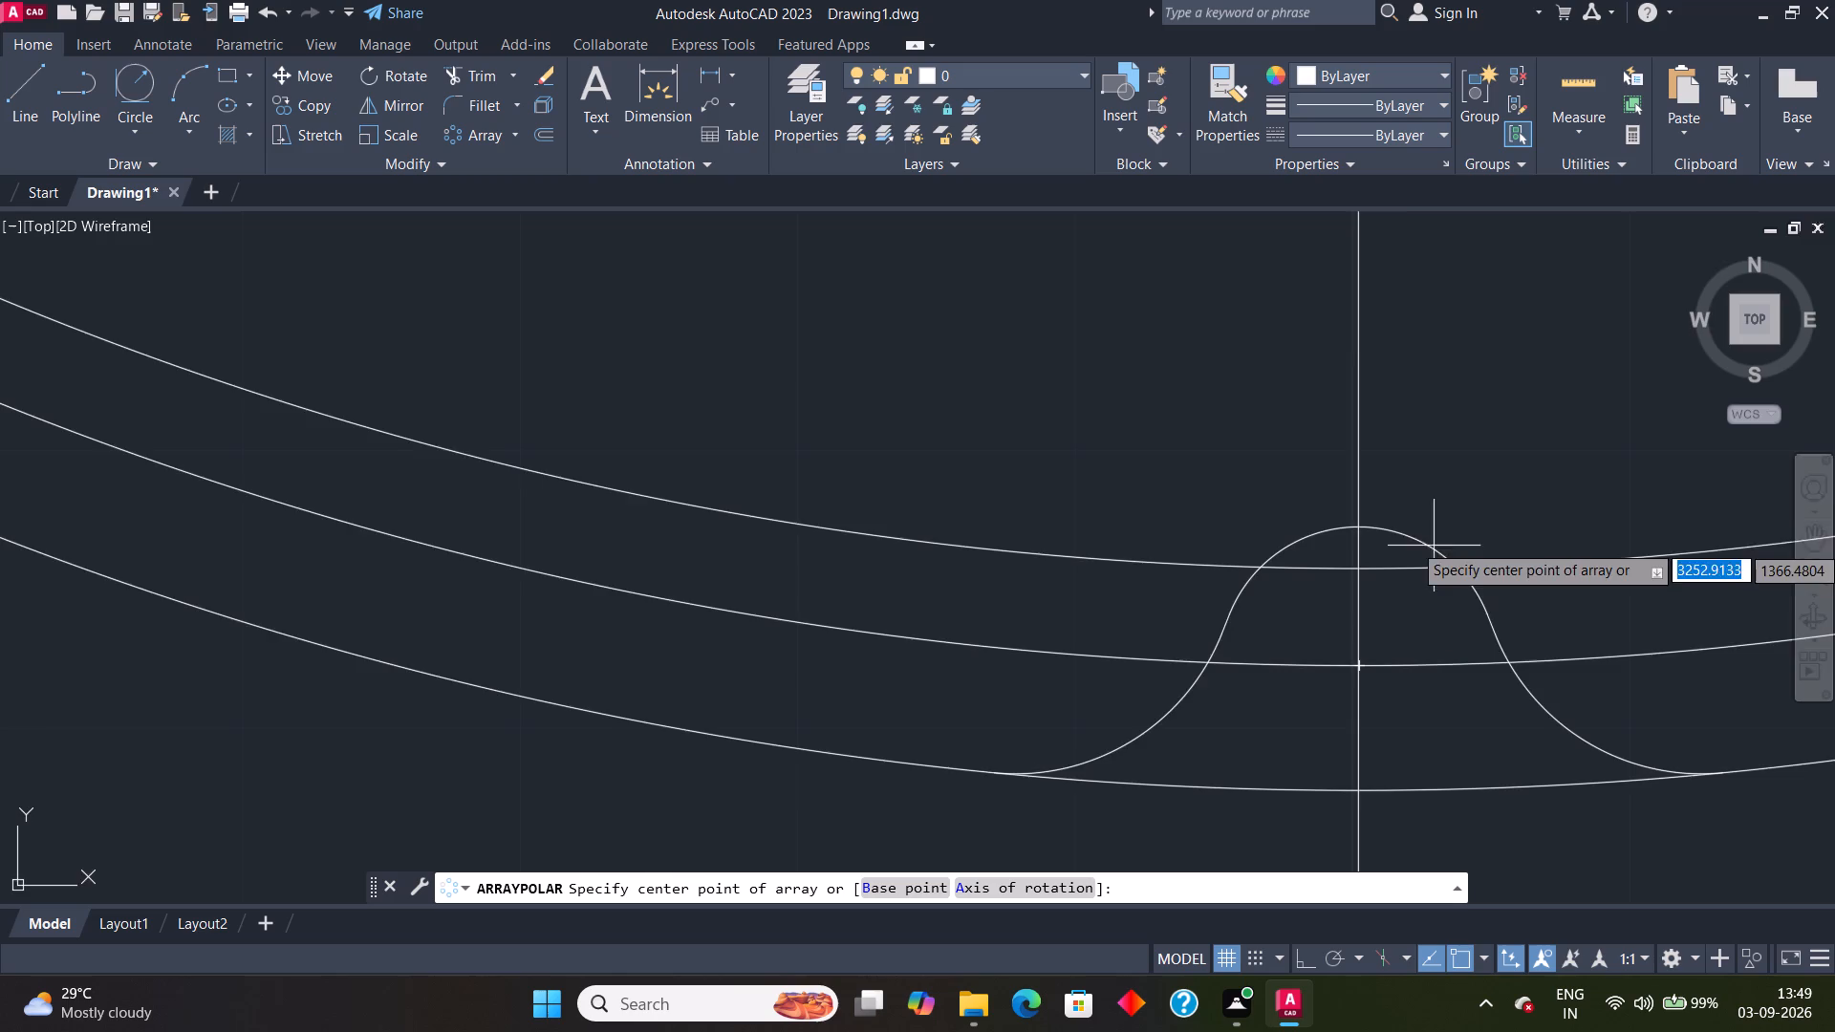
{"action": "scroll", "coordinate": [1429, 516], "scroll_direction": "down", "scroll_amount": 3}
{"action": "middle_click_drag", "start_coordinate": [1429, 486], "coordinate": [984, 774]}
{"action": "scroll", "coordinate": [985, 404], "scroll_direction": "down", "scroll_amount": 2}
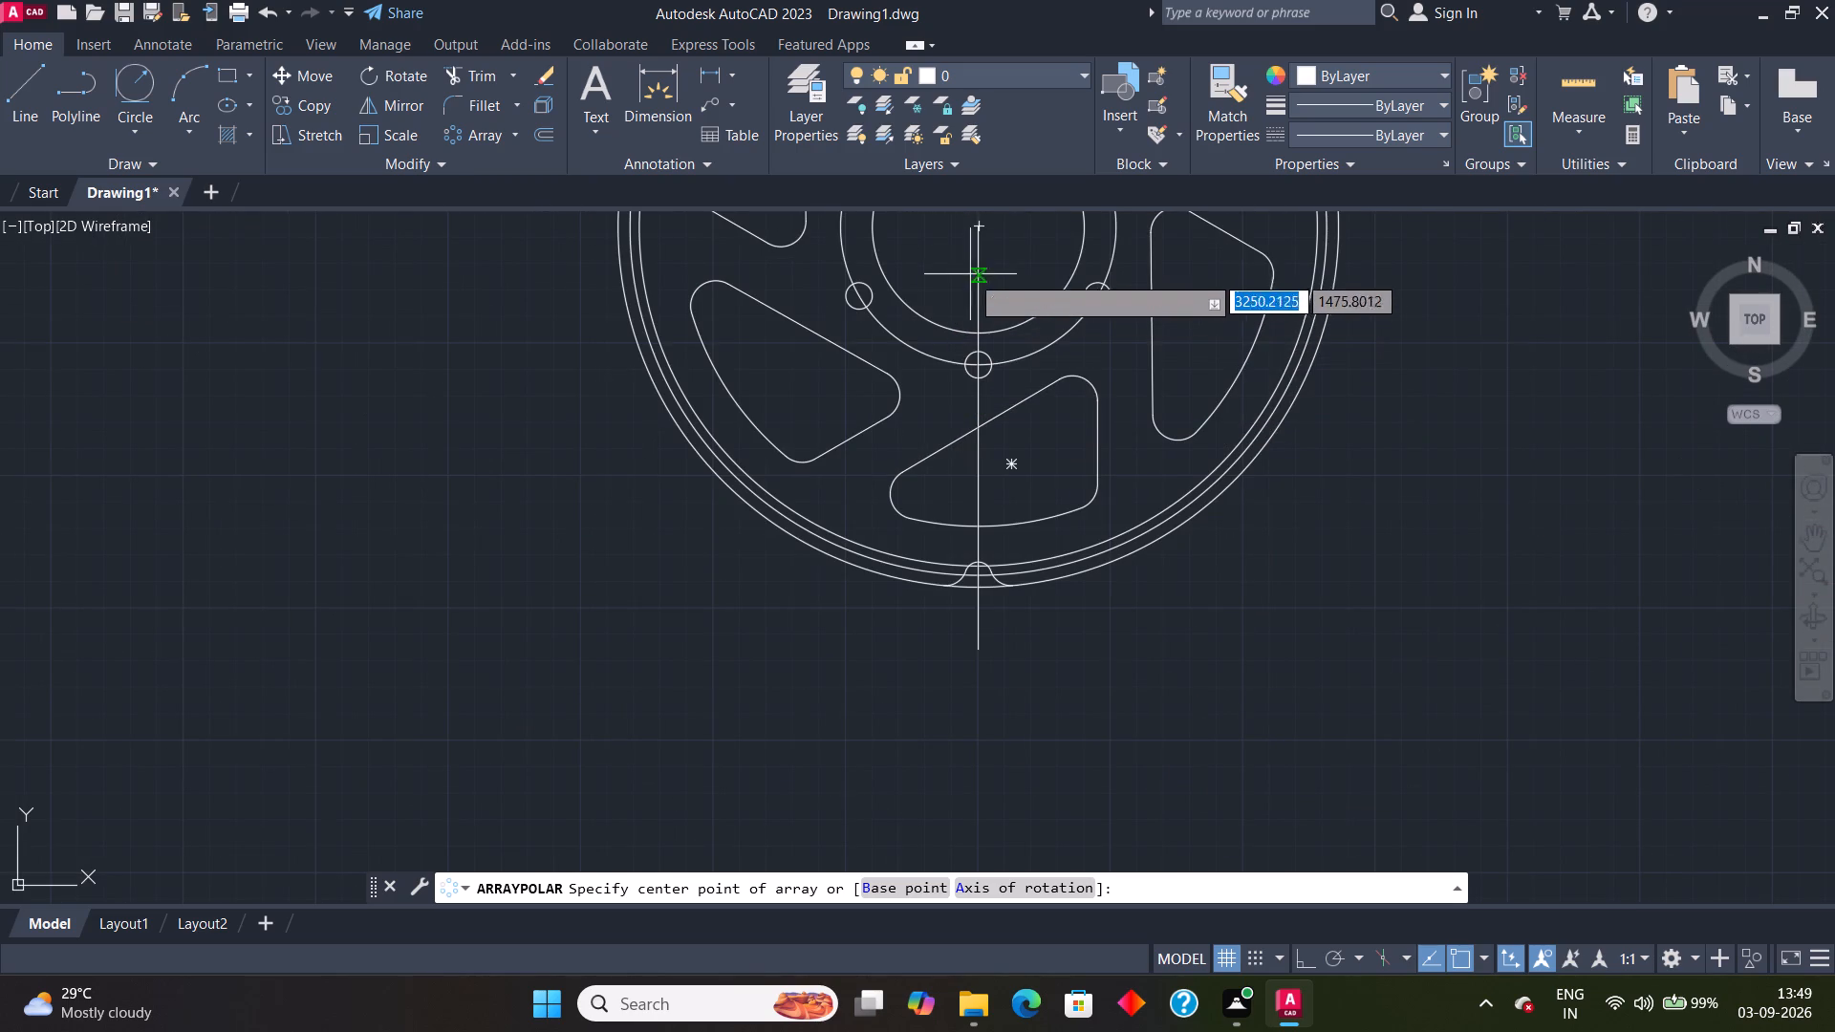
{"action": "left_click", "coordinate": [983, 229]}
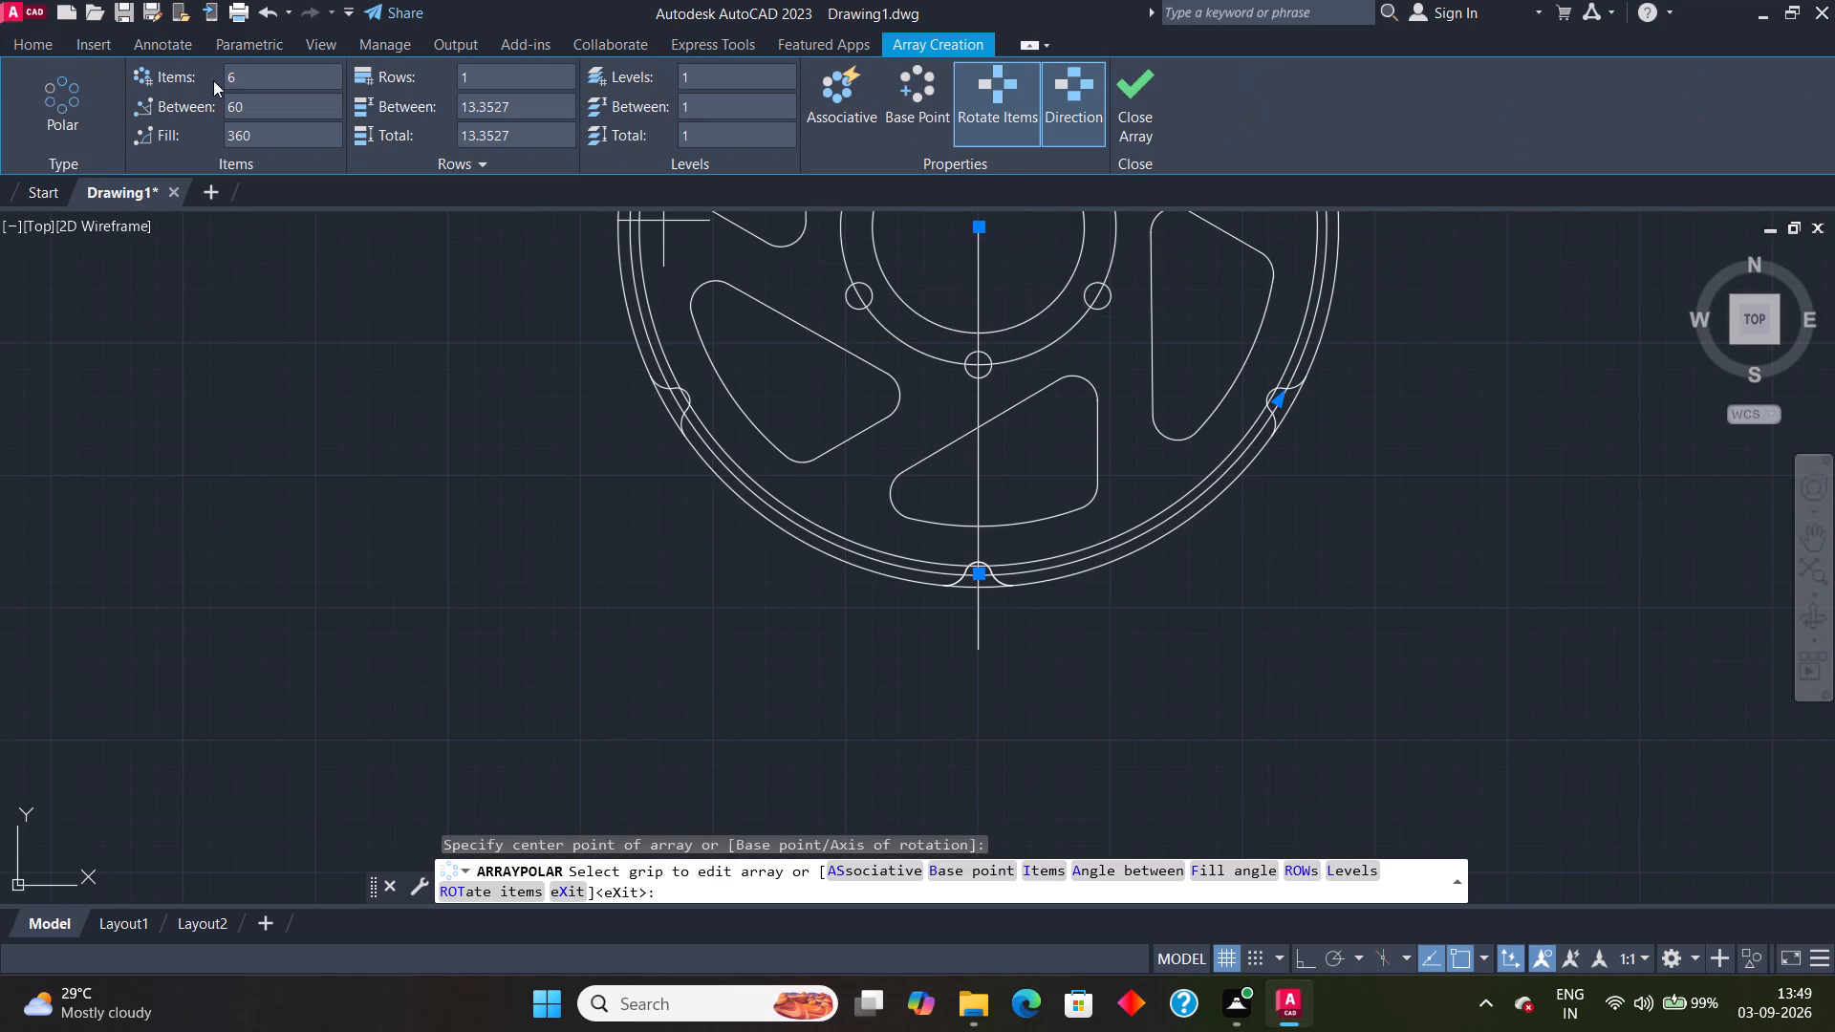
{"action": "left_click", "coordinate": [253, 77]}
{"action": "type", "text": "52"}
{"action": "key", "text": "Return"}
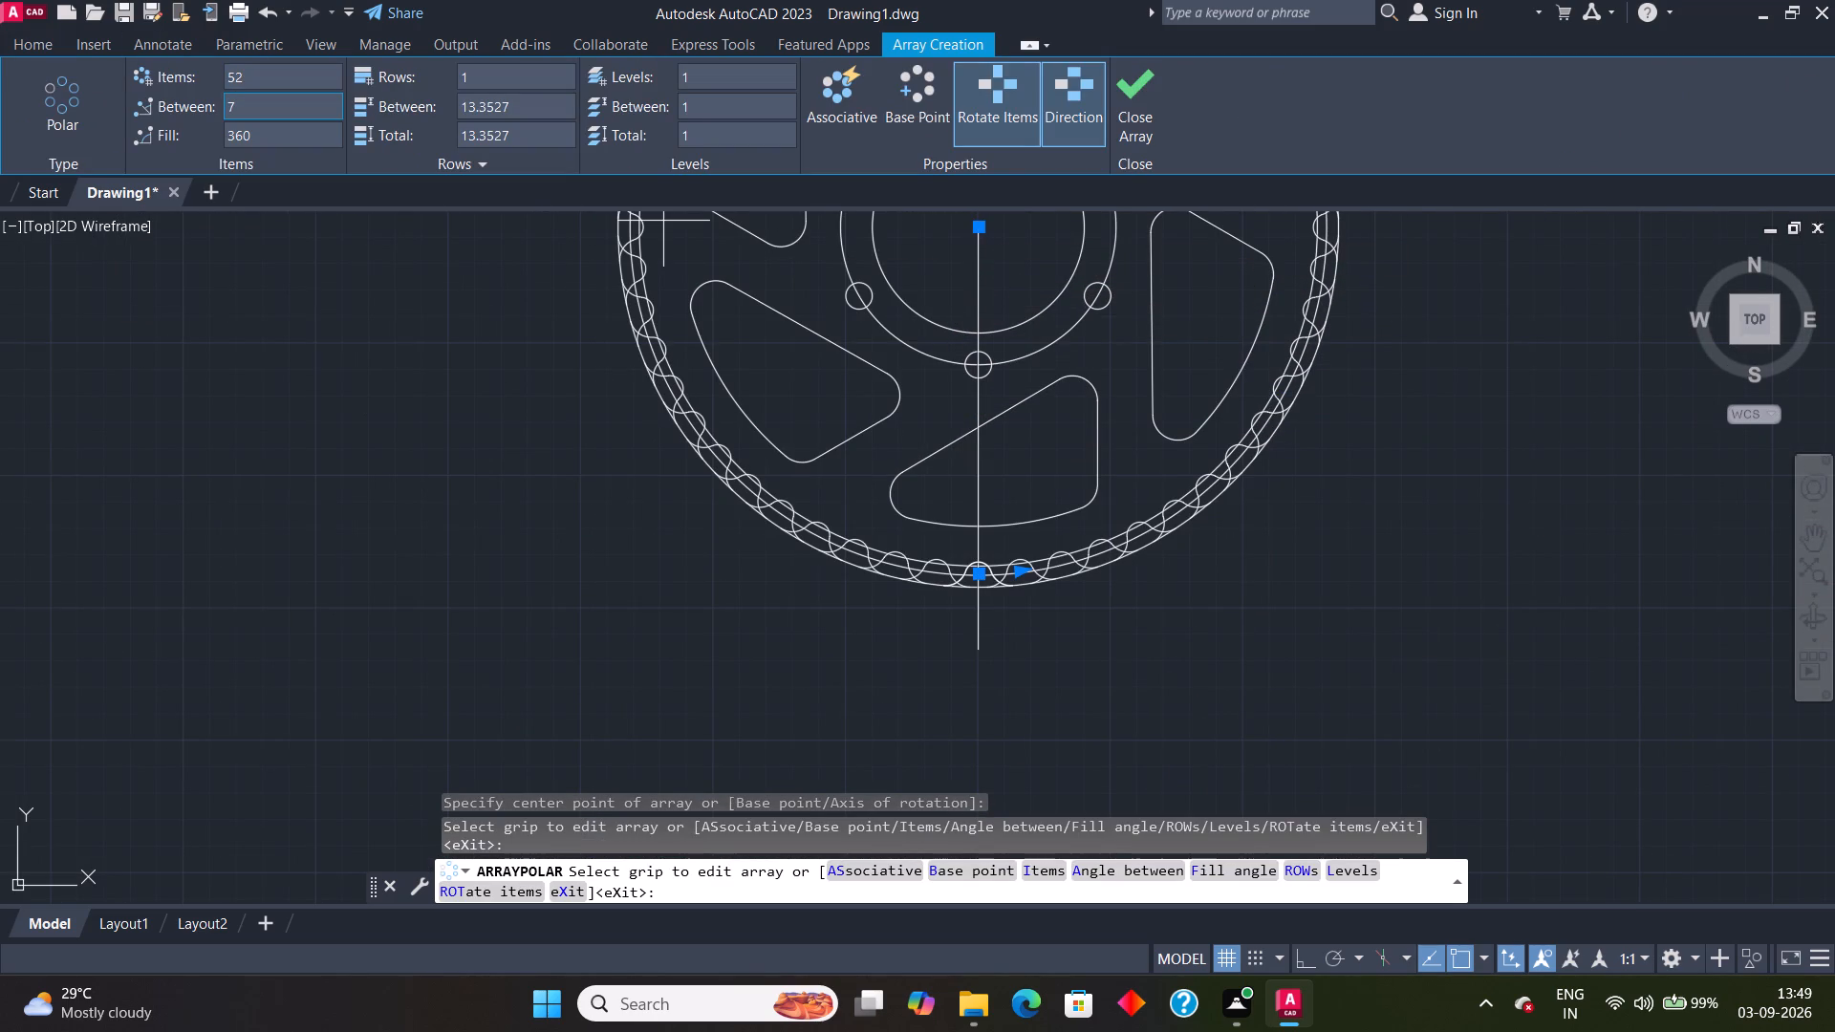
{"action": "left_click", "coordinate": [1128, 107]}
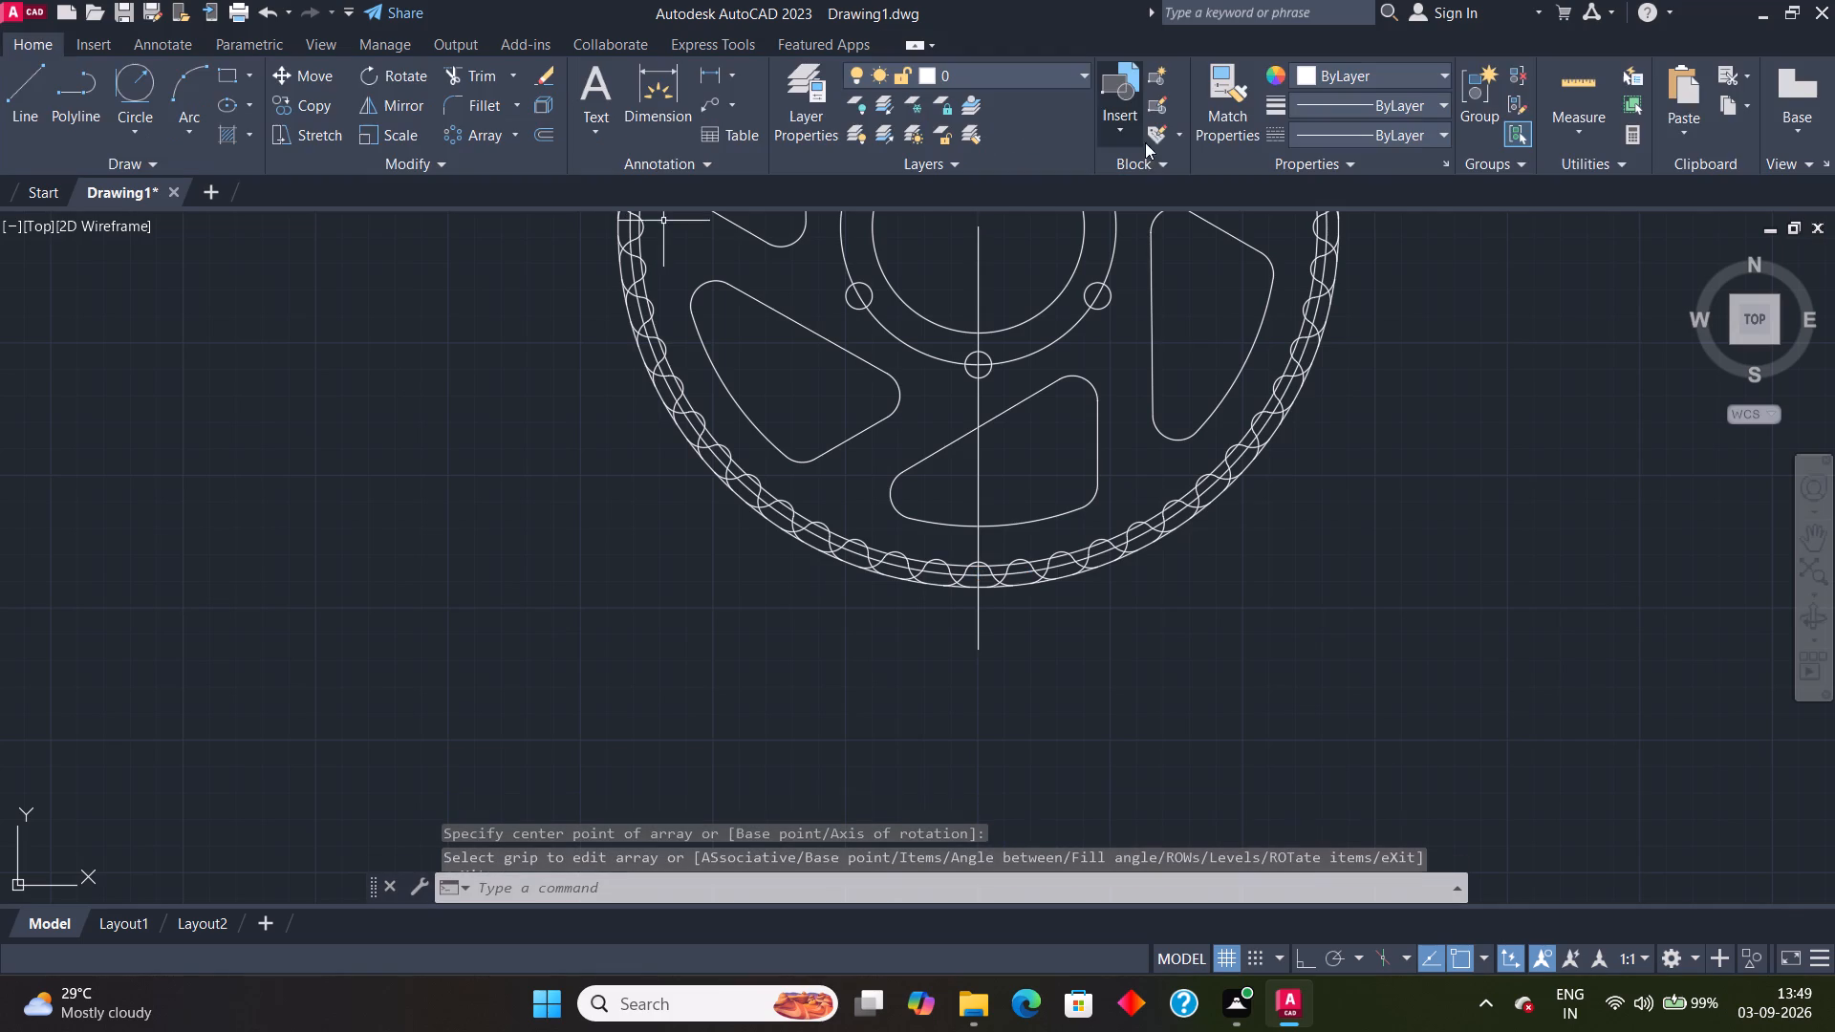
Examine how the fillet arcs of neighbouring notches meet and overlap along the outermost rim circle.
{"action": "scroll", "coordinate": [825, 535], "scroll_direction": "up", "scroll_amount": 4}
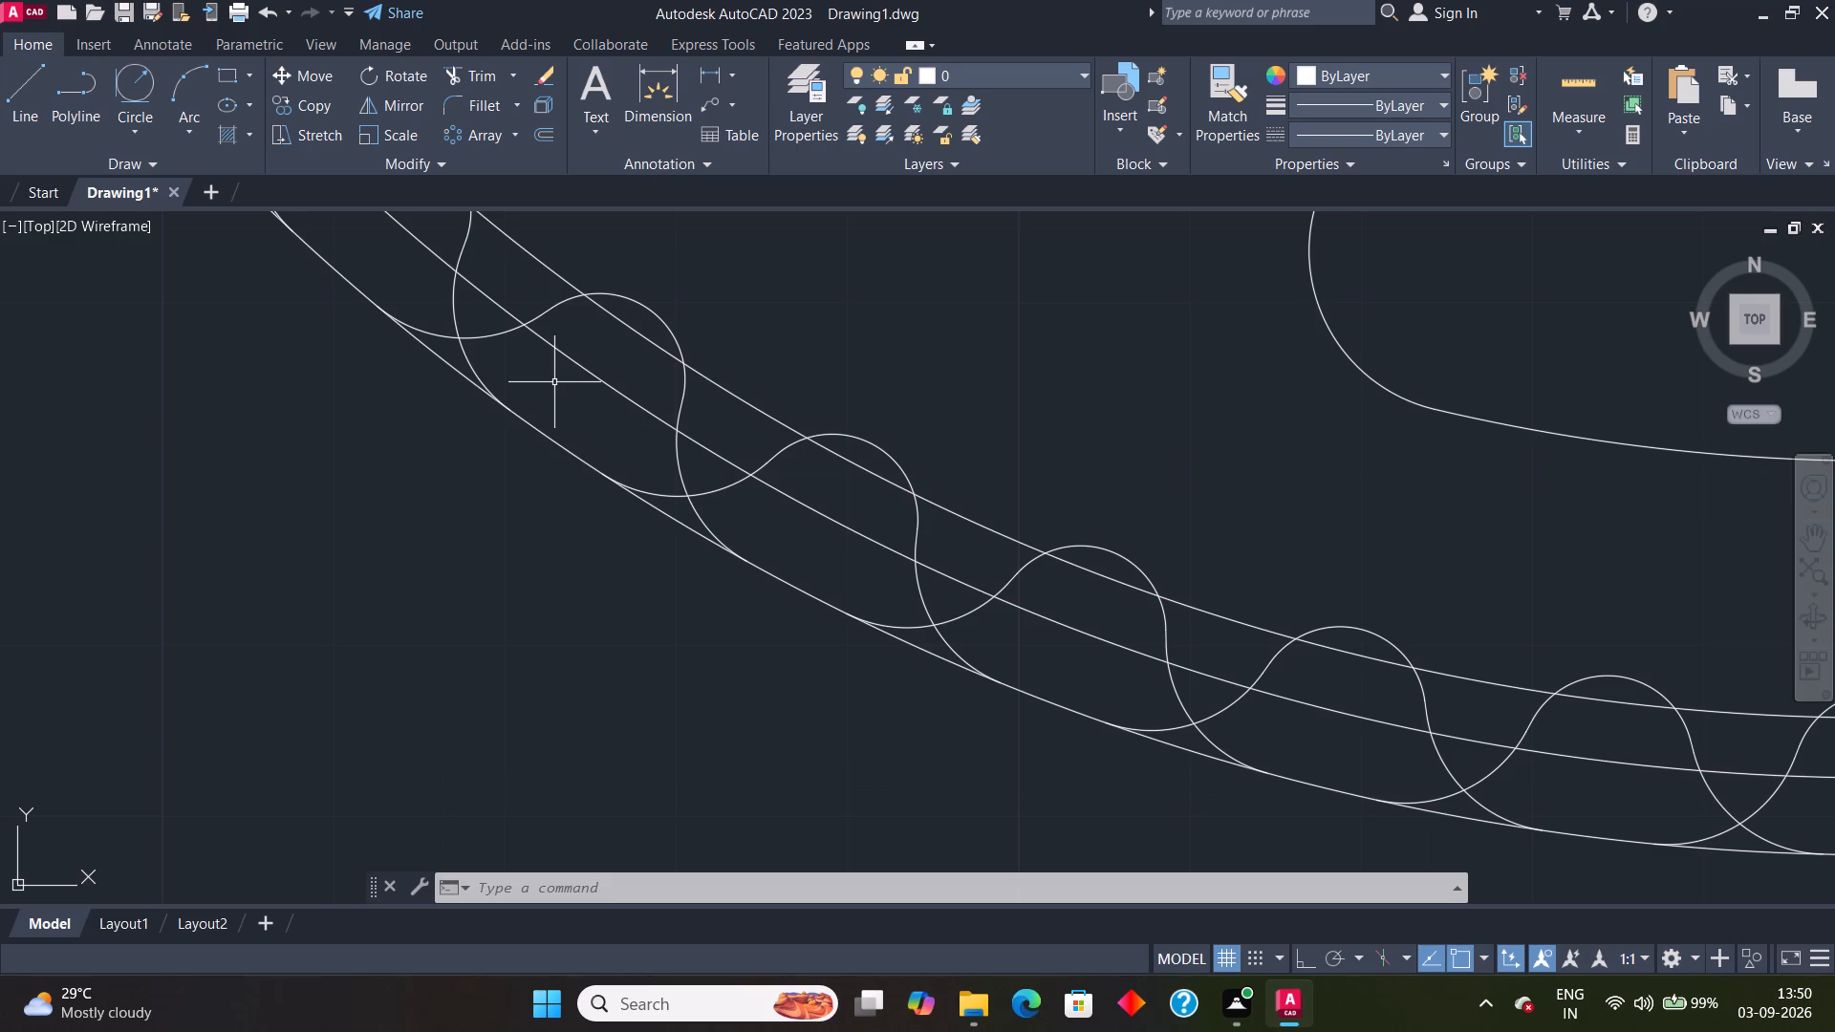
{"action": "scroll", "coordinate": [1375, 383], "scroll_direction": "down", "scroll_amount": 1}
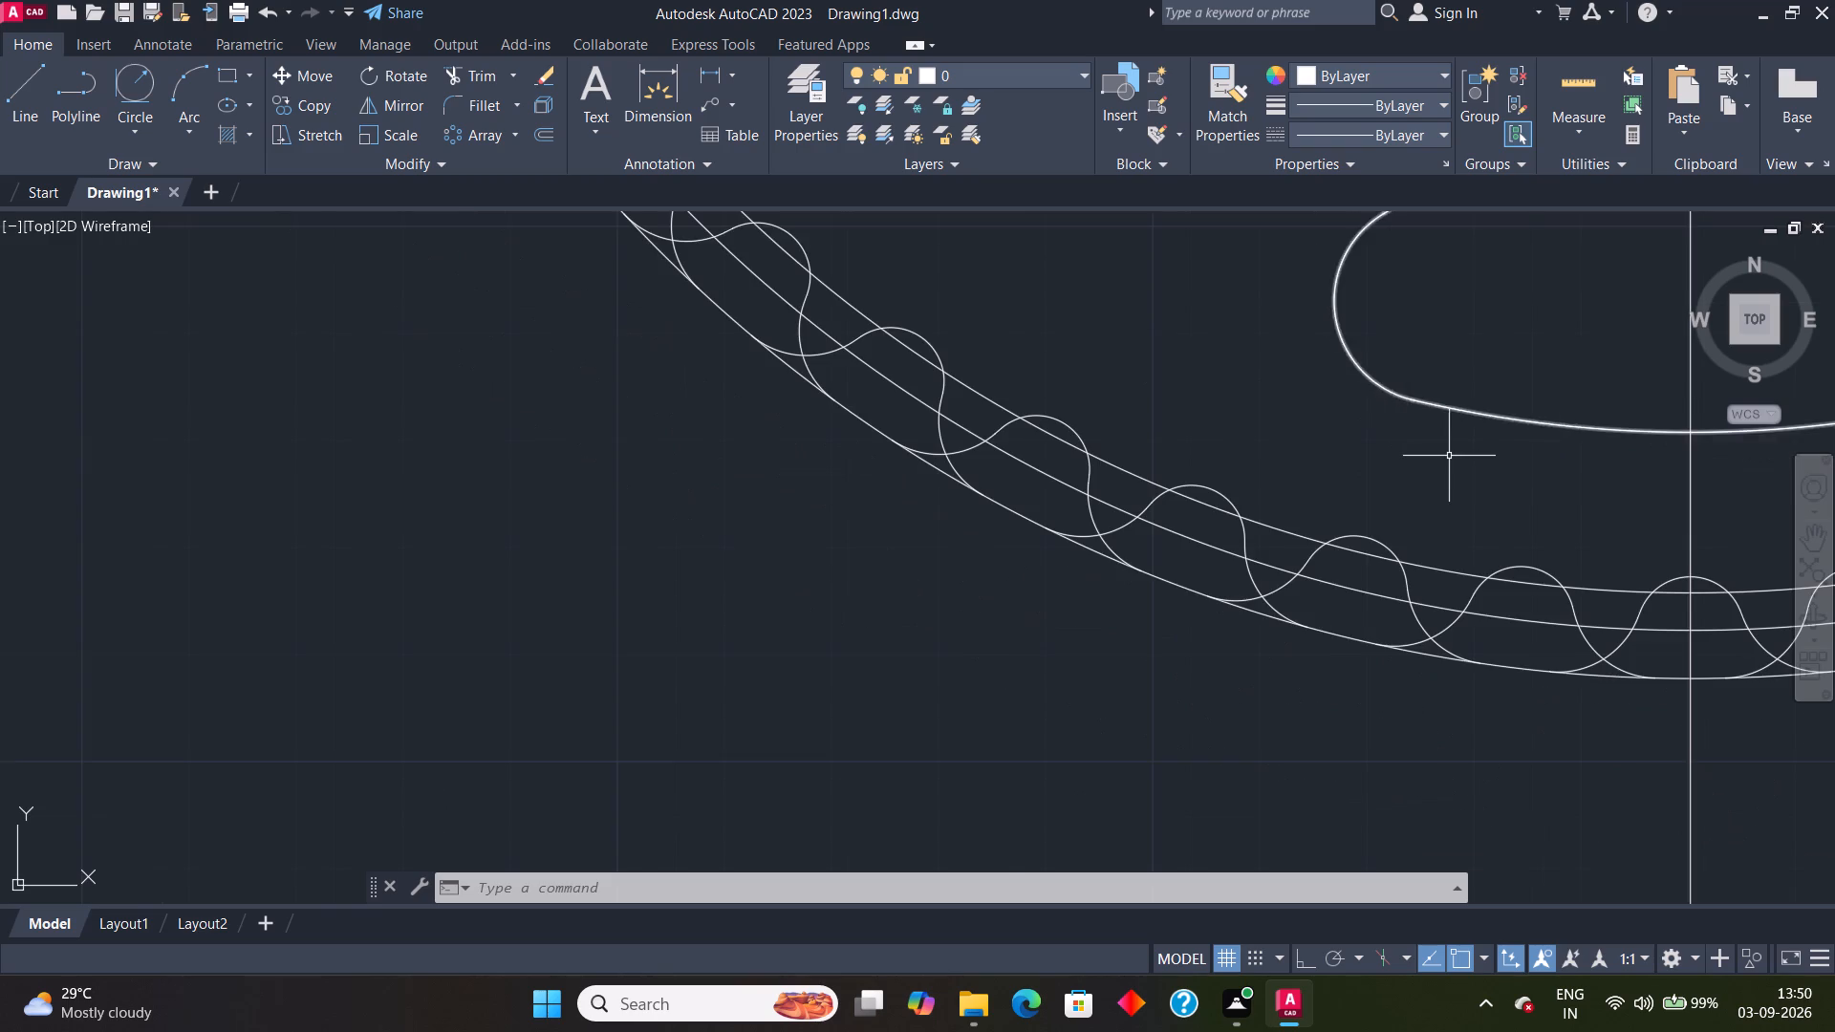
{"action": "scroll", "coordinate": [1454, 456], "scroll_direction": "down", "scroll_amount": 1}
{"action": "middle_click_drag", "start_coordinate": [1455, 462], "coordinate": [476, 410]}
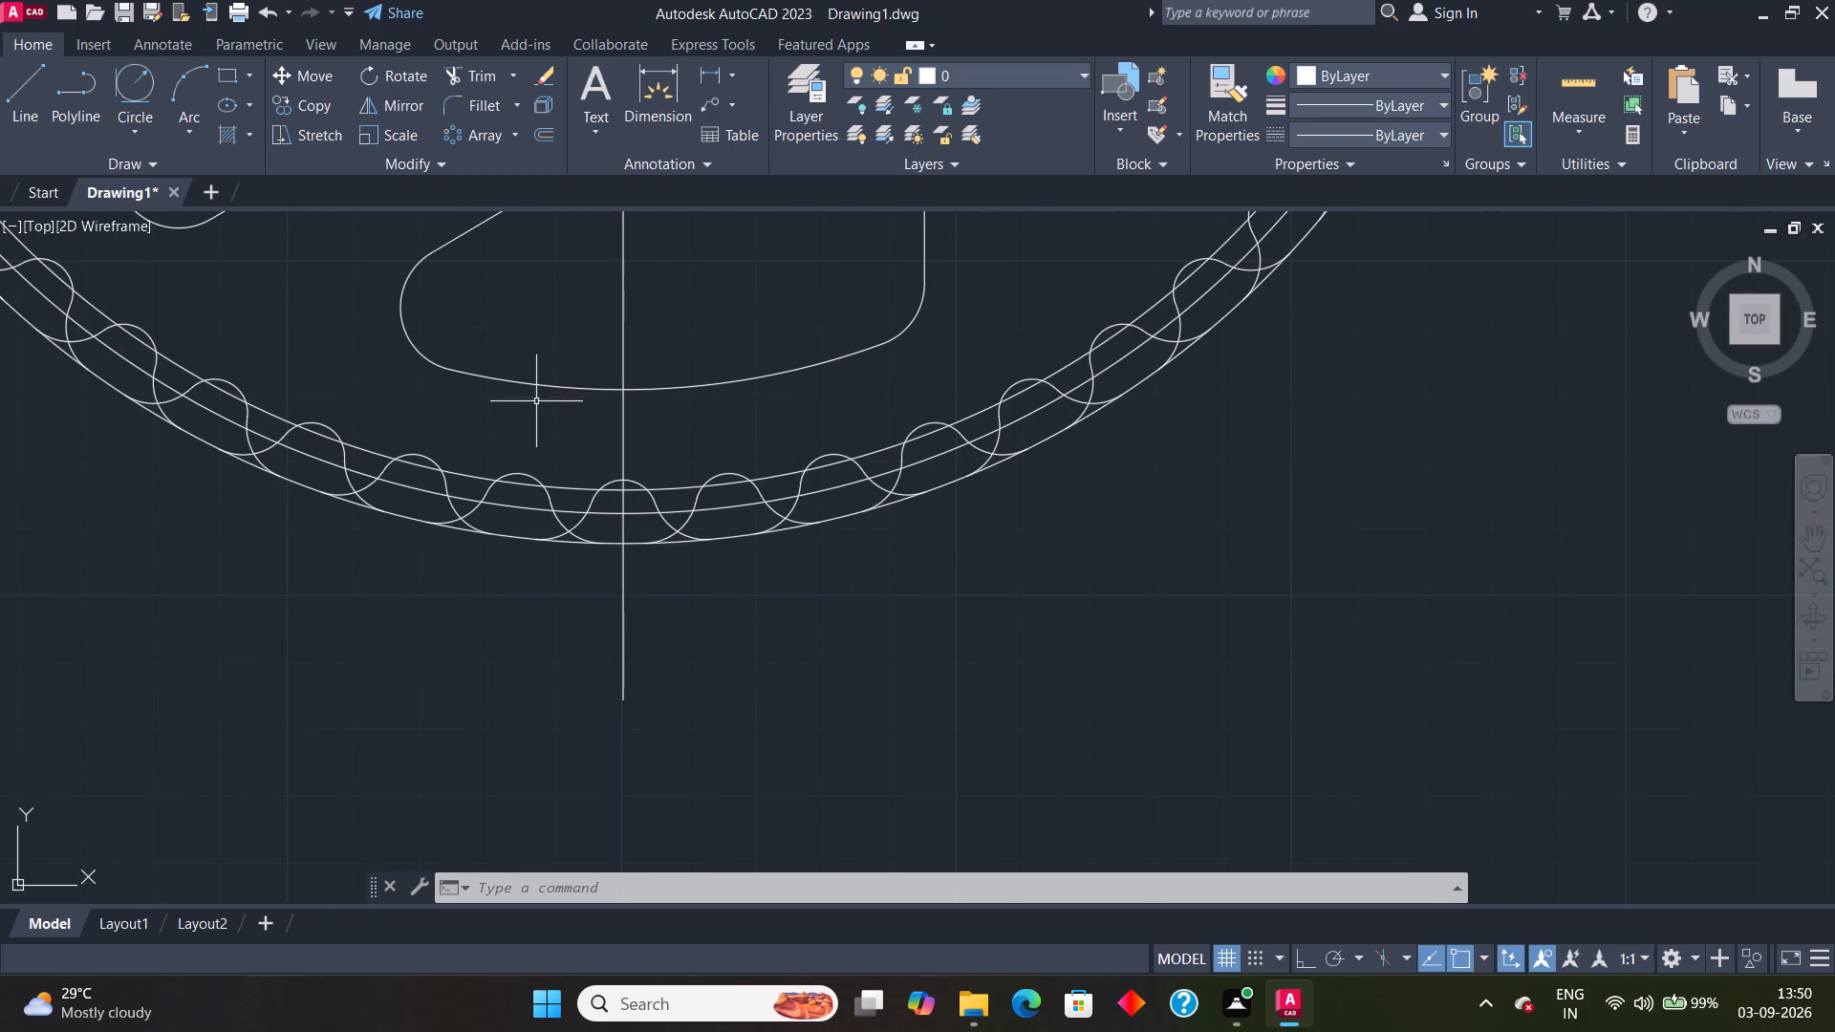
{"action": "scroll", "coordinate": [535, 407], "scroll_direction": "down", "scroll_amount": 3}
{"action": "scroll", "coordinate": [639, 401], "scroll_direction": "up", "scroll_amount": 4}
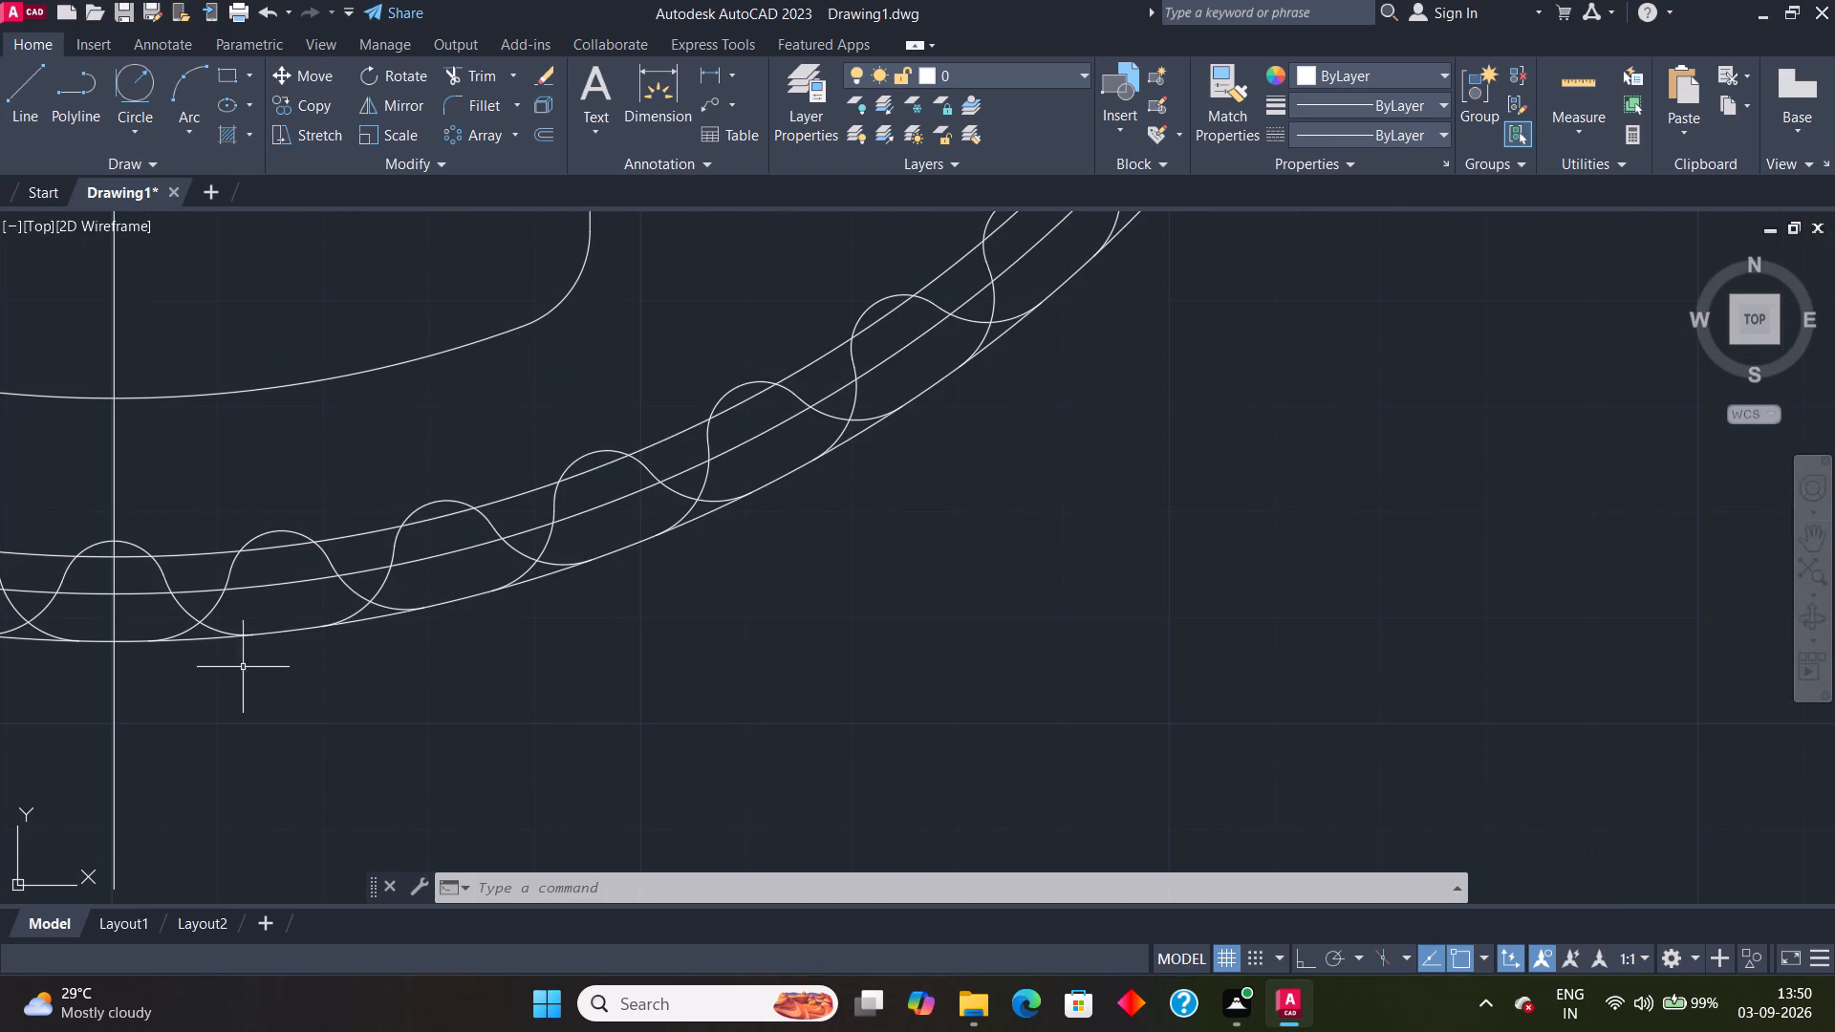
{"action": "scroll", "coordinate": [196, 653], "scroll_direction": "up", "scroll_amount": 3}
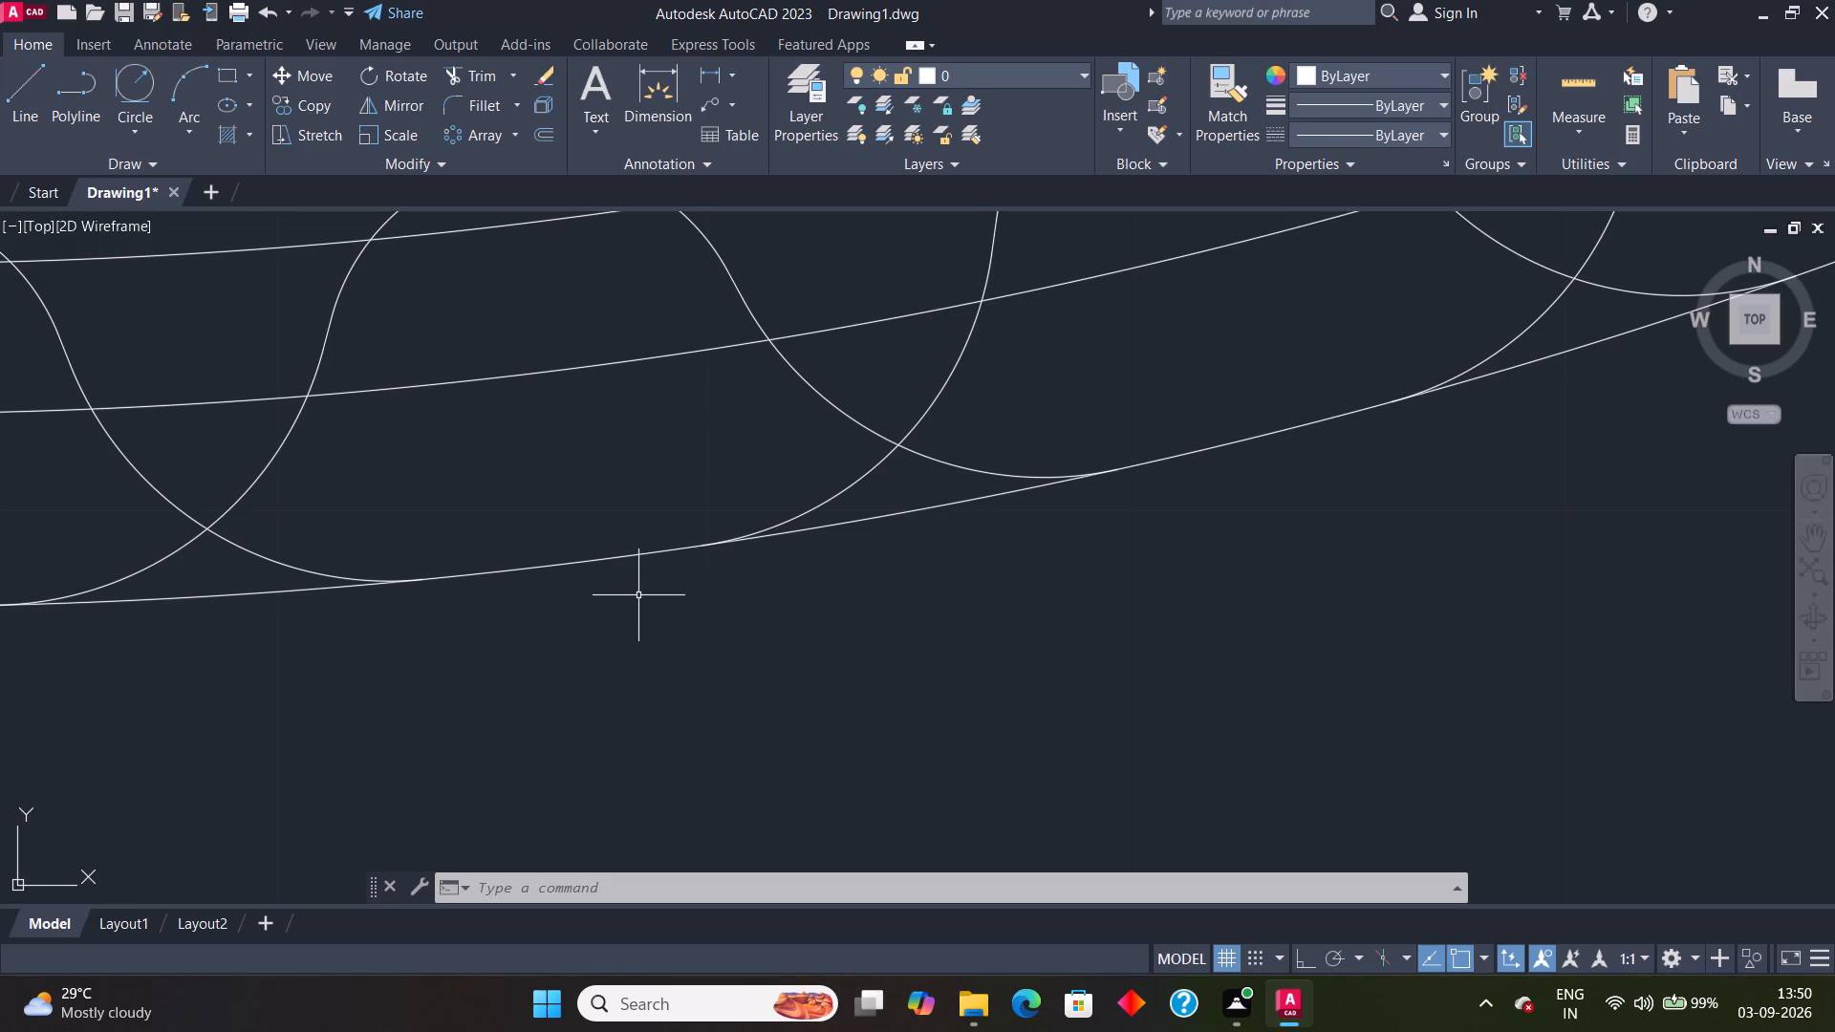
{"action": "scroll", "coordinate": [663, 613], "scroll_direction": "down", "scroll_amount": 3}
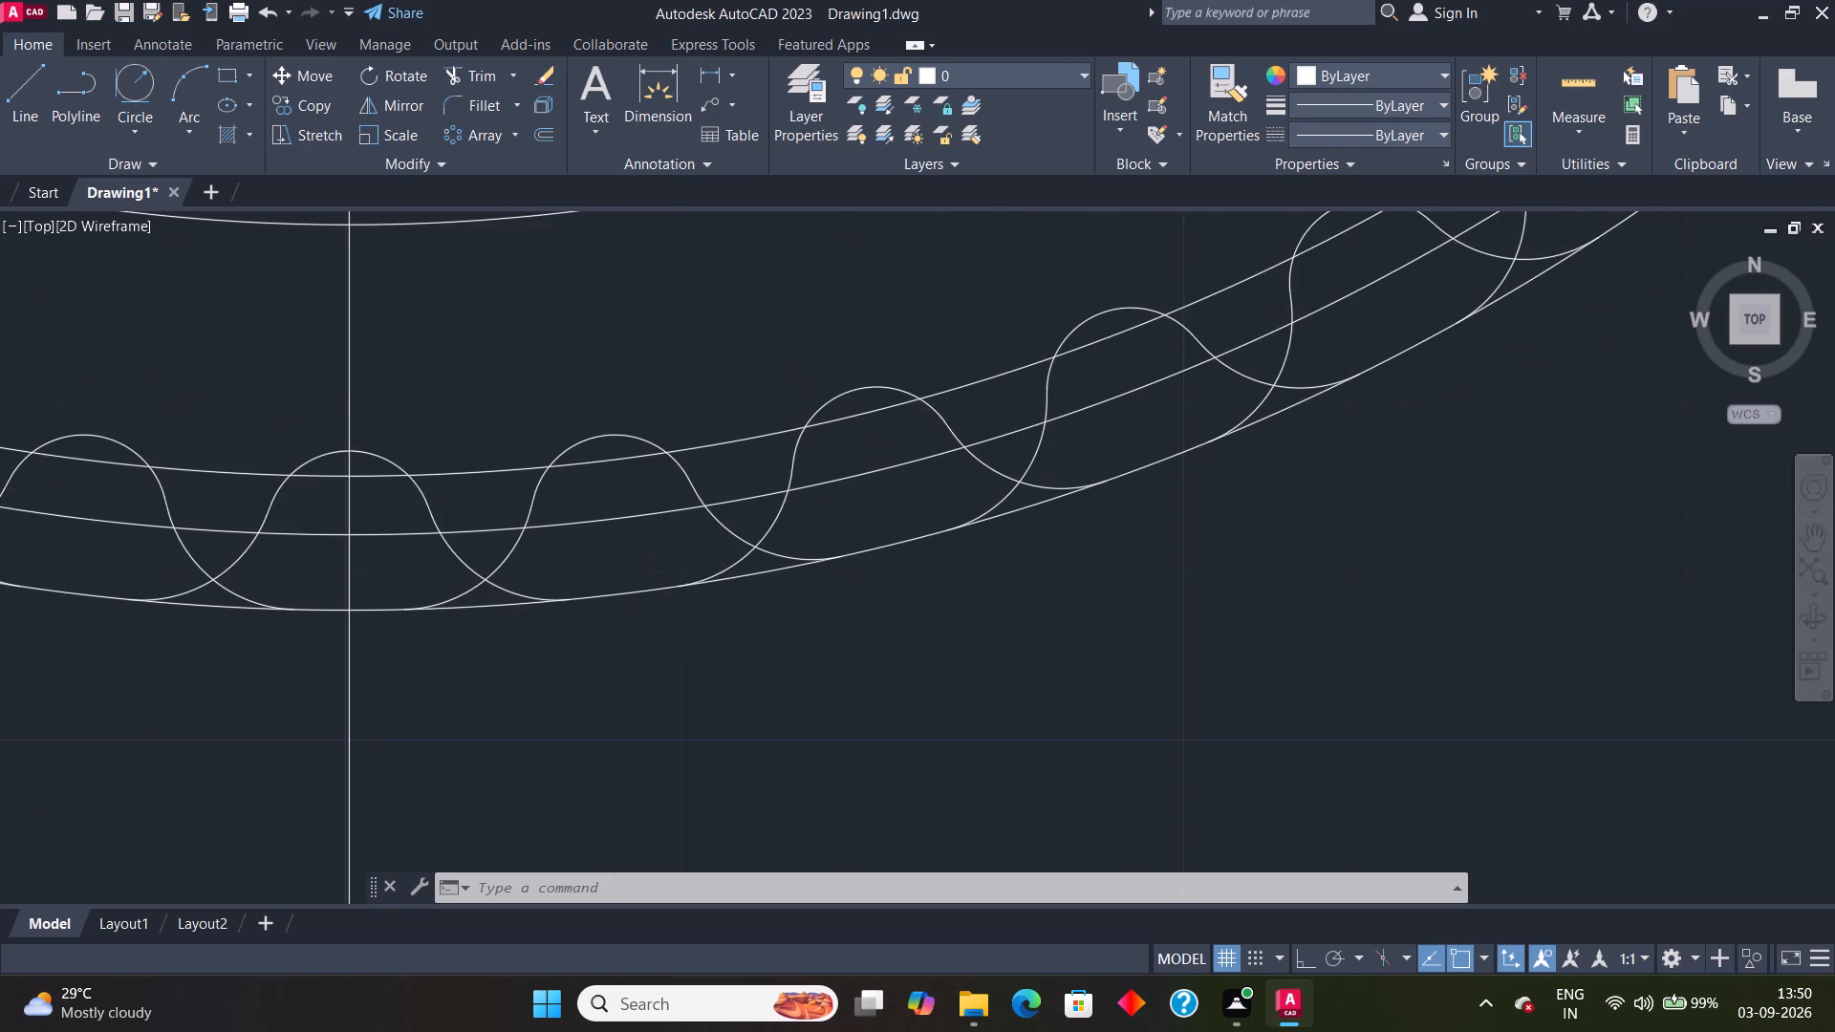
{"action": "scroll", "coordinate": [682, 602], "scroll_direction": "down", "scroll_amount": 3}
{"action": "scroll", "coordinate": [358, 497], "scroll_direction": "up", "scroll_amount": 3}
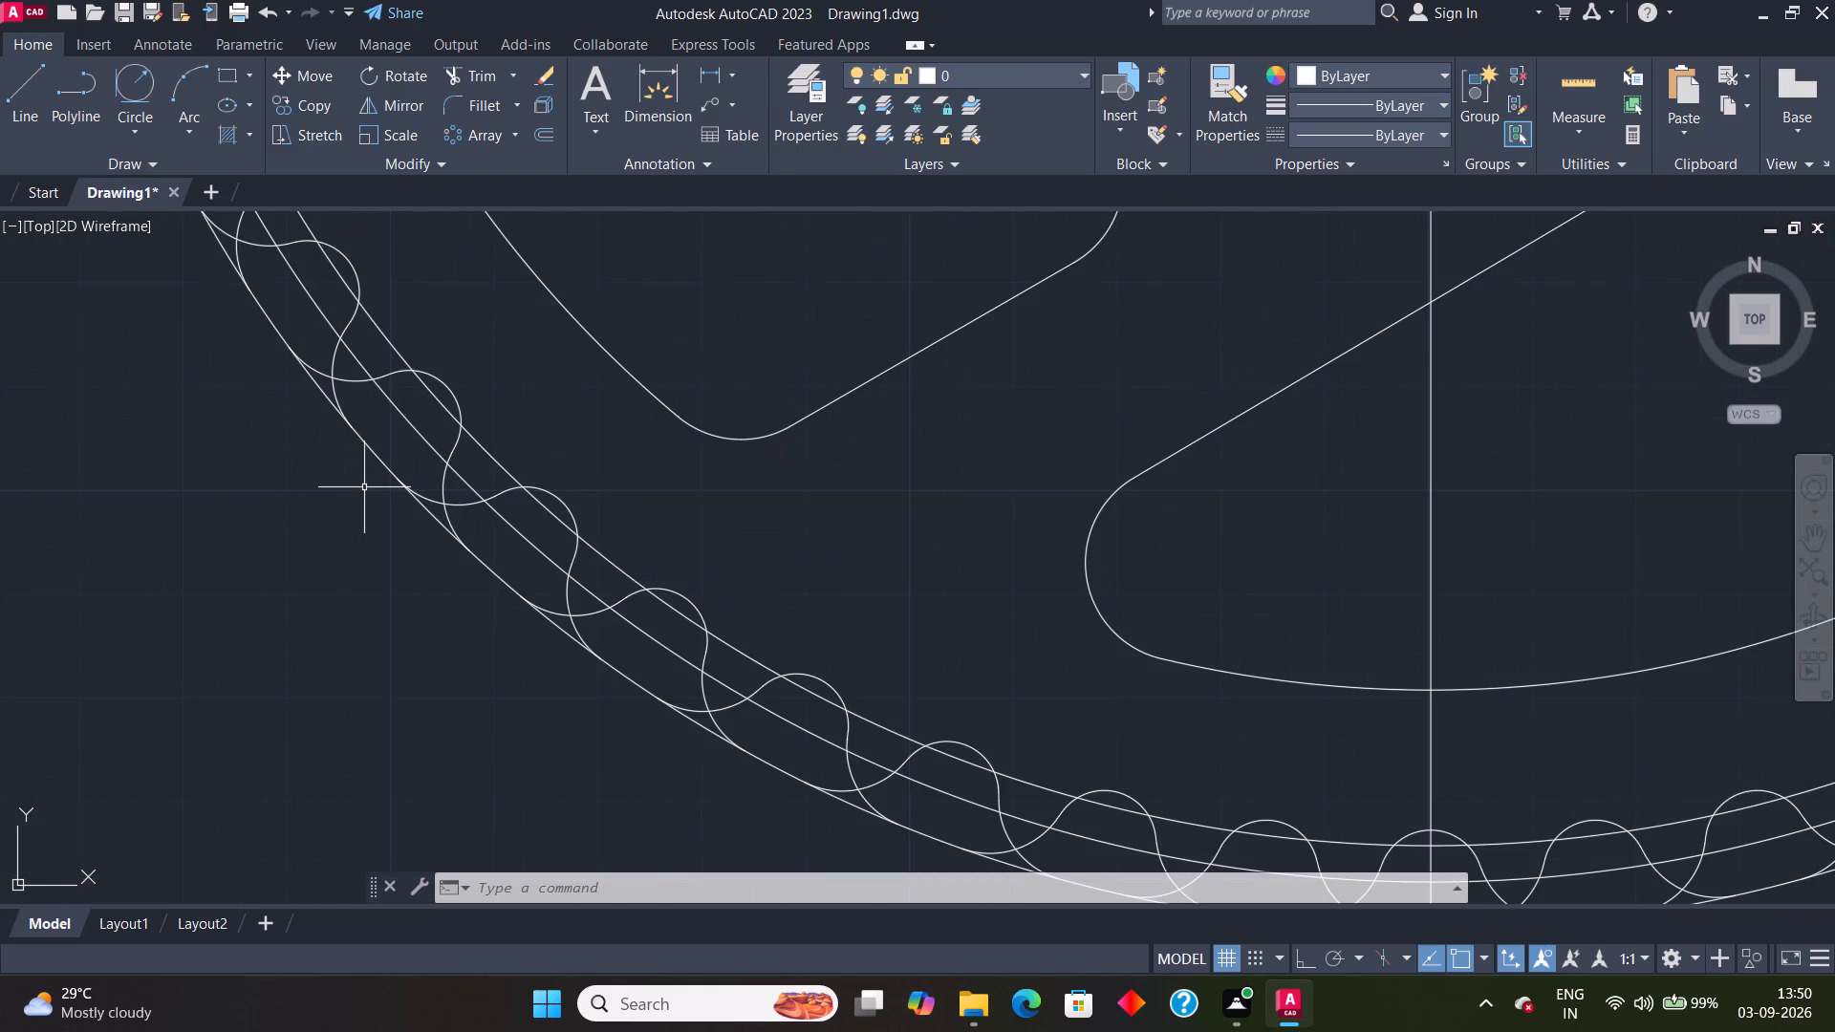
{"action": "scroll", "coordinate": [995, 412], "scroll_direction": "down", "scroll_amount": 1}
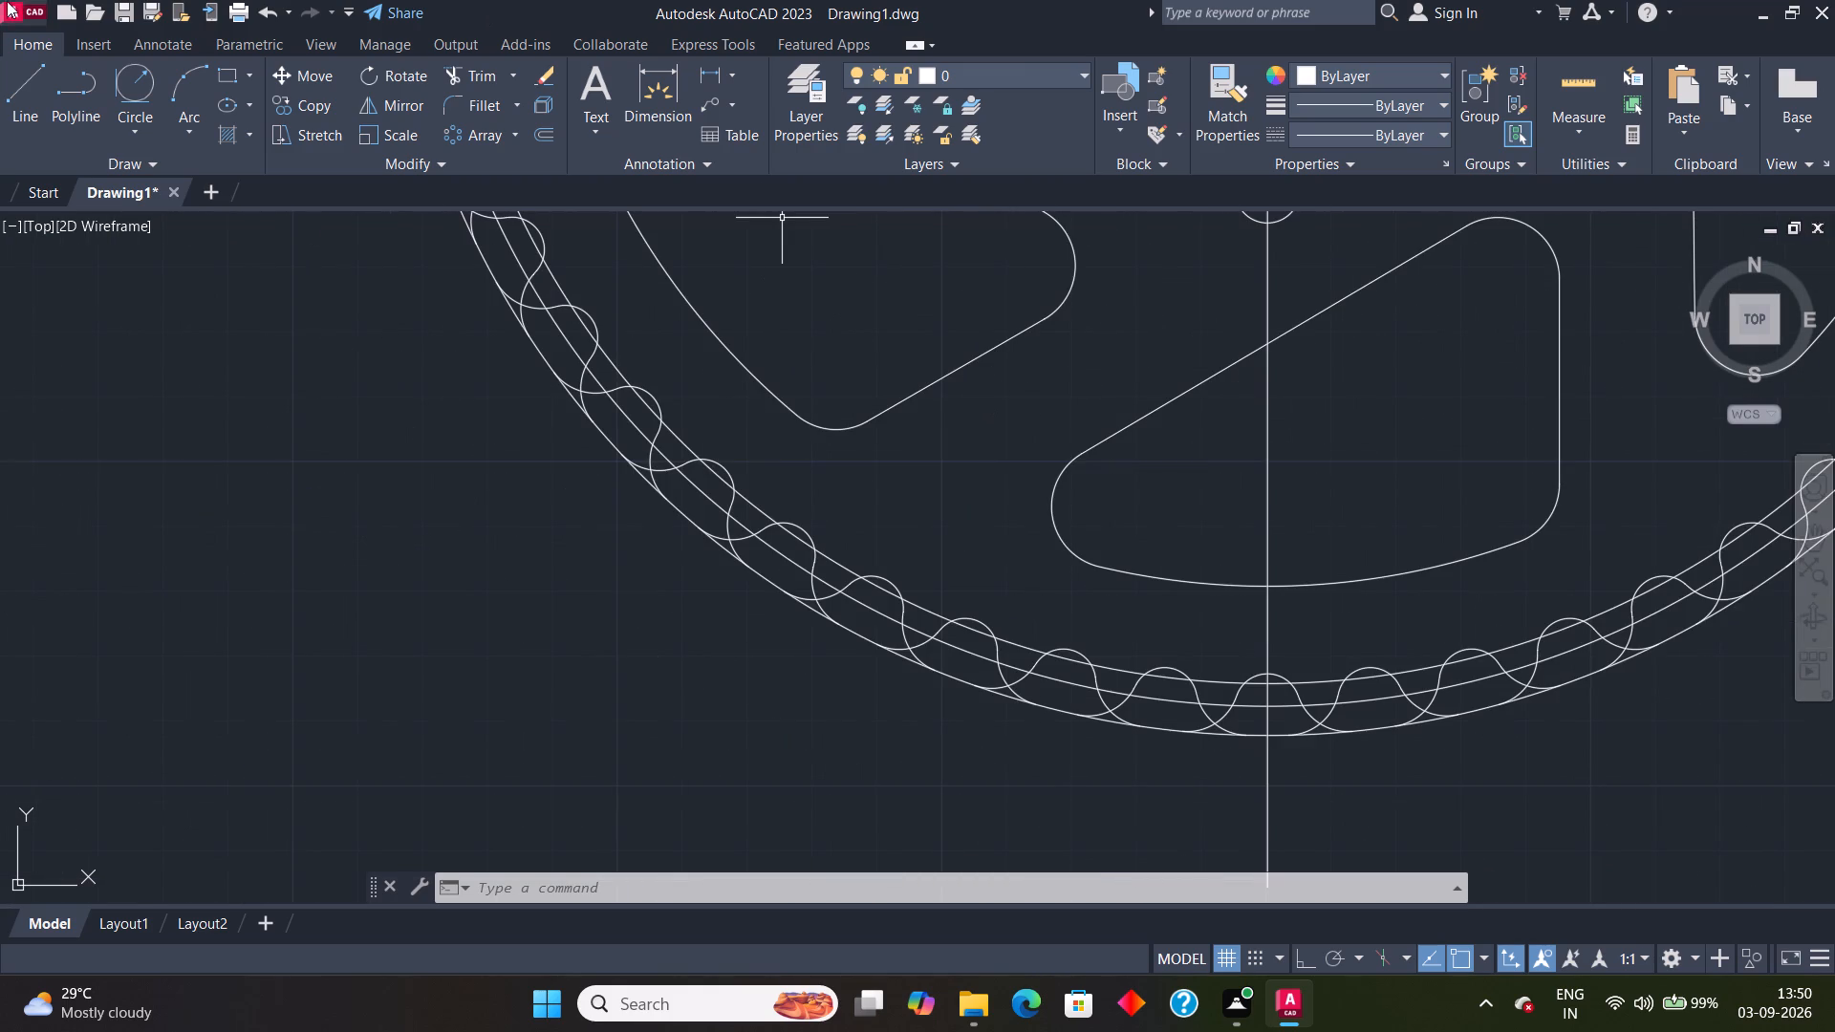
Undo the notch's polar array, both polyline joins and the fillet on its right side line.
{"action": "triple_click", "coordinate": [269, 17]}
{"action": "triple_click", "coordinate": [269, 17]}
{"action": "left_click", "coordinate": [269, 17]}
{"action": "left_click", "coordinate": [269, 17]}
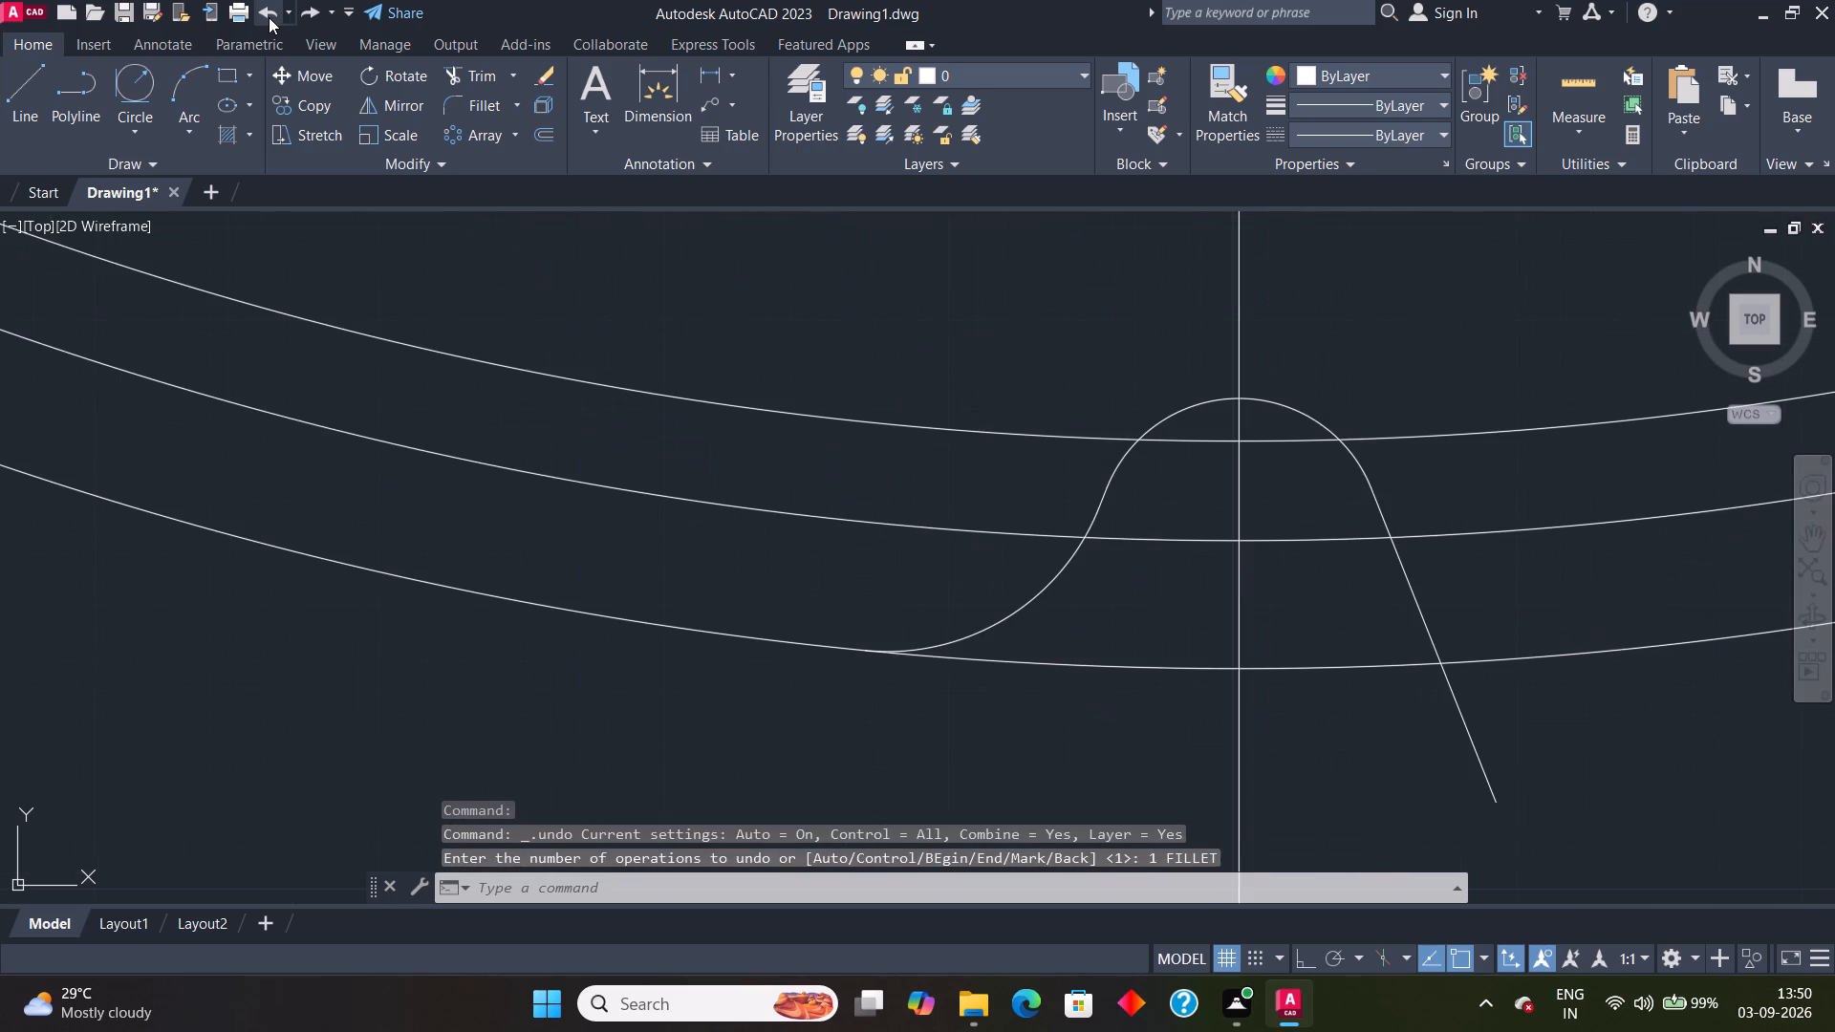
Undo the remaining notch fillet and the trims that shaped the notch, back to the full circle and both slanted lines.
{"action": "left_click", "coordinate": [269, 17]}
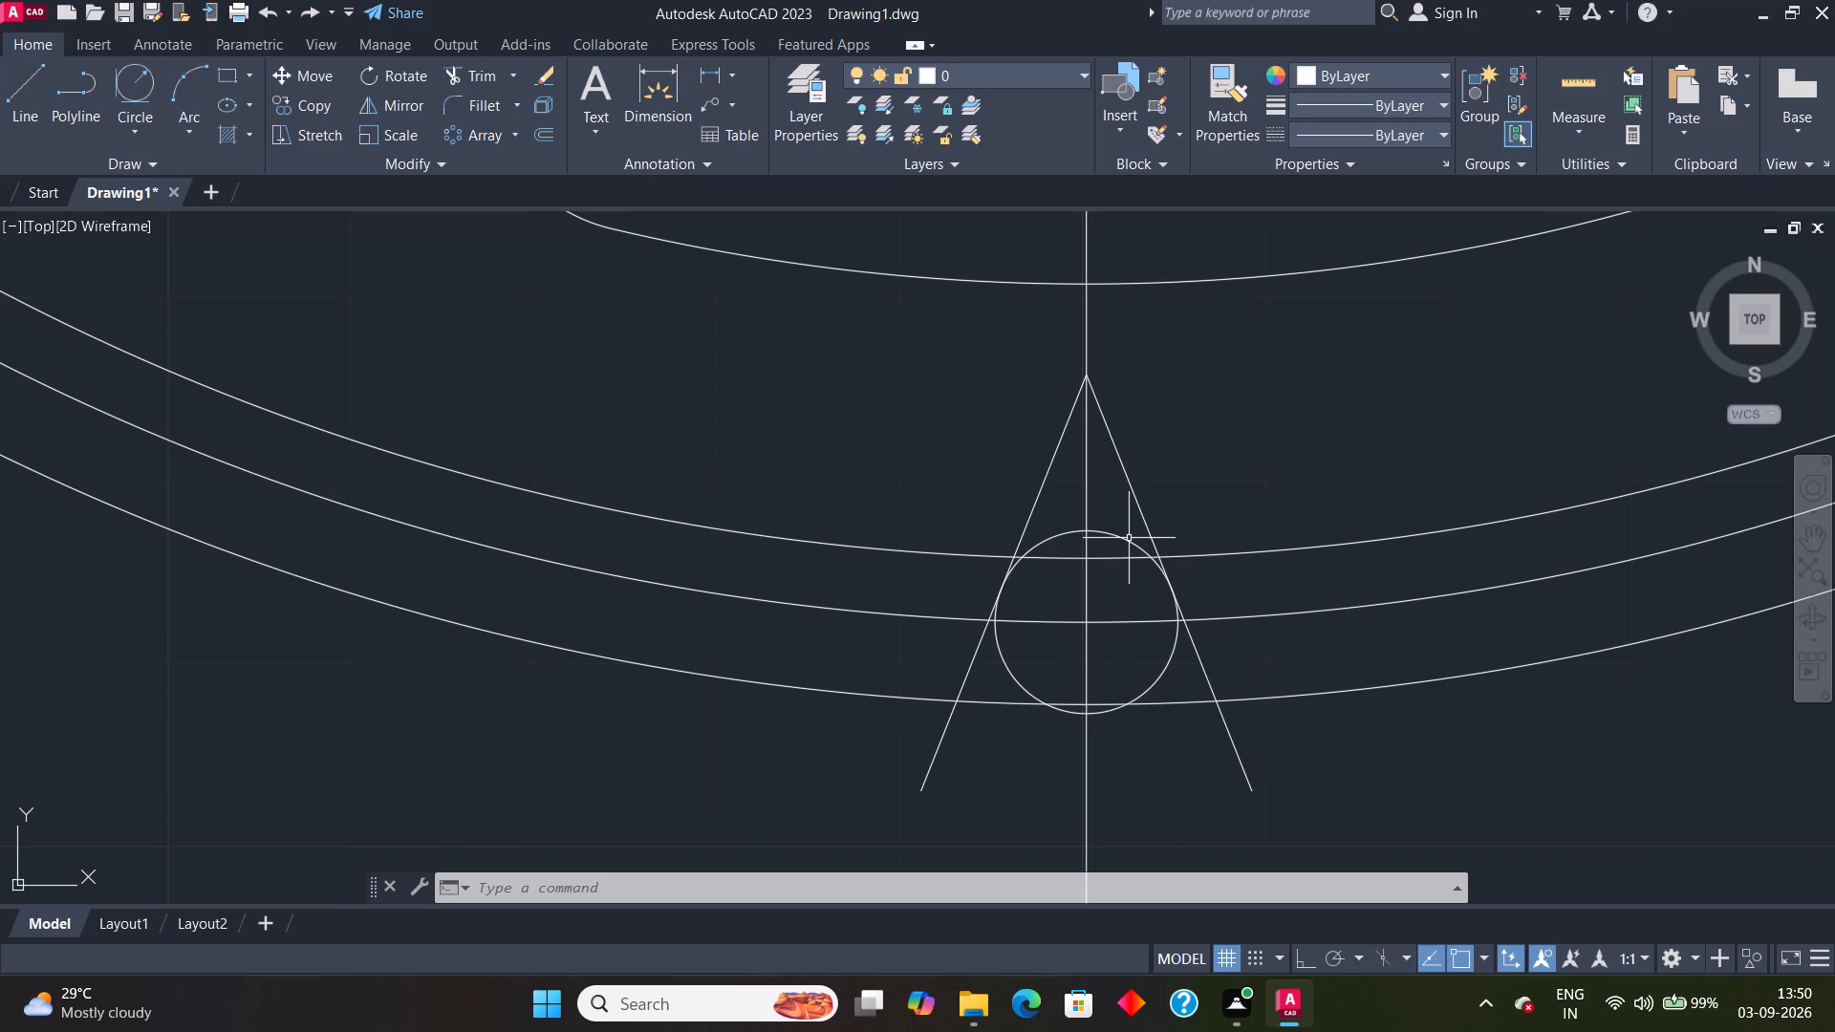
Check the radius of the notch circle with a trial radius dimension, without placing it.
{"action": "scroll", "coordinate": [1129, 532], "scroll_direction": "down", "scroll_amount": 1}
{"action": "middle_click_drag", "start_coordinate": [1233, 495], "coordinate": [700, 505]}
{"action": "scroll", "coordinate": [663, 552], "scroll_direction": "down", "scroll_amount": 1}
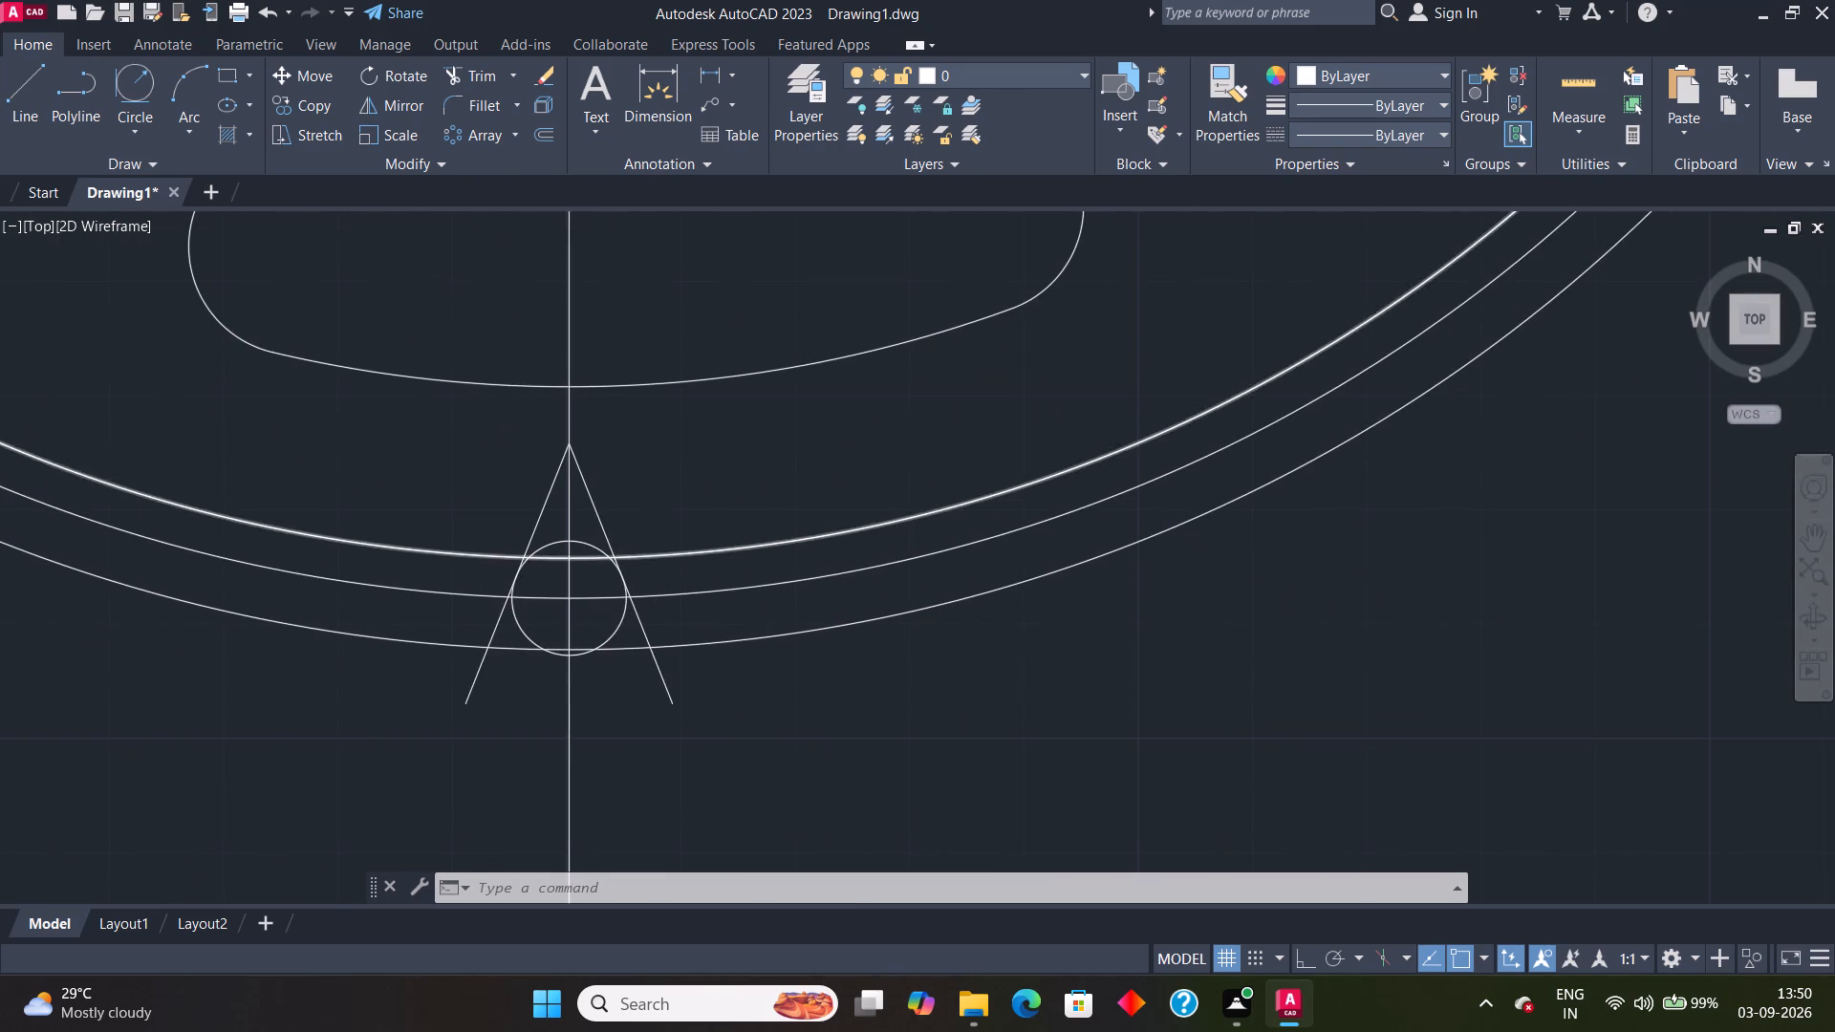
{"action": "scroll", "coordinate": [656, 580], "scroll_direction": "up", "scroll_amount": 3}
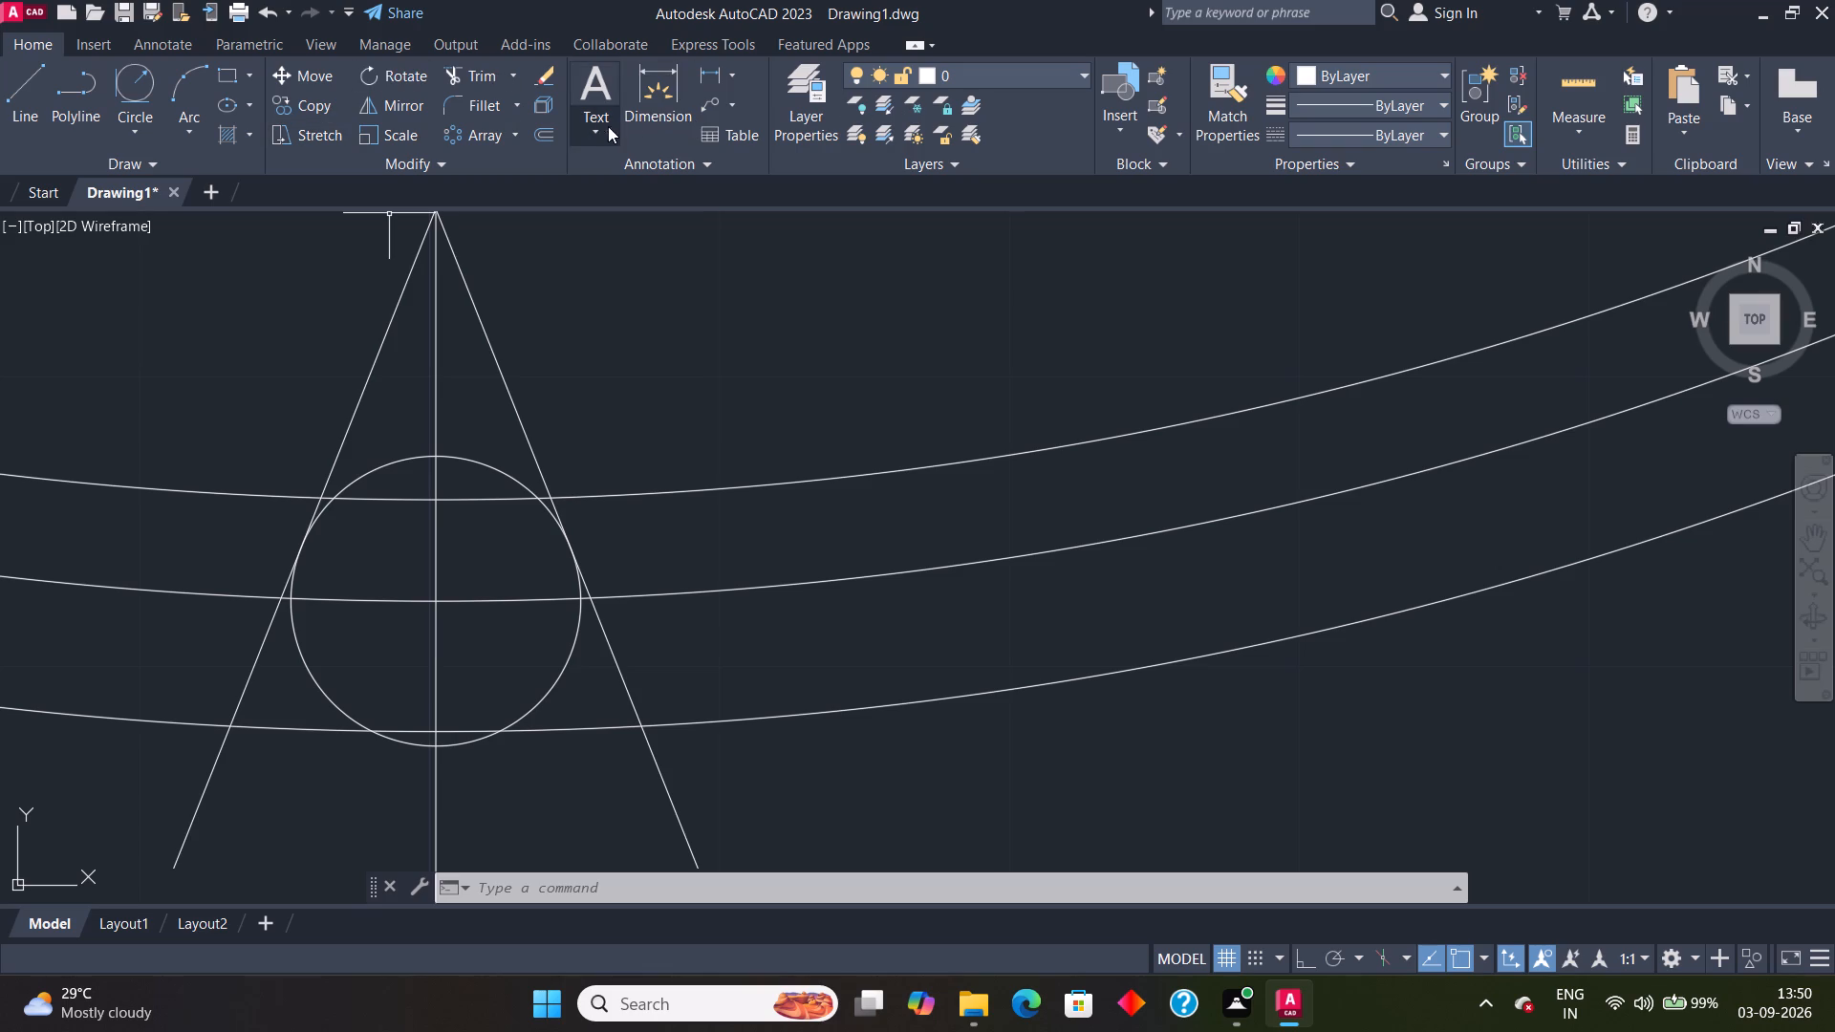
{"action": "left_click", "coordinate": [726, 72]}
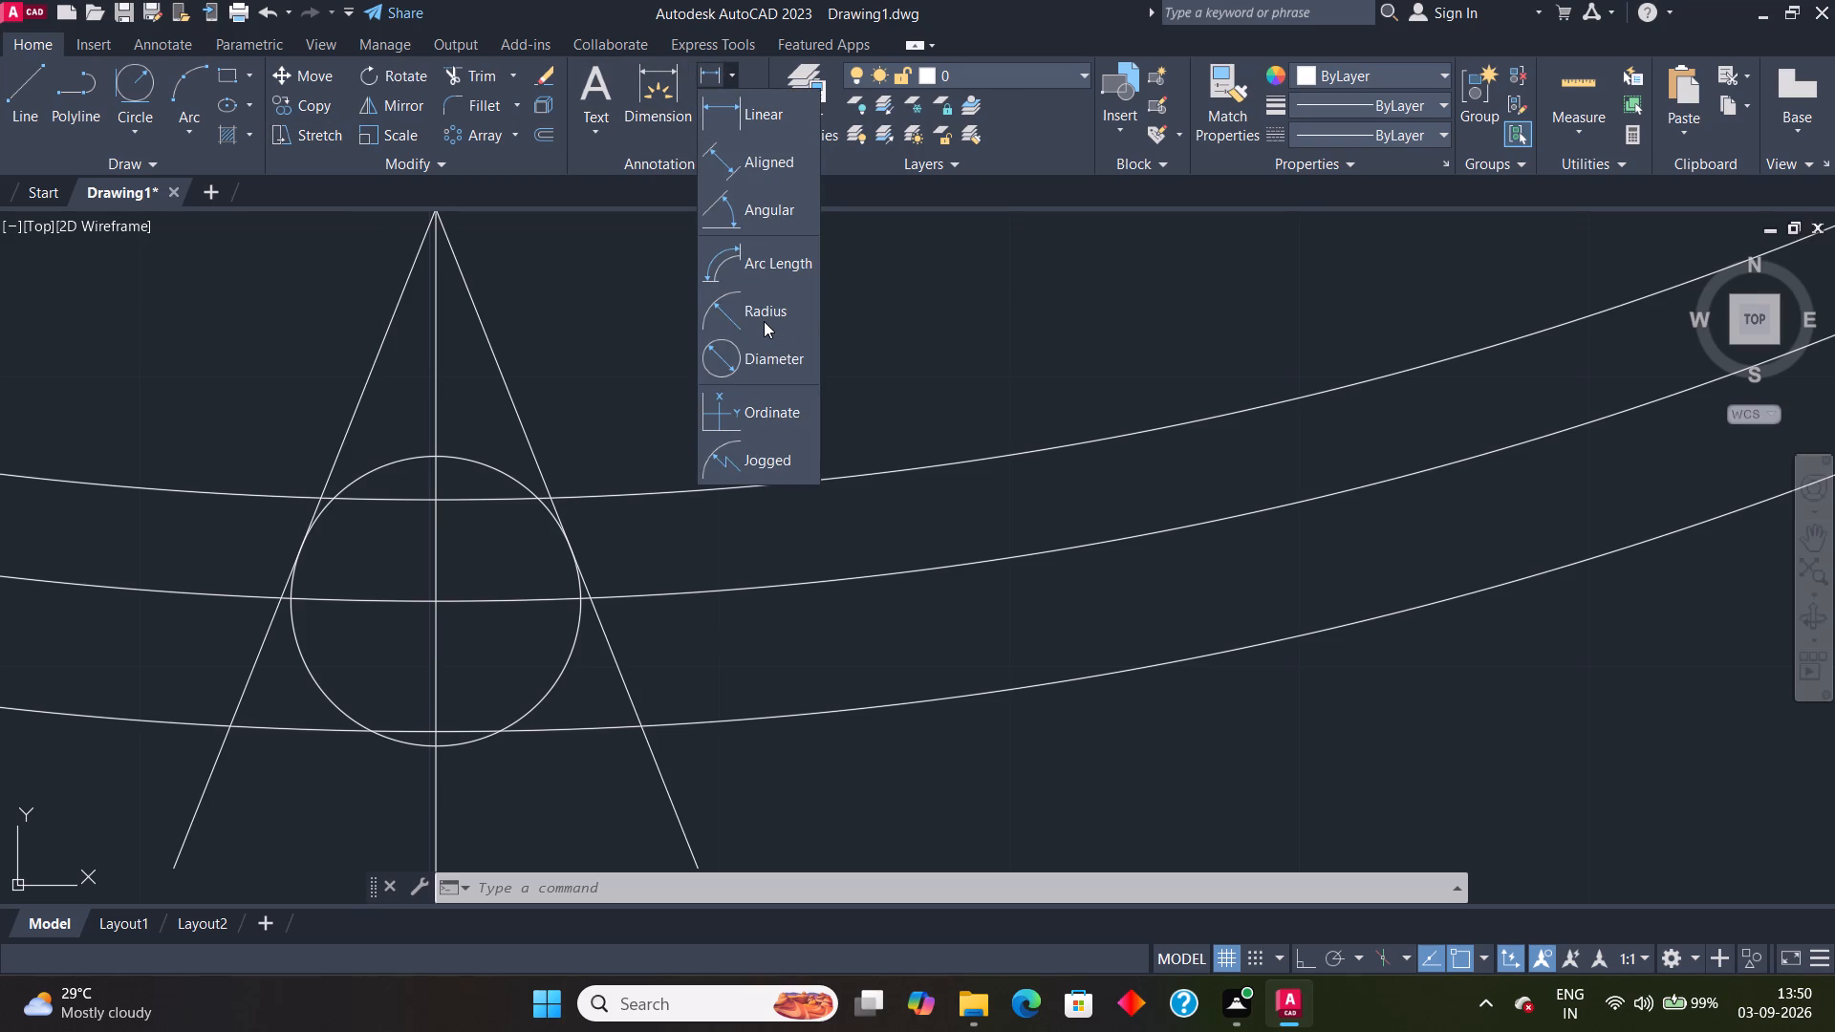
{"action": "left_click", "coordinate": [764, 321]}
{"action": "left_click", "coordinate": [479, 463]}
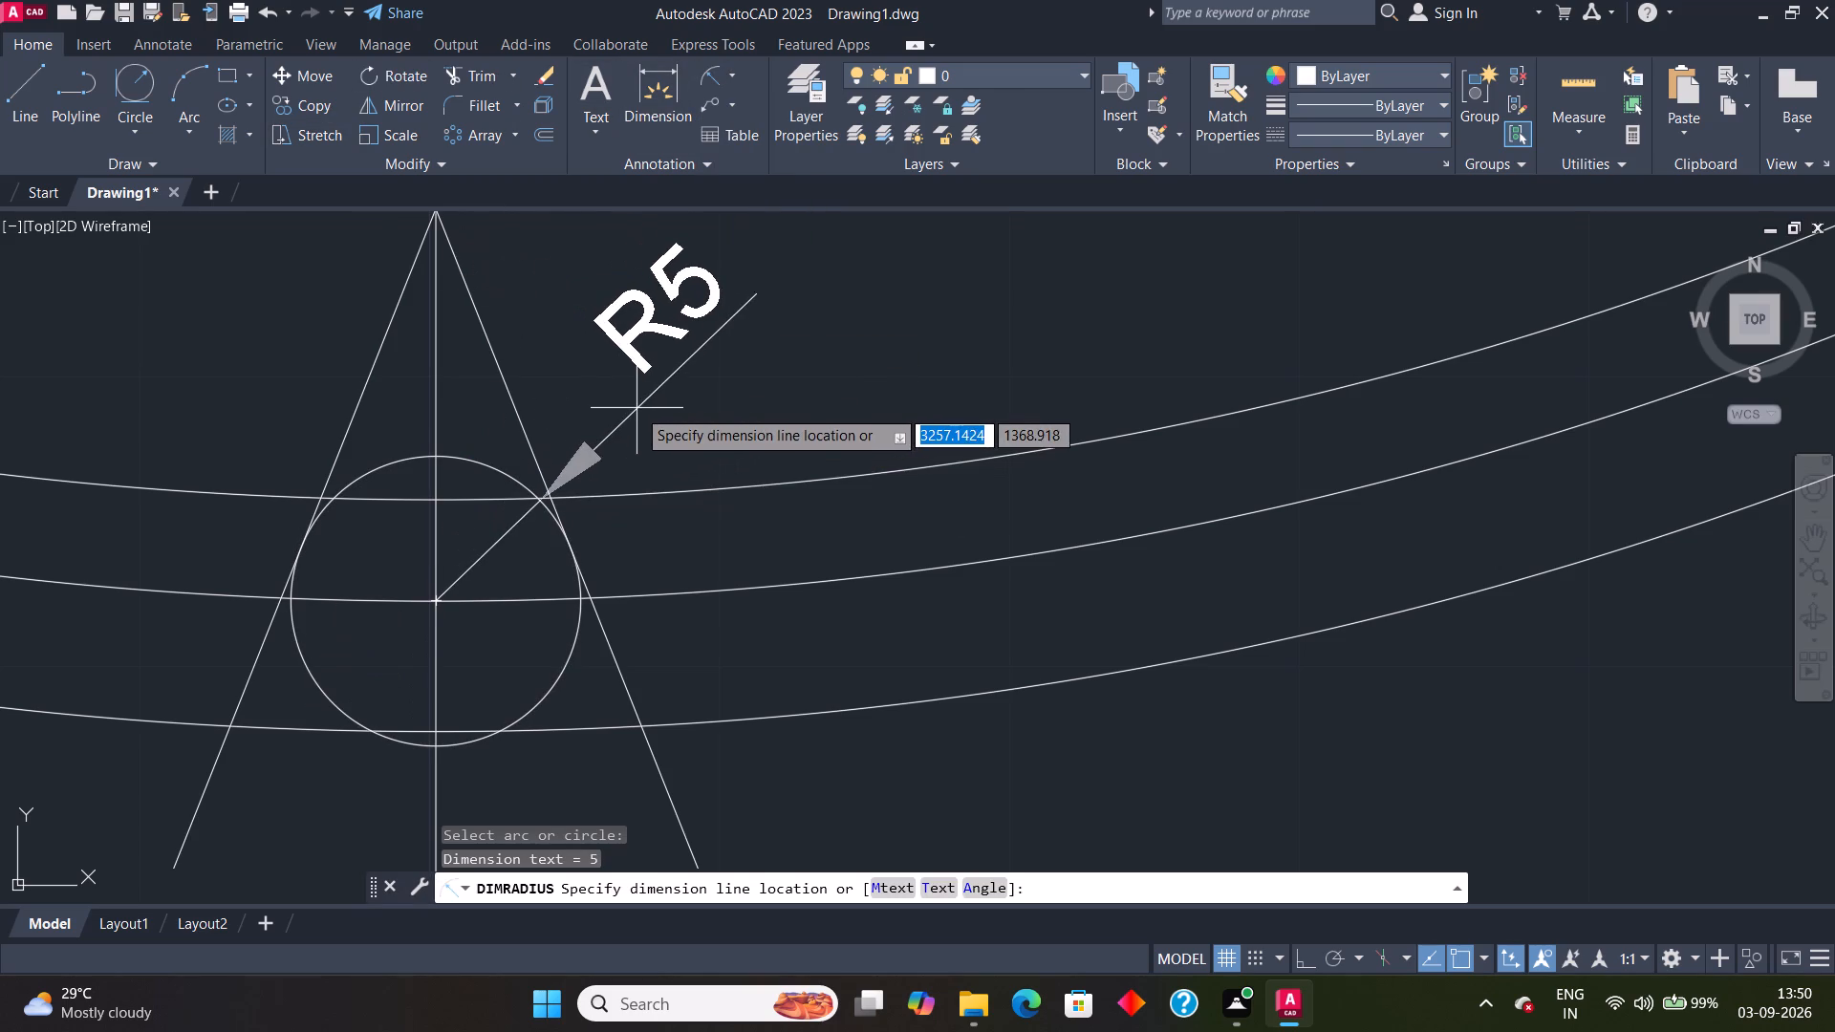
{"action": "key", "text": "Escape"}
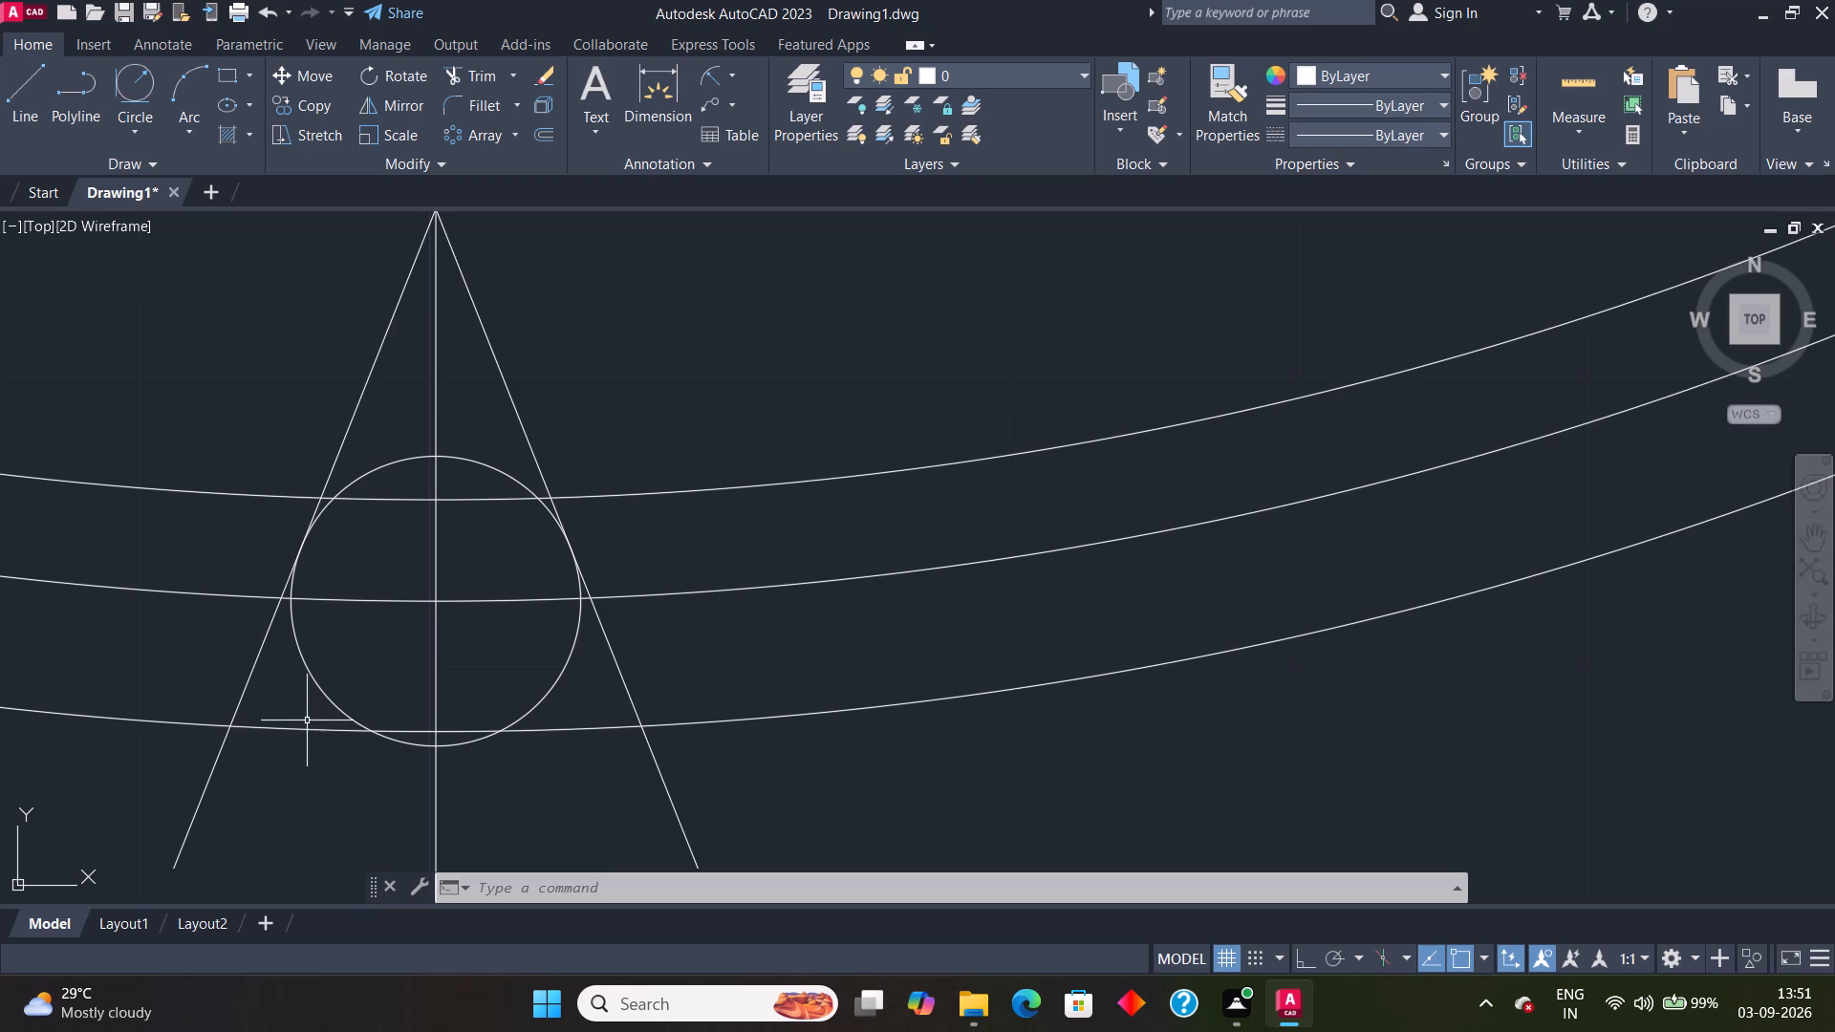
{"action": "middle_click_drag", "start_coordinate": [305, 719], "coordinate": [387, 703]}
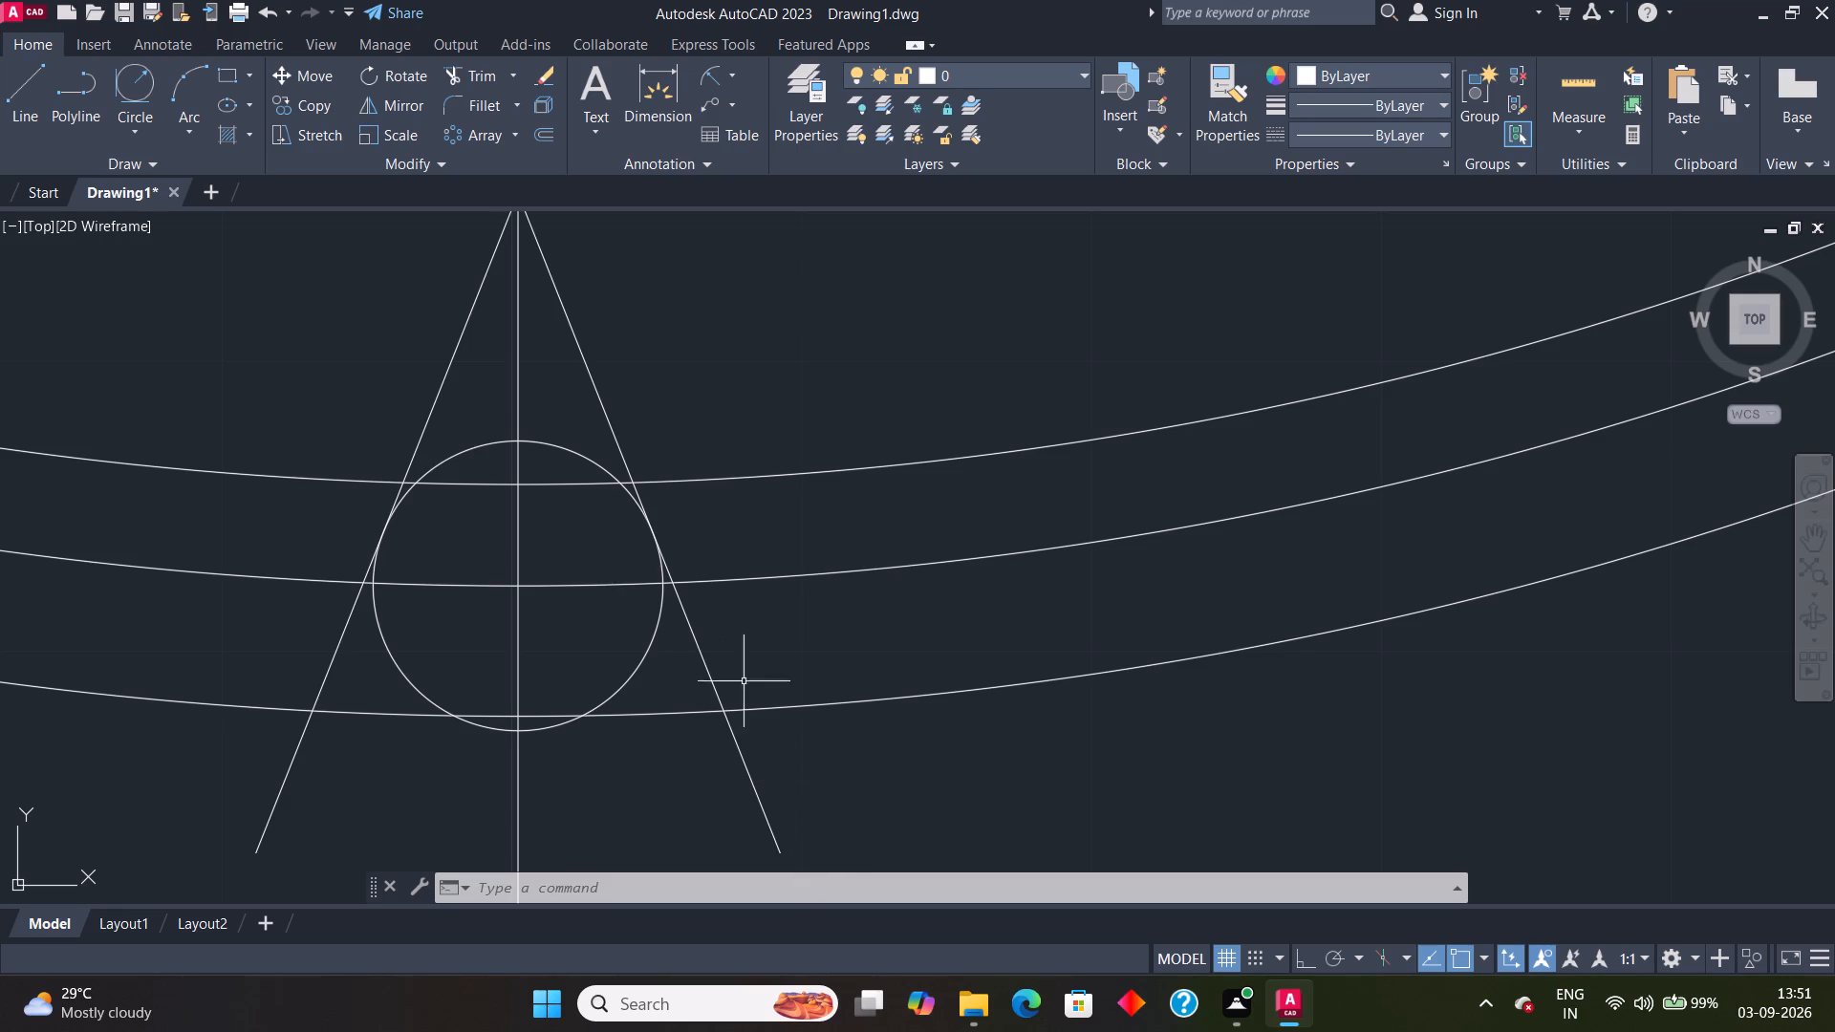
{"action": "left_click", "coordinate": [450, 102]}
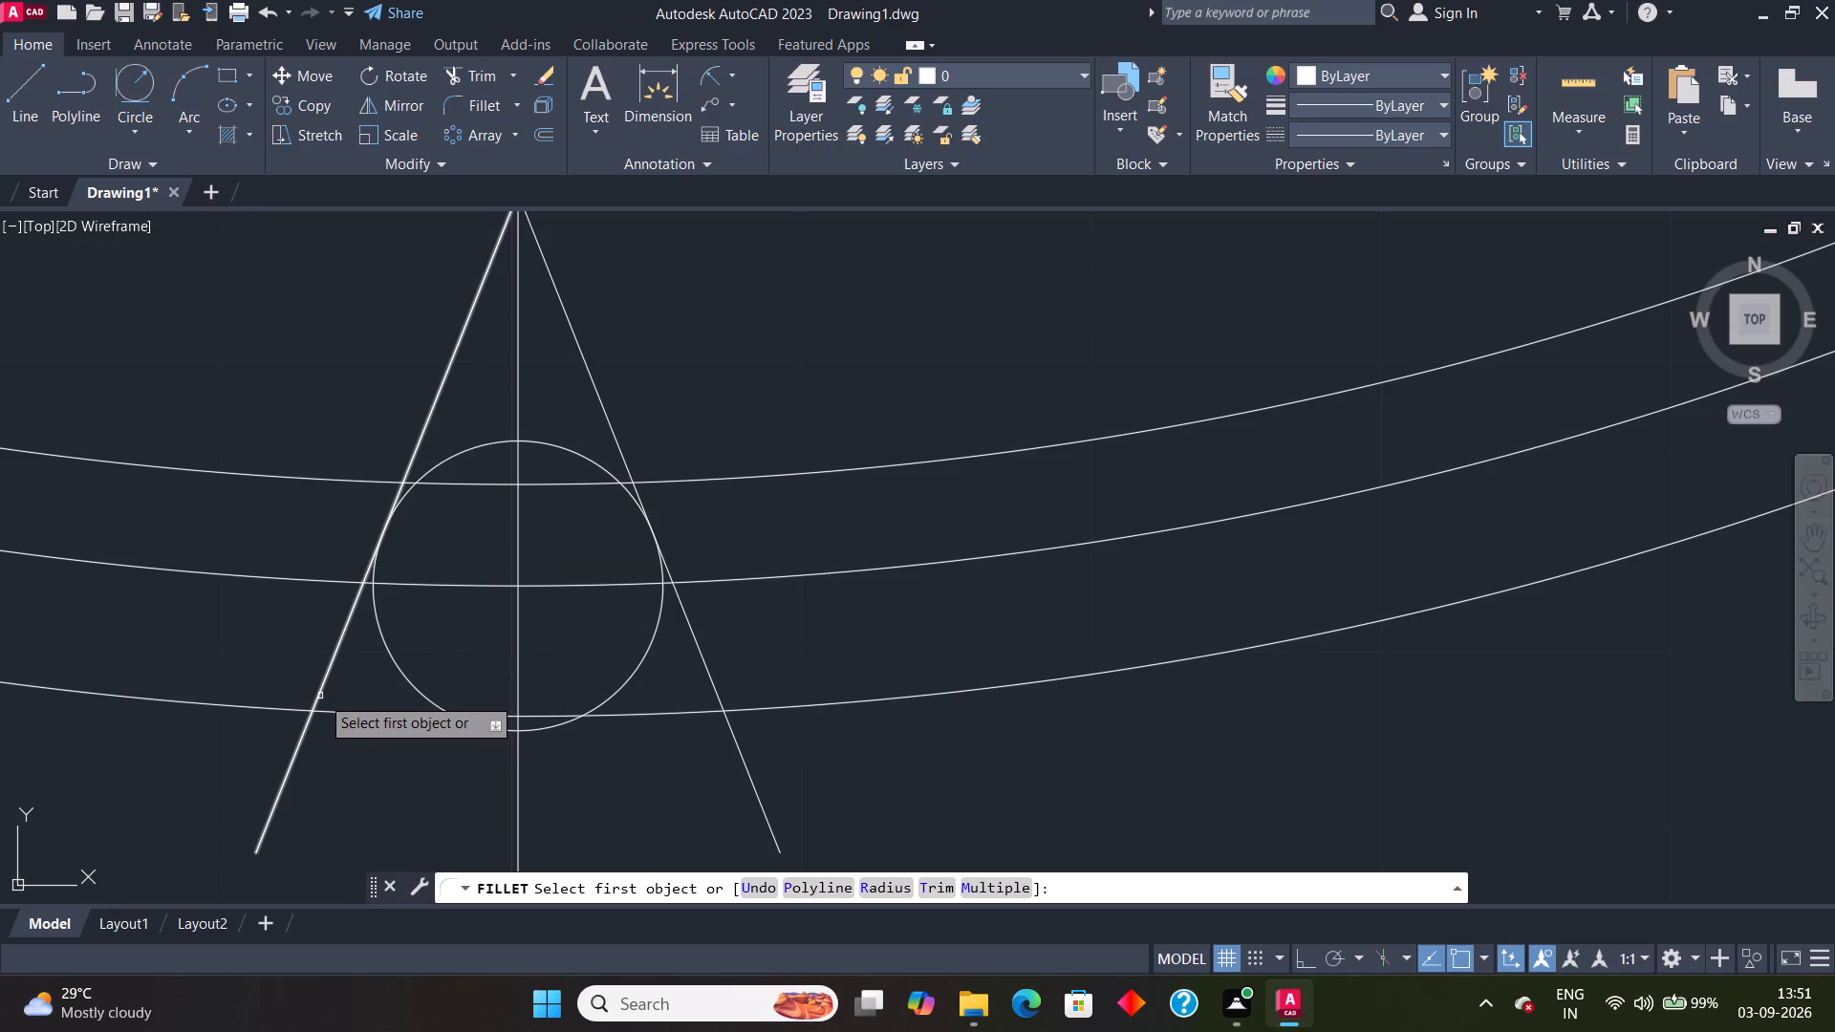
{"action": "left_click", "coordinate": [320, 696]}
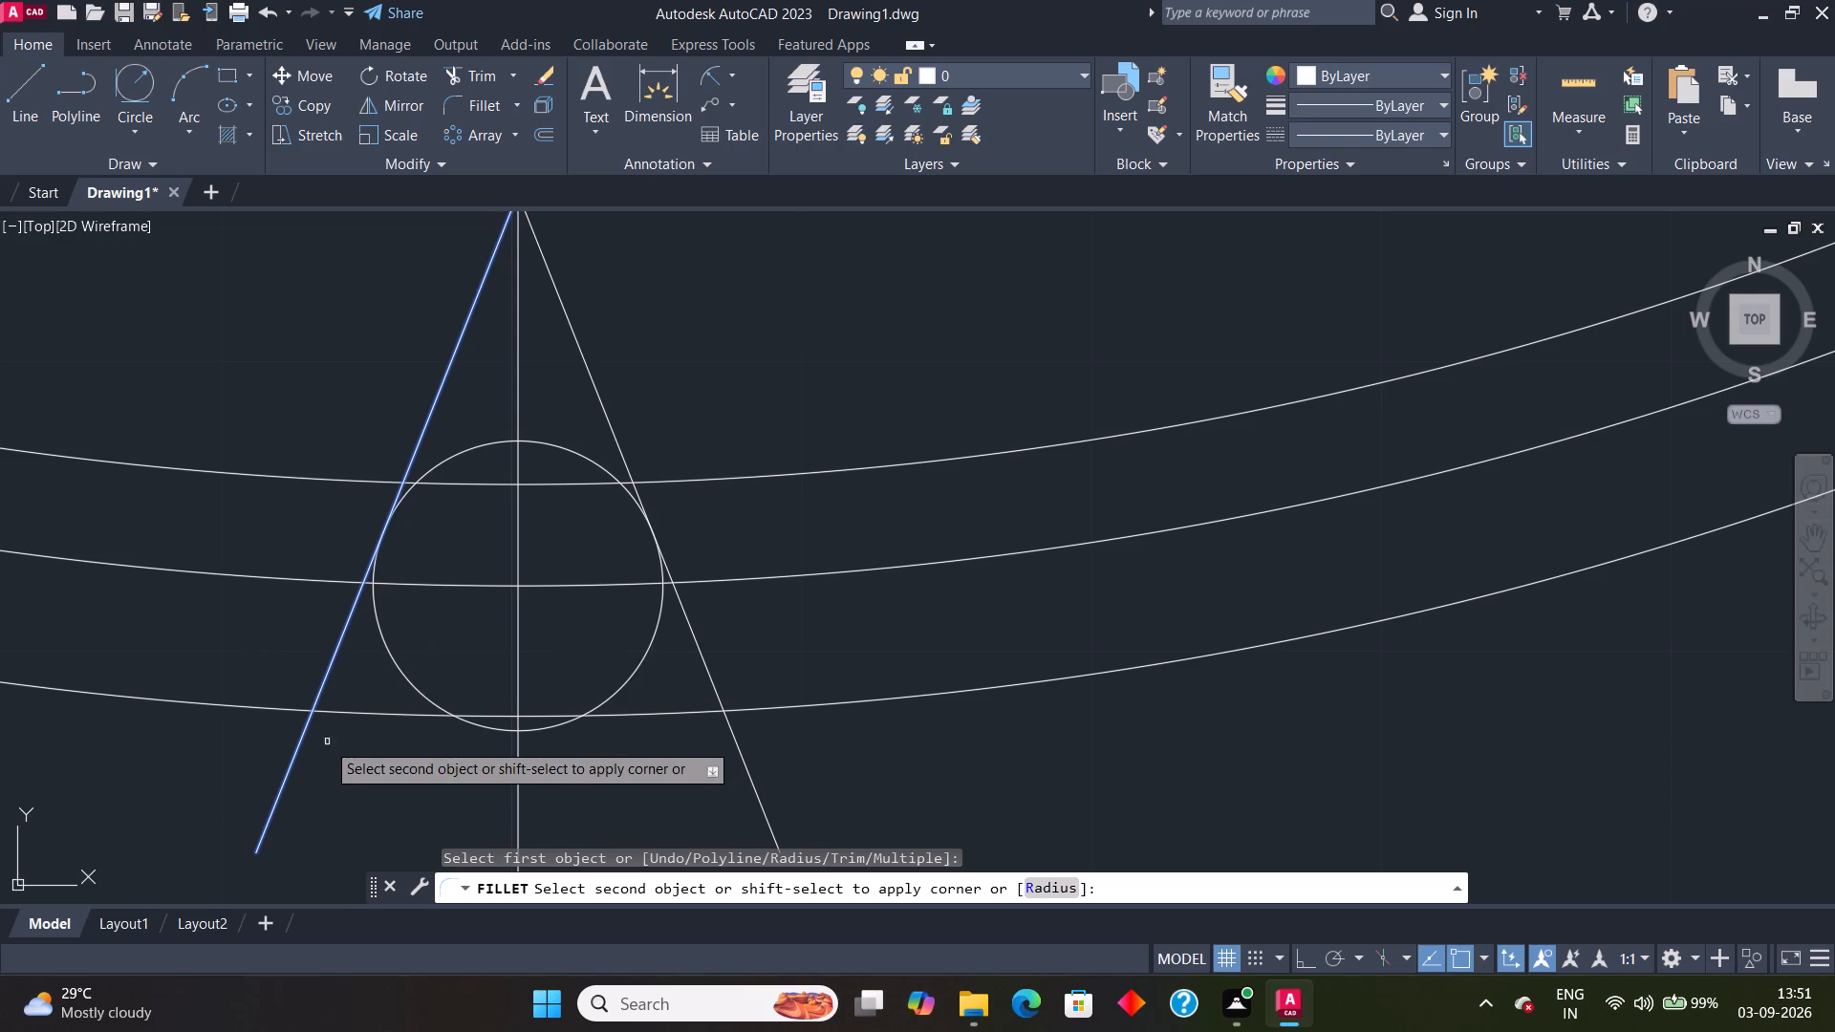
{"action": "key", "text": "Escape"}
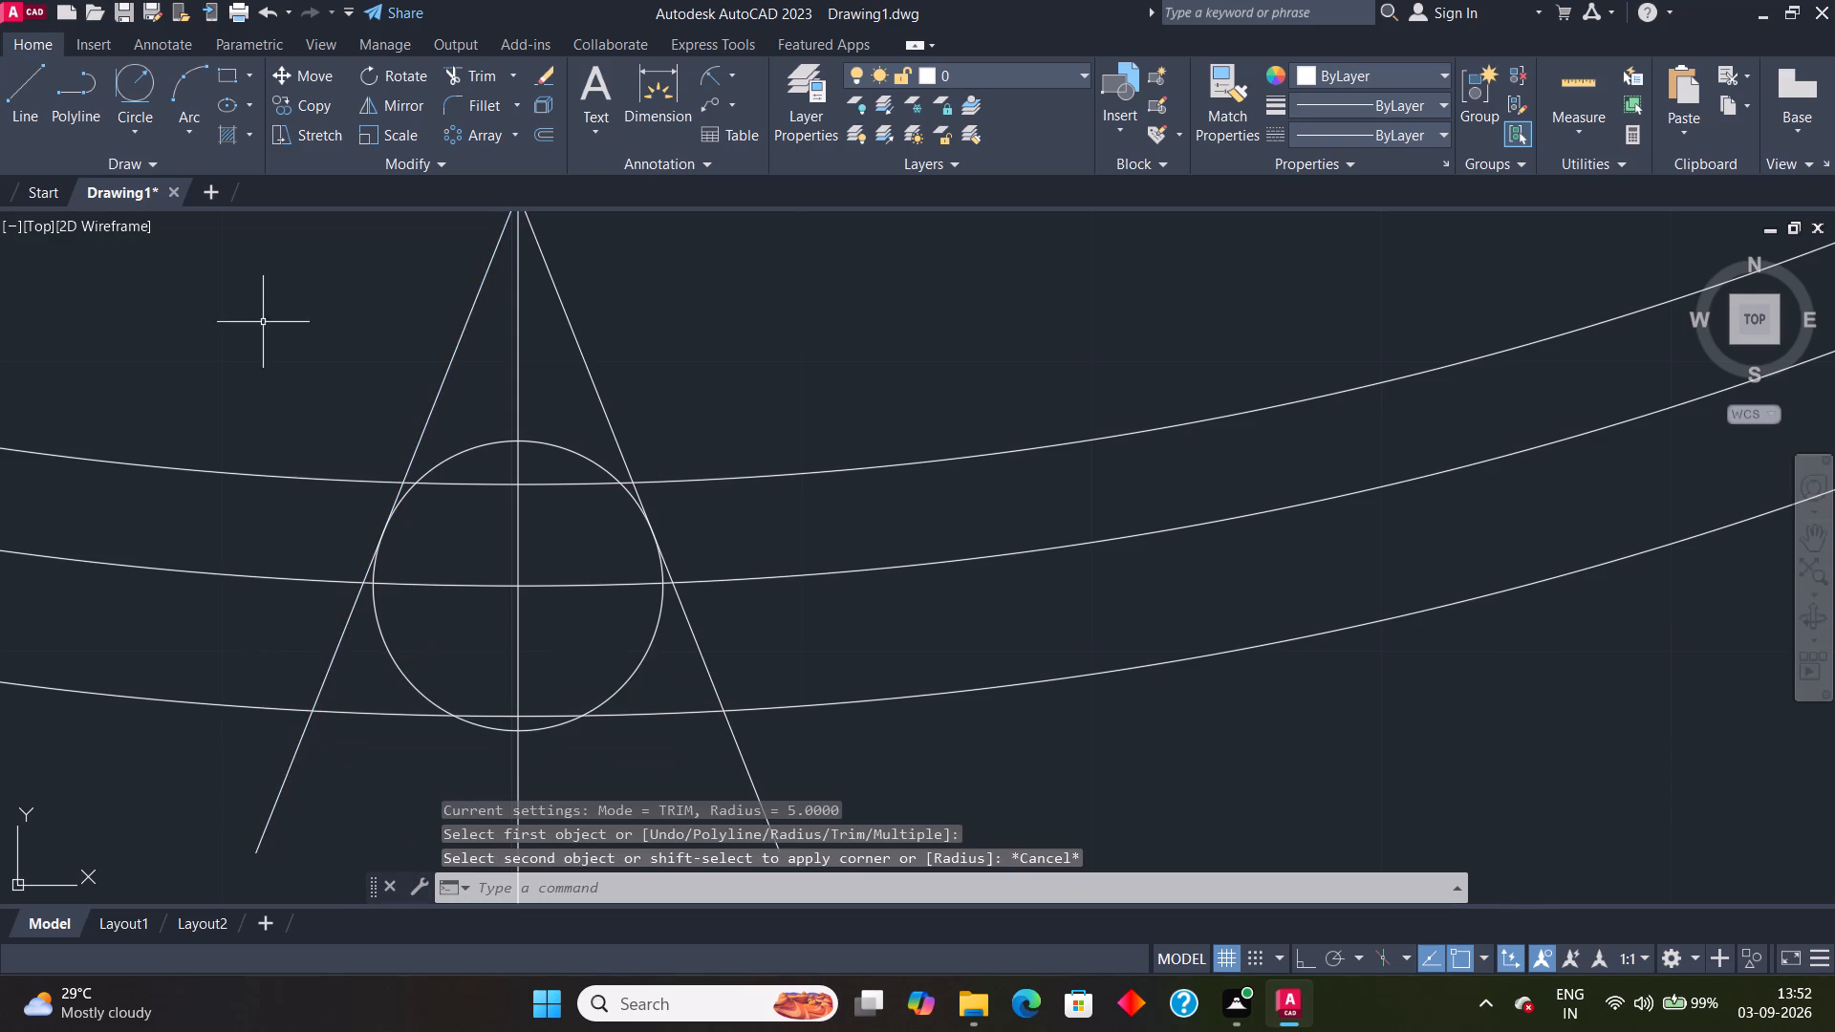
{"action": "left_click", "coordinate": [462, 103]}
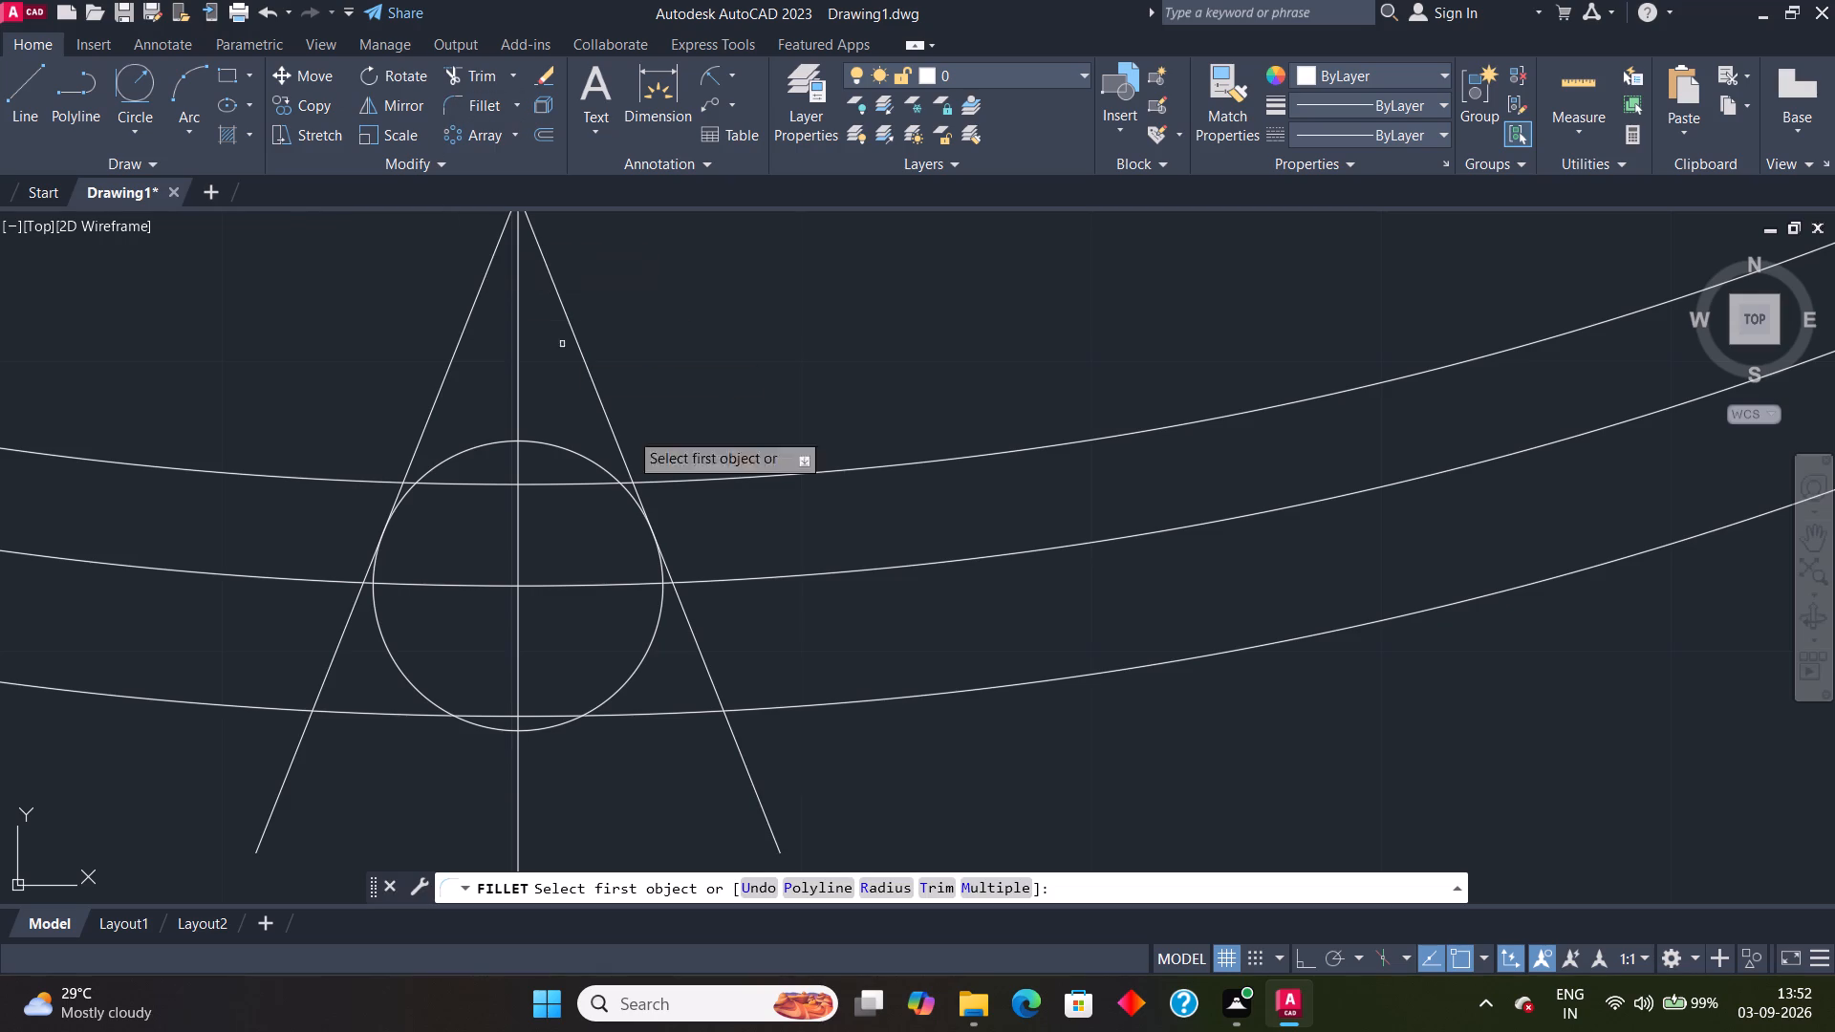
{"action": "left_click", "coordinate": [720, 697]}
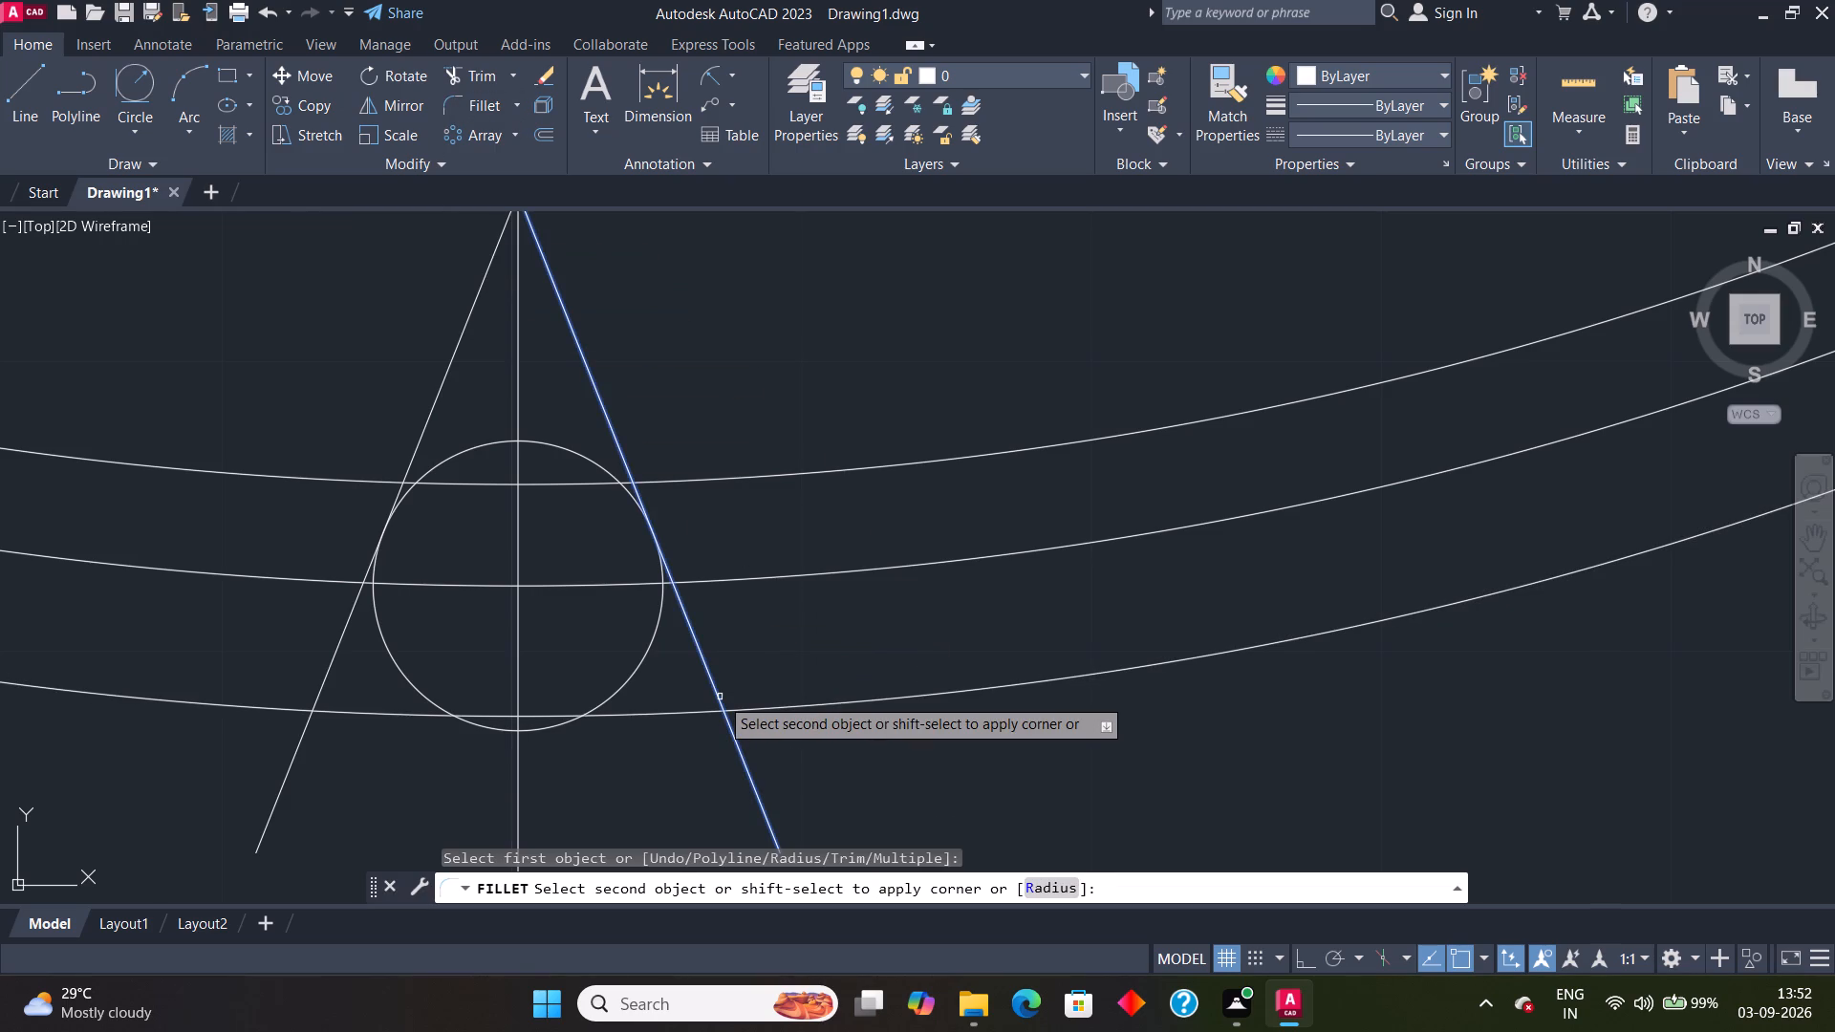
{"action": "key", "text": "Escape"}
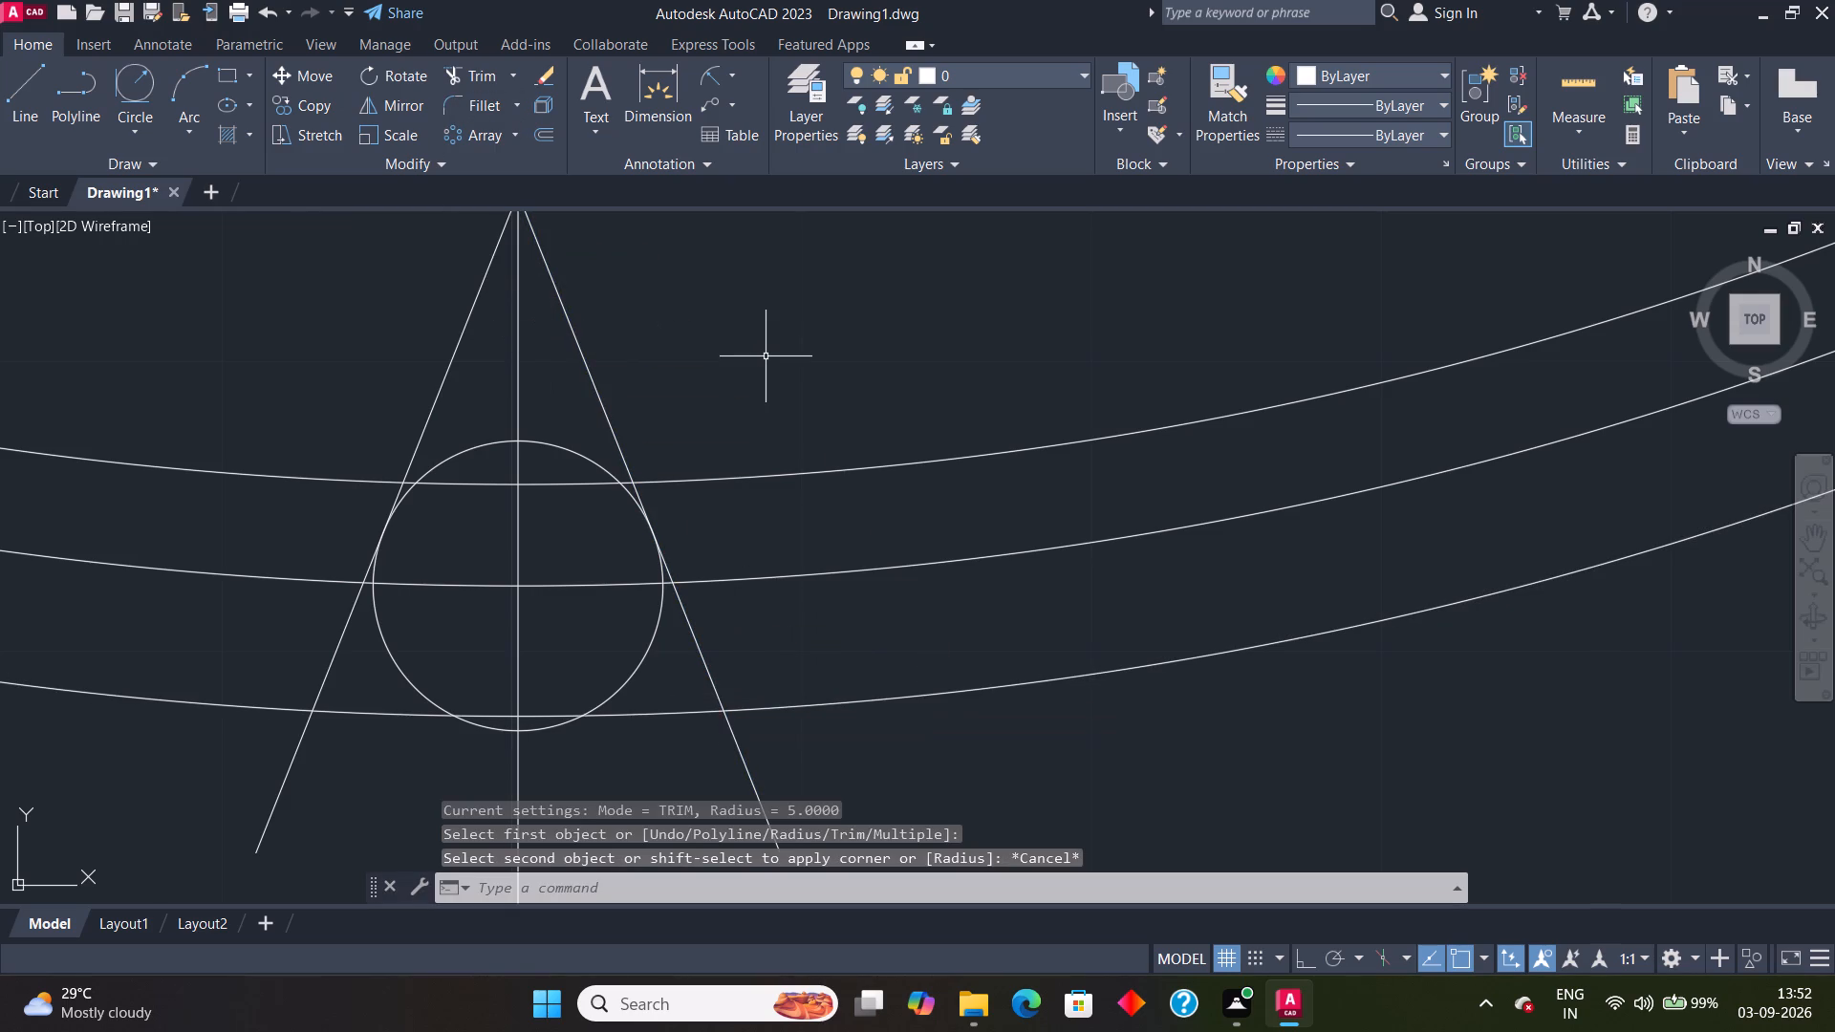
Trim away the upper parts of both slanted side lines down to where they touch the notch circle.
{"action": "type", "text": "tr"}
{"action": "key", "text": "Return"}
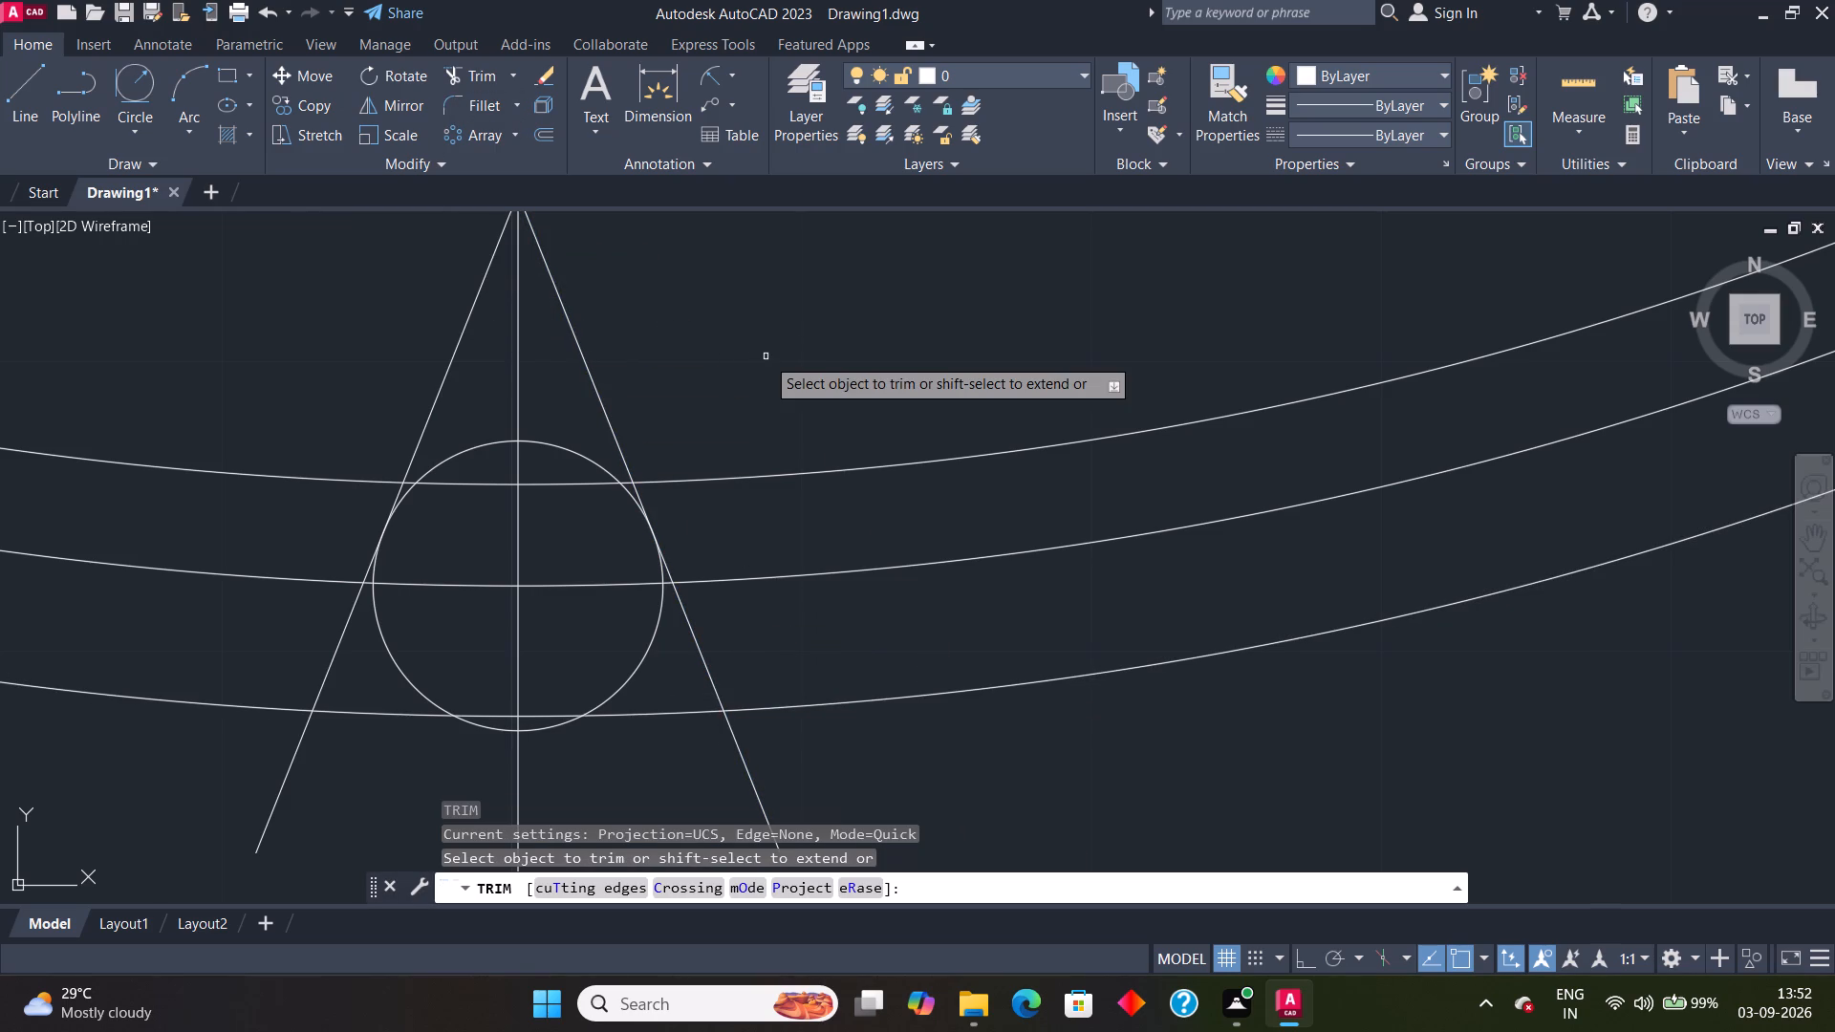
{"action": "left_click", "coordinate": [450, 353]}
{"action": "left_click", "coordinate": [572, 336]}
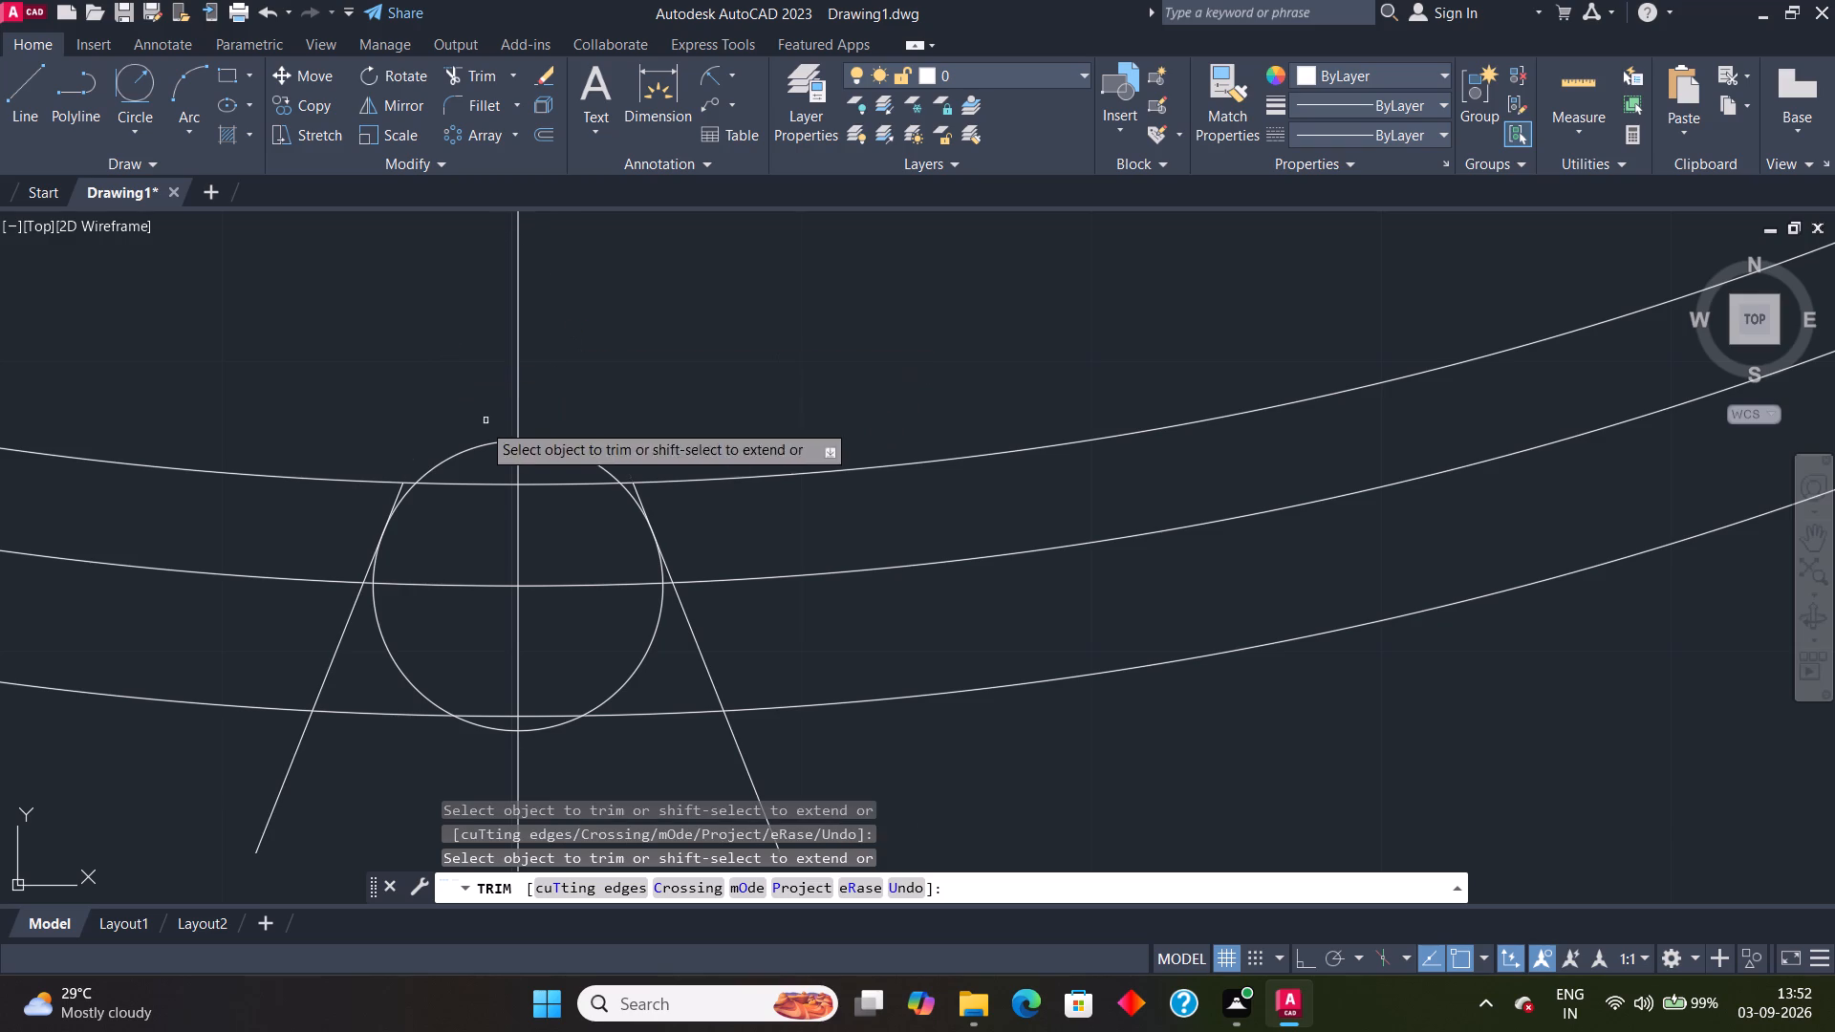
{"action": "scroll", "coordinate": [385, 464], "scroll_direction": "up", "scroll_amount": 3}
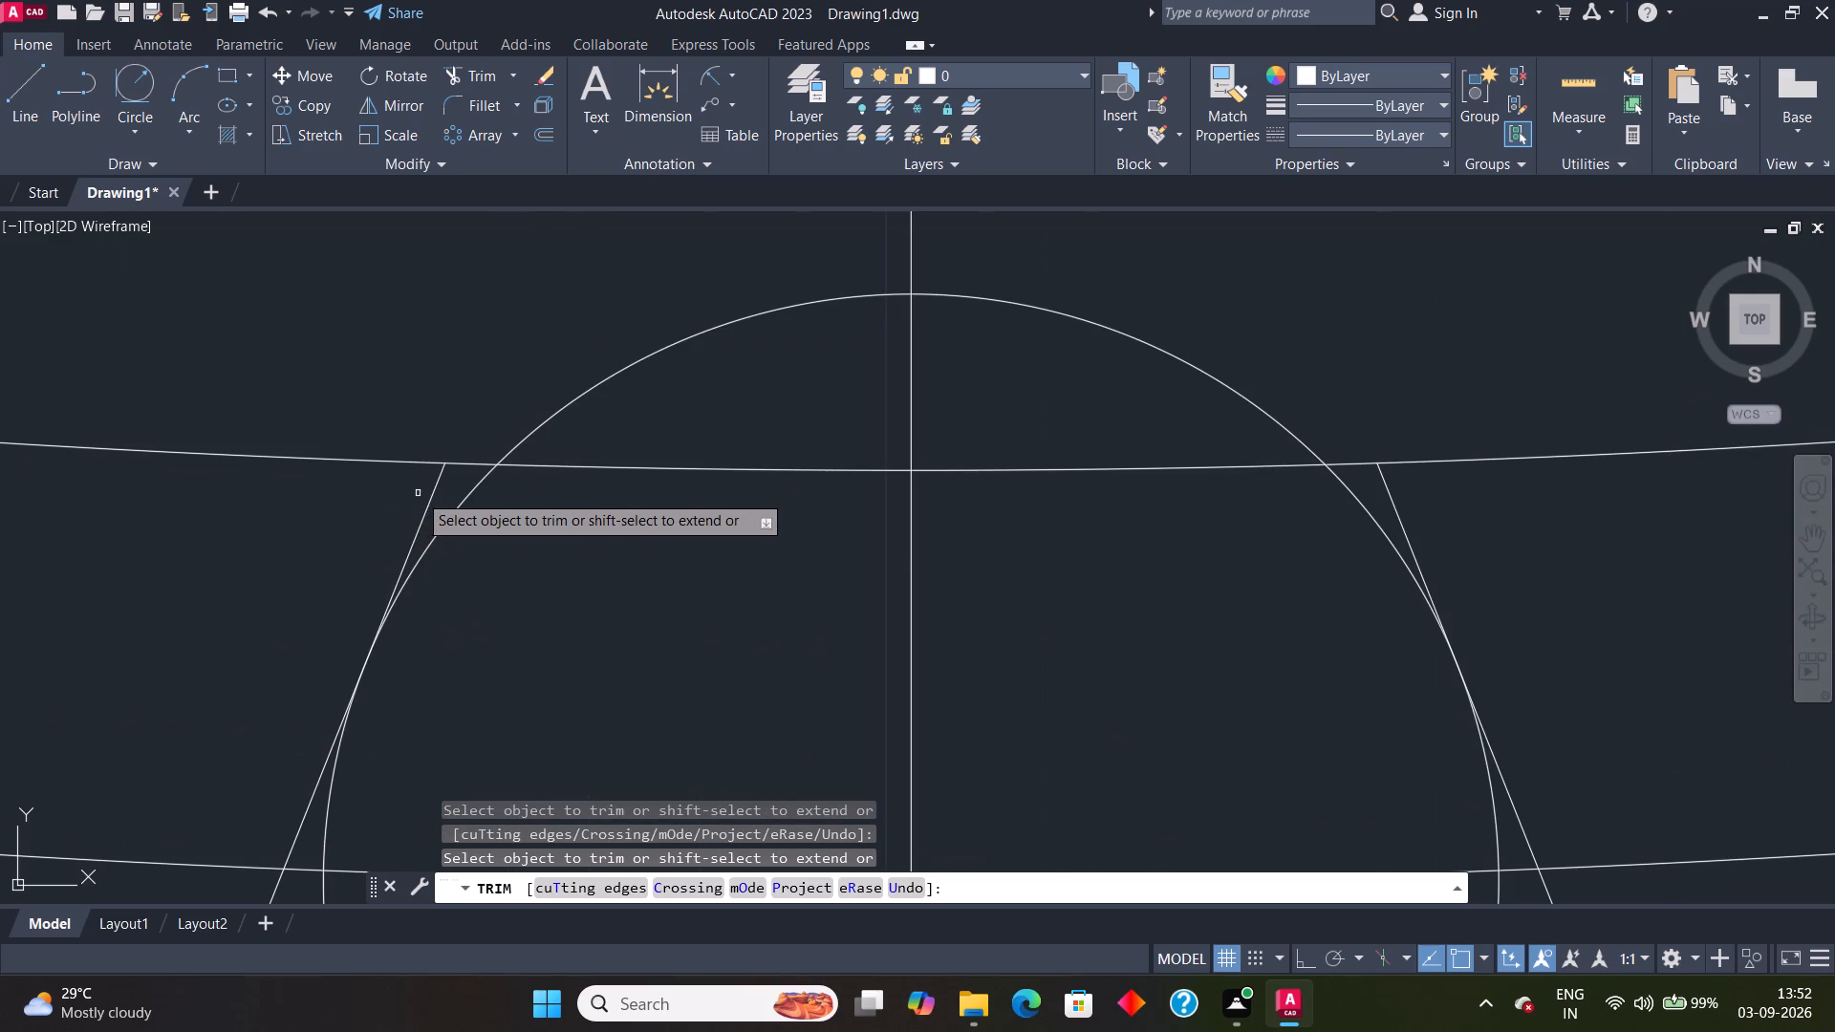
{"action": "left_click", "coordinate": [435, 485]}
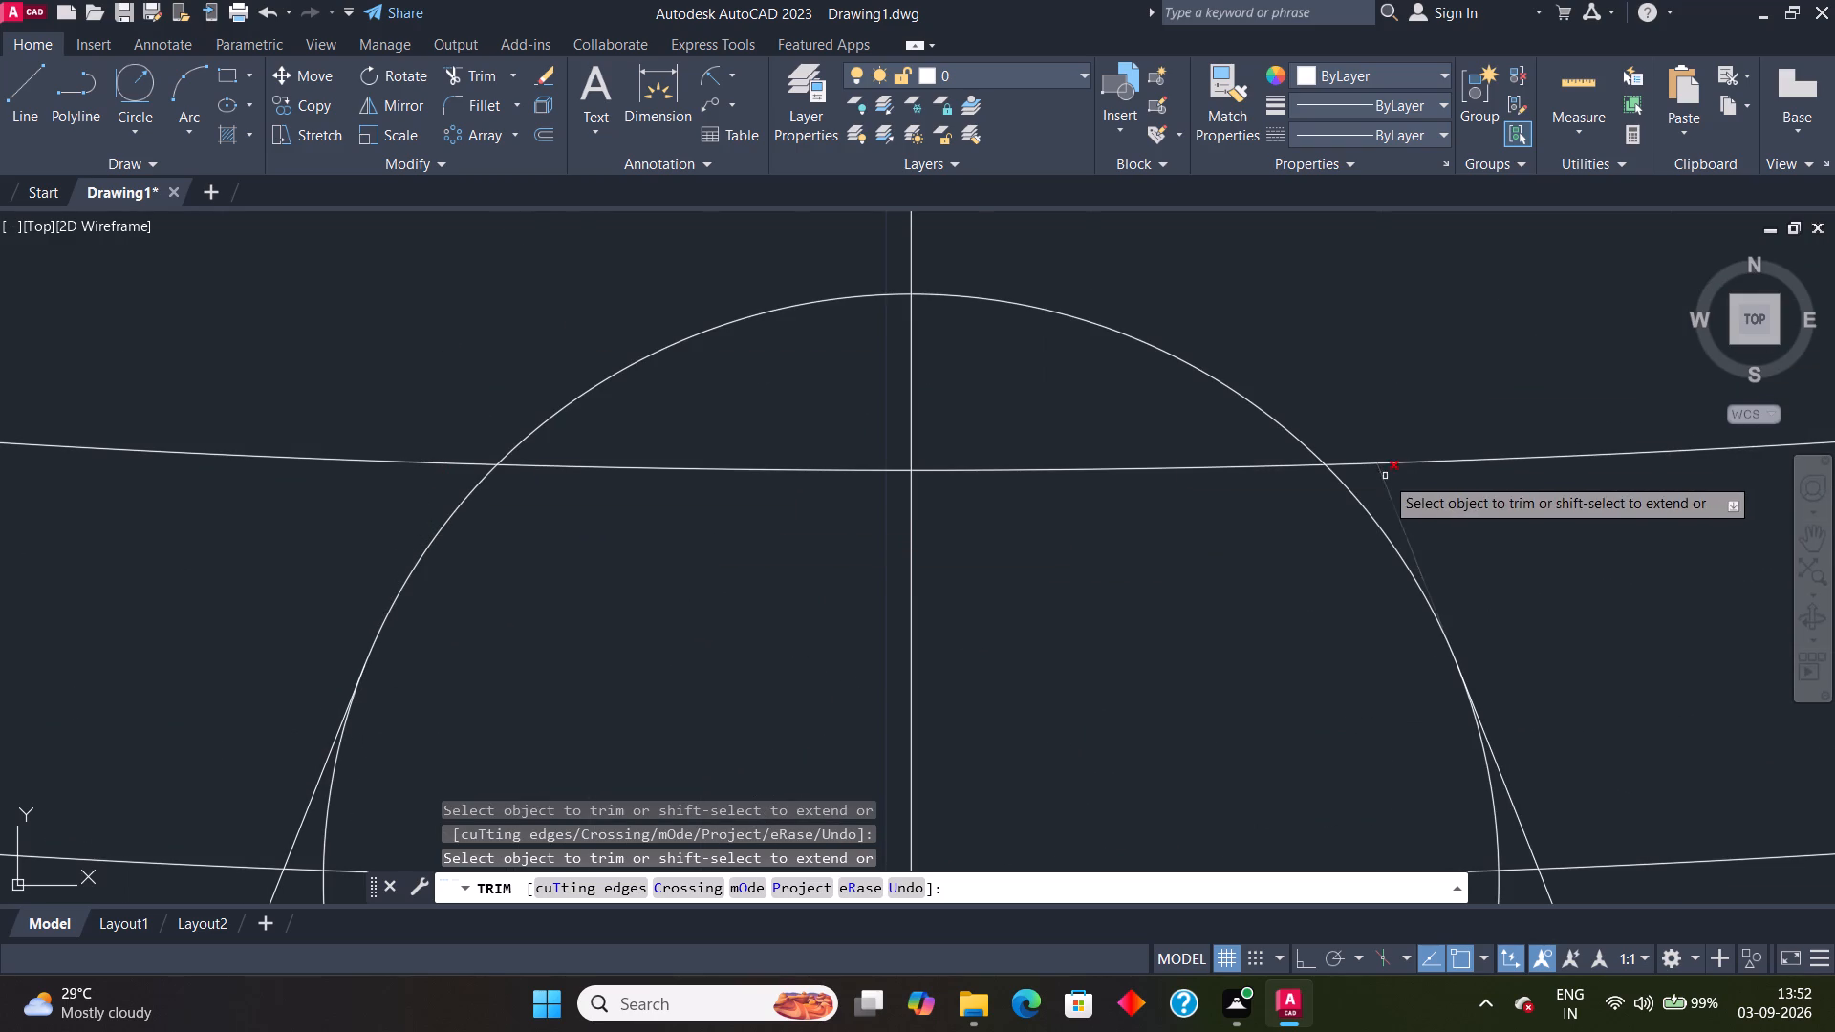
{"action": "left_click", "coordinate": [1385, 476]}
Trim away the lower part of the notch circle between the side lines, leaving only the arc that caps the notch.
{"action": "scroll", "coordinate": [1380, 531], "scroll_direction": "down", "scroll_amount": 2}
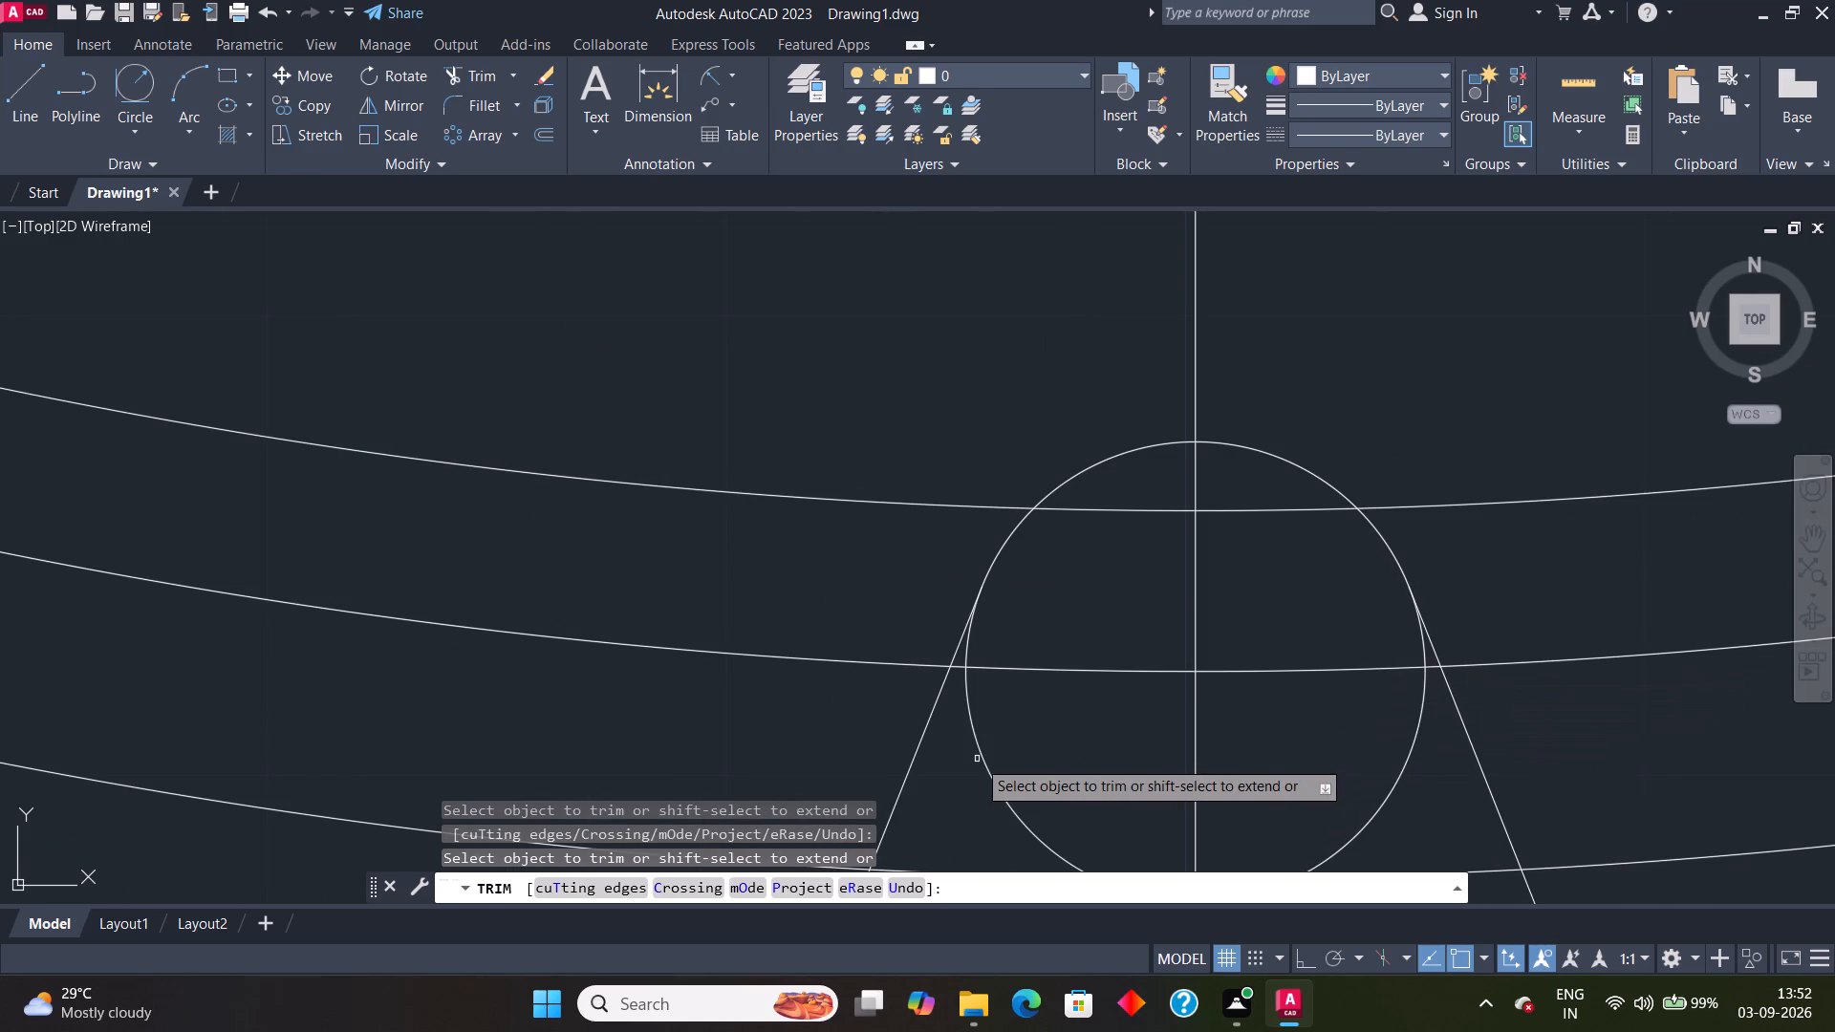
{"action": "left_click", "coordinate": [979, 754]}
{"action": "scroll", "coordinate": [964, 662], "scroll_direction": "up", "scroll_amount": 1}
{"action": "left_click", "coordinate": [965, 656]}
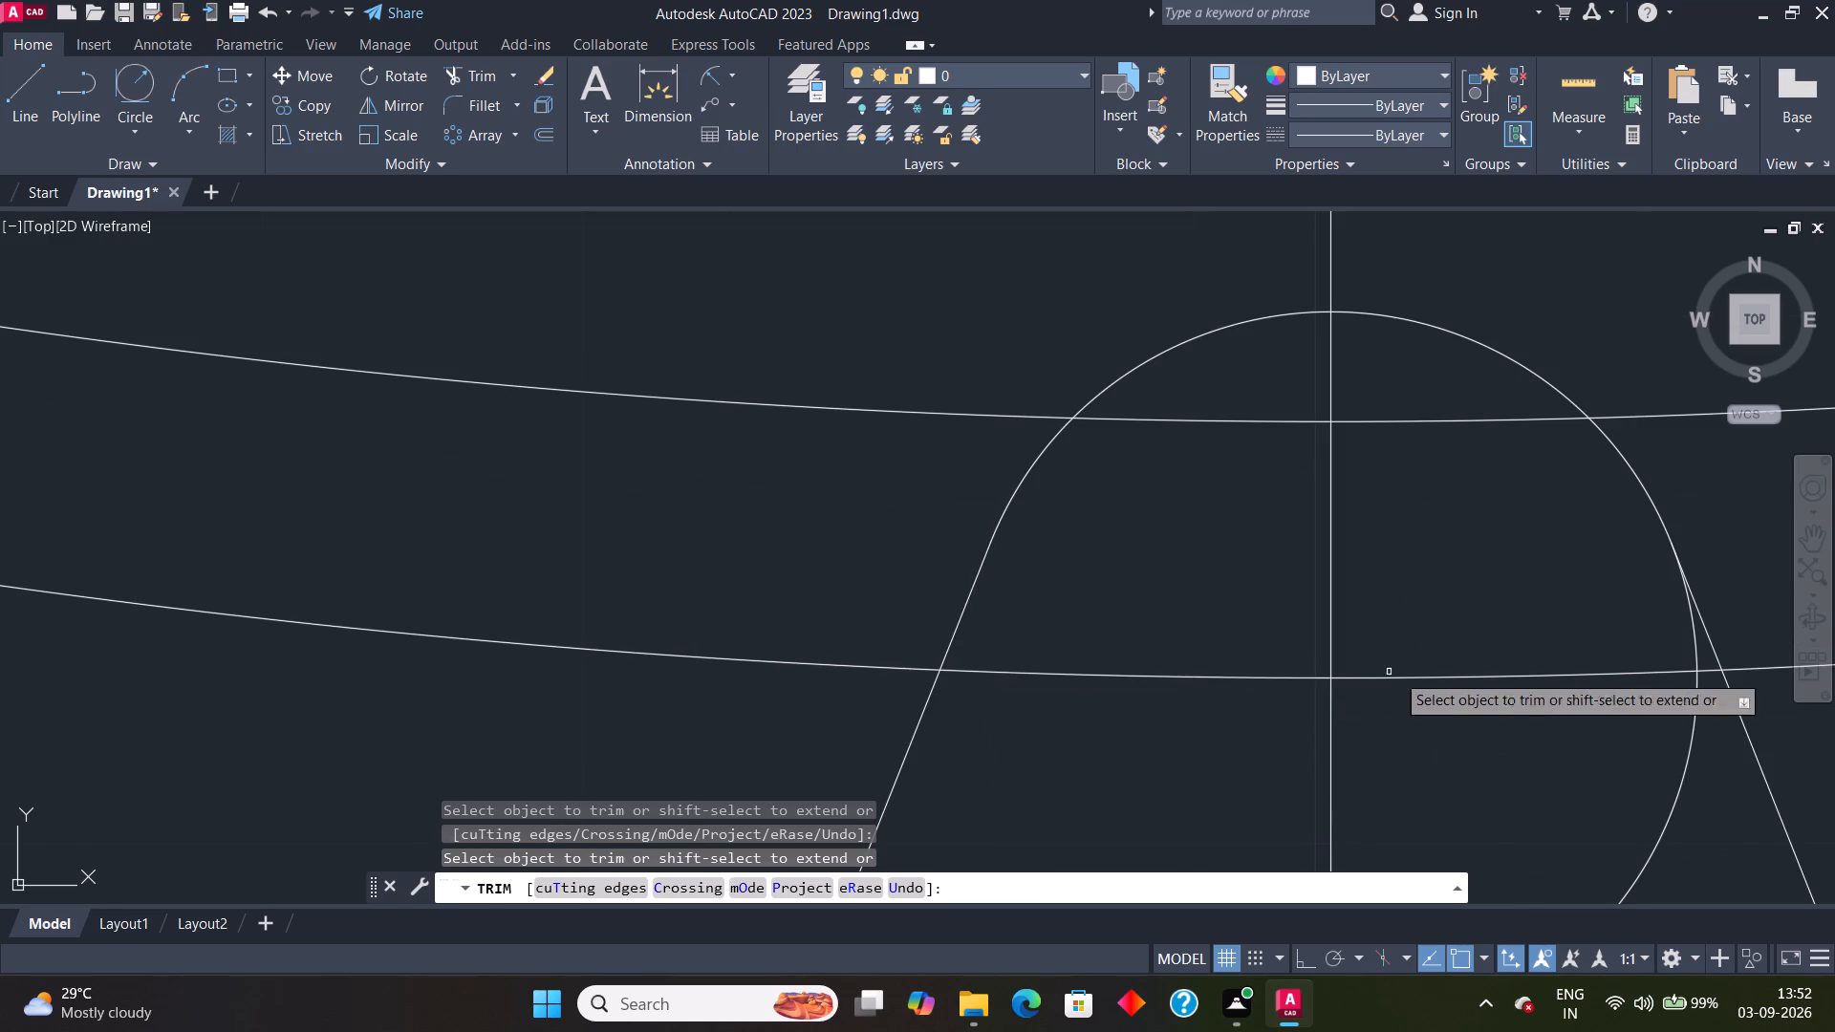
{"action": "left_click", "coordinate": [1687, 661]}
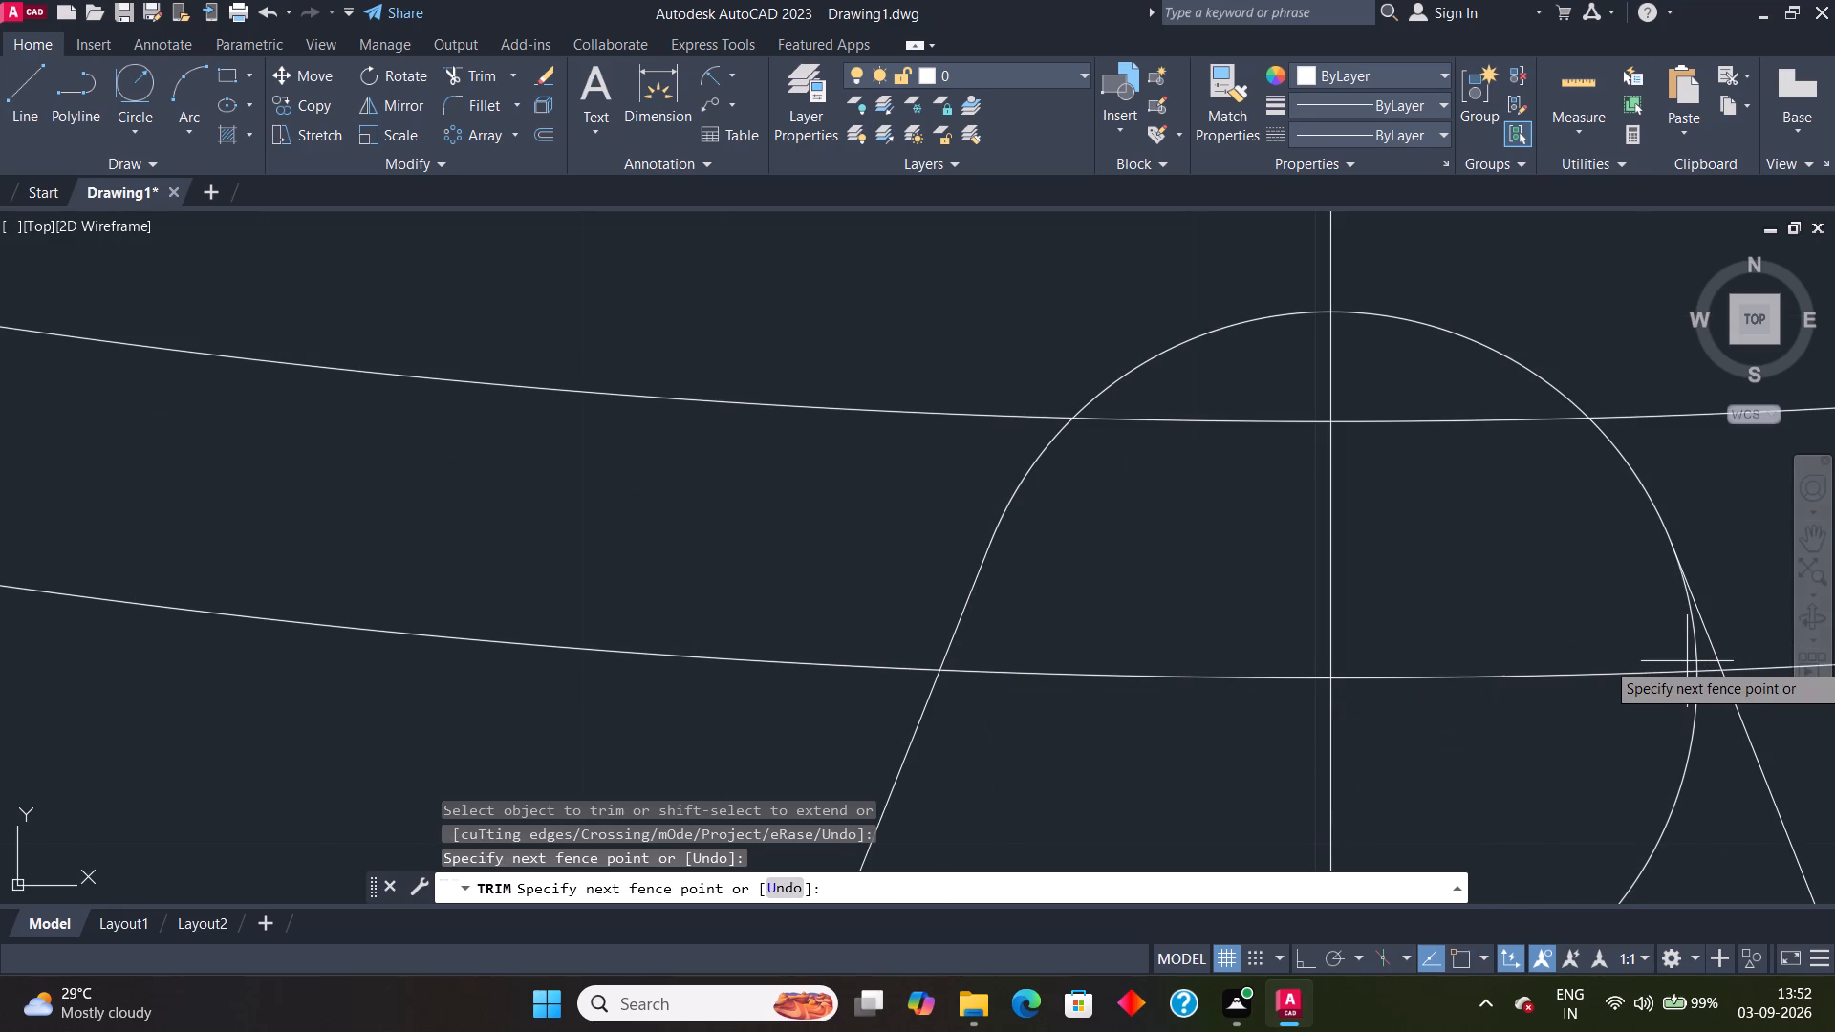
{"action": "left_click", "coordinate": [1690, 656]}
{"action": "left_click", "coordinate": [1693, 651]}
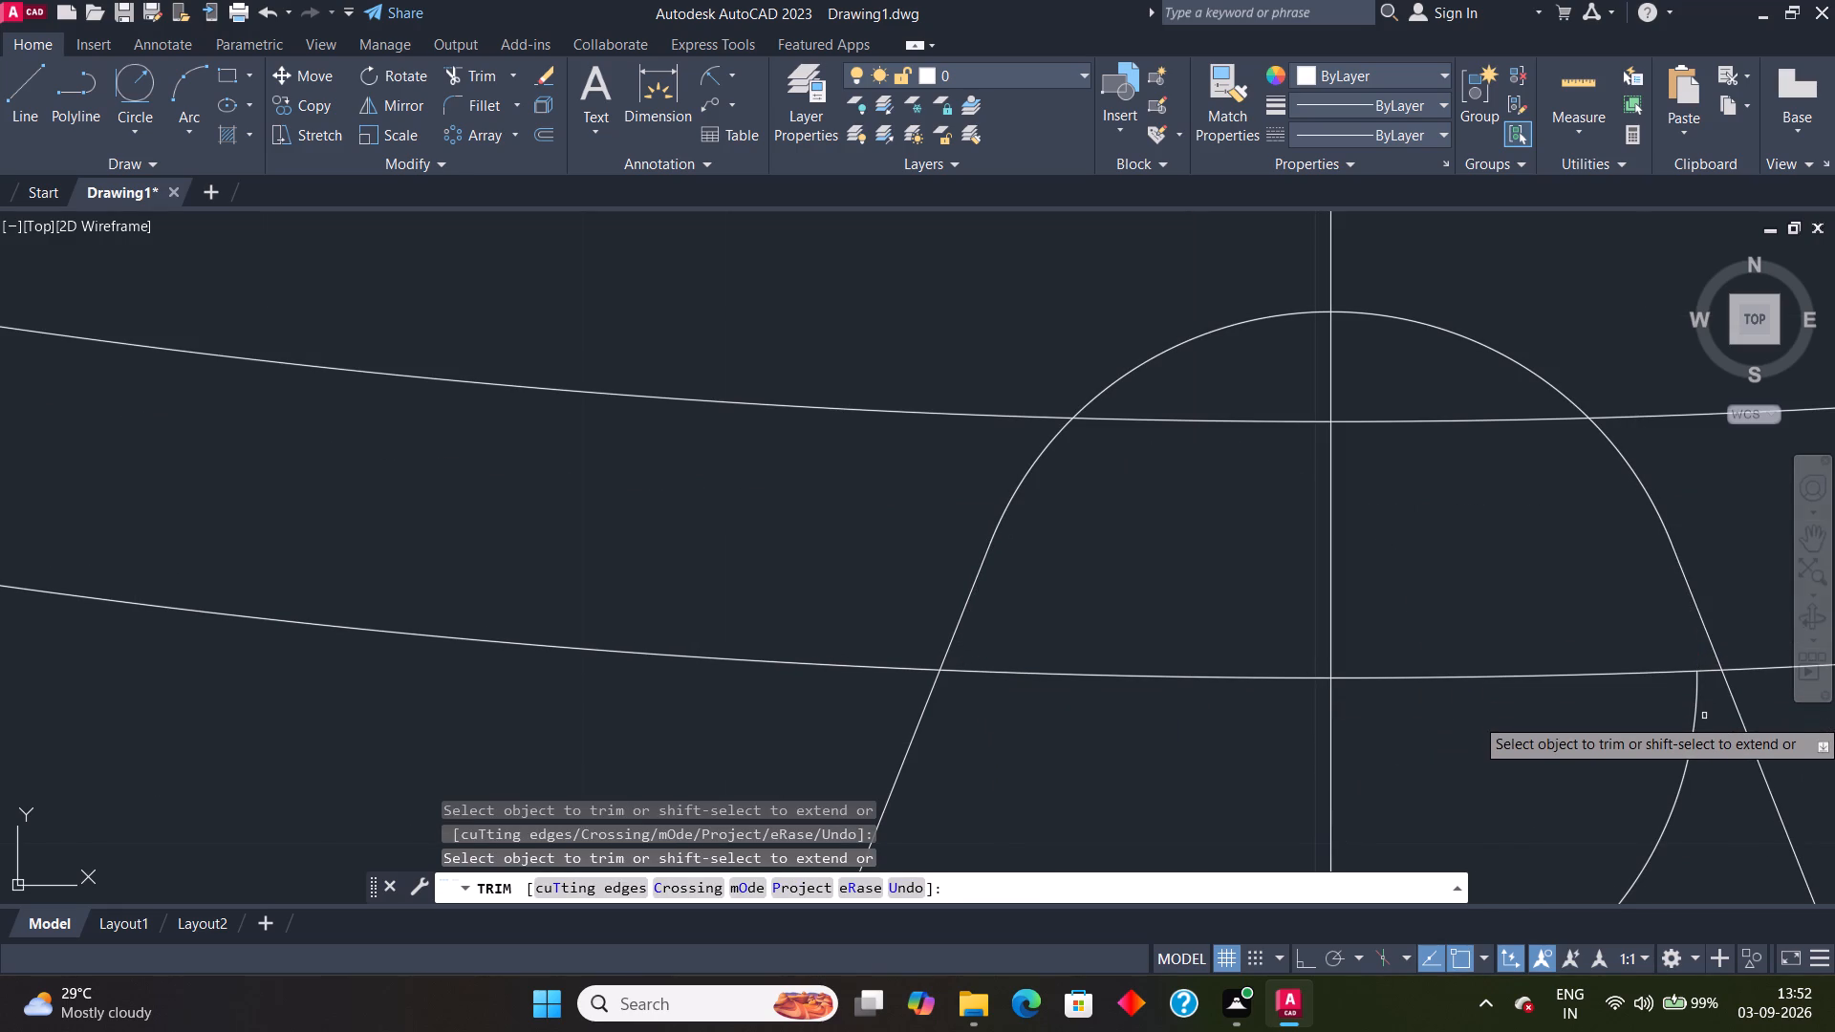
{"action": "left_click", "coordinate": [1694, 725]}
{"action": "scroll", "coordinate": [1599, 773], "scroll_direction": "down", "scroll_amount": 1}
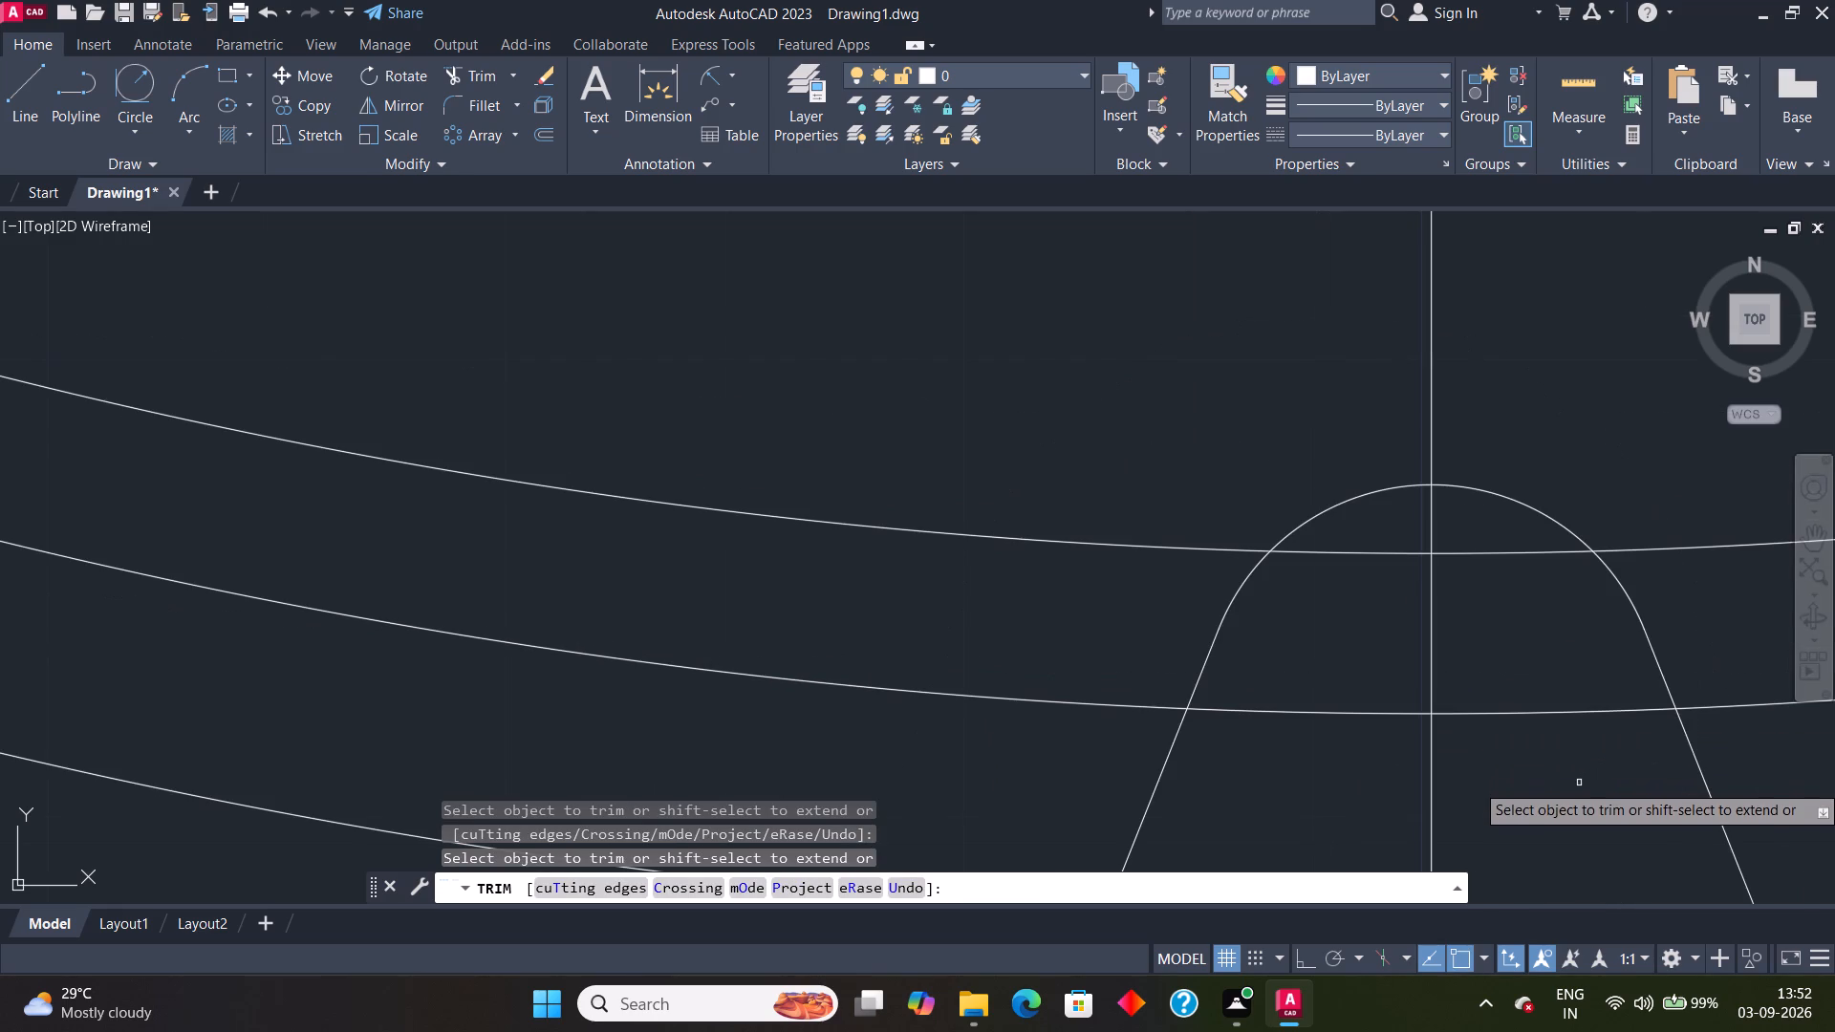
{"action": "middle_click_drag", "start_coordinate": [1572, 793], "coordinate": [1112, 392]}
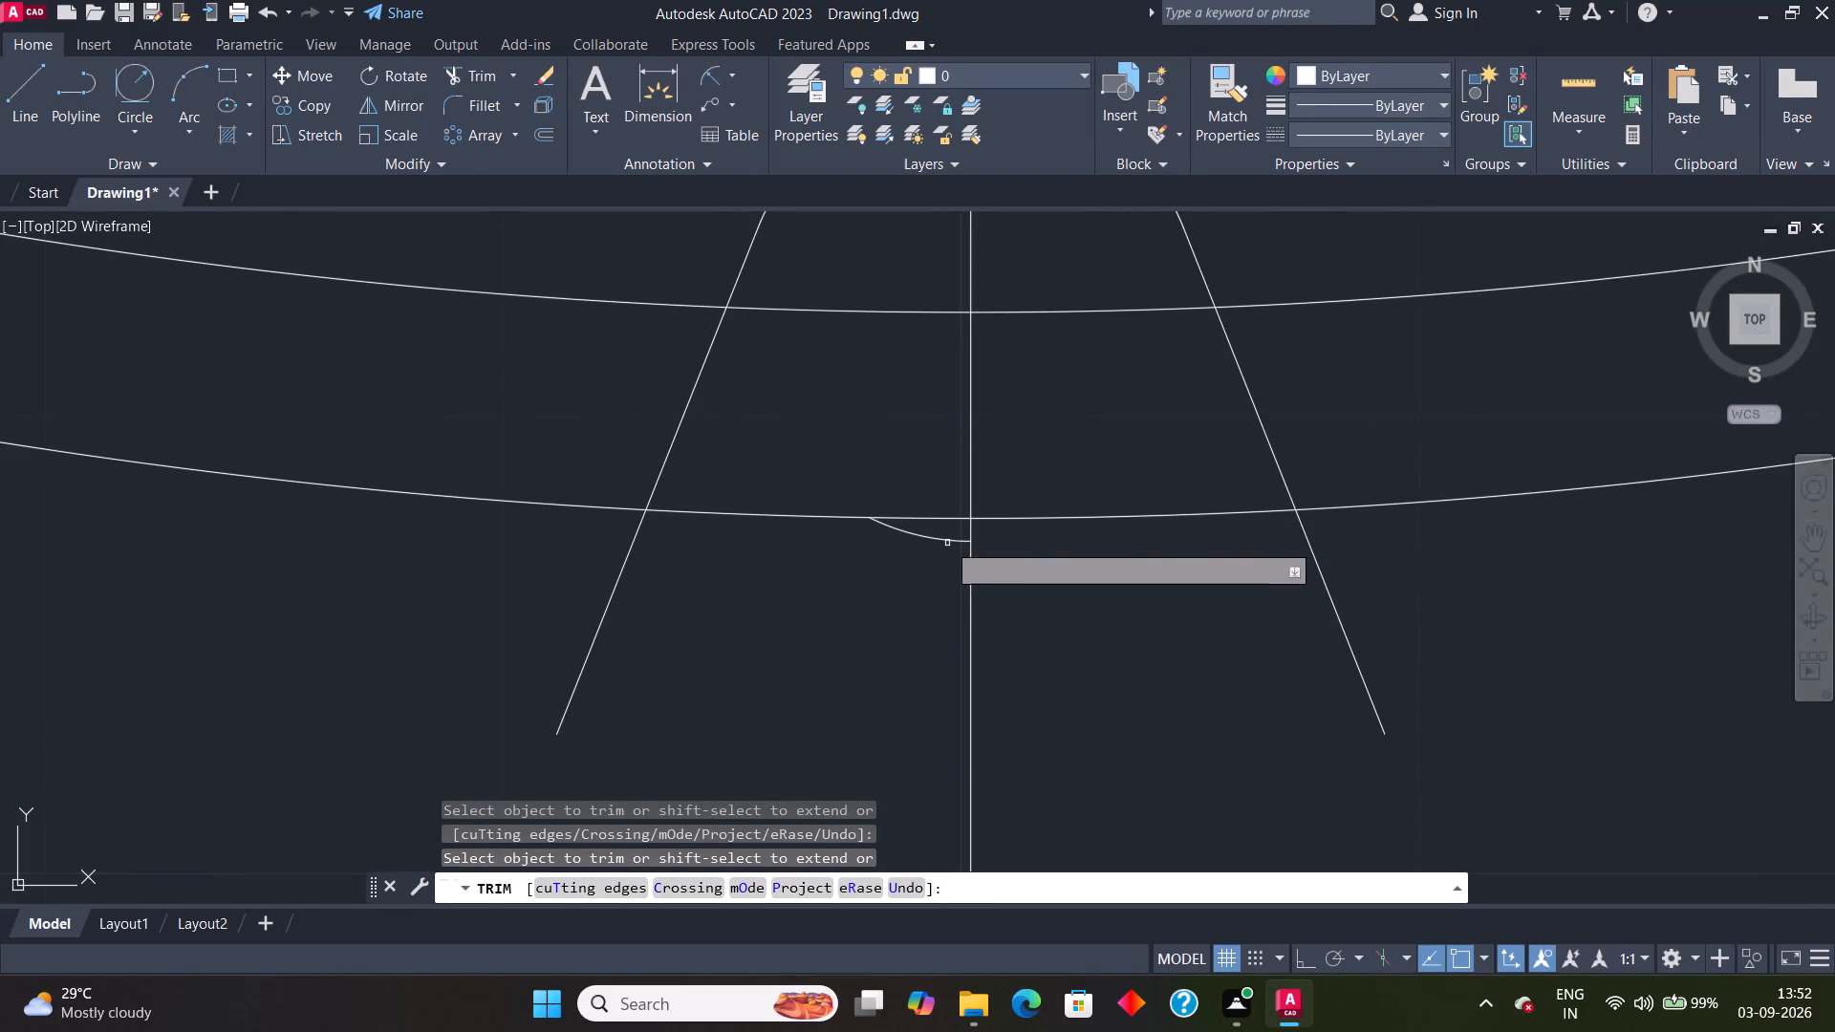
{"action": "left_click", "coordinate": [923, 537]}
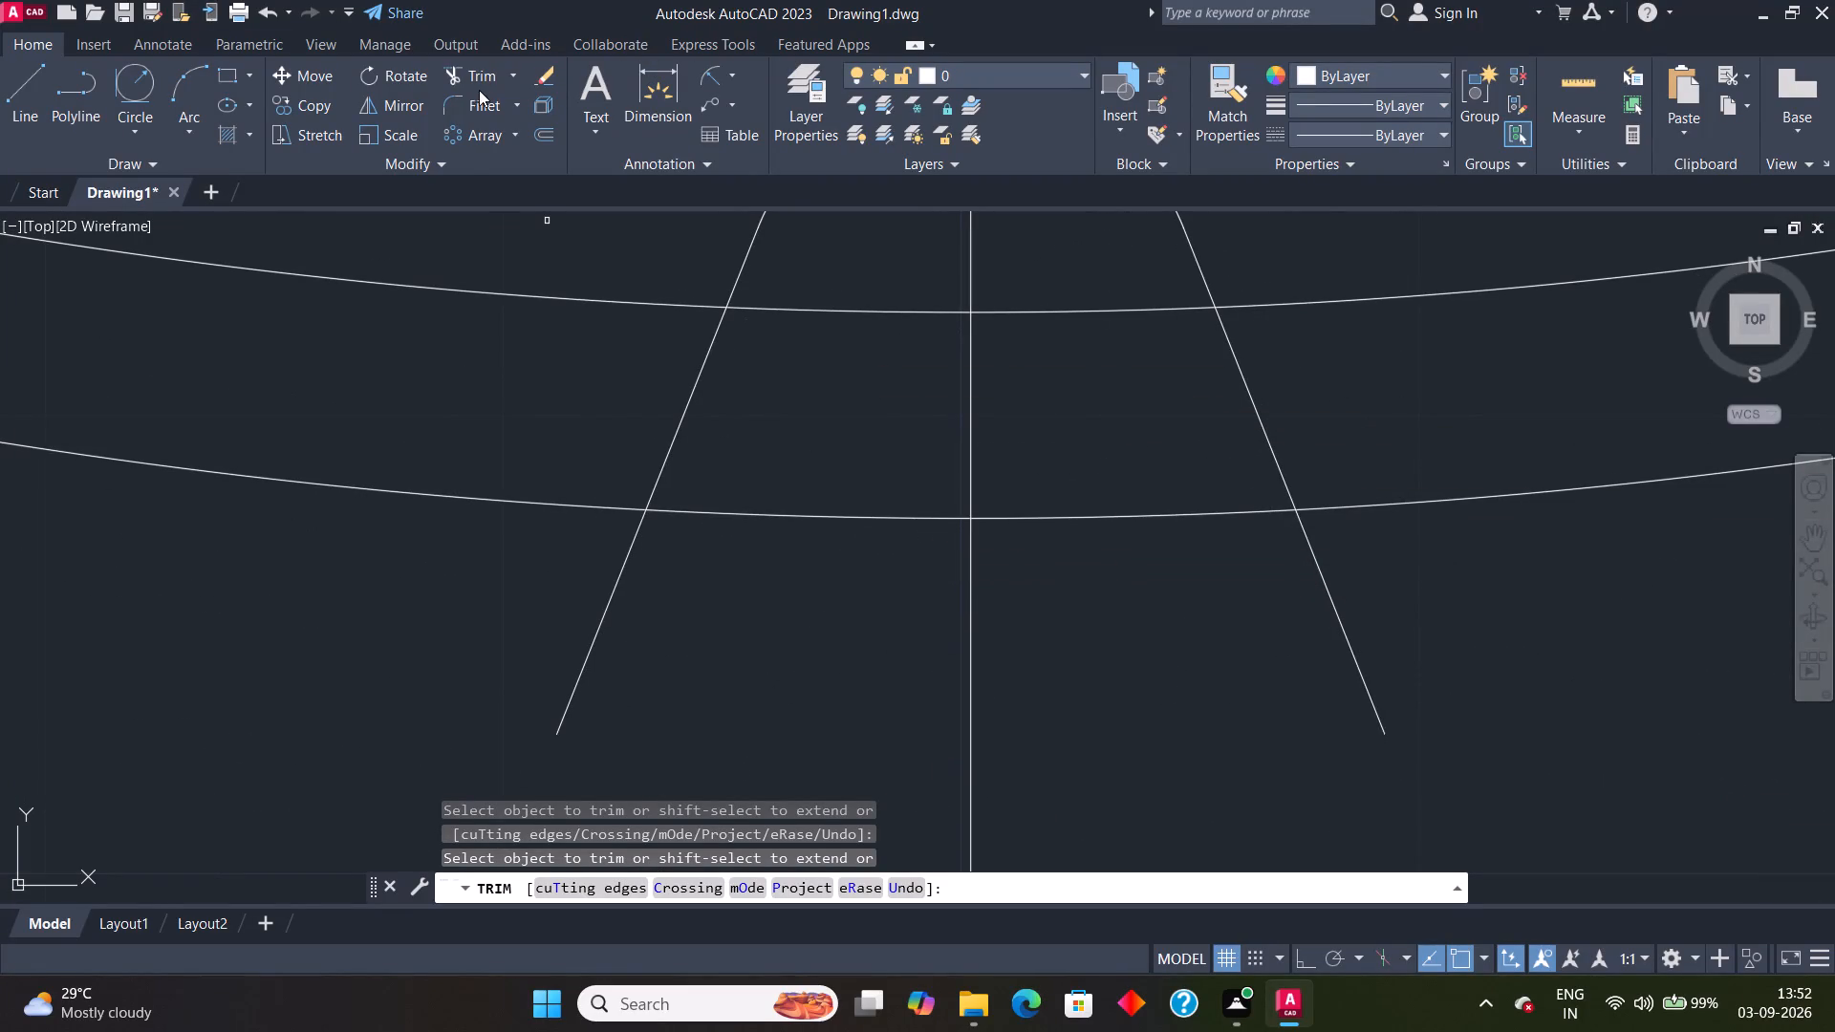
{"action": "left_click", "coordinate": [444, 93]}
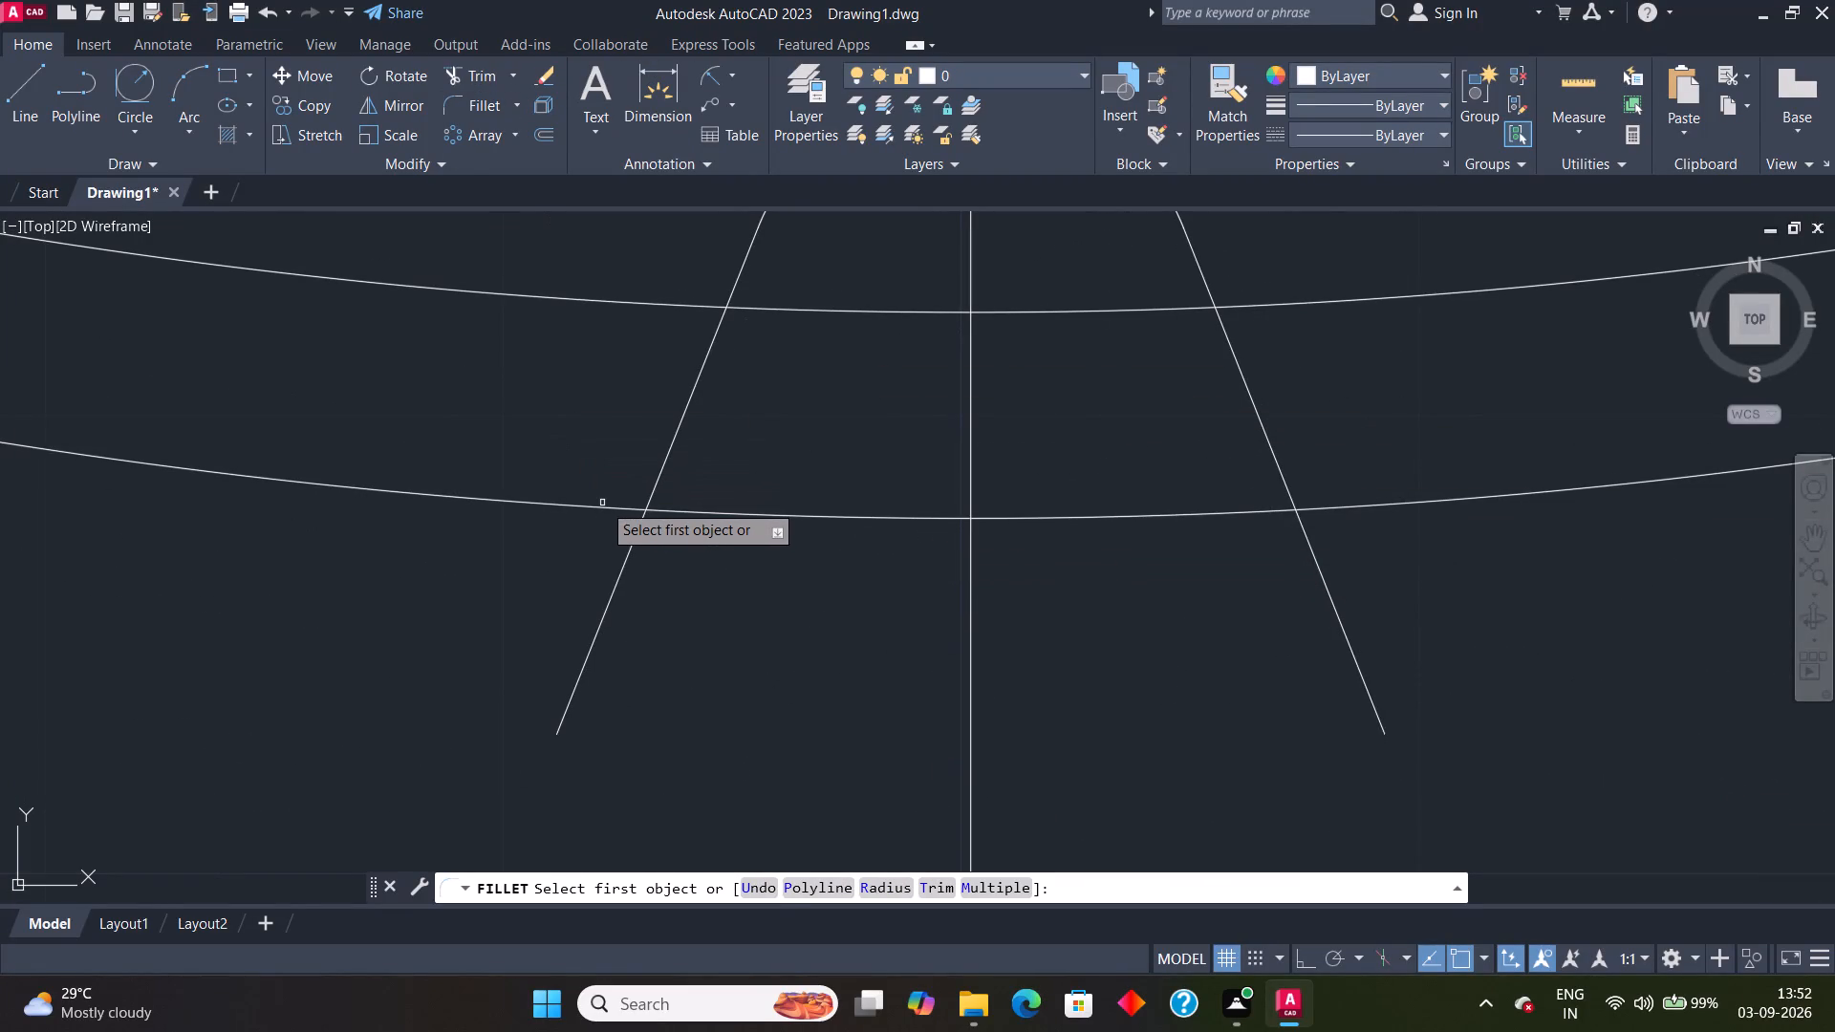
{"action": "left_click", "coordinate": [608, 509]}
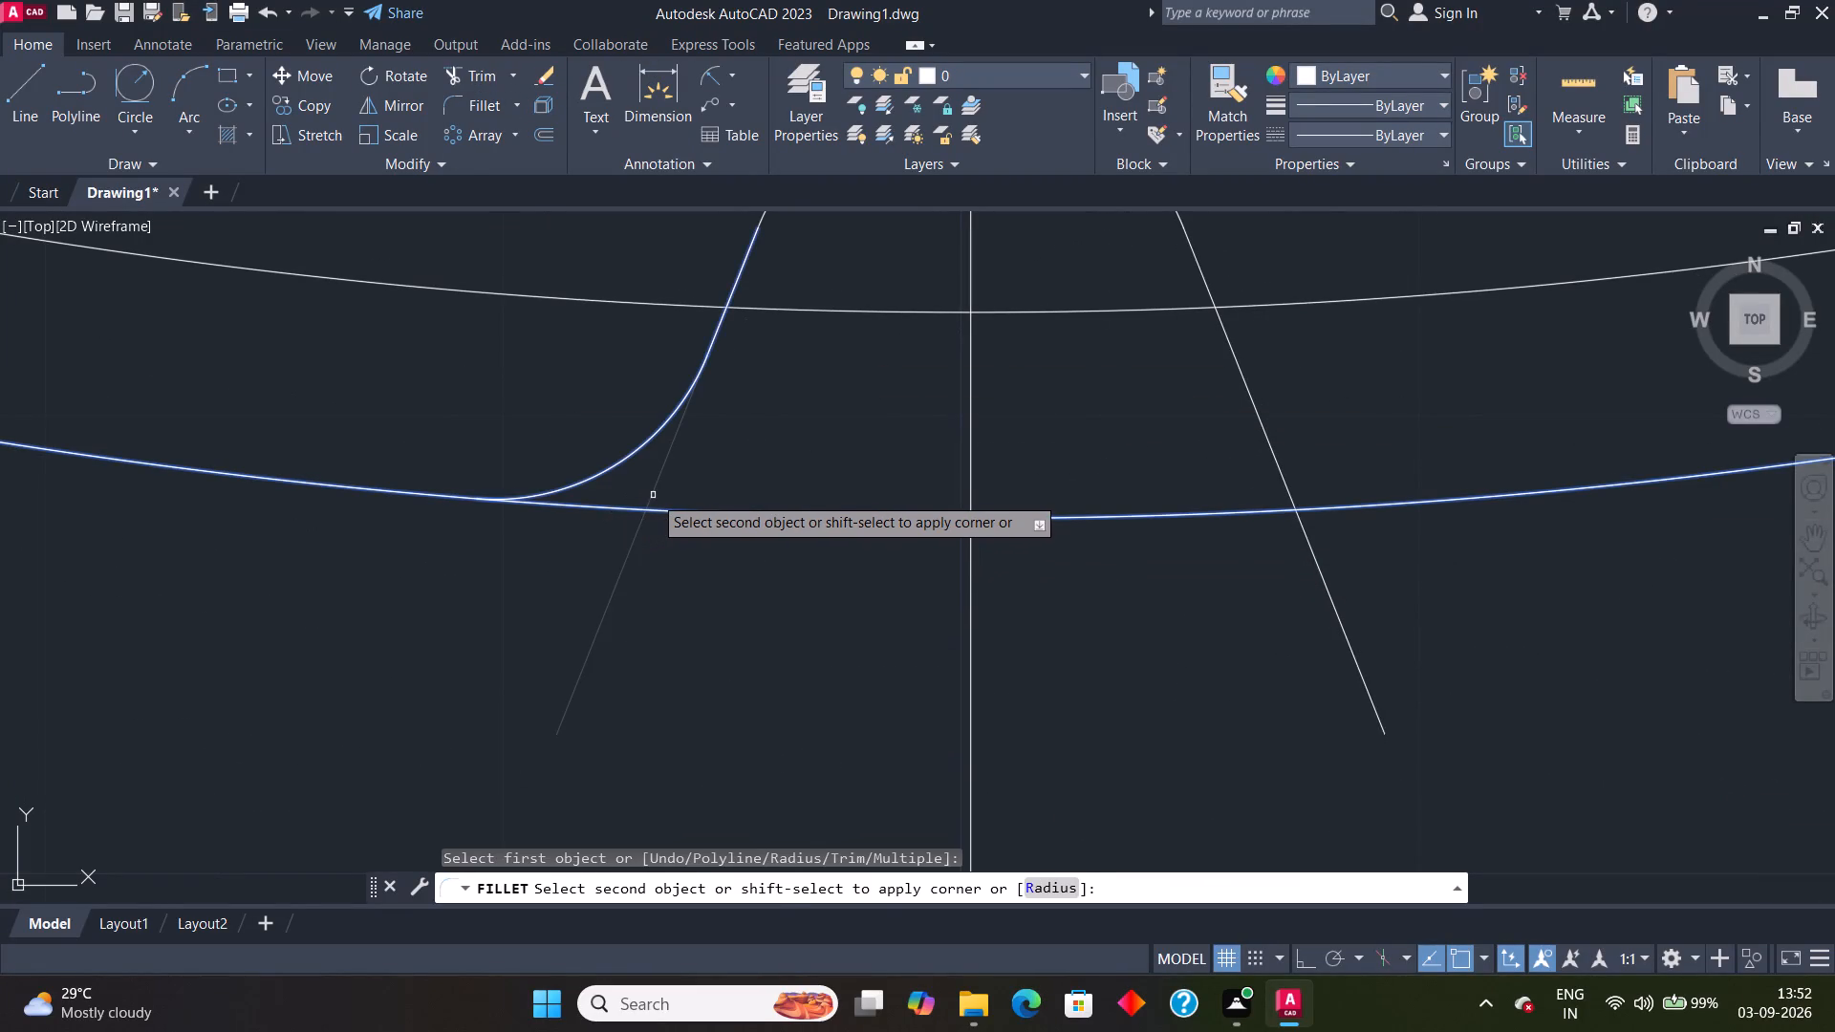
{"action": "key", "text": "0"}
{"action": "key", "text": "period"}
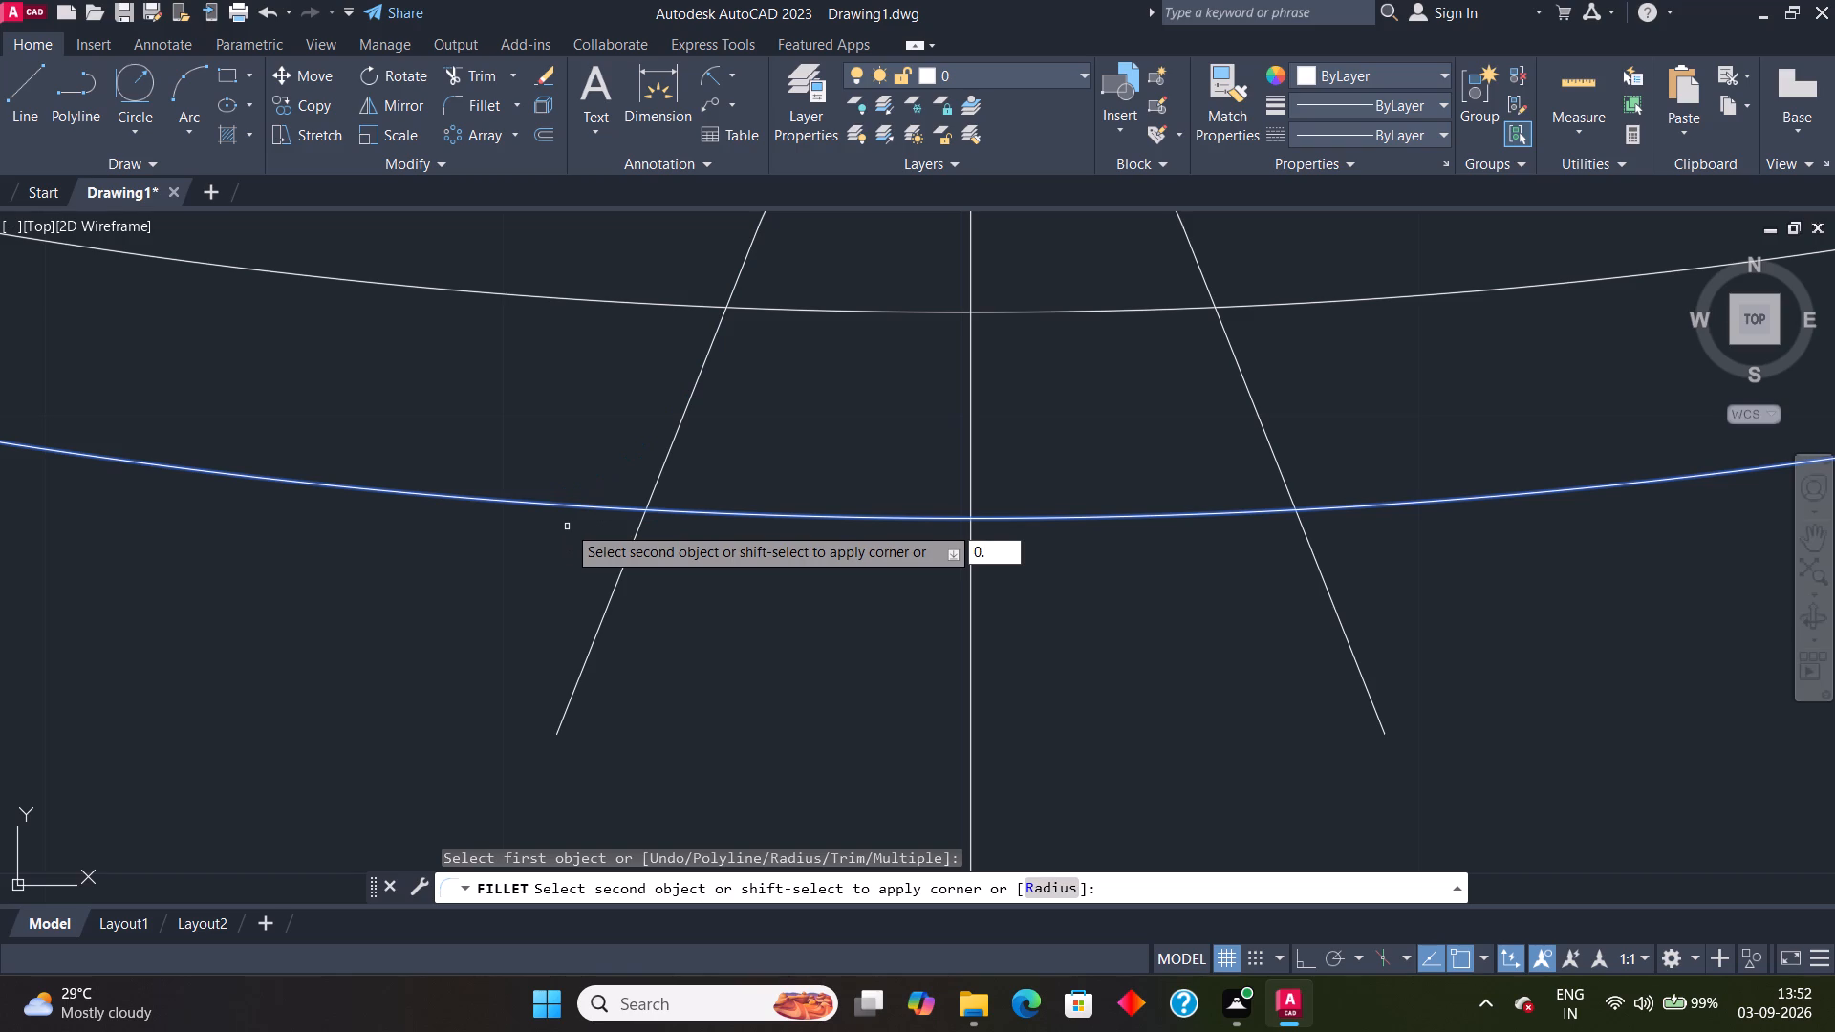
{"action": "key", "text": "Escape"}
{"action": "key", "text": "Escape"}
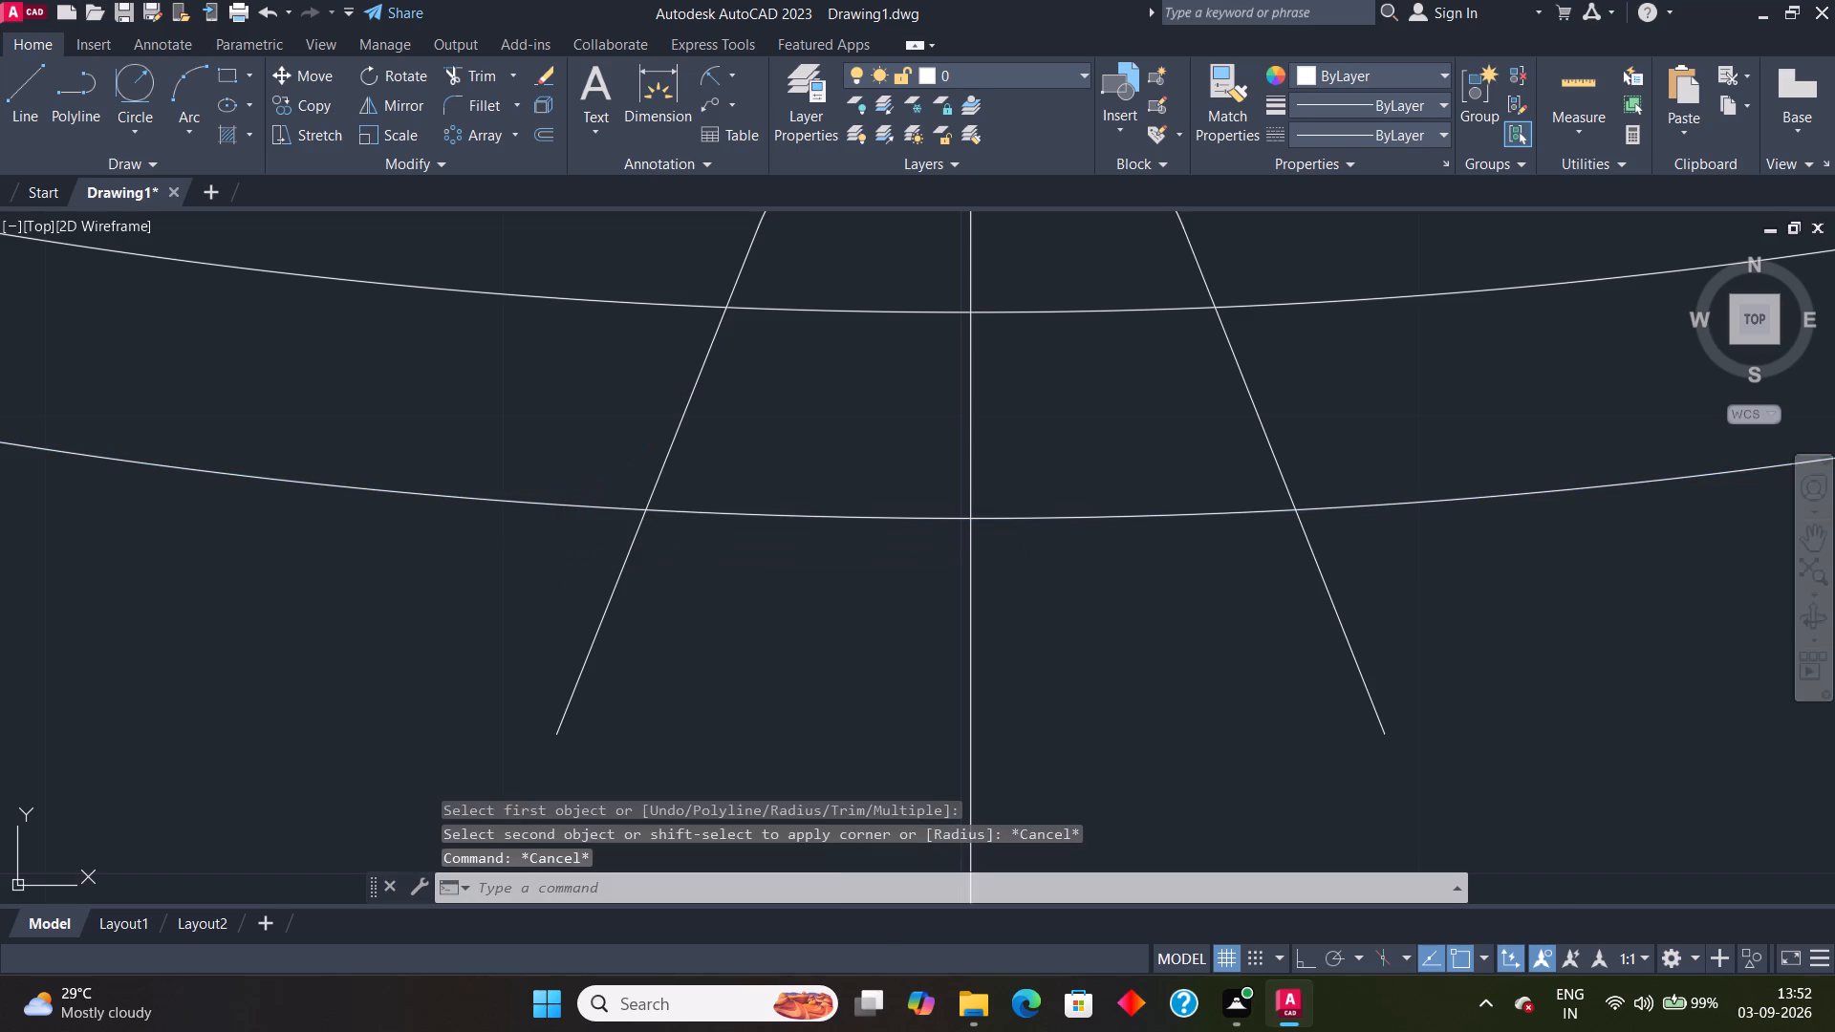
Fillet the notch's left side line to the outermost rim circle with a radius of 0.8.
{"action": "key", "text": "f"}
{"action": "key", "text": "Return"}
{"action": "key", "text": "r"}
{"action": "key", "text": "Return"}
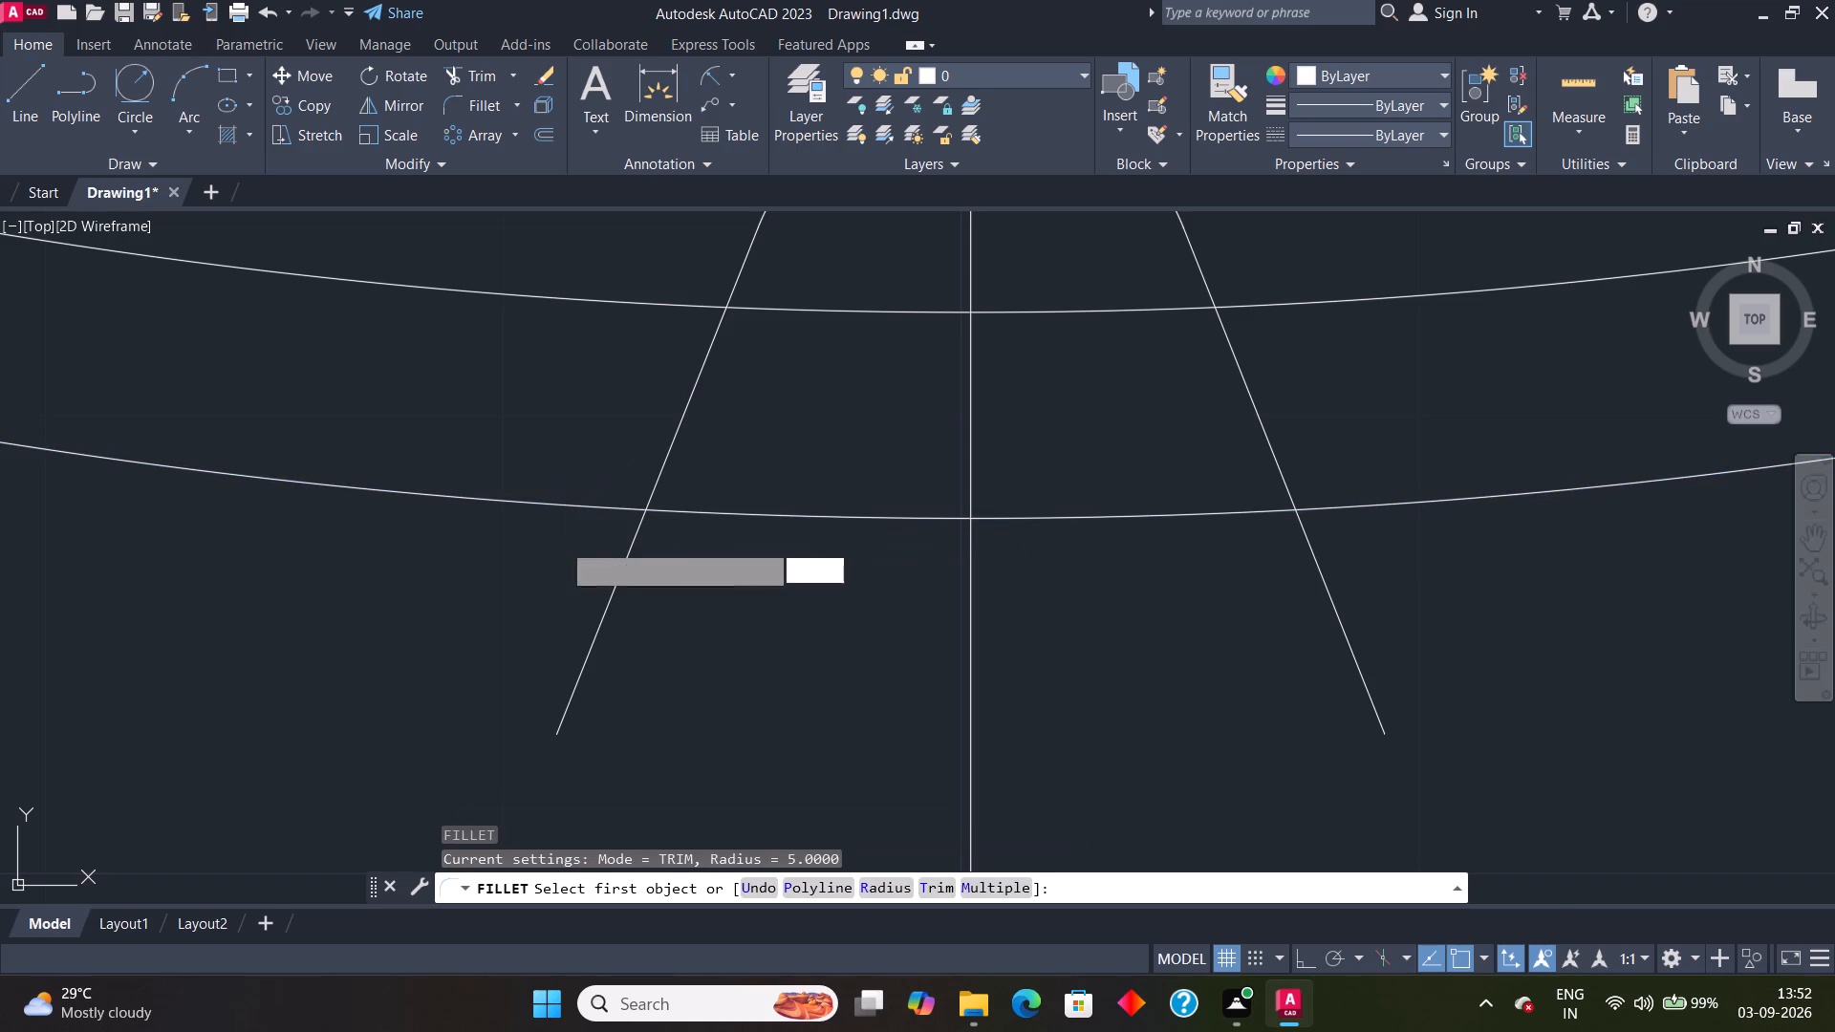
{"action": "type", "text": "0.0"}
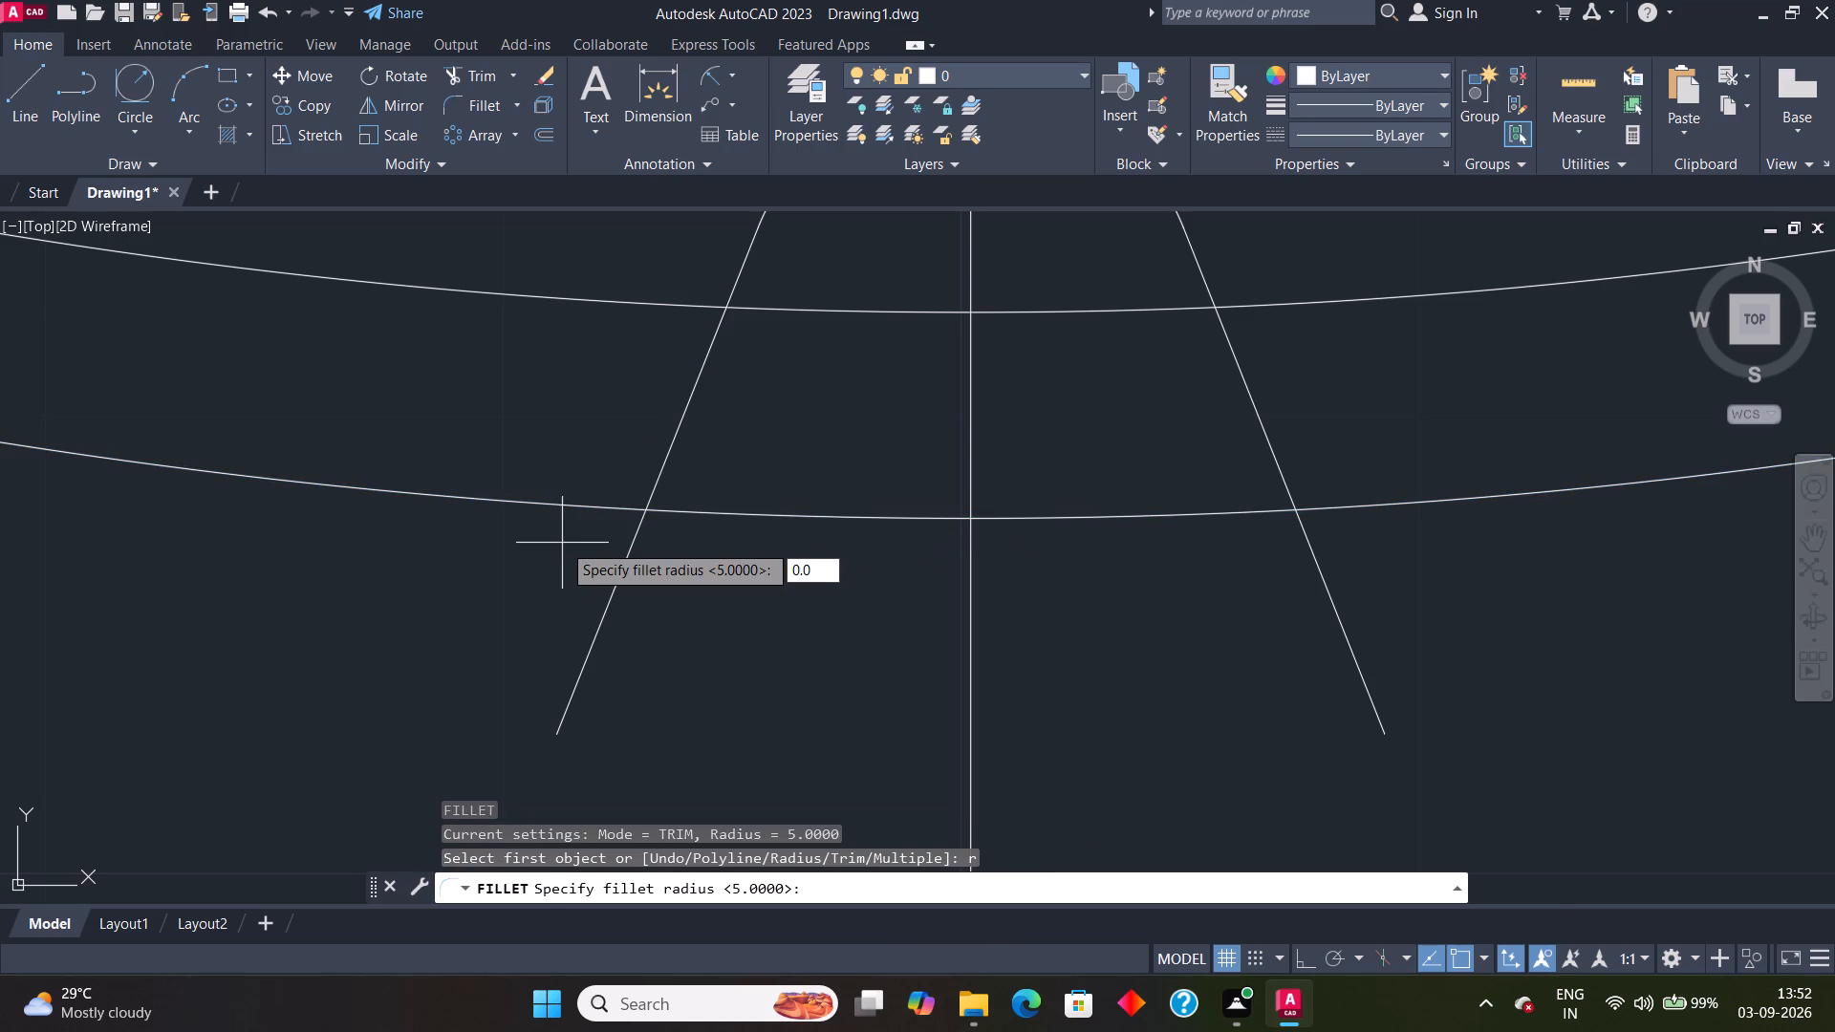
{"action": "key", "text": "BackSpace"}
{"action": "key", "text": "8"}
{"action": "key", "text": "Return"}
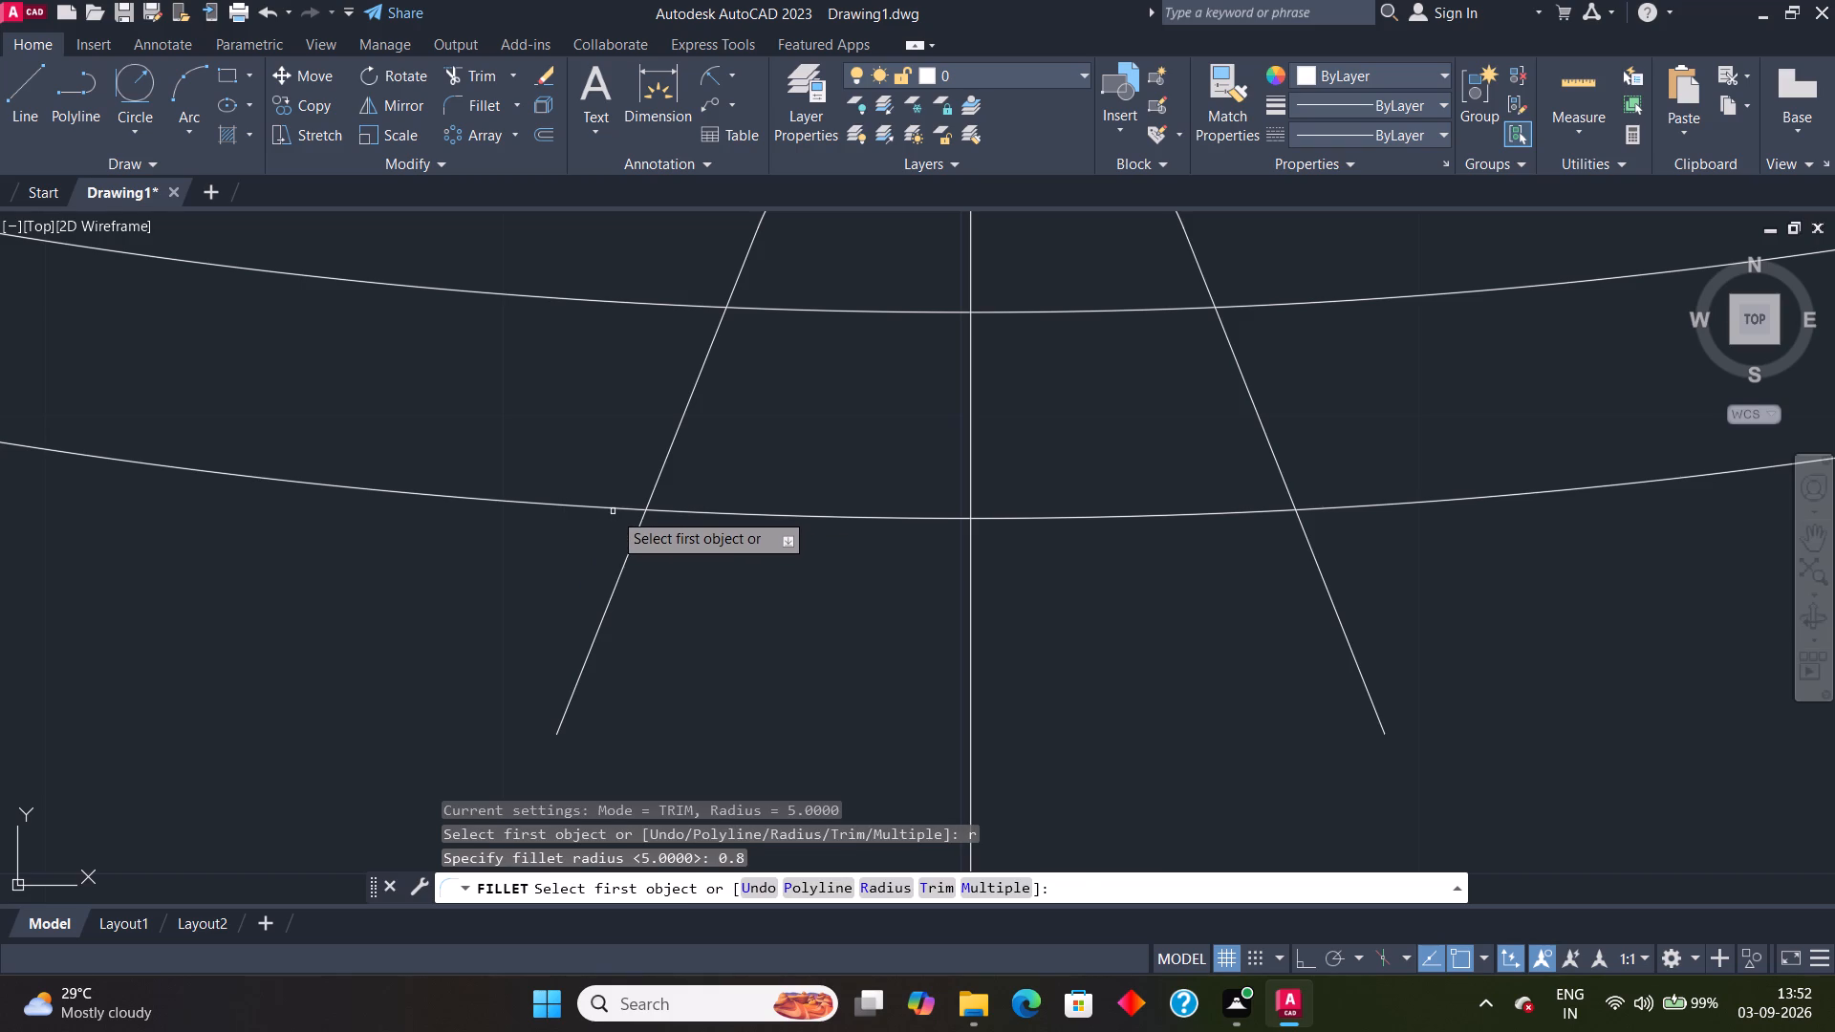
{"action": "left_click", "coordinate": [613, 509]}
{"action": "left_click", "coordinate": [655, 481]}
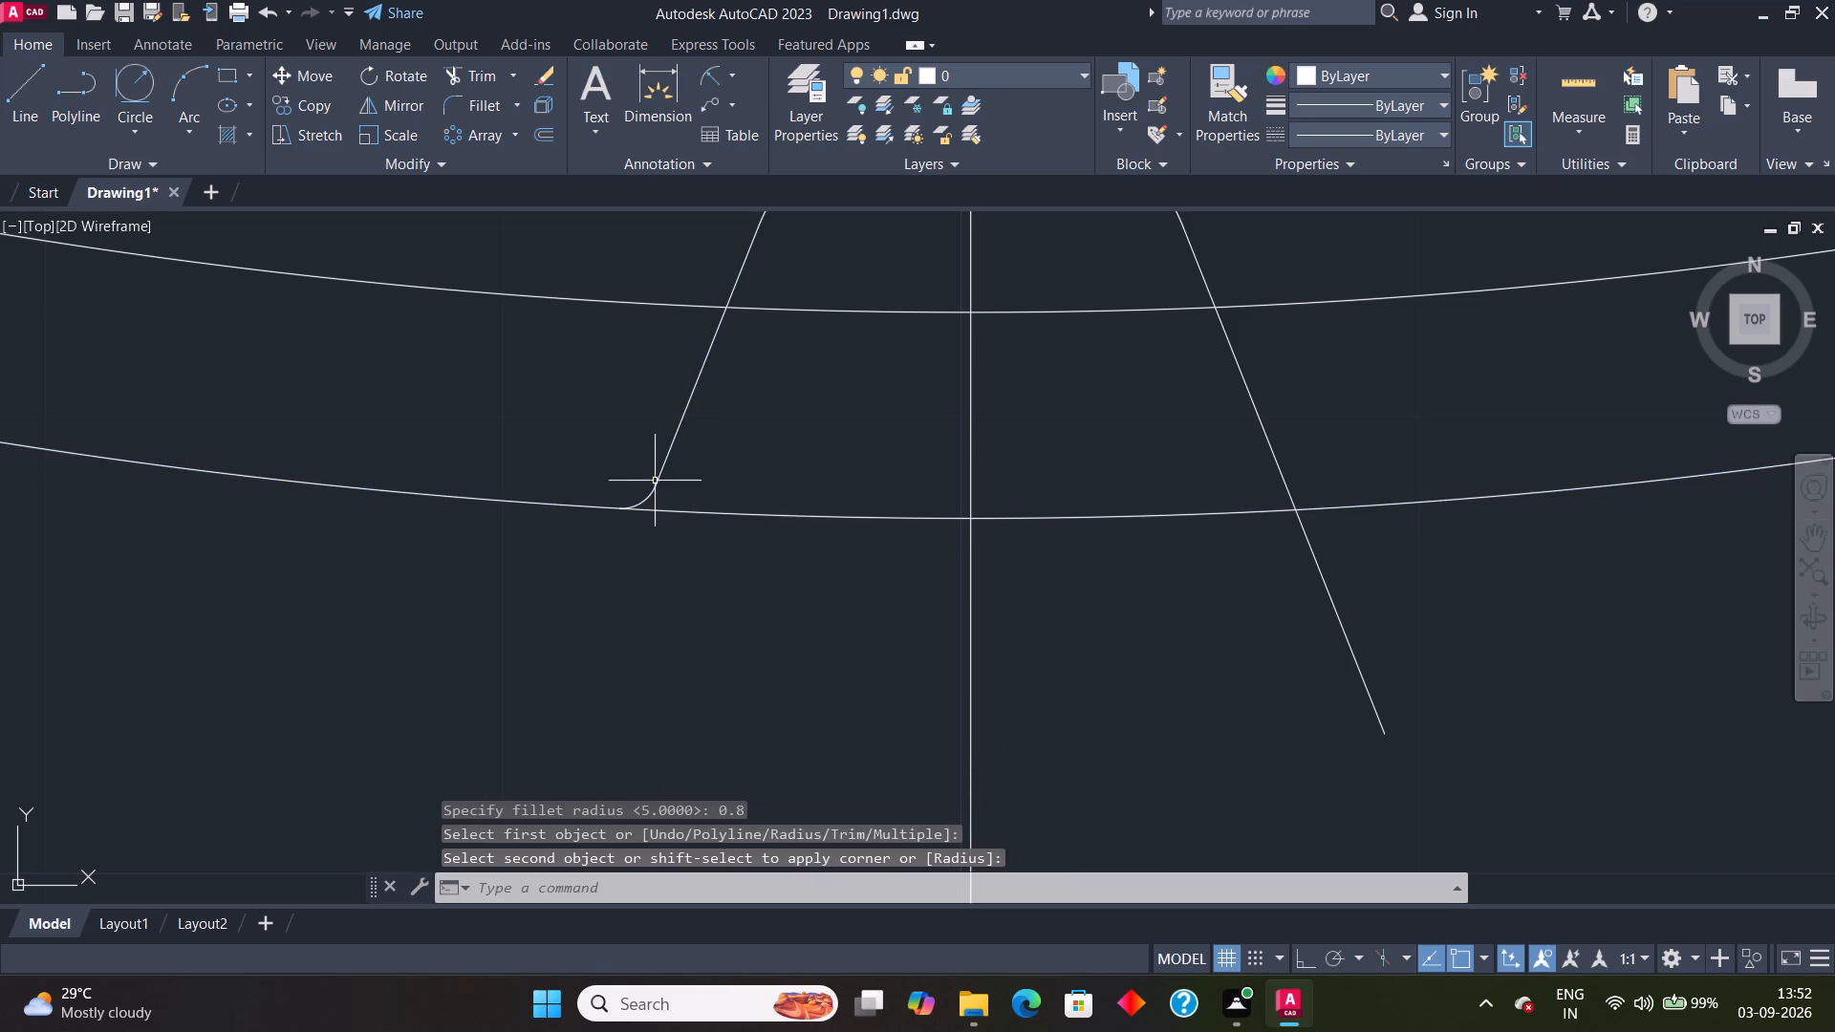
Fillet the notch's right side line to the outermost rim circle with the 0.8 radius.
{"action": "key", "text": "space"}
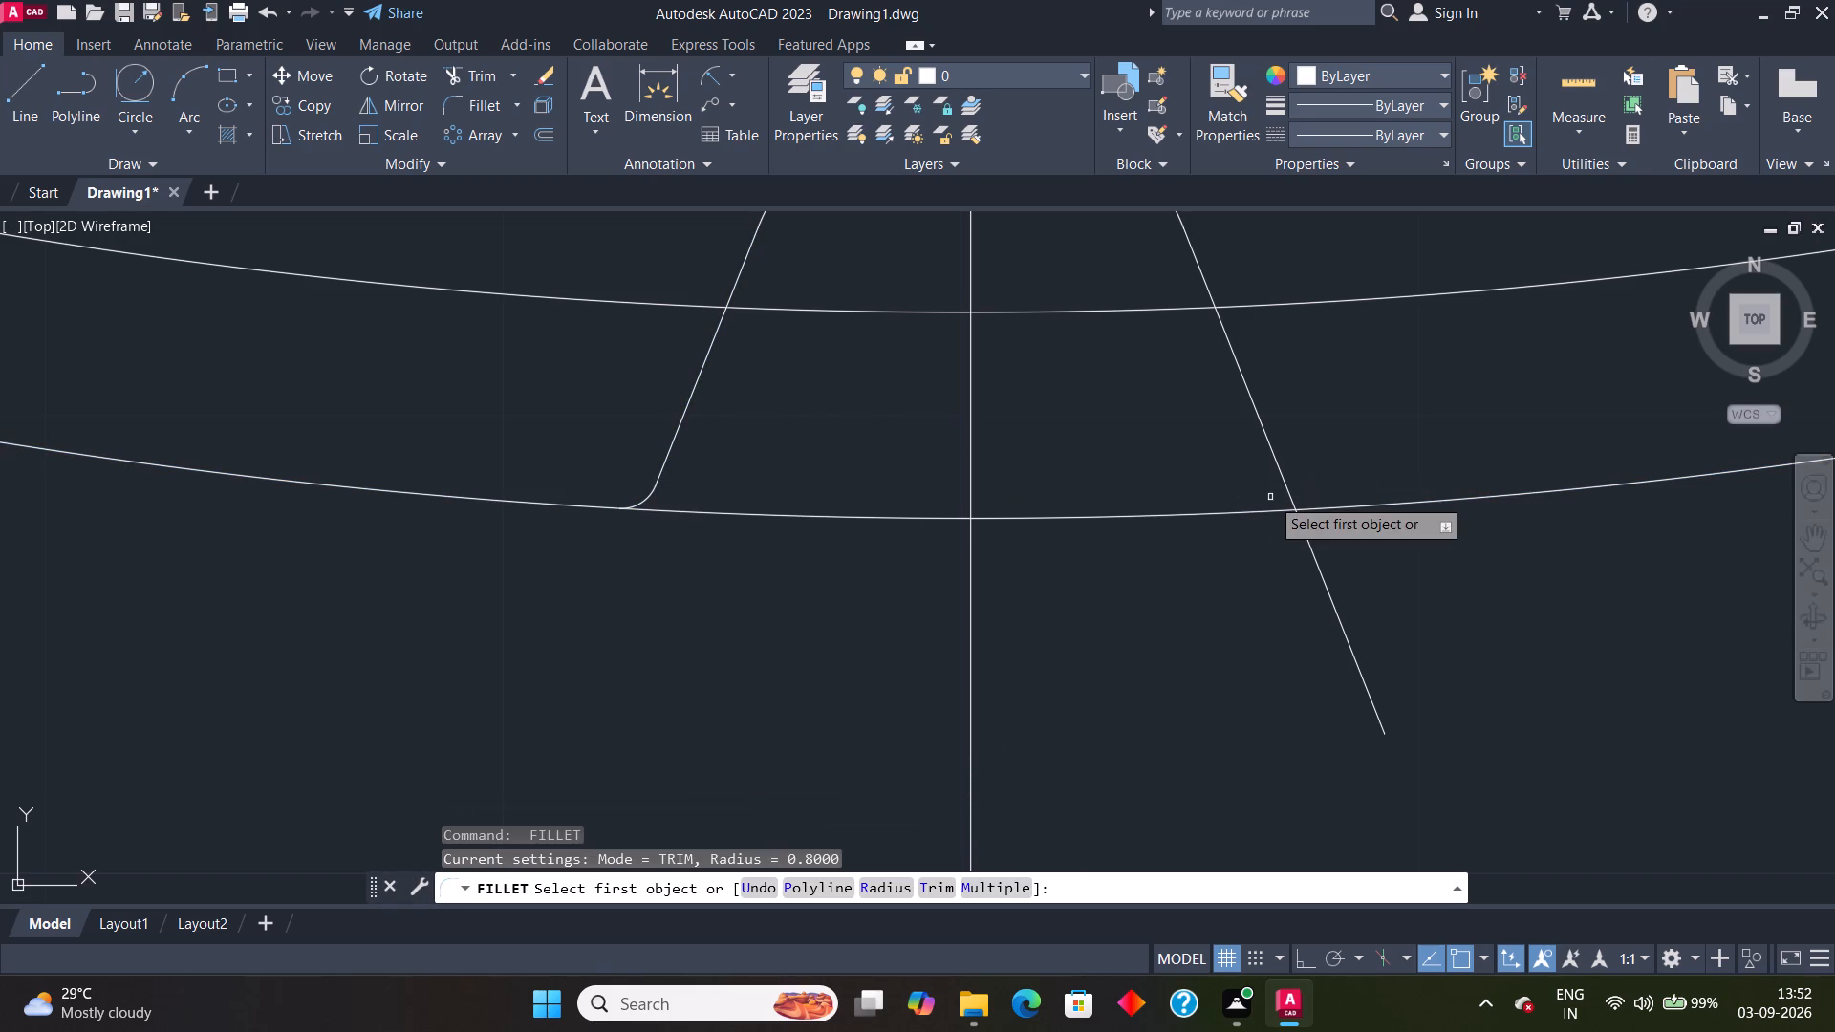
{"action": "left_click", "coordinate": [1267, 509]}
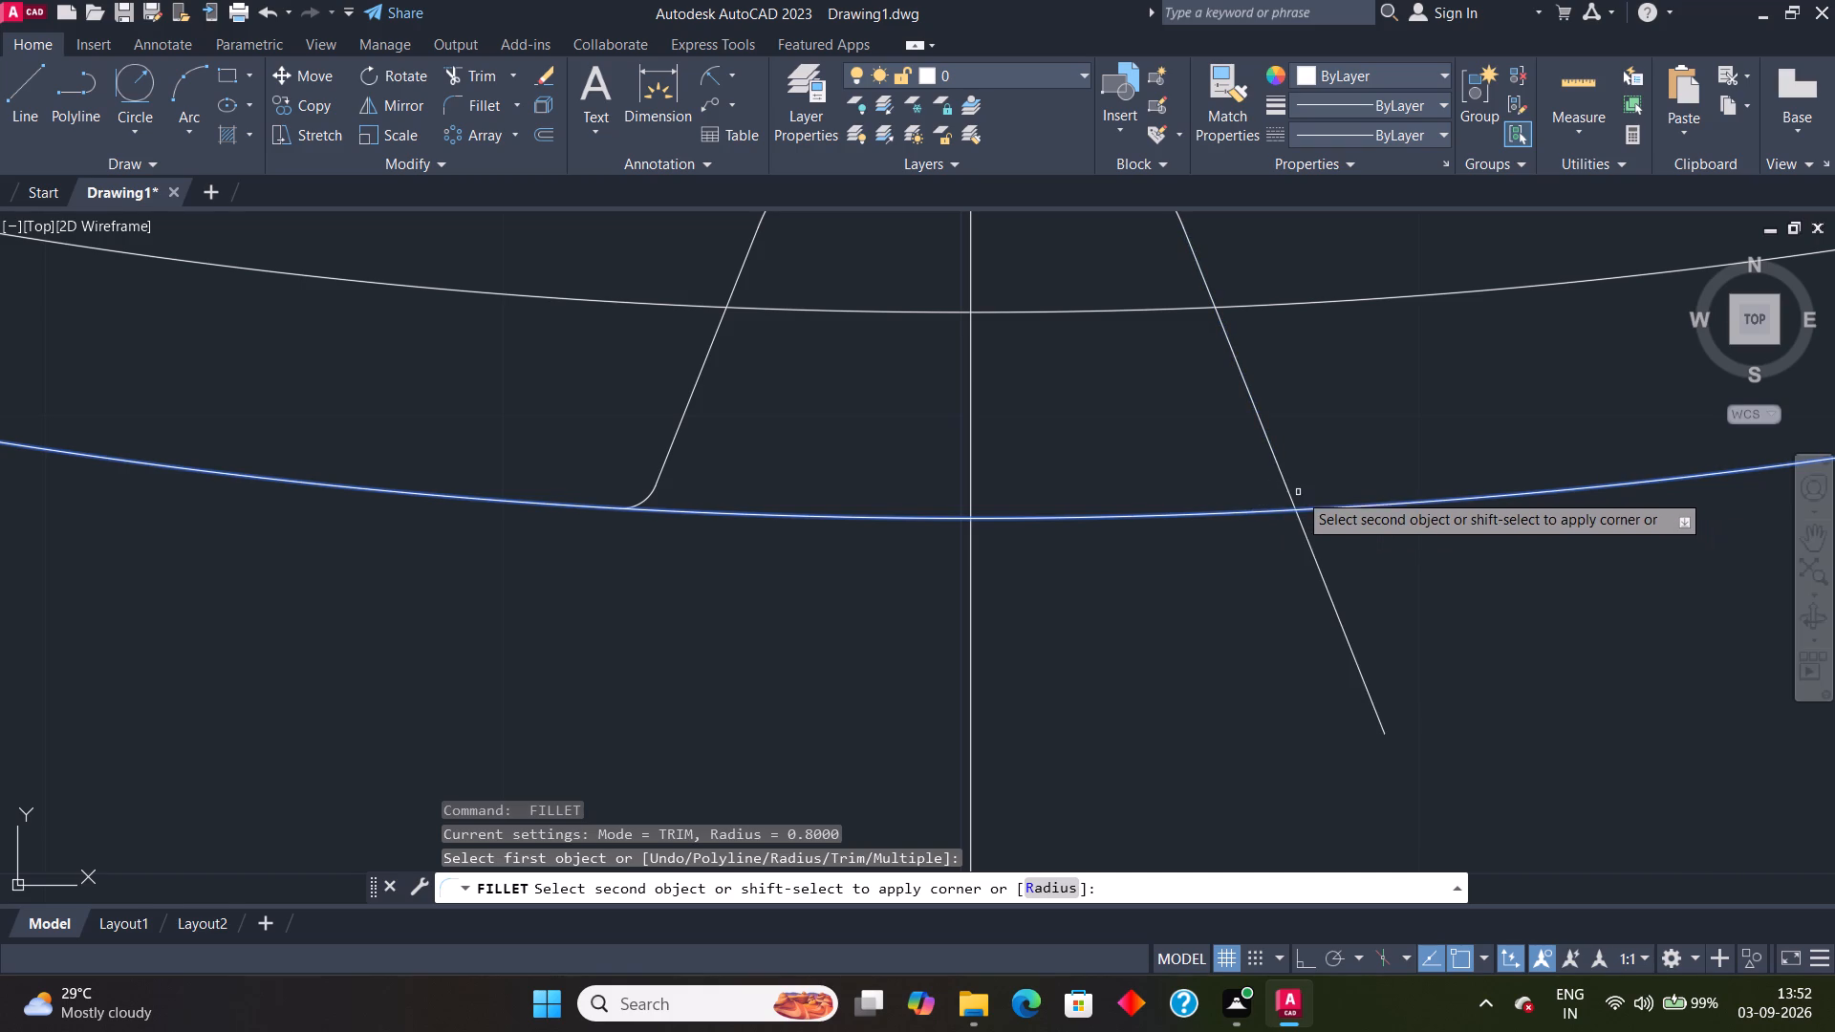
{"action": "key", "text": "Escape"}
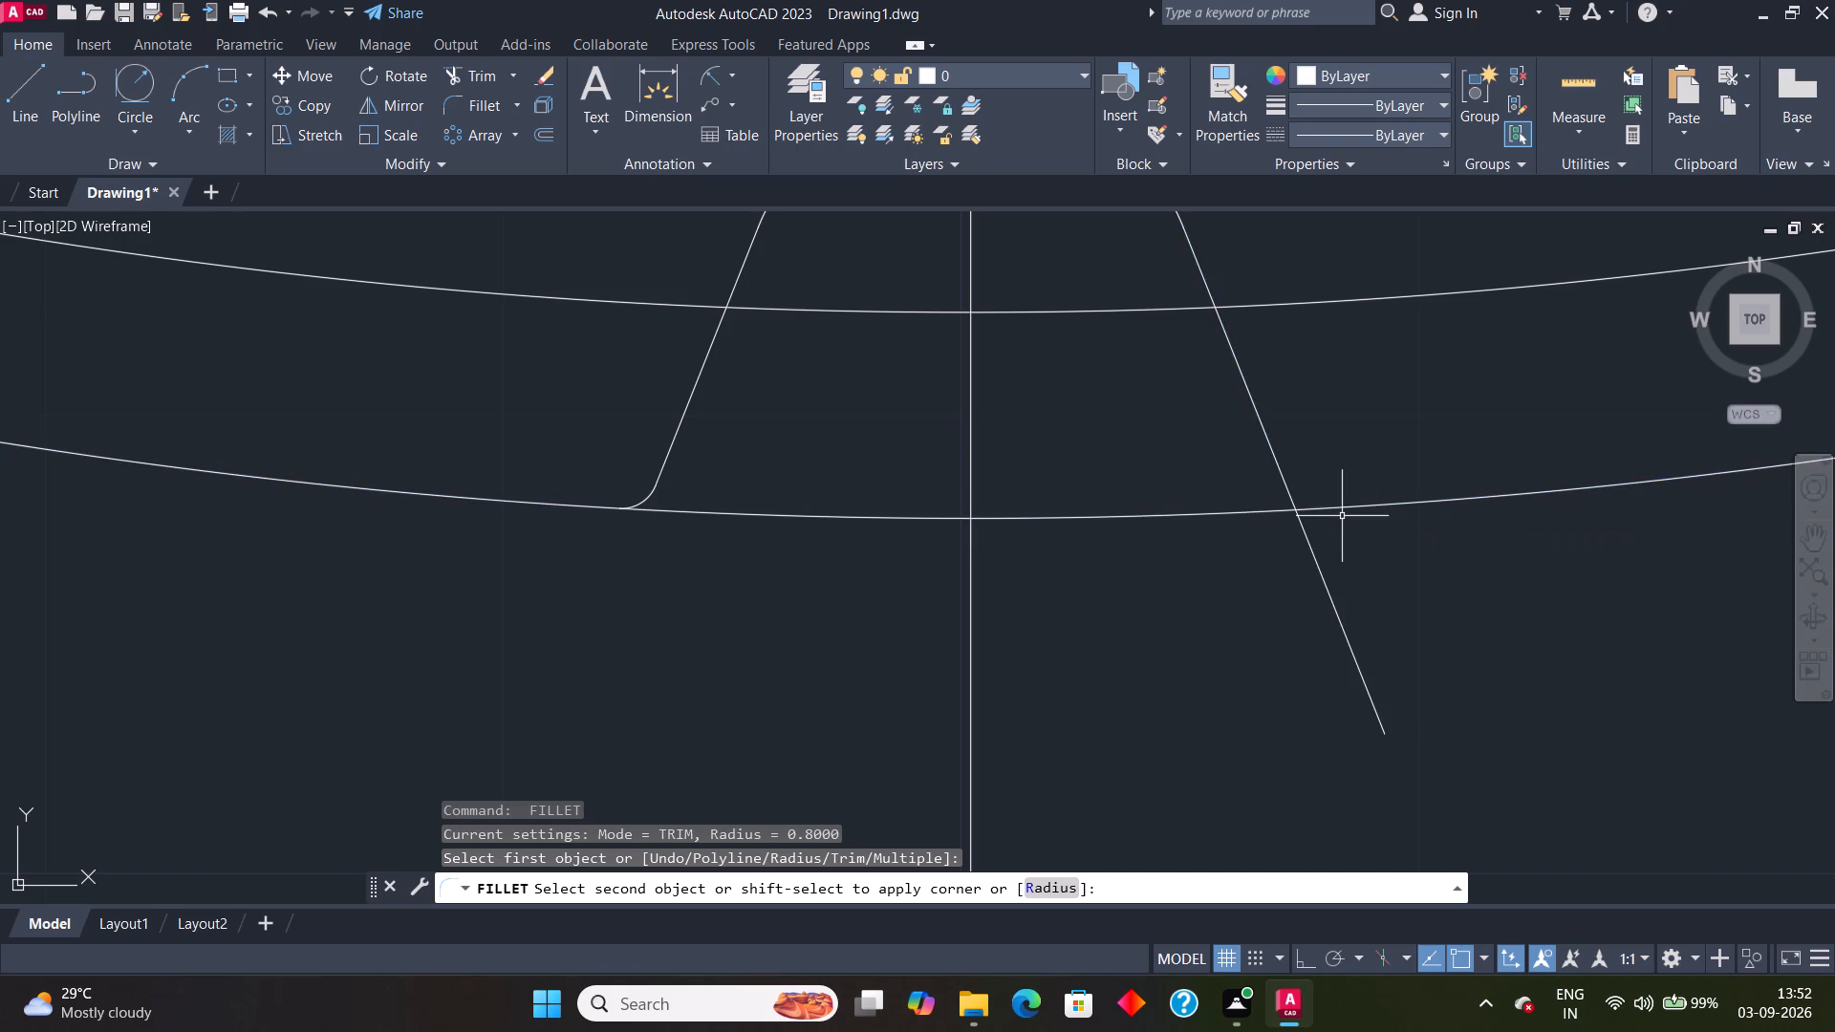
{"action": "key", "text": "space"}
{"action": "left_click", "coordinate": [1342, 506]}
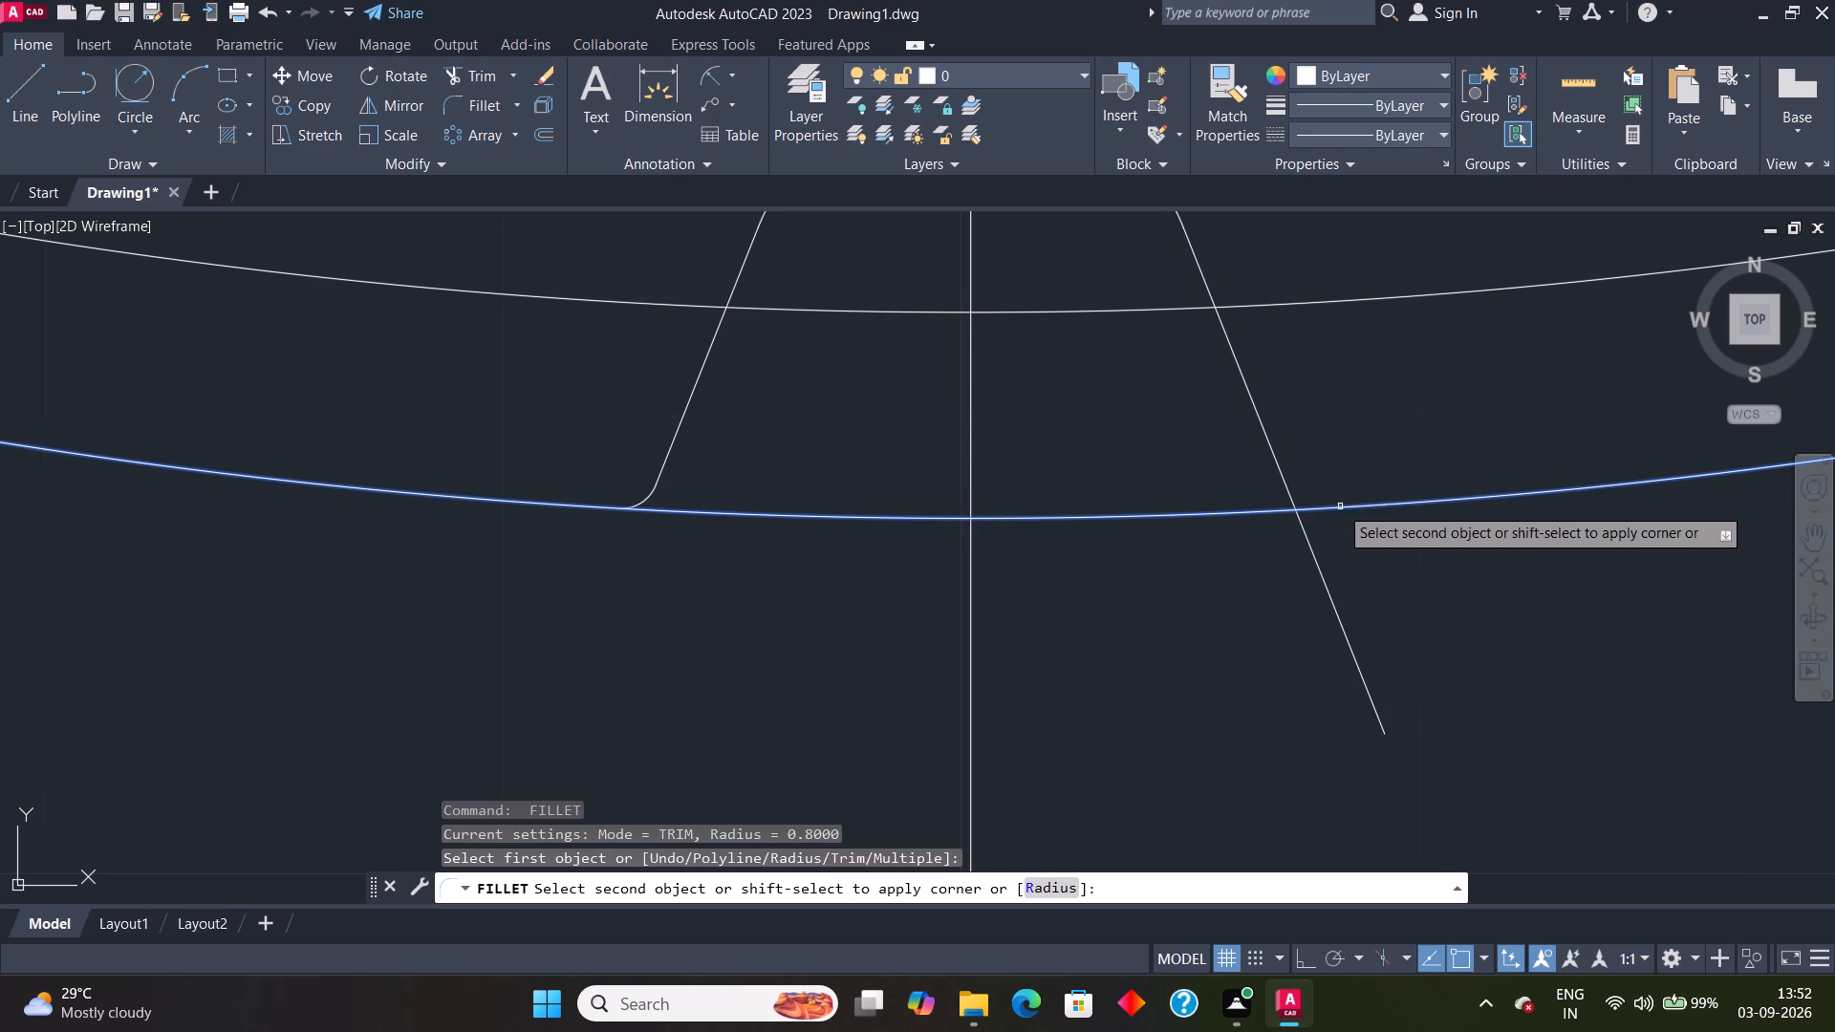
{"action": "left_click", "coordinate": [1288, 491]}
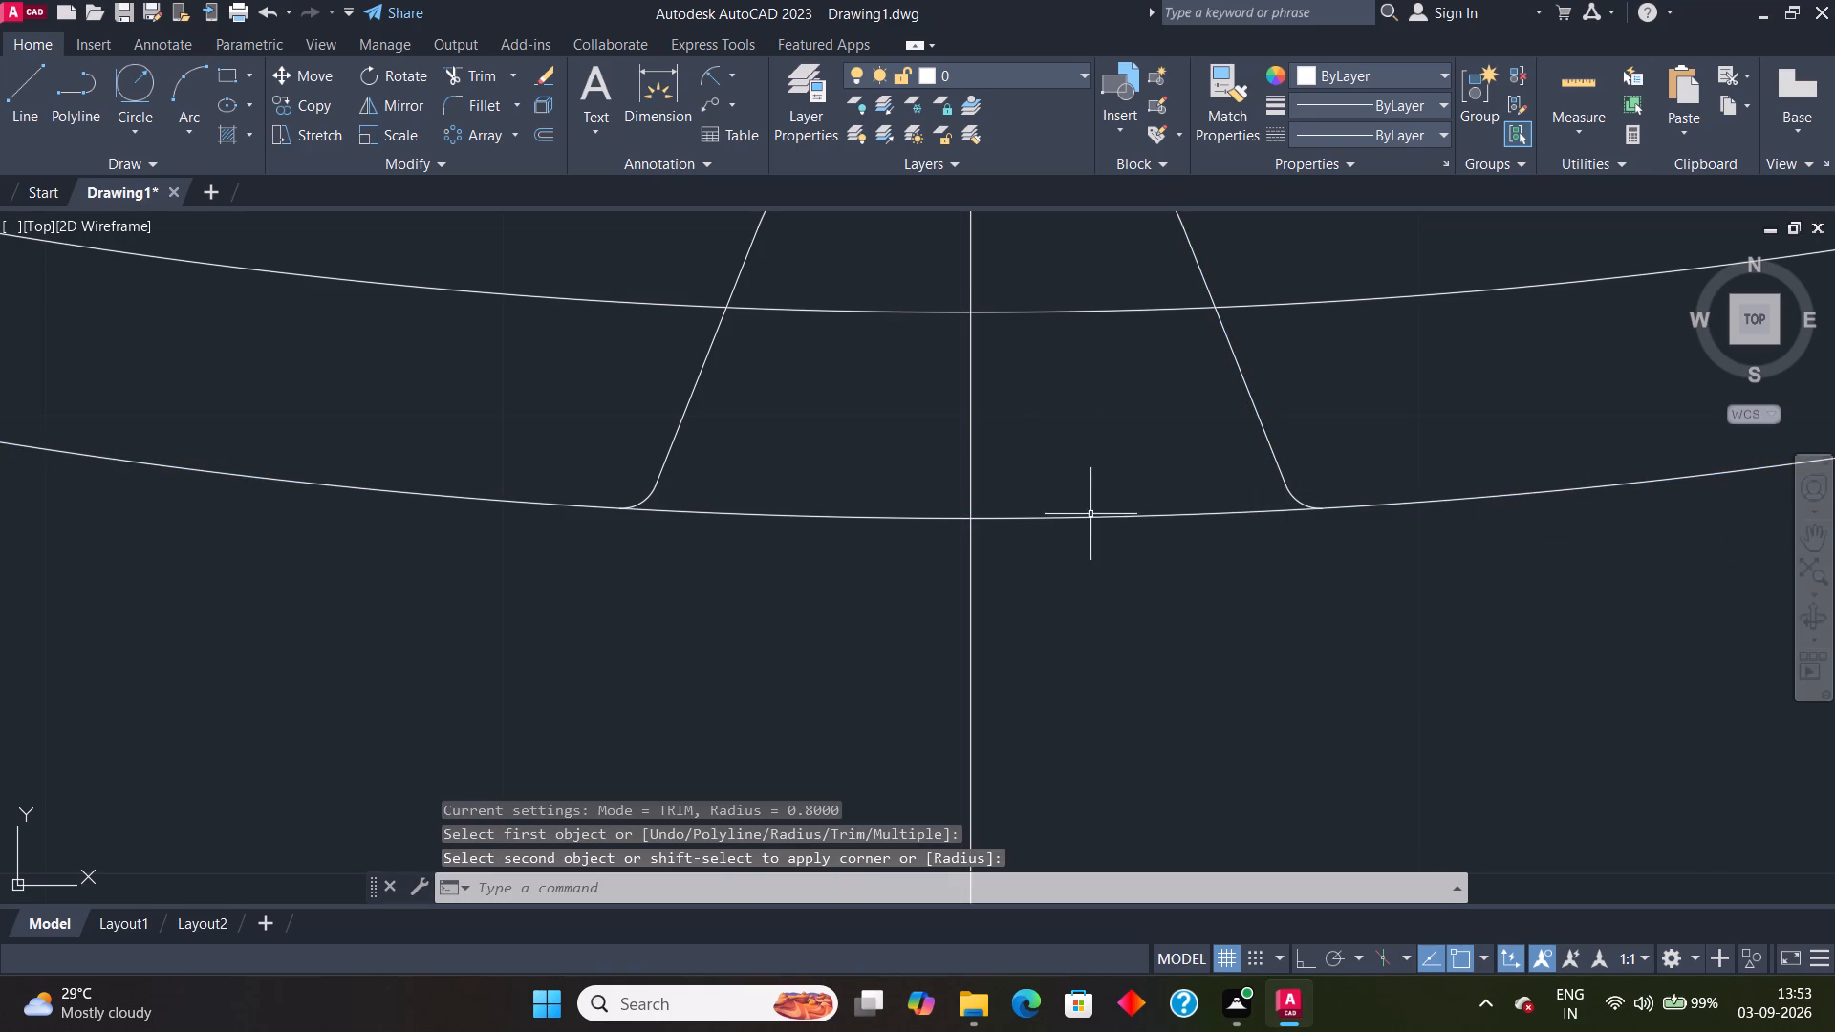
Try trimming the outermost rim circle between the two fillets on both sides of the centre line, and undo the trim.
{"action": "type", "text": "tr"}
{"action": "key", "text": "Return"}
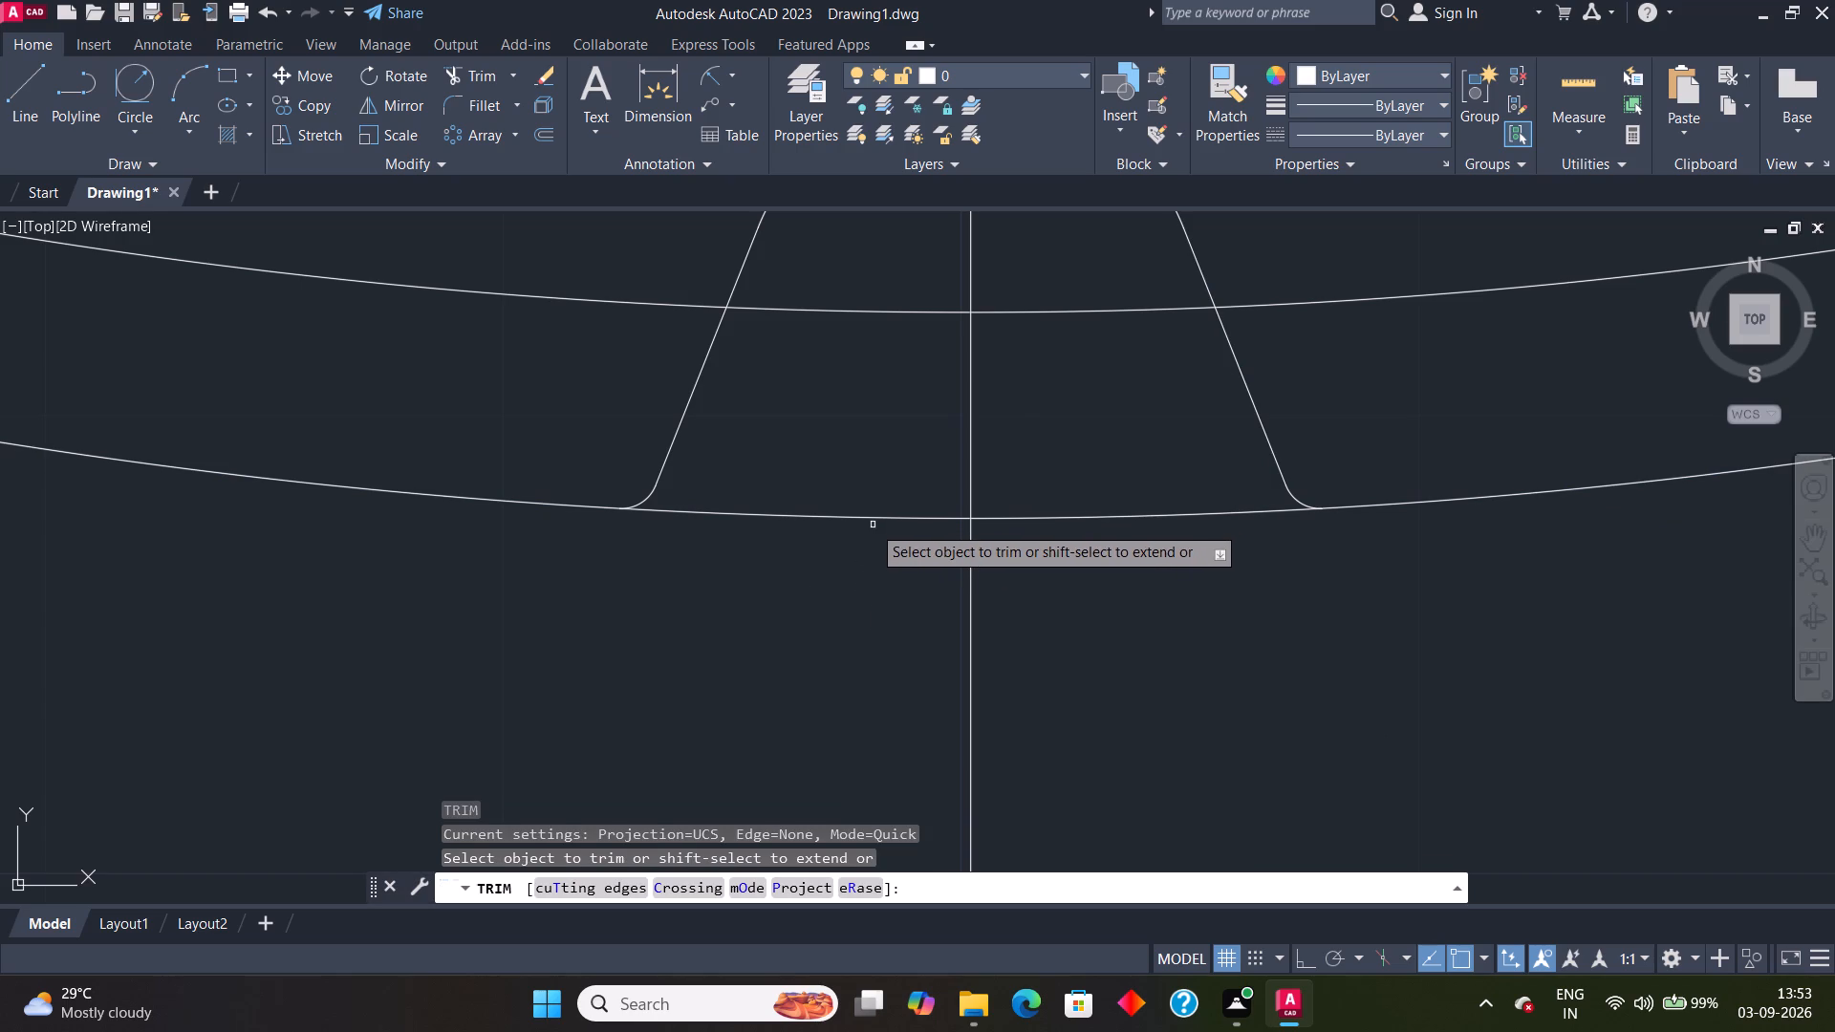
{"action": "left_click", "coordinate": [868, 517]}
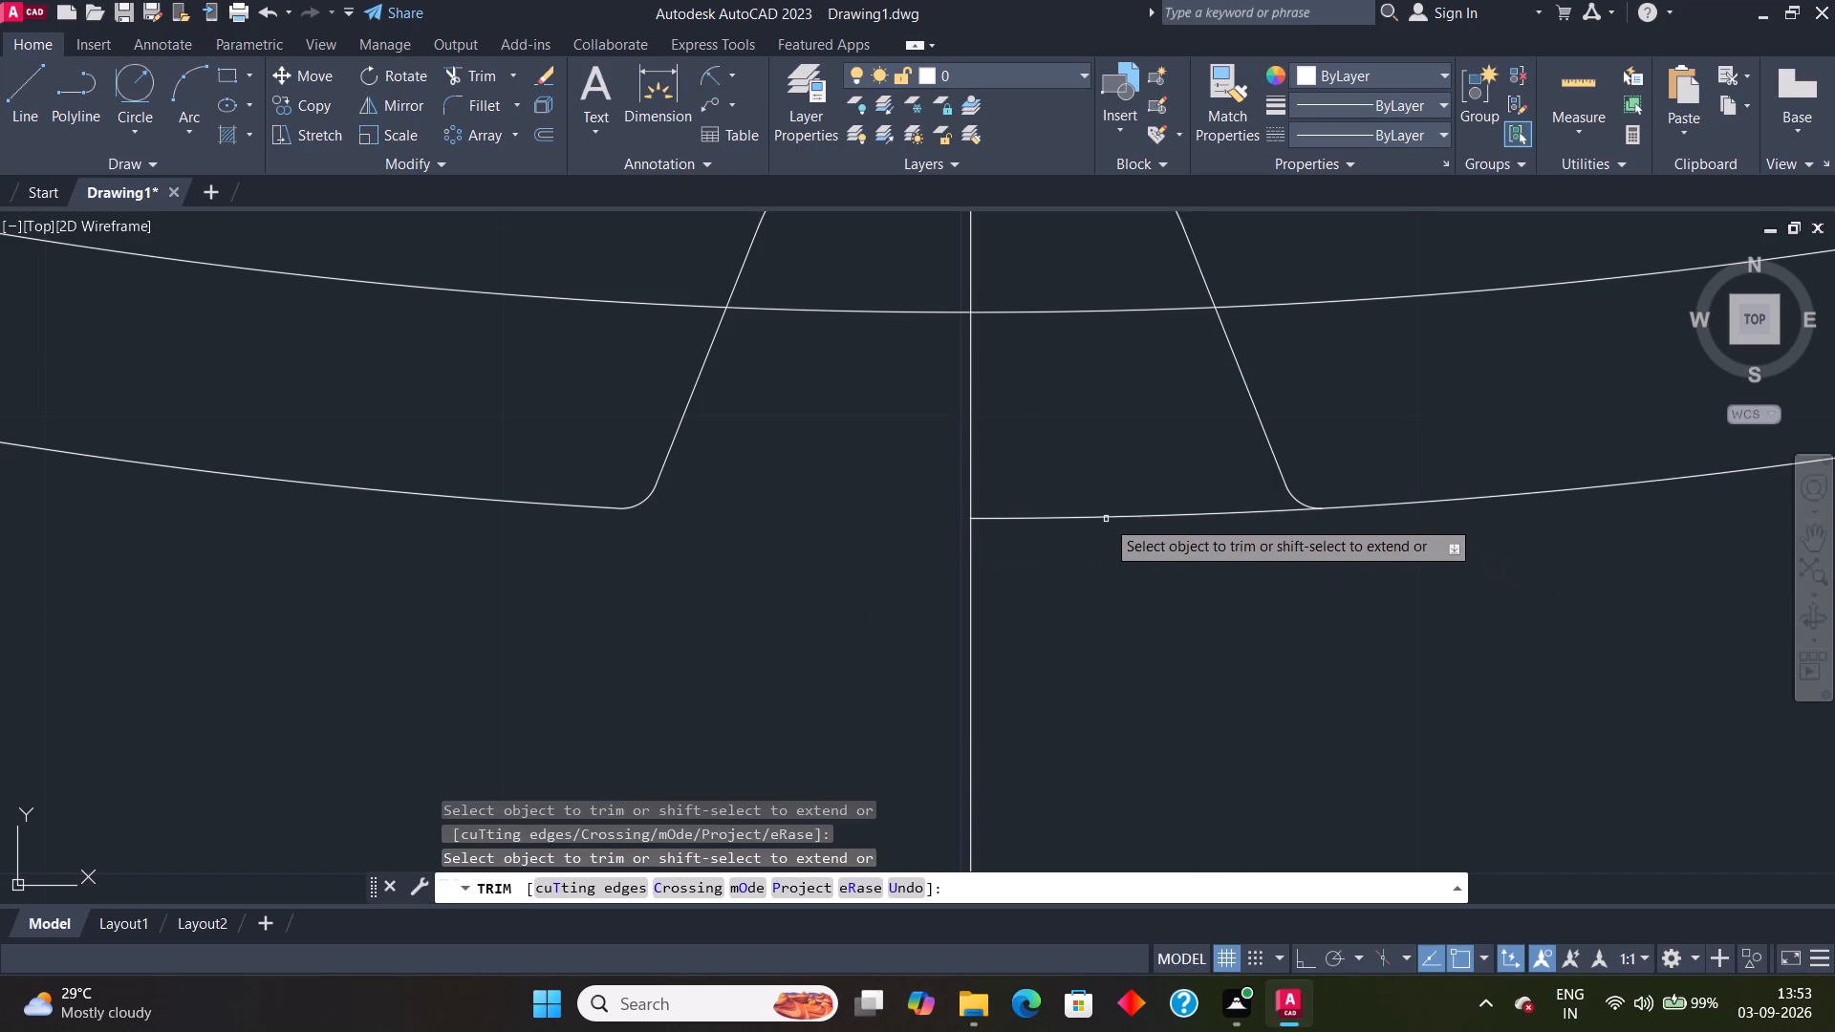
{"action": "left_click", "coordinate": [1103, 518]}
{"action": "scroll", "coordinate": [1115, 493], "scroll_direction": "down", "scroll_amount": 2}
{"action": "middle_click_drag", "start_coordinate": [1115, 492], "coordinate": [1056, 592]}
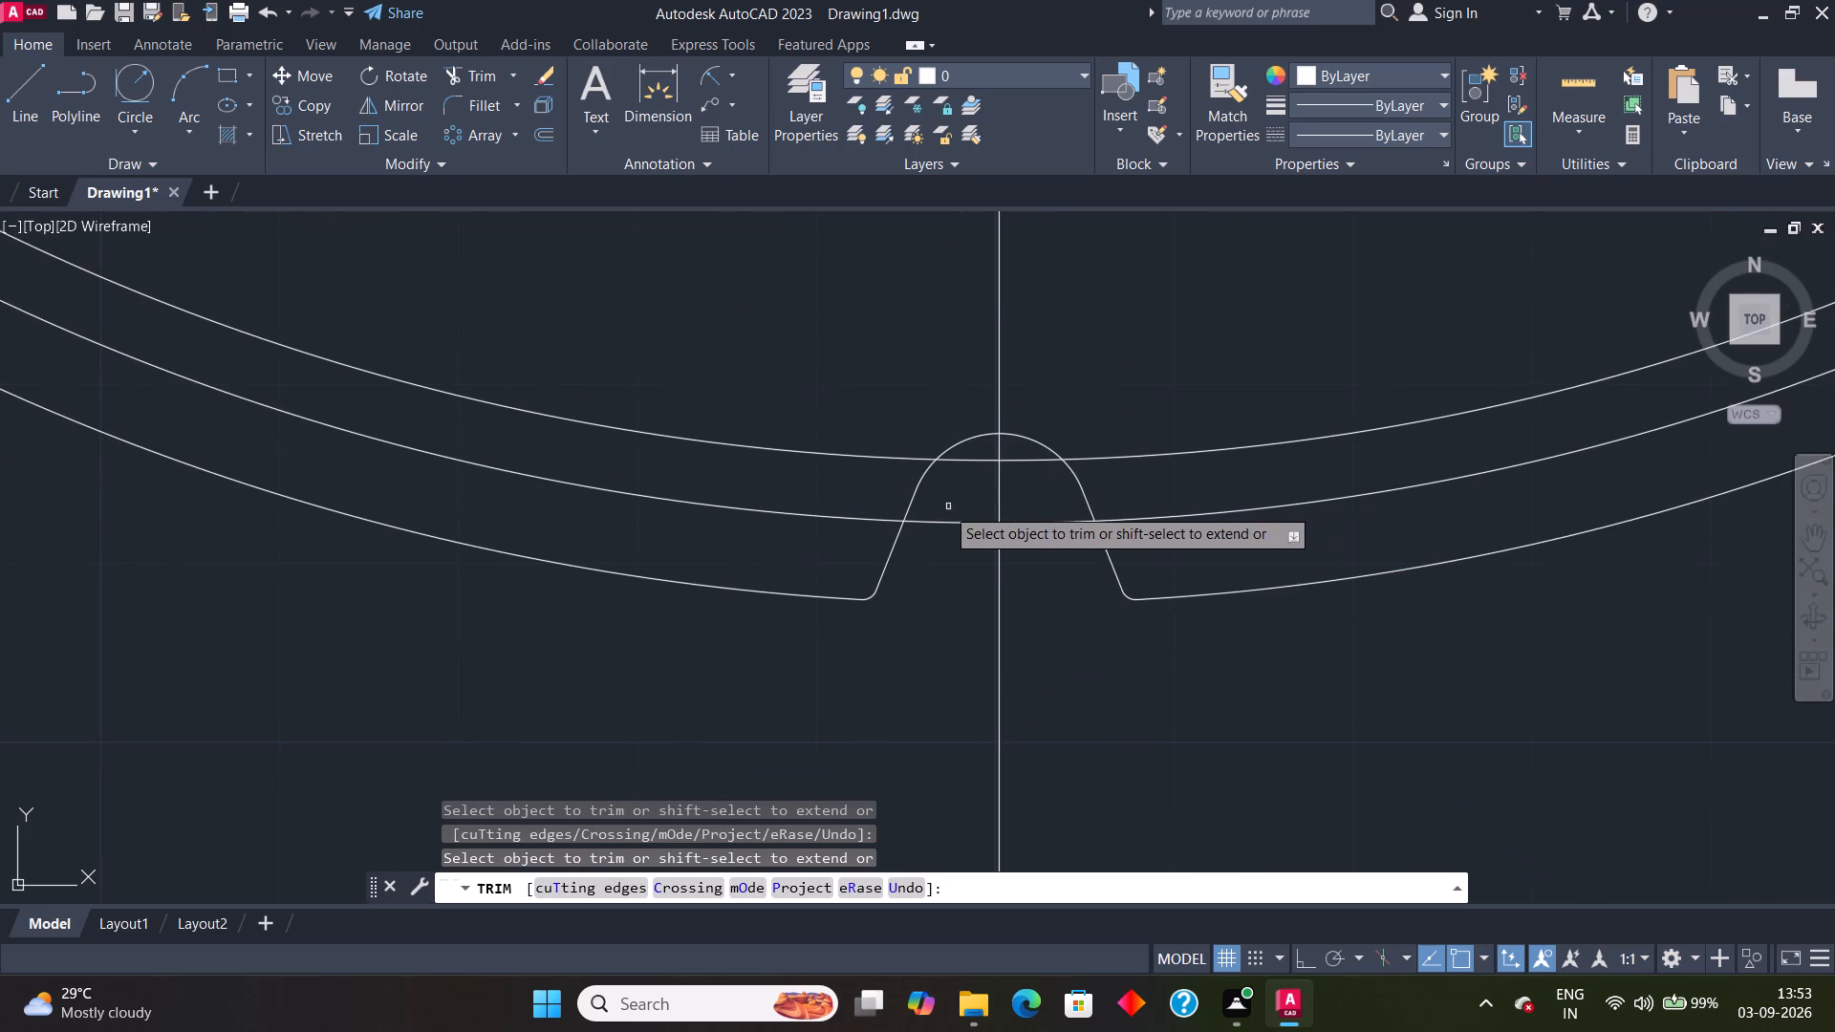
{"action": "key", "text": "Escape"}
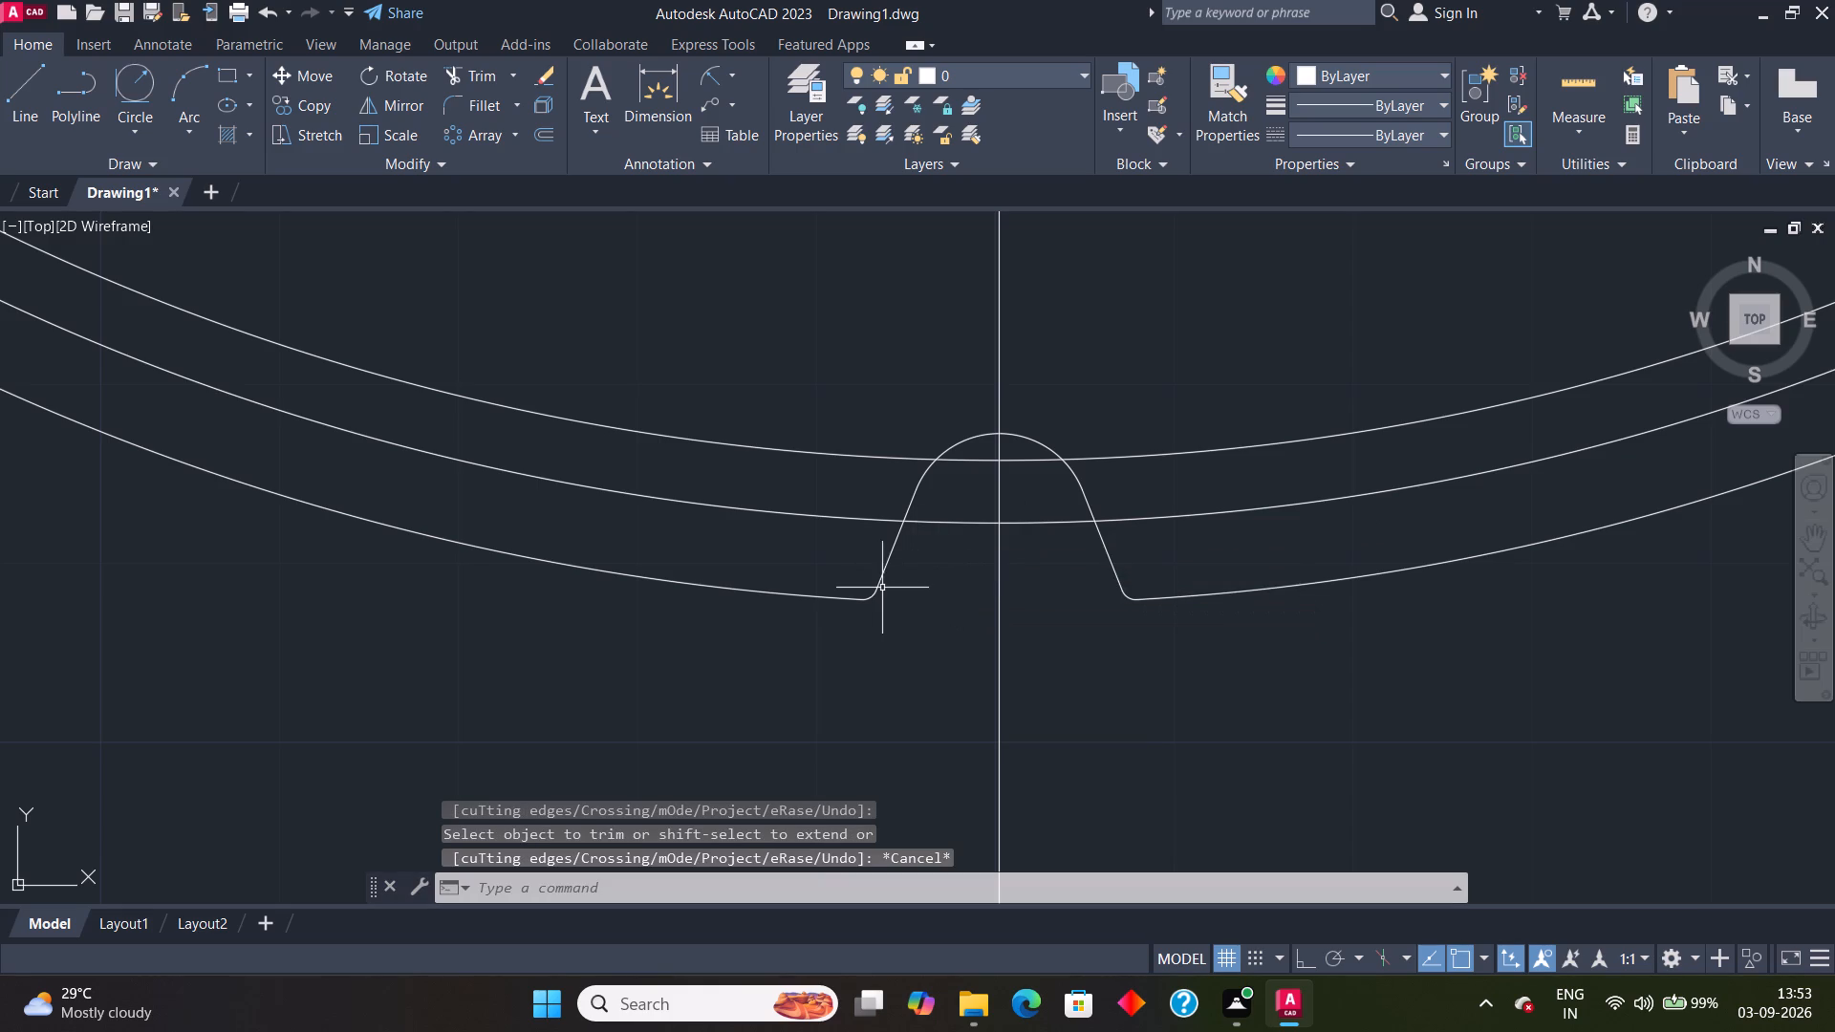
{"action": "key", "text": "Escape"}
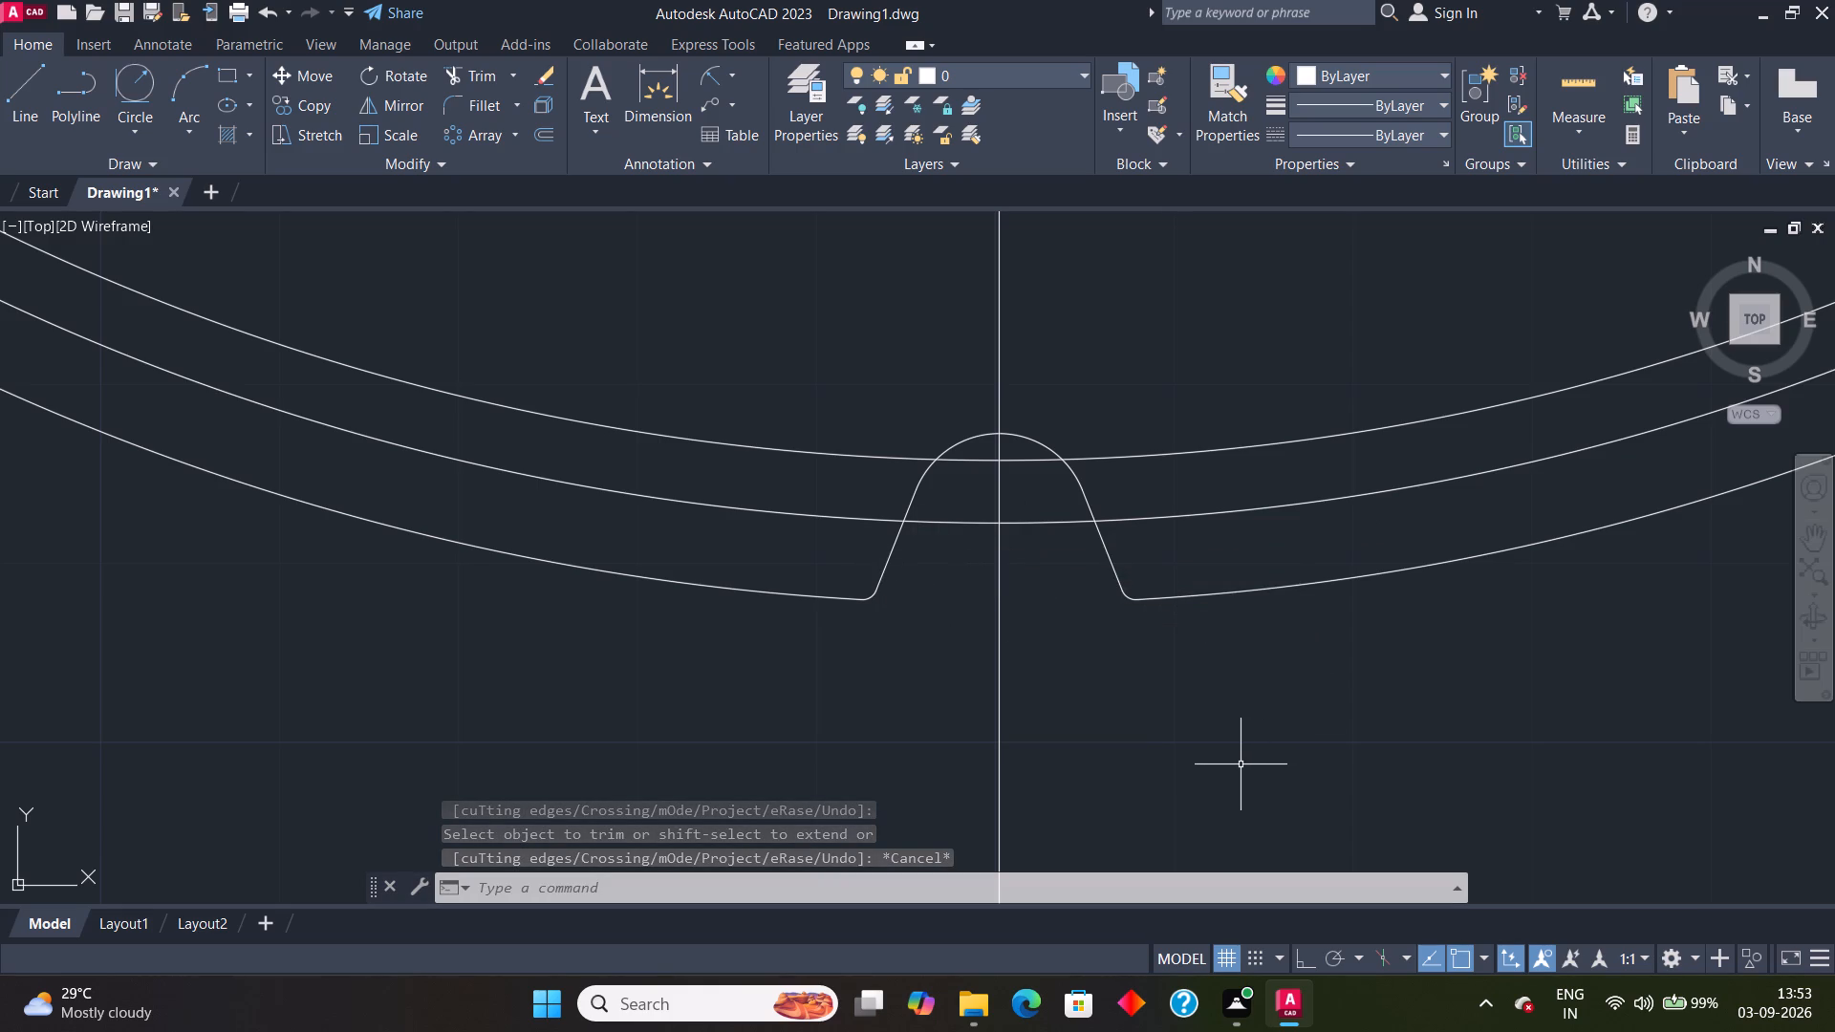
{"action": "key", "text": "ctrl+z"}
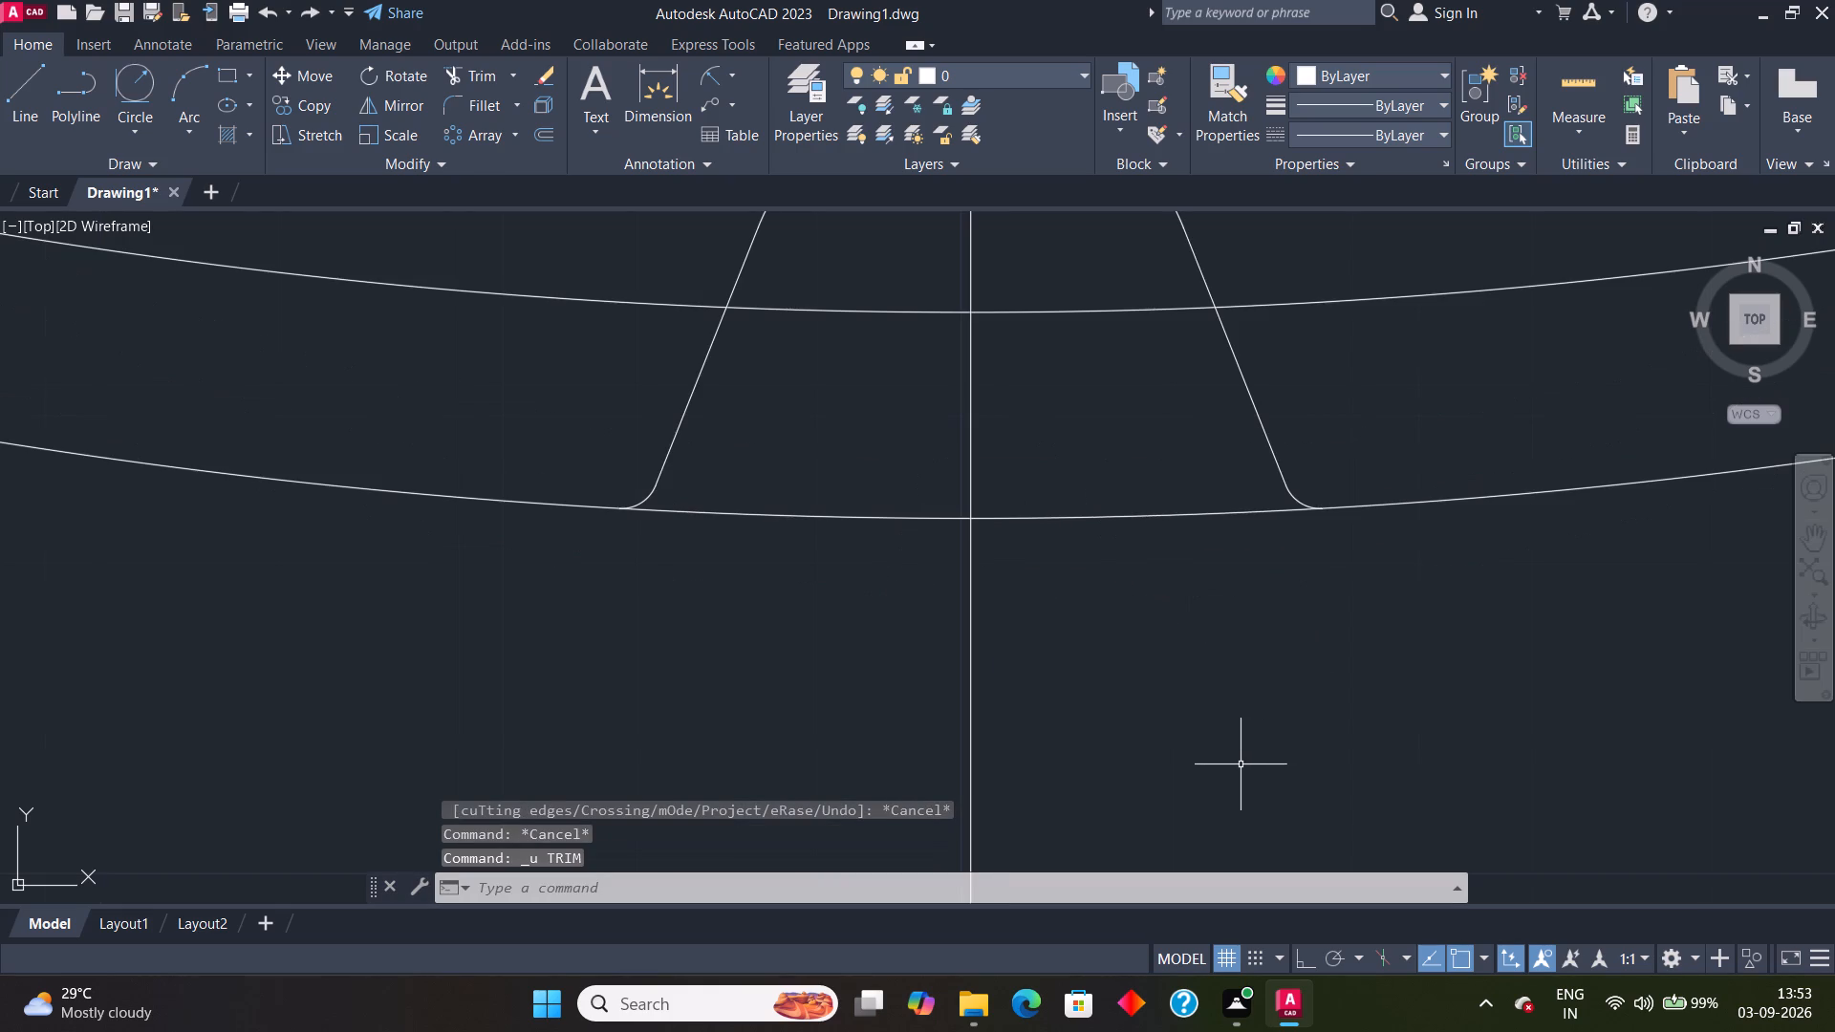
Polar-array the notch's cap arc, both side lines and both fillets around the wheel's centre with 52 items over 360 degrees.
{"action": "scroll", "coordinate": [1145, 637], "scroll_direction": "down", "scroll_amount": 1}
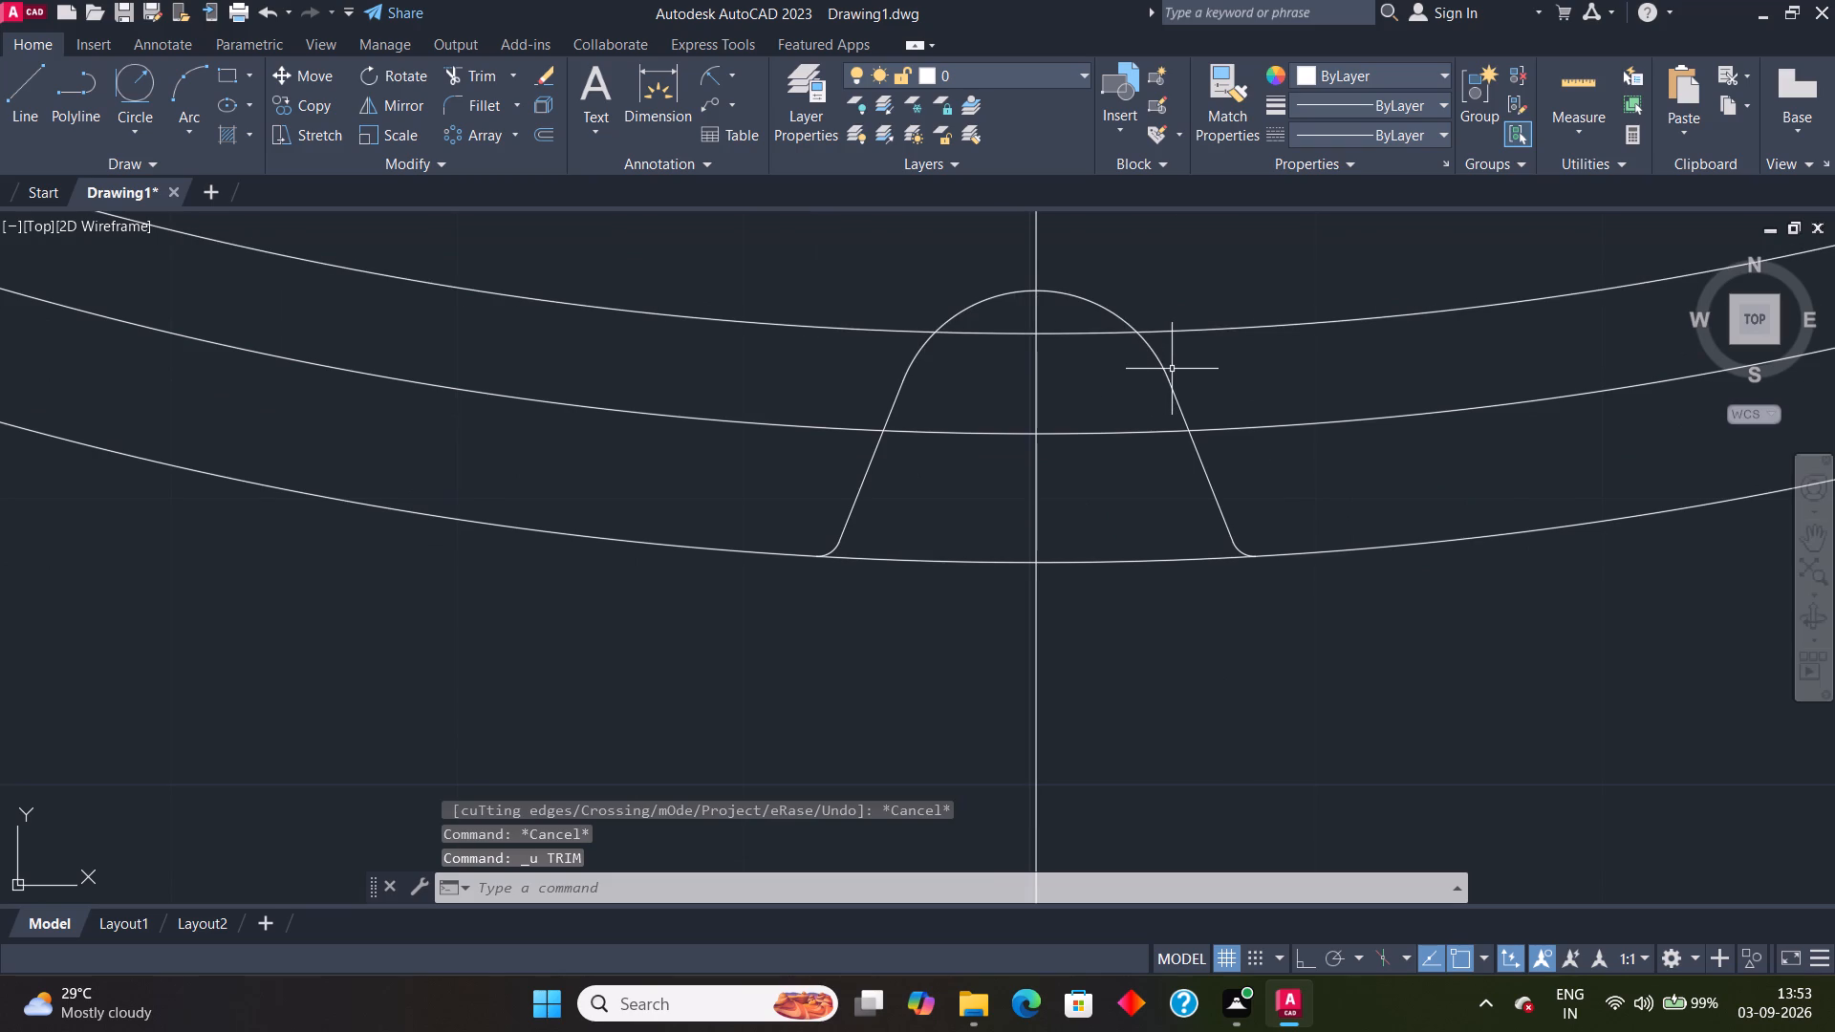
{"action": "left_click", "coordinate": [1169, 377]}
{"action": "left_click", "coordinate": [1196, 447]}
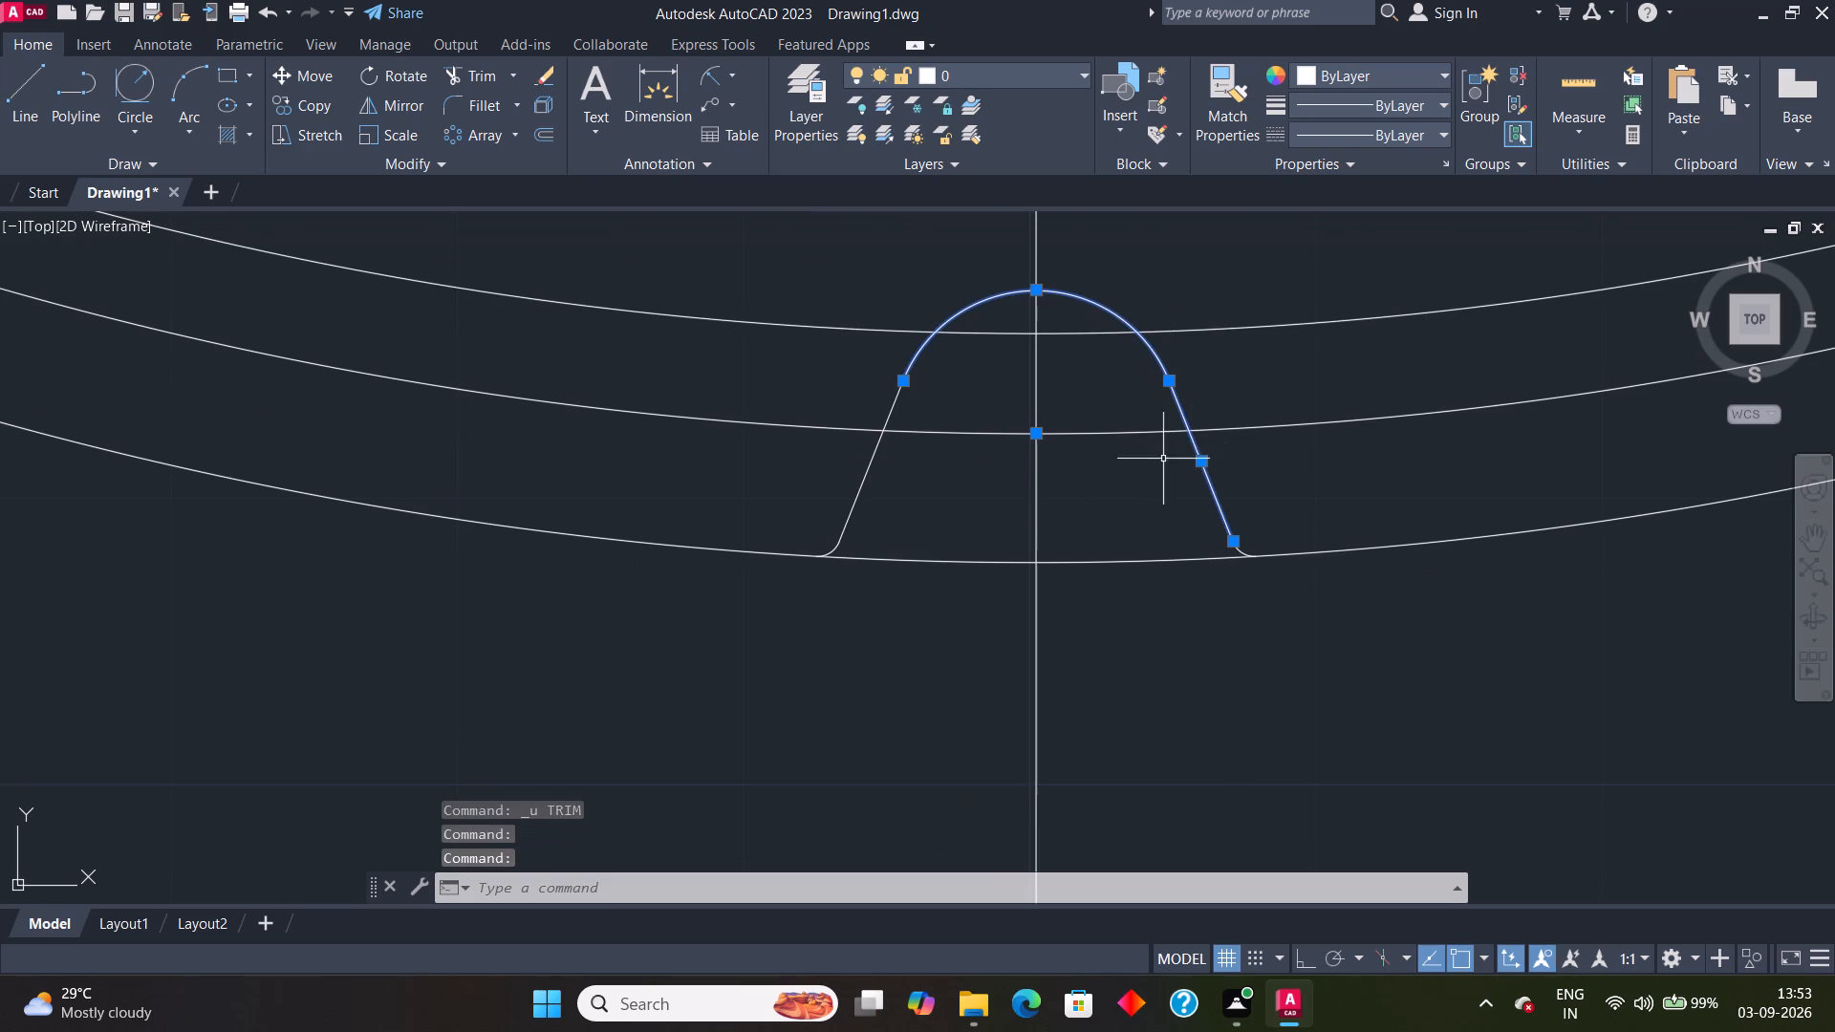
{"action": "left_click", "coordinate": [868, 473]}
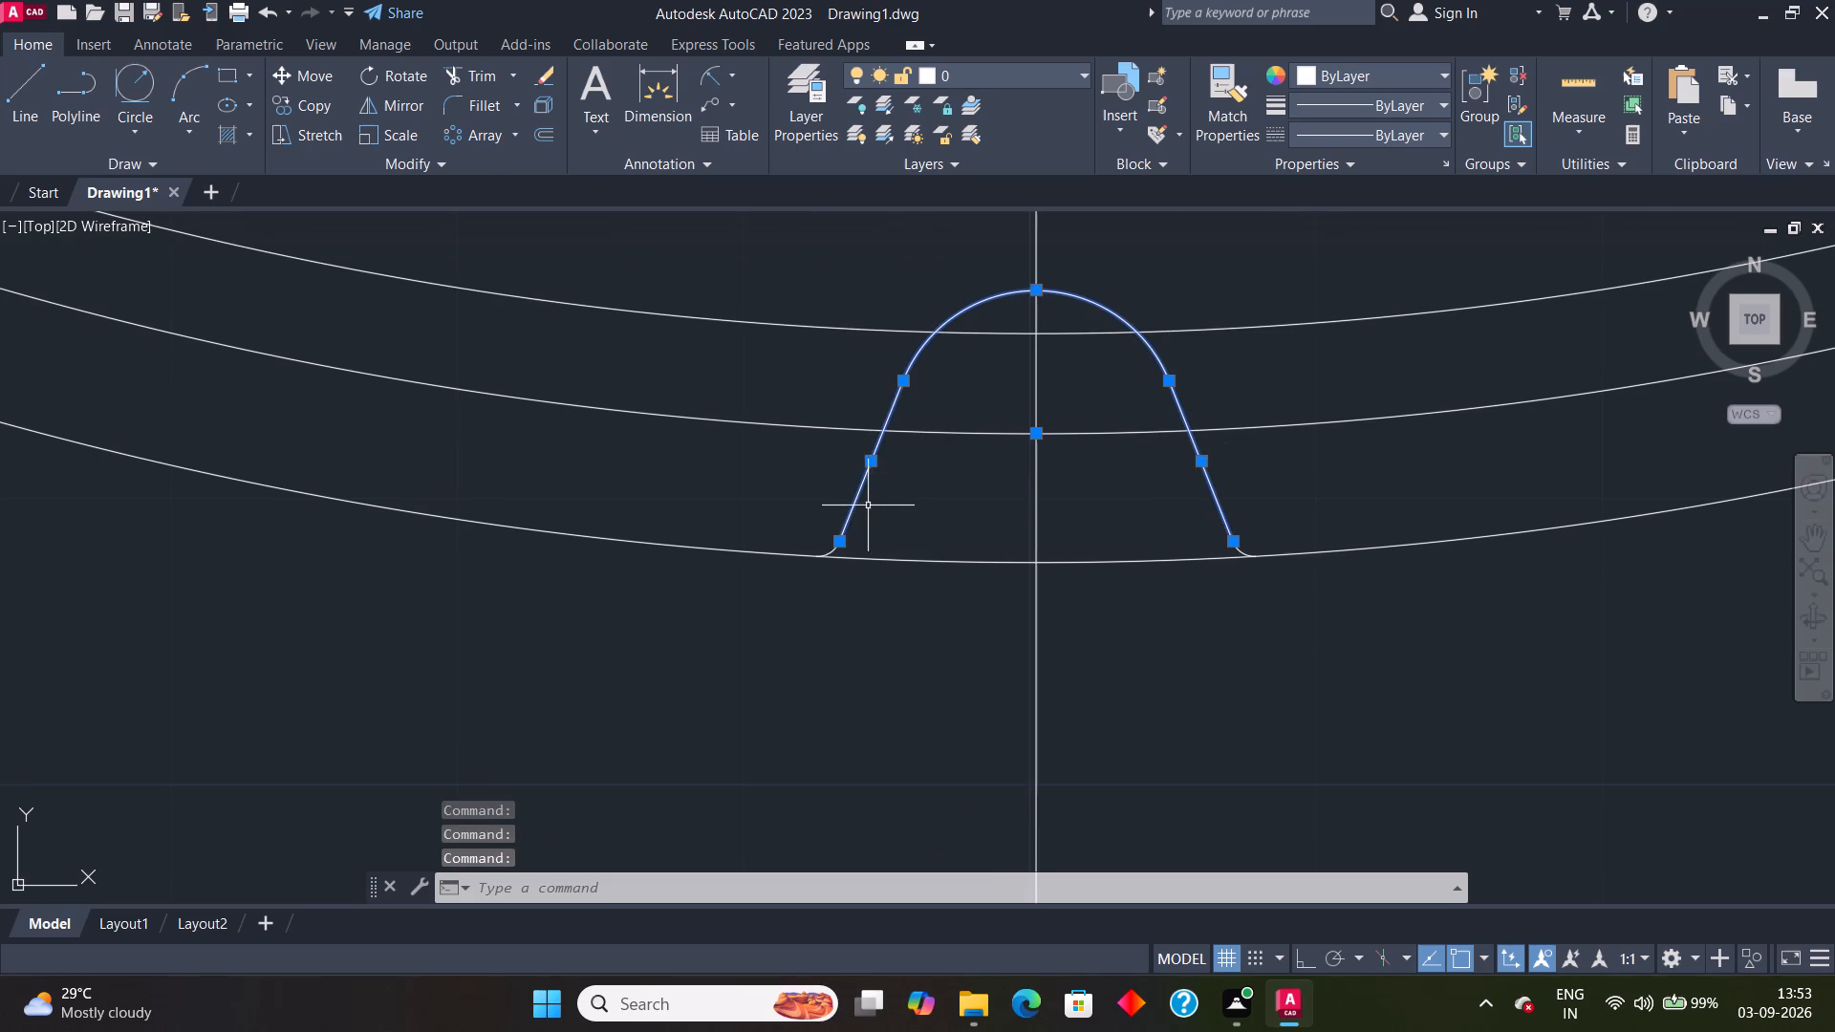
{"action": "scroll", "coordinate": [868, 506], "scroll_direction": "up", "scroll_amount": 3}
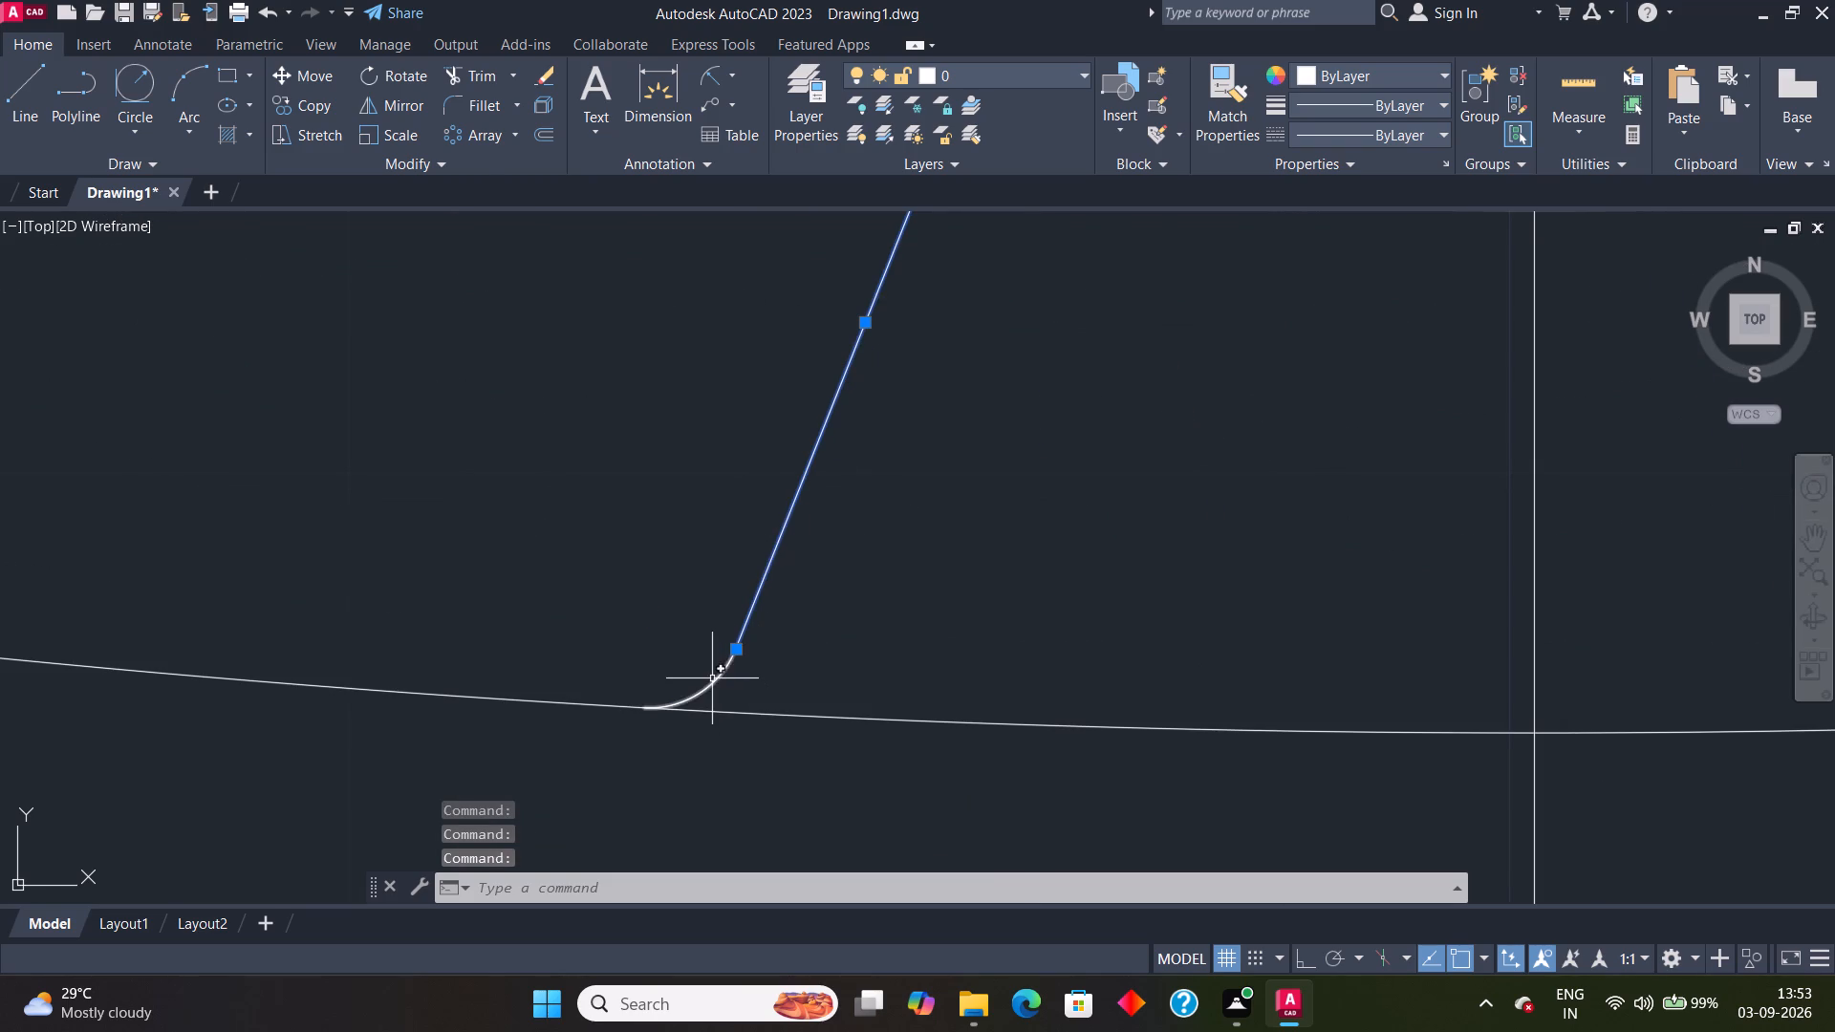
{"action": "left_click", "coordinate": [712, 678]}
{"action": "scroll", "coordinate": [1226, 600], "scroll_direction": "down", "scroll_amount": 1}
{"action": "middle_click_drag", "start_coordinate": [1449, 530], "coordinate": [624, 530]}
{"action": "scroll", "coordinate": [1132, 637], "scroll_direction": "up", "scroll_amount": 1}
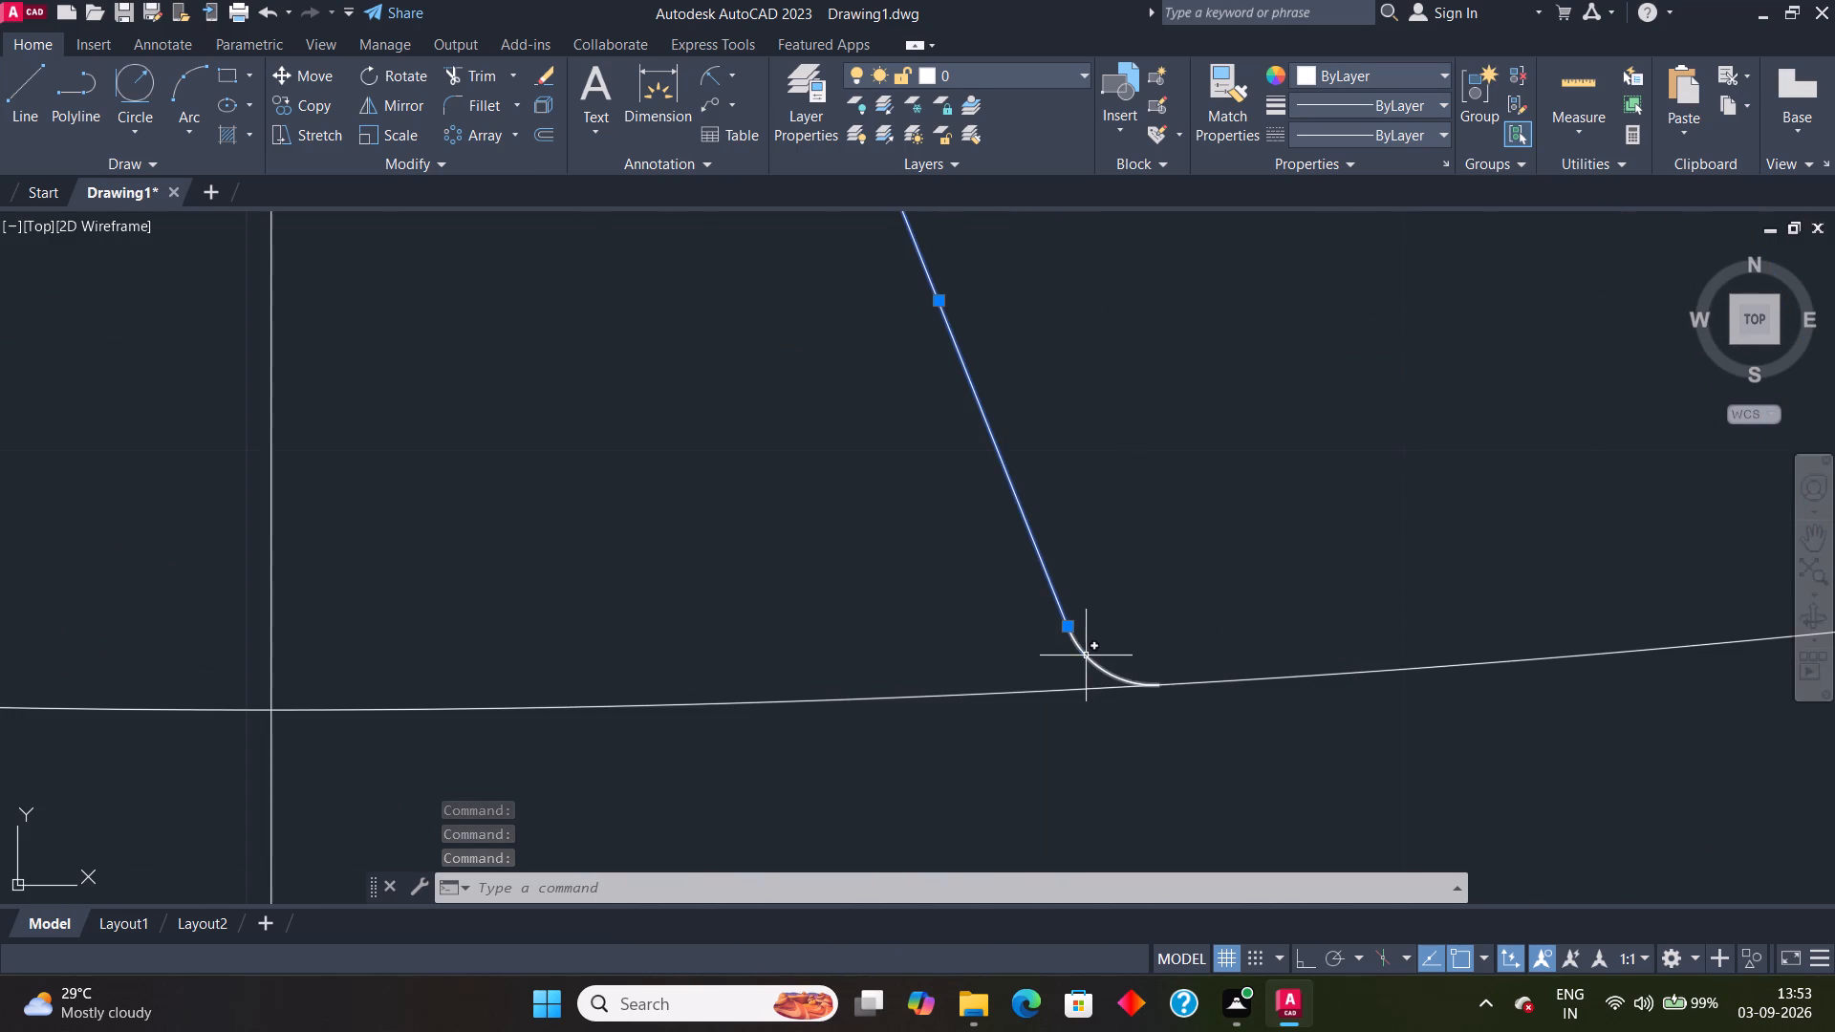
{"action": "left_click", "coordinate": [1086, 656]}
{"action": "scroll", "coordinate": [768, 563], "scroll_direction": "down", "scroll_amount": 2}
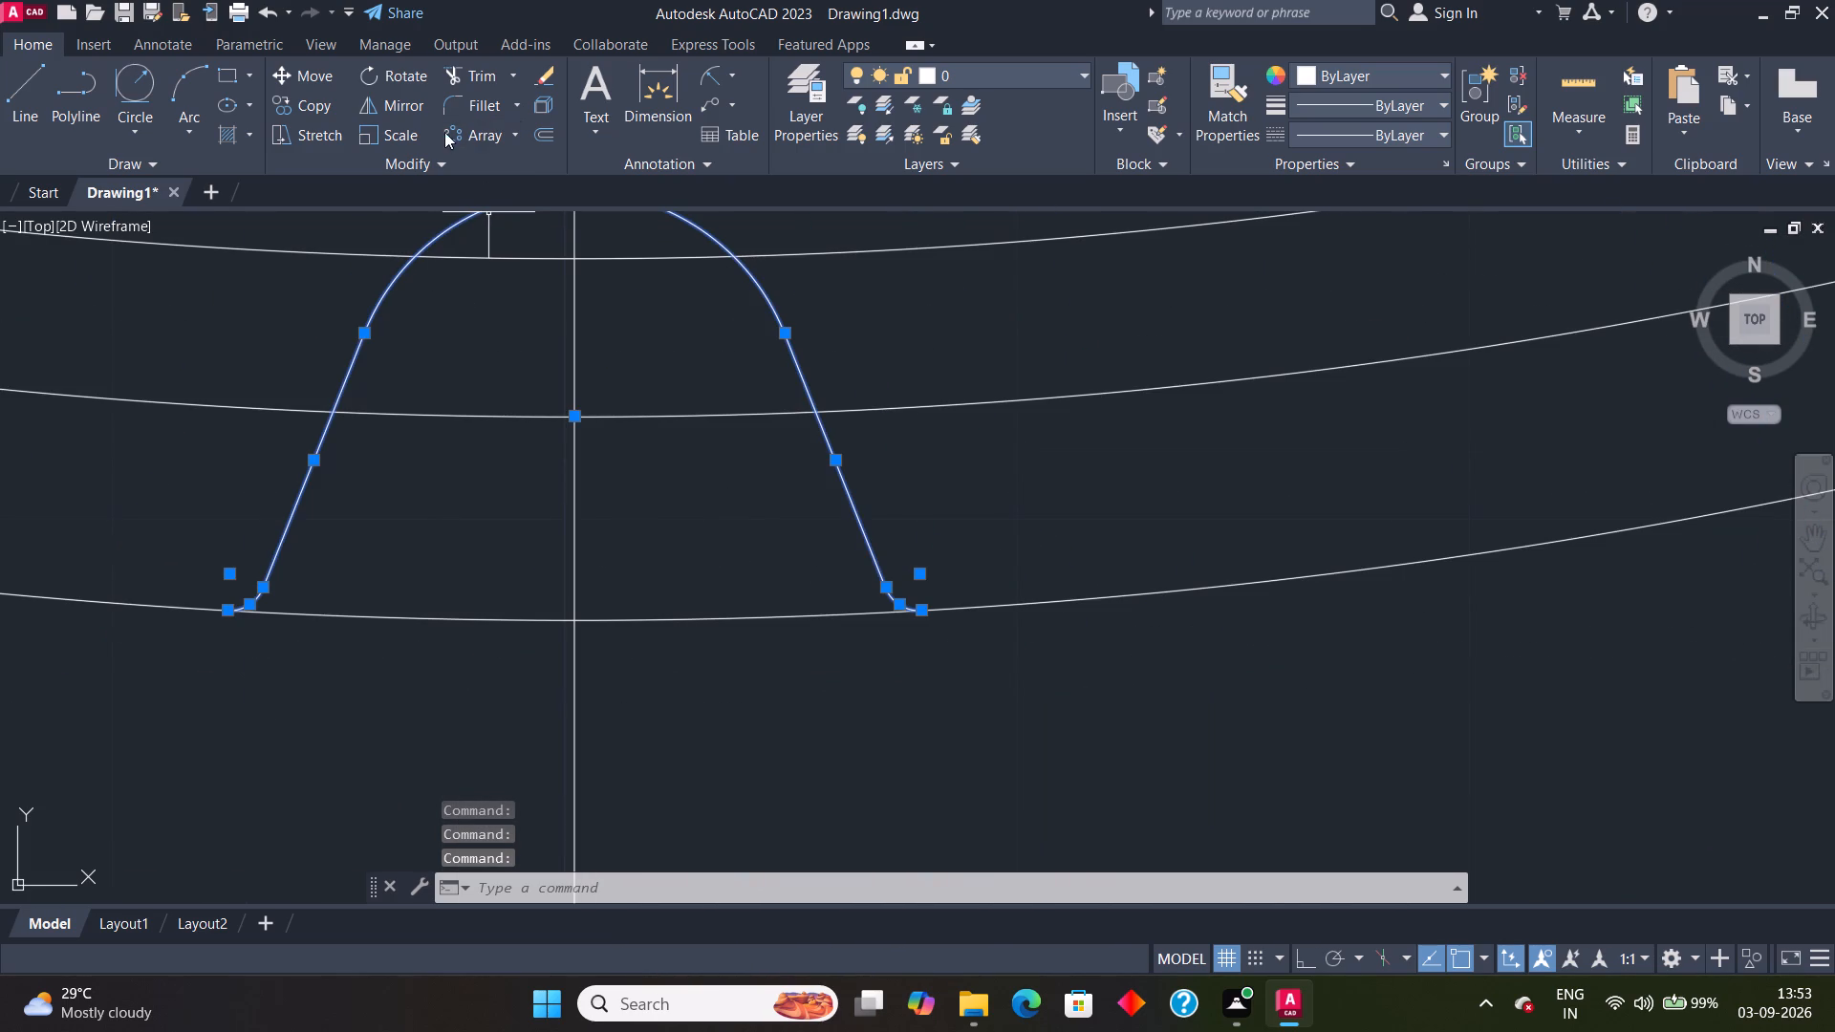
{"action": "left_click", "coordinate": [443, 132]}
{"action": "scroll", "coordinate": [846, 378], "scroll_direction": "down", "scroll_amount": 3}
{"action": "middle_click_drag", "start_coordinate": [848, 326], "coordinate": [816, 819]}
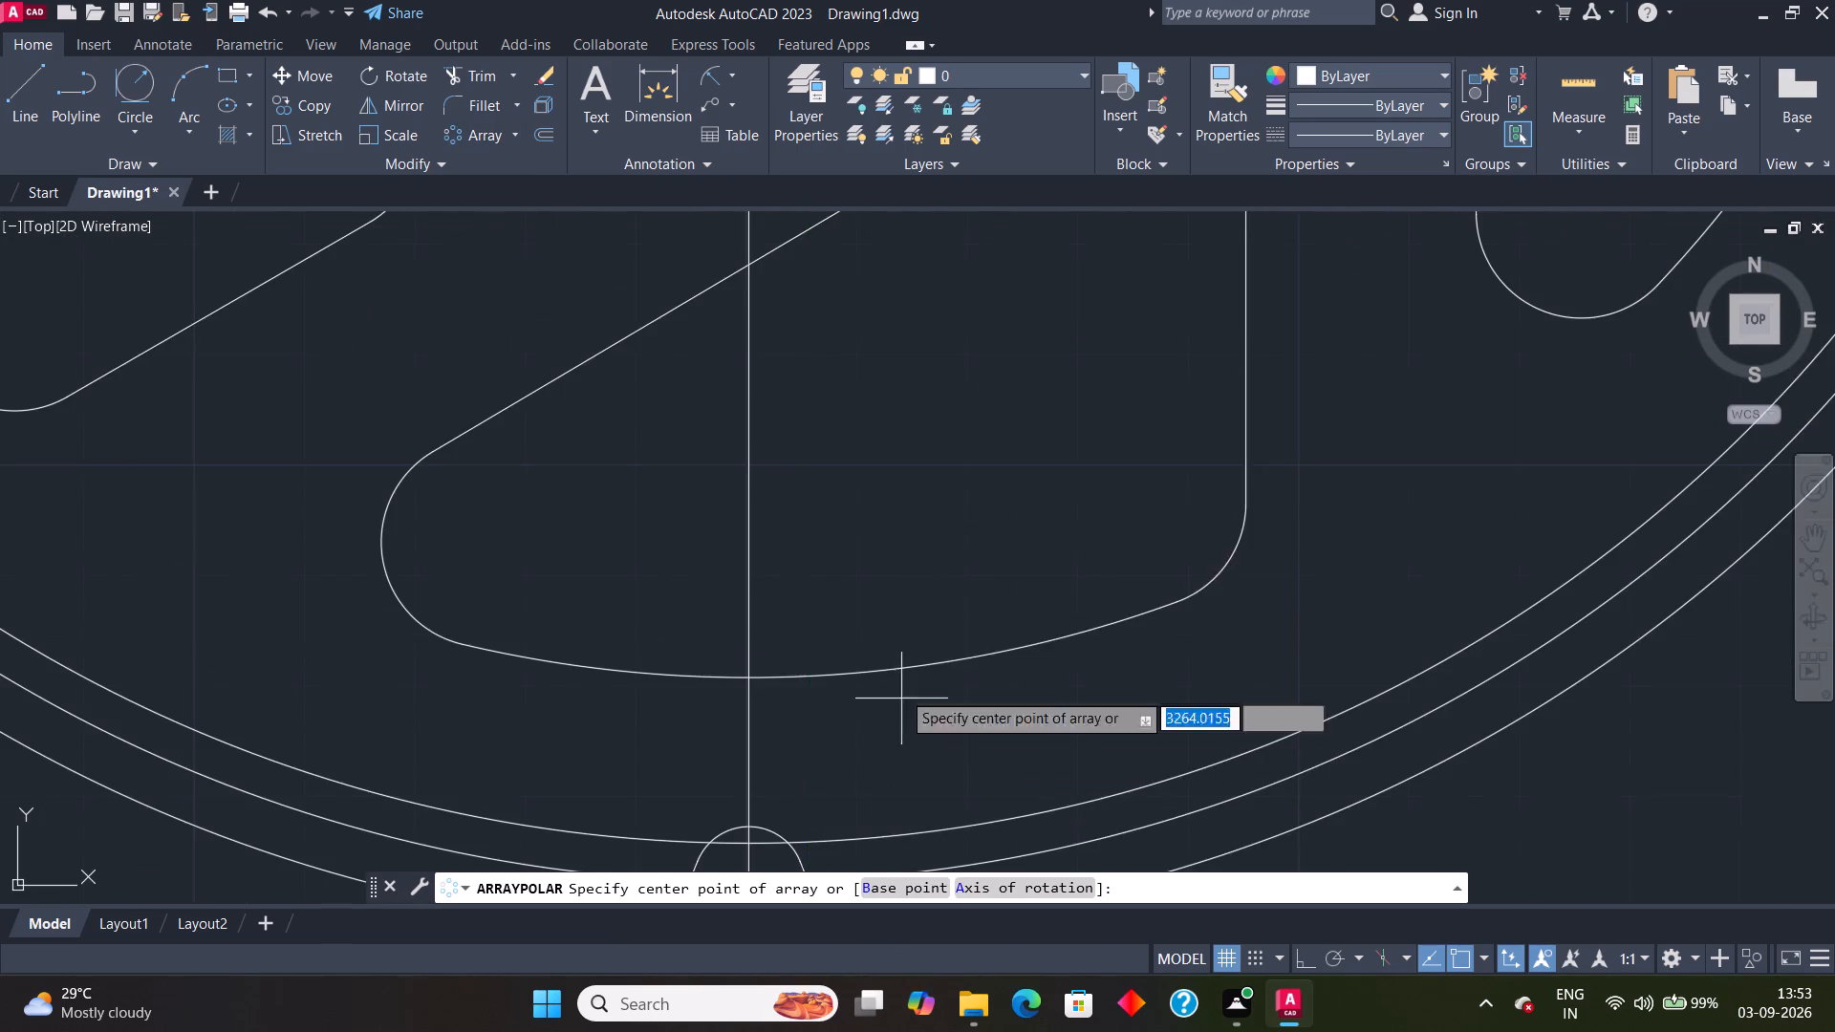
{"action": "scroll", "coordinate": [797, 443], "scroll_direction": "down", "scroll_amount": 3}
{"action": "middle_click_drag", "start_coordinate": [803, 284], "coordinate": [789, 398]}
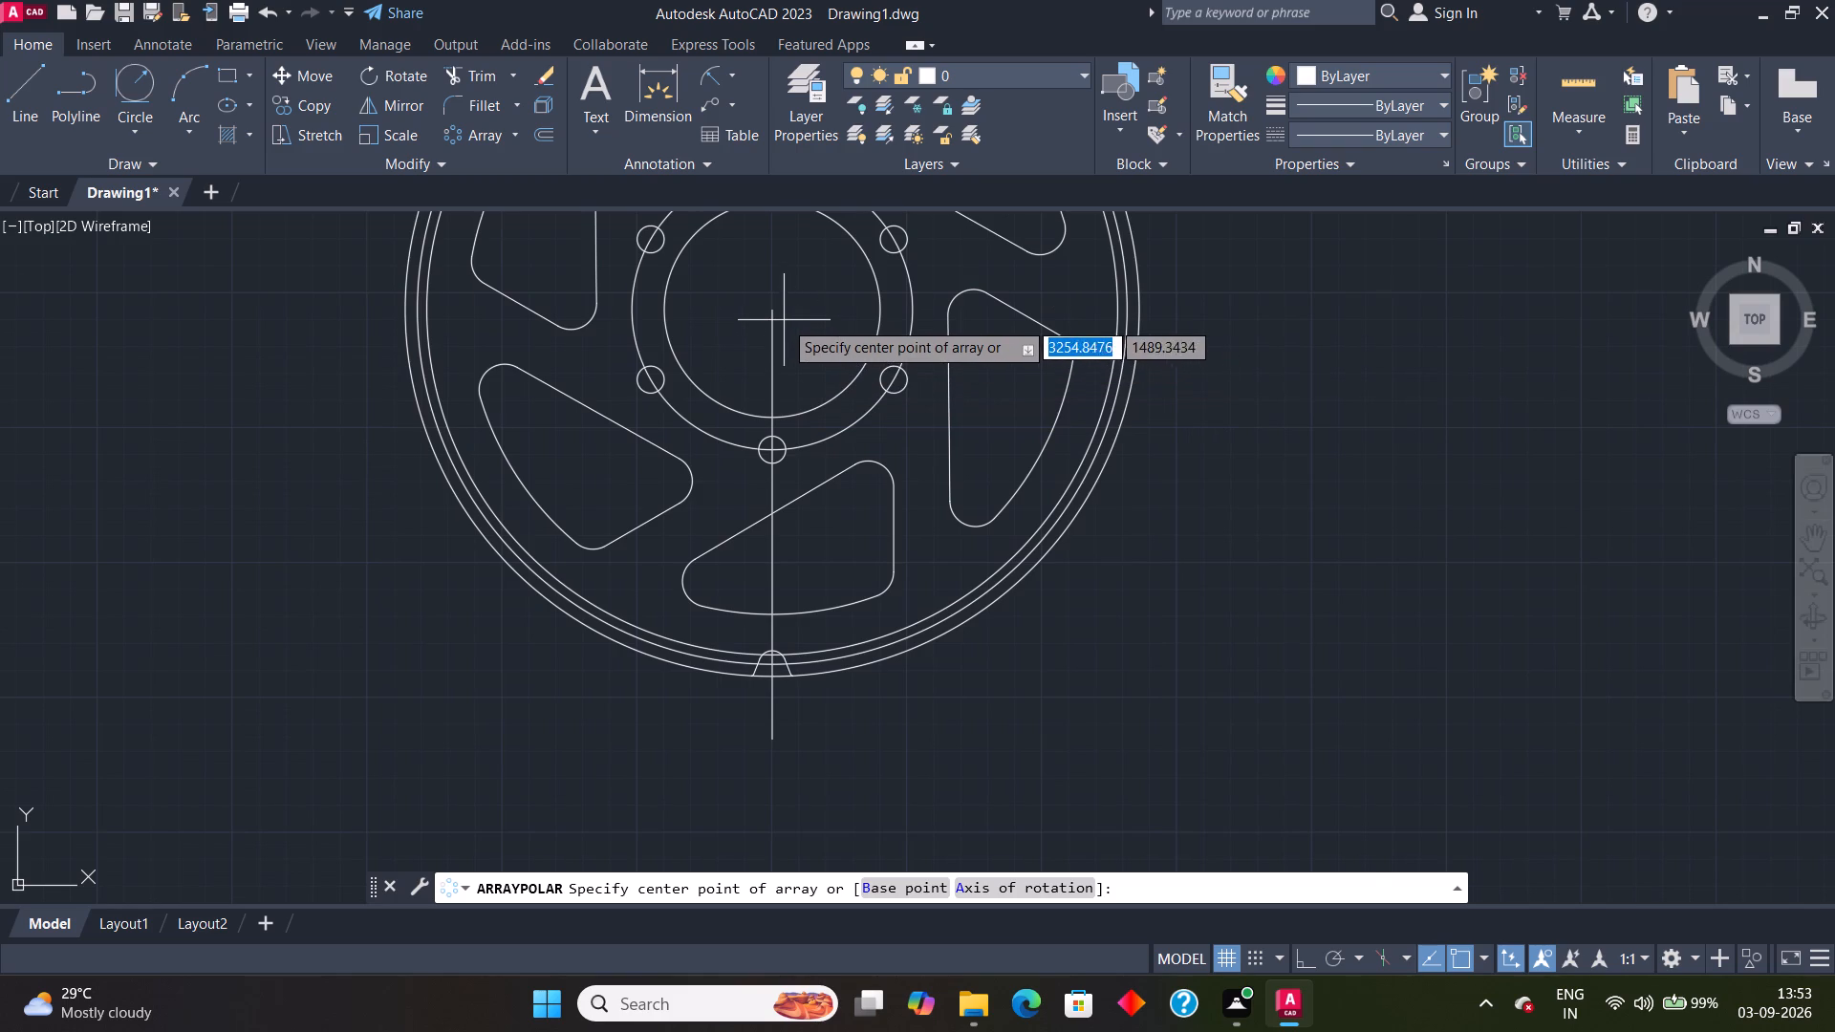
{"action": "left_click", "coordinate": [774, 315]}
{"action": "left_click", "coordinate": [248, 86]}
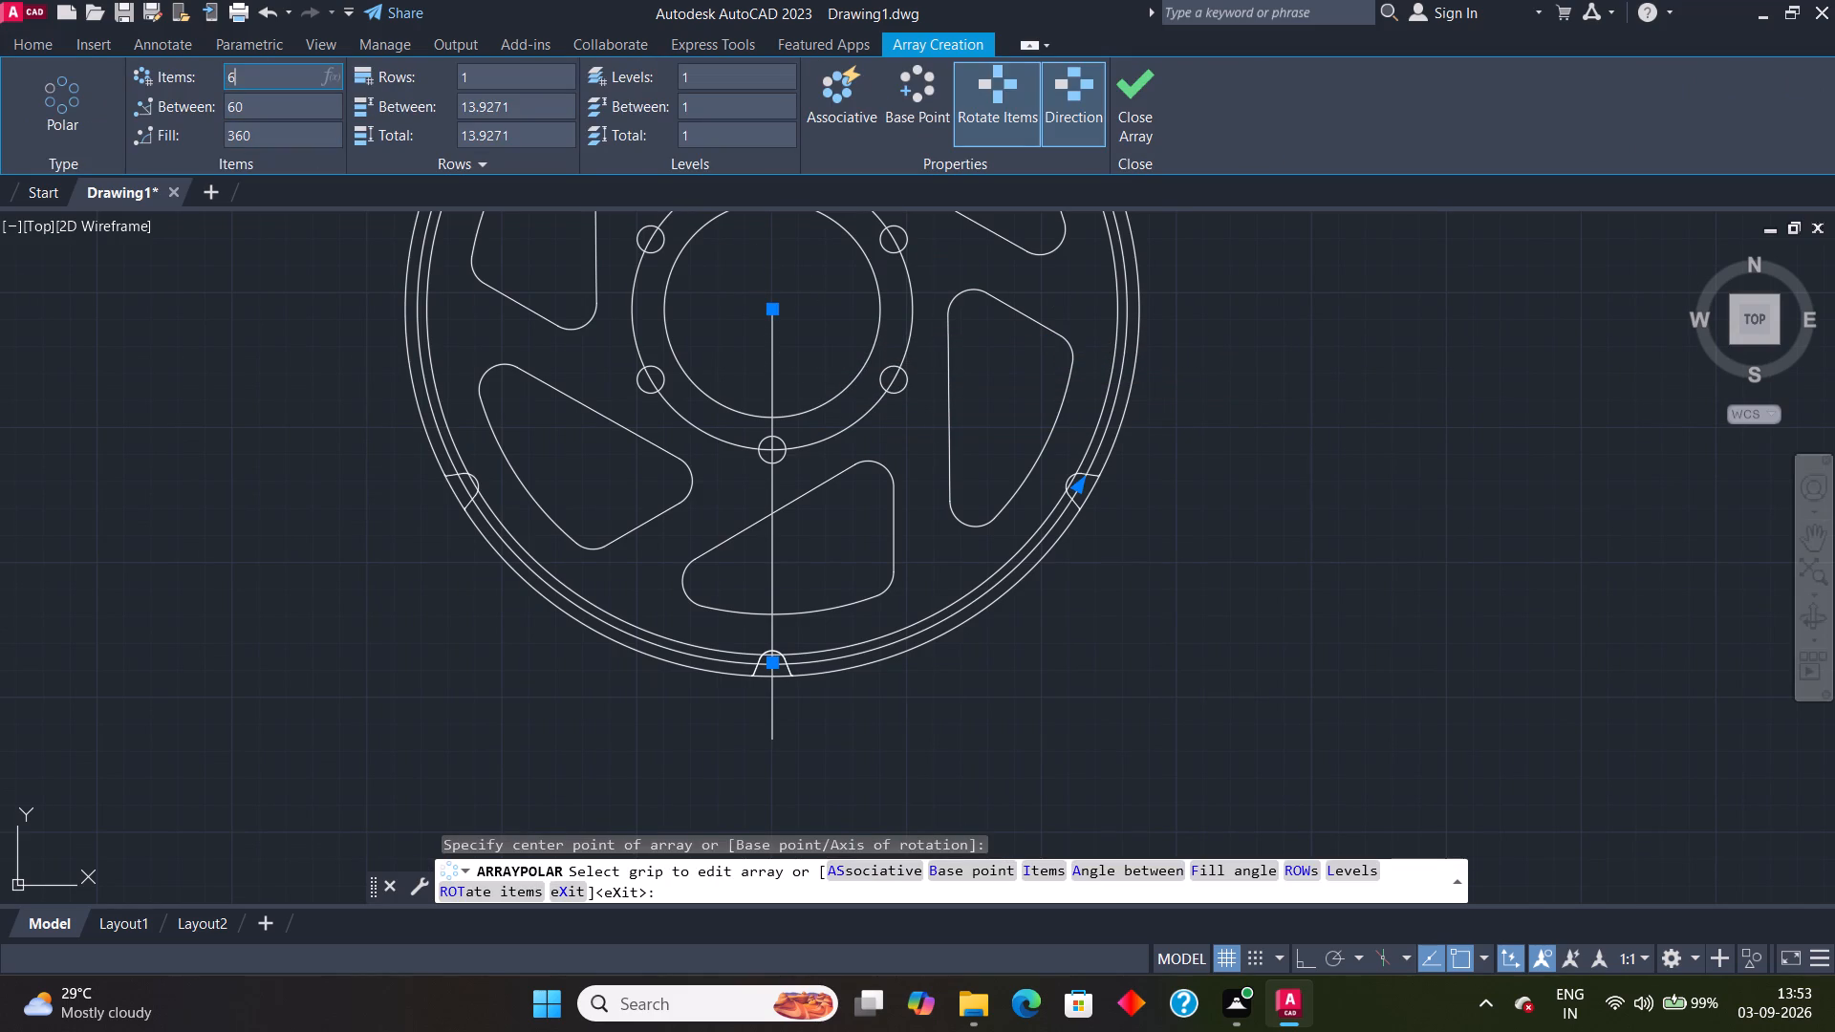
{"action": "type", "text": "52"}
{"action": "key", "text": "Return"}
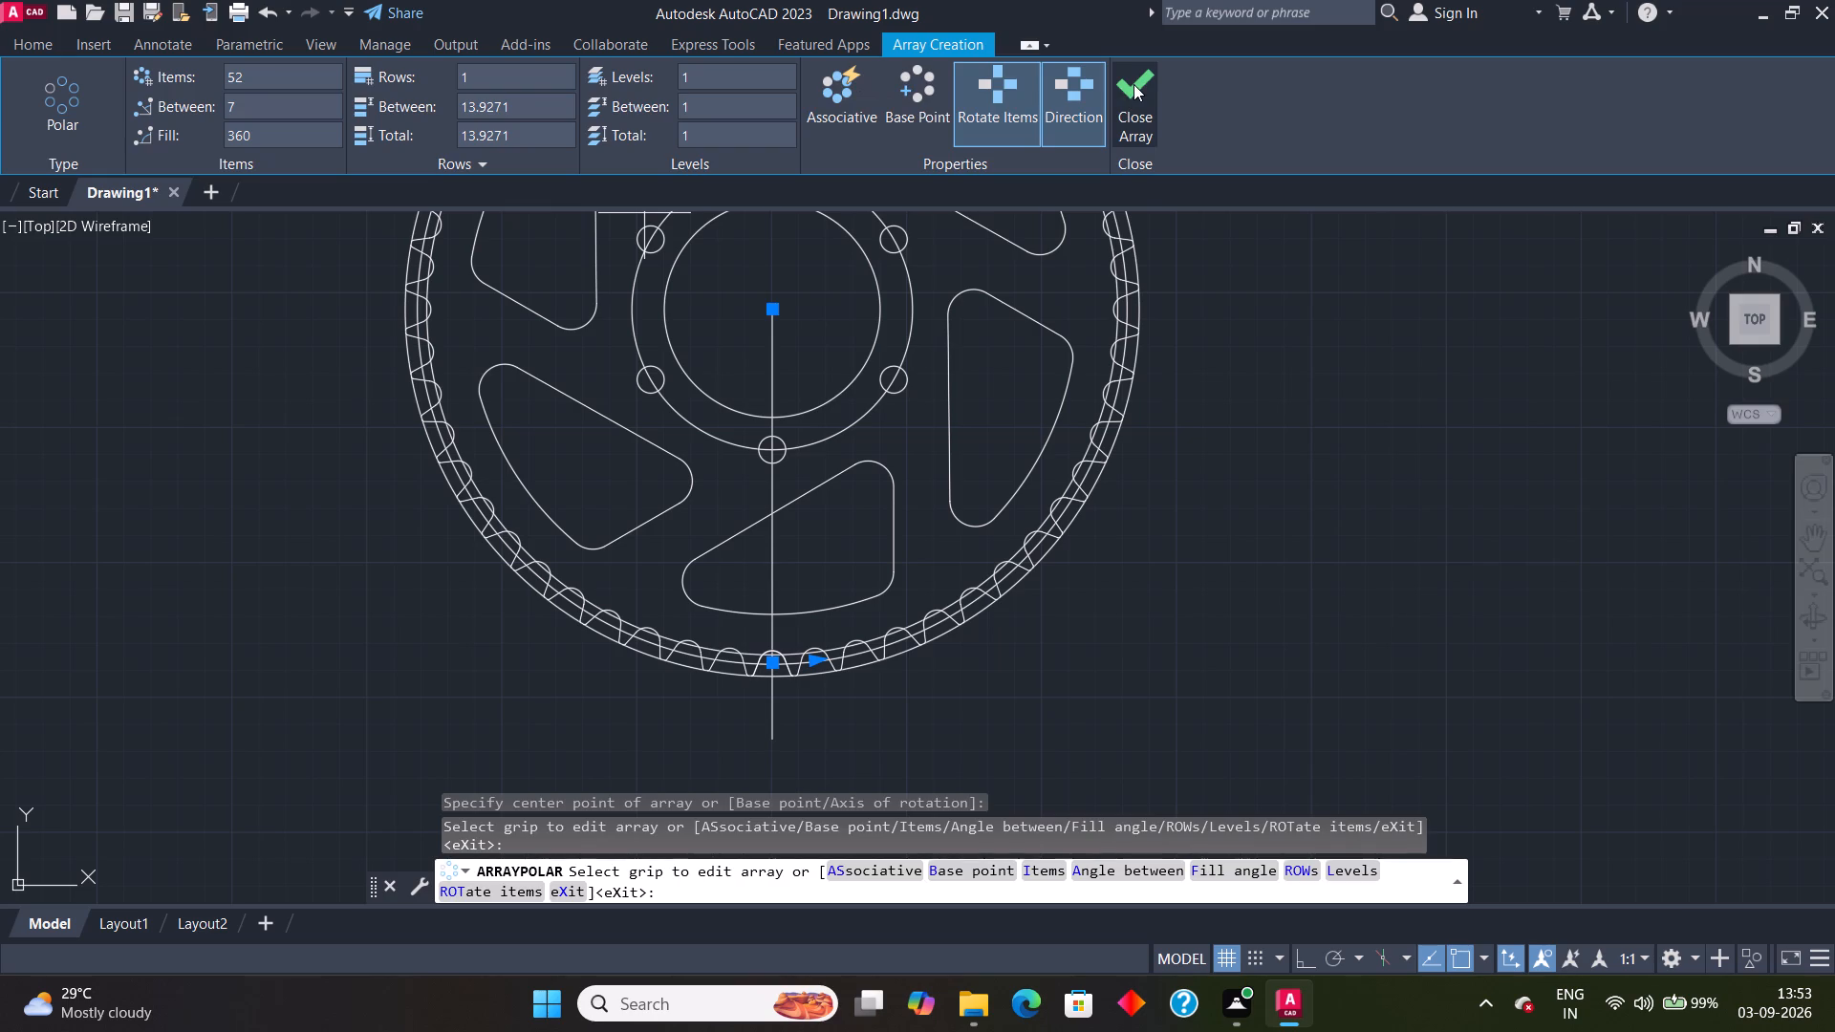
{"action": "left_click", "coordinate": [1133, 84]}
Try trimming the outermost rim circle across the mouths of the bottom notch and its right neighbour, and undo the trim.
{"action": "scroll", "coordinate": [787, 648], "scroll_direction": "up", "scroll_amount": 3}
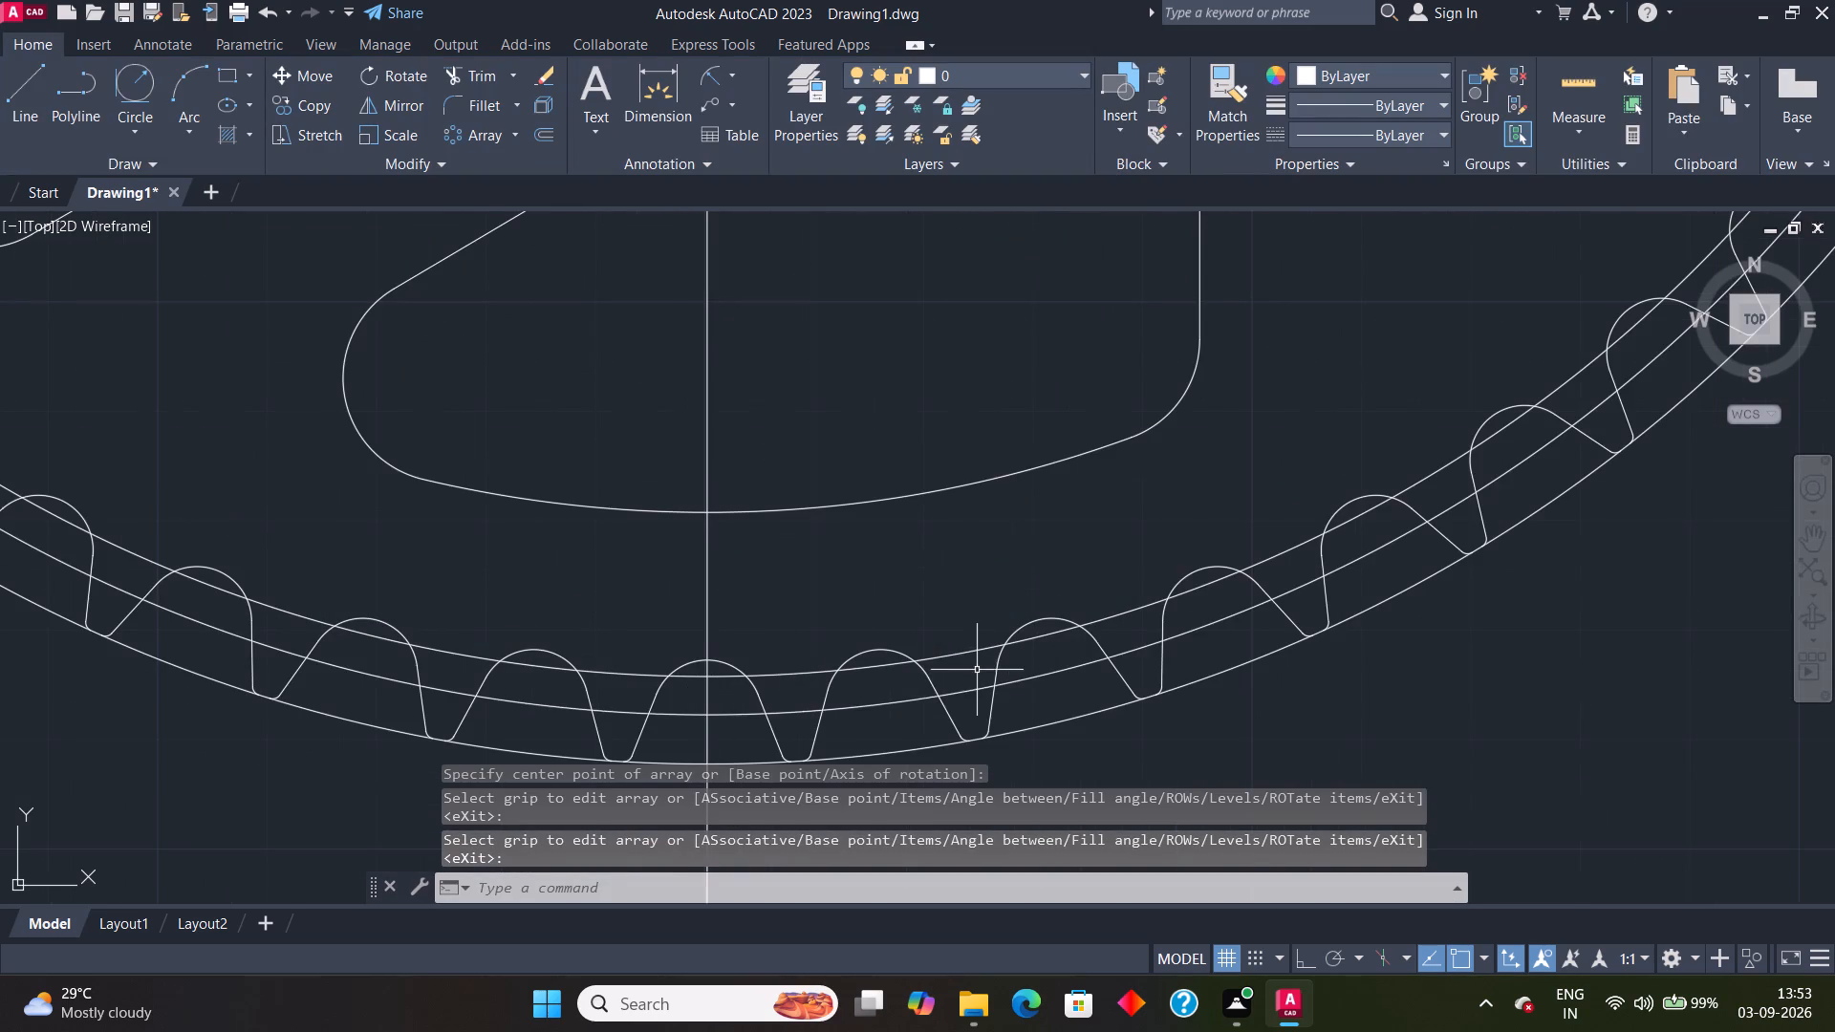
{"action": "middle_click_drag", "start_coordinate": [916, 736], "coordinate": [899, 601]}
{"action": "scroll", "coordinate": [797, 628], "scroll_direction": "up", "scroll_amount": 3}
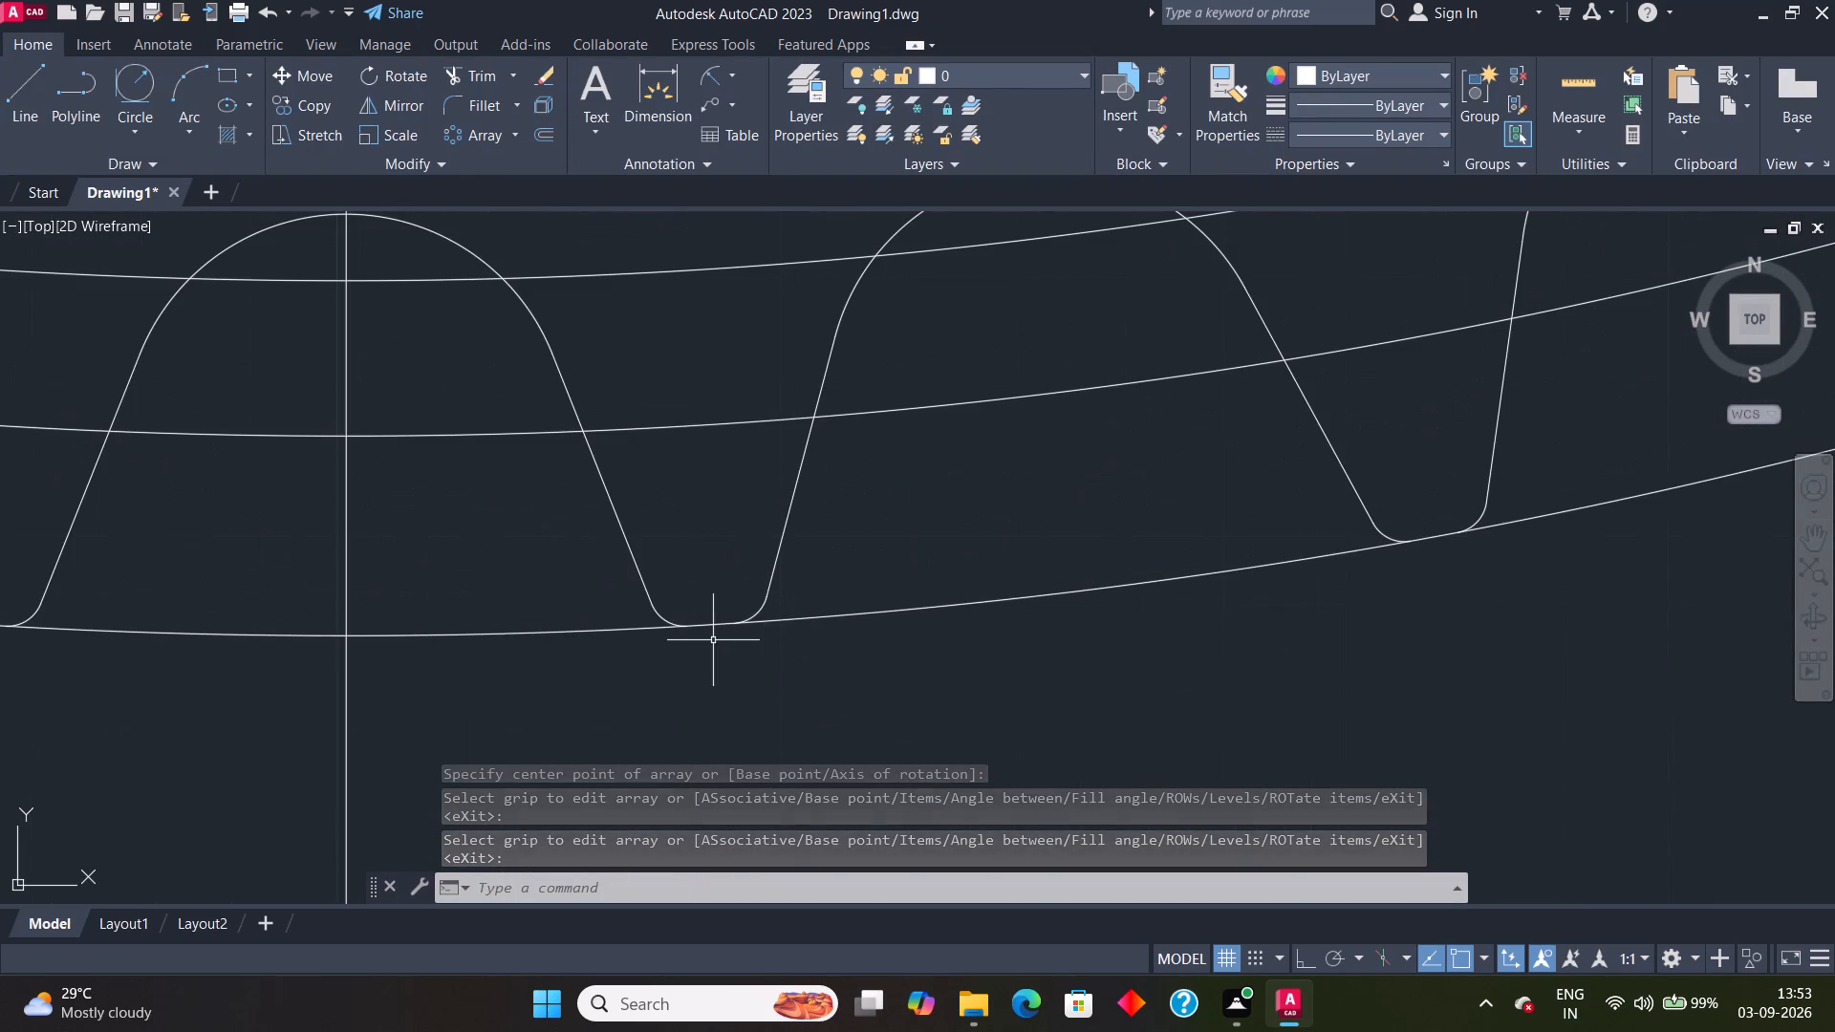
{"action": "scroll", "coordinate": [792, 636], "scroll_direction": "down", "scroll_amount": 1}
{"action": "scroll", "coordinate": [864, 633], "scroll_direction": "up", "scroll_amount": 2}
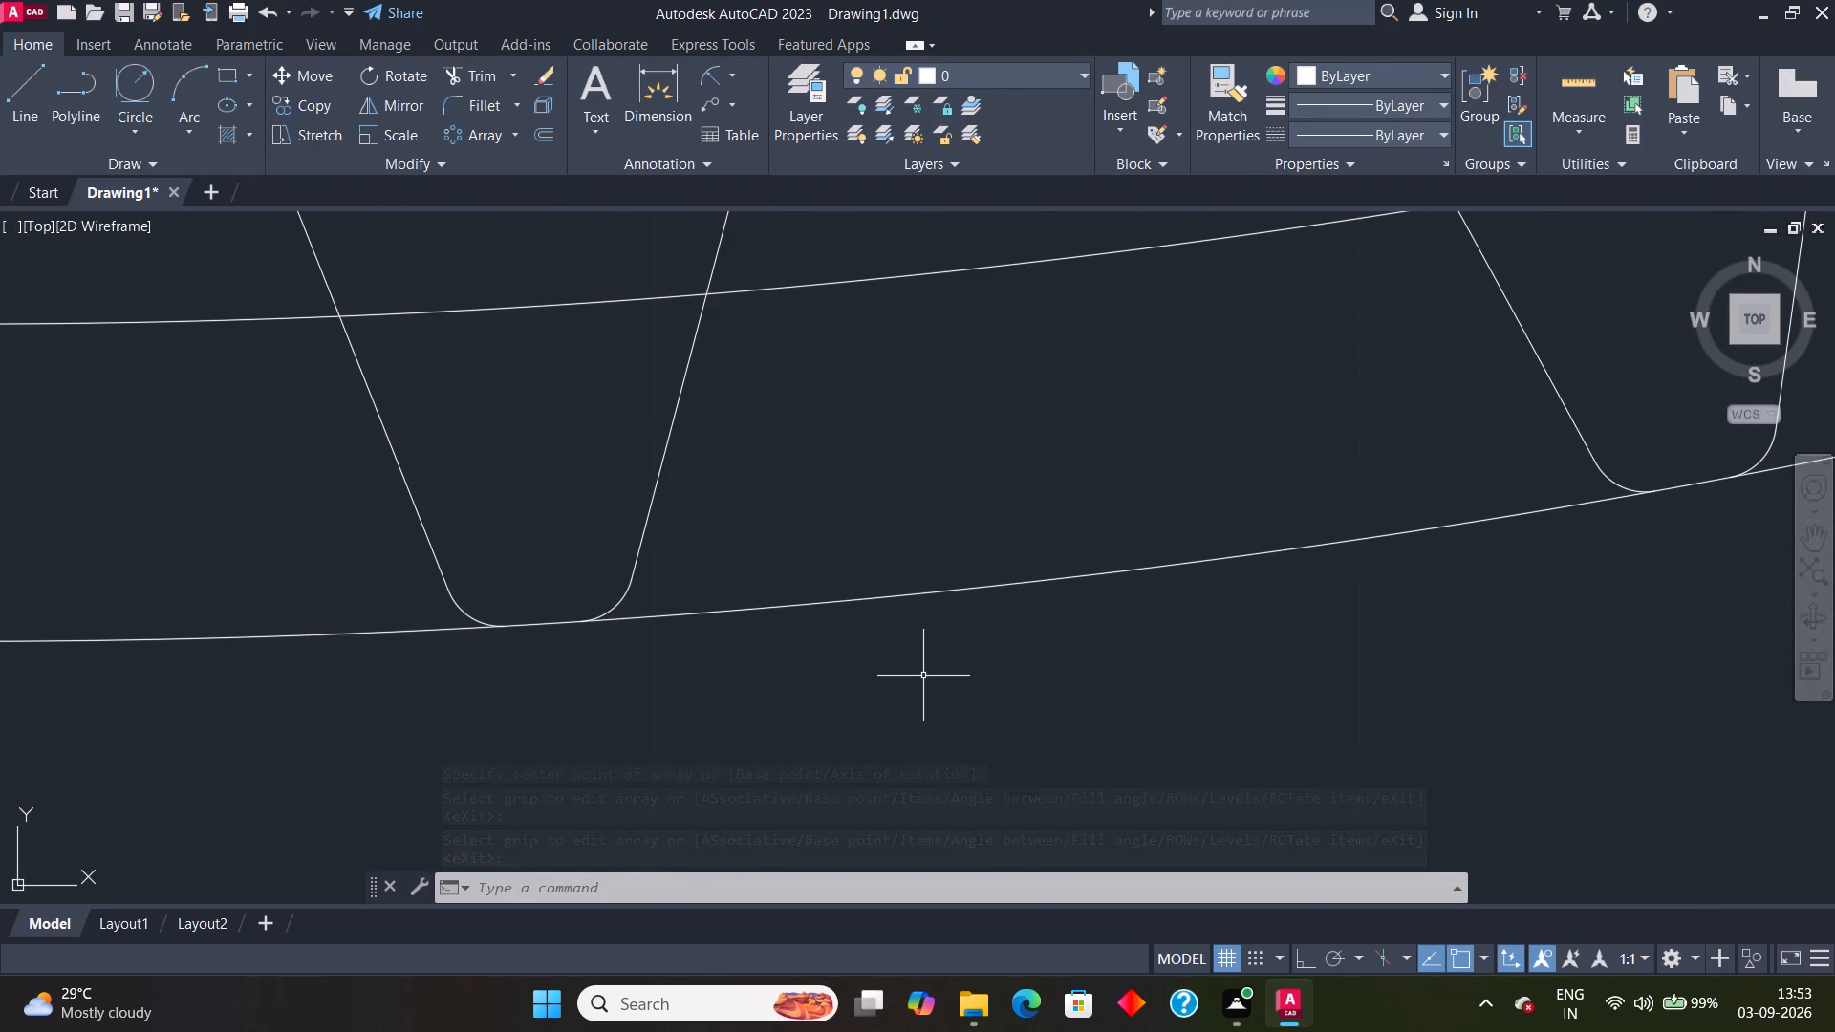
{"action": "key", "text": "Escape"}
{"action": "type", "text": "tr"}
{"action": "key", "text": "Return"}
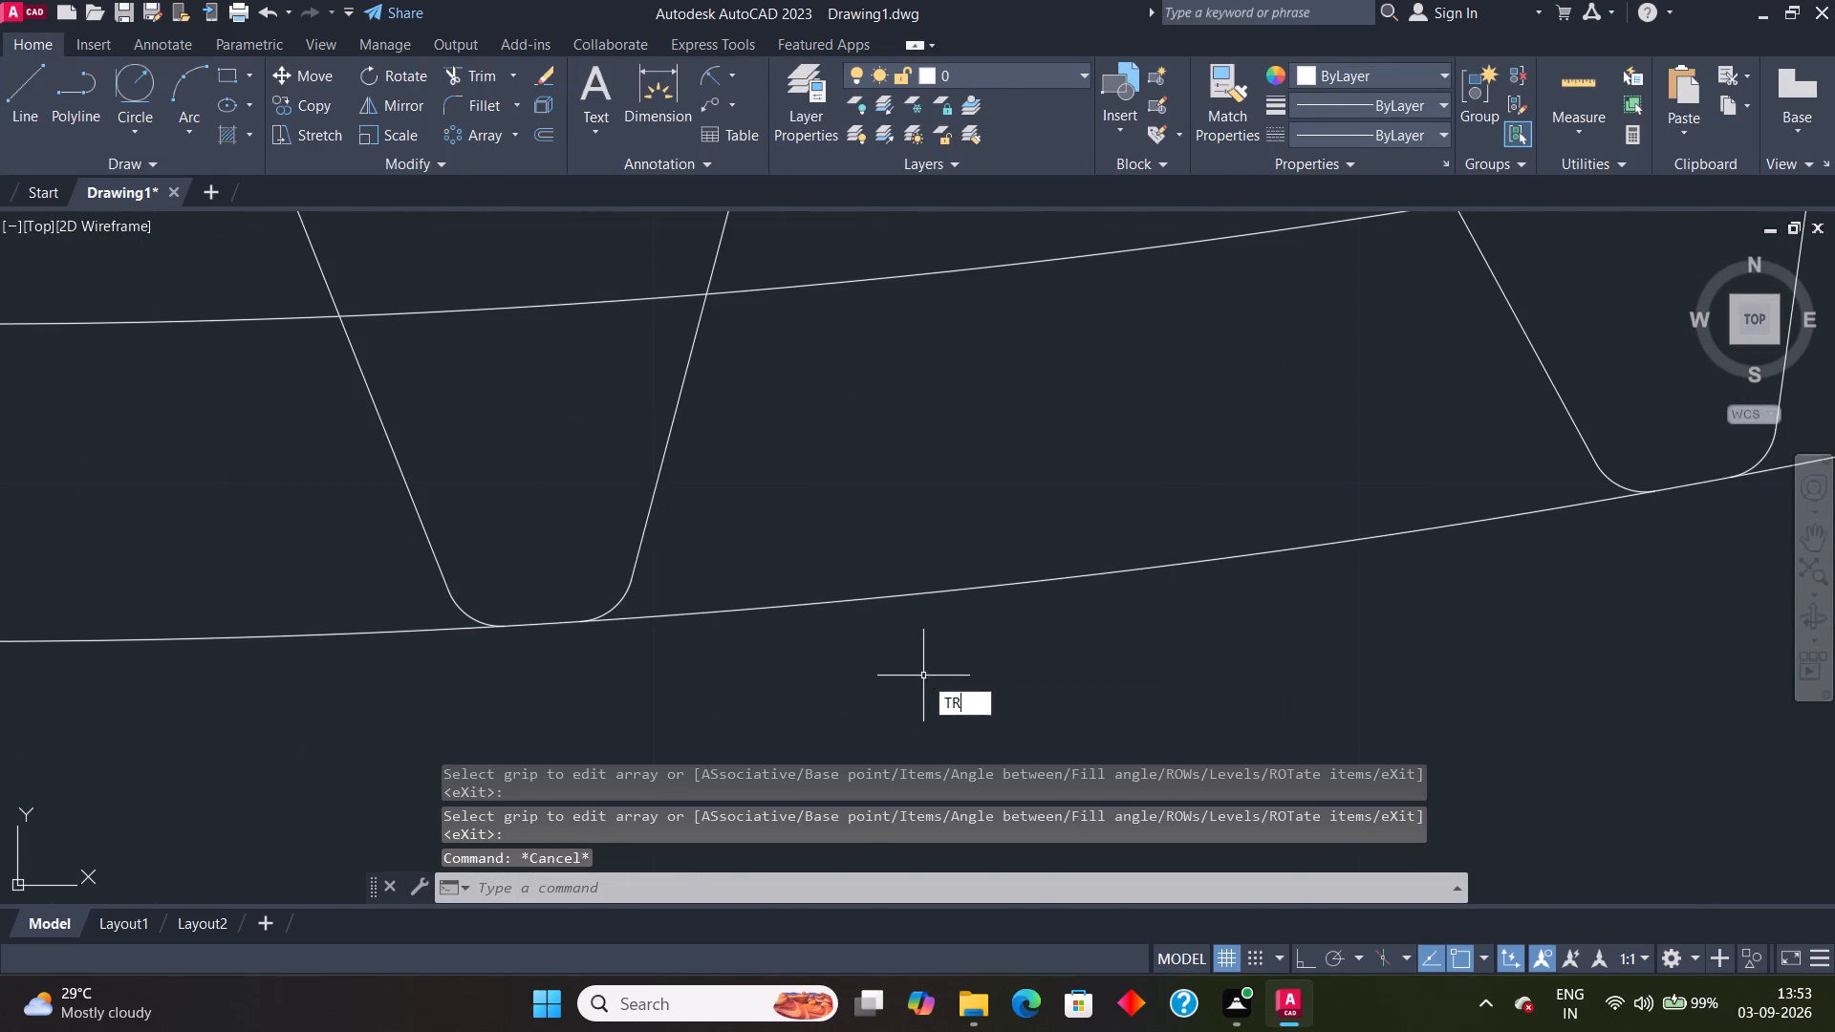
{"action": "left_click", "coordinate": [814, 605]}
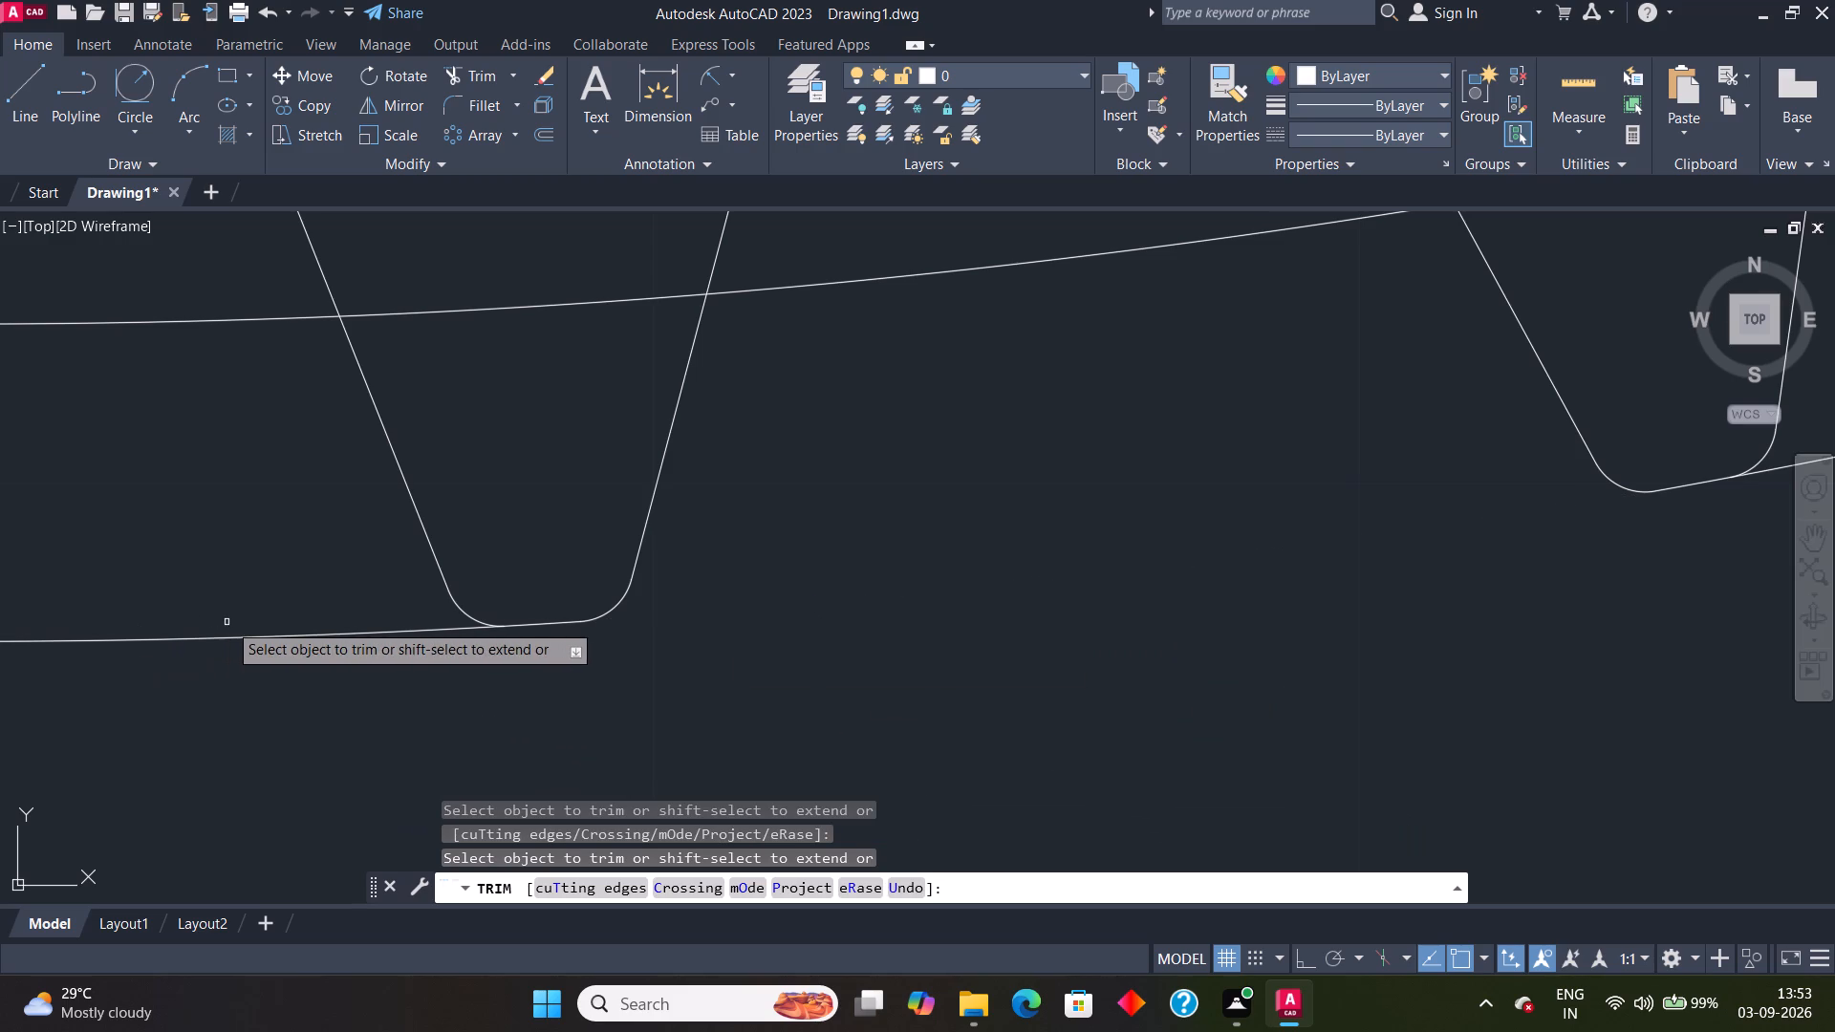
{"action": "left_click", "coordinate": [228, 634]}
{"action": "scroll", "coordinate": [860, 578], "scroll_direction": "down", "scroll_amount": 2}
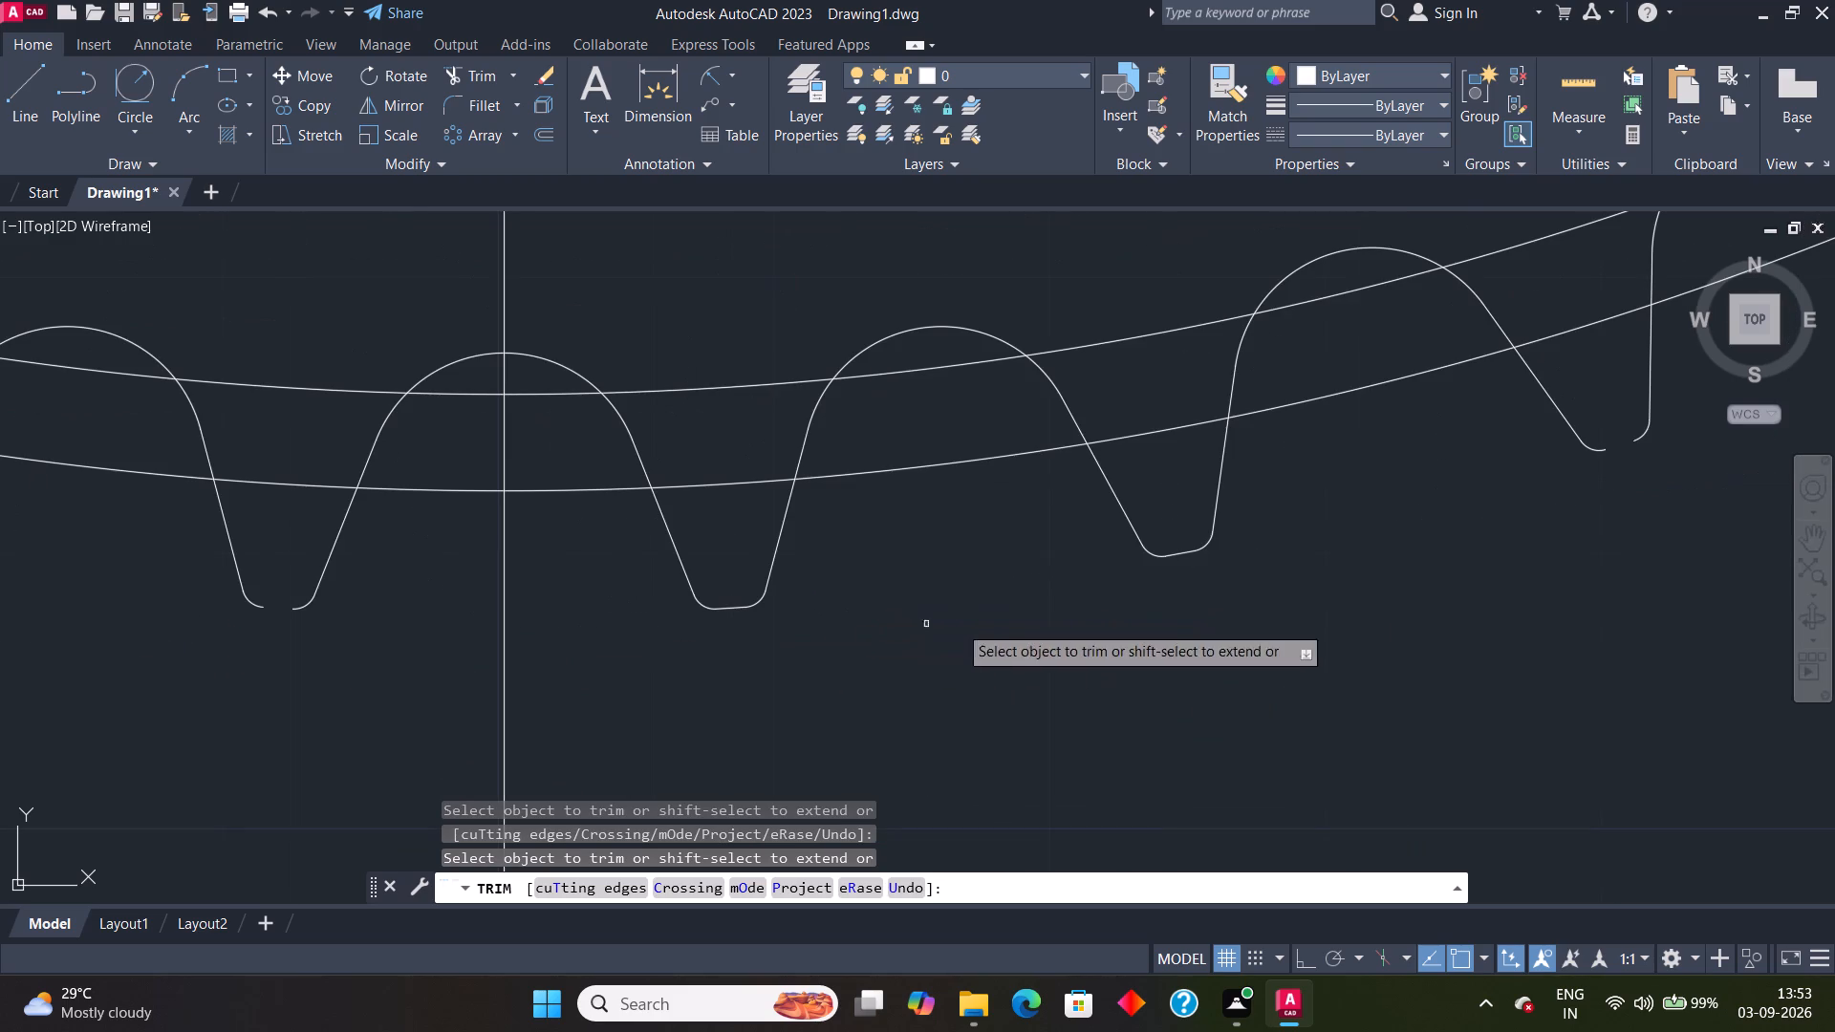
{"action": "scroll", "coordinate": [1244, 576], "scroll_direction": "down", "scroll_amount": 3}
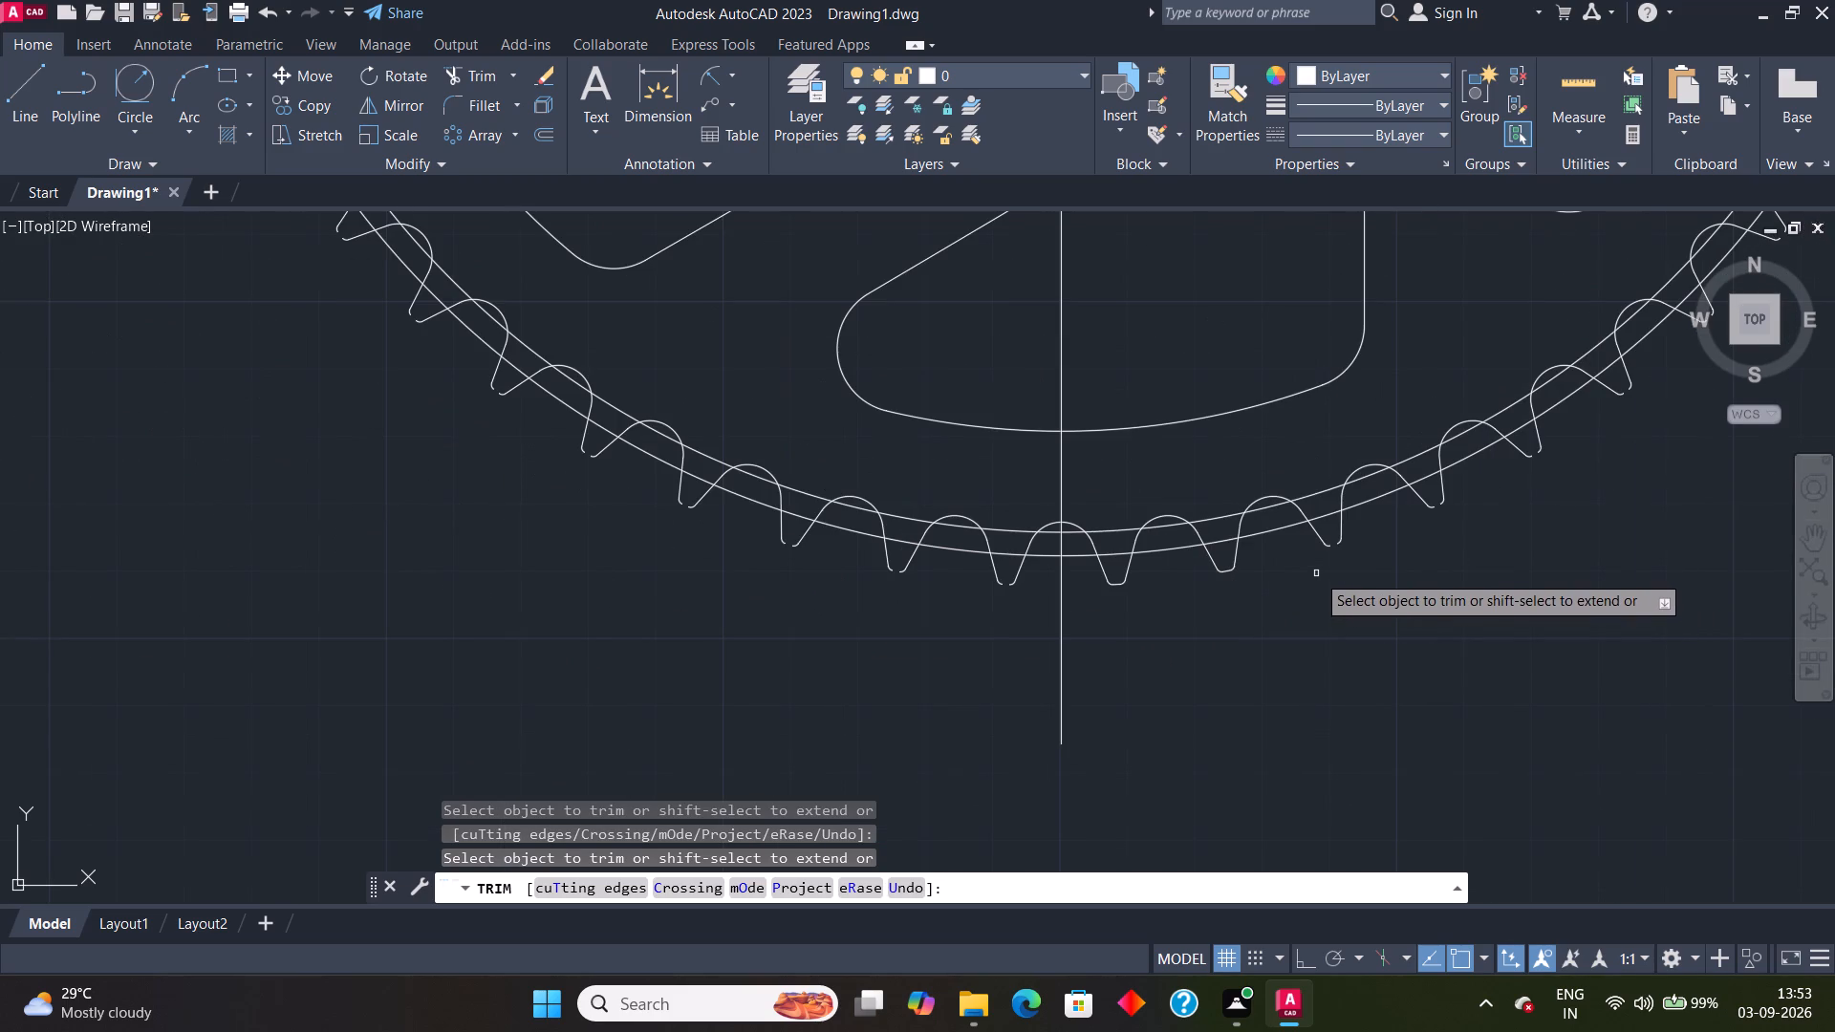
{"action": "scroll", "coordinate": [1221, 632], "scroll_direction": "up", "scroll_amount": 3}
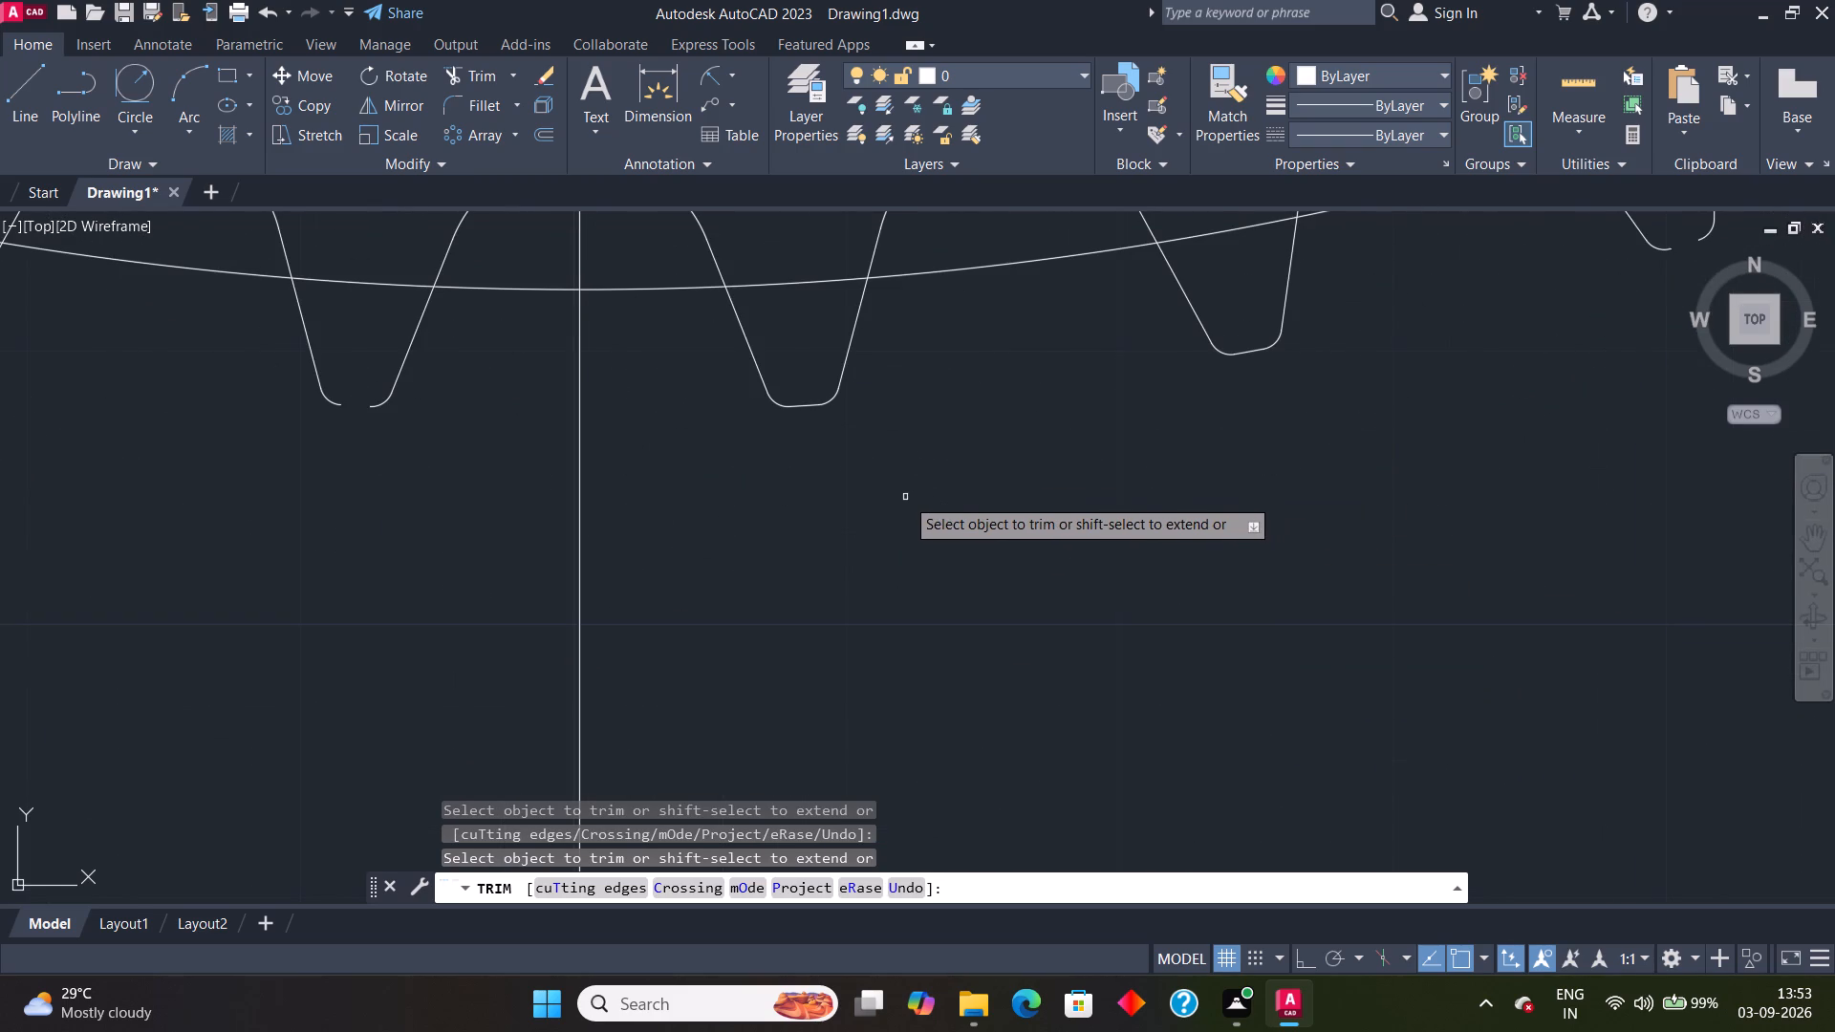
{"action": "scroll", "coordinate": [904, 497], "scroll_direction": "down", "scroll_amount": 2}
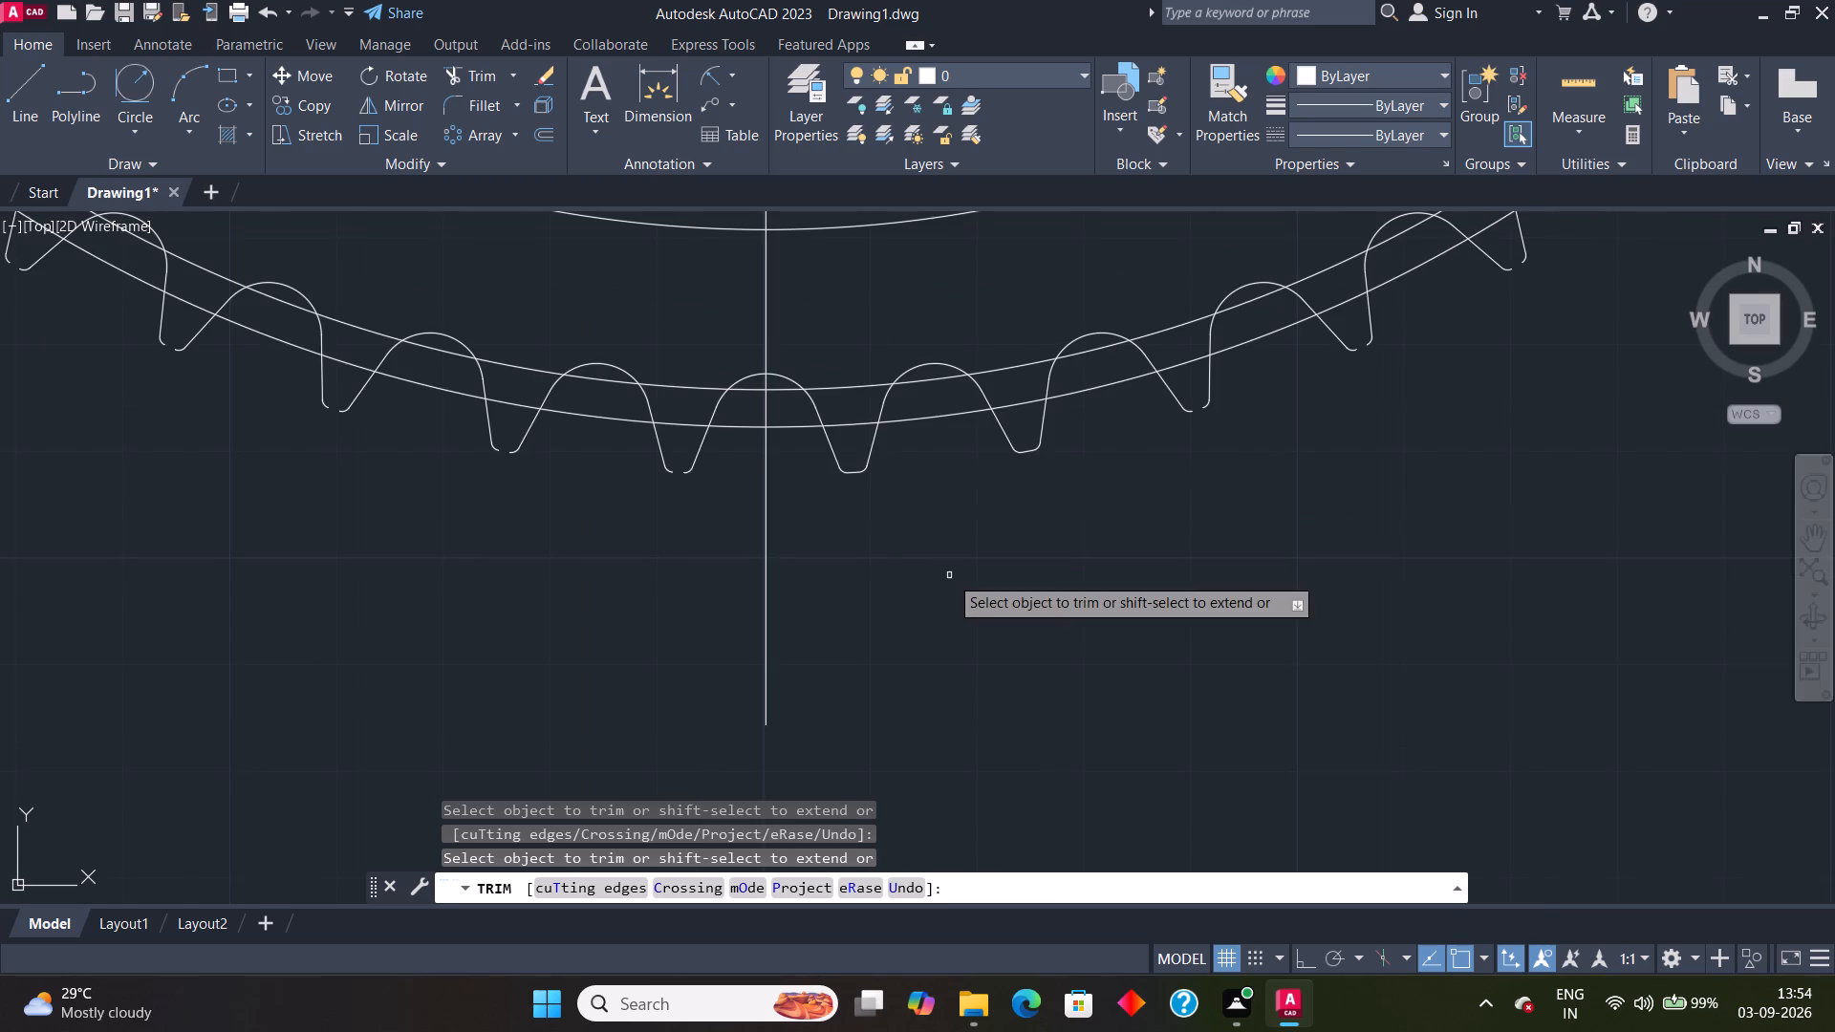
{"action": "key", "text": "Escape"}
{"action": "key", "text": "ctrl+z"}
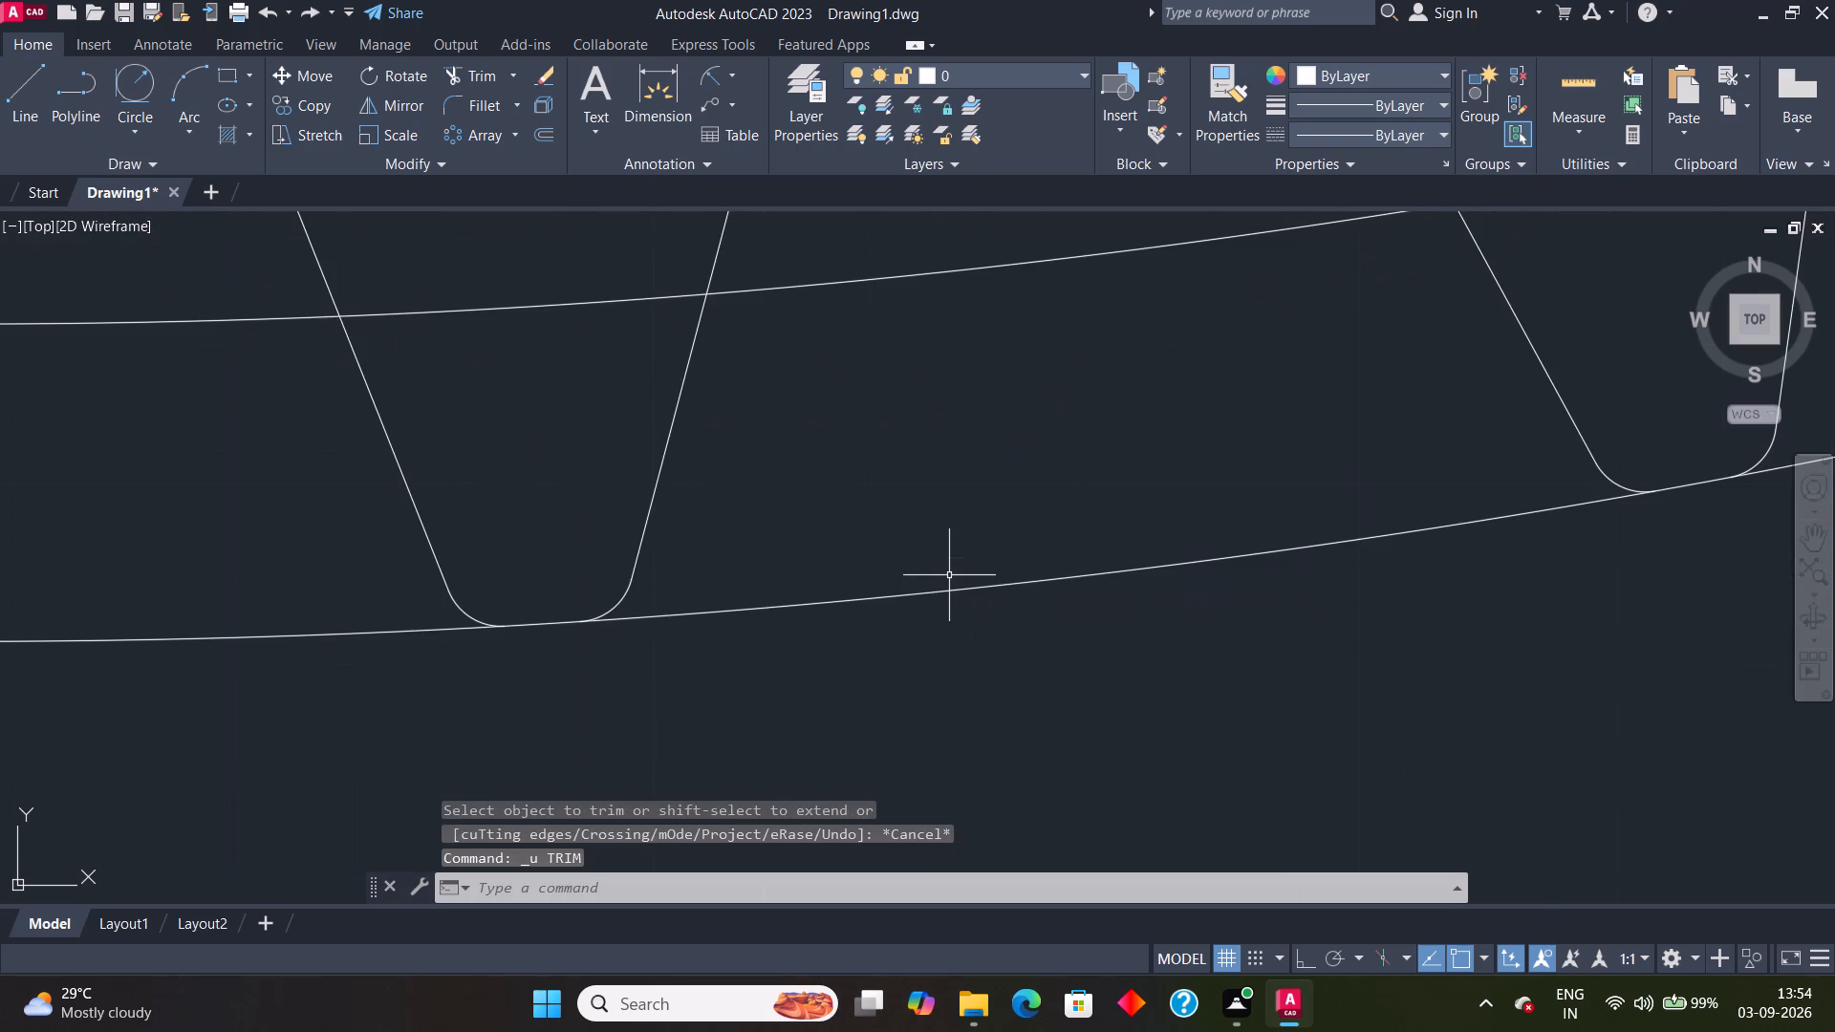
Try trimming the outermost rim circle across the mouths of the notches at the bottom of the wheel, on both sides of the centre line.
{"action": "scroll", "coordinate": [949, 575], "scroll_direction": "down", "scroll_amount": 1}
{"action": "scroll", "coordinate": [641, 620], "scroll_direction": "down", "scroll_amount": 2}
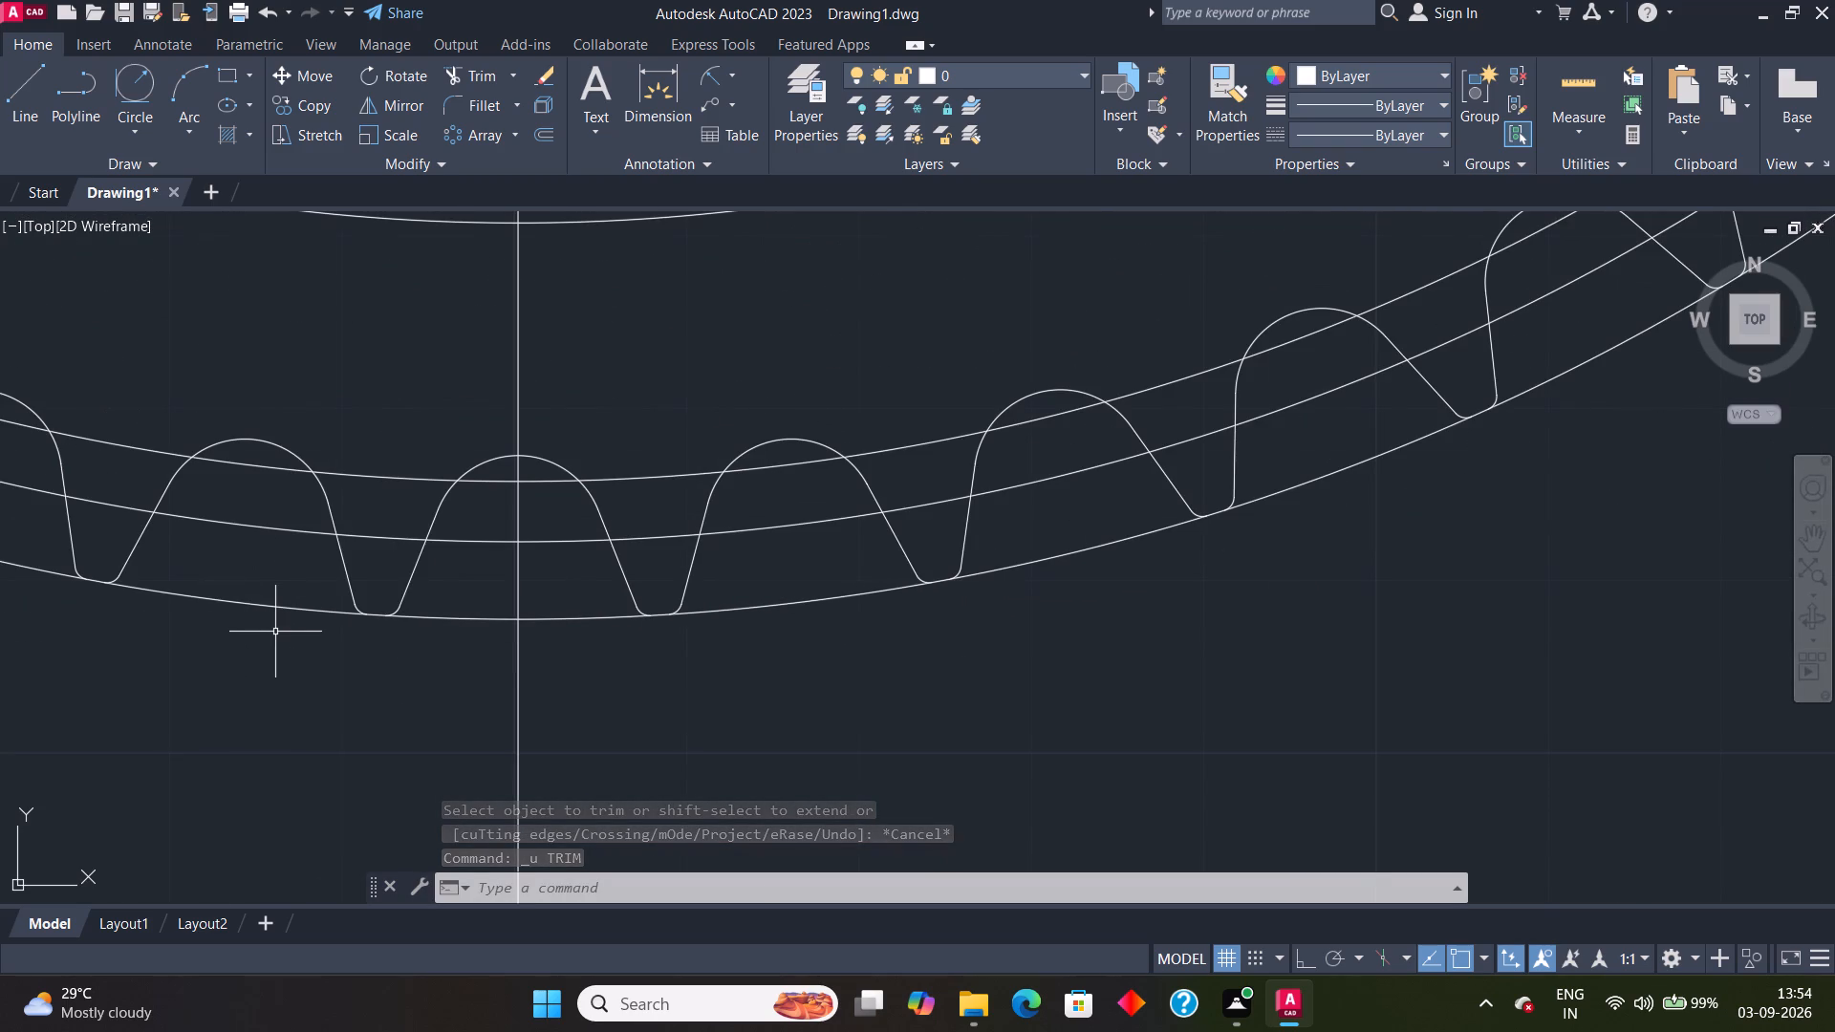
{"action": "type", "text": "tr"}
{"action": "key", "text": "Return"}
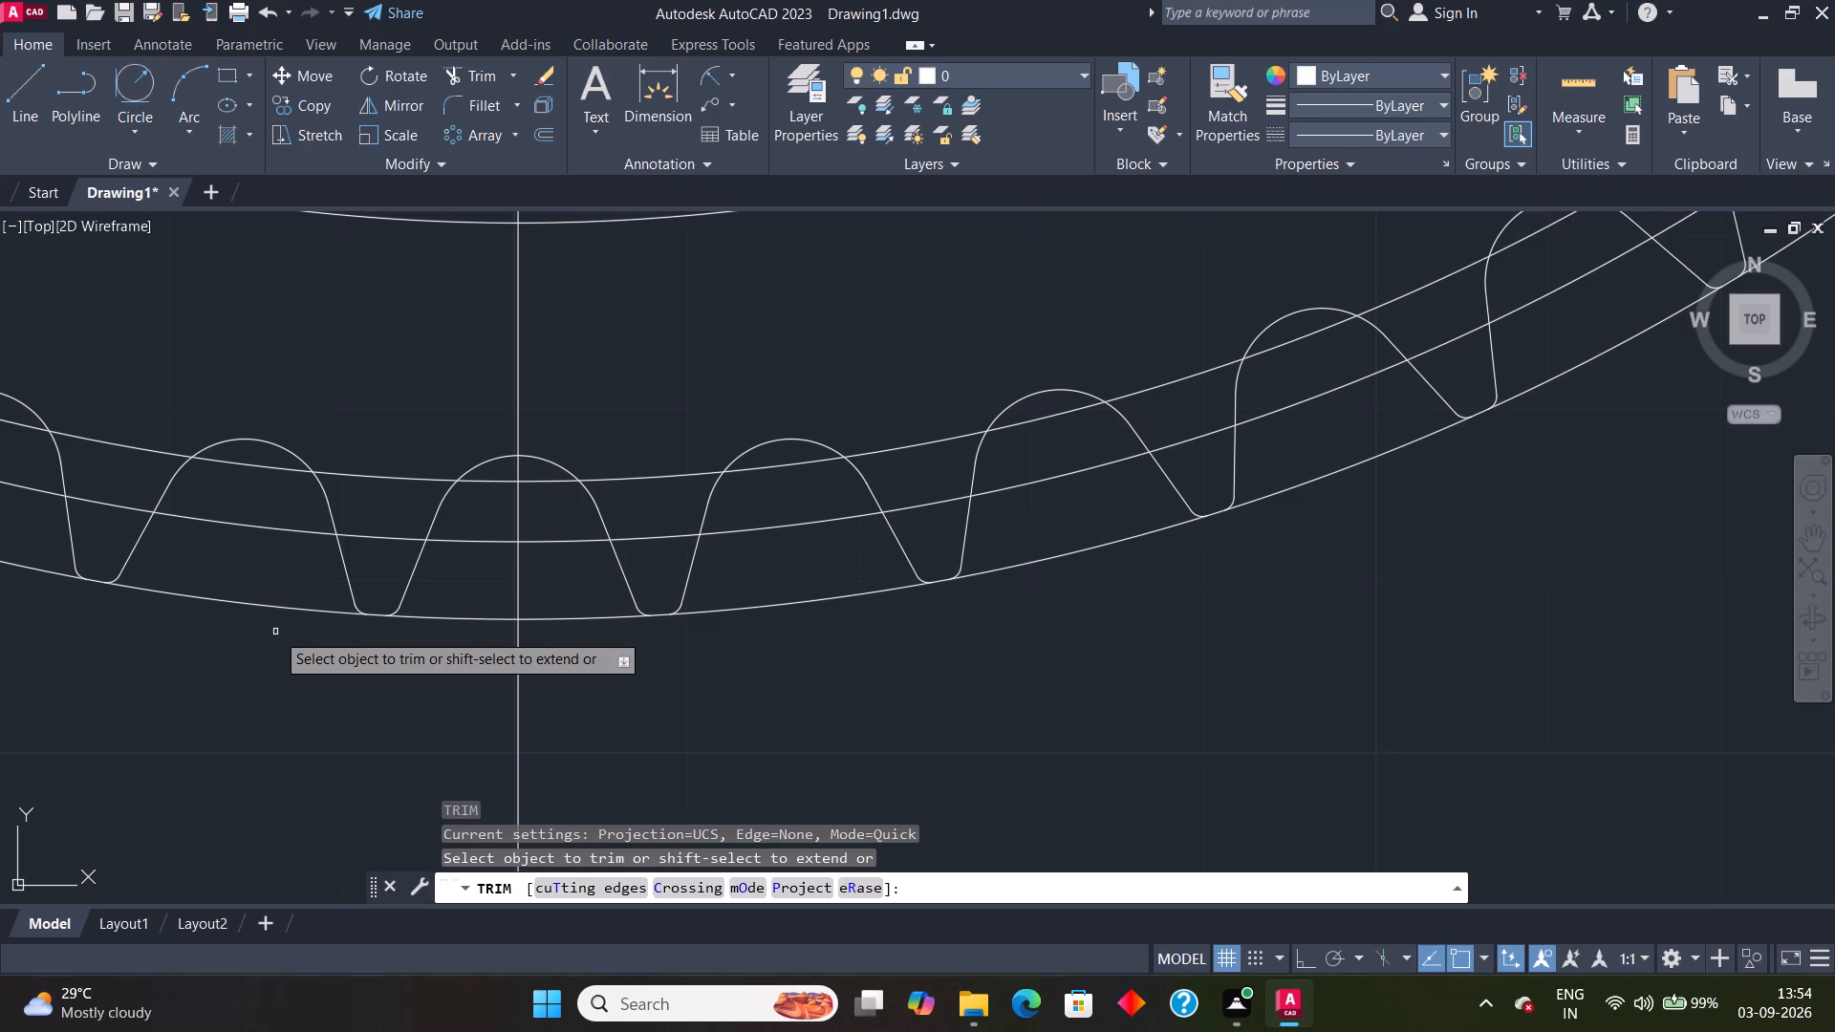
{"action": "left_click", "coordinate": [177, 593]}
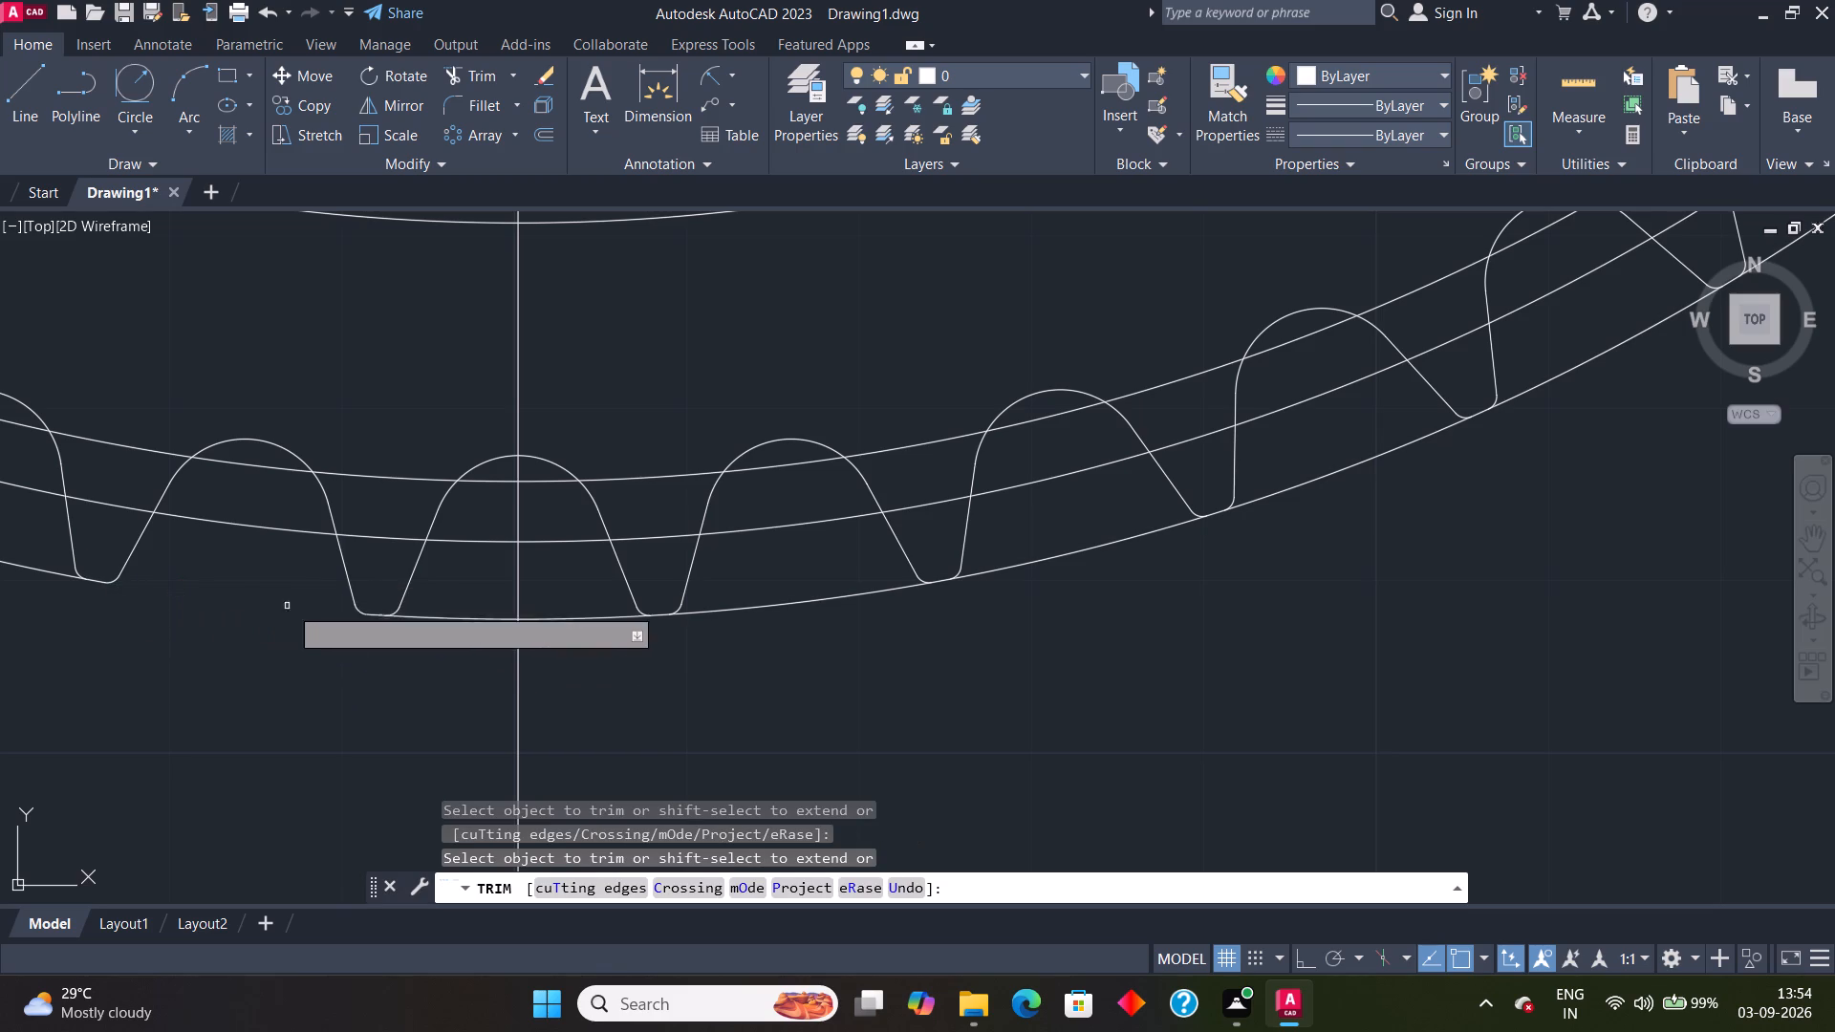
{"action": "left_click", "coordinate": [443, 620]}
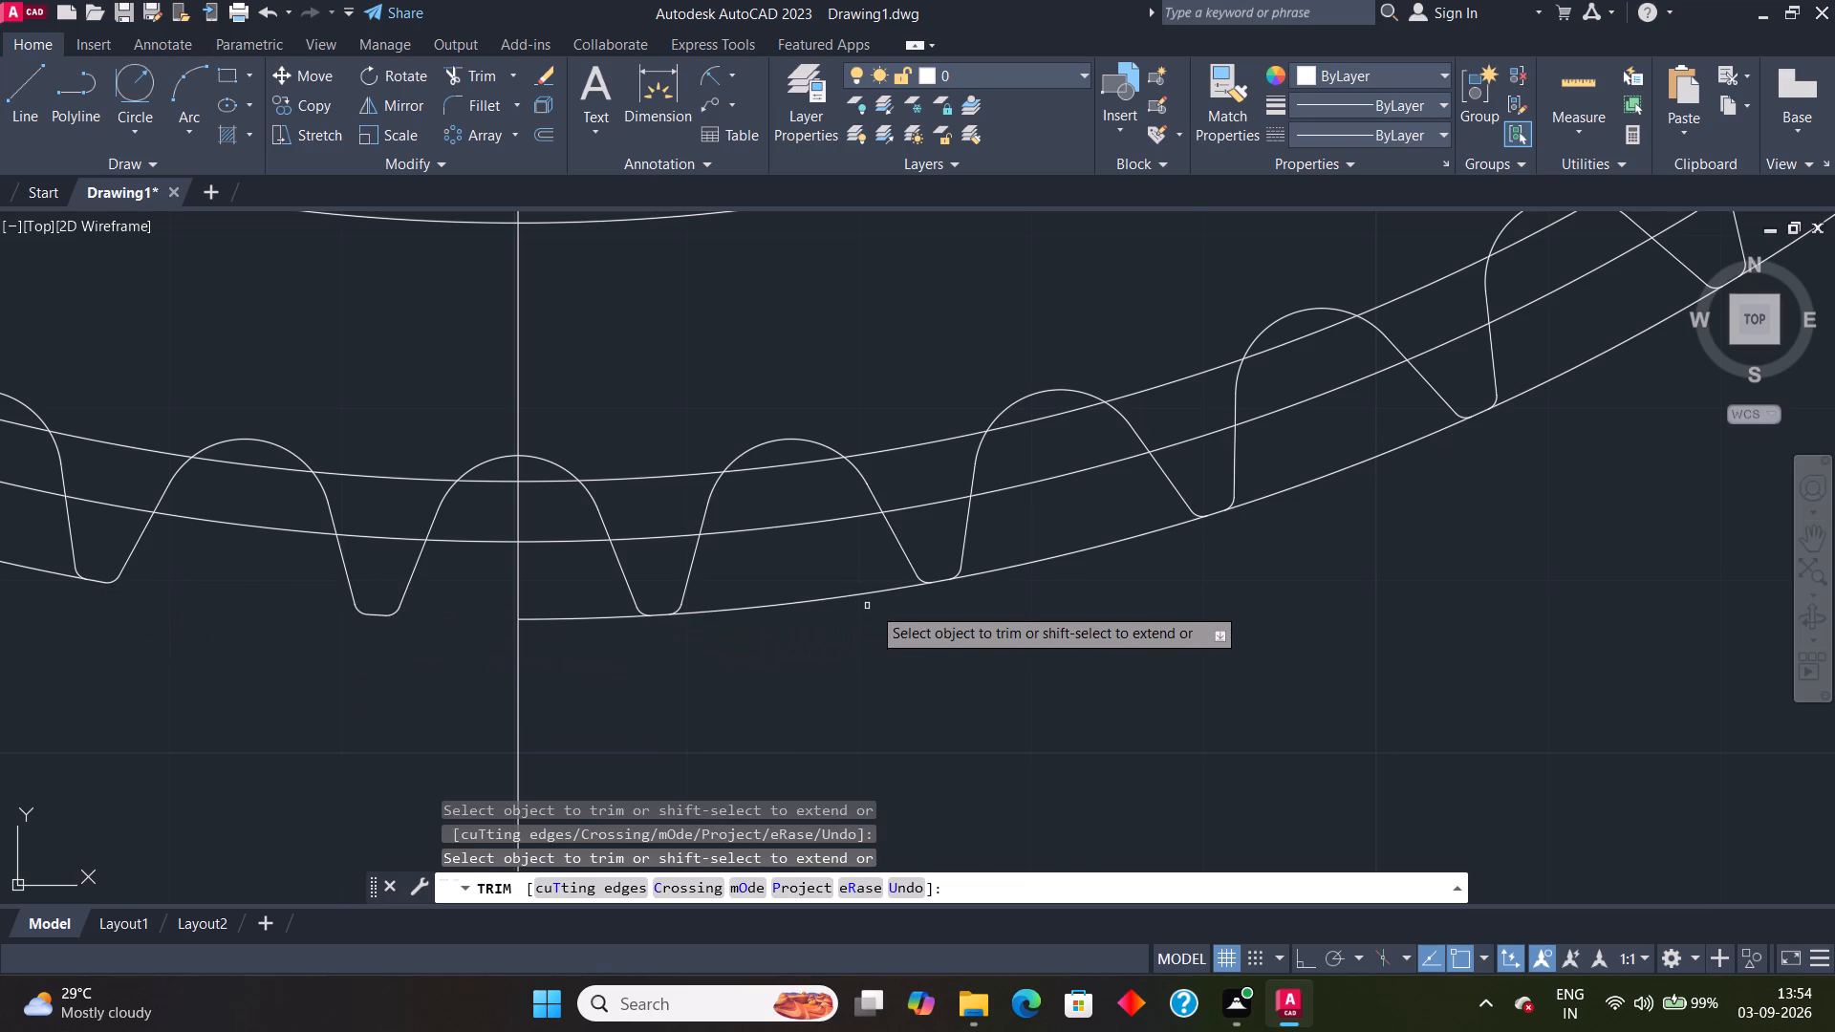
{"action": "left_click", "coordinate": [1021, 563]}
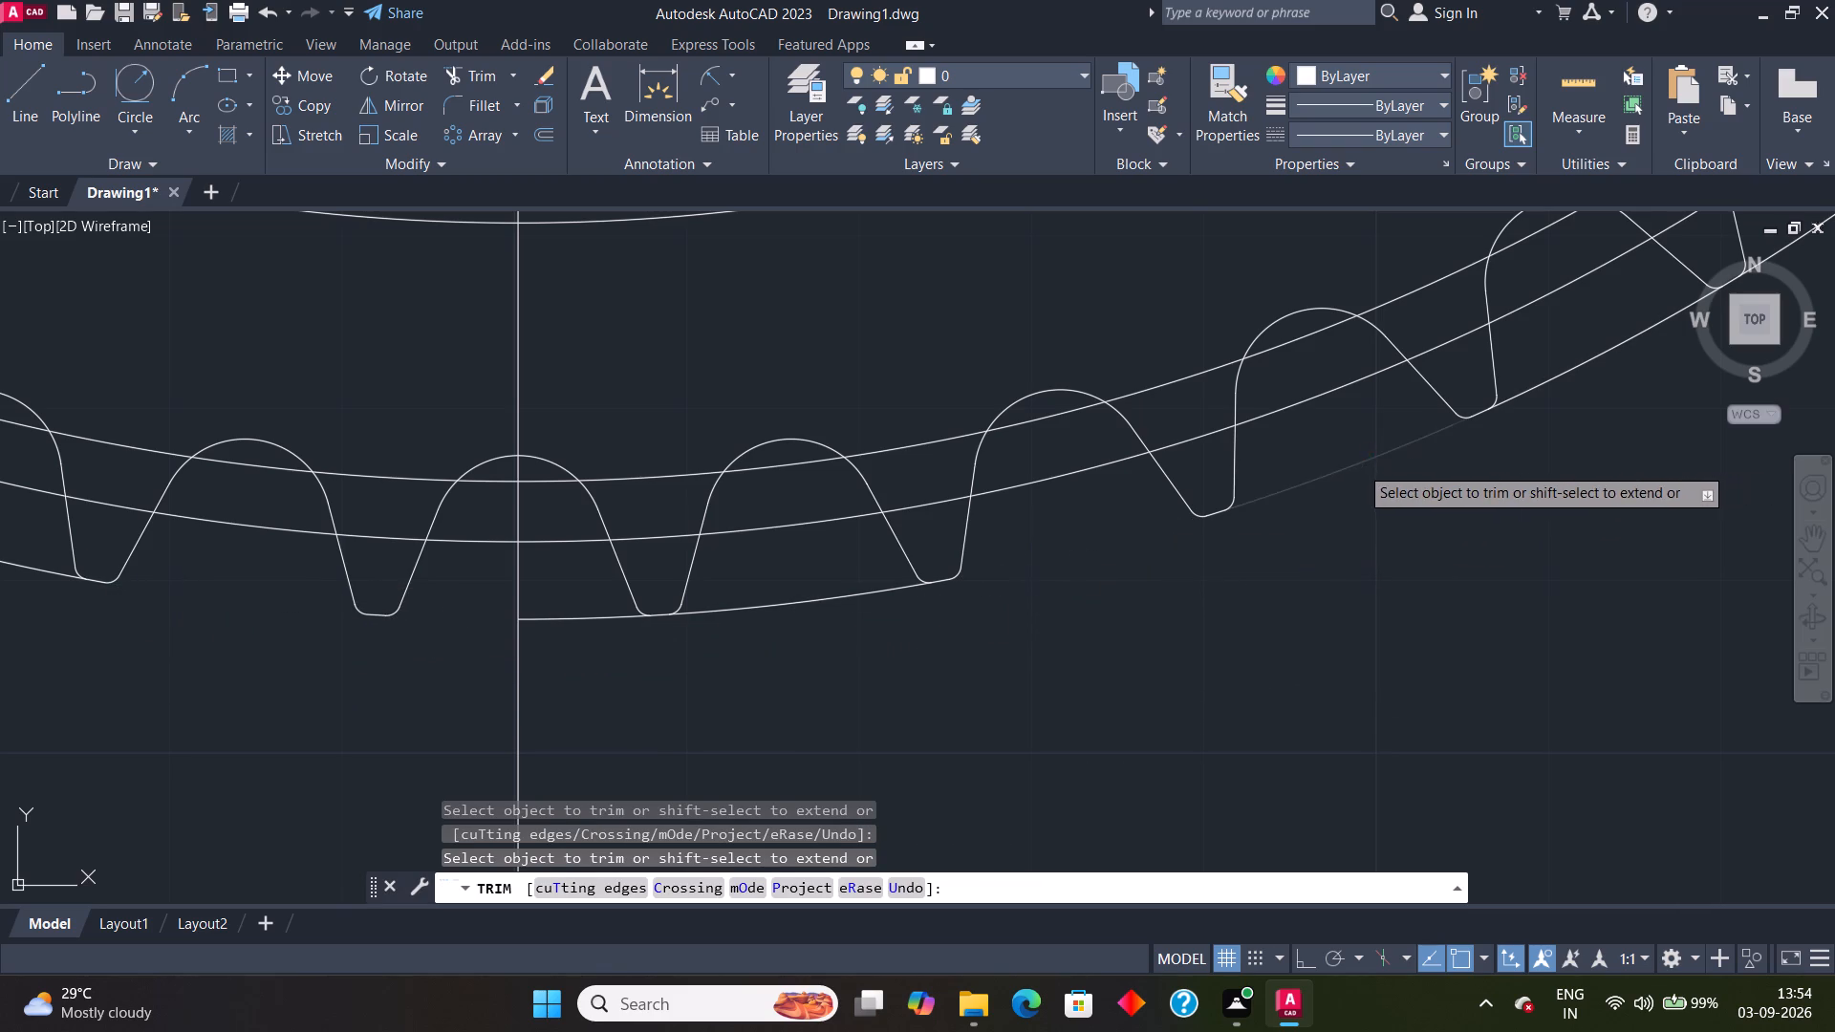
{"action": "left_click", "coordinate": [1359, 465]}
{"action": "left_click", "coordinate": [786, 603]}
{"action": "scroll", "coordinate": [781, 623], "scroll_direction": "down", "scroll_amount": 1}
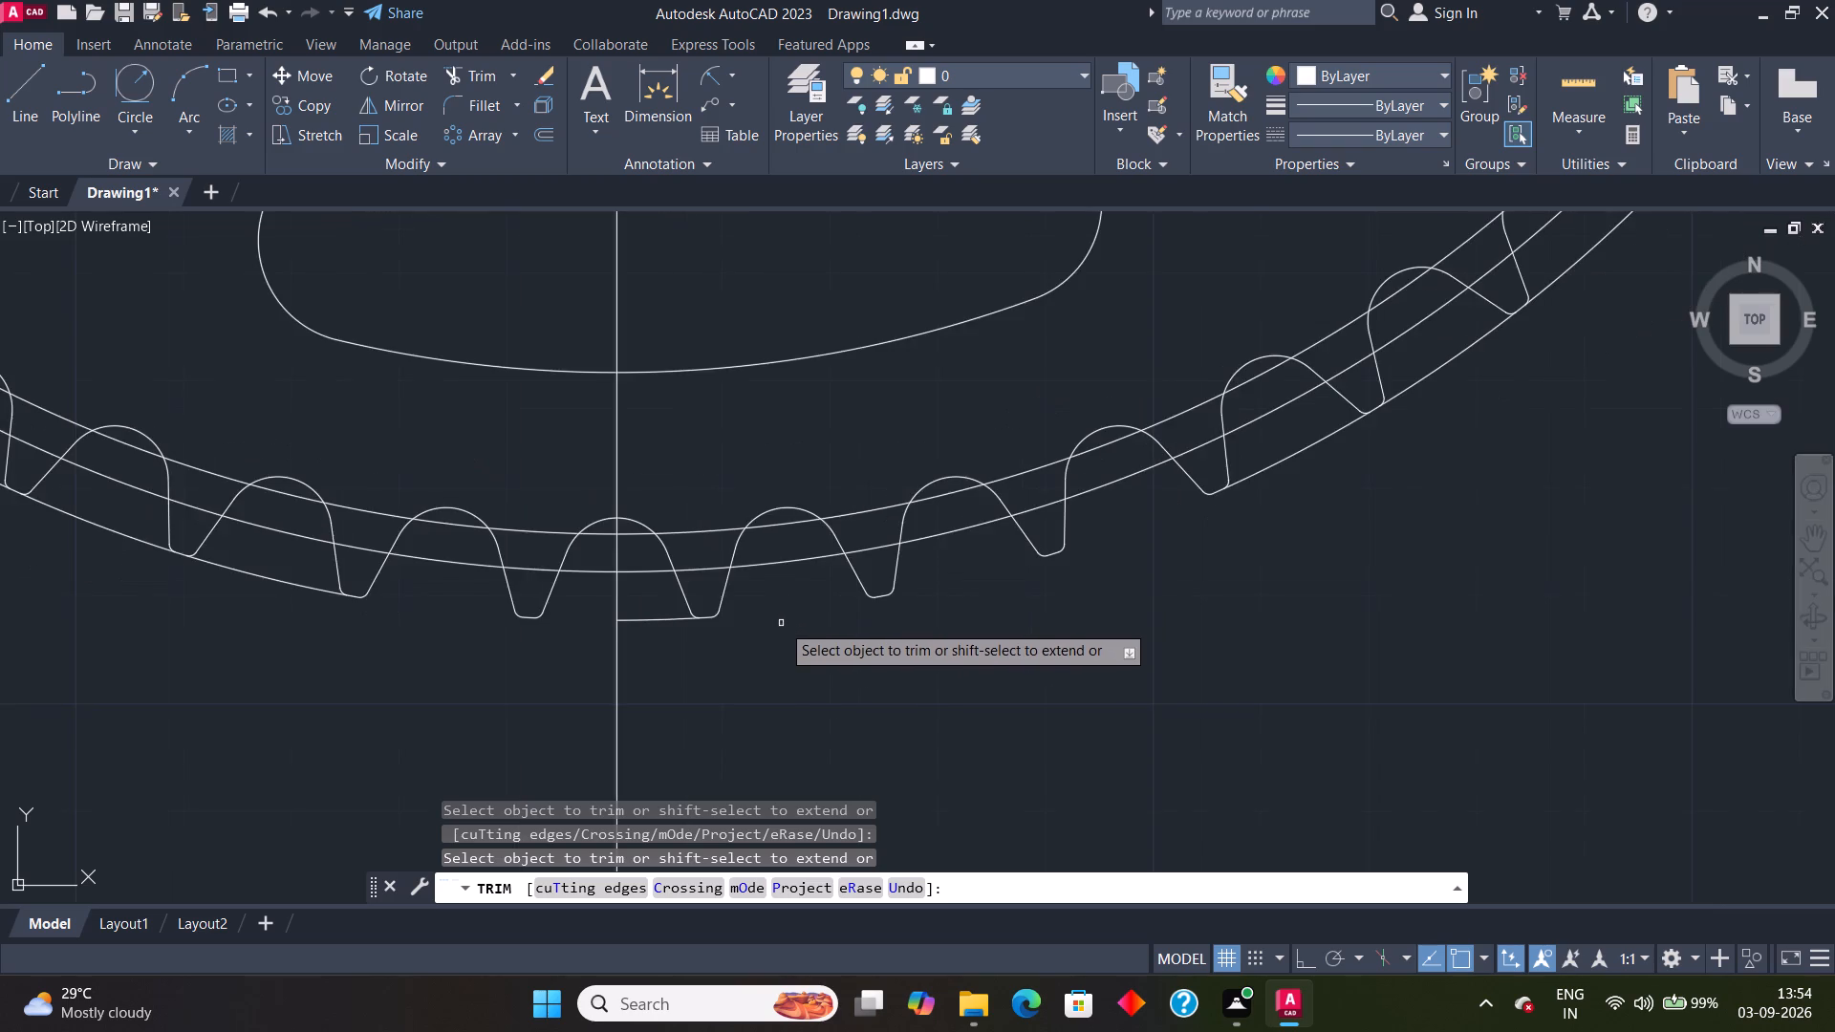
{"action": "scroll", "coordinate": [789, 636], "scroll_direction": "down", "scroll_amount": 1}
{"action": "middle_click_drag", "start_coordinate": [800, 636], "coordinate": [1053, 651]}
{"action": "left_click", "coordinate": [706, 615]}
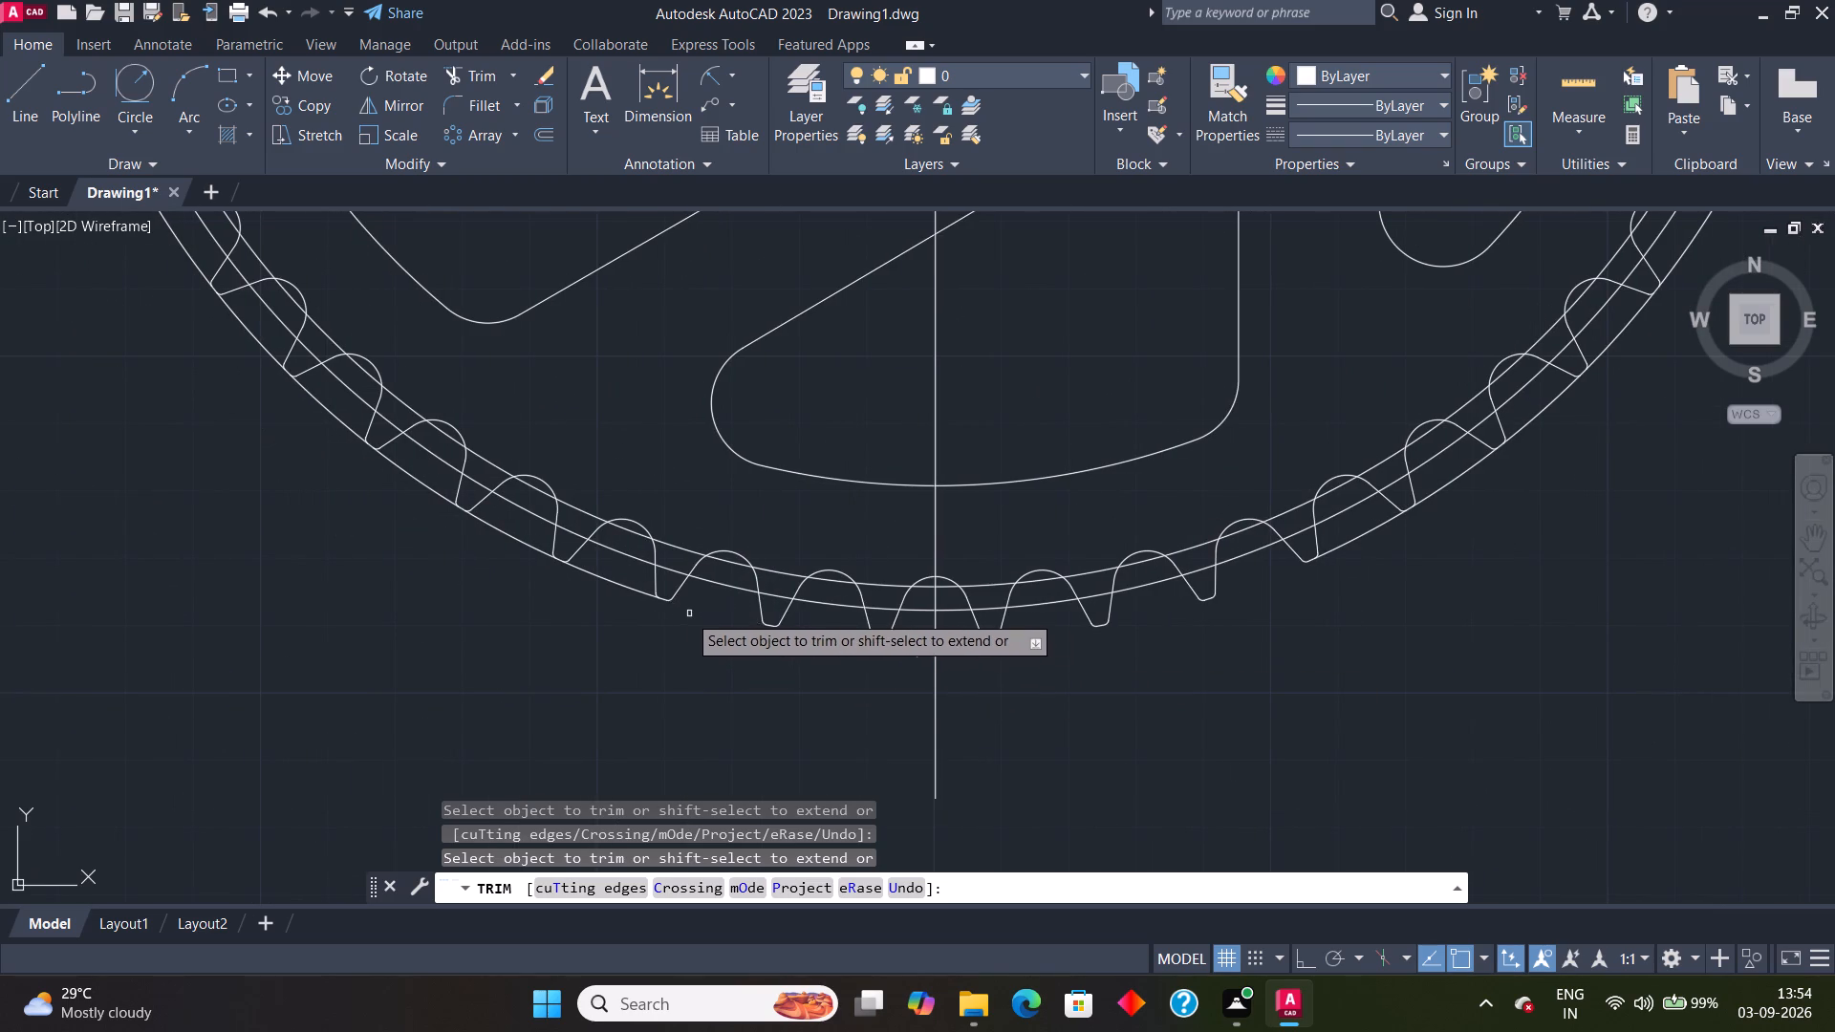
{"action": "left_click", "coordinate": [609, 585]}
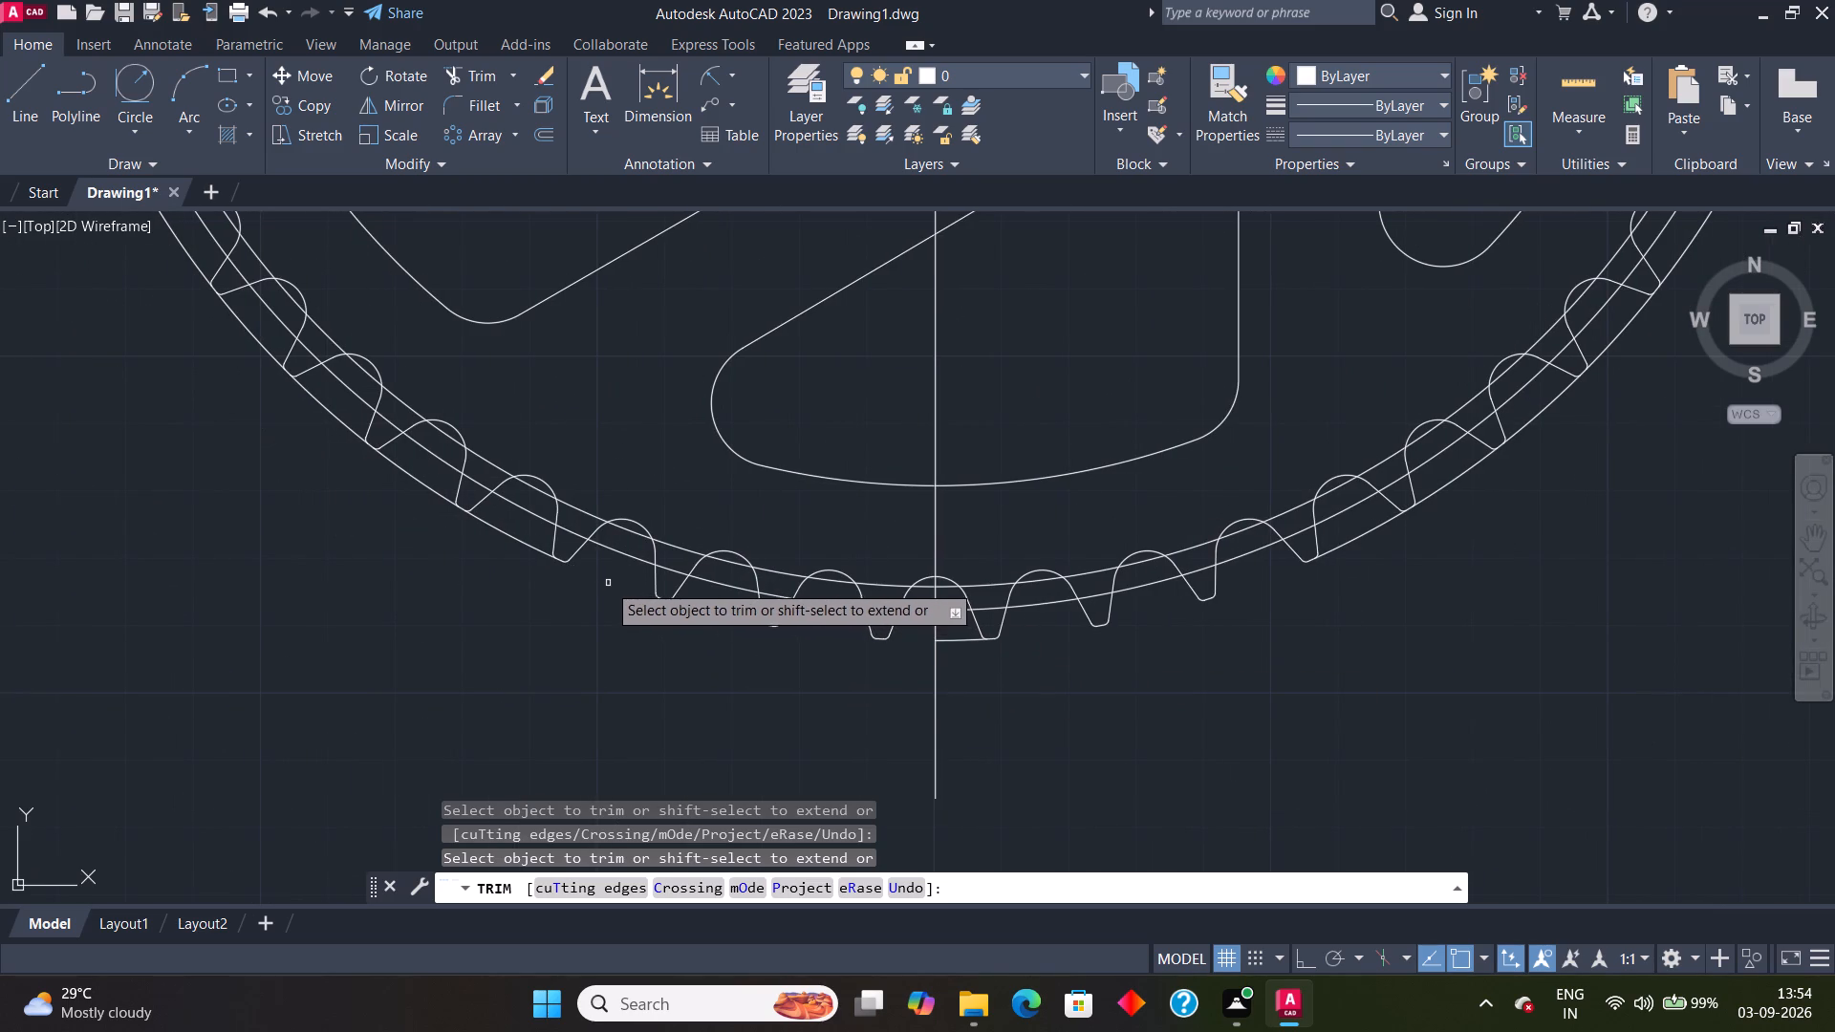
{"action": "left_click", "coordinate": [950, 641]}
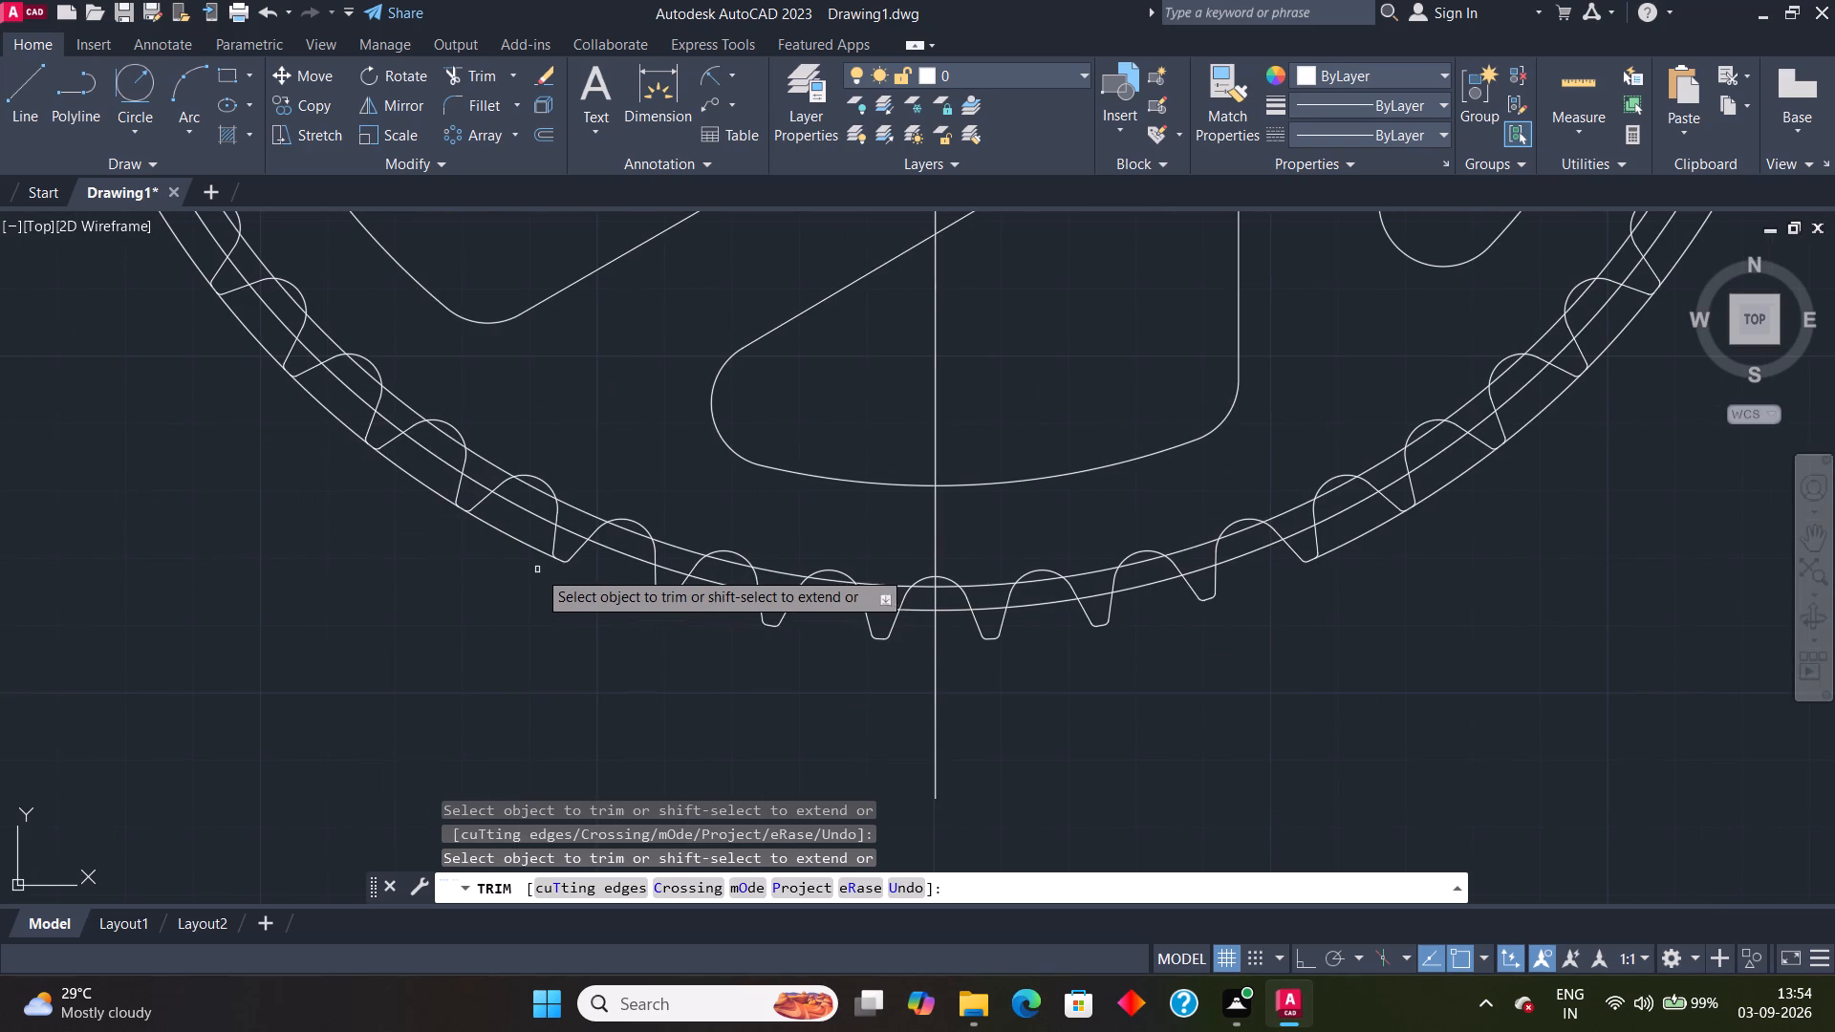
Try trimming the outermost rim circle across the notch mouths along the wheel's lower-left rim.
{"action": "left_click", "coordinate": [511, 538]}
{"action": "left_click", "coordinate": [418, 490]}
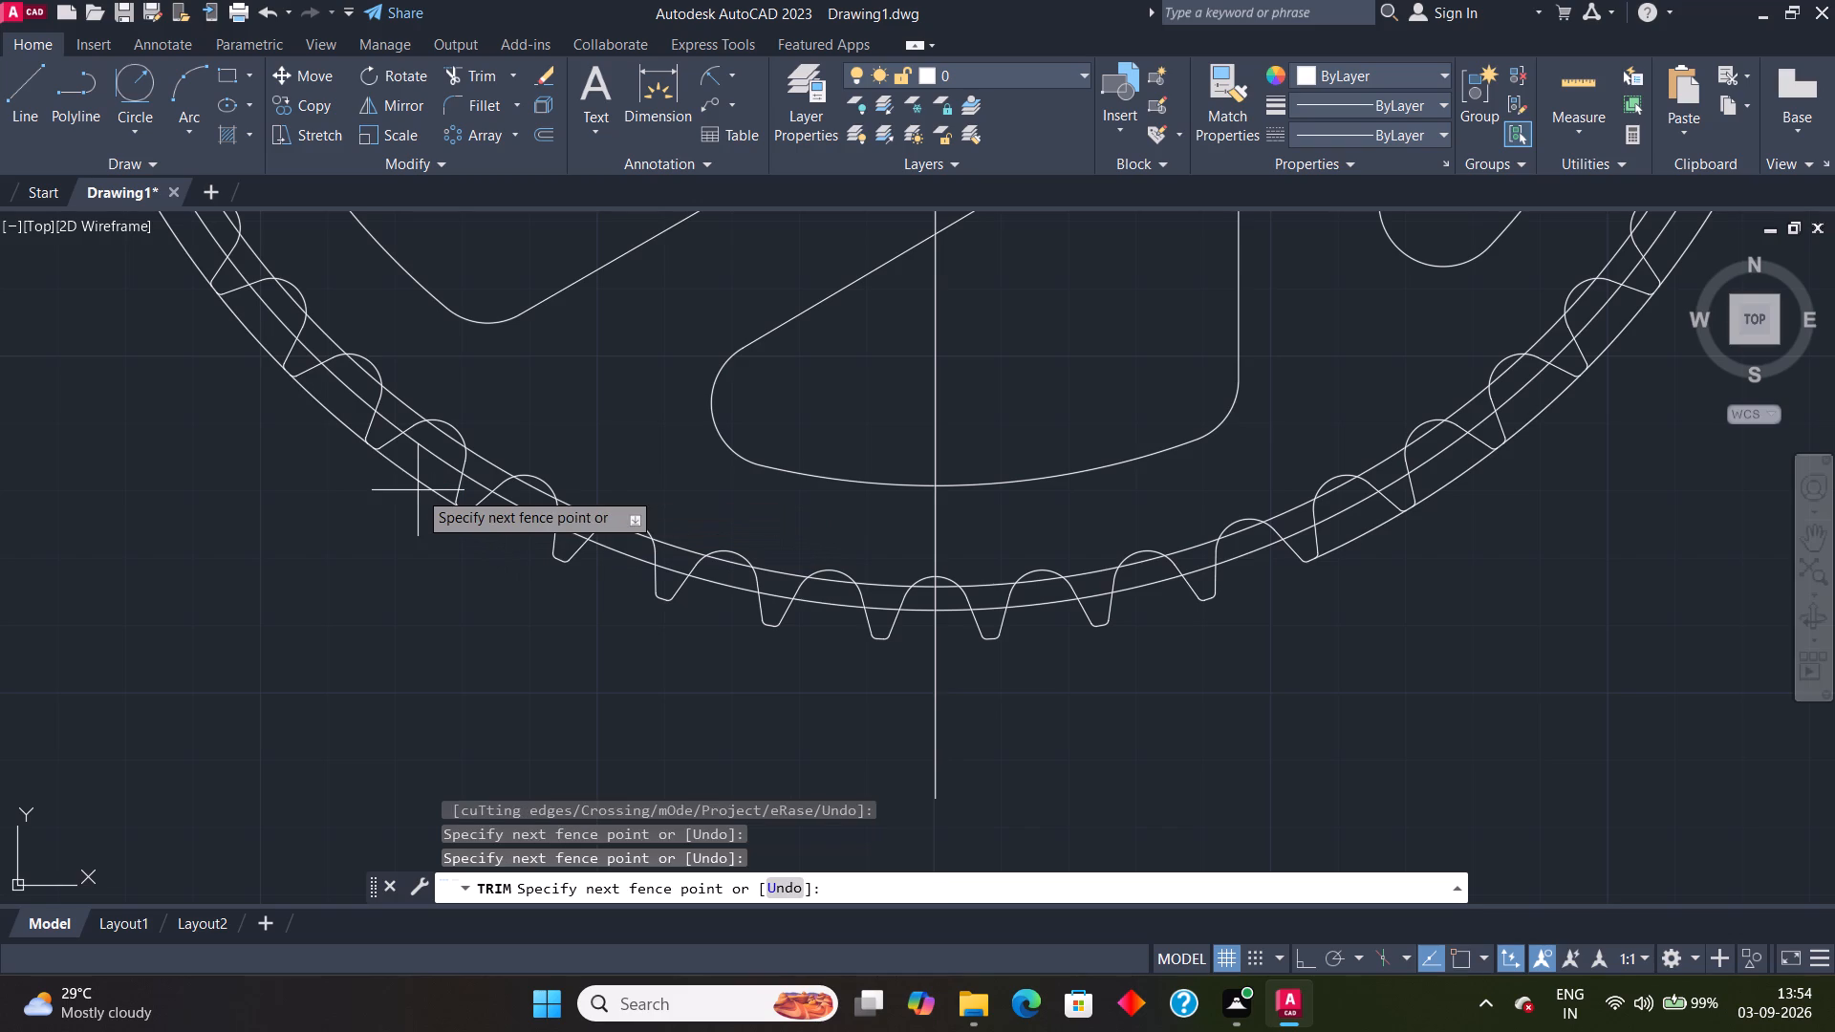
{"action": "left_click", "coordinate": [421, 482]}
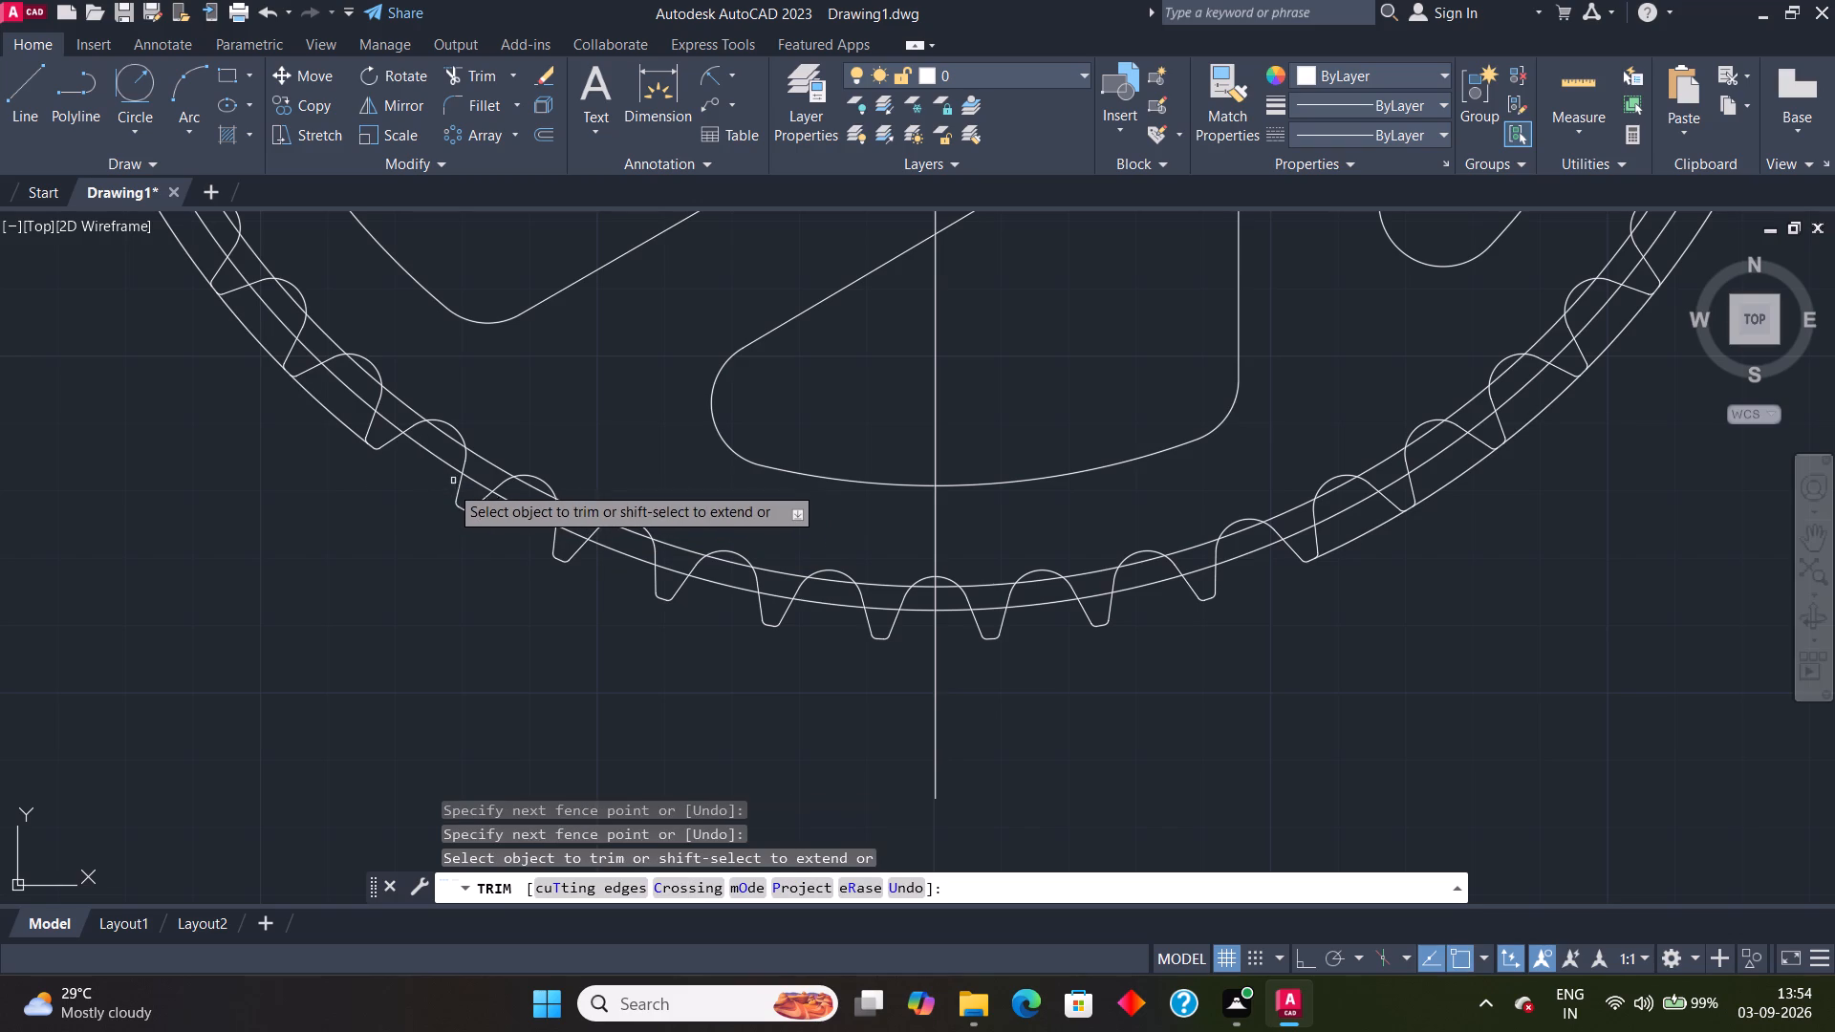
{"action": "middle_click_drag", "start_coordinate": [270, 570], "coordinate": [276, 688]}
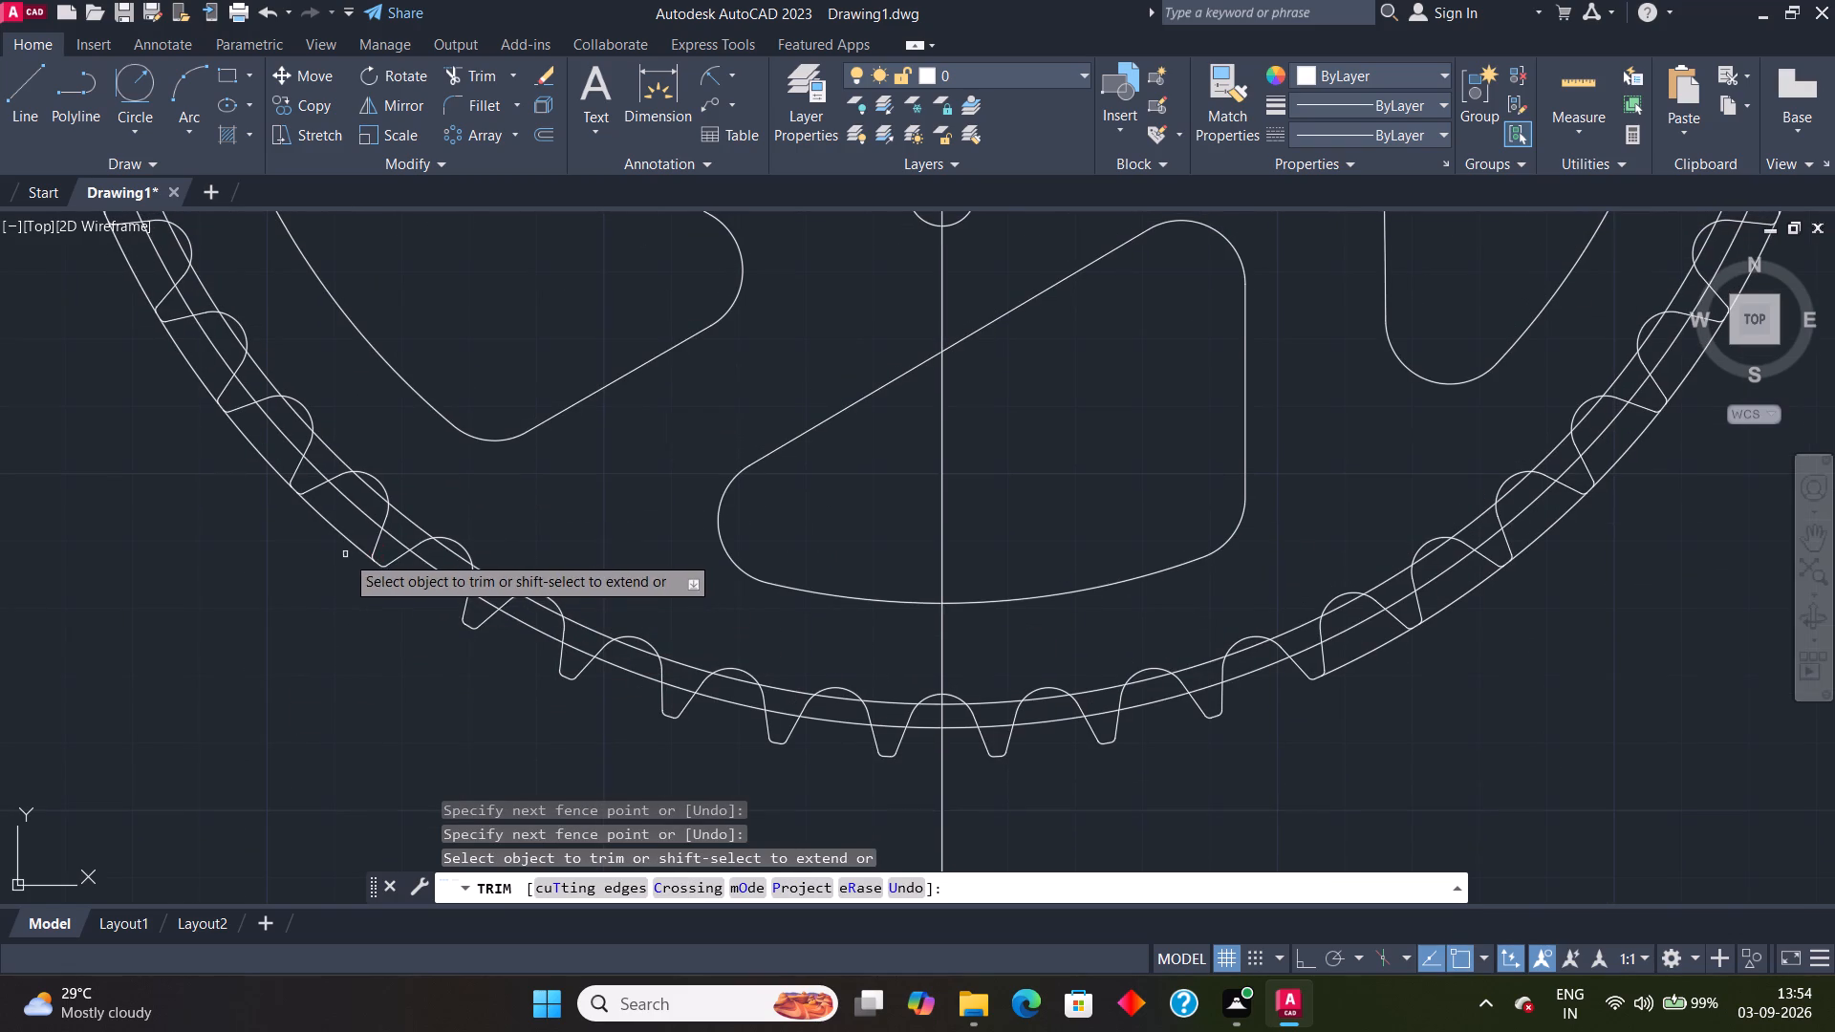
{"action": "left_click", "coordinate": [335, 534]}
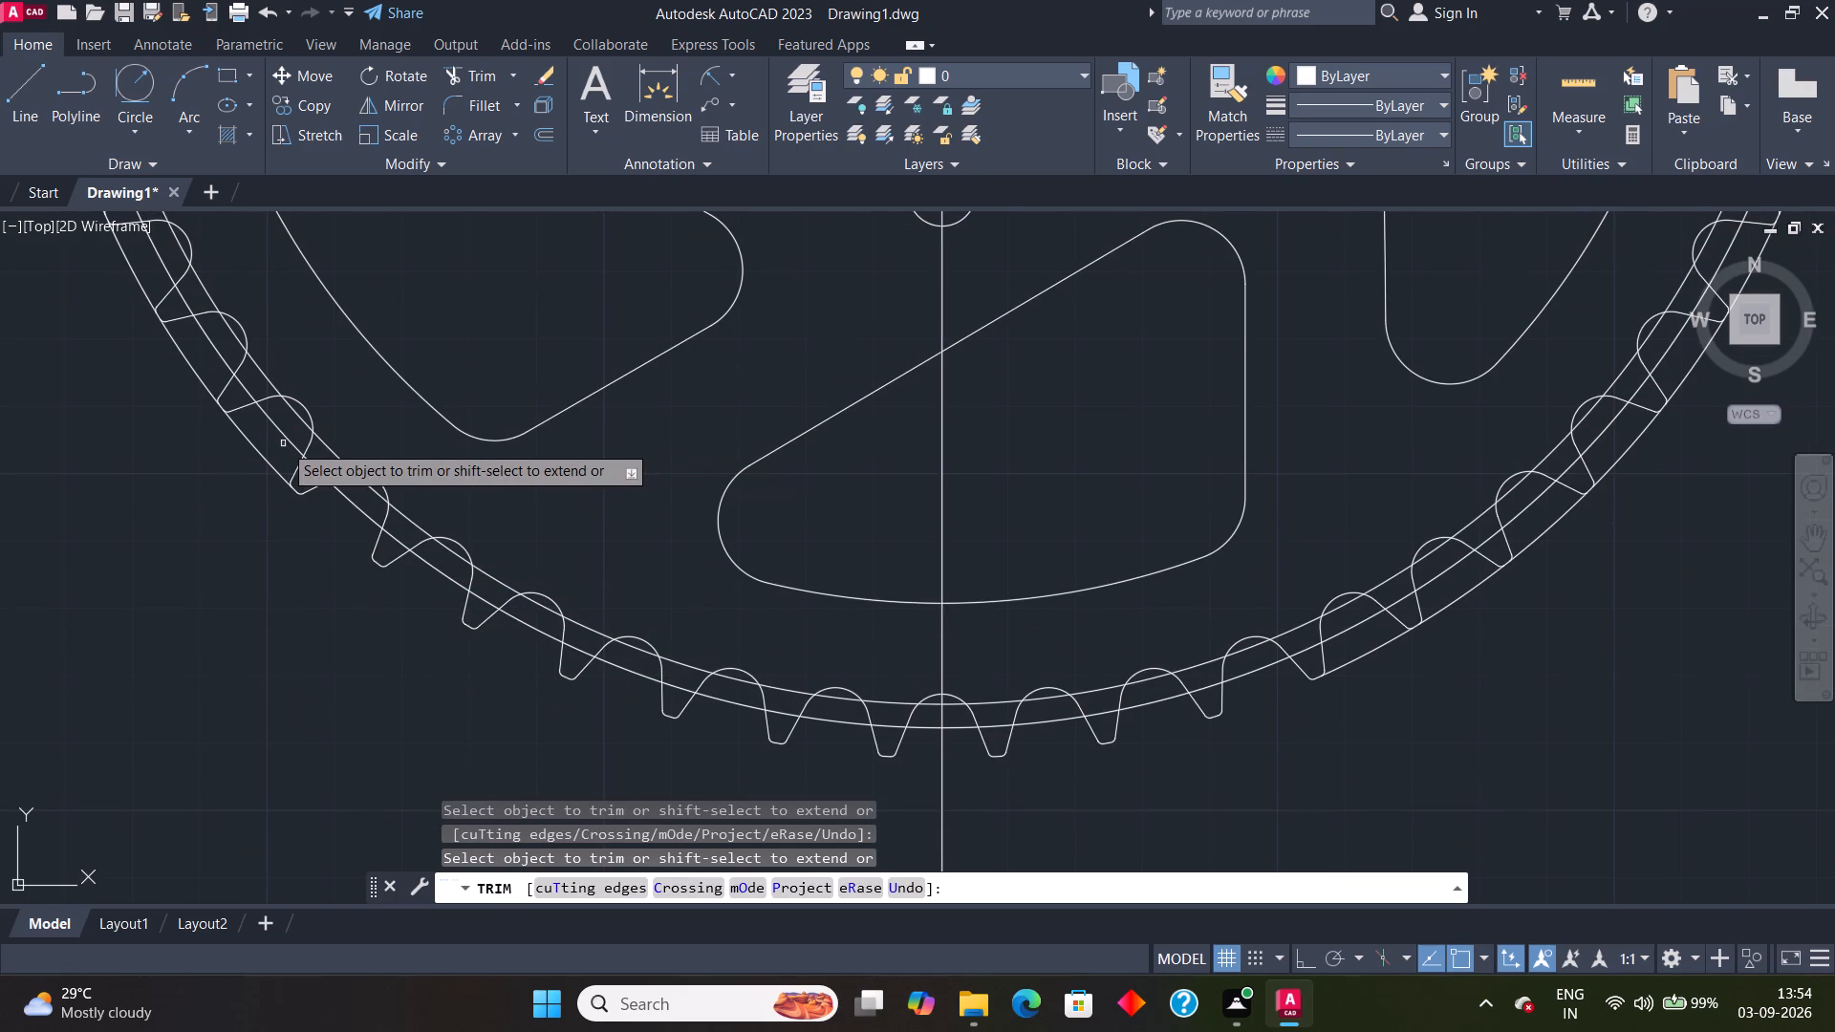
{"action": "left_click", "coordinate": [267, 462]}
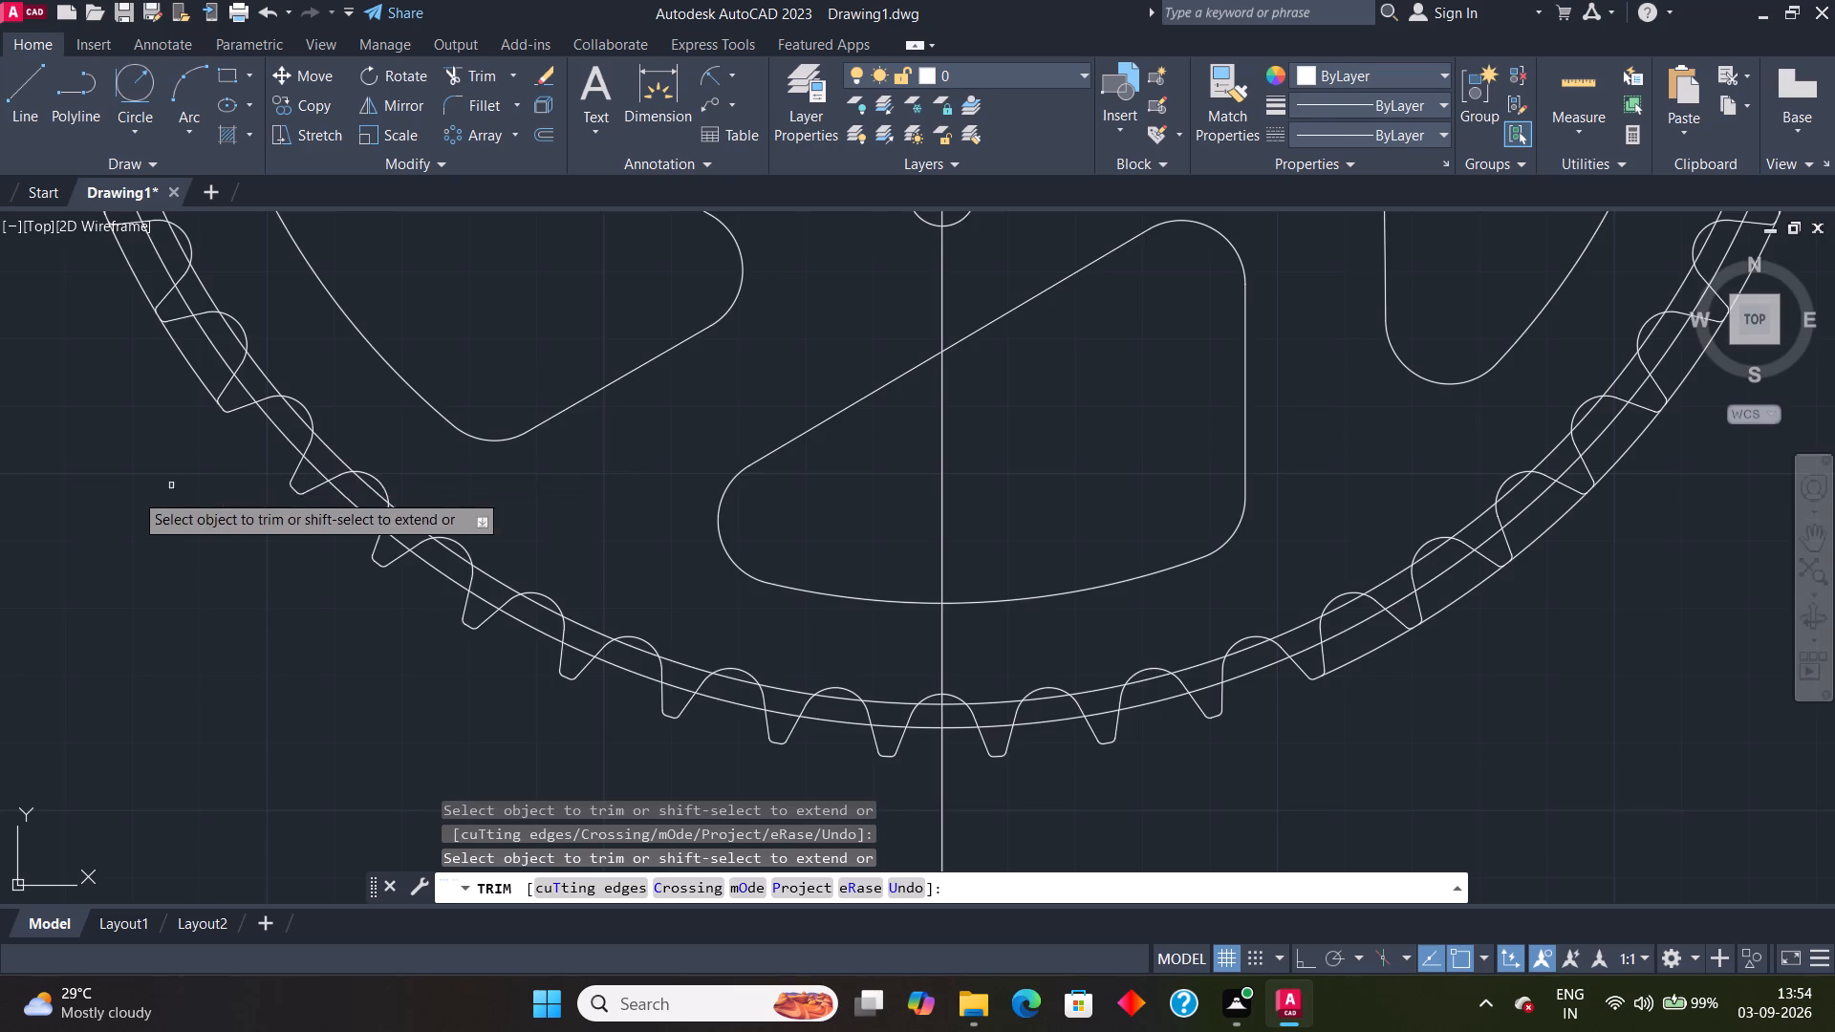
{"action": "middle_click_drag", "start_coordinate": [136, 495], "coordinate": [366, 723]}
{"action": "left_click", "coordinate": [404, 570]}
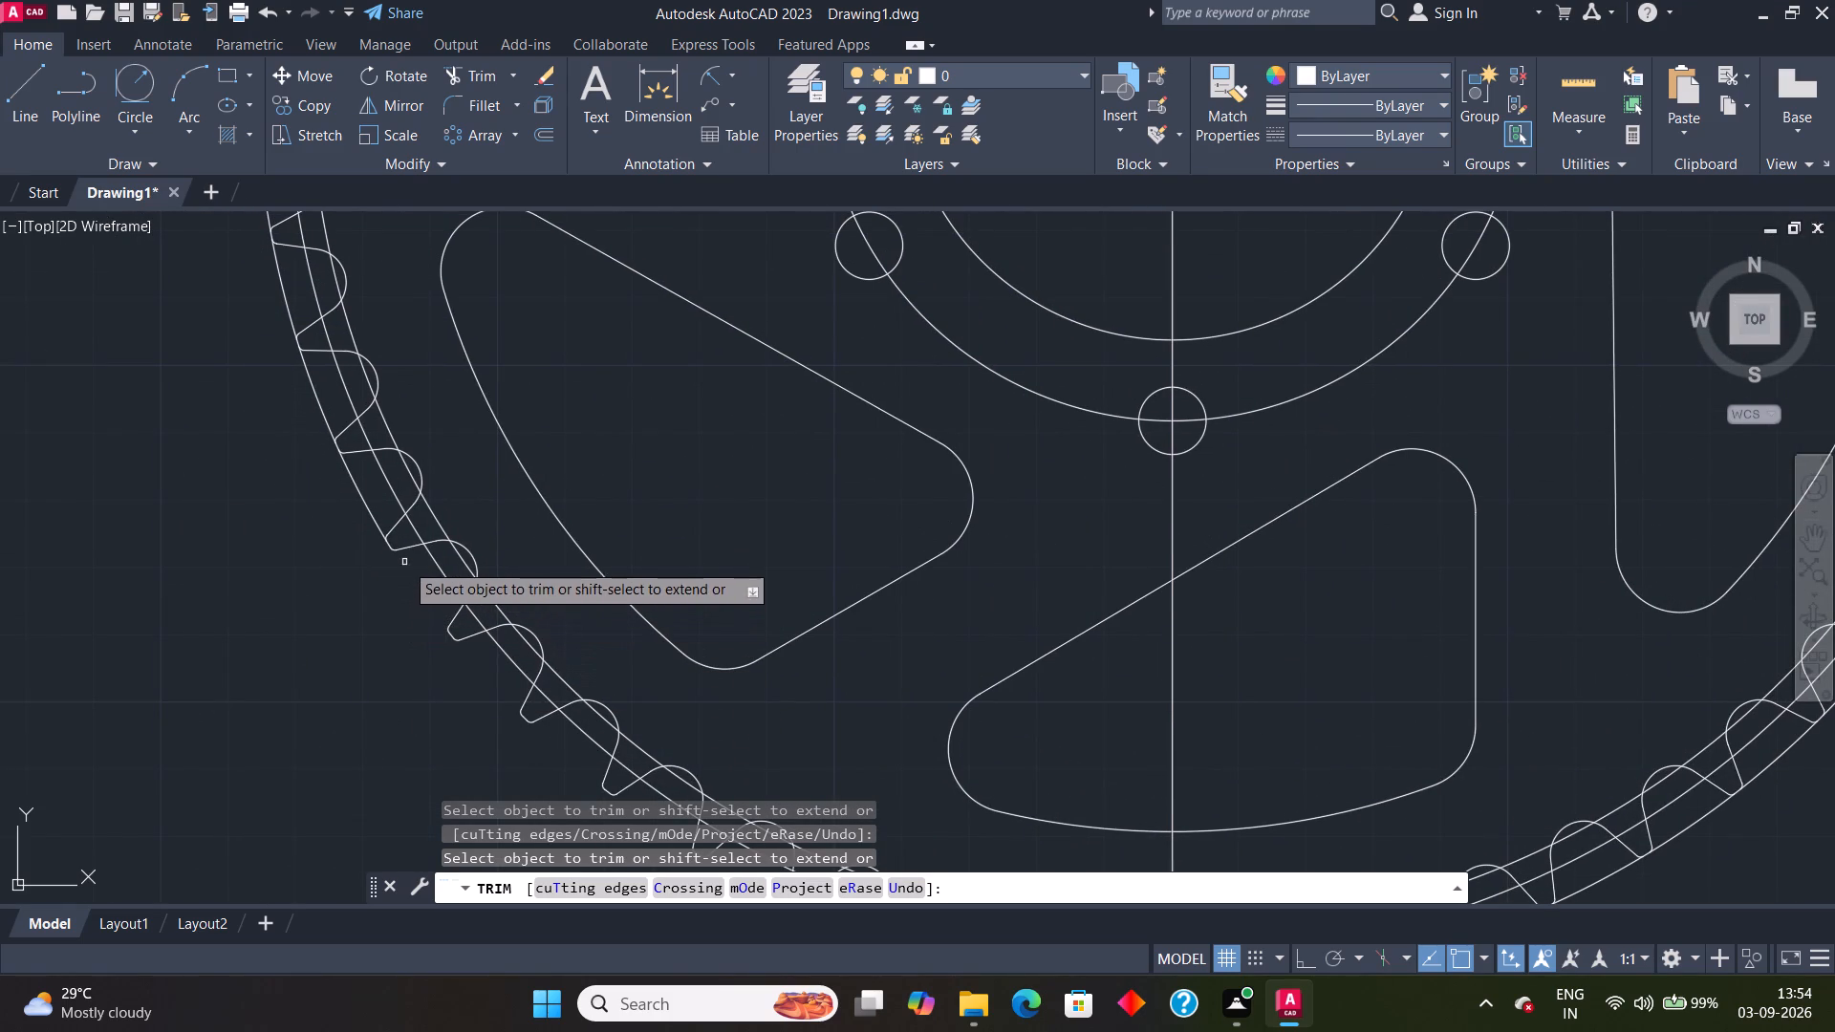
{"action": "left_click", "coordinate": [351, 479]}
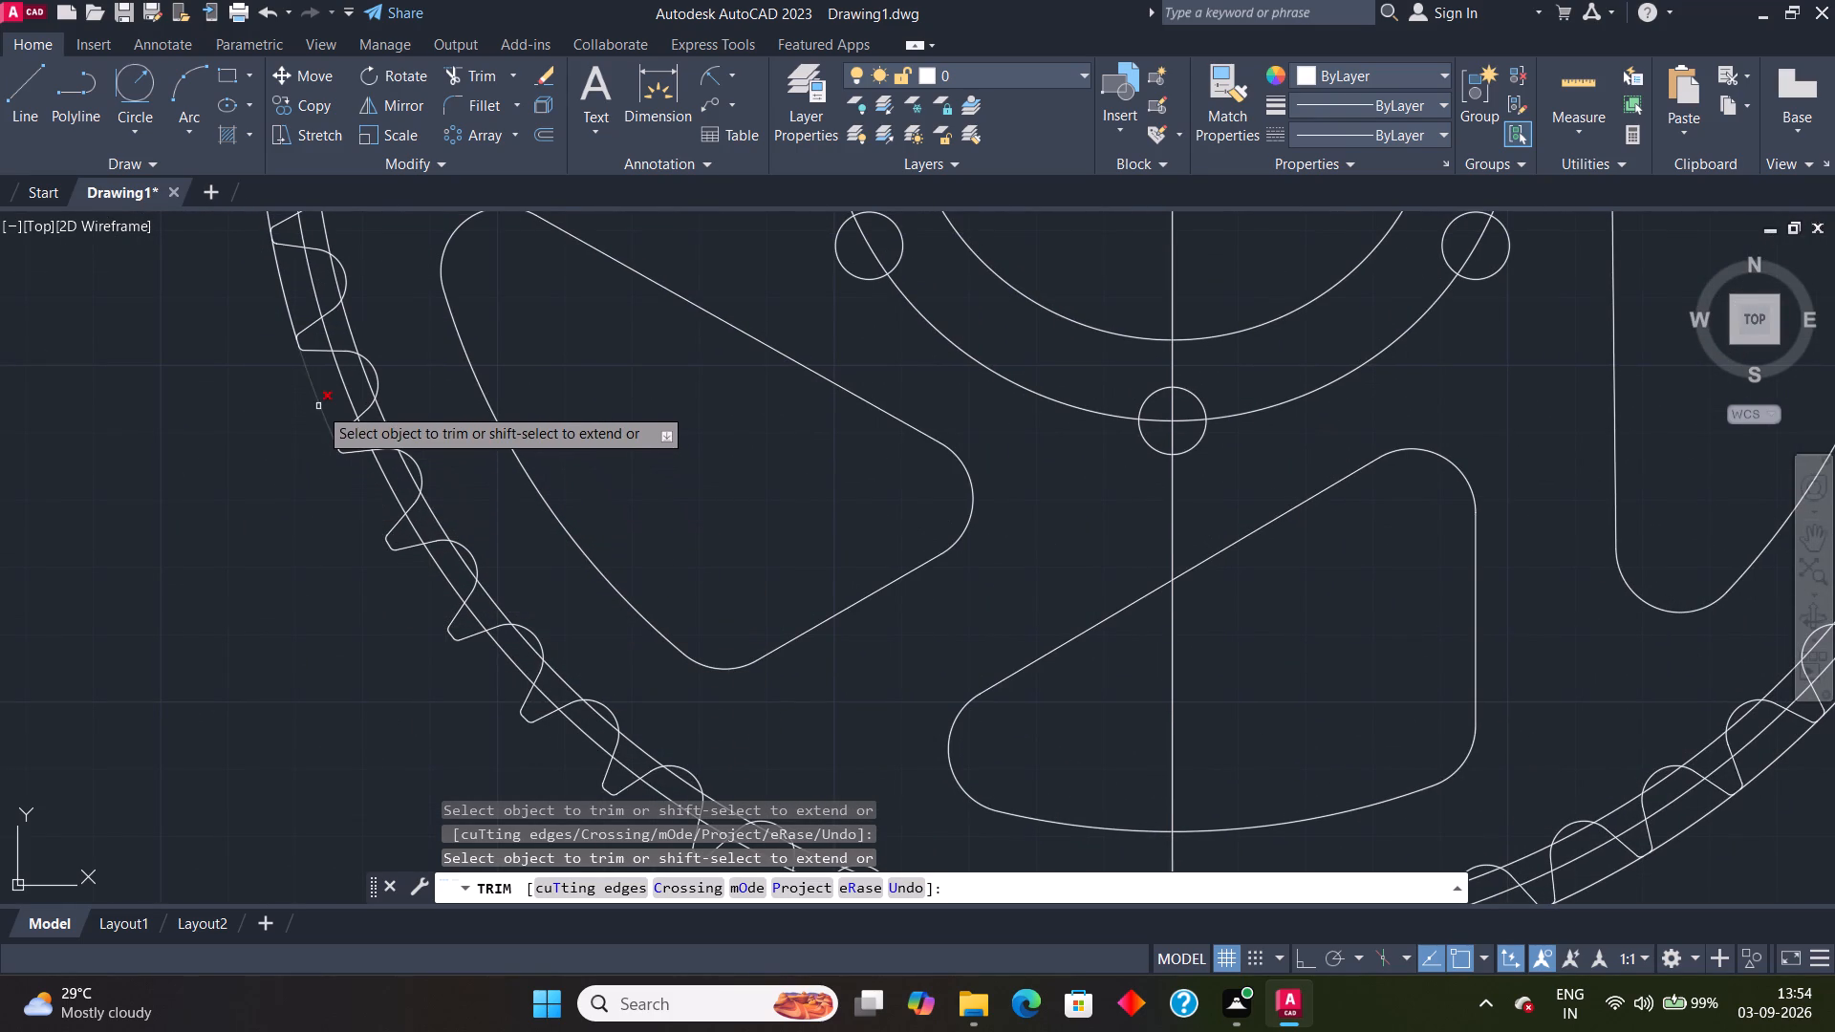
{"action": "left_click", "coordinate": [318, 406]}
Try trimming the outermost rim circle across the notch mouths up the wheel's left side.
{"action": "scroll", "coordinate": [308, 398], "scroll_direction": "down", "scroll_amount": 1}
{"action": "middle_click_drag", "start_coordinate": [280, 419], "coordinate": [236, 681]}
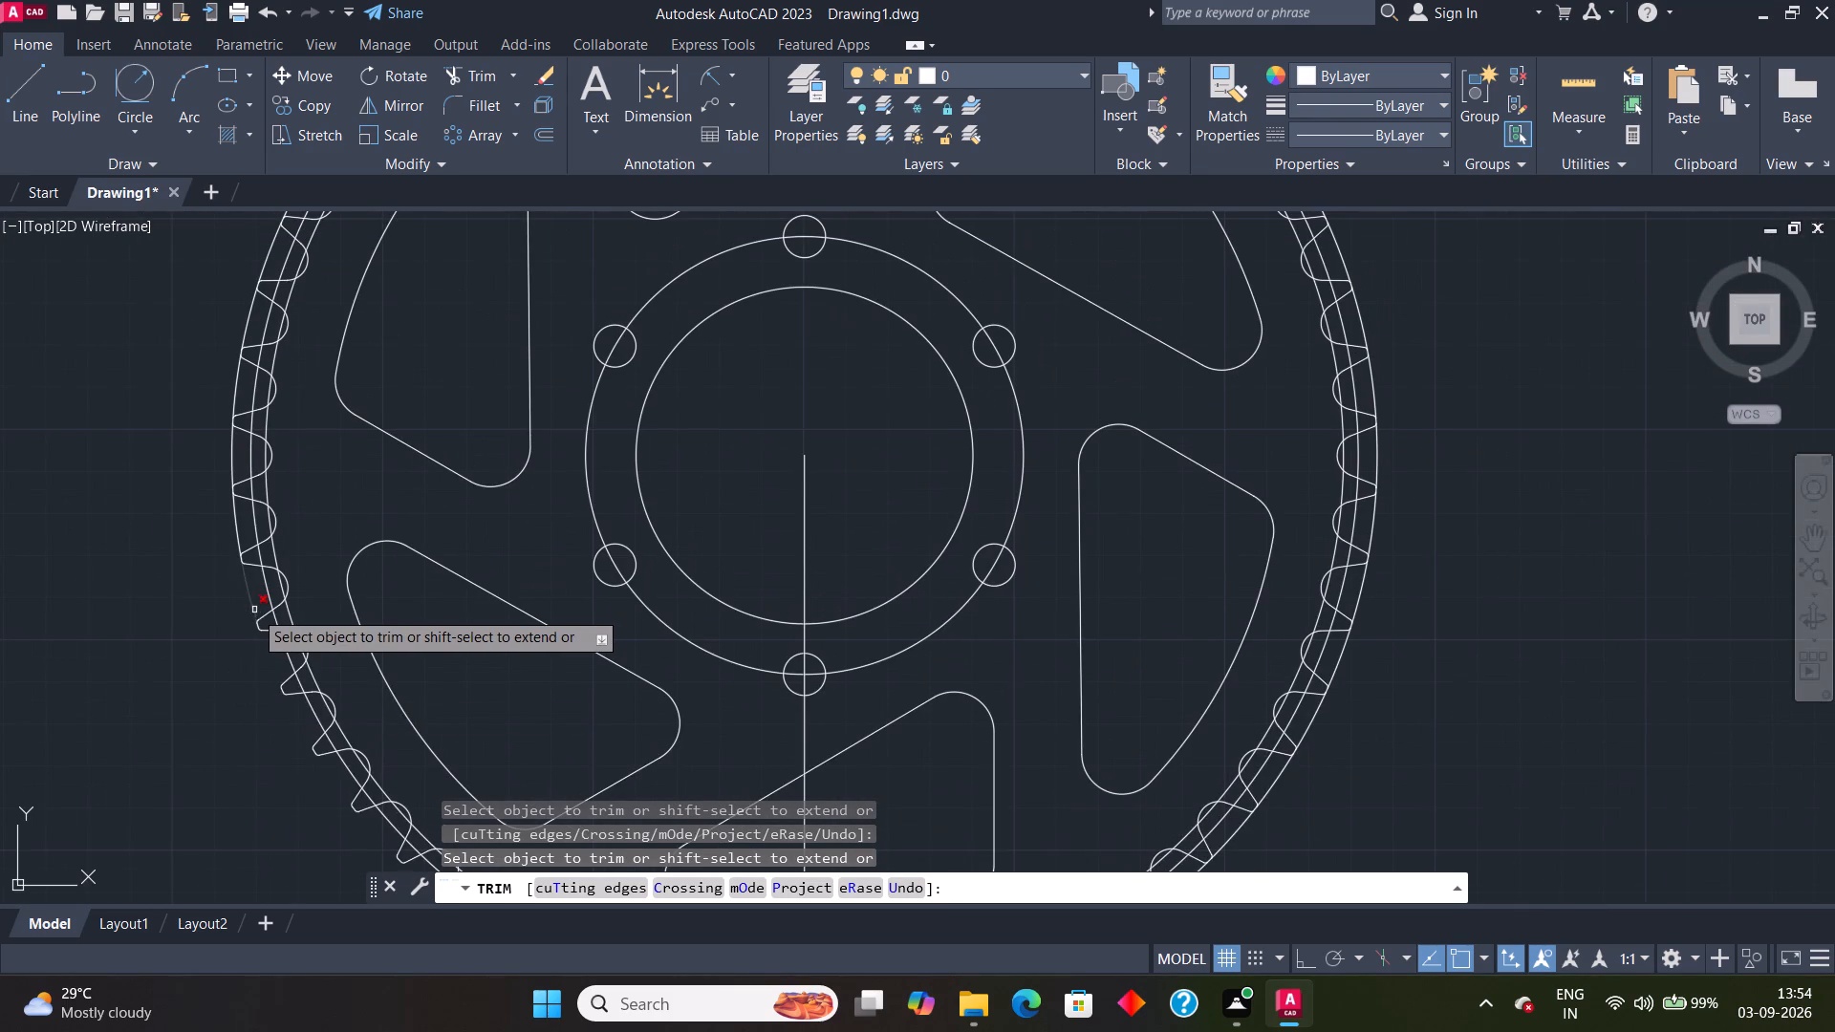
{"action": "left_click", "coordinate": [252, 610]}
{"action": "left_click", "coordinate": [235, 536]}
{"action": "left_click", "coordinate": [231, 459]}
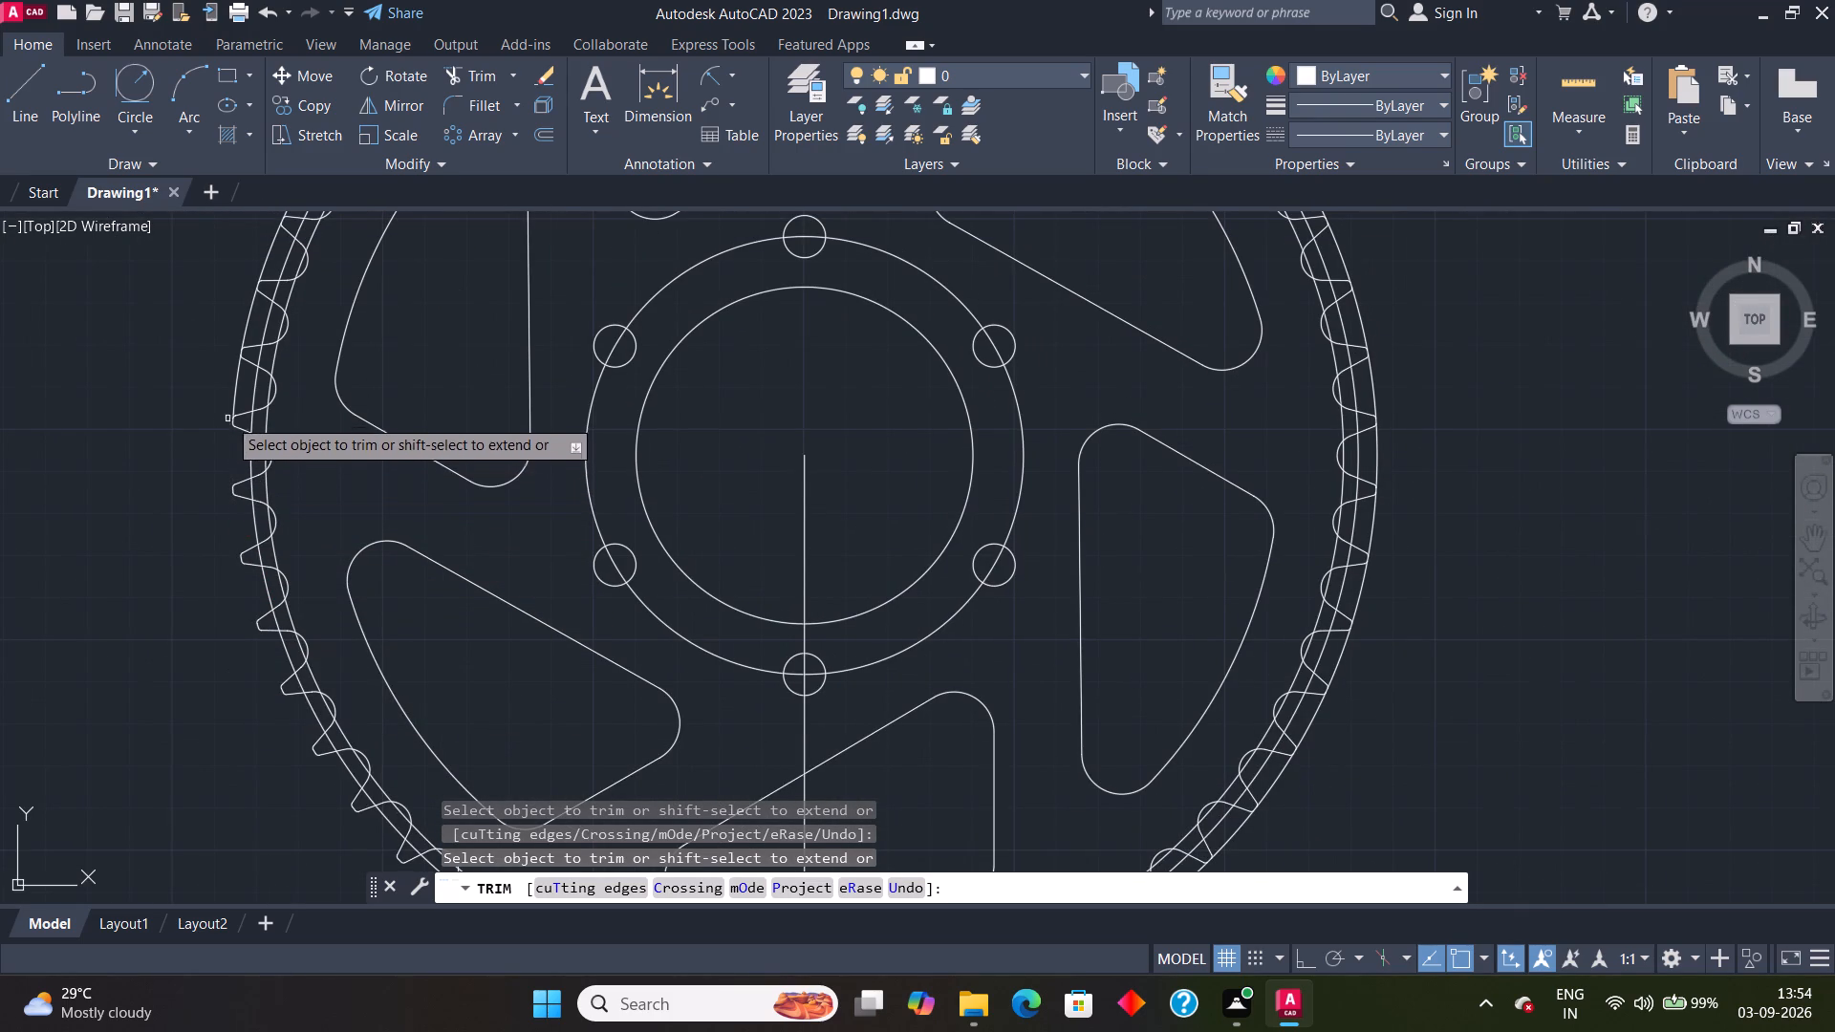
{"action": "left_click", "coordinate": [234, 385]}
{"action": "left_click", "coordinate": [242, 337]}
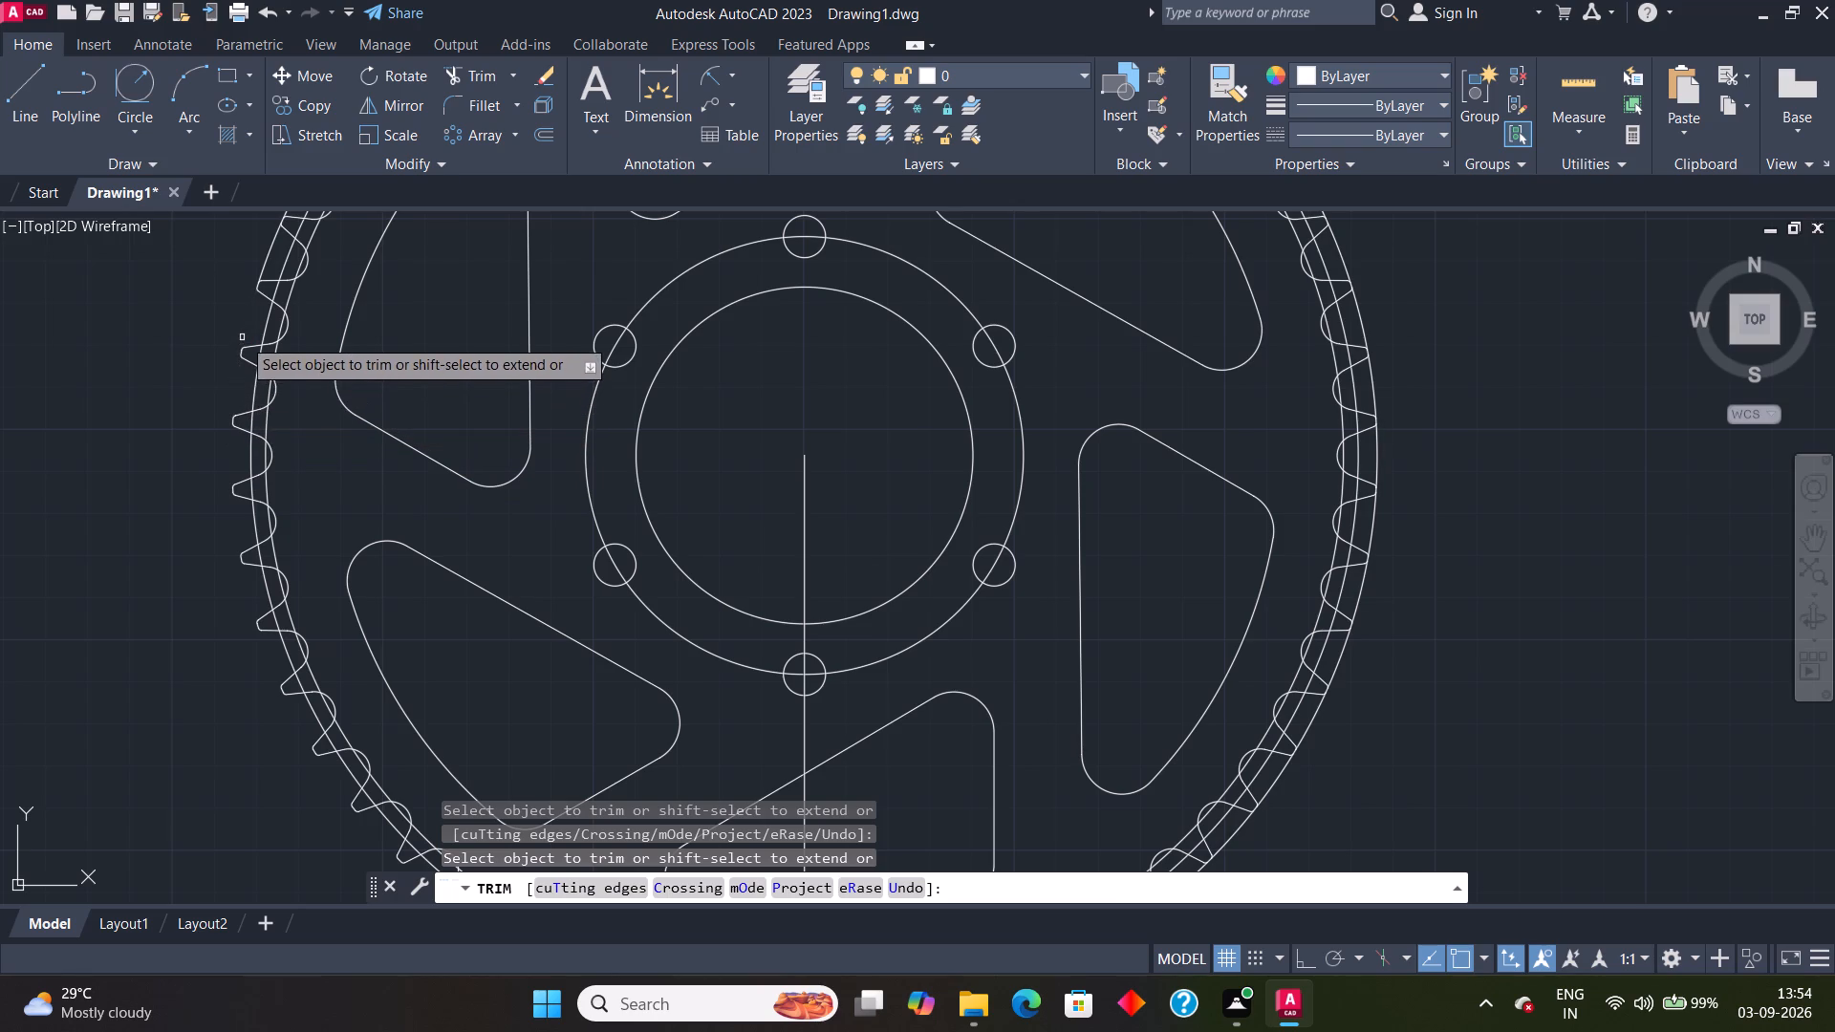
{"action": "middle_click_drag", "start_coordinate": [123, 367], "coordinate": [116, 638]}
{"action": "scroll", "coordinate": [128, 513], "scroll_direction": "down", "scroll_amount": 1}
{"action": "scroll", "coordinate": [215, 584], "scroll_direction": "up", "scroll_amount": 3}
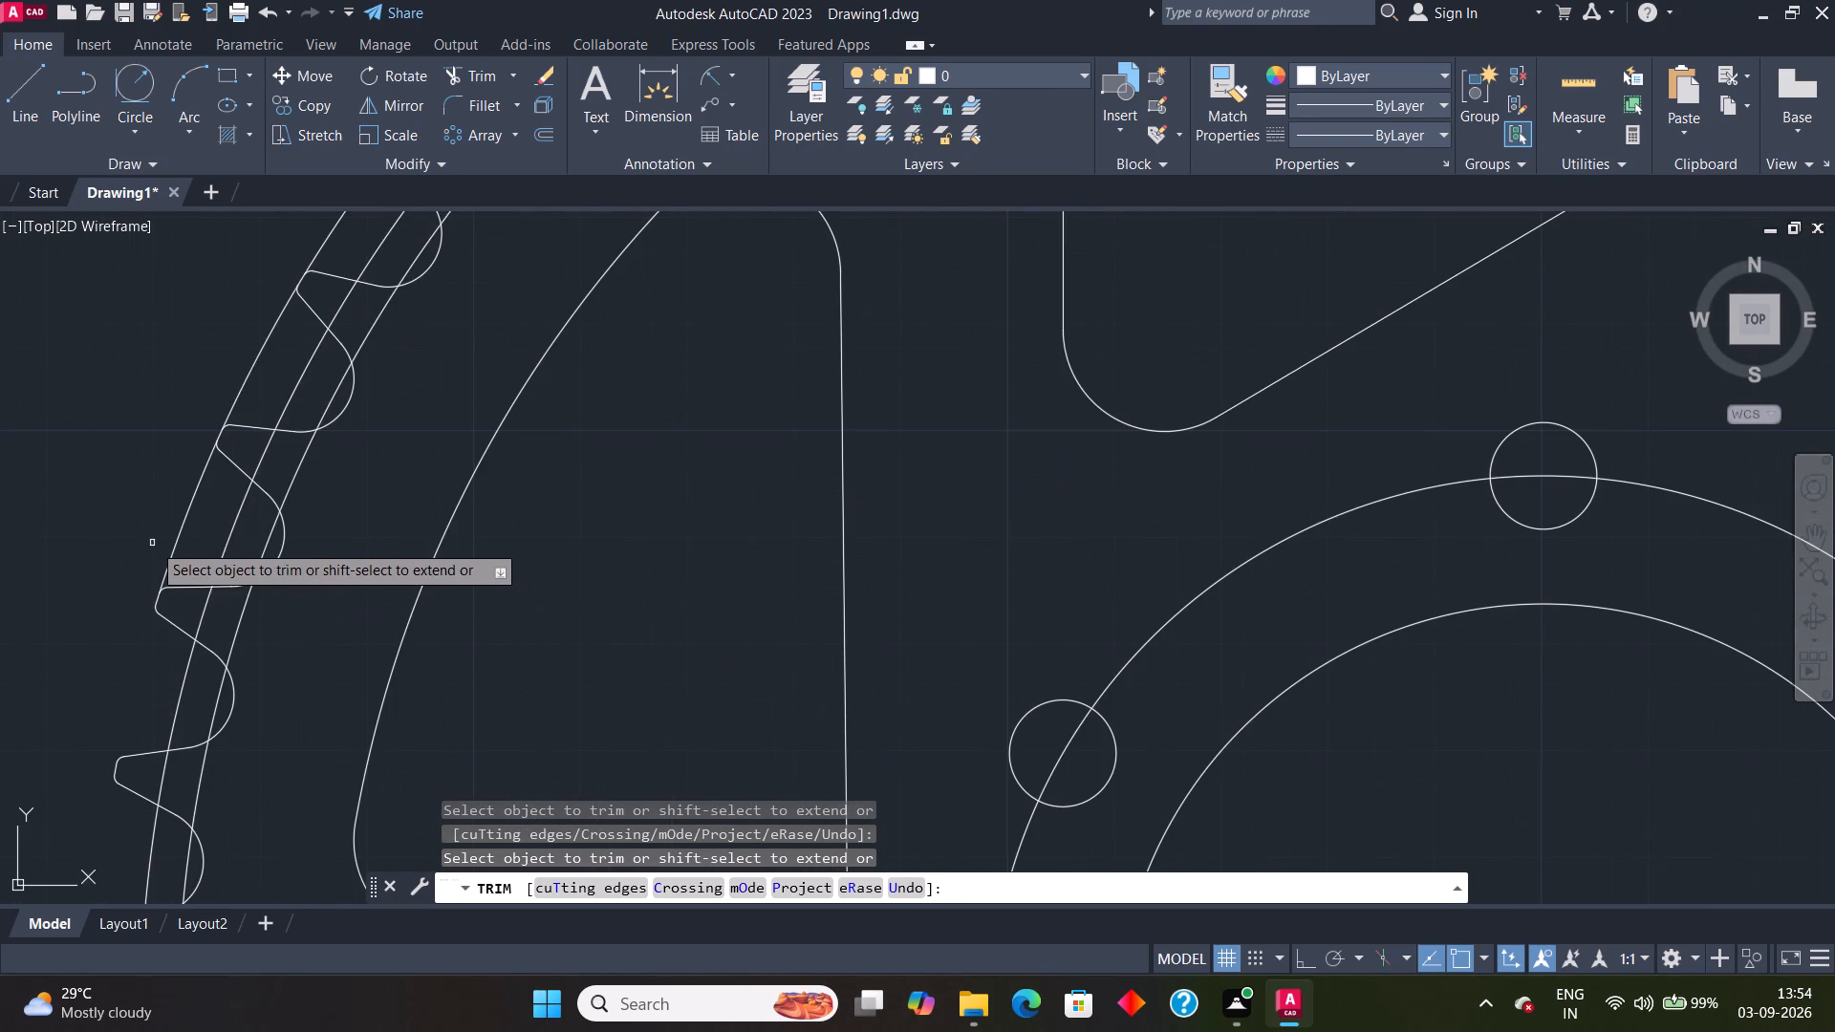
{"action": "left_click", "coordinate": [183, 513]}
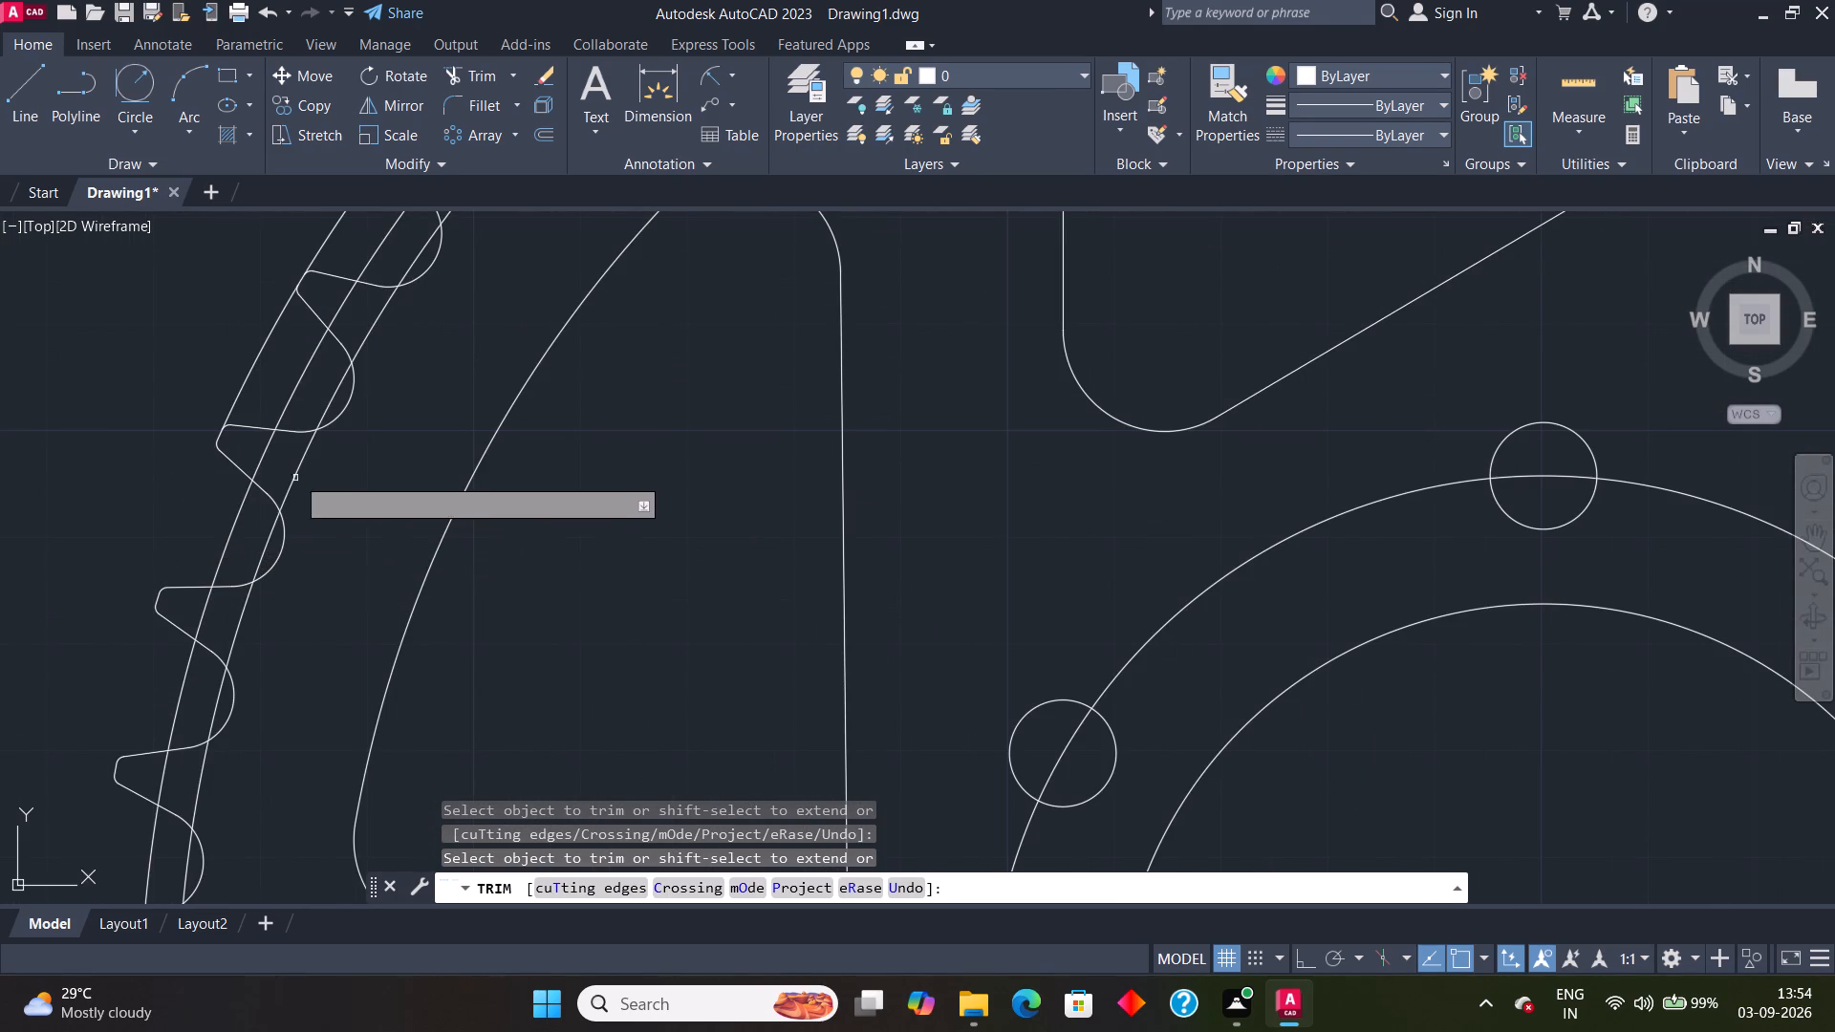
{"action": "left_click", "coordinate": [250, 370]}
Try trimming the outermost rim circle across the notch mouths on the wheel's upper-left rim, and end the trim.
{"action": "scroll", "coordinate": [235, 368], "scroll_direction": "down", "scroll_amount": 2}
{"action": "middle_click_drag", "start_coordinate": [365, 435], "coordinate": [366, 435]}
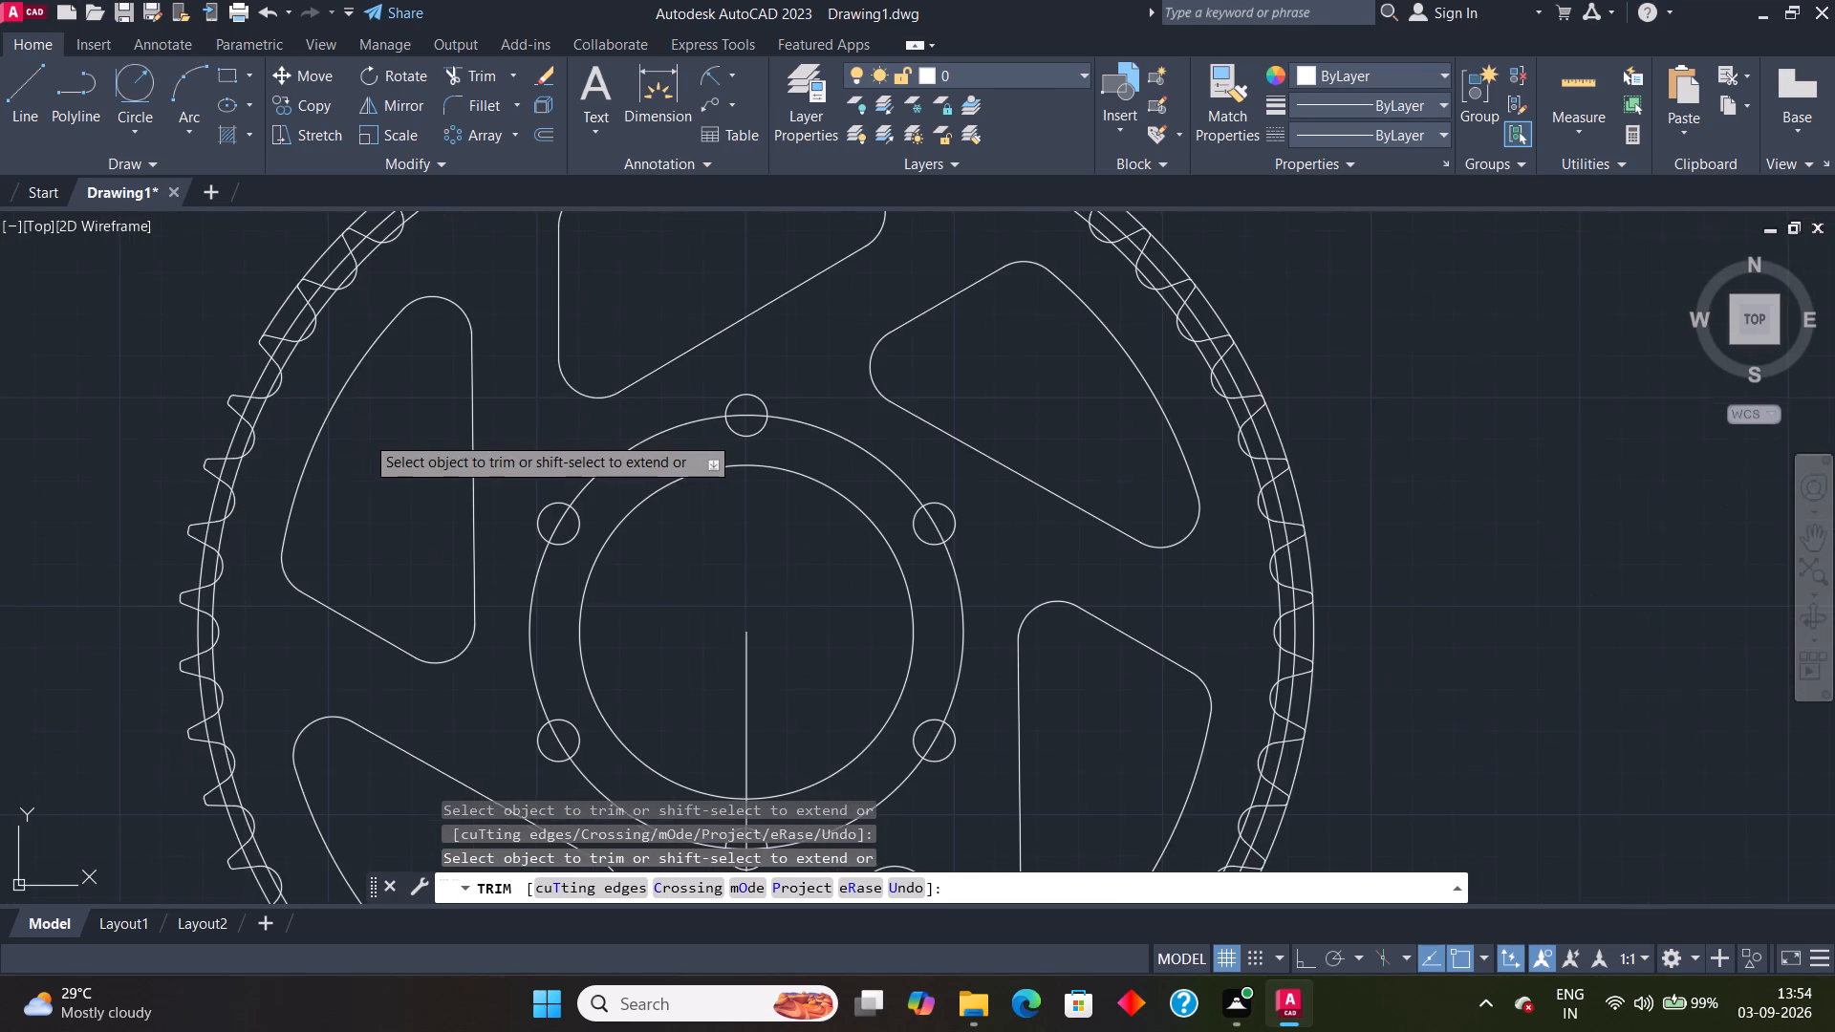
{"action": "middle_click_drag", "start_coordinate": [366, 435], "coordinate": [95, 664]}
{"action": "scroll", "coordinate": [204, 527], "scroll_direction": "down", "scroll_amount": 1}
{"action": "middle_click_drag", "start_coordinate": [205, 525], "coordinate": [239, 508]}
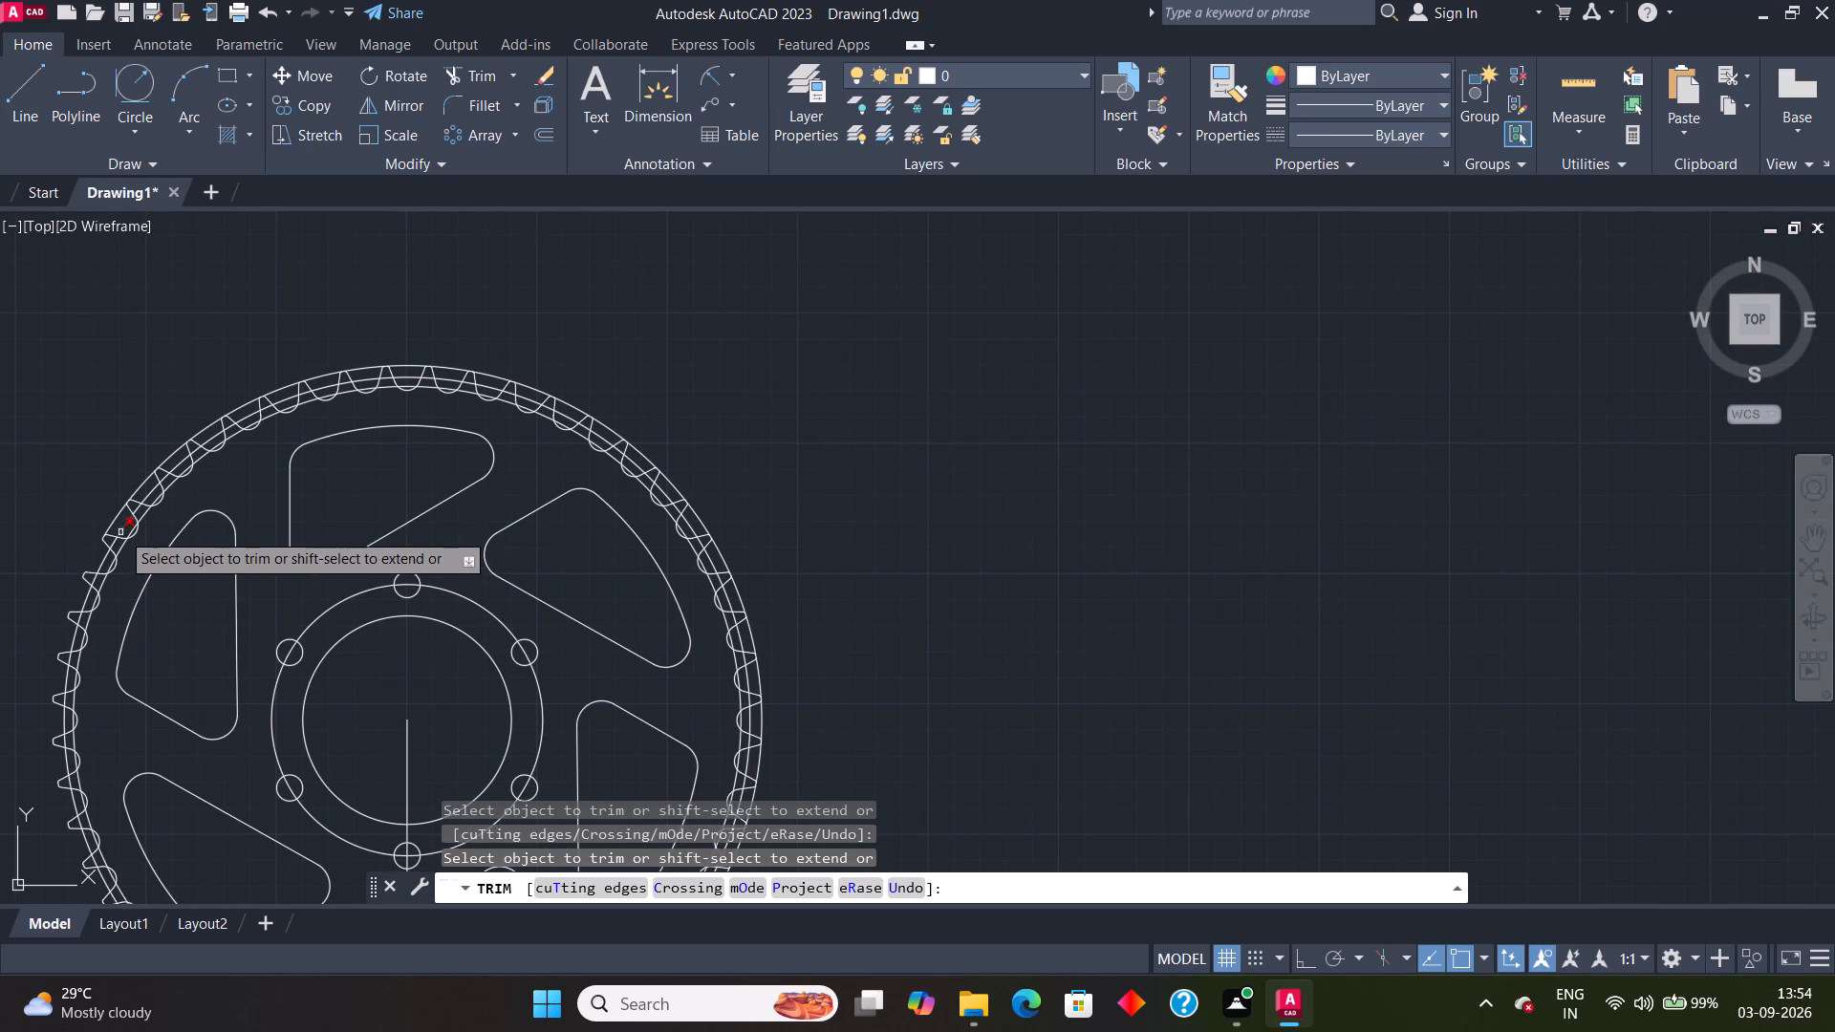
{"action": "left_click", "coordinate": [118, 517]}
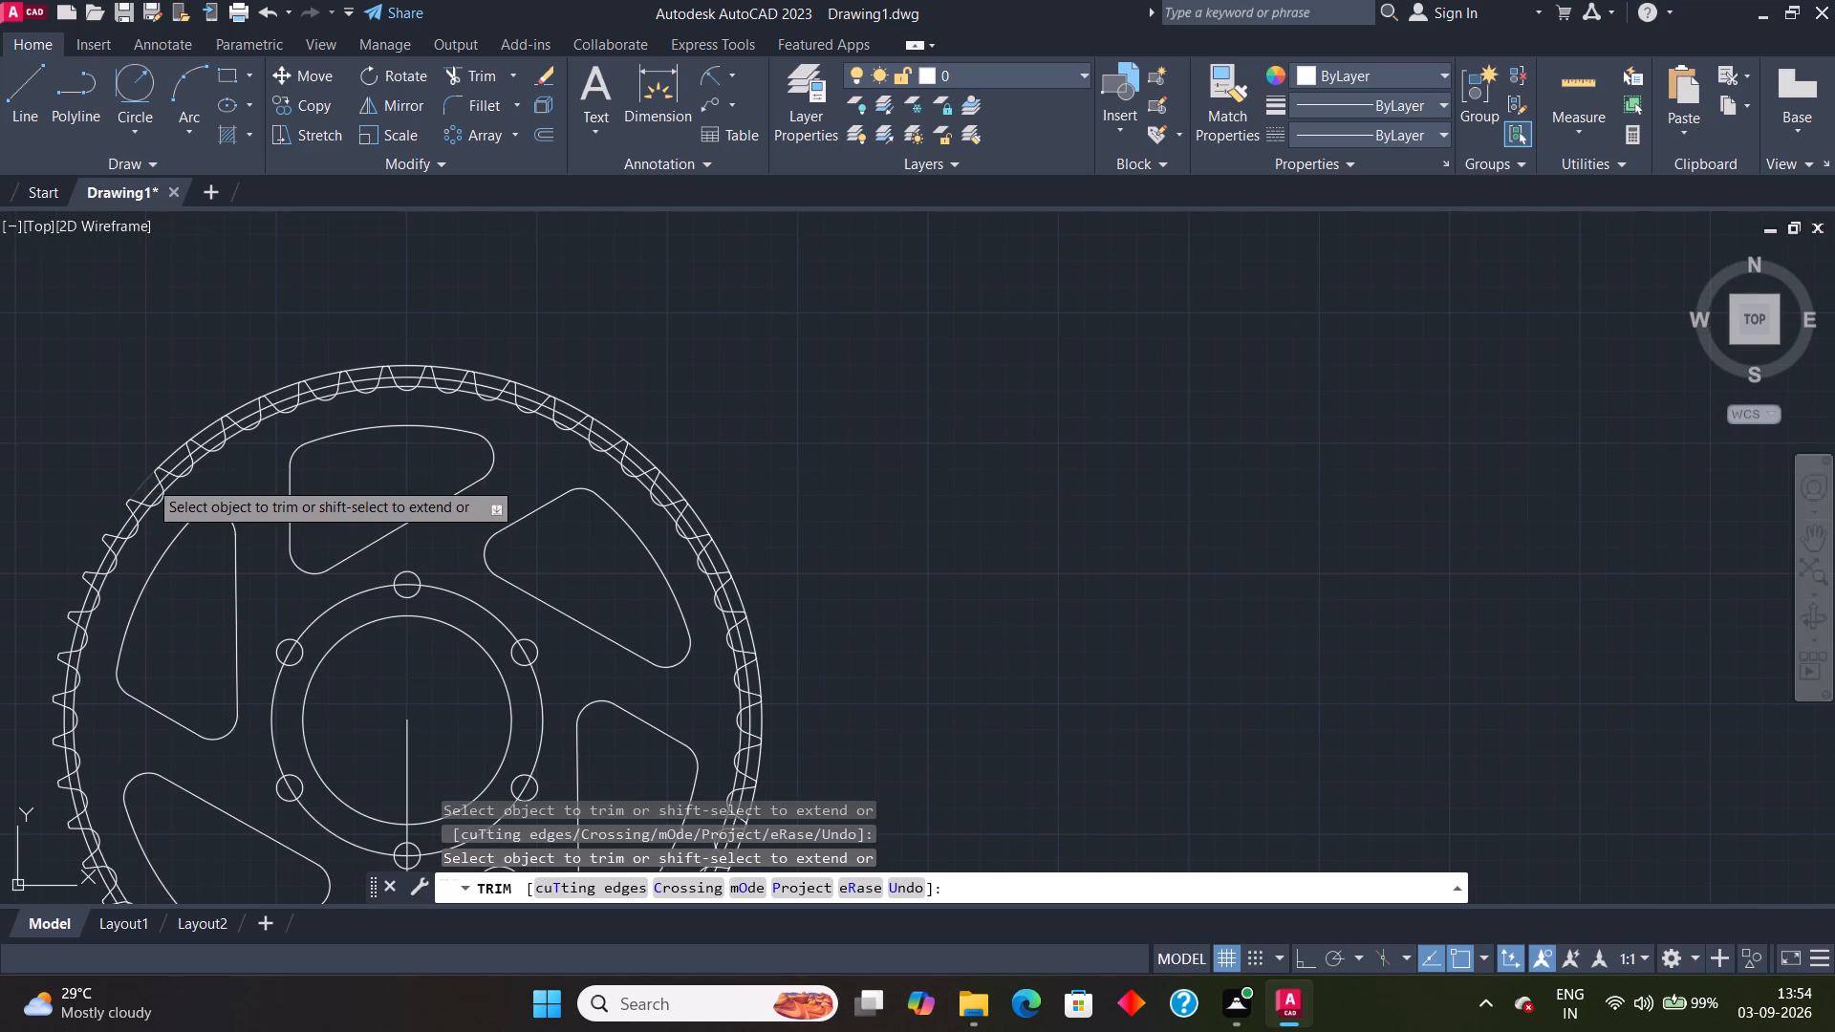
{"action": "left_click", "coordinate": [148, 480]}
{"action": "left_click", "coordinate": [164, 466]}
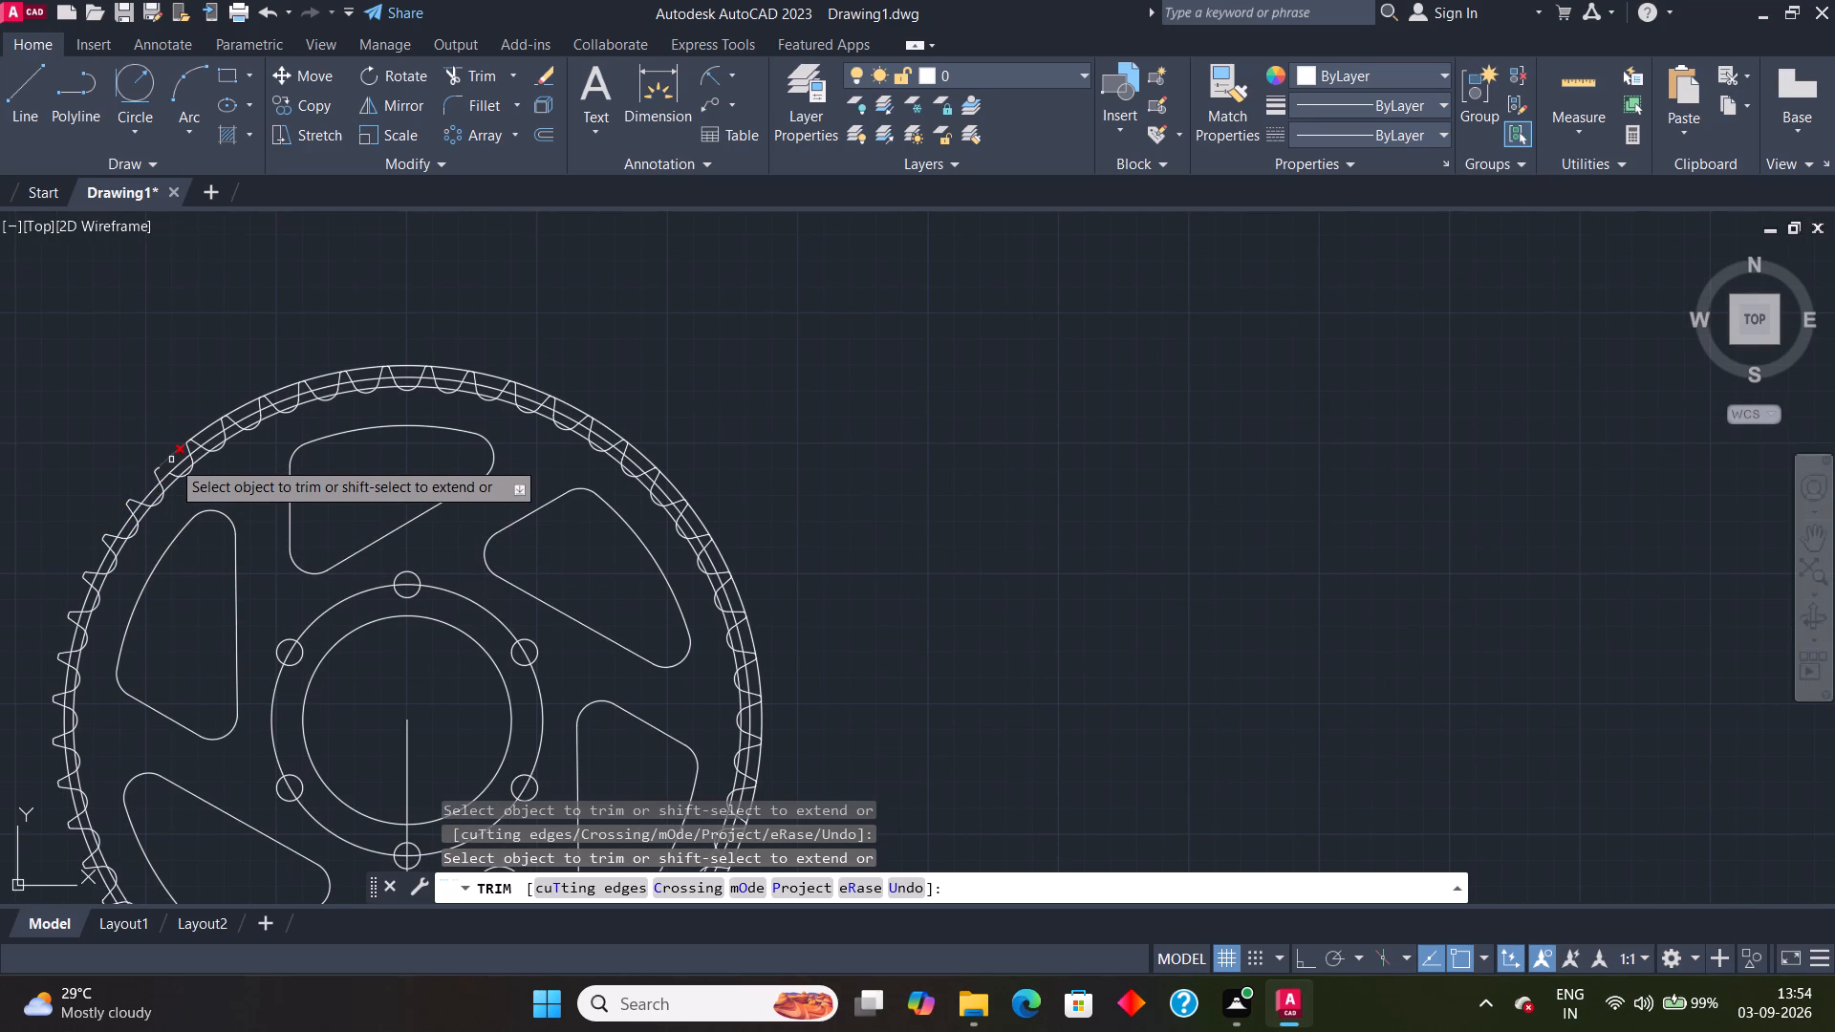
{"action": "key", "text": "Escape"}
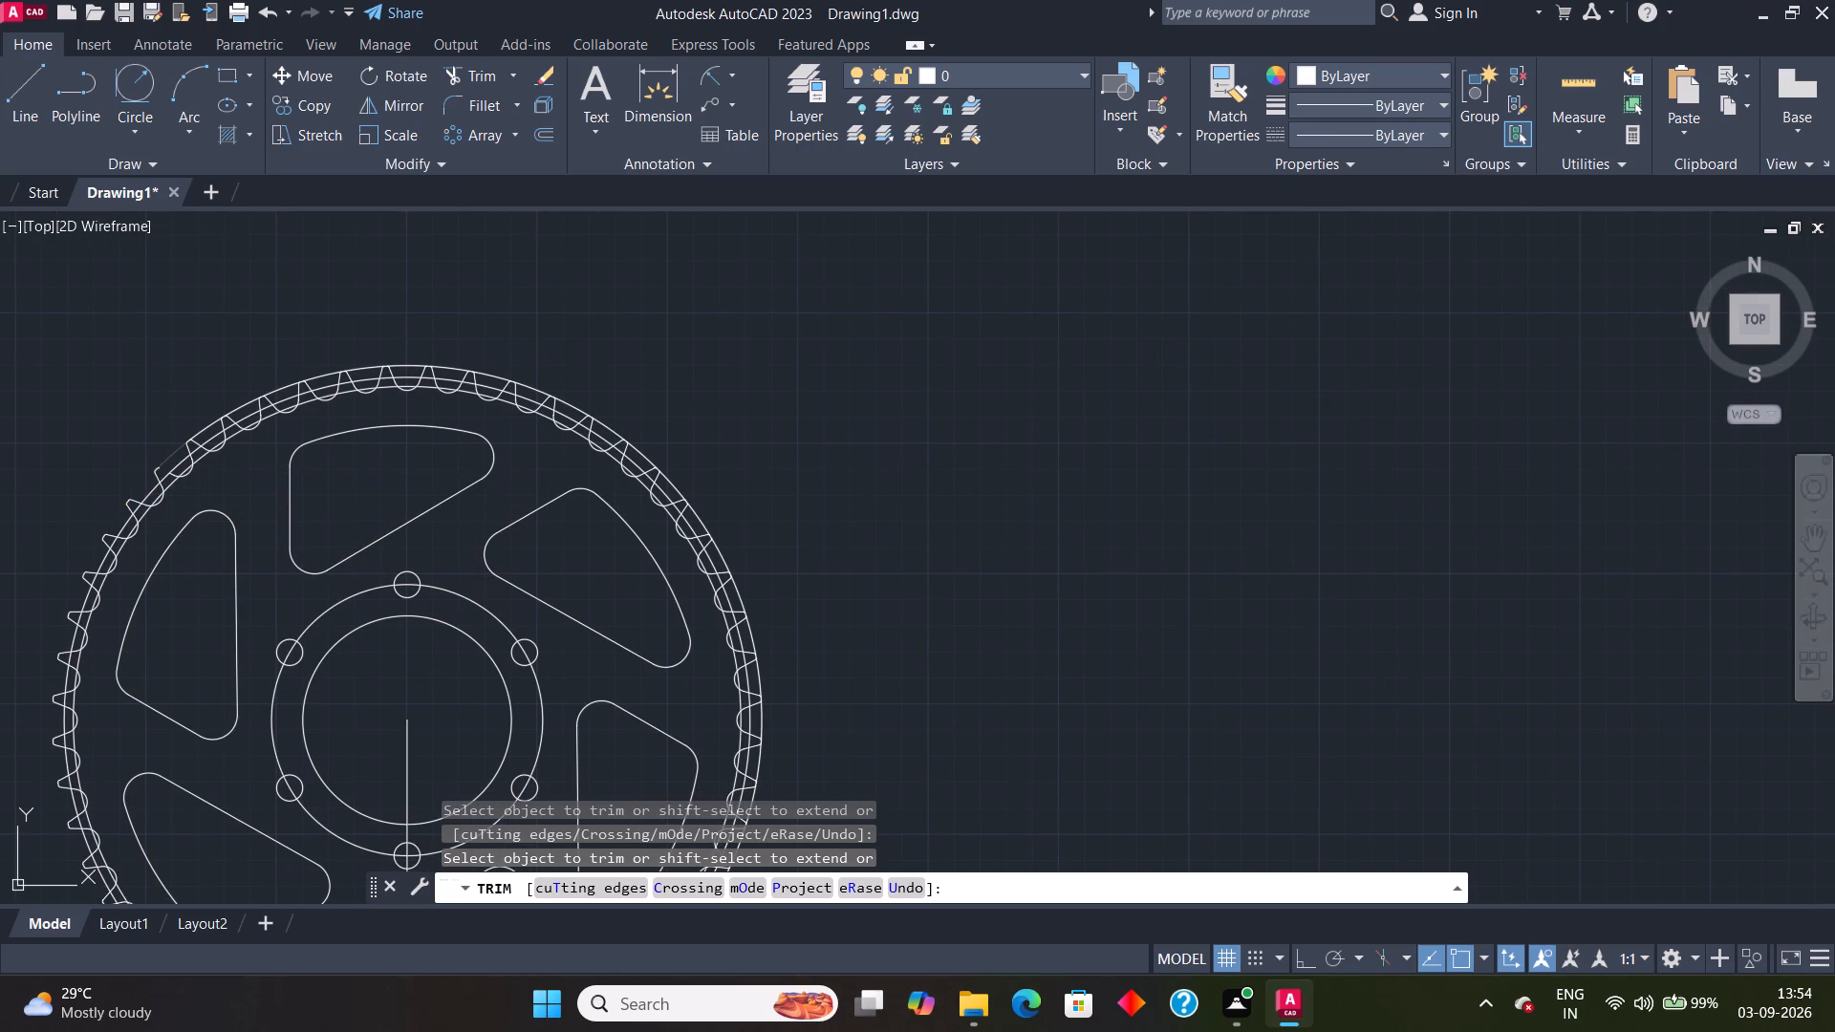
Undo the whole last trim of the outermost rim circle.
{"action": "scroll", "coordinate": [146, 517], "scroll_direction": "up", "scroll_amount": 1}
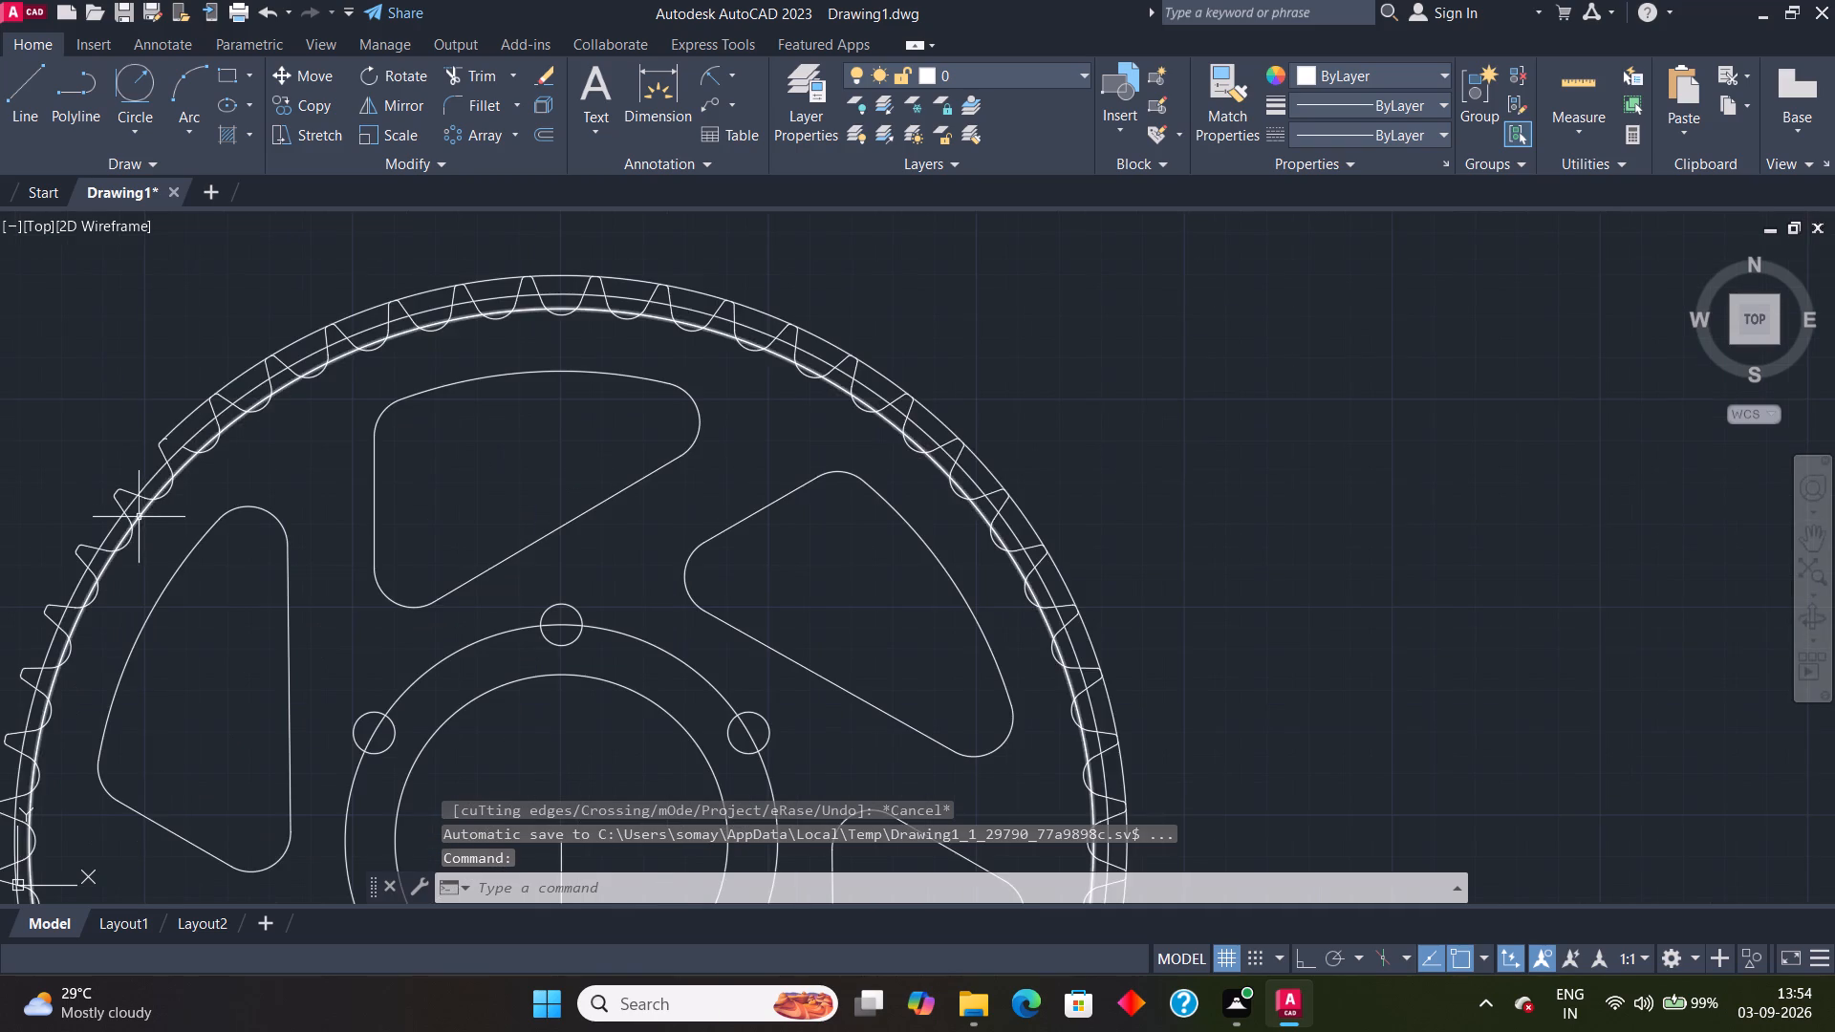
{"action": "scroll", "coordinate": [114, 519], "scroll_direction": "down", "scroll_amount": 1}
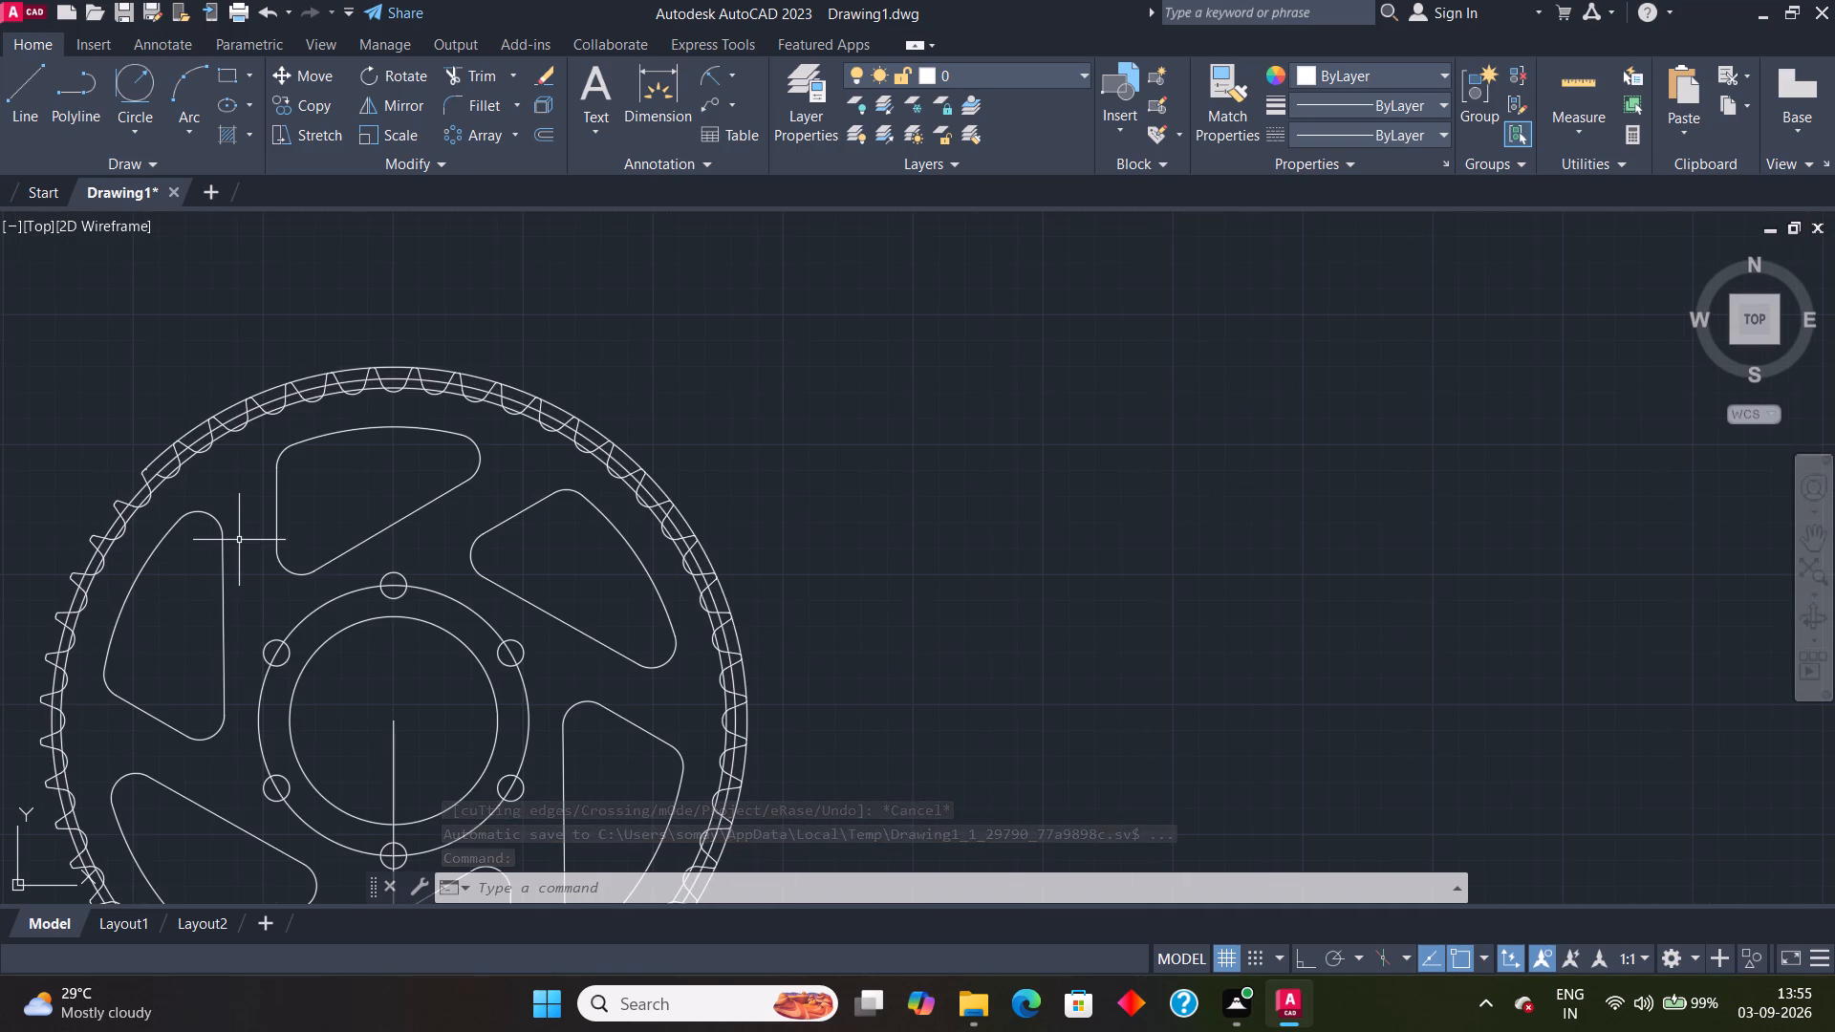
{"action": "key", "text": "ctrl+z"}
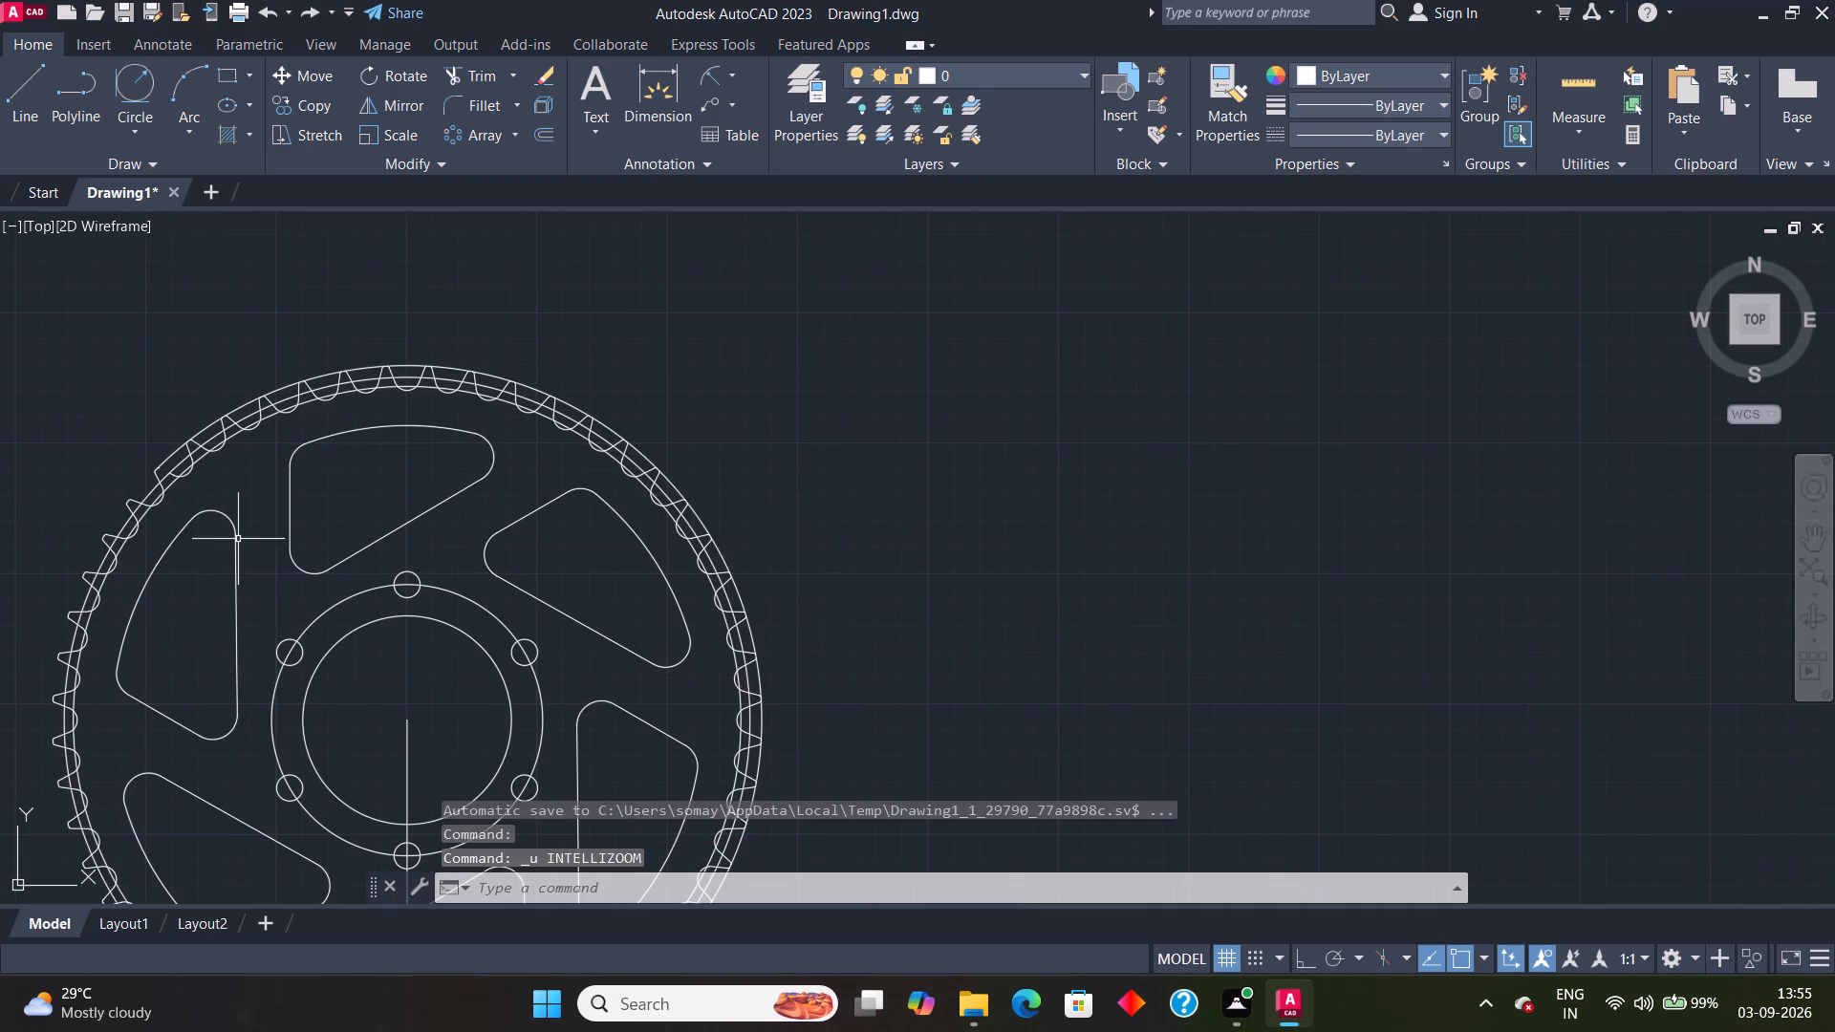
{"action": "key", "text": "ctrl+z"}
Trim the outermost rim circle across the notch mouths along the bottom of the wheel, either side of the vertical centreline.
{"action": "scroll", "coordinate": [238, 539], "scroll_direction": "down", "scroll_amount": 2}
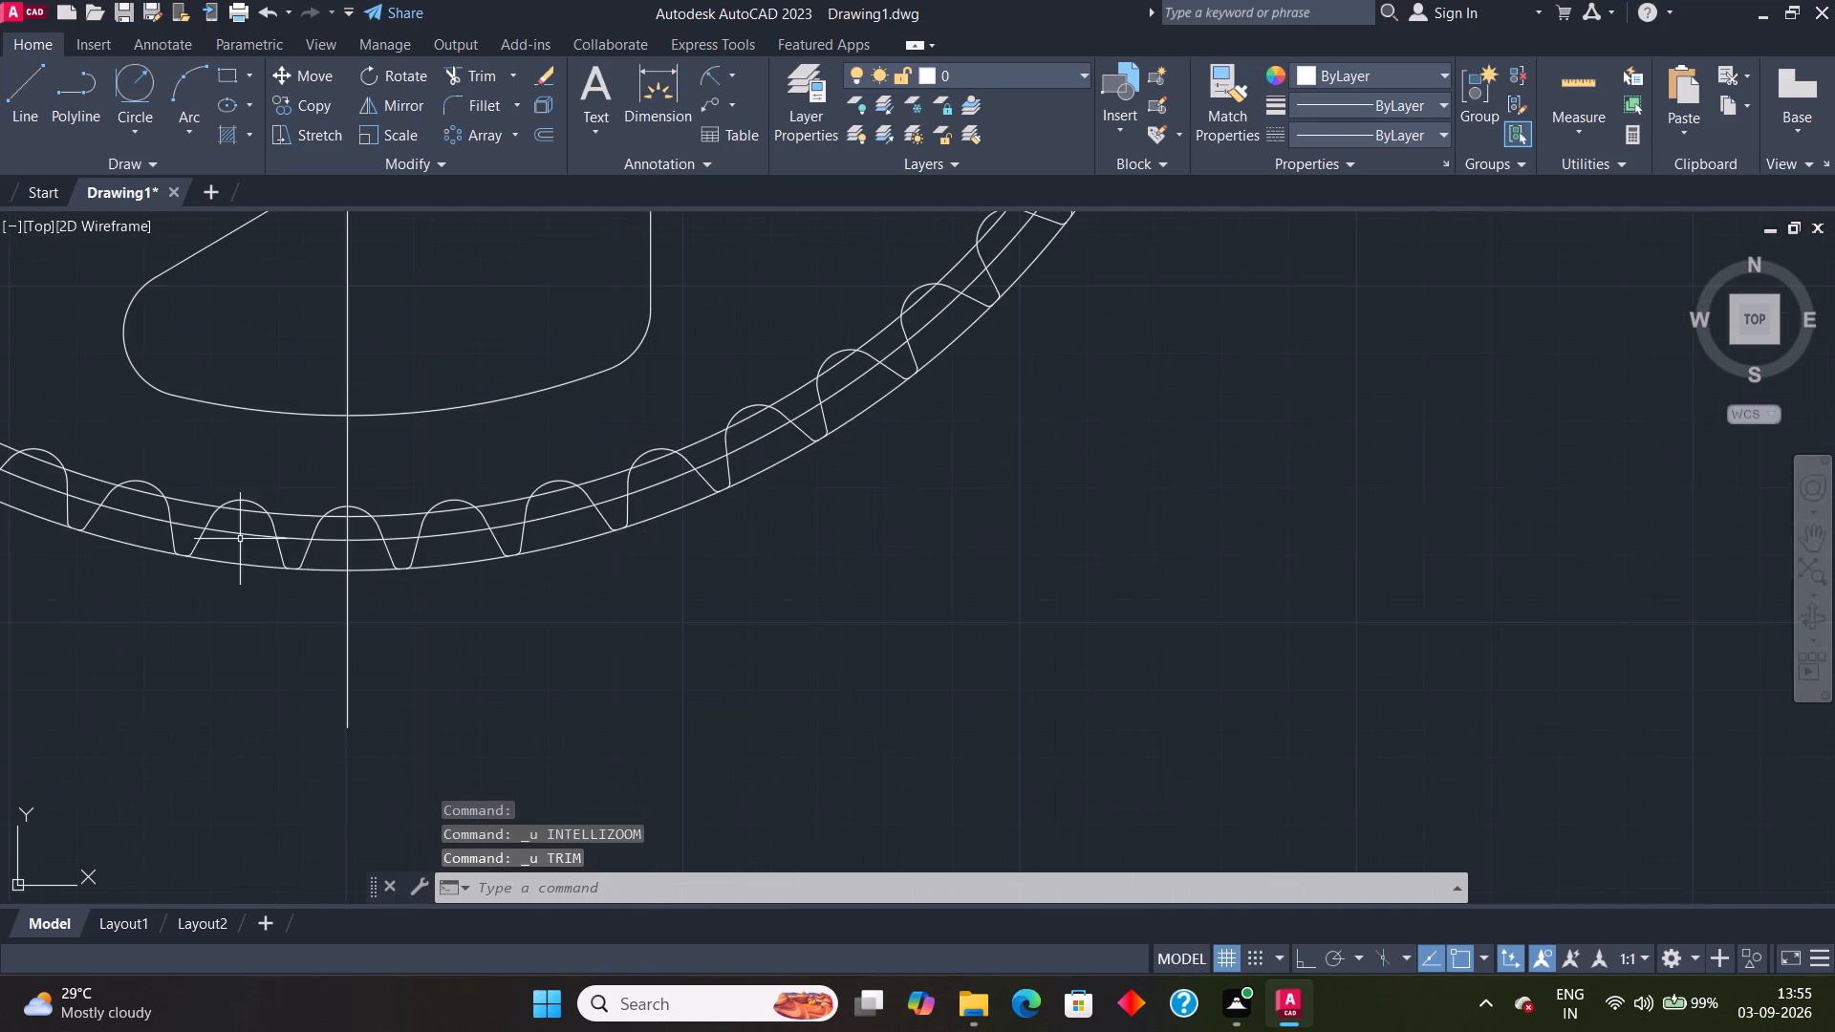
{"action": "scroll", "coordinate": [691, 613], "scroll_direction": "down", "scroll_amount": 1}
{"action": "middle_click_drag", "start_coordinate": [722, 621], "coordinate": [1006, 747]}
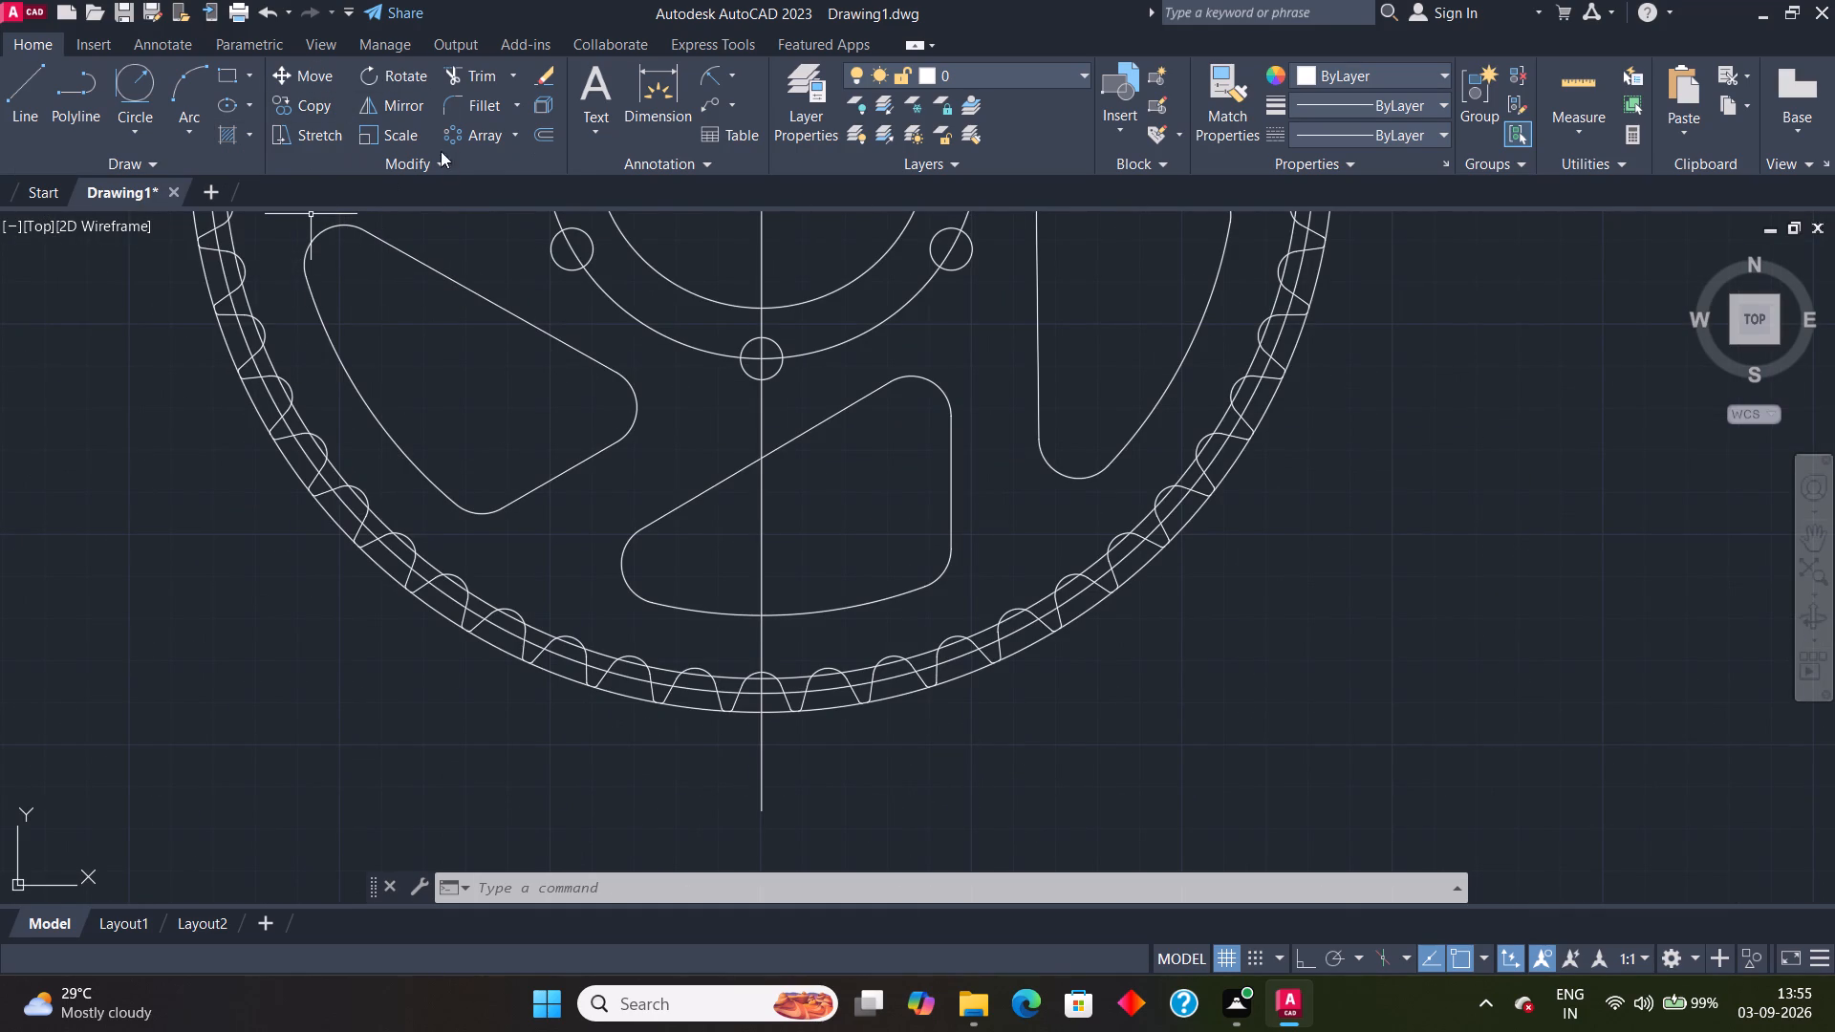
{"action": "key", "text": "Escape"}
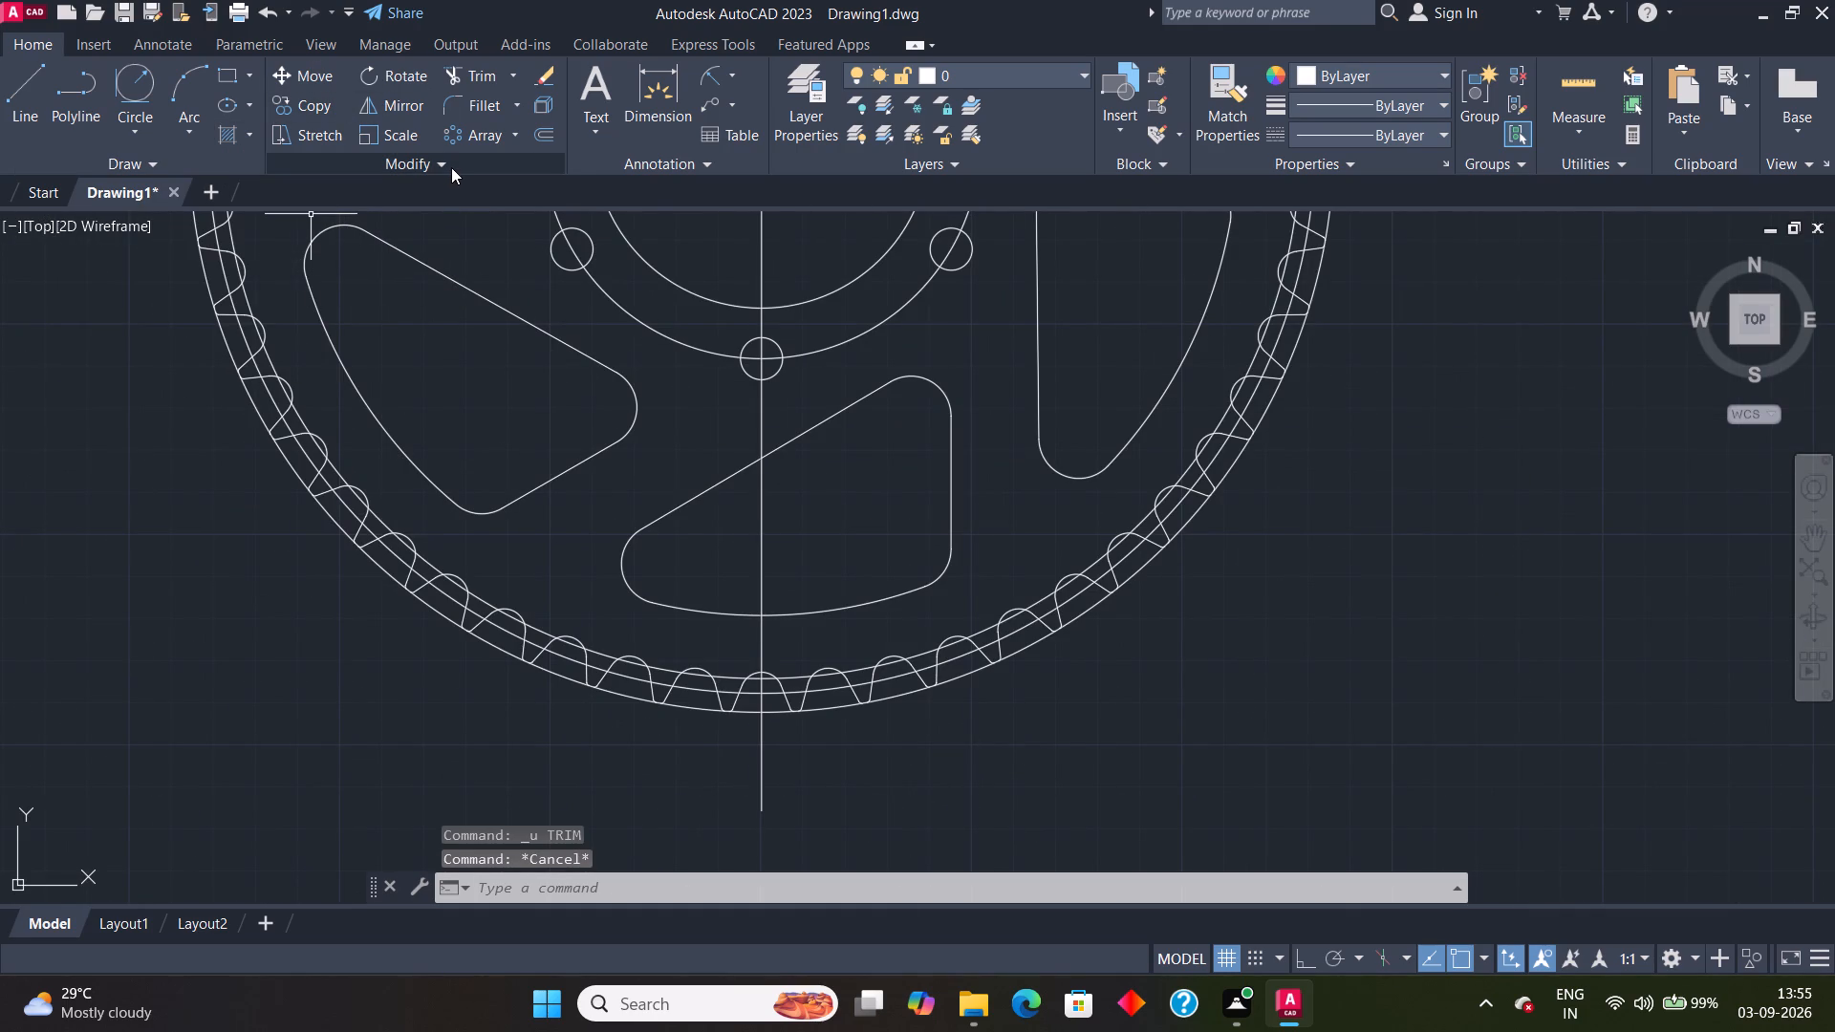
{"action": "type", "text": "tr"}
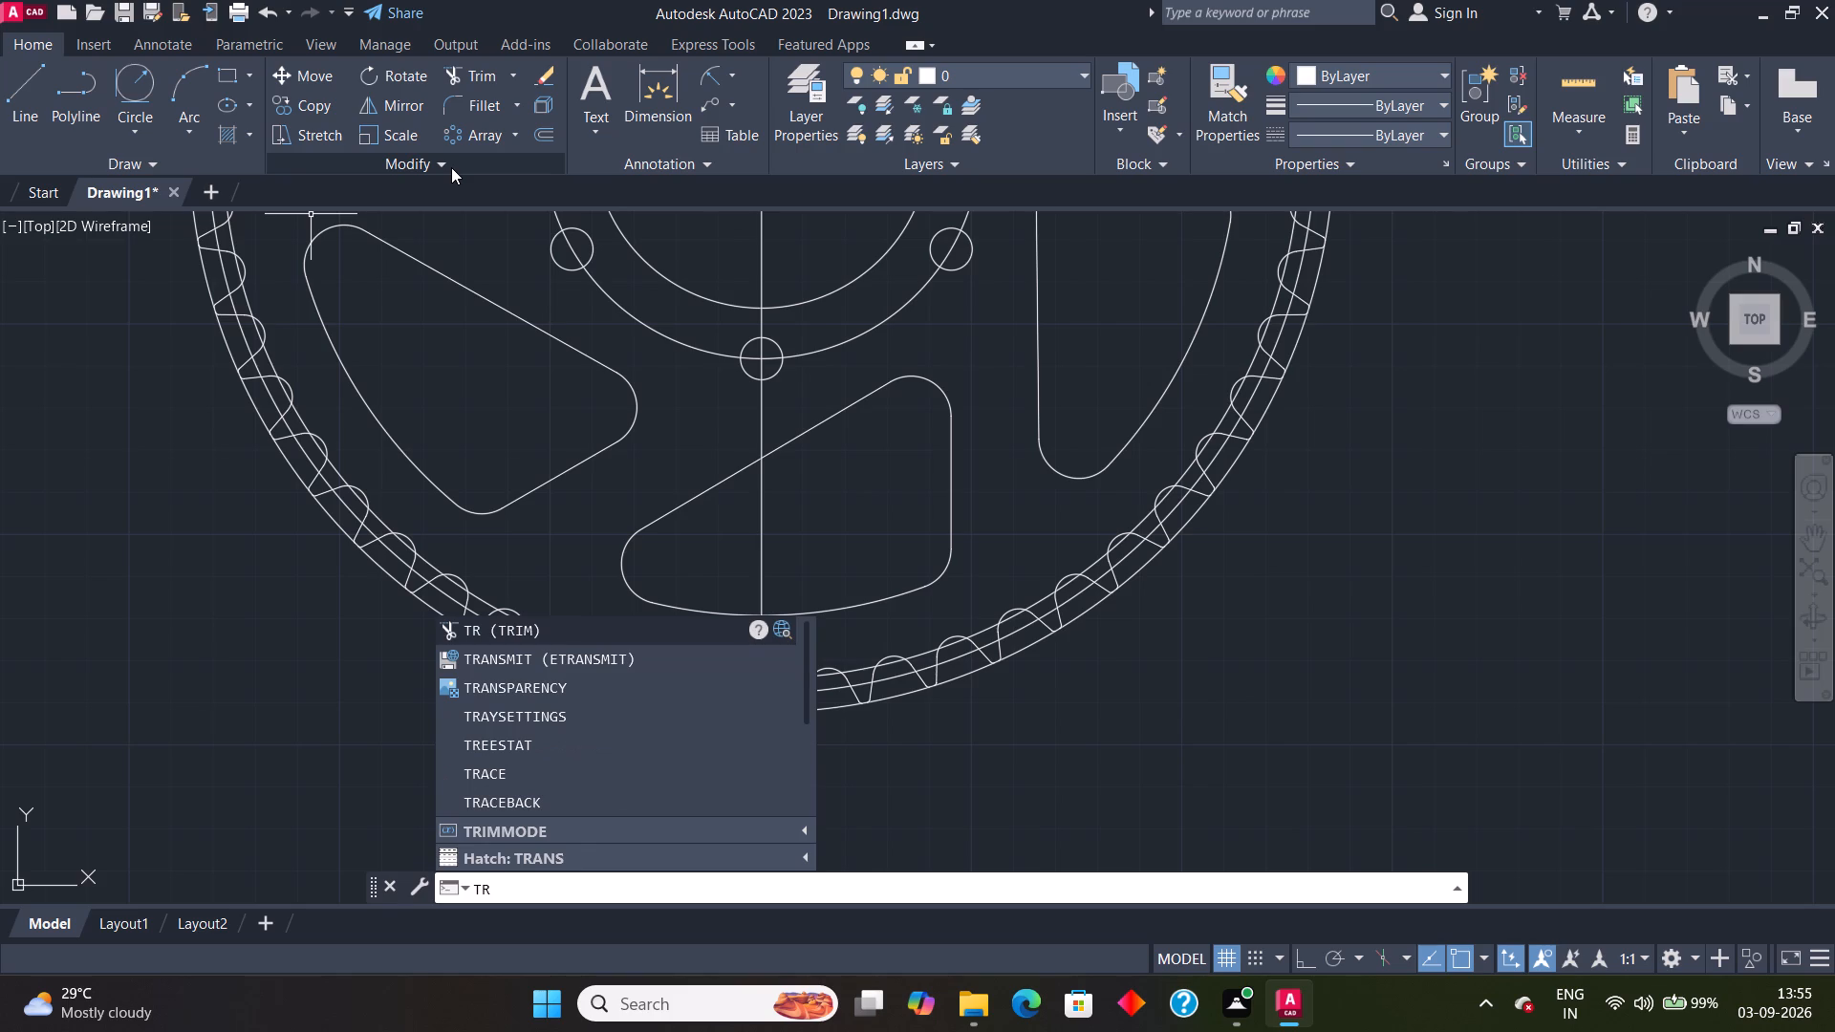
{"action": "key", "text": "Return"}
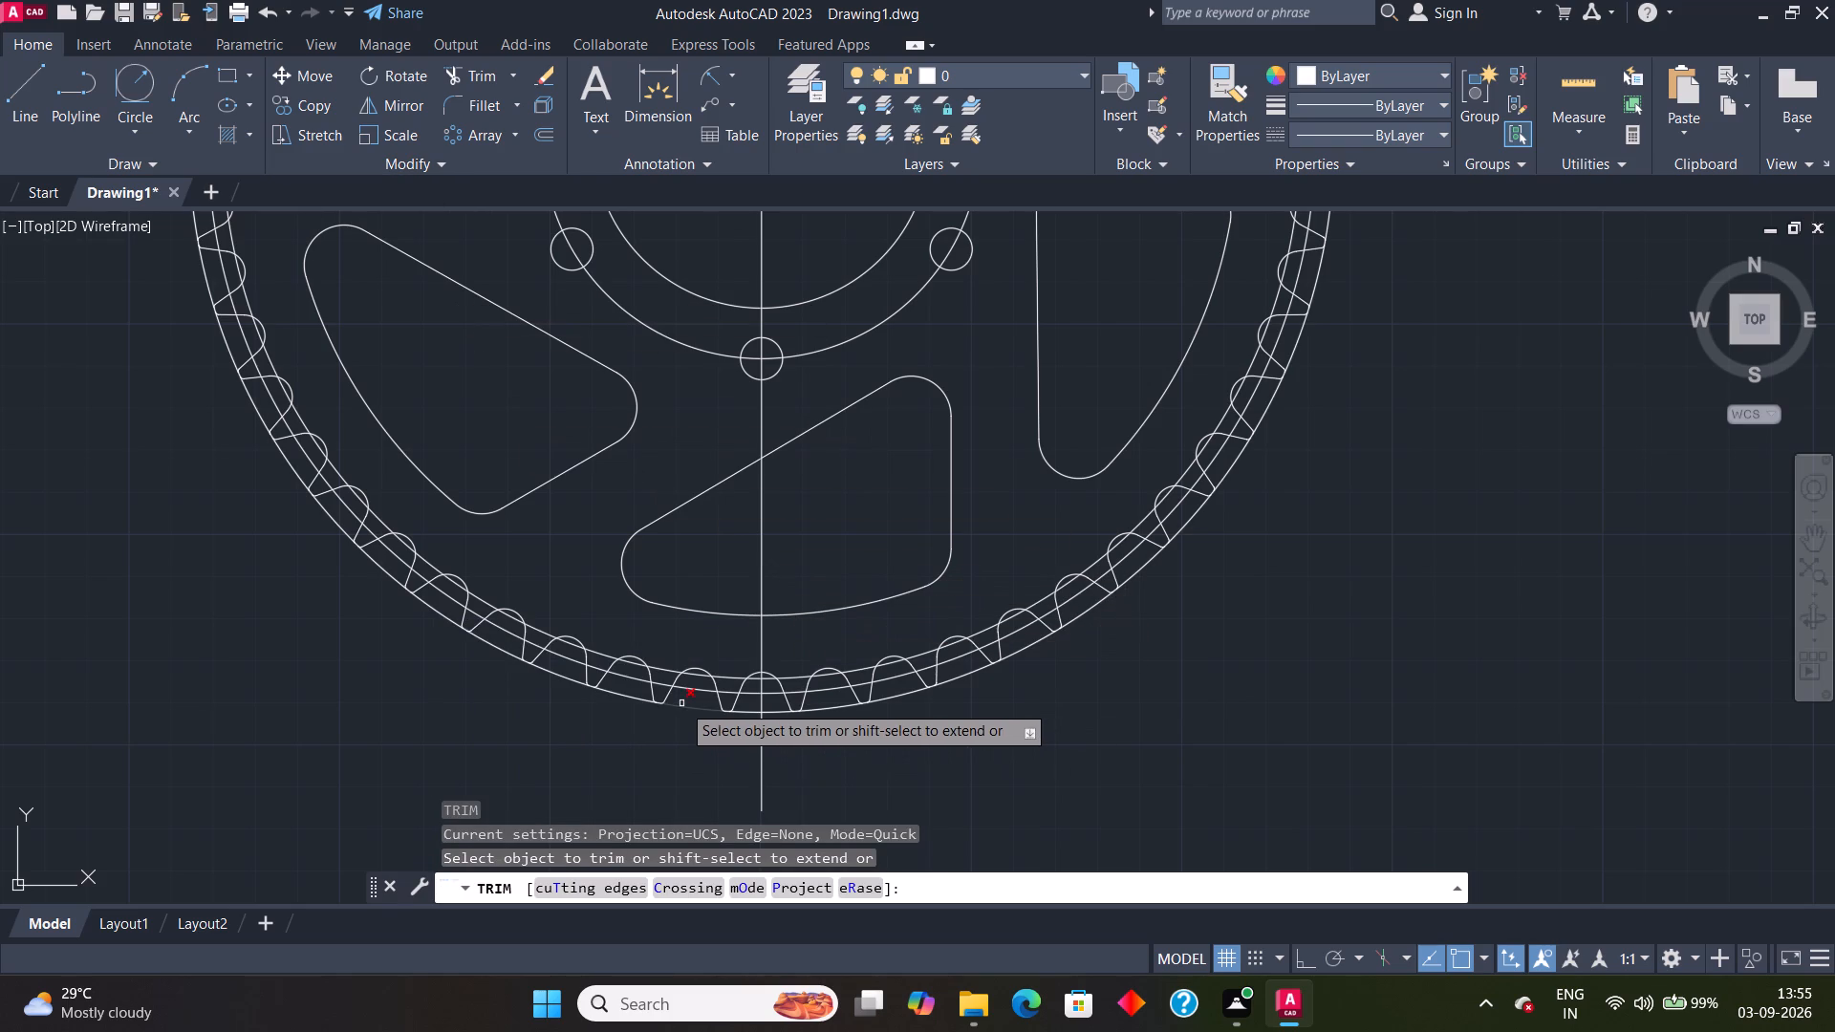
{"action": "left_click", "coordinate": [681, 703]}
{"action": "scroll", "coordinate": [720, 716], "scroll_direction": "up", "scroll_amount": 2}
{"action": "left_click", "coordinate": [769, 709]}
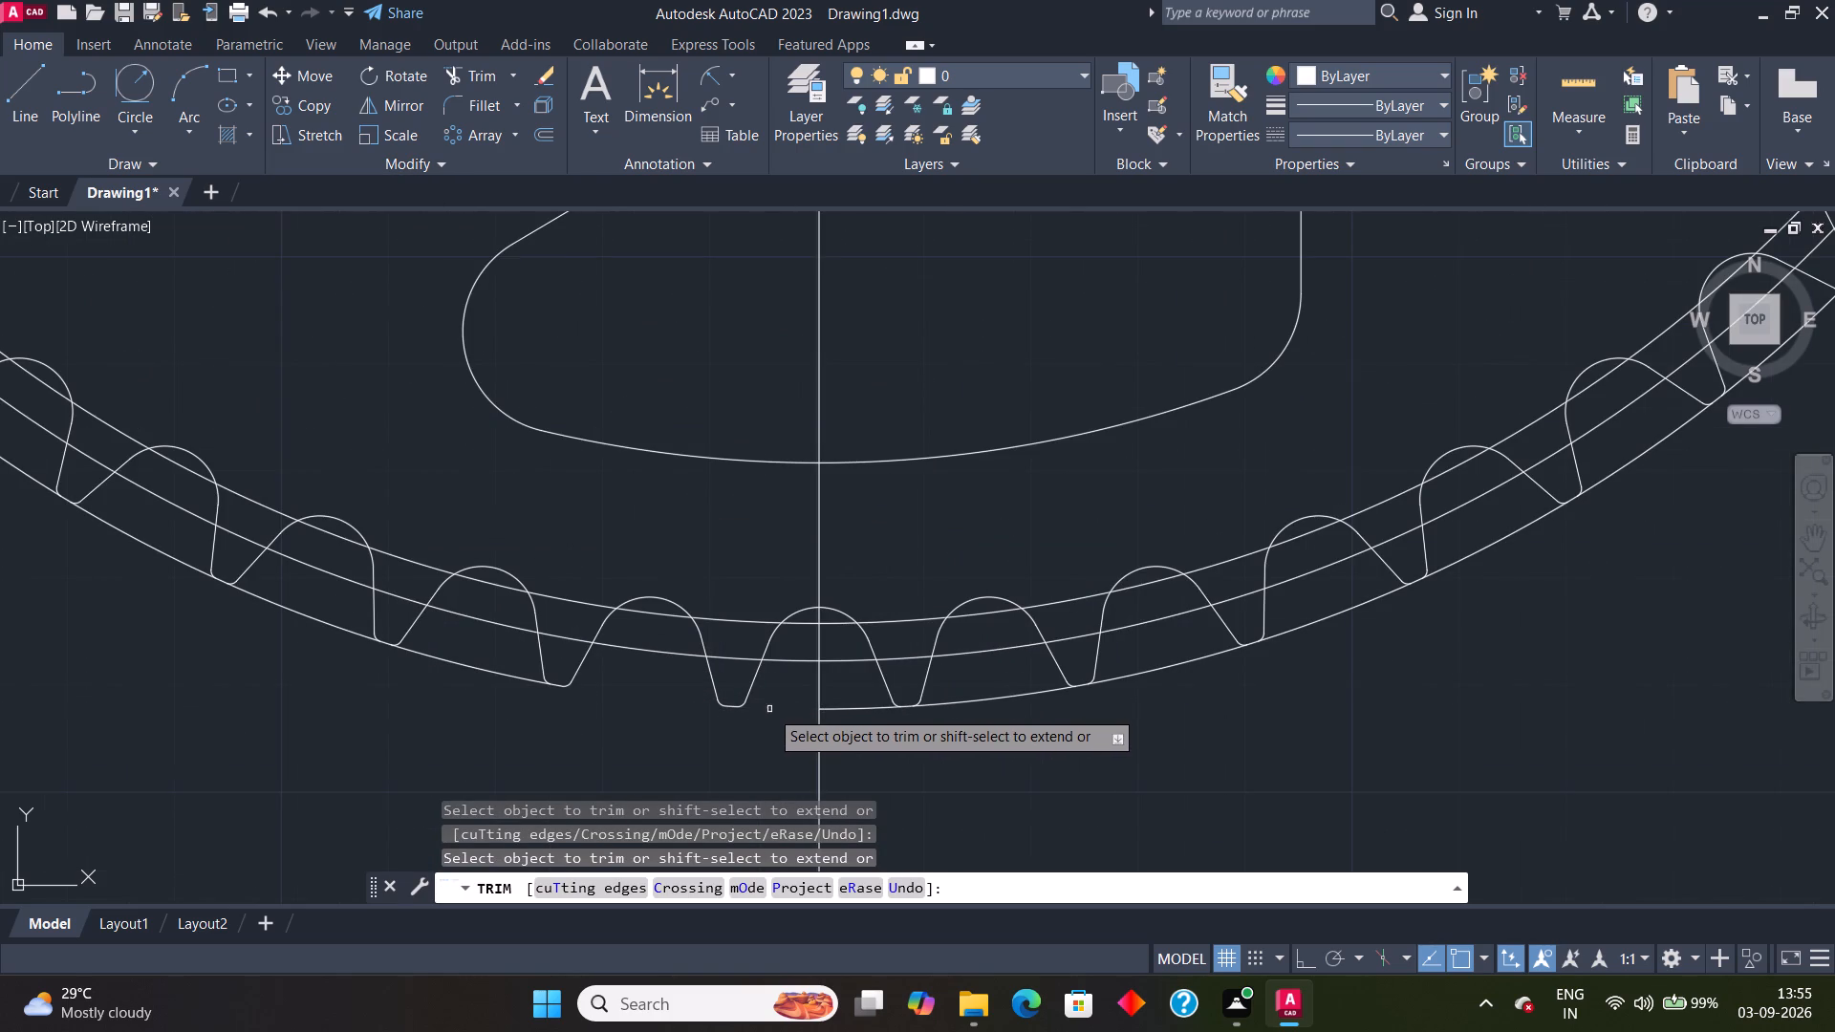
{"action": "left_click", "coordinate": [834, 709]}
{"action": "left_click", "coordinate": [974, 701]}
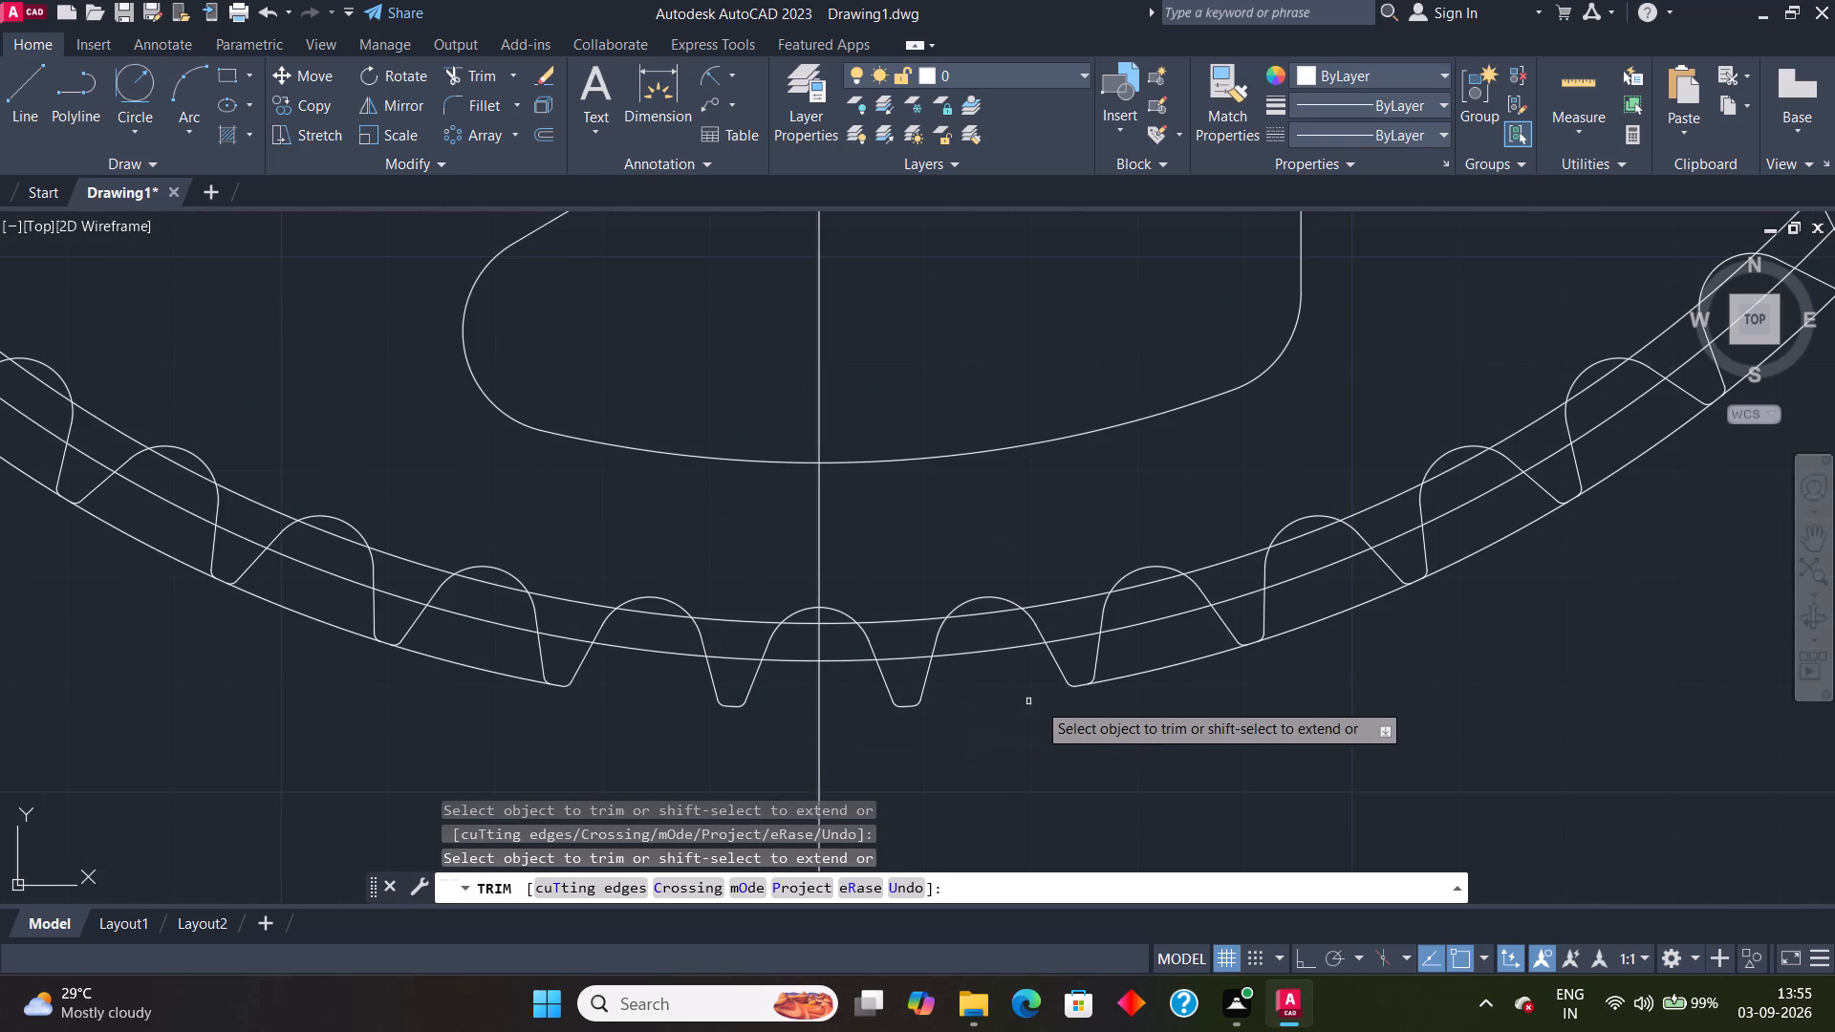
{"action": "left_click", "coordinate": [1140, 677]}
{"action": "left_click", "coordinate": [1322, 615]}
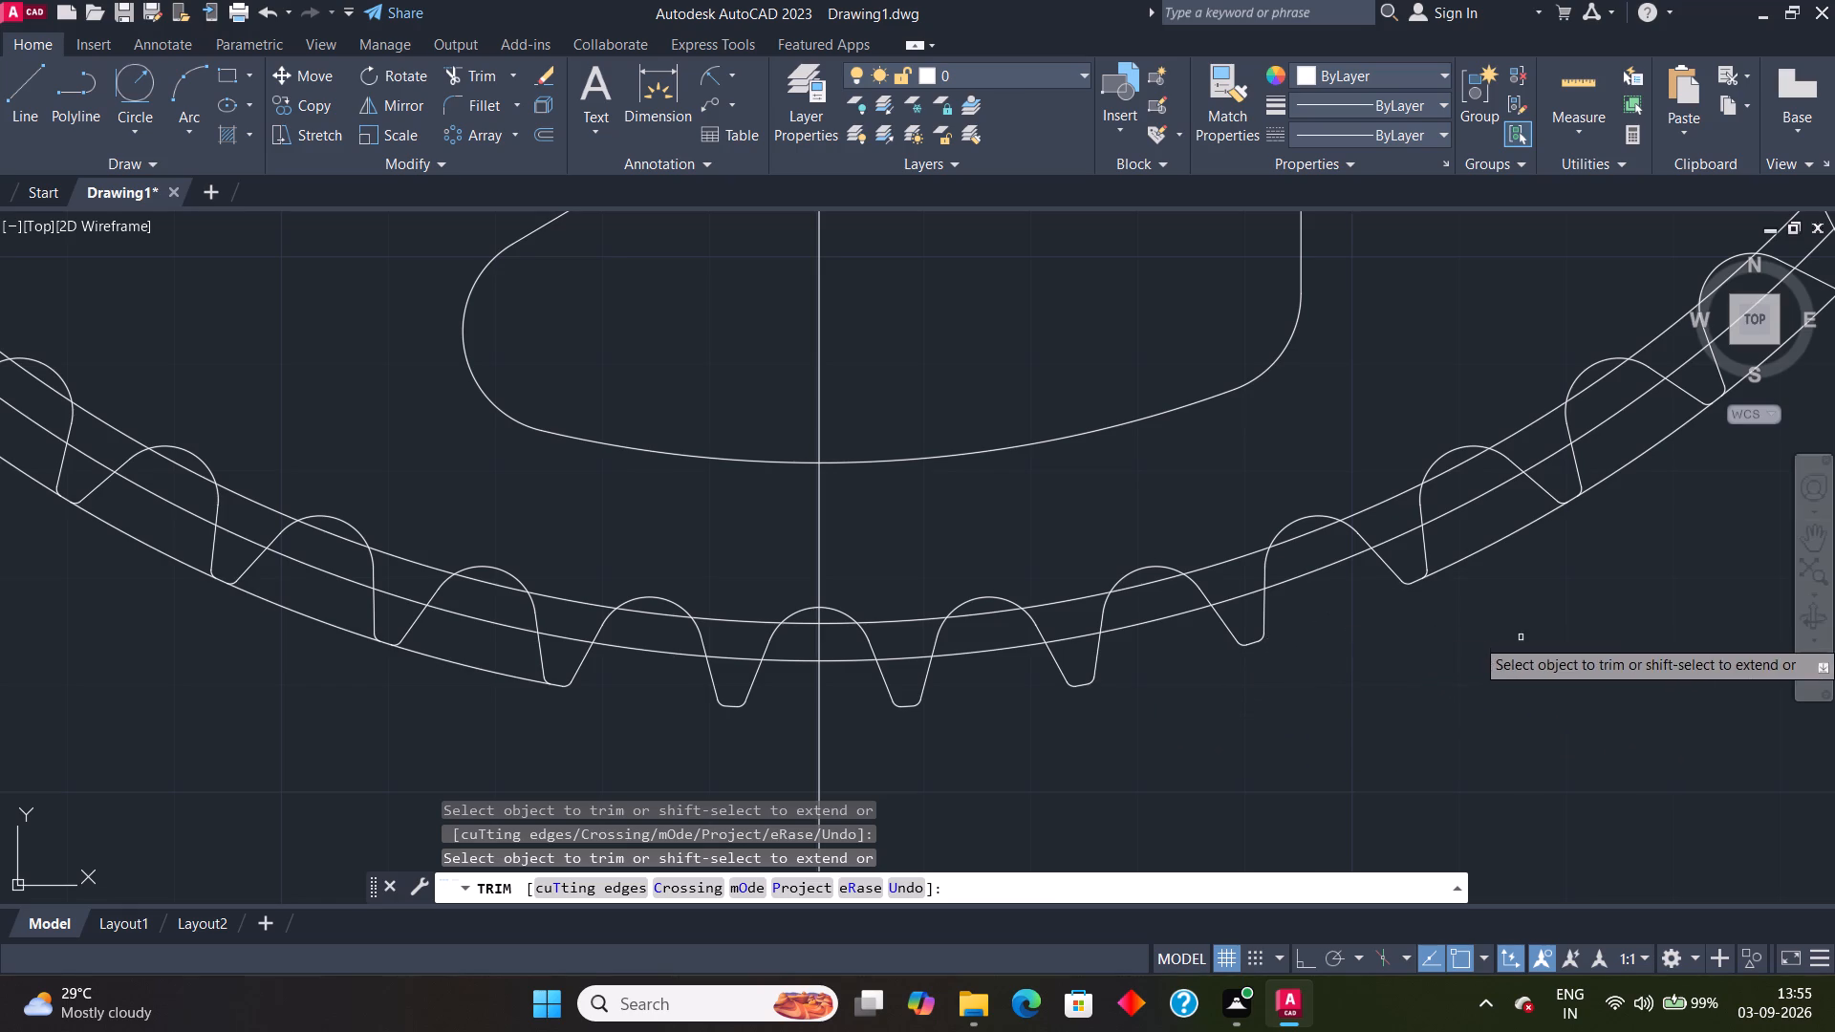
Trim the outermost rim circle across the notch mouths along the wheel's lower-right rim.
{"action": "middle_click_drag", "start_coordinate": [1519, 637], "coordinate": [1024, 724]}
{"action": "left_click", "coordinate": [983, 639]}
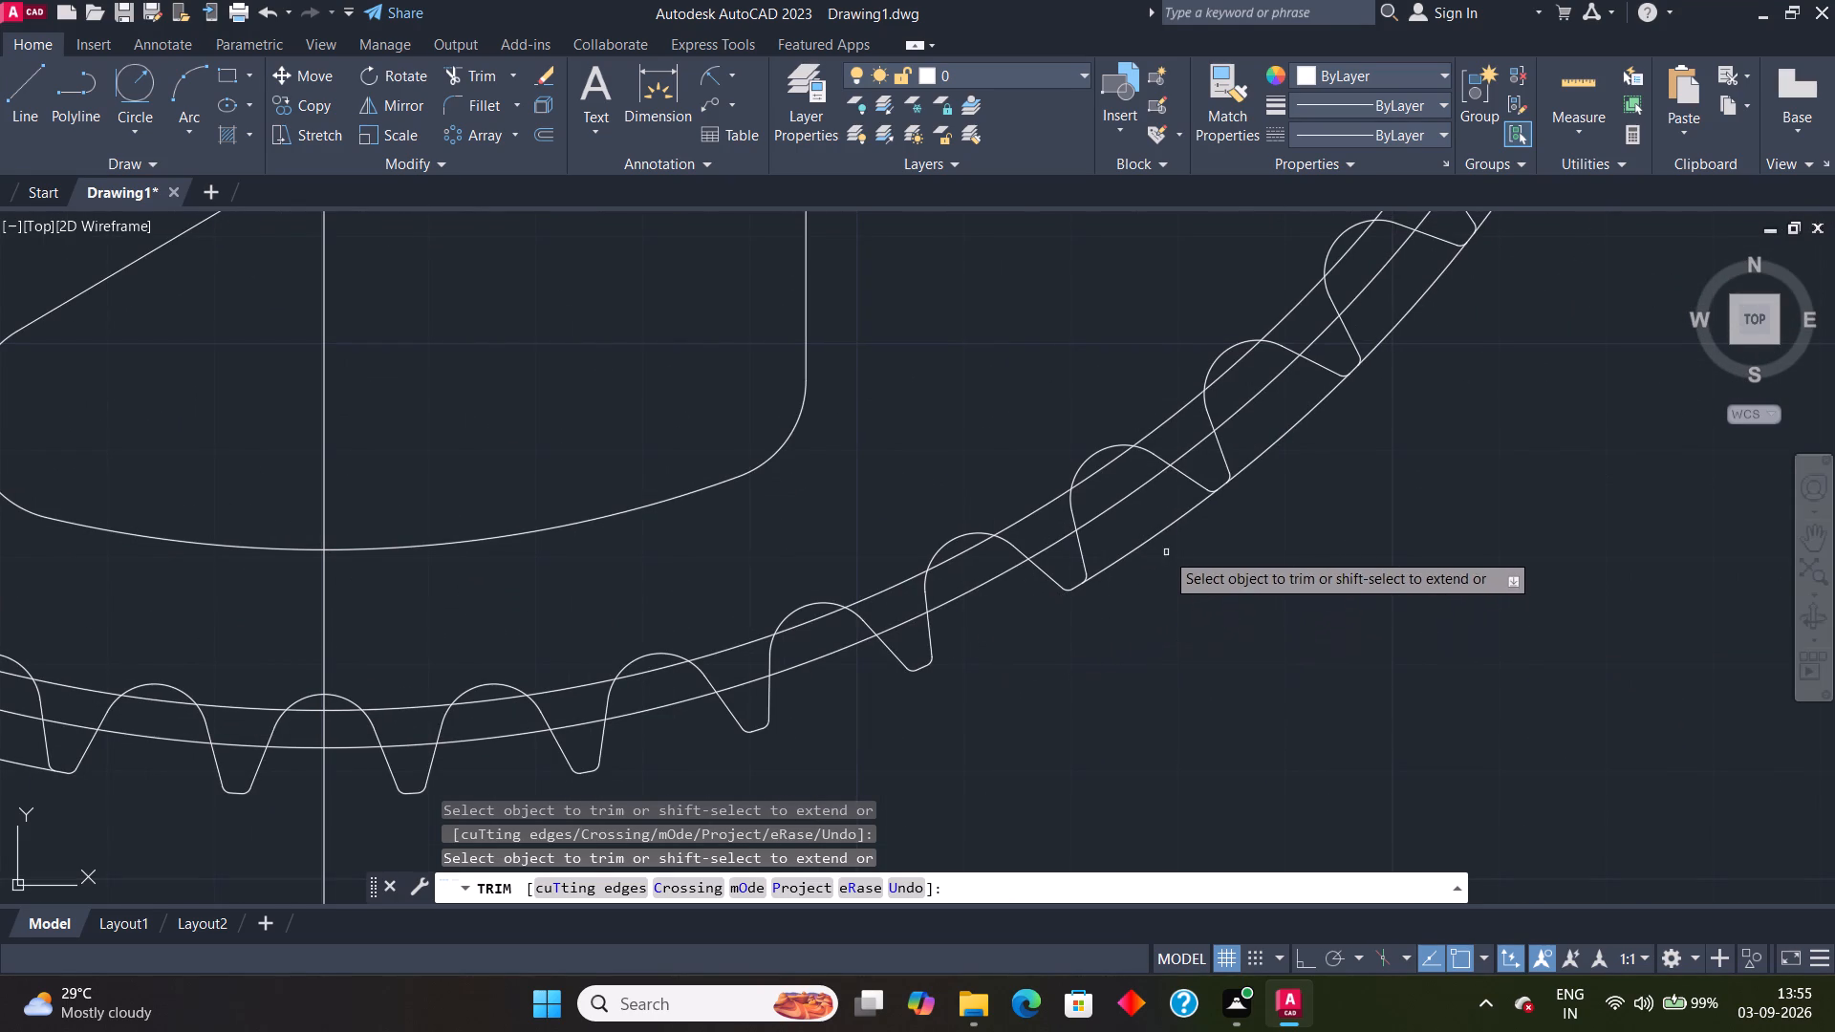
{"action": "left_click", "coordinate": [1148, 537]}
{"action": "middle_click_drag", "start_coordinate": [1315, 498], "coordinate": [814, 615]}
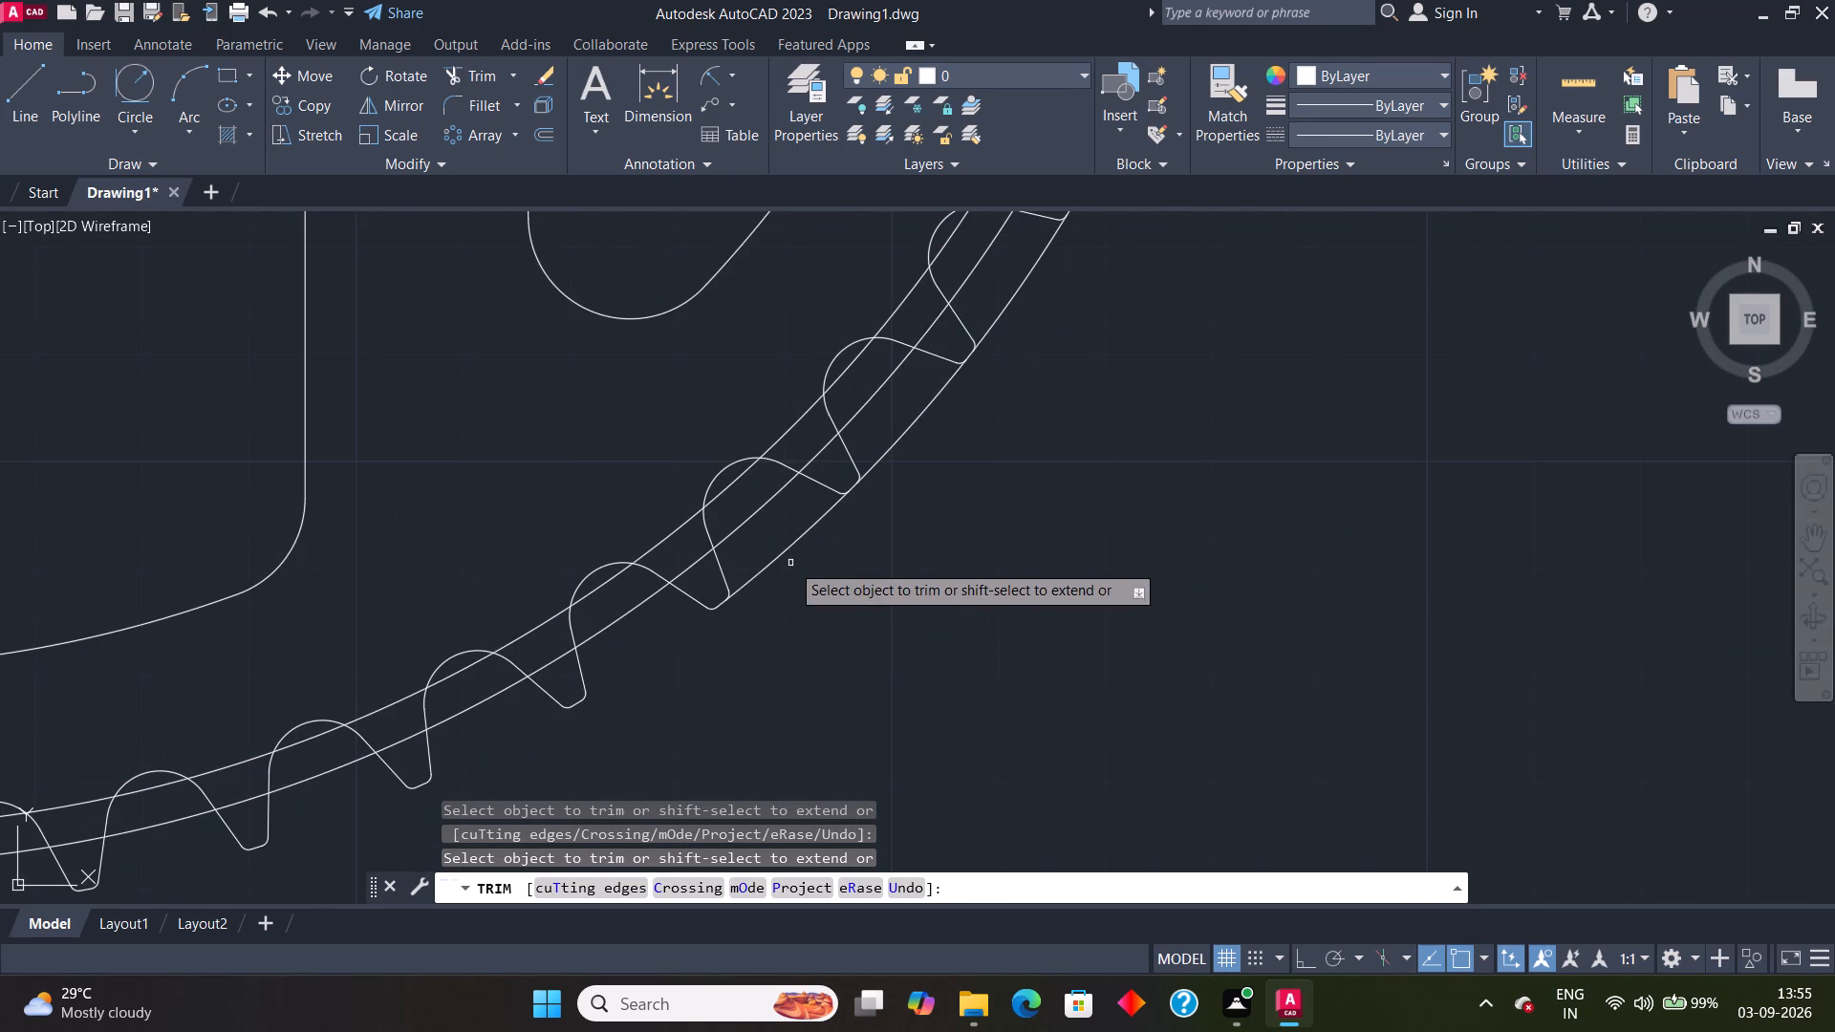
{"action": "left_click", "coordinate": [773, 555]}
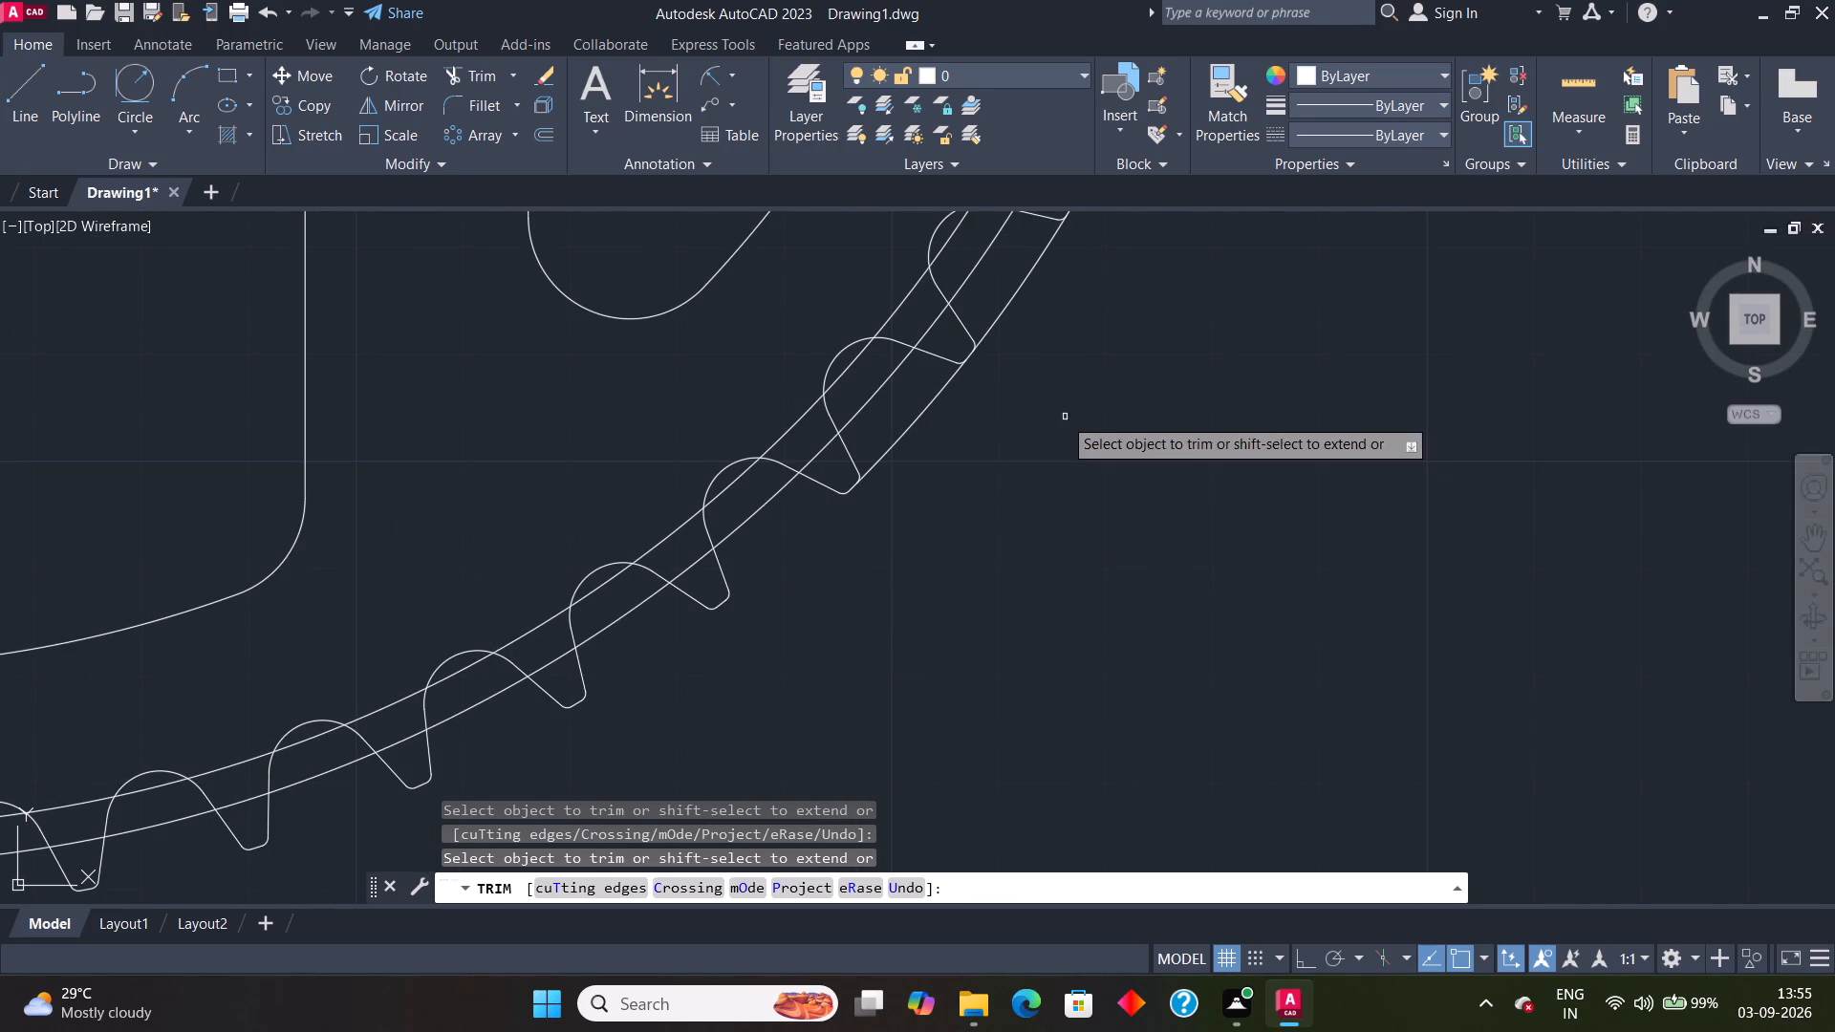
{"action": "left_click", "coordinate": [903, 428]}
{"action": "middle_click_drag", "start_coordinate": [1265, 376], "coordinate": [910, 642]}
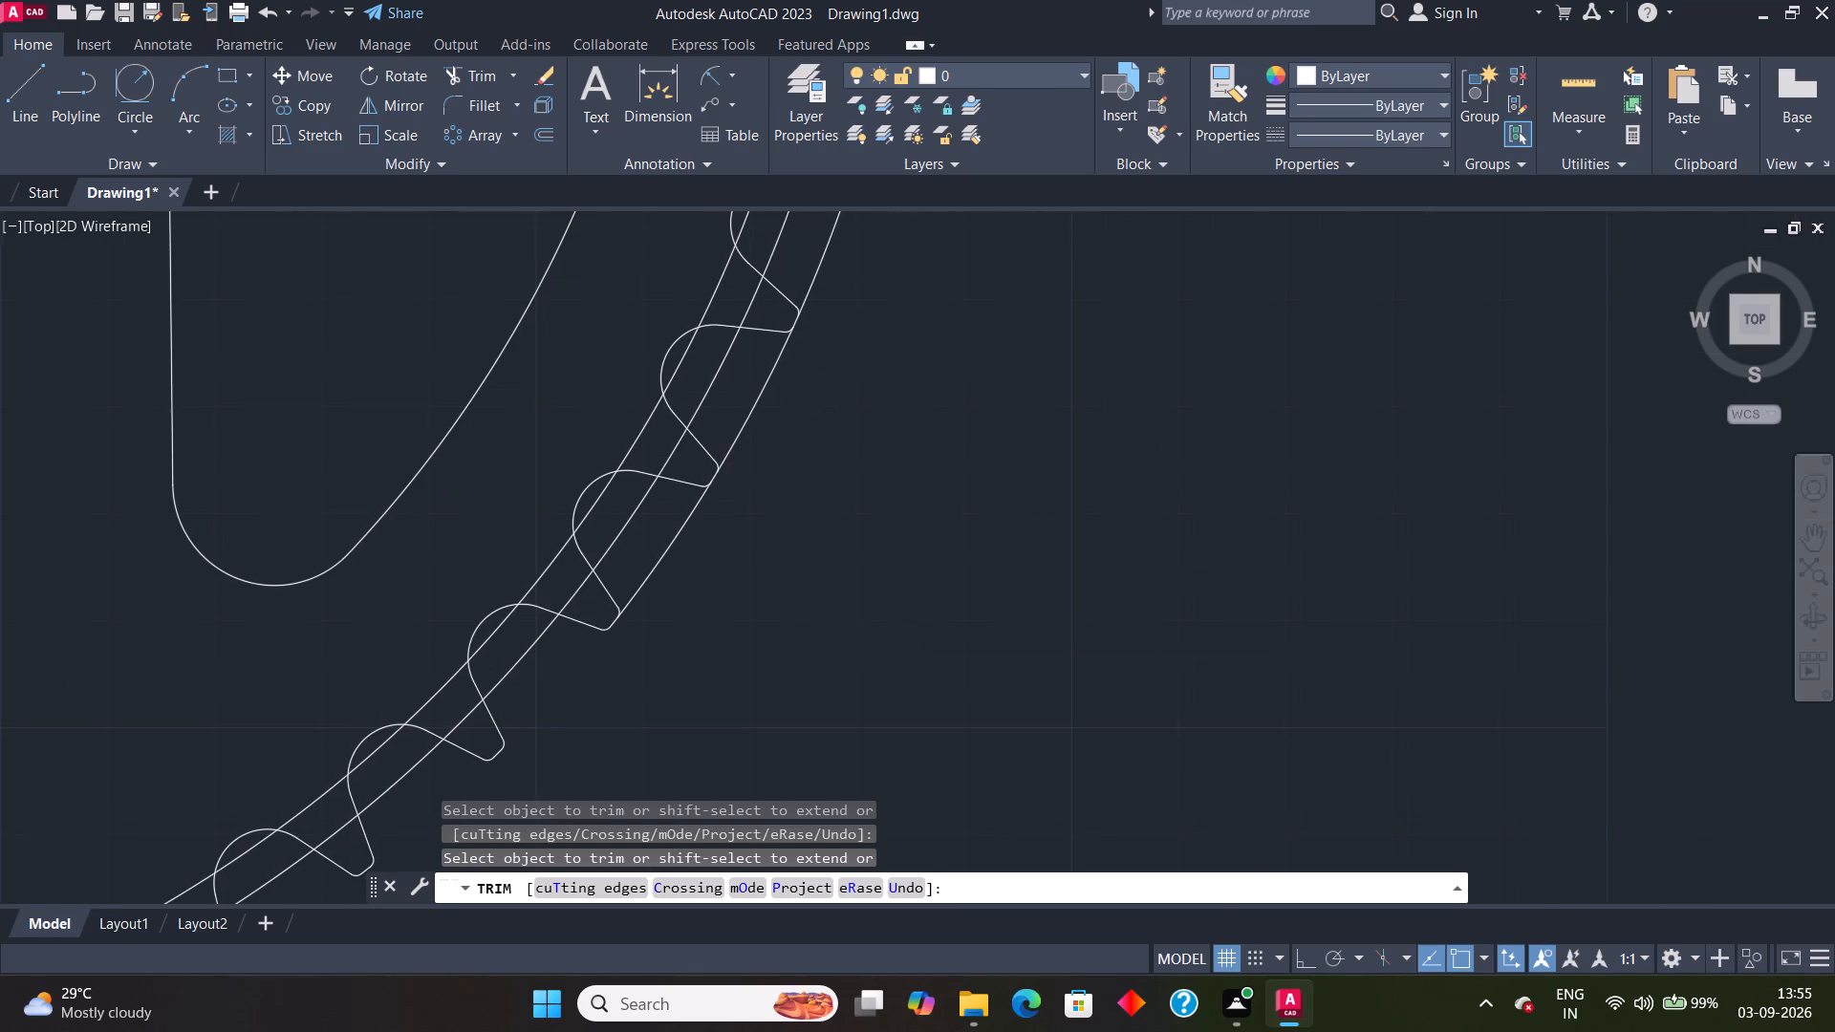
{"action": "left_click", "coordinate": [669, 546]}
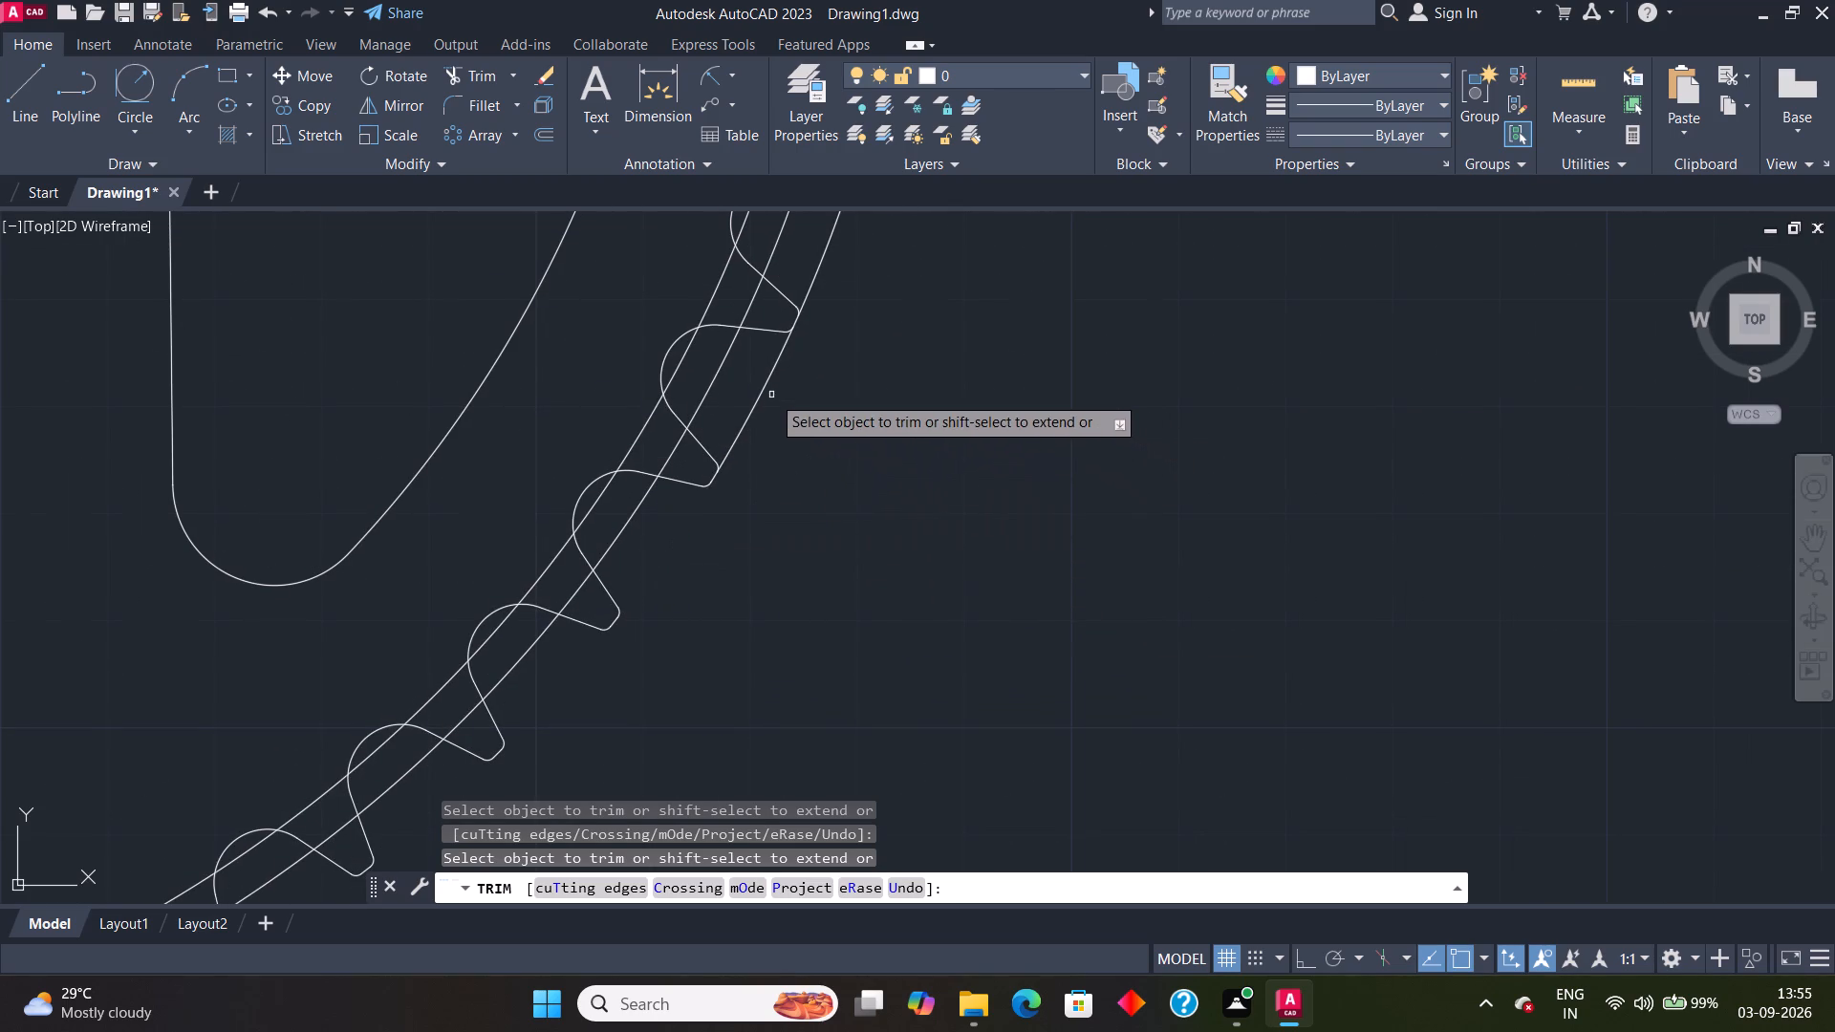
{"action": "left_click", "coordinate": [759, 391]}
Trim the outermost rim circle across the notch mouths up the wheel's right side.
{"action": "scroll", "coordinate": [888, 400], "scroll_direction": "down", "scroll_amount": 2}
{"action": "middle_click_drag", "start_coordinate": [996, 350], "coordinate": [673, 613]}
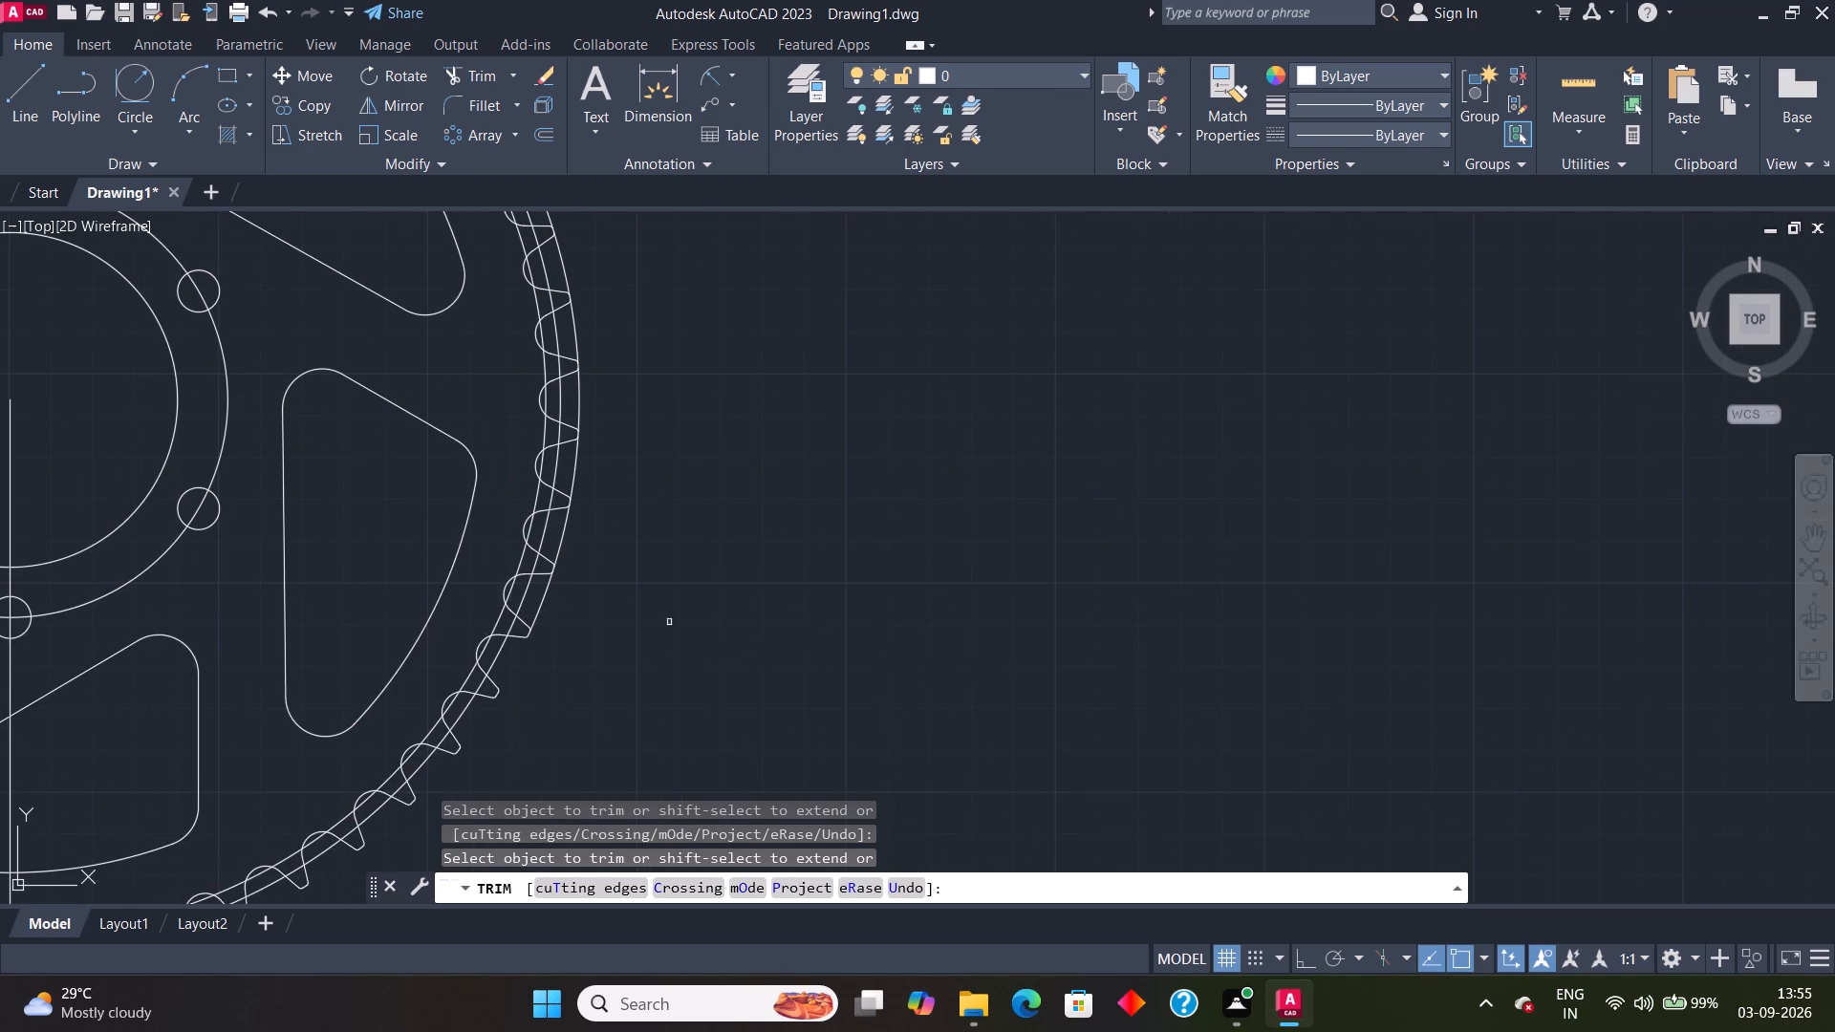
{"action": "left_click", "coordinate": [542, 608]}
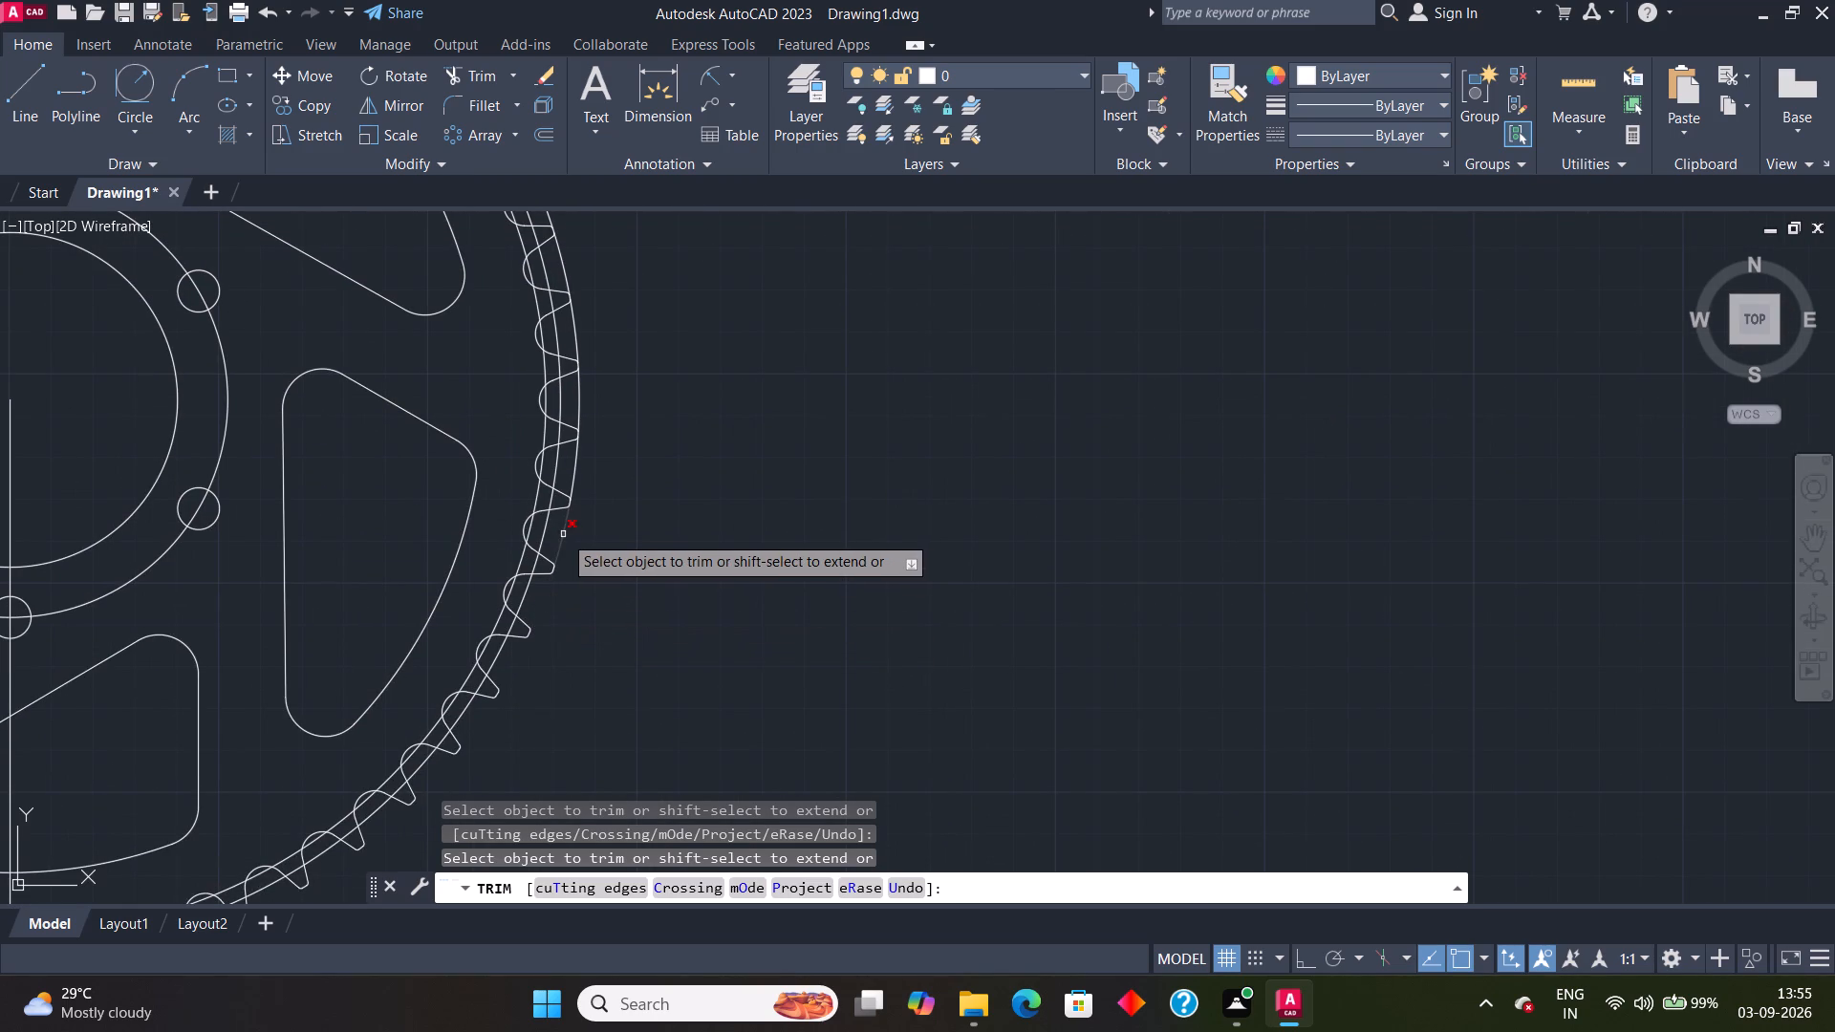
{"action": "left_click", "coordinate": [562, 534]}
{"action": "scroll", "coordinate": [605, 455], "scroll_direction": "up", "scroll_amount": 3}
{"action": "middle_click_drag", "start_coordinate": [621, 446], "coordinate": [697, 548]}
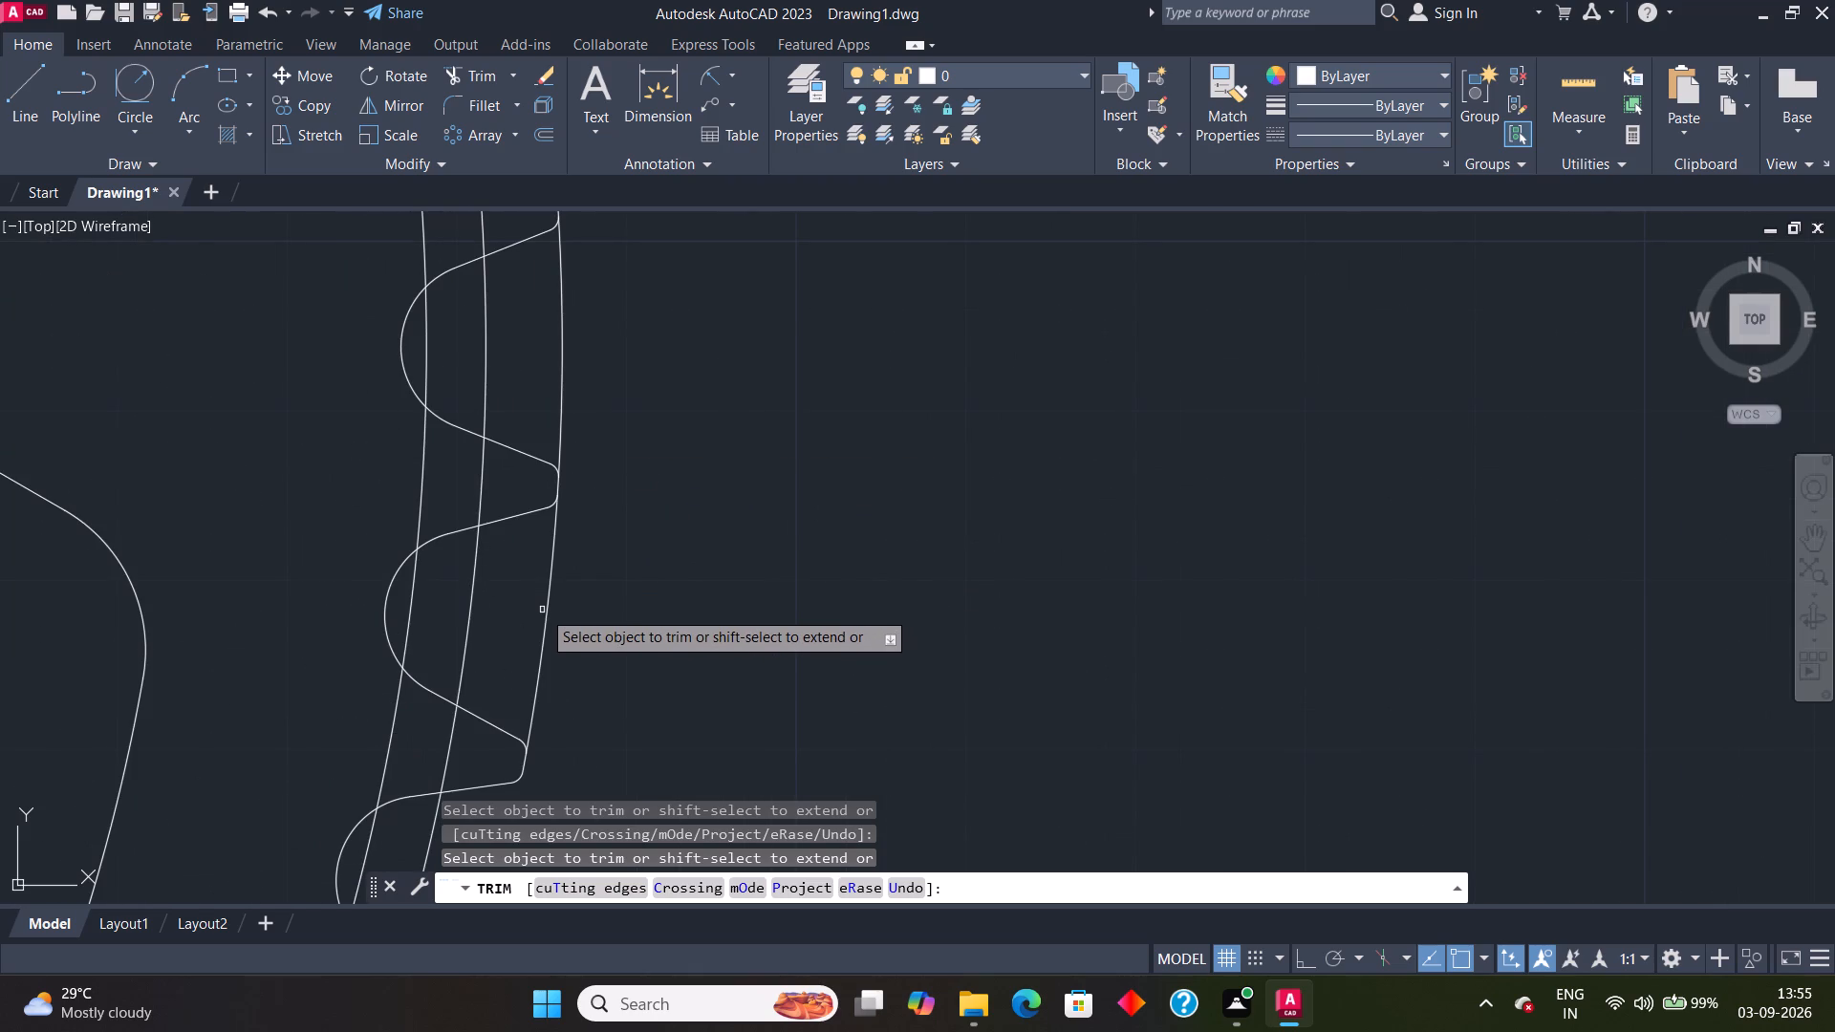
{"action": "left_click", "coordinate": [548, 599]}
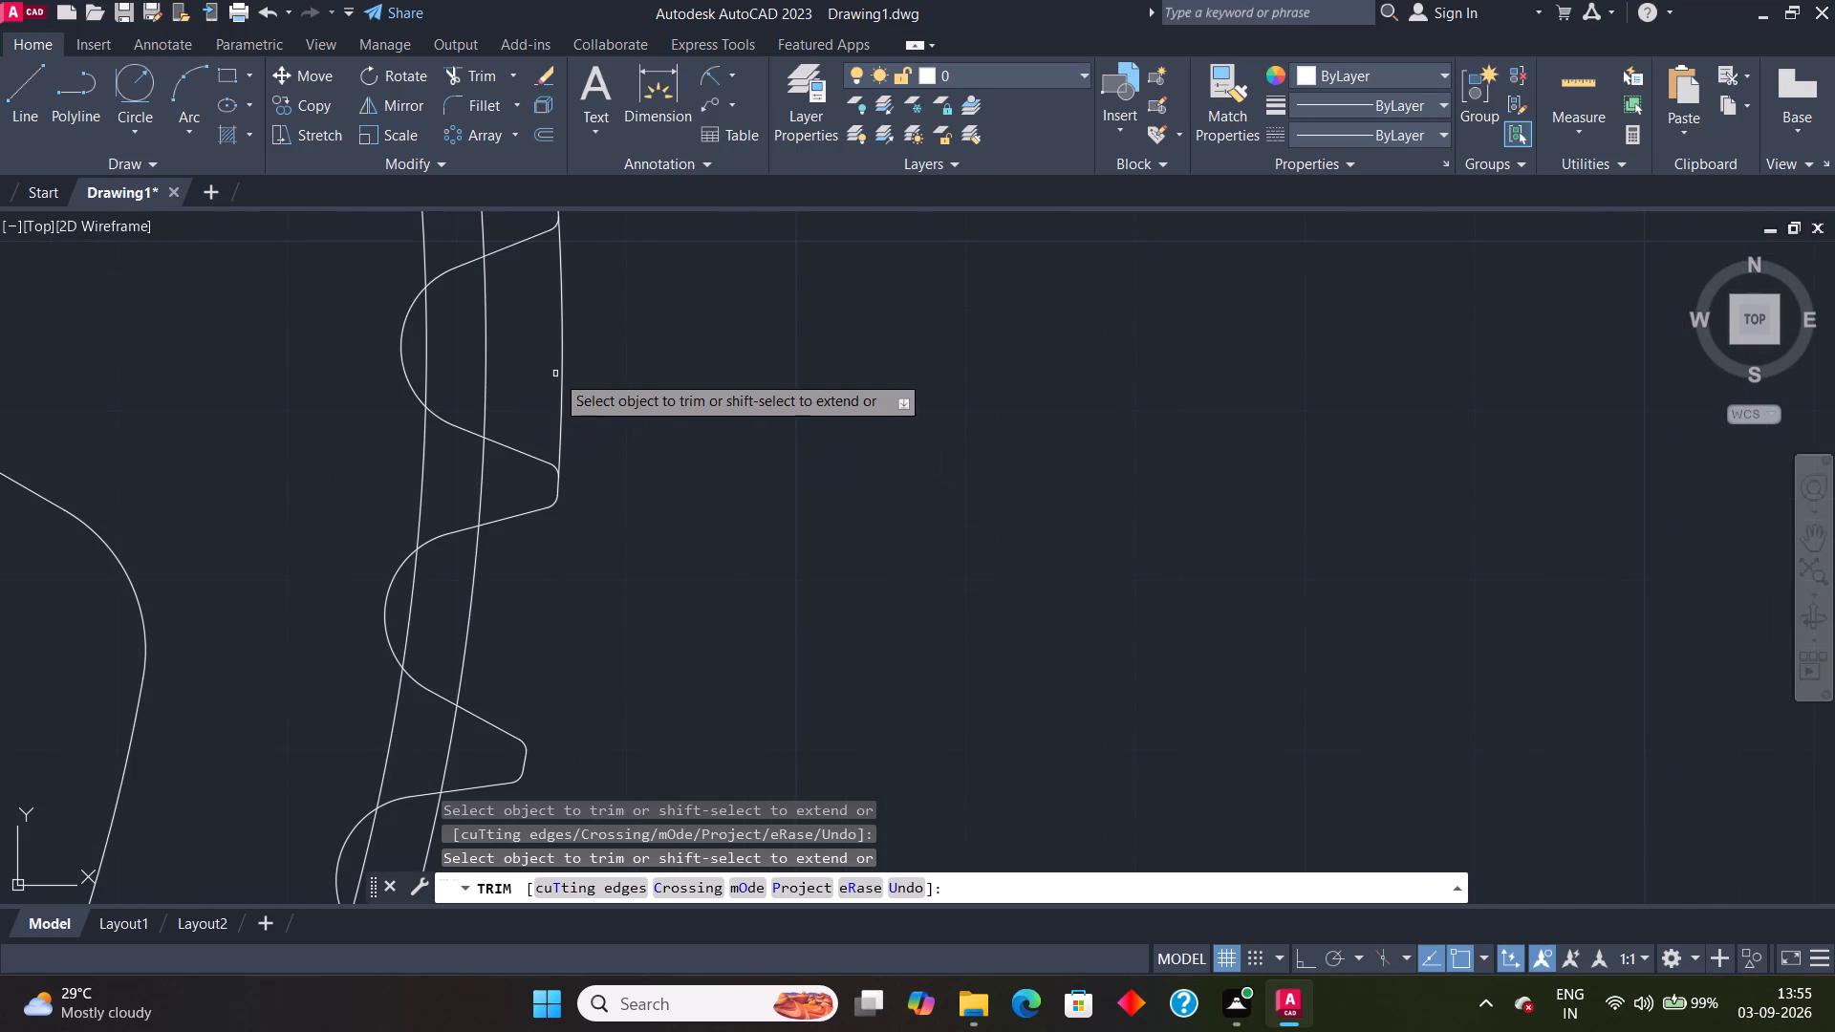
{"action": "left_click", "coordinate": [559, 371]}
Trim the outermost rim circle across the notch mouths along the wheel's upper-right rim.
{"action": "scroll", "coordinate": [918, 379], "scroll_direction": "down", "scroll_amount": 2}
{"action": "middle_click_drag", "start_coordinate": [1095, 381], "coordinate": [1034, 648]}
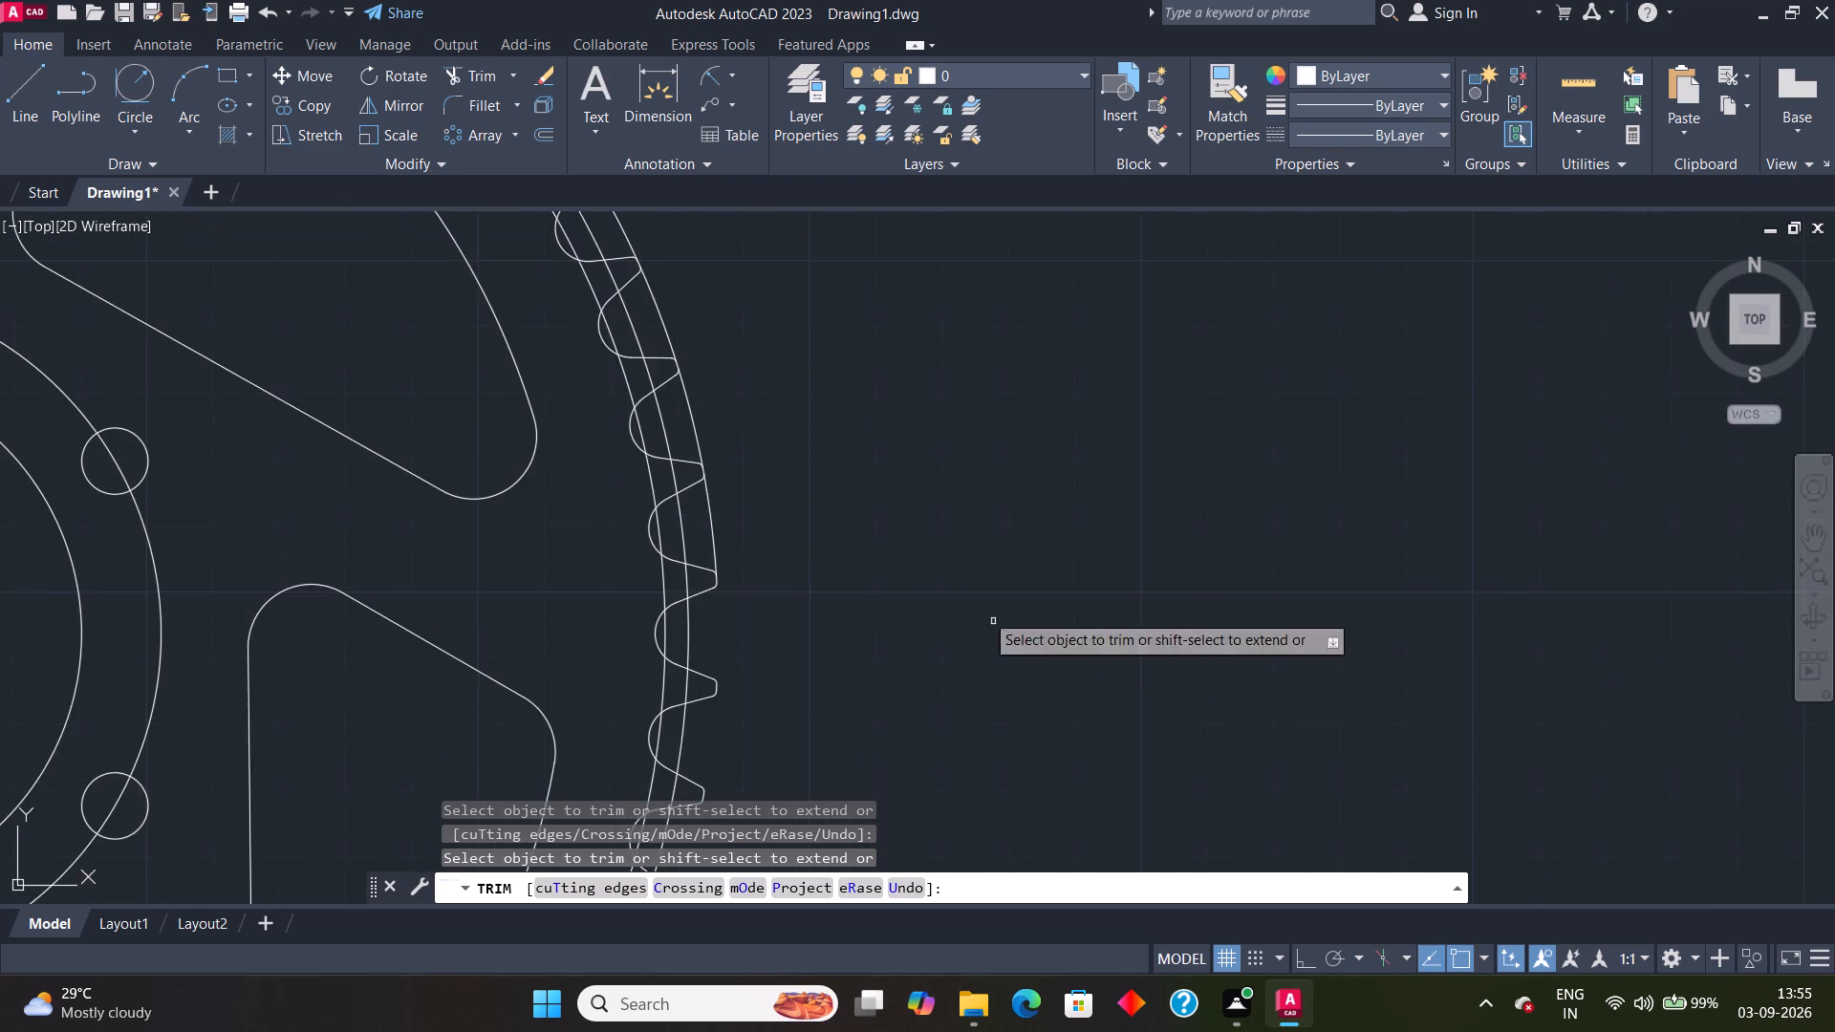
{"action": "scroll", "coordinate": [904, 507], "scroll_direction": "down", "scroll_amount": 1}
{"action": "middle_click_drag", "start_coordinate": [939, 478], "coordinate": [958, 623]}
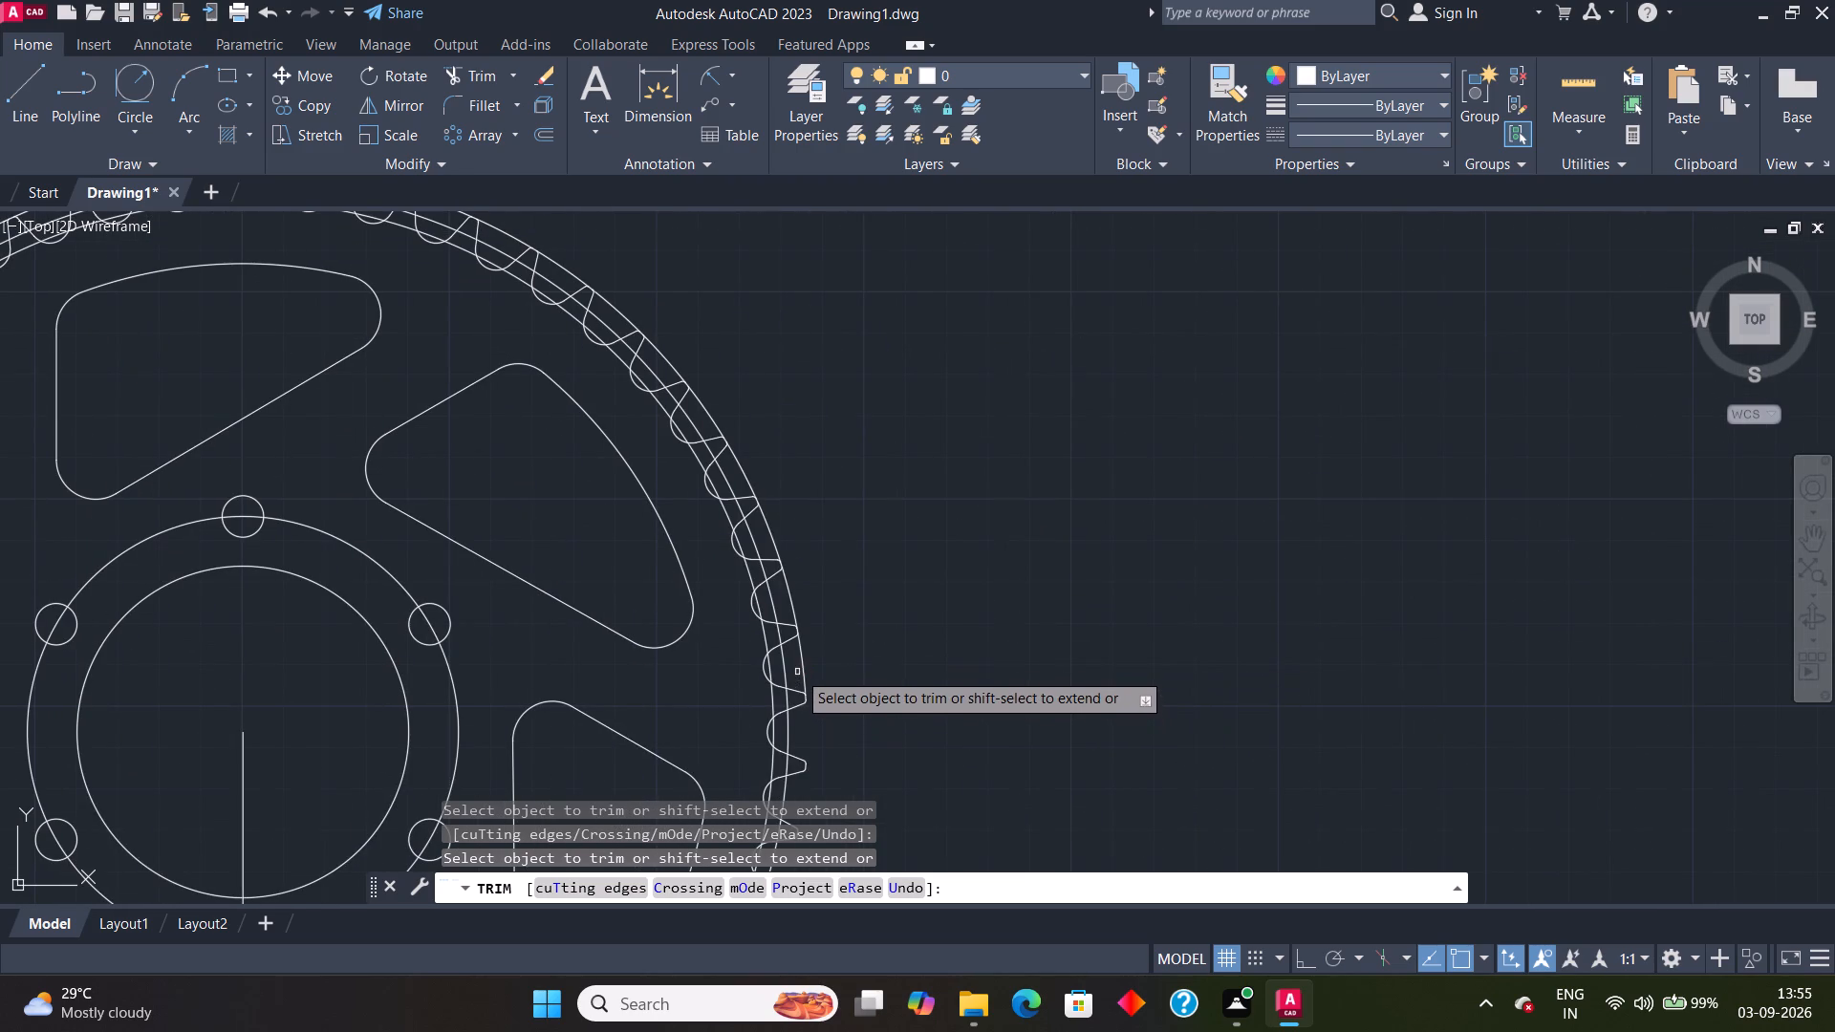
{"action": "left_click", "coordinate": [801, 656]}
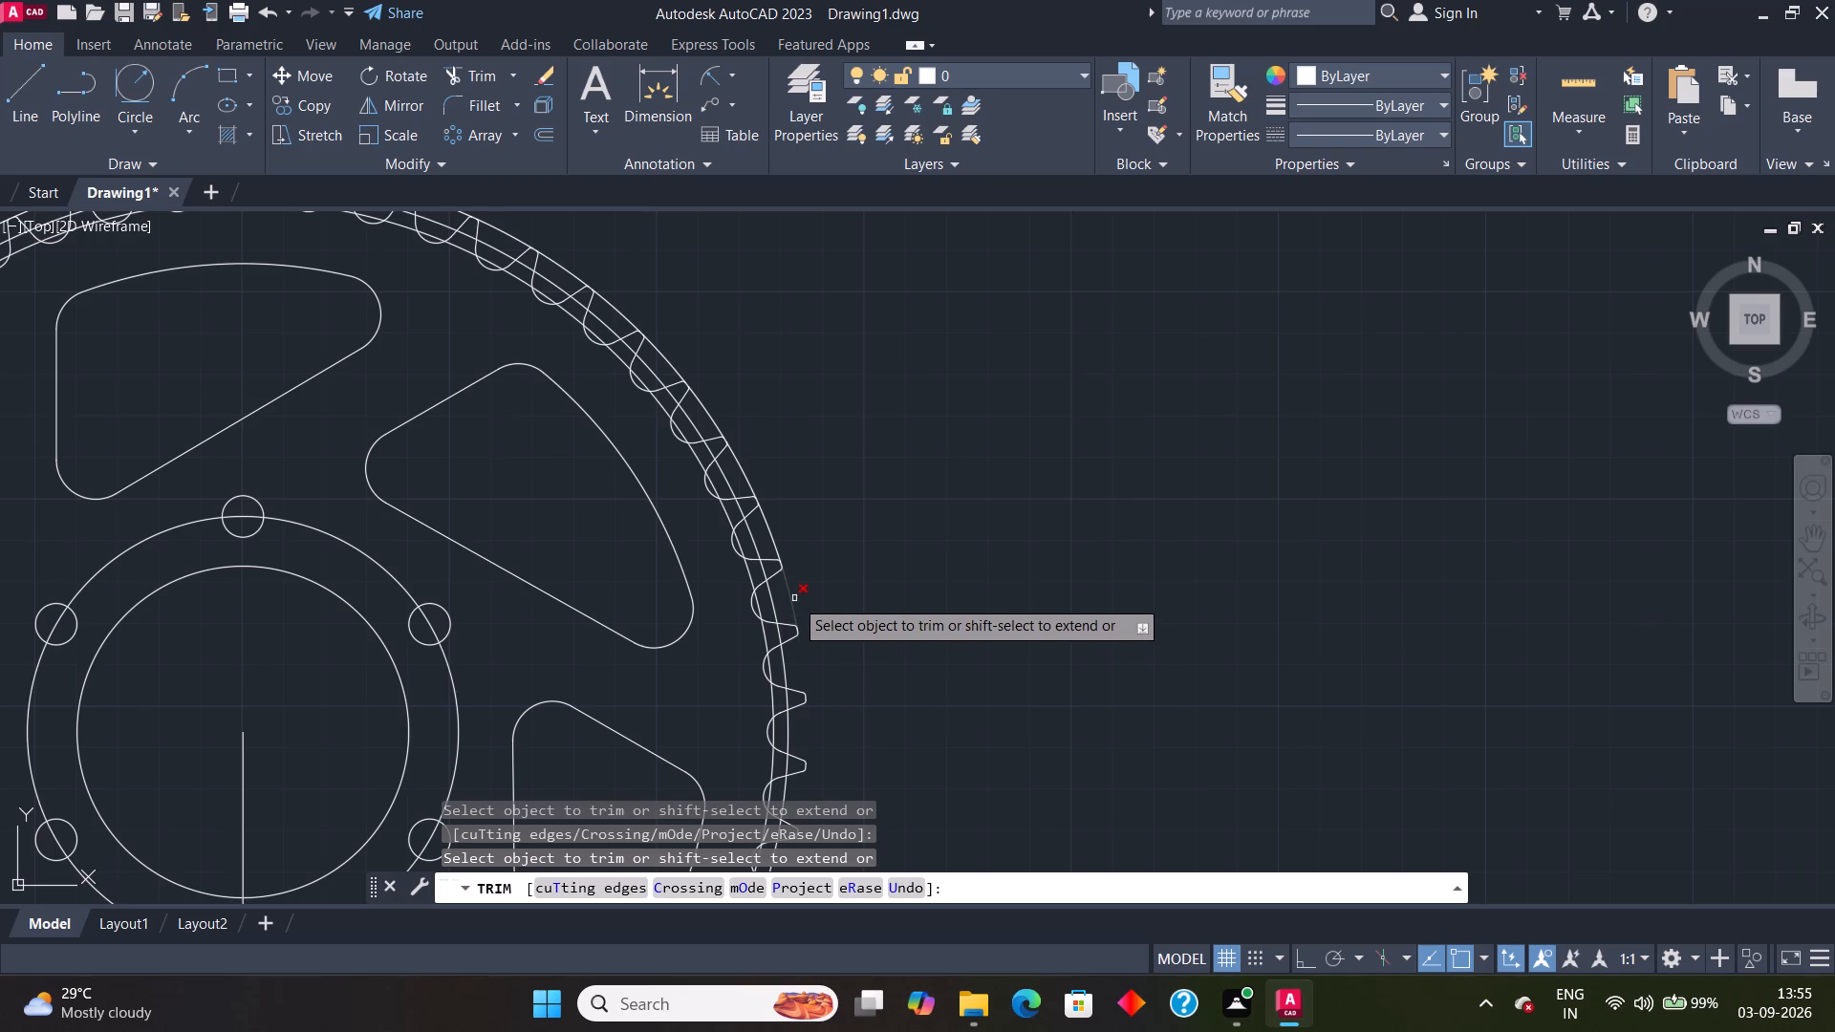
{"action": "left_click", "coordinate": [793, 598]}
{"action": "left_click", "coordinate": [771, 540]}
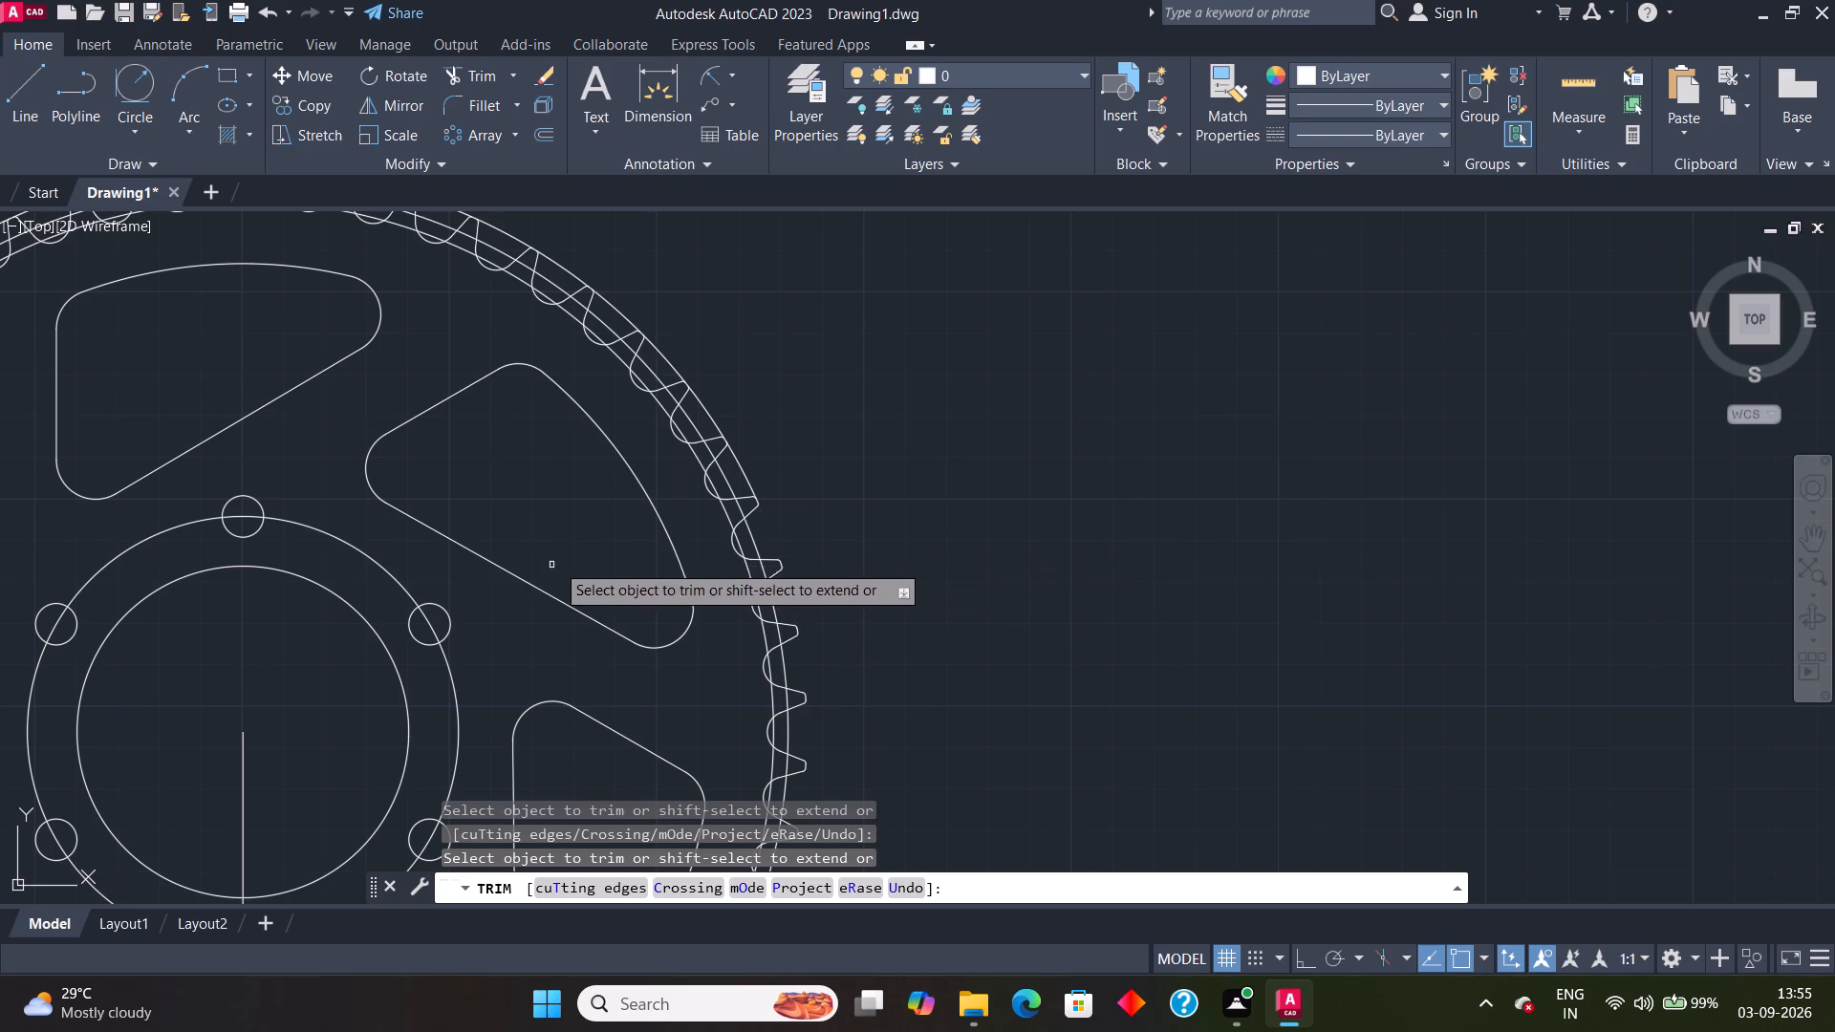
{"action": "left_click", "coordinate": [745, 475]}
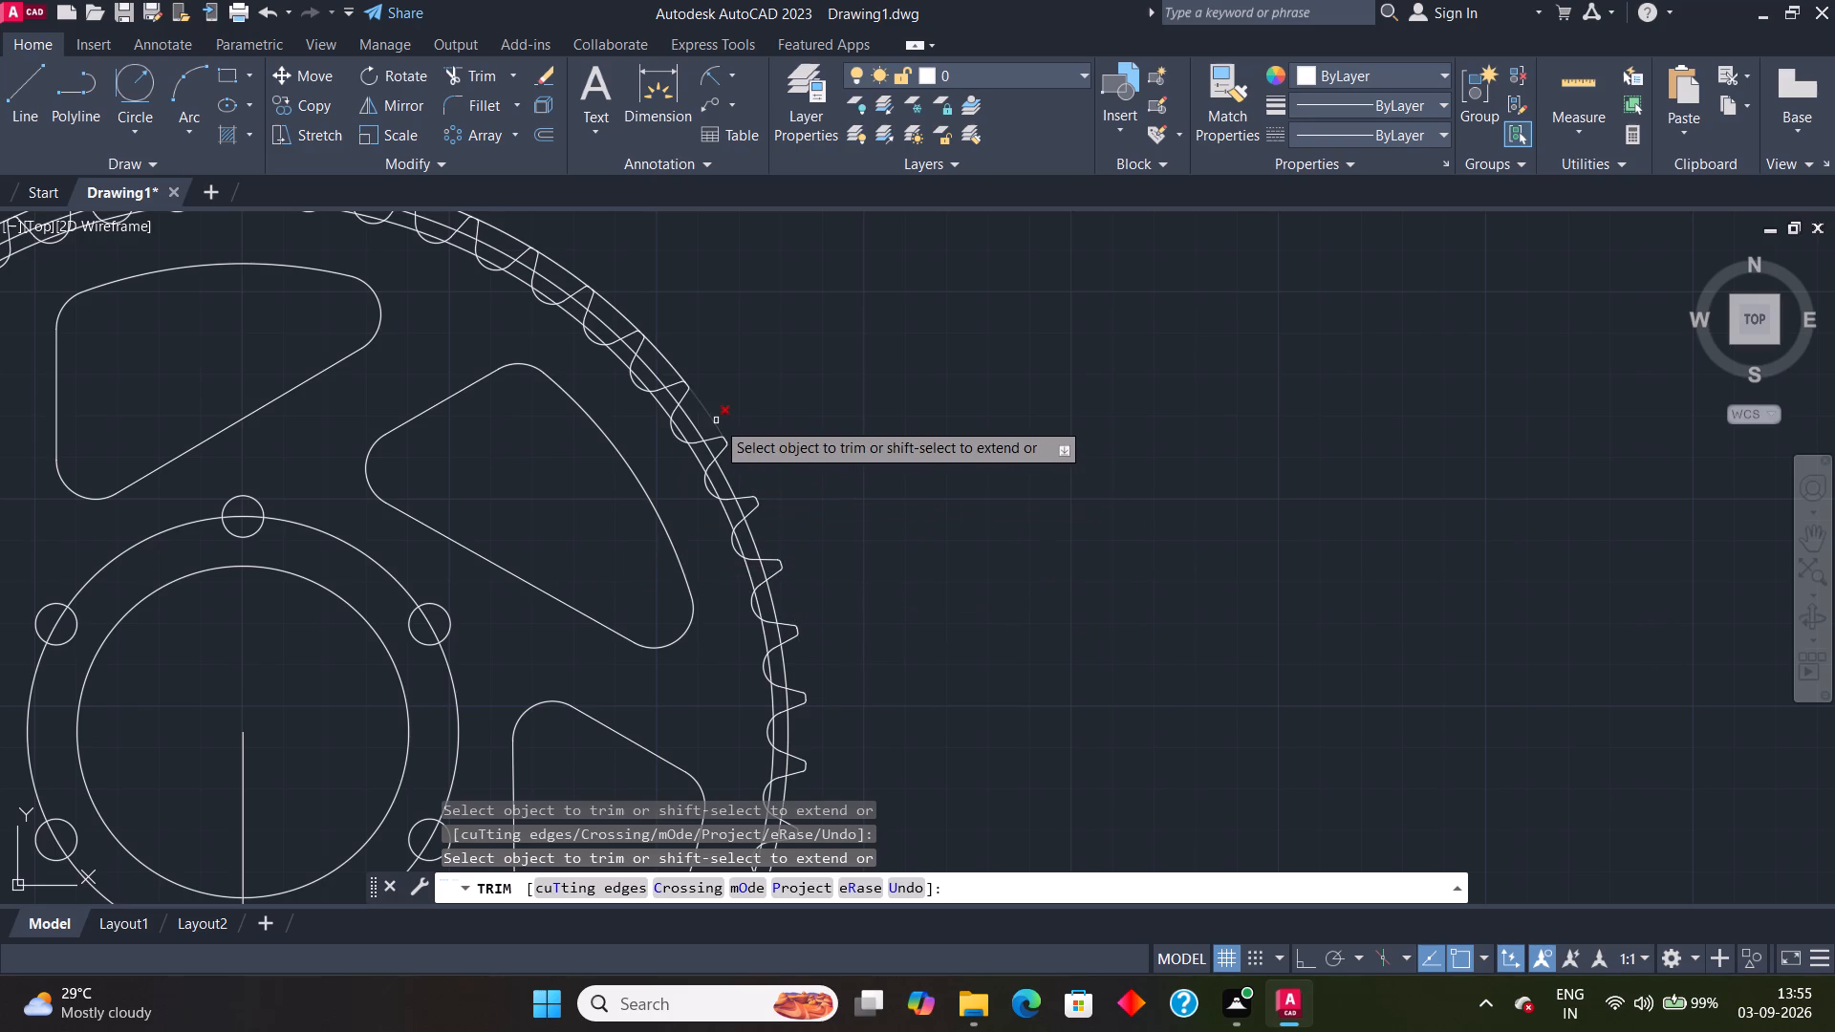
{"action": "left_click", "coordinate": [715, 420]}
{"action": "left_click", "coordinate": [673, 370]}
{"action": "left_click", "coordinate": [628, 318]}
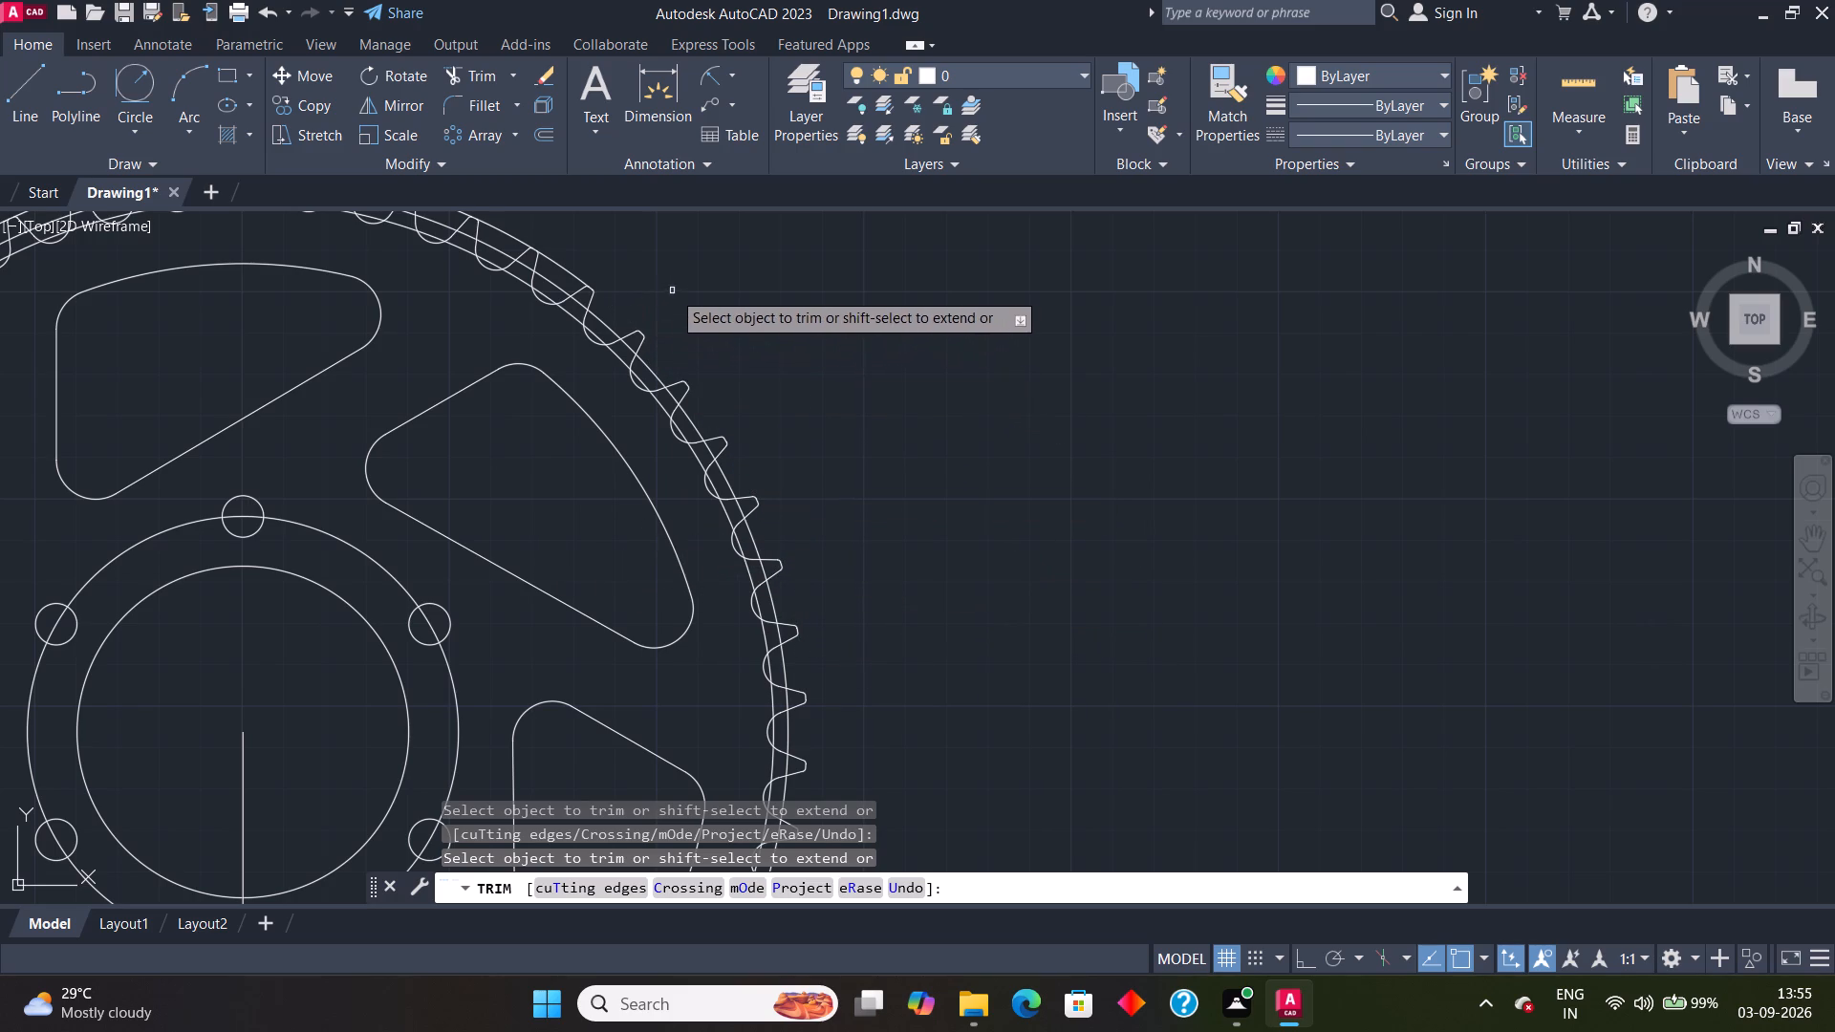
Trim the outermost rim circle across the notch mouths over the top of the wheel.
{"action": "middle_click_drag", "start_coordinate": [683, 290], "coordinate": [1007, 478]}
{"action": "left_click", "coordinate": [875, 450]}
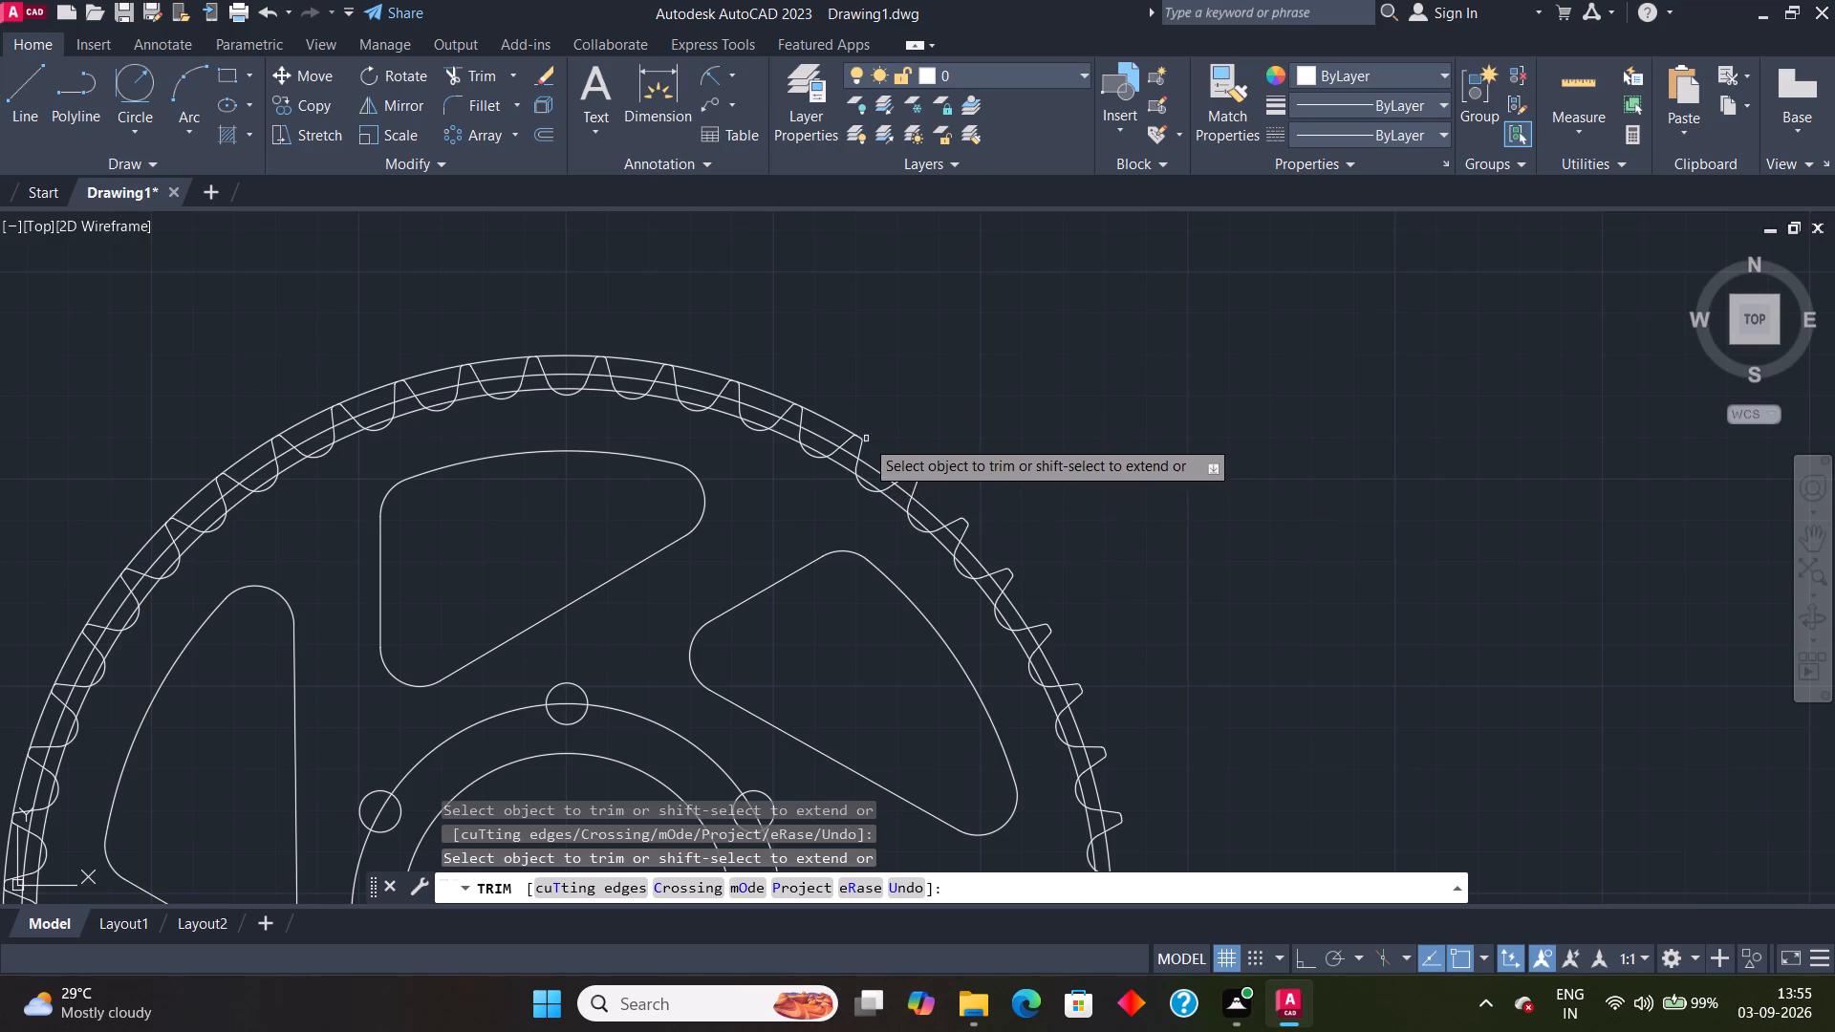
{"action": "left_click", "coordinate": [828, 421]}
{"action": "left_click", "coordinate": [782, 397]}
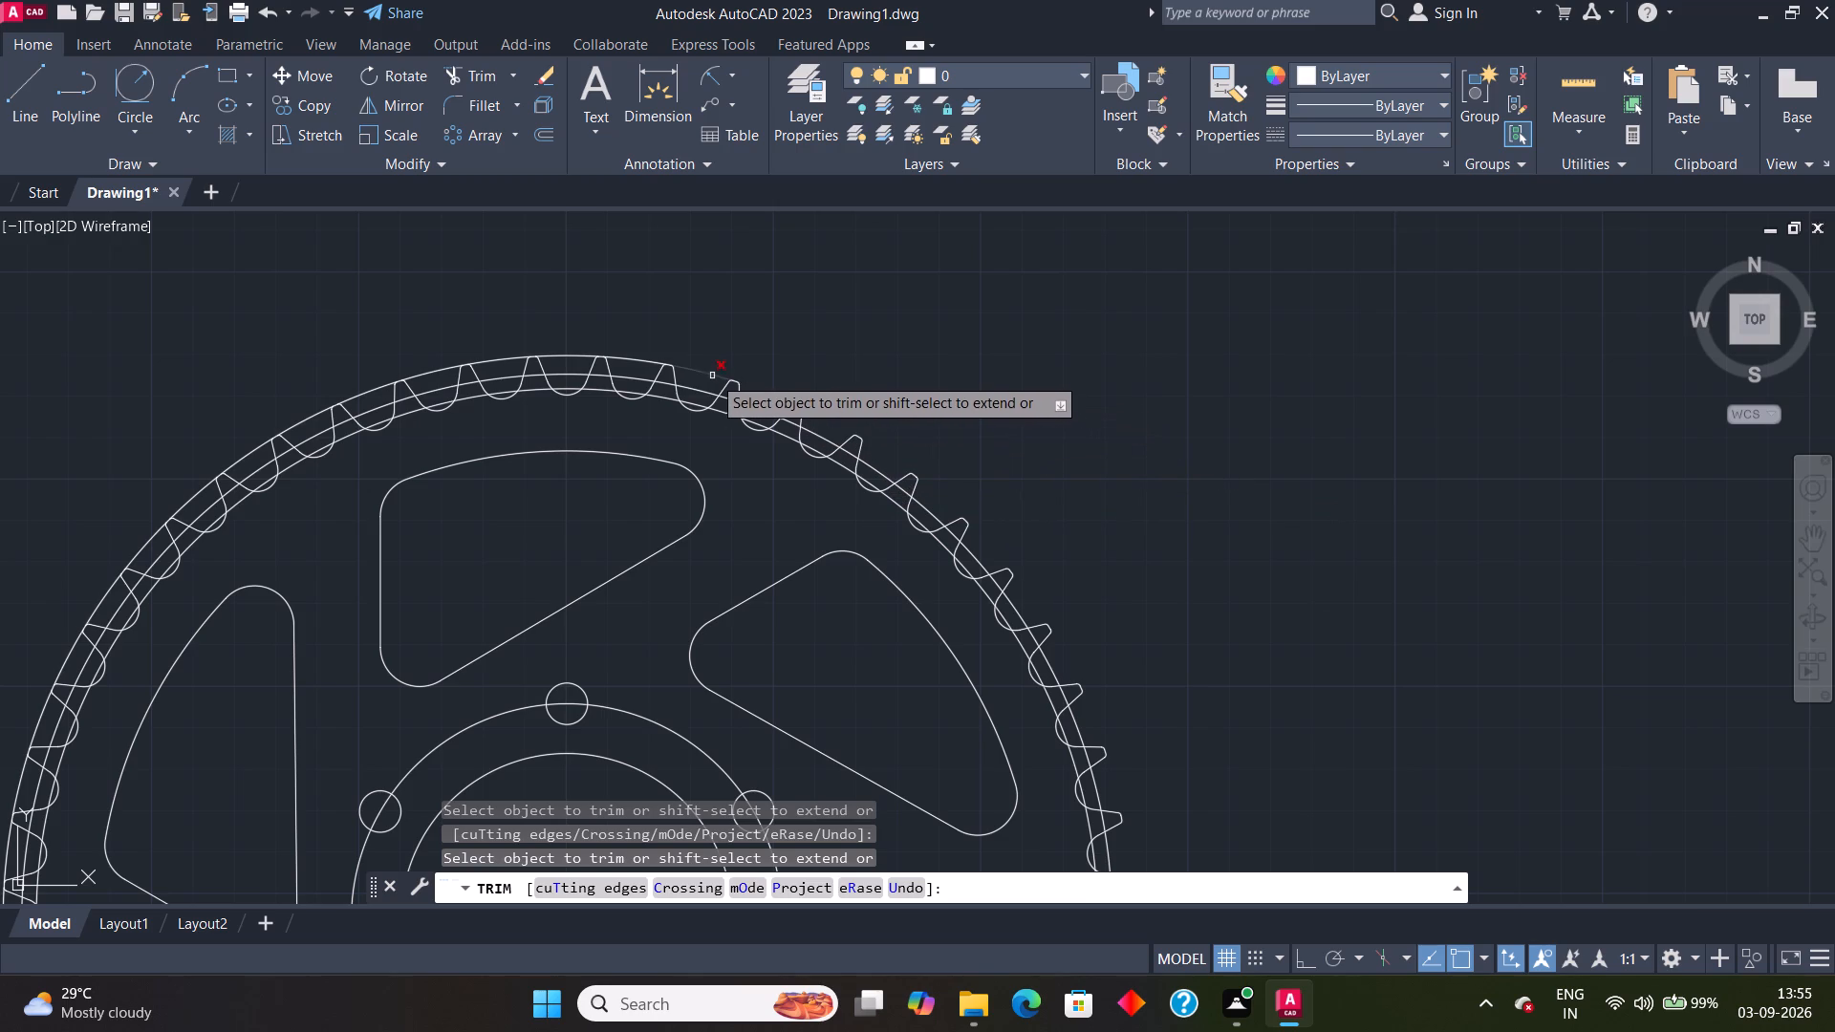
{"action": "left_click", "coordinate": [709, 374]}
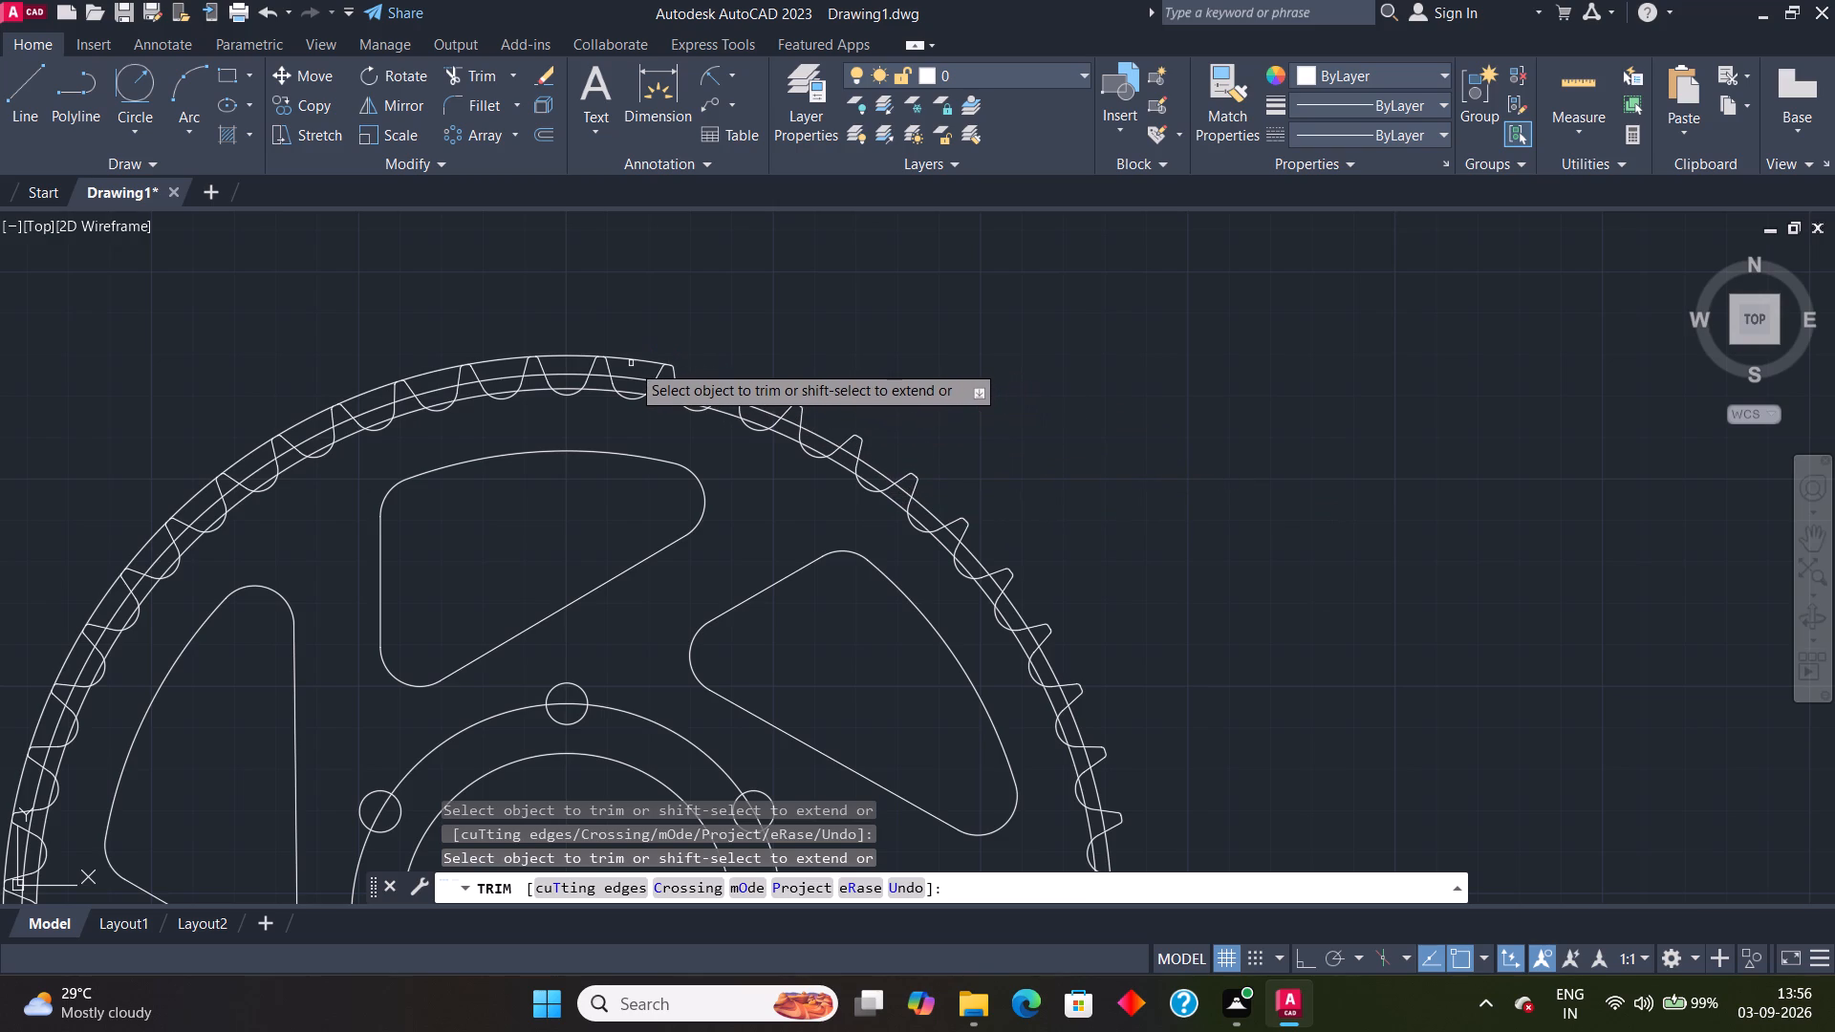
{"action": "left_click", "coordinate": [631, 358]}
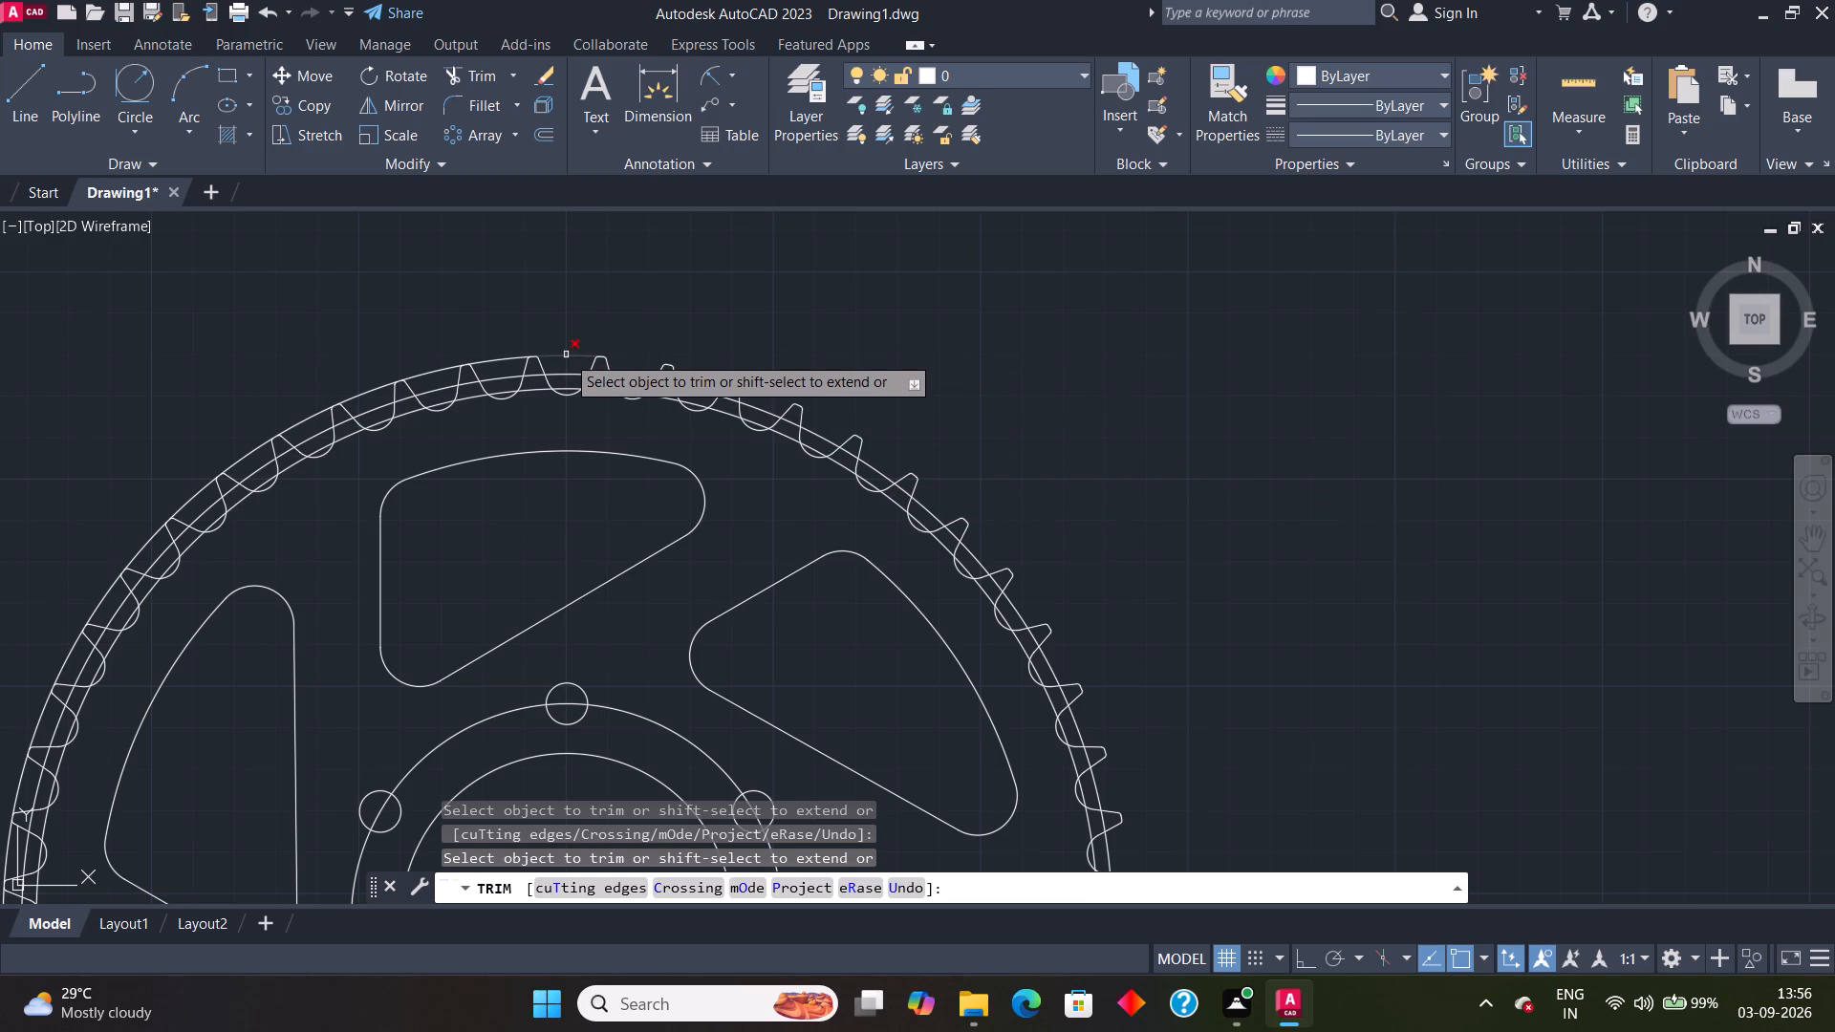
{"action": "left_click", "coordinate": [566, 355]}
{"action": "left_click", "coordinate": [504, 360]}
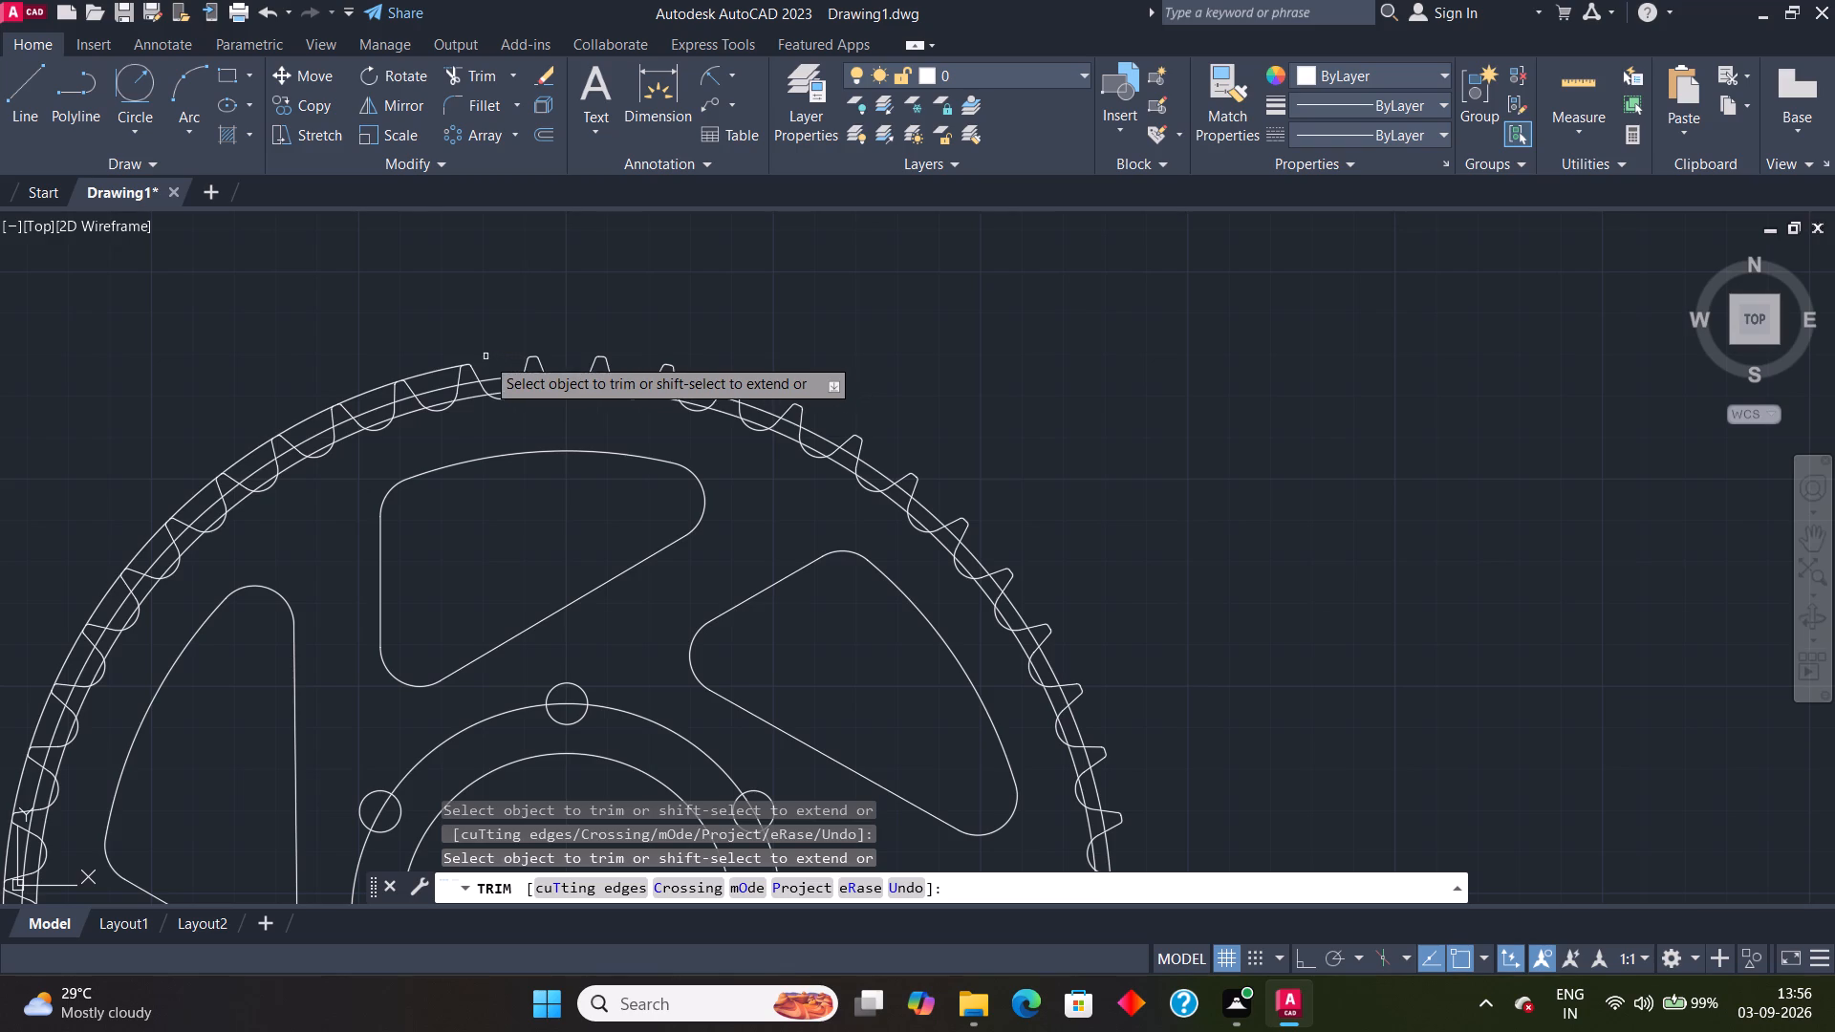
{"action": "left_click", "coordinate": [438, 368]}
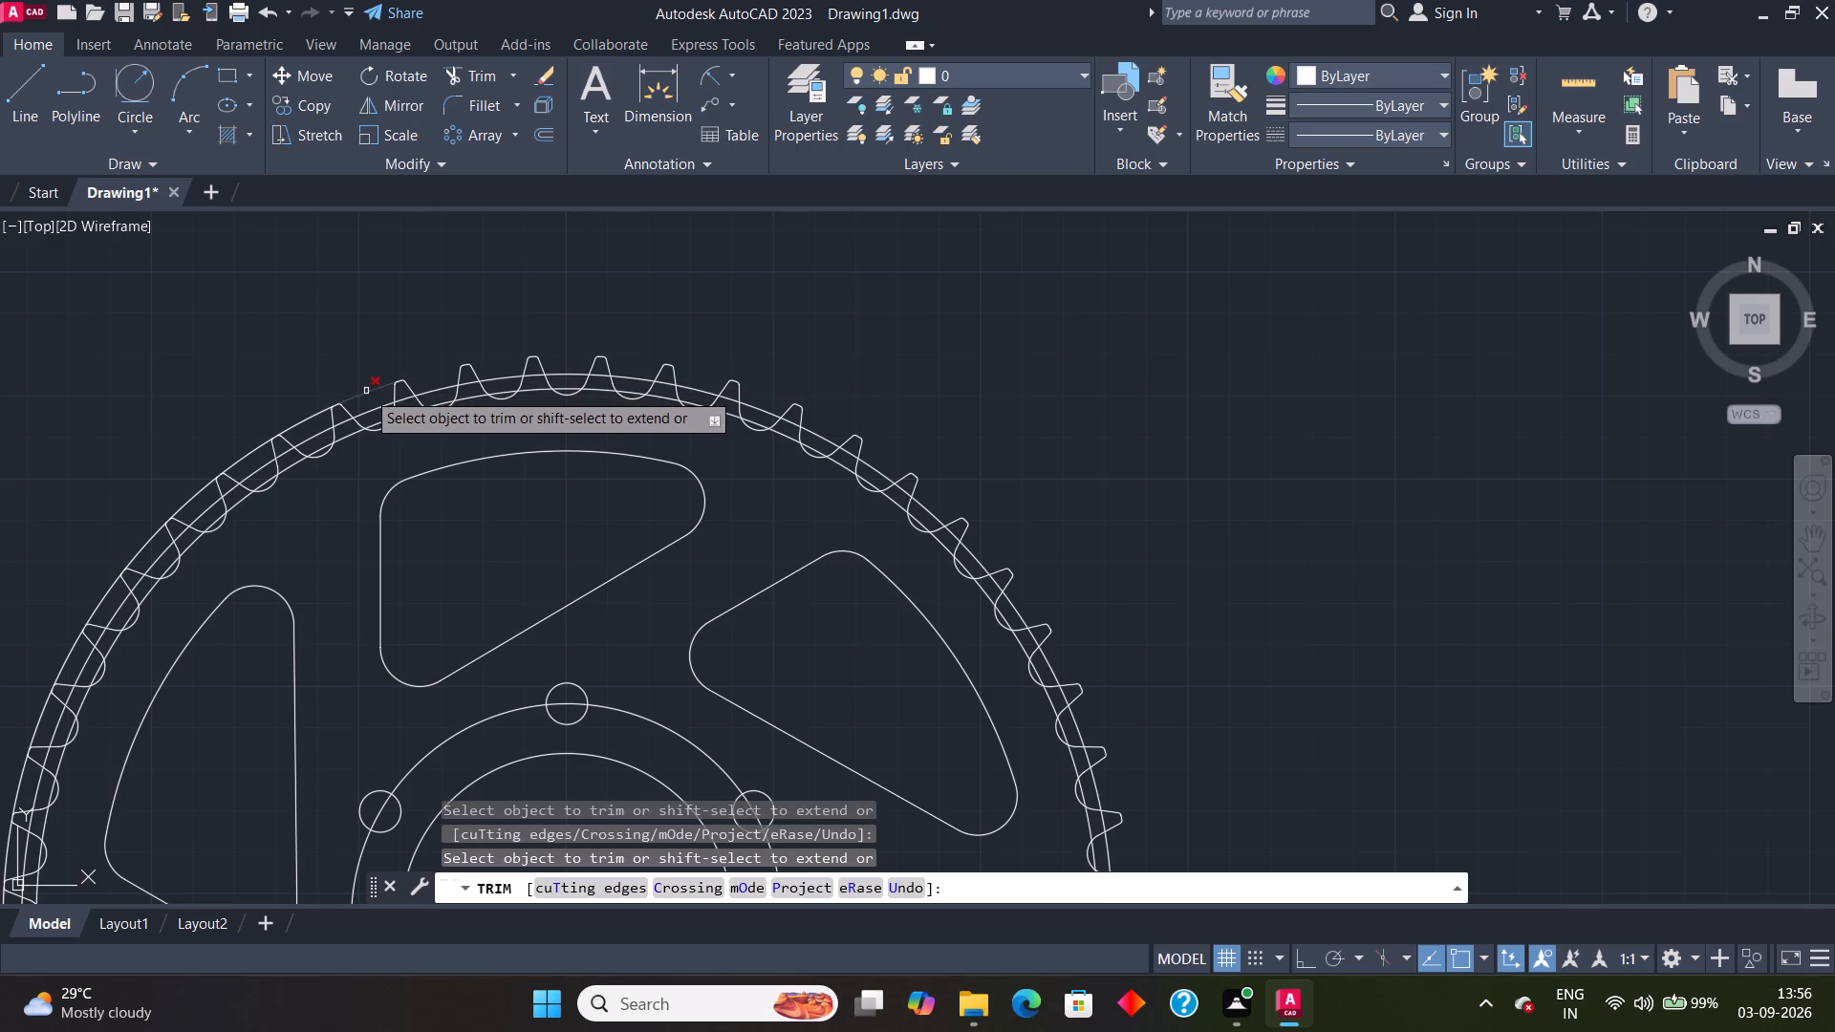
Trim the outermost rim circle across the notch mouths along the wheel's upper-left rim.
{"action": "left_click", "coordinate": [366, 391]}
{"action": "left_click", "coordinate": [307, 413]}
{"action": "left_click", "coordinate": [307, 418]}
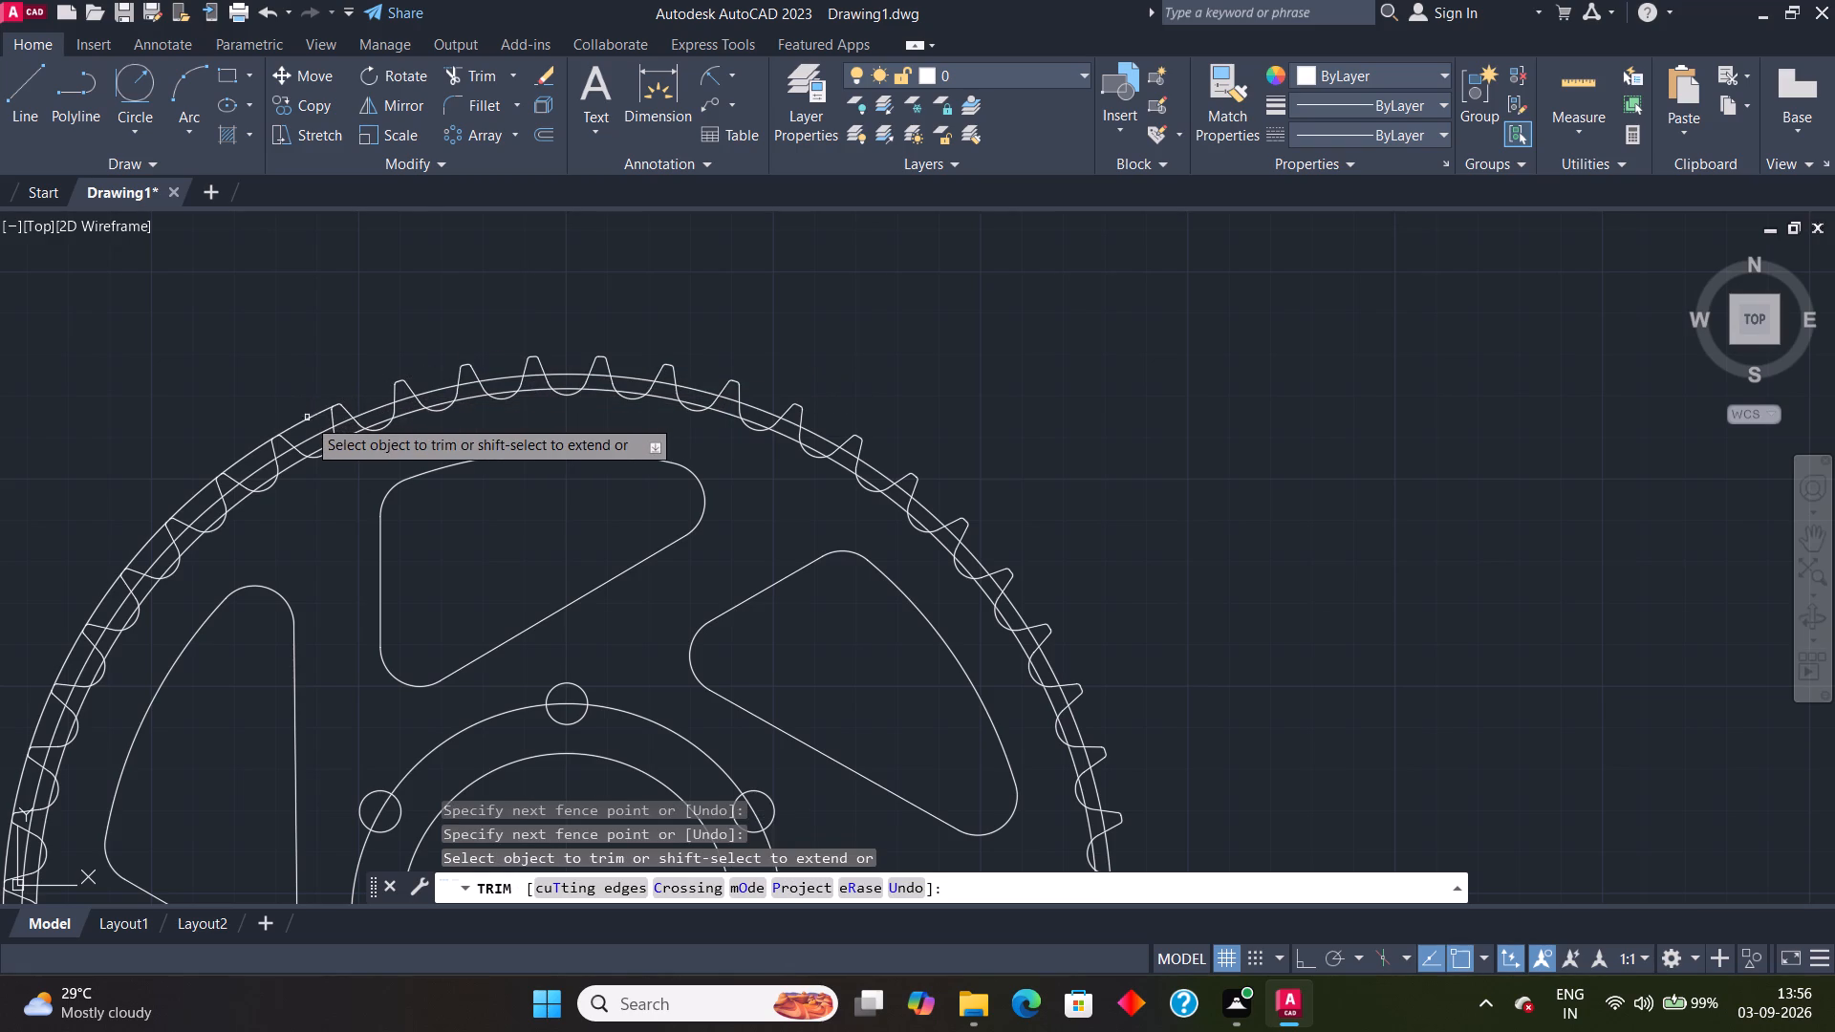
{"action": "middle_click_drag", "start_coordinate": [279, 403], "coordinate": [395, 356]}
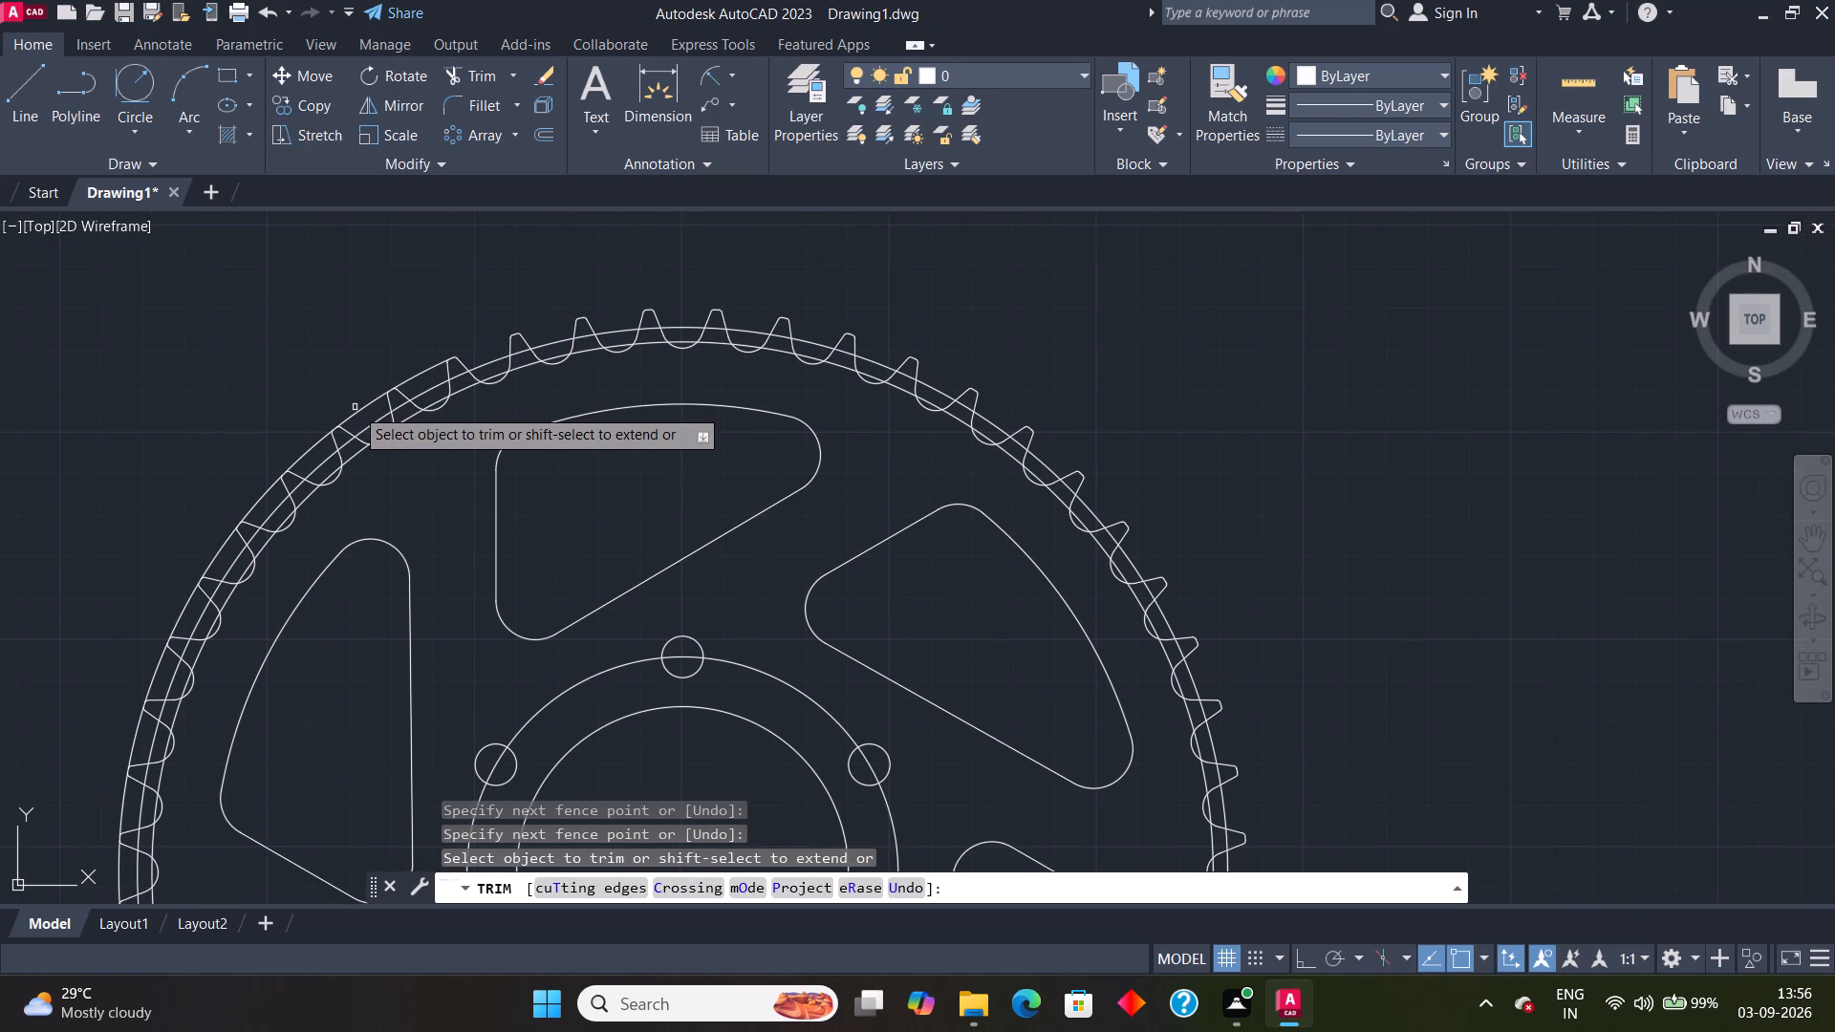
{"action": "left_click", "coordinate": [355, 410]}
{"action": "left_click", "coordinate": [411, 379]}
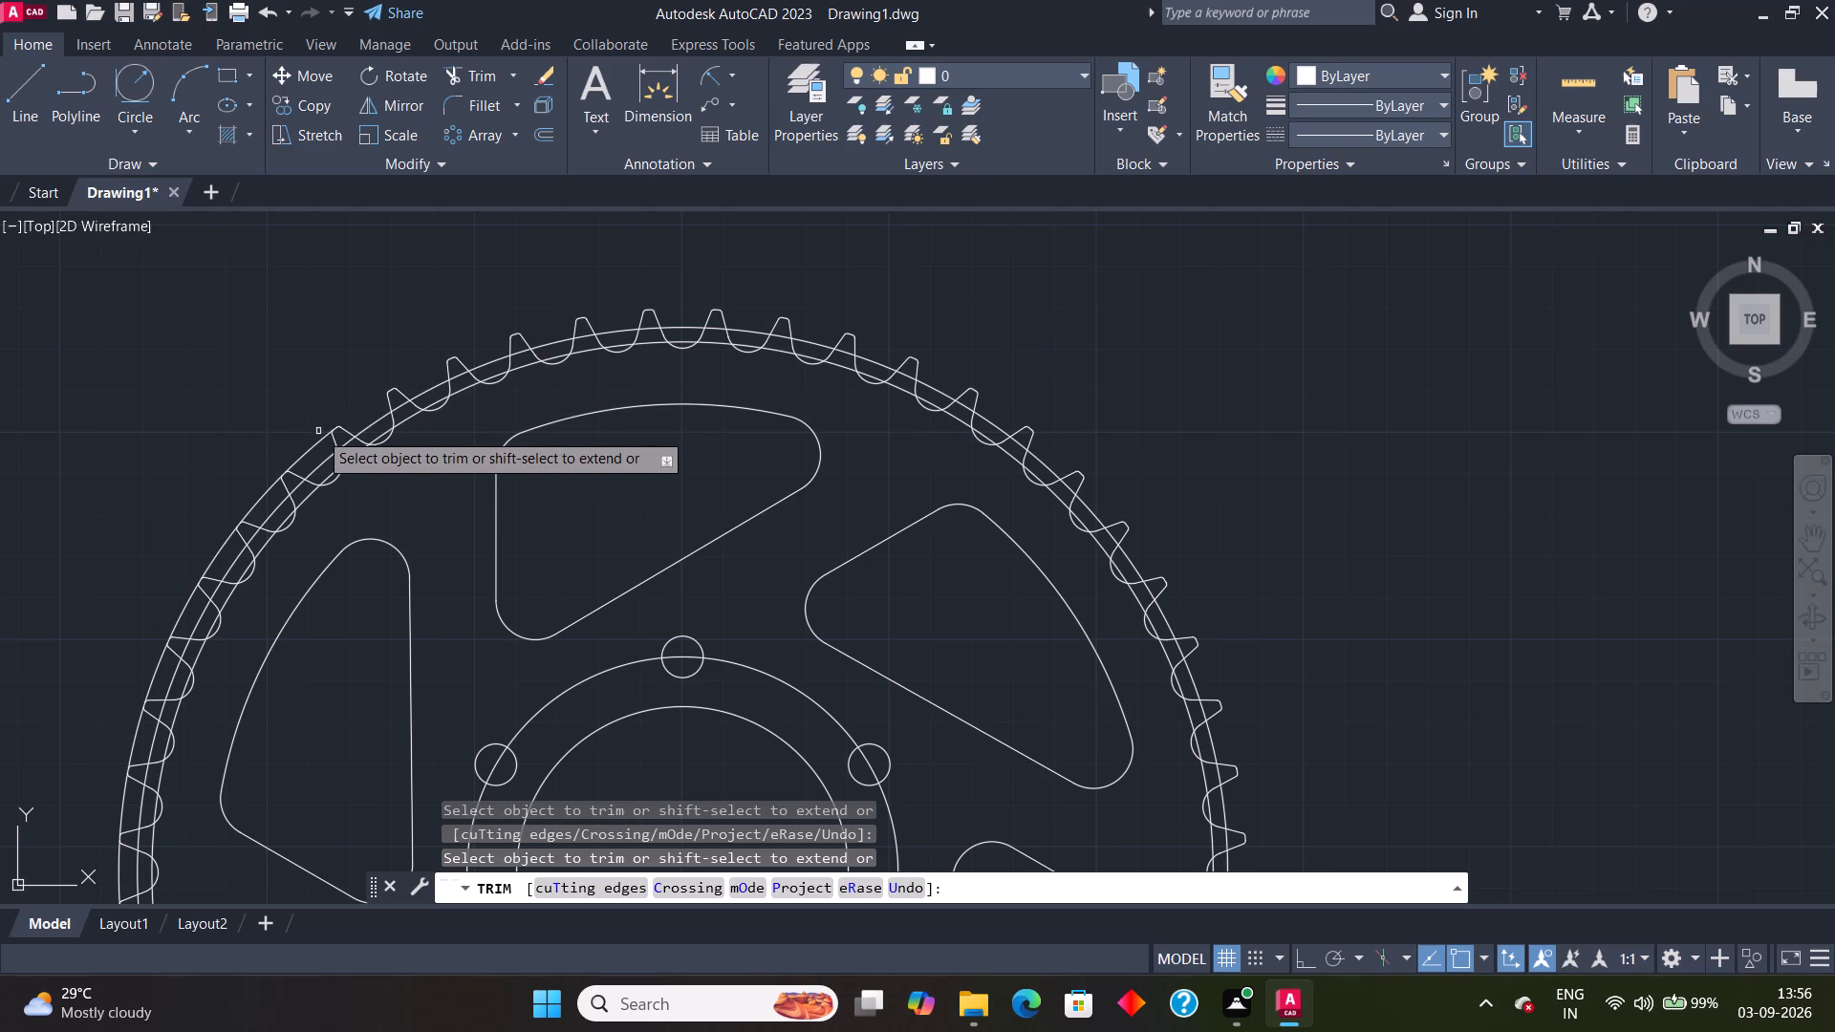
{"action": "left_click", "coordinate": [314, 441]}
{"action": "left_click", "coordinate": [256, 498]}
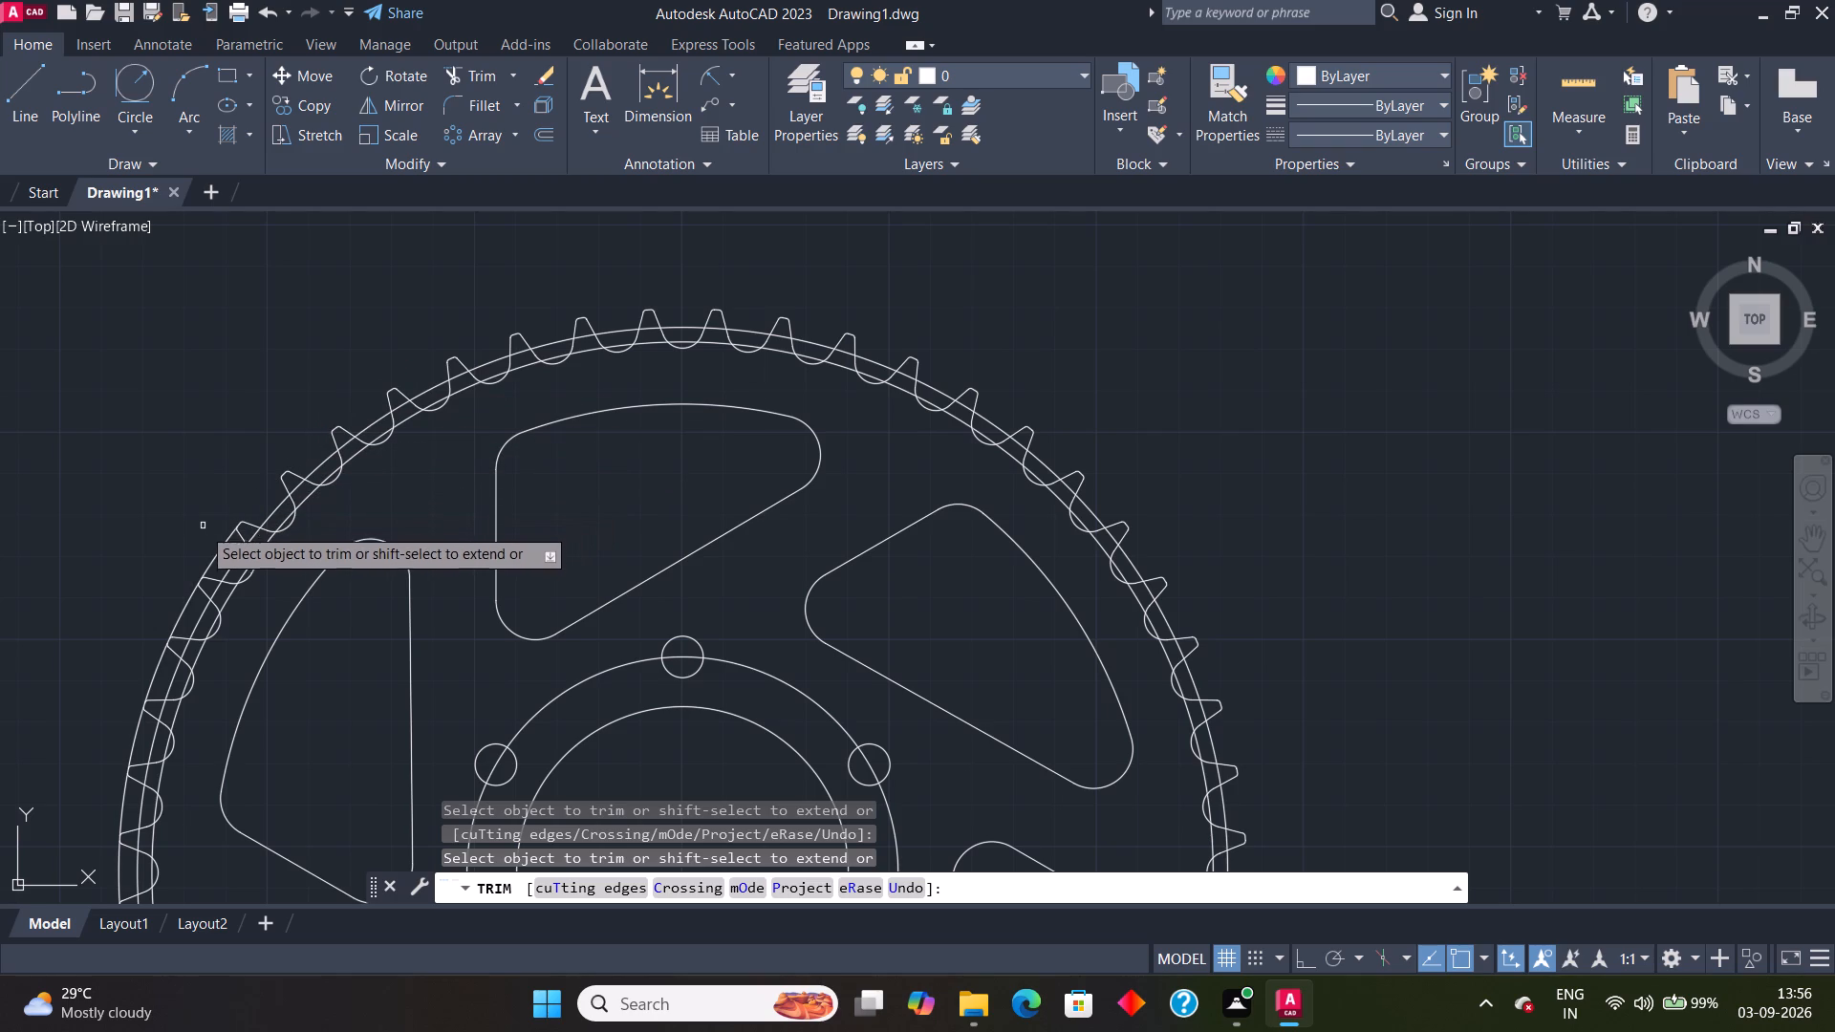
{"action": "left_click", "coordinate": [217, 555]}
Trim the outermost rim circle across the notch mouths down the wheel's left side to its mid-height.
{"action": "middle_click_drag", "start_coordinate": [168, 539], "coordinate": [287, 417]}
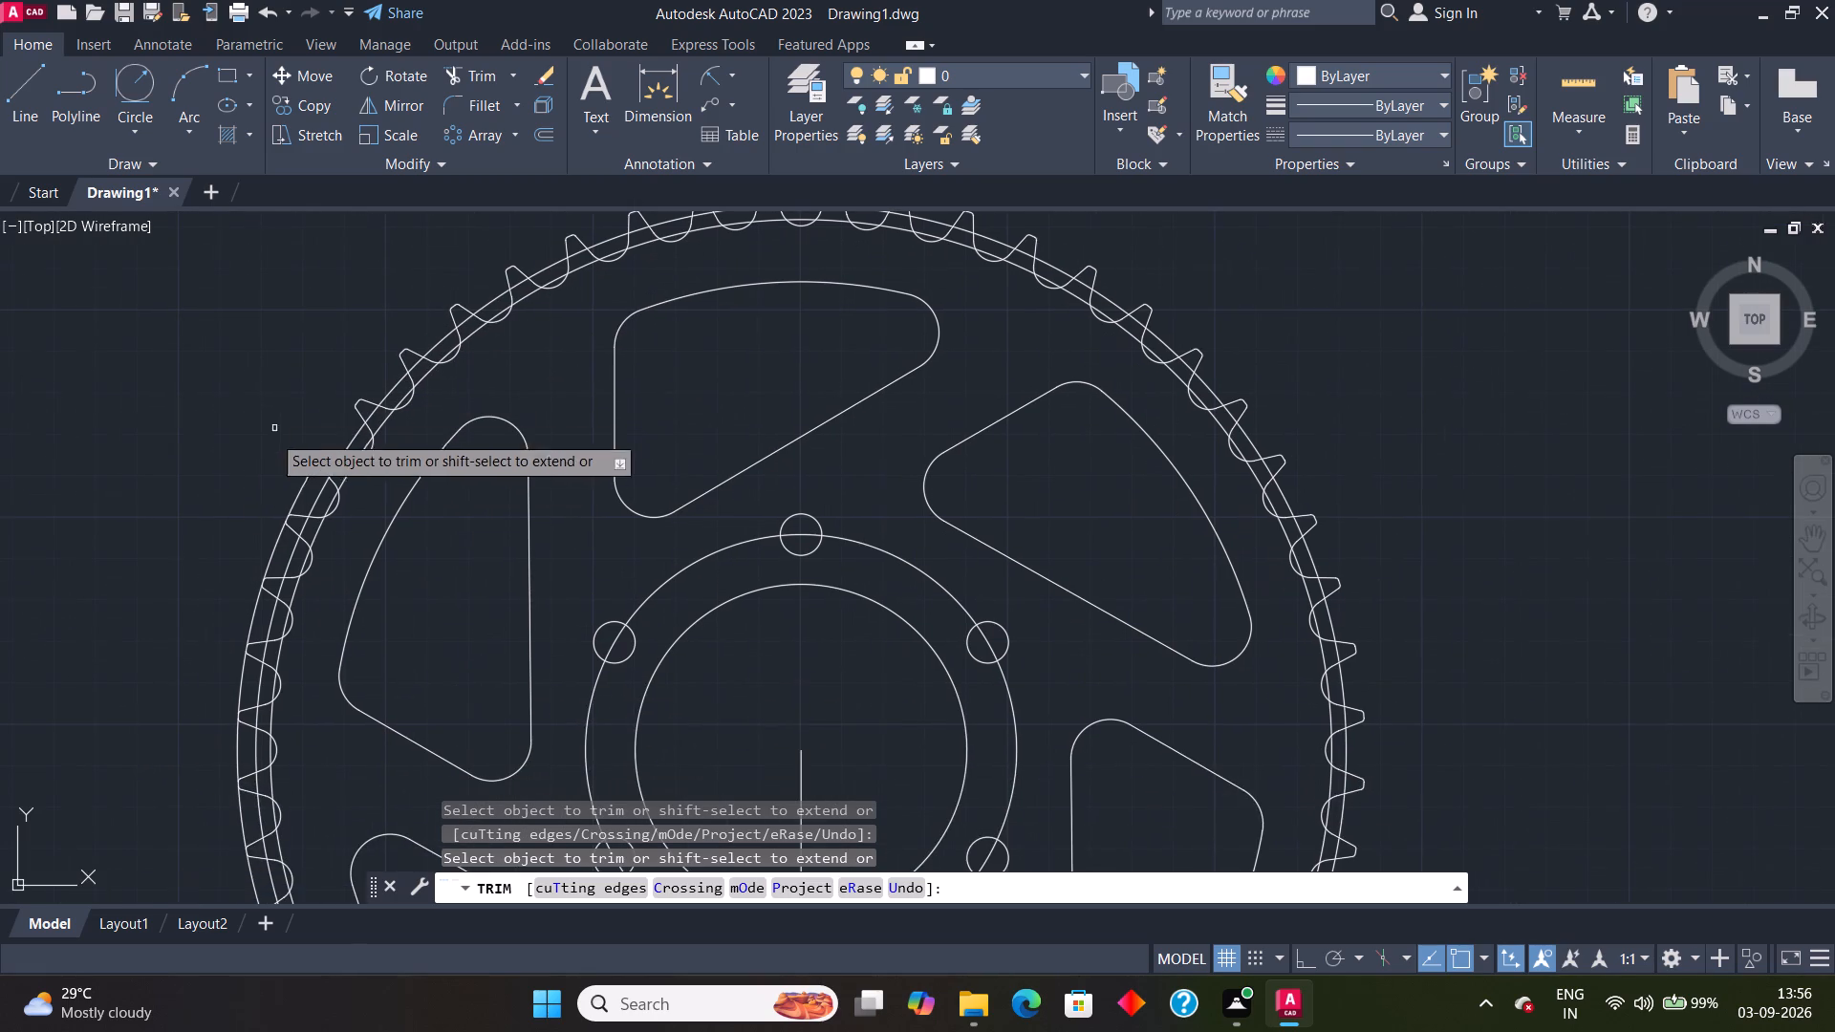
{"action": "left_click", "coordinate": [301, 494]}
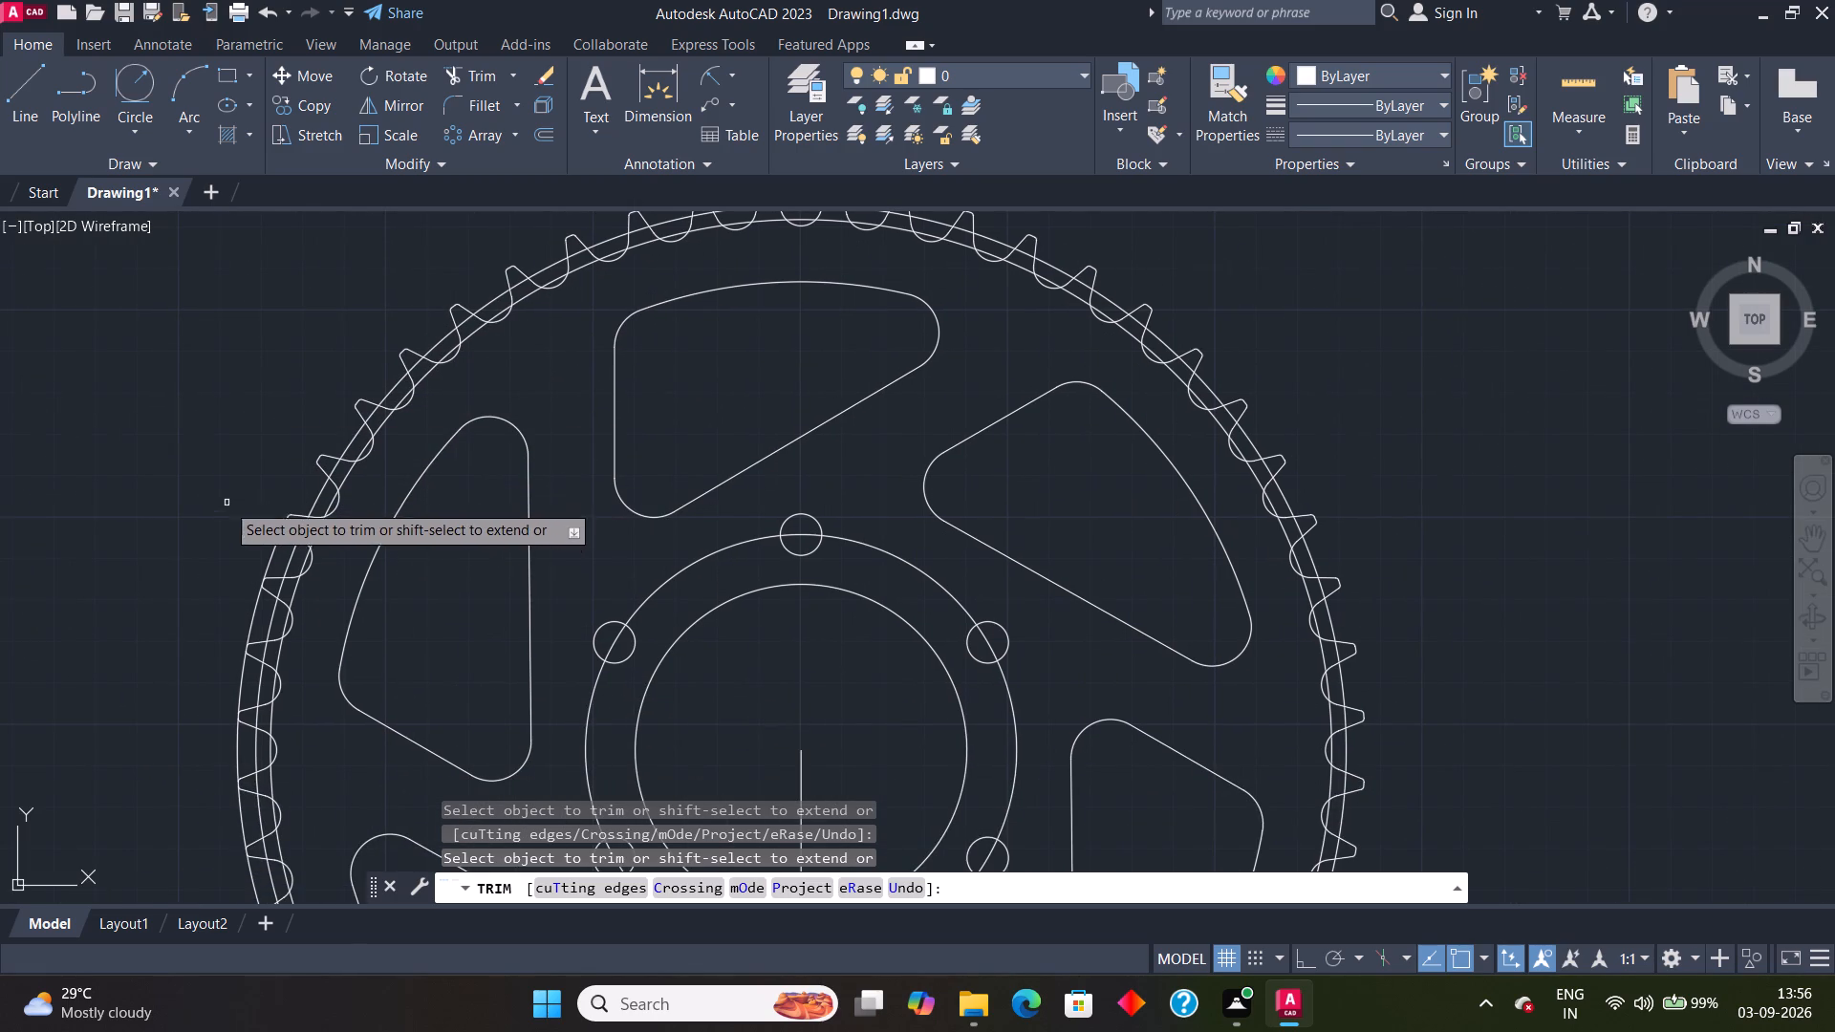
{"action": "left_click", "coordinate": [272, 543]}
{"action": "middle_click_drag", "start_coordinate": [179, 592], "coordinate": [218, 488]}
{"action": "left_click", "coordinate": [291, 530]}
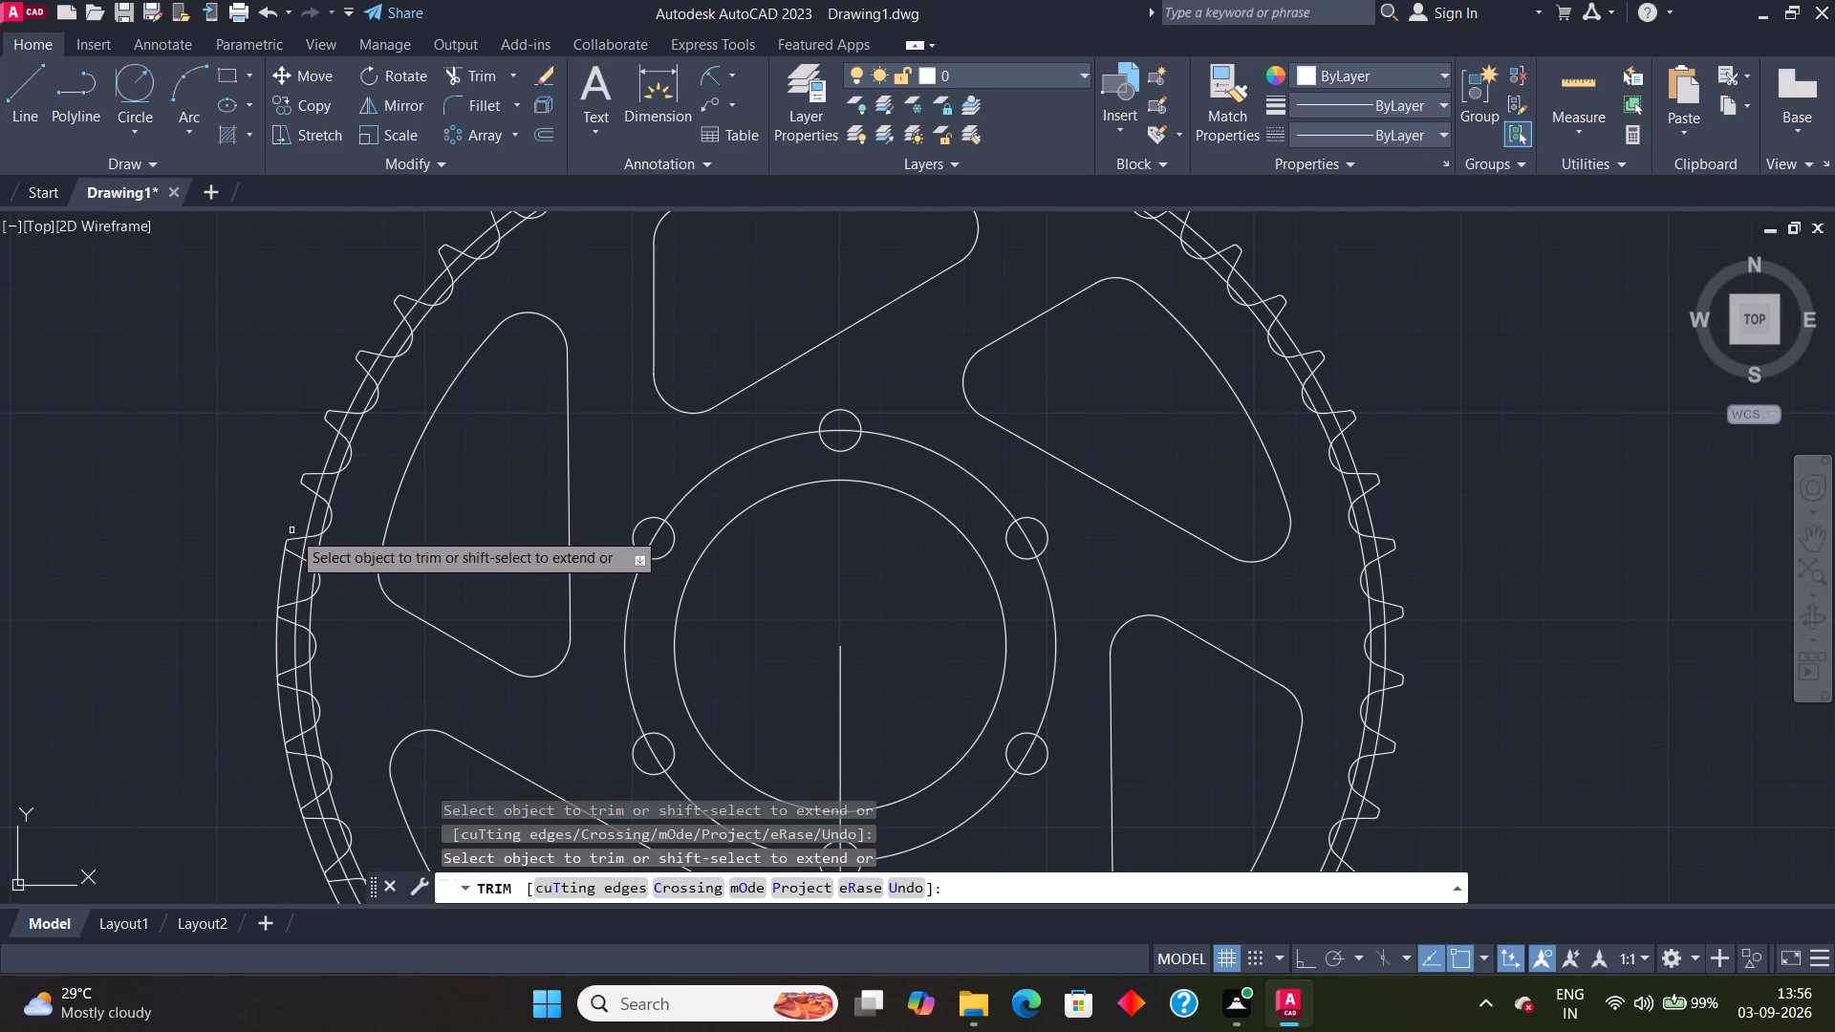
{"action": "left_click", "coordinate": [279, 582]}
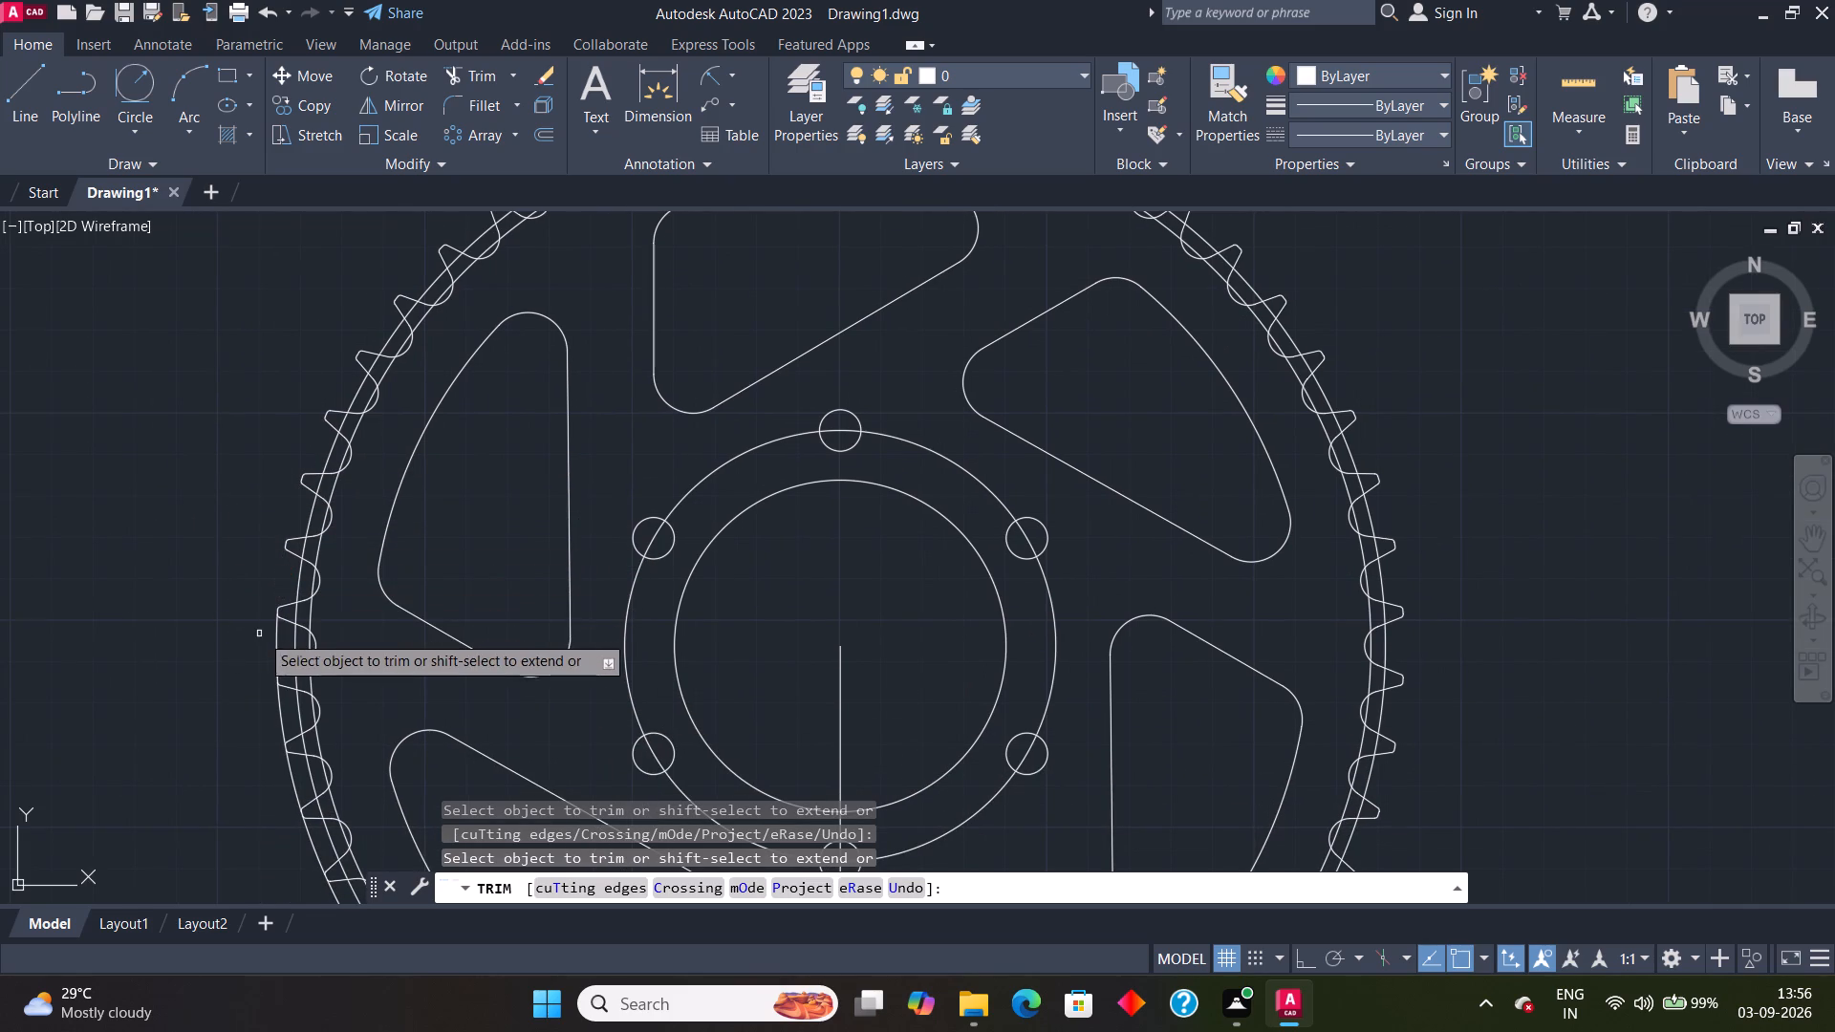
{"action": "left_click", "coordinate": [271, 638]}
{"action": "left_click", "coordinate": [242, 661]}
{"action": "left_click", "coordinate": [276, 653]}
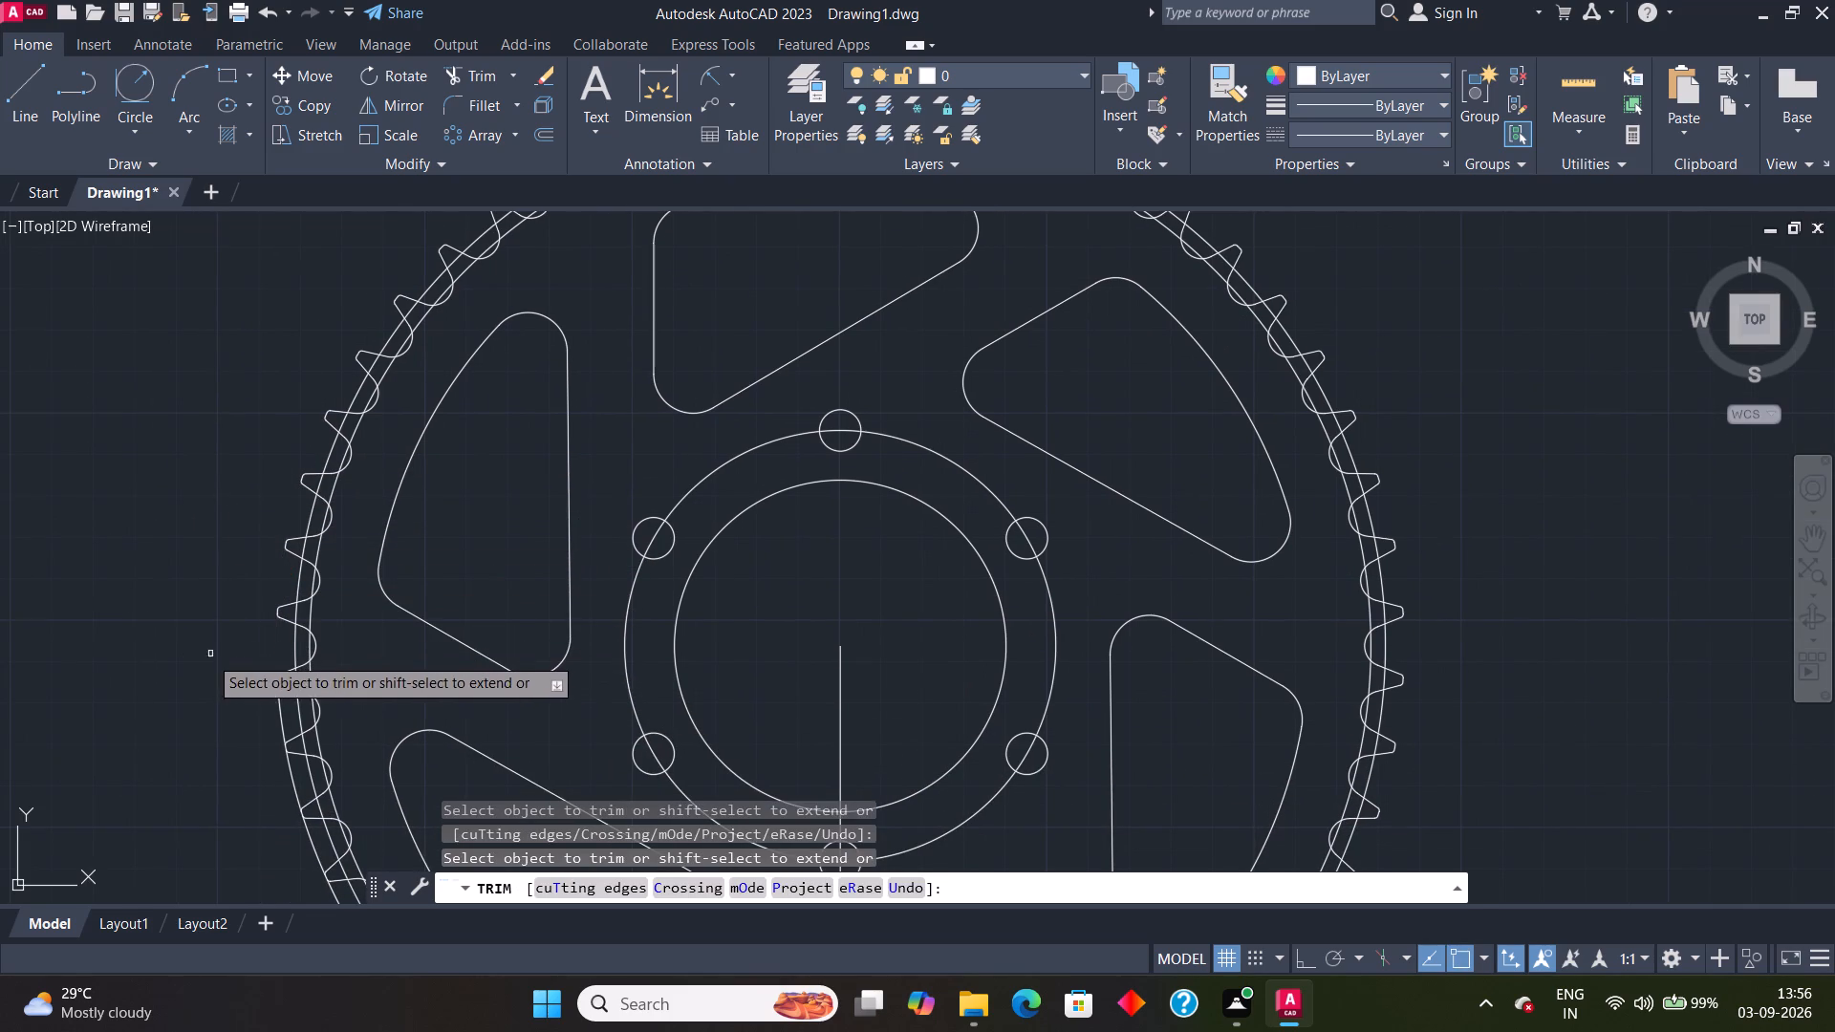
Trim the outermost rim circle across the notch mouths just below mid-height on the wheel's left side.
{"action": "middle_click_drag", "start_coordinate": [209, 686], "coordinate": [250, 520]}
{"action": "left_click", "coordinate": [321, 549]}
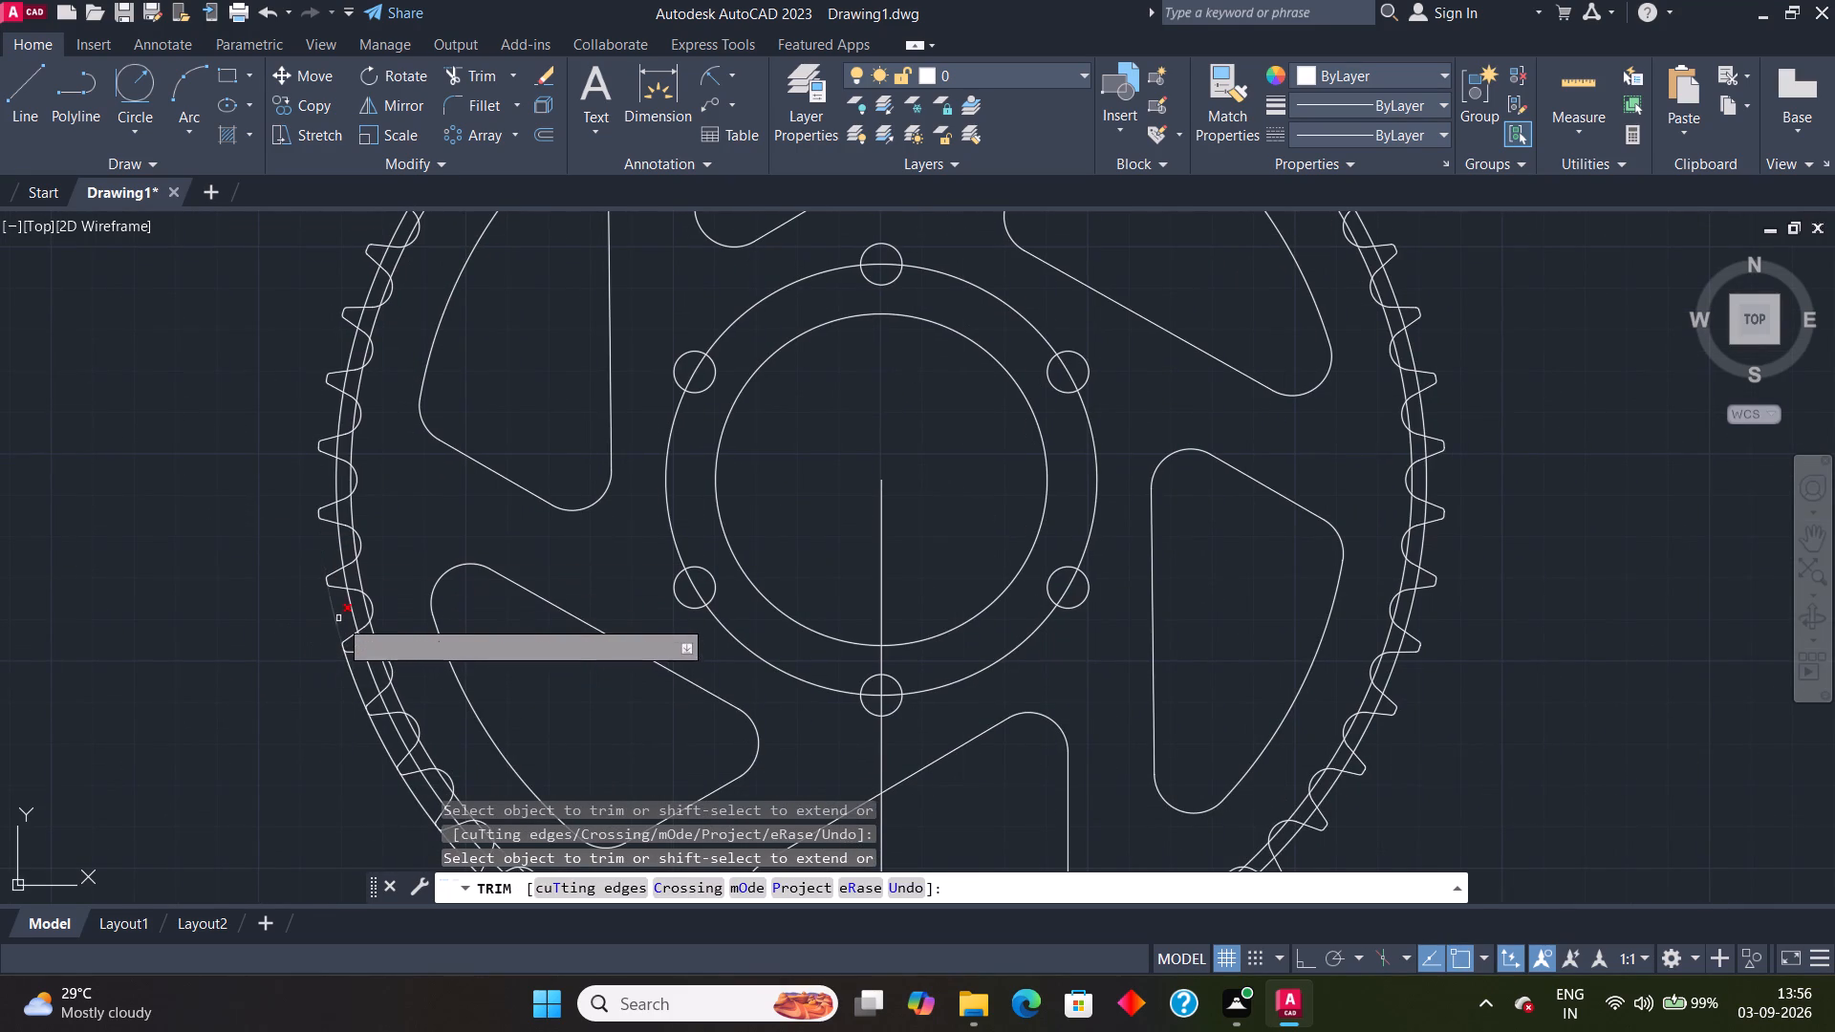
{"action": "left_click", "coordinate": [338, 618]}
{"action": "left_click", "coordinate": [356, 664]}
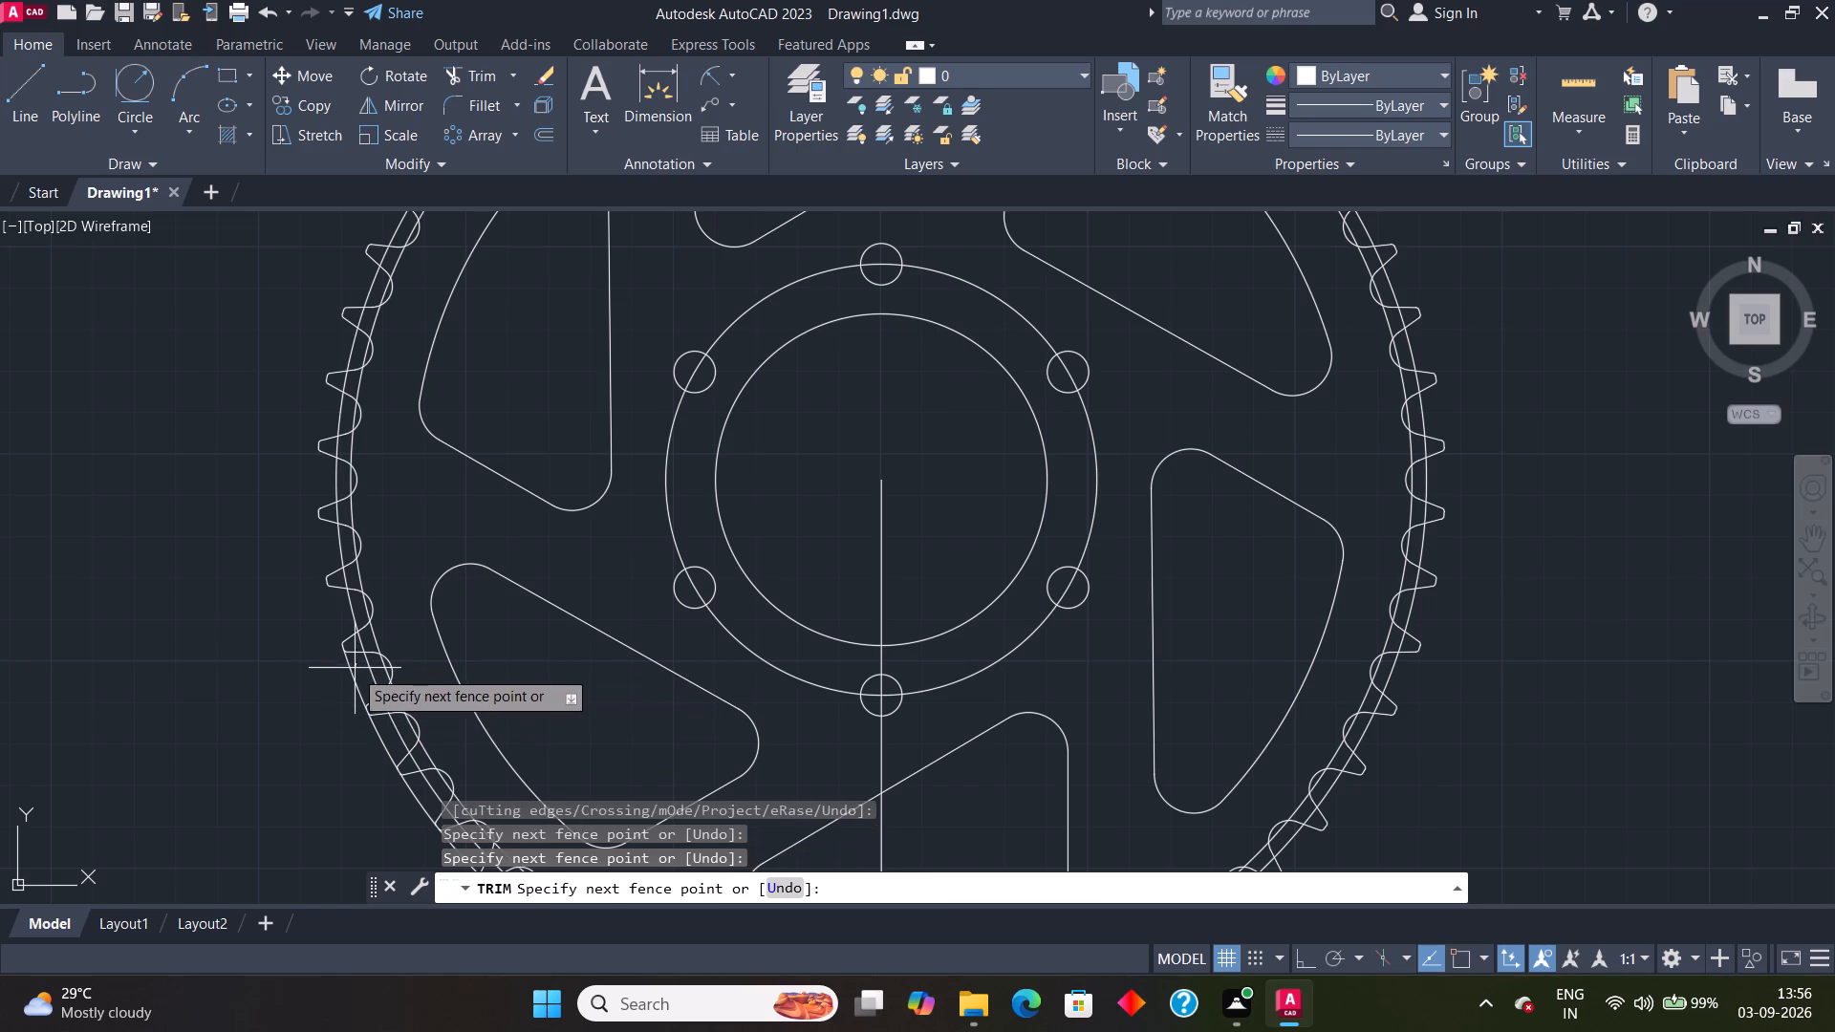
{"action": "key", "text": "Escape"}
{"action": "key", "text": "Escape"}
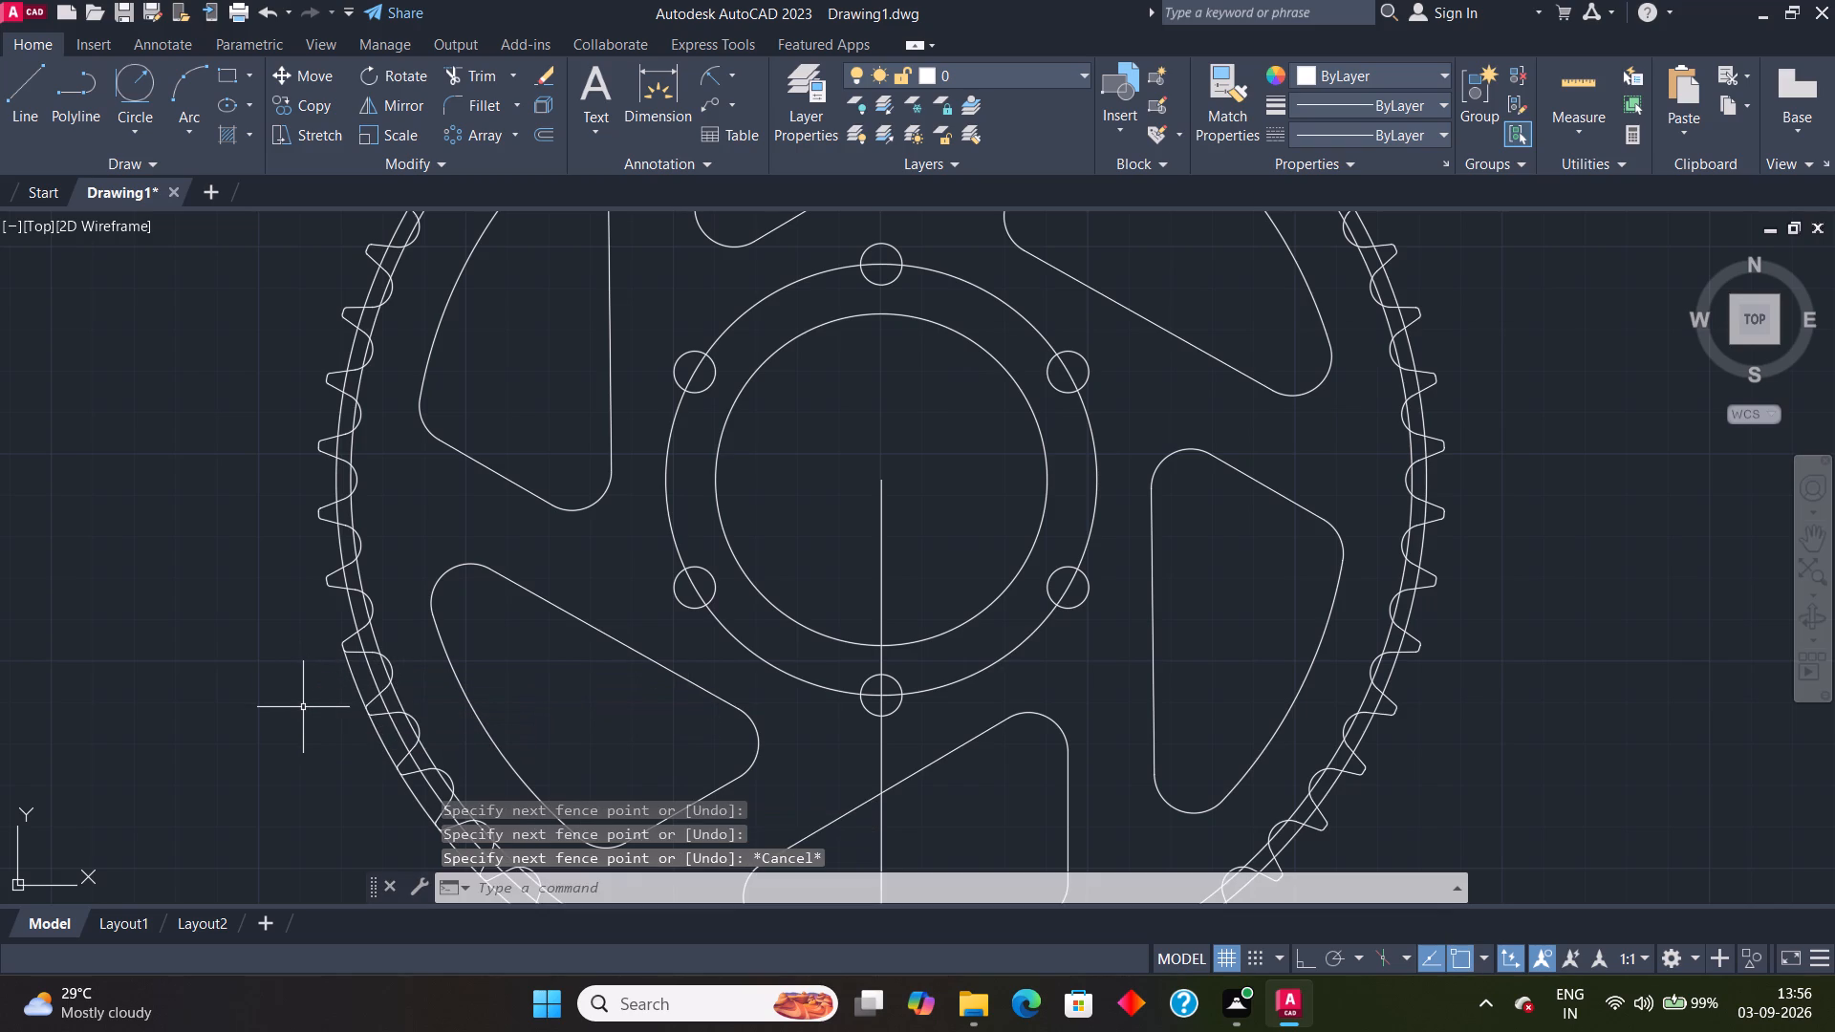
{"action": "key", "text": "space"}
{"action": "left_click", "coordinate": [356, 681]}
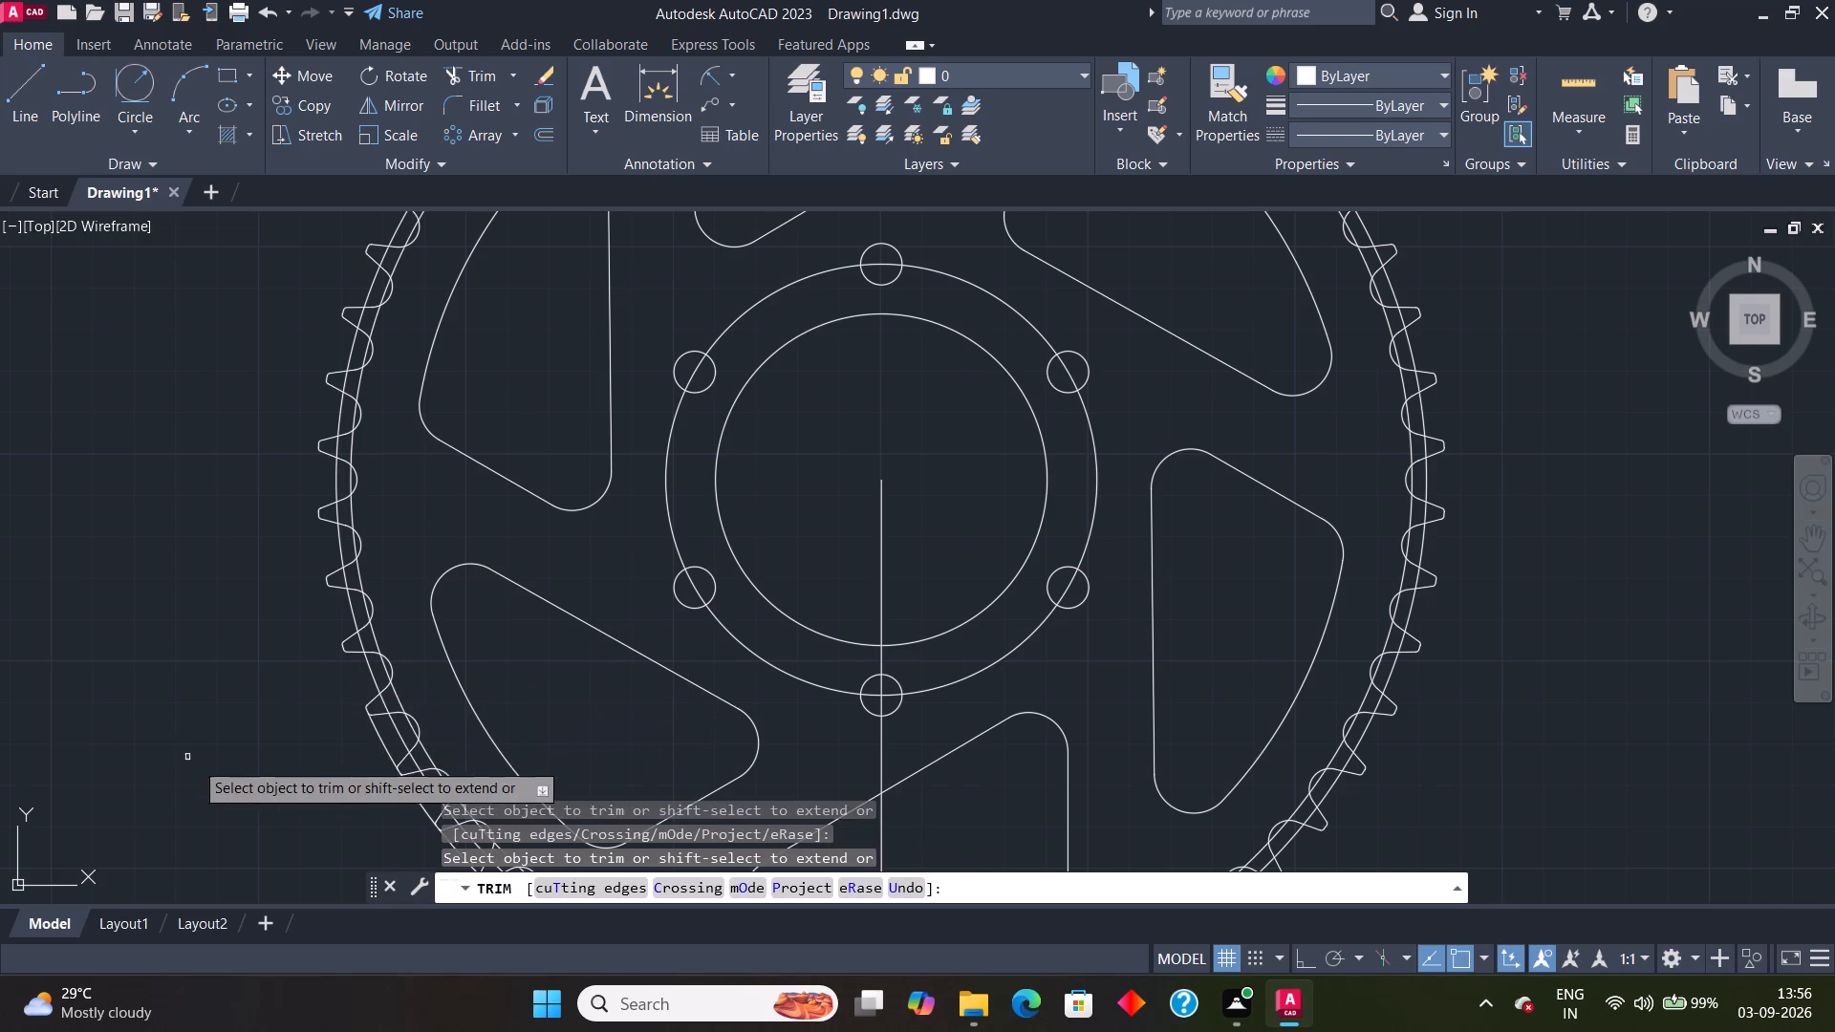
Trim the outermost rim circle across the last notch mouths from the lower-left rim to the bottom, and end the Trim command.
{"action": "middle_click_drag", "start_coordinate": [292, 769], "coordinate": [234, 575]}
{"action": "left_click", "coordinate": [316, 532]}
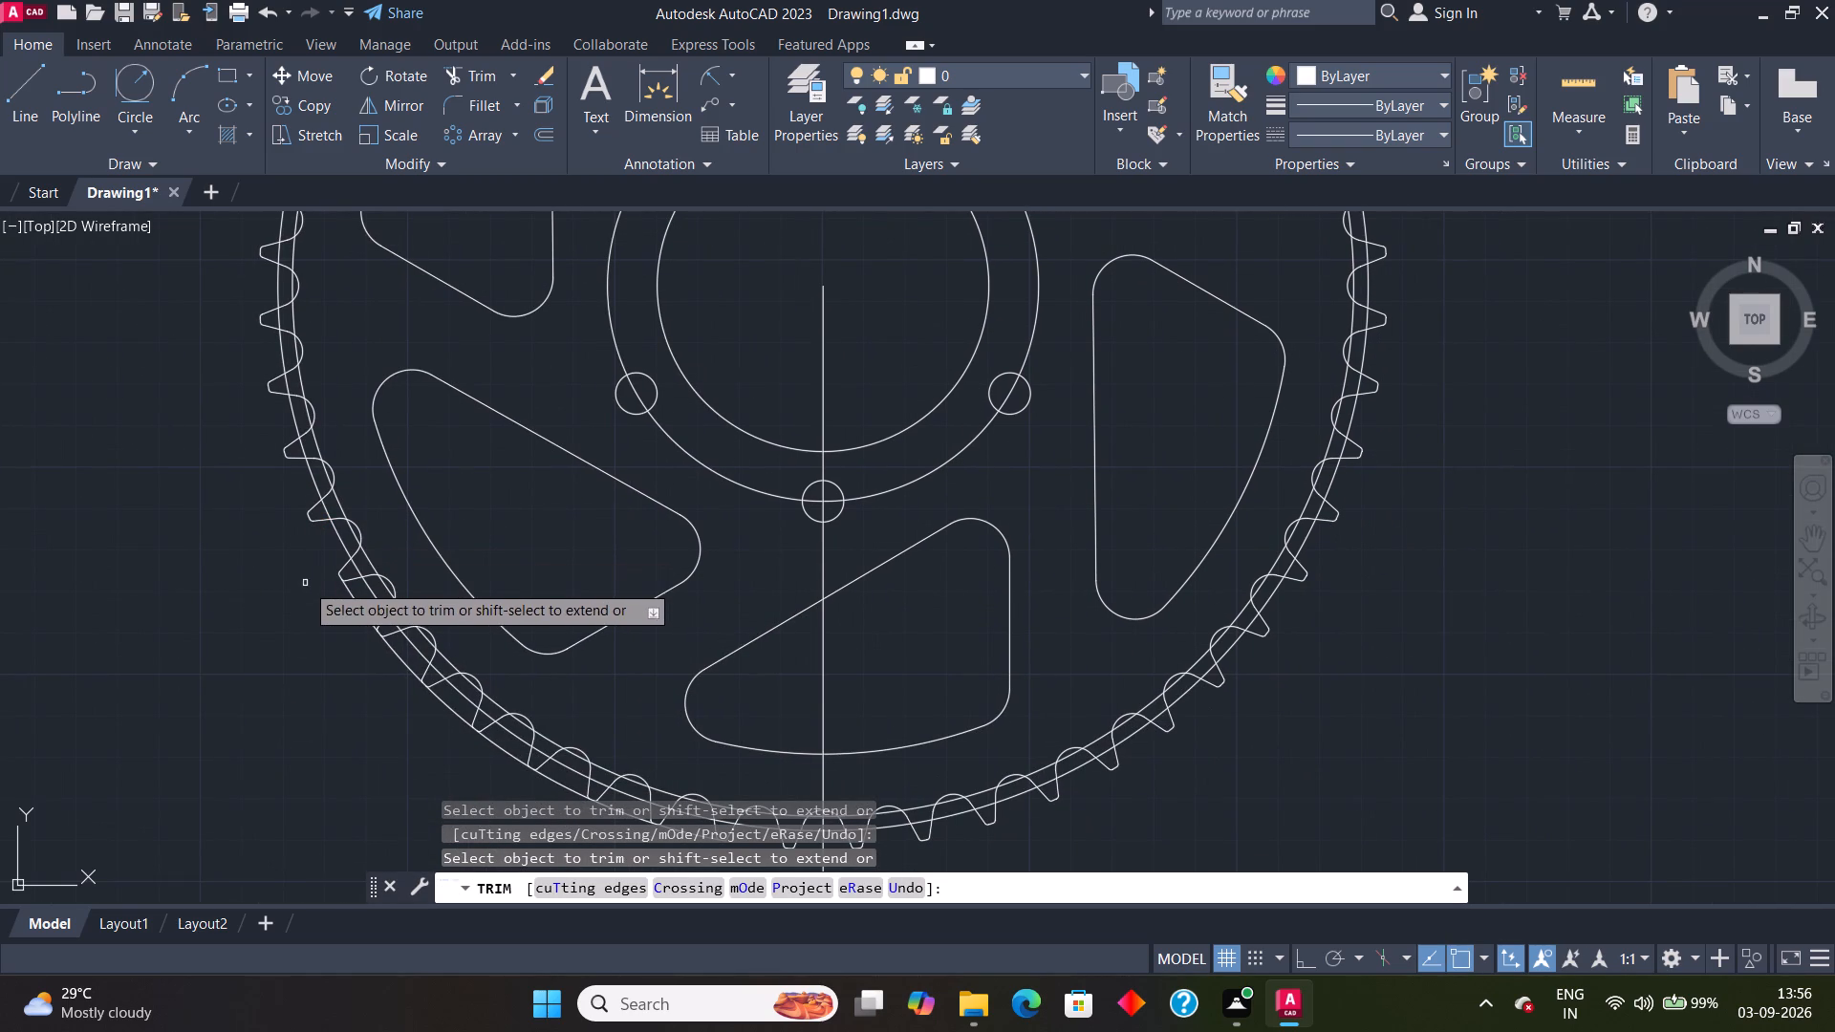
{"action": "left_click", "coordinate": [367, 611]}
{"action": "left_click", "coordinate": [392, 648]}
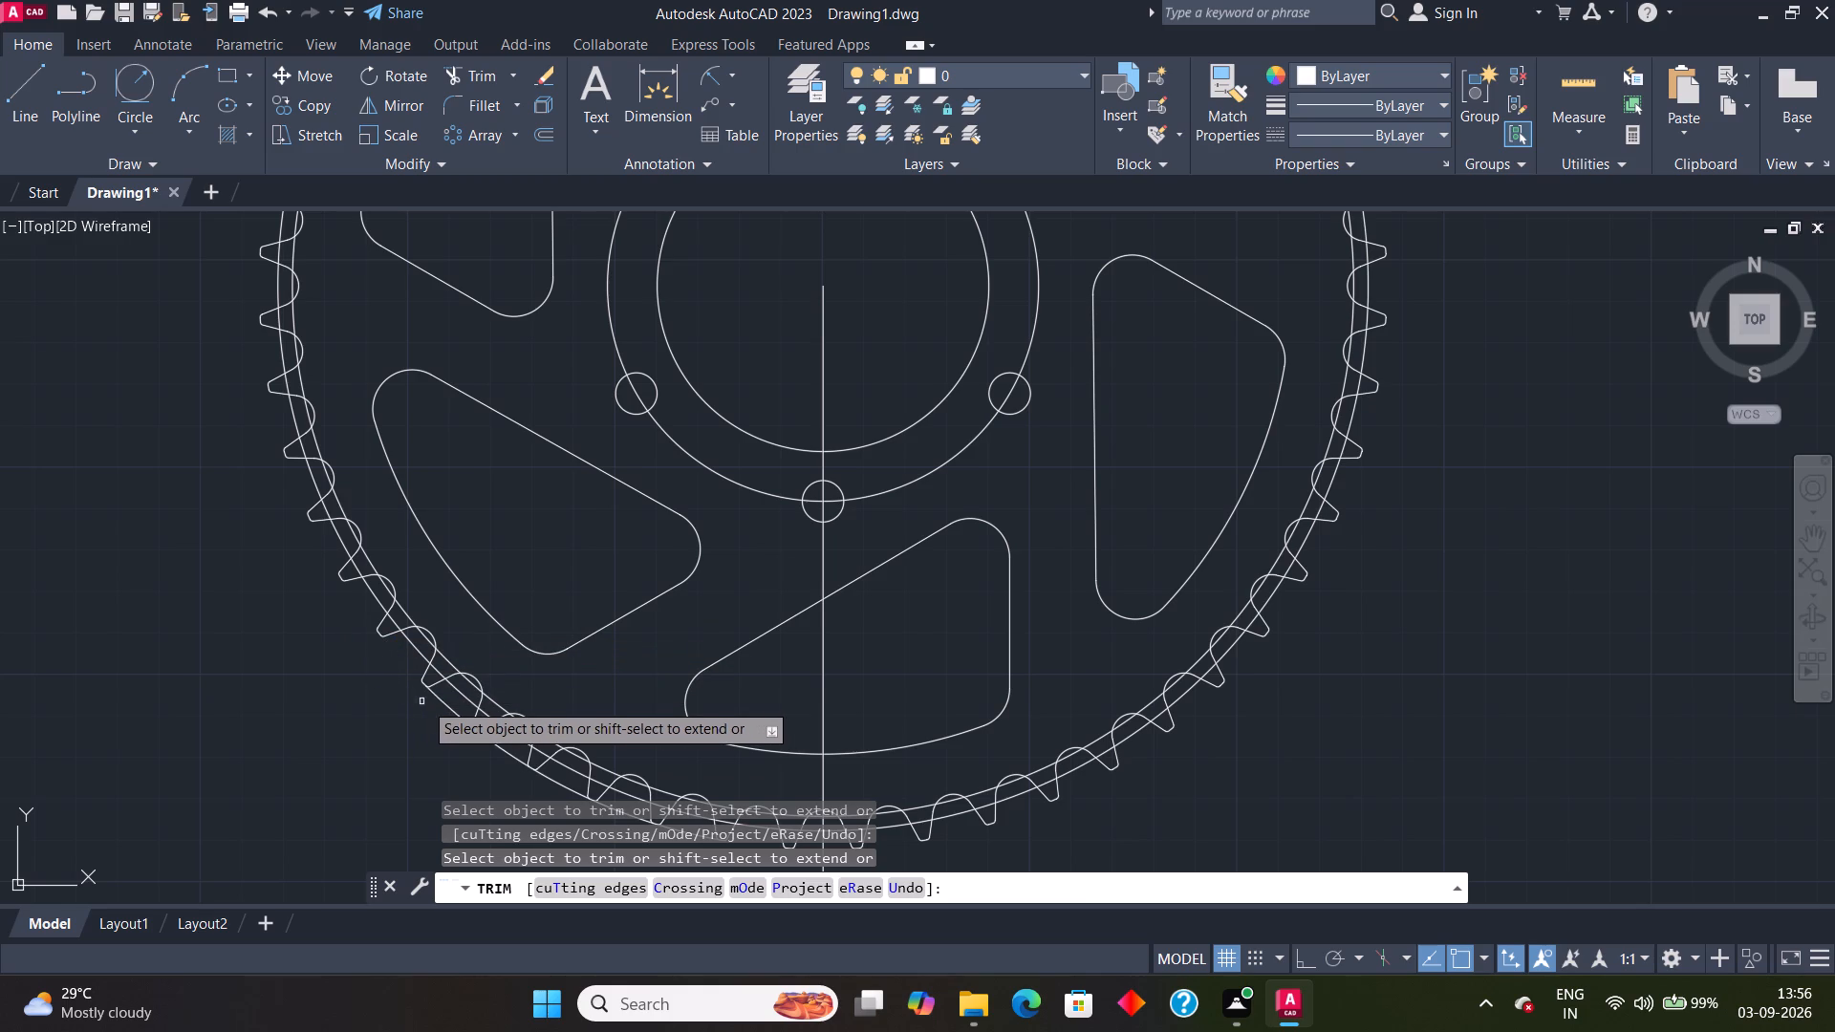
{"action": "left_click", "coordinate": [449, 703]}
{"action": "left_click", "coordinate": [498, 742]}
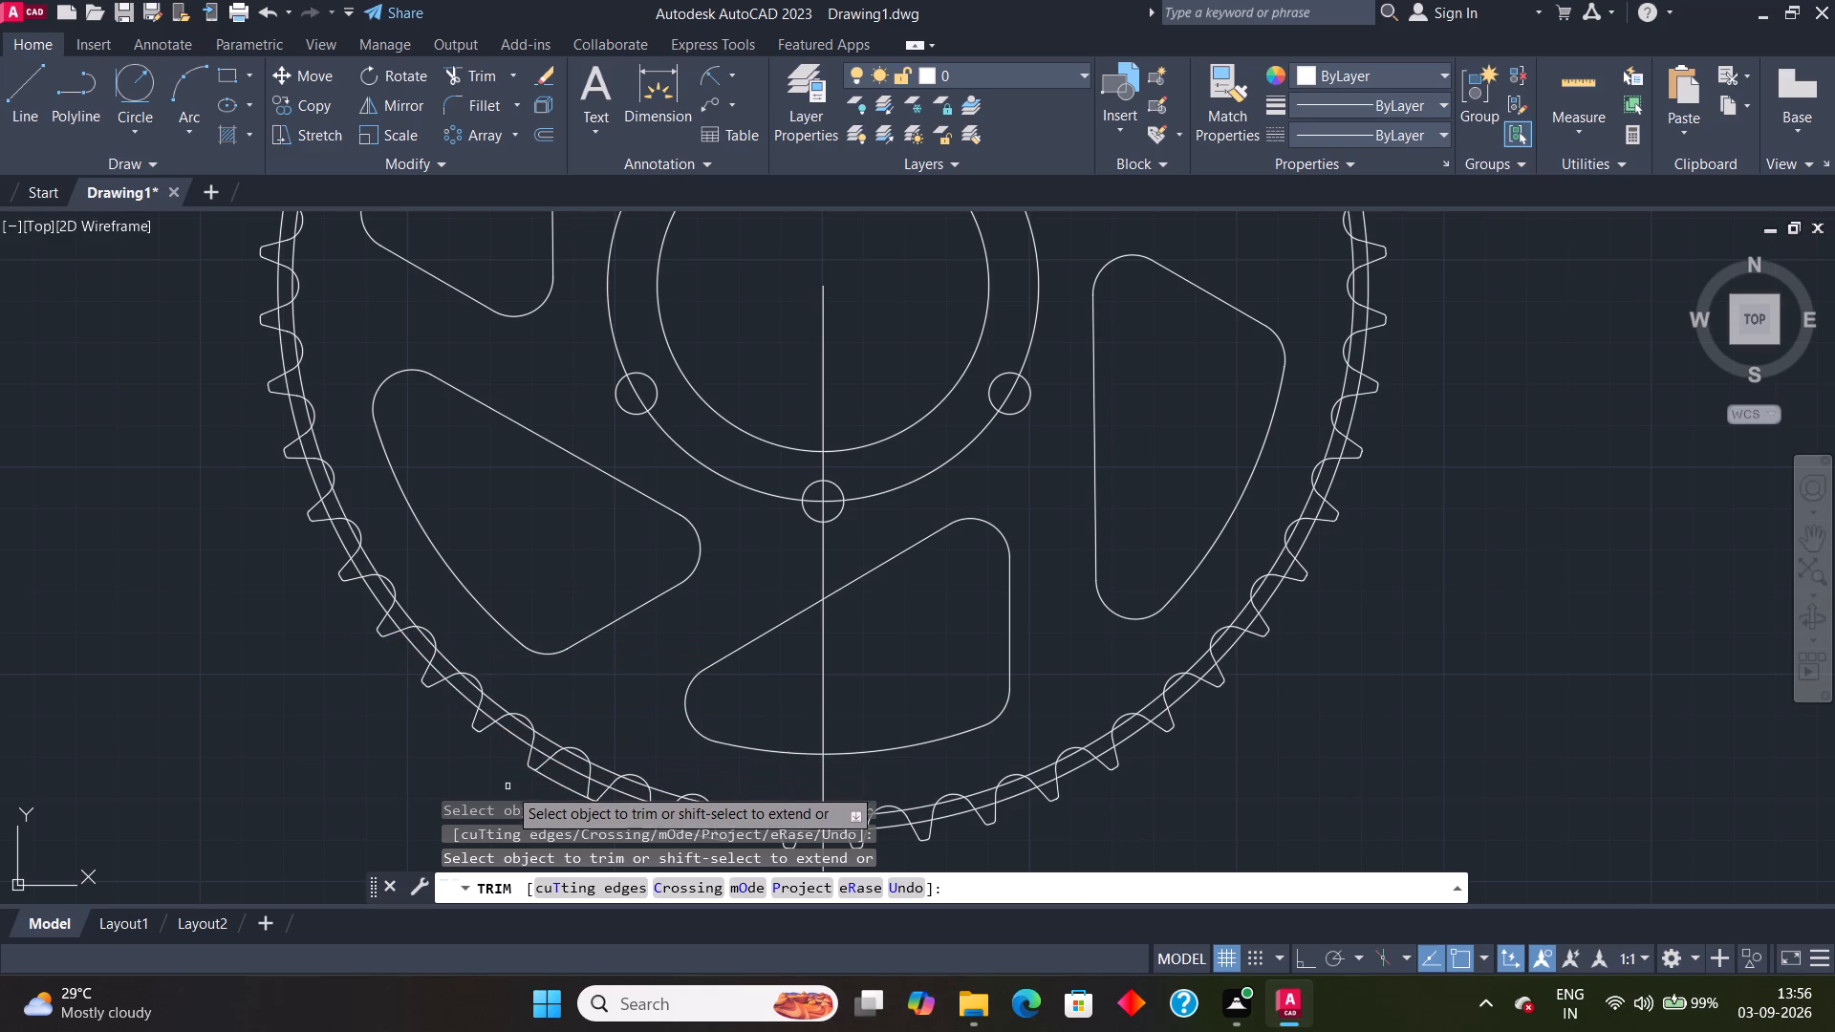
{"action": "left_click", "coordinate": [560, 787]}
{"action": "middle_click_drag", "start_coordinate": [371, 775], "coordinate": [119, 629]}
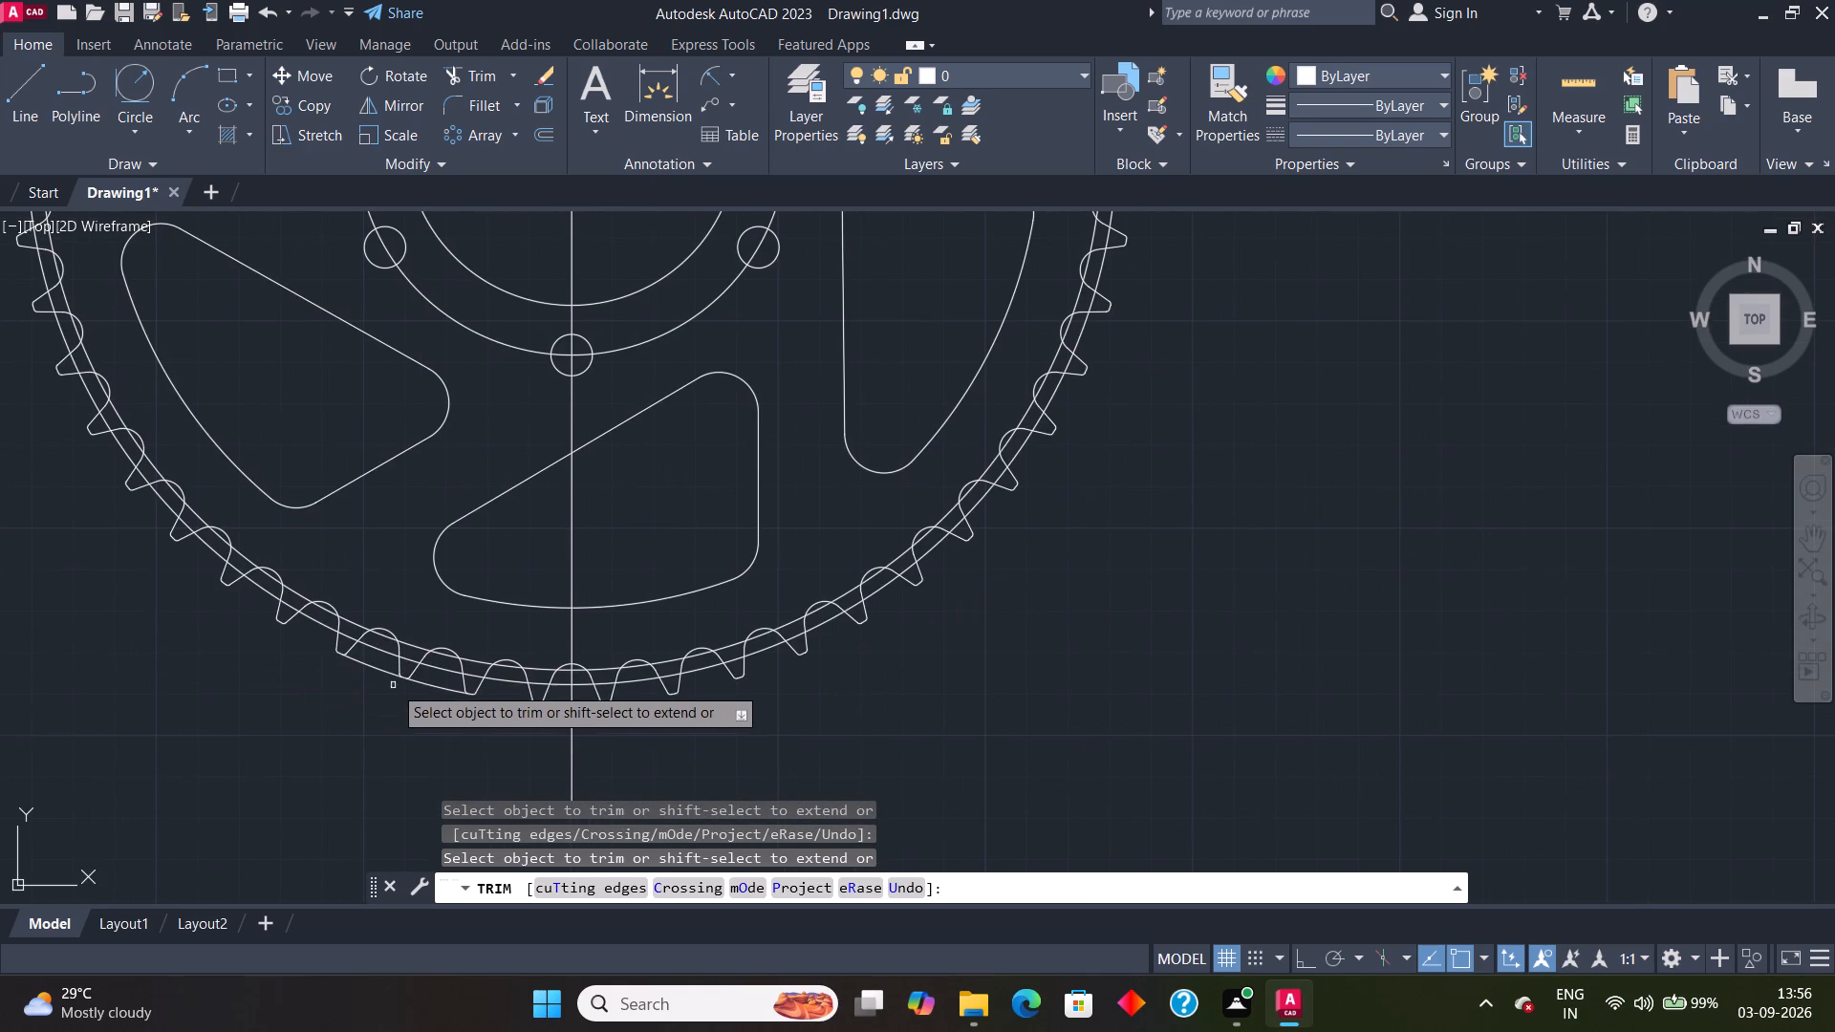
{"action": "left_click", "coordinate": [372, 665]}
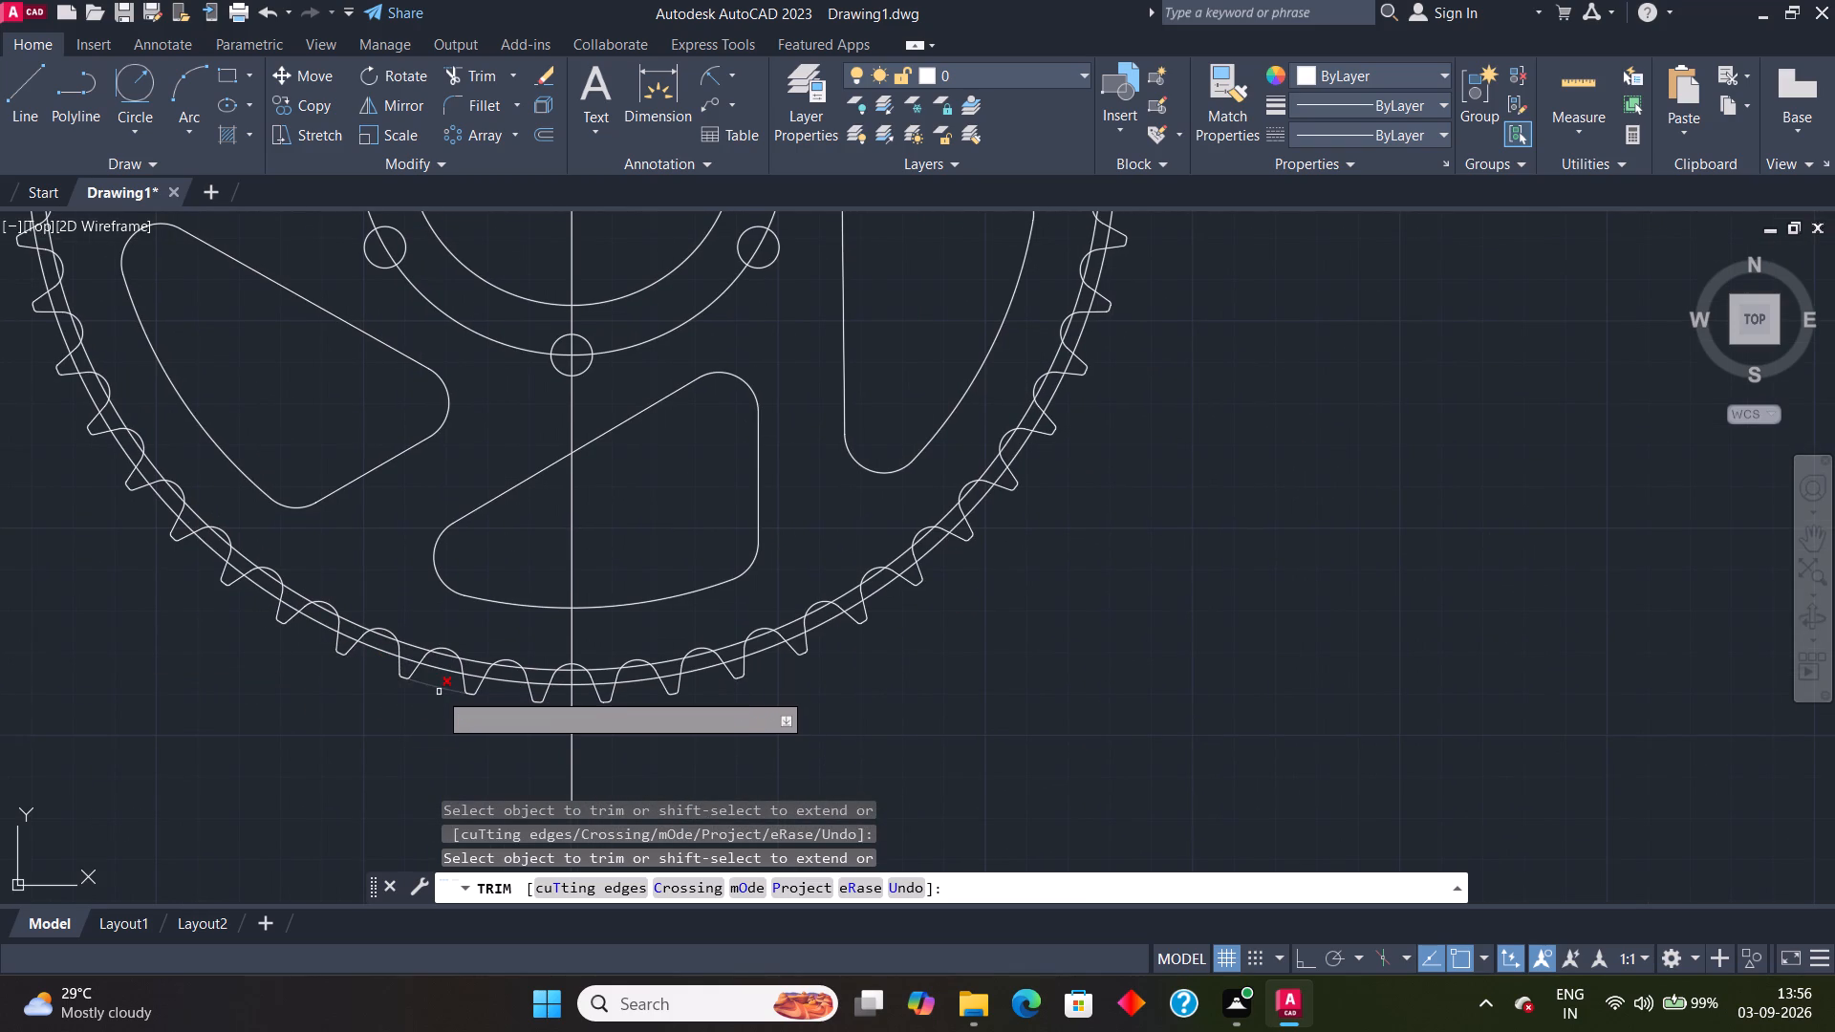
{"action": "left_click", "coordinate": [436, 690]}
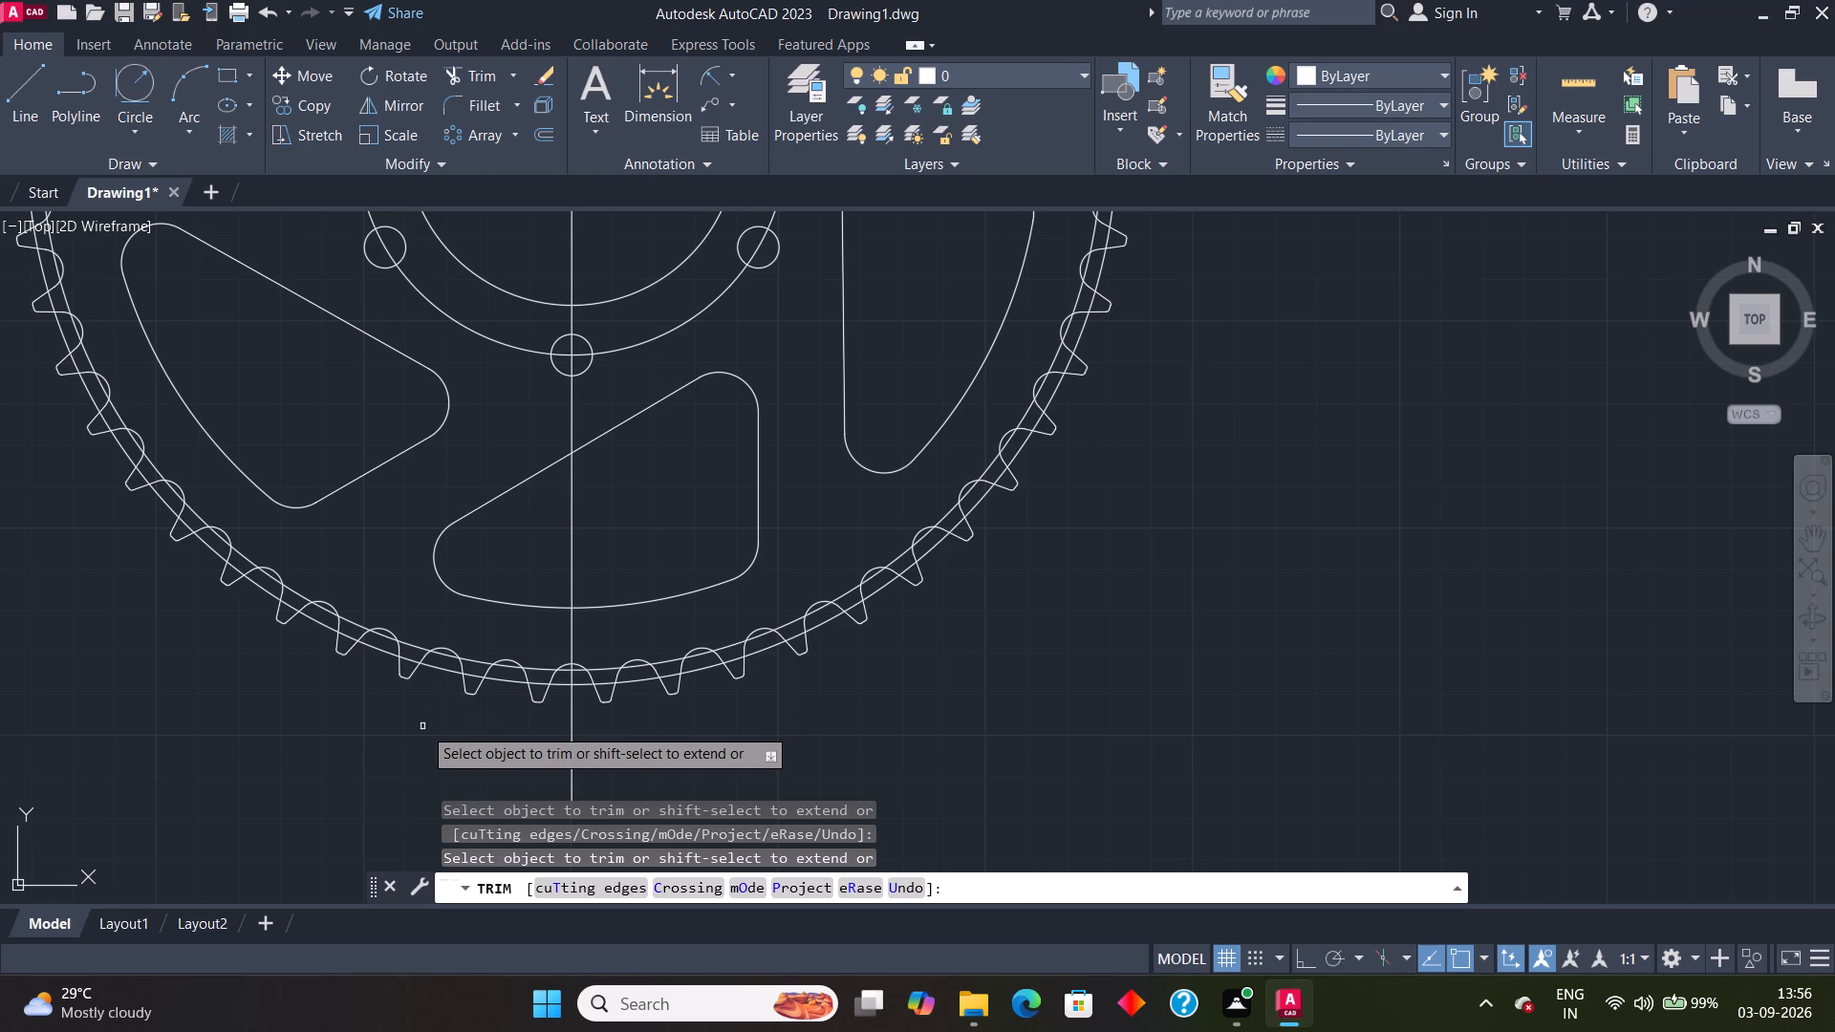
{"action": "key", "text": "Escape"}
Trim the inner of the two remaining rim circles inside the notches at the wheel's bottom, on both sides of the vertical centre line.
{"action": "scroll", "coordinate": [439, 703], "scroll_direction": "up", "scroll_amount": 1}
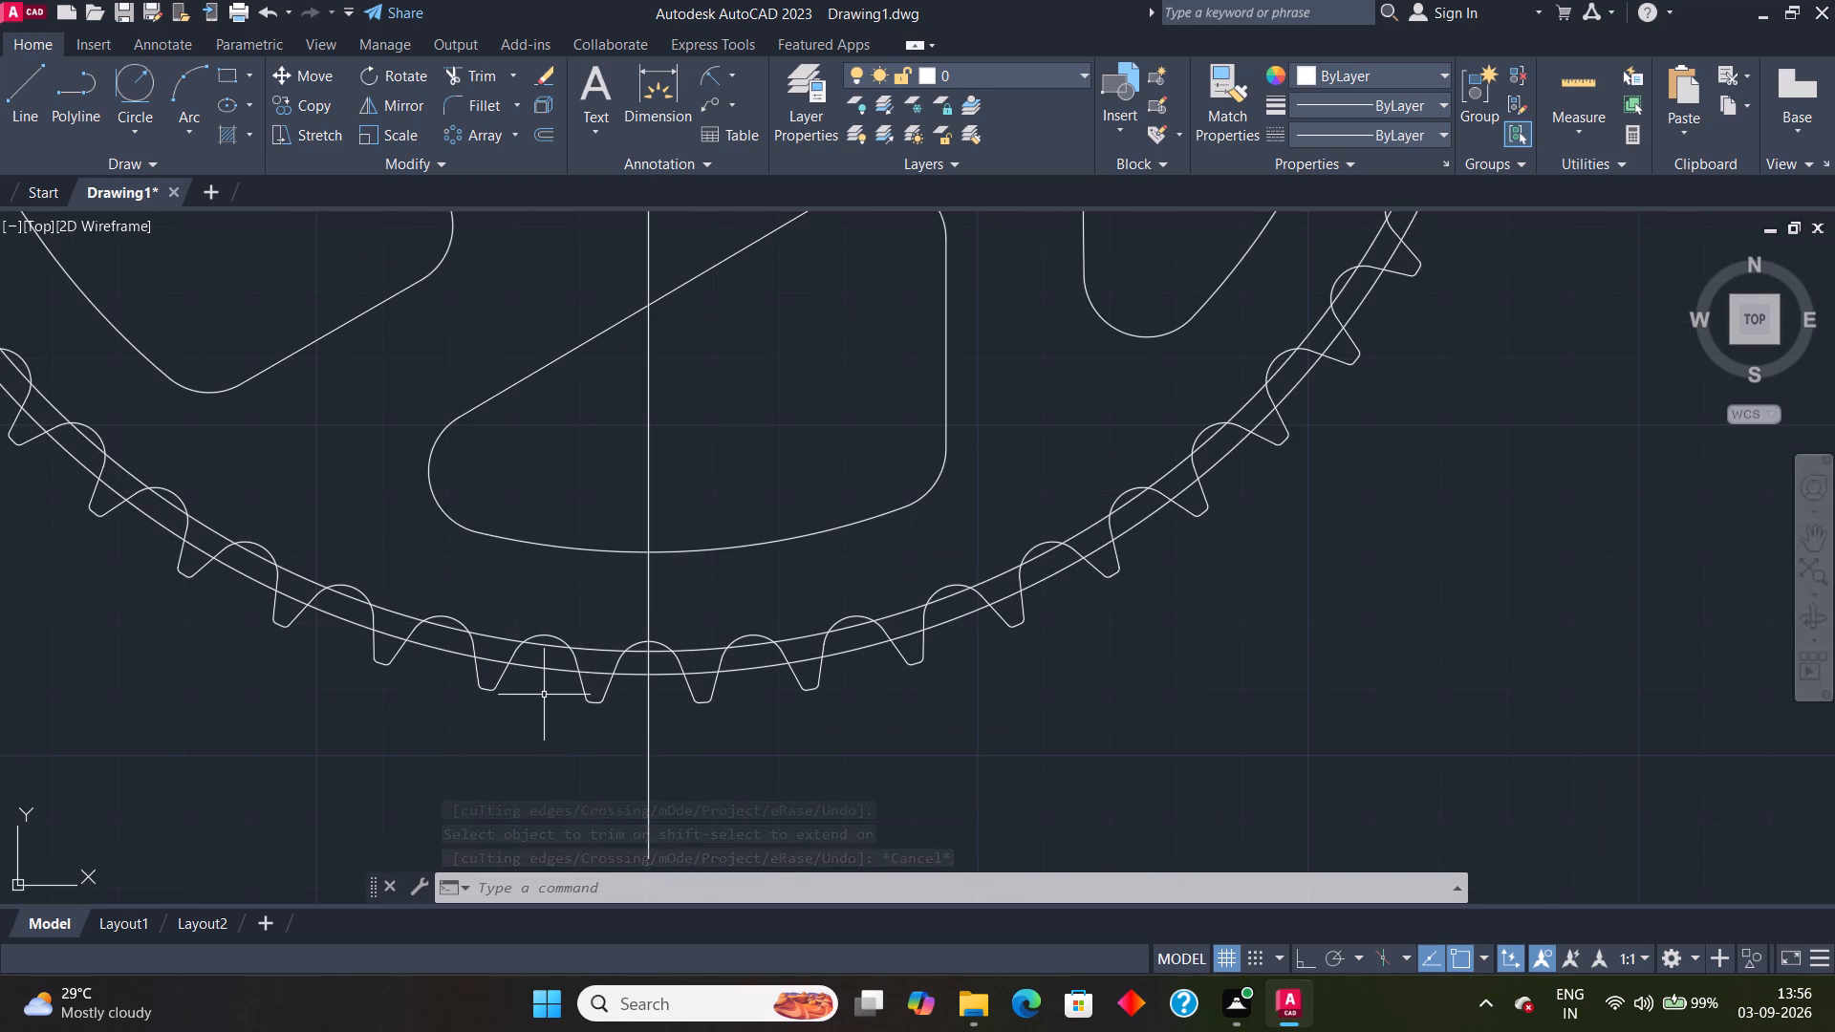
{"action": "type", "text": "tr"}
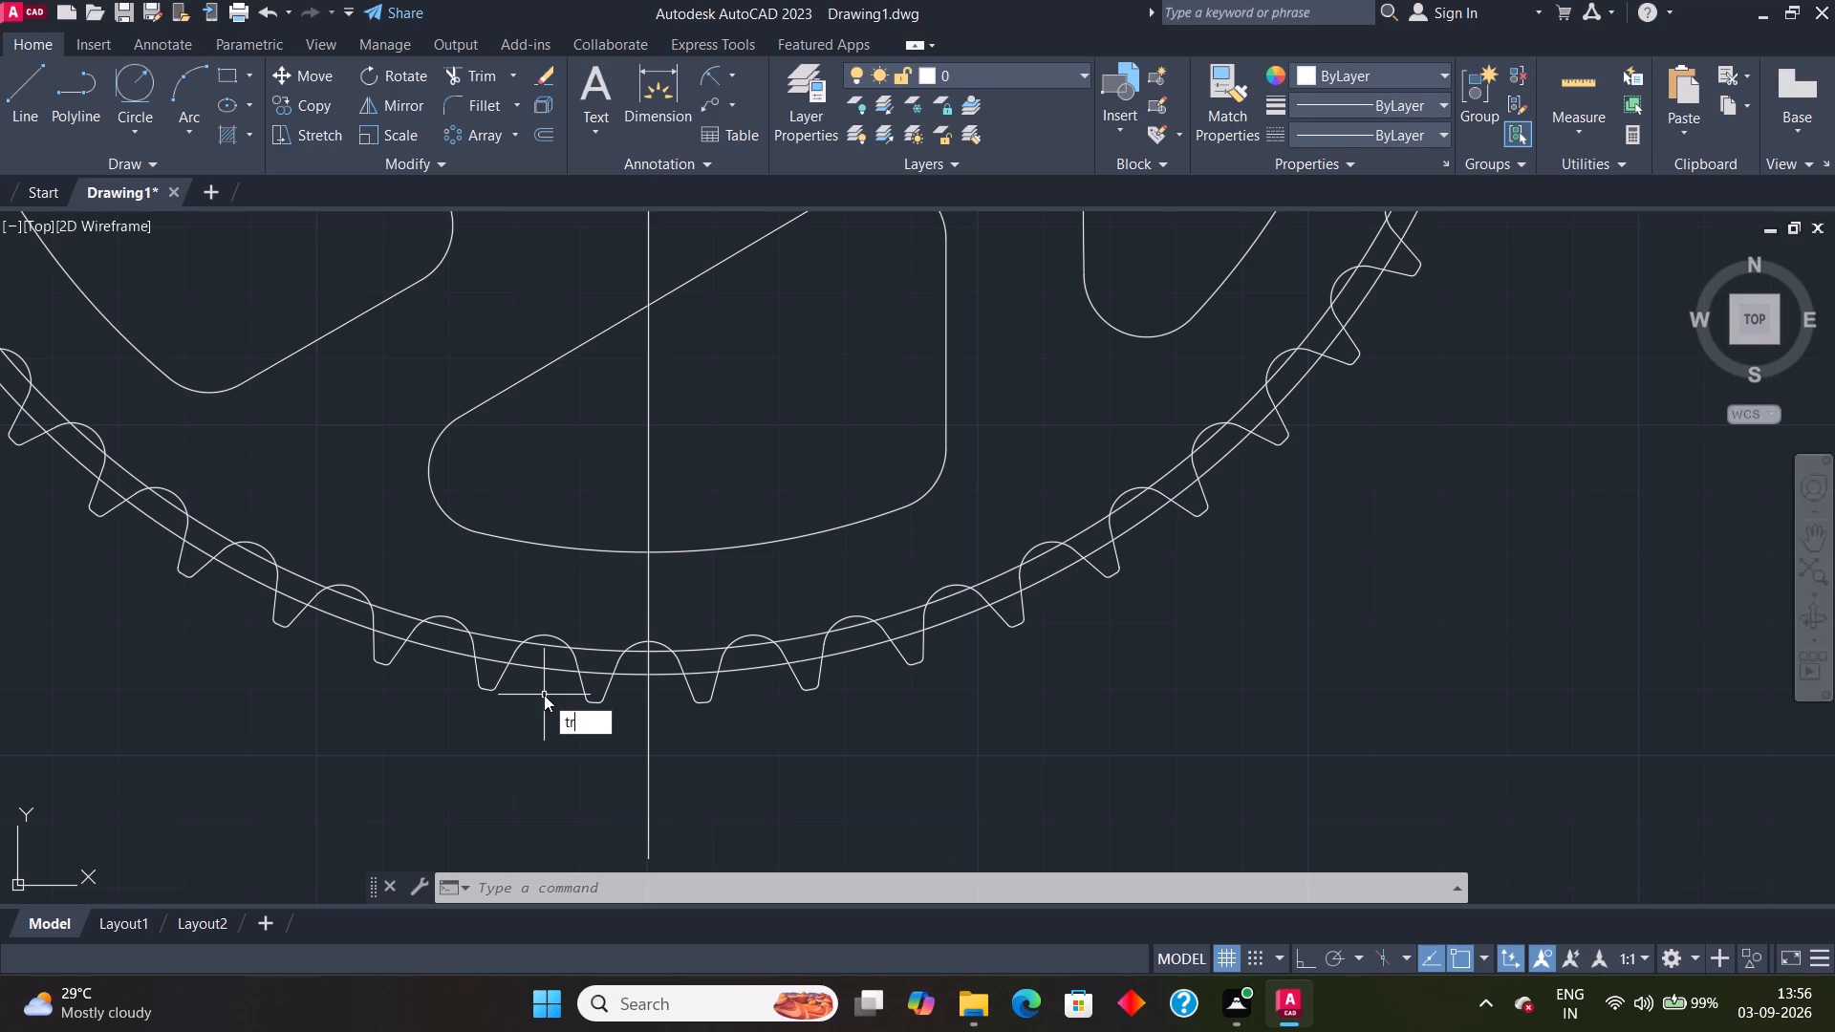
{"action": "key", "text": "Return"}
{"action": "scroll", "coordinate": [543, 651], "scroll_direction": "up", "scroll_amount": 2}
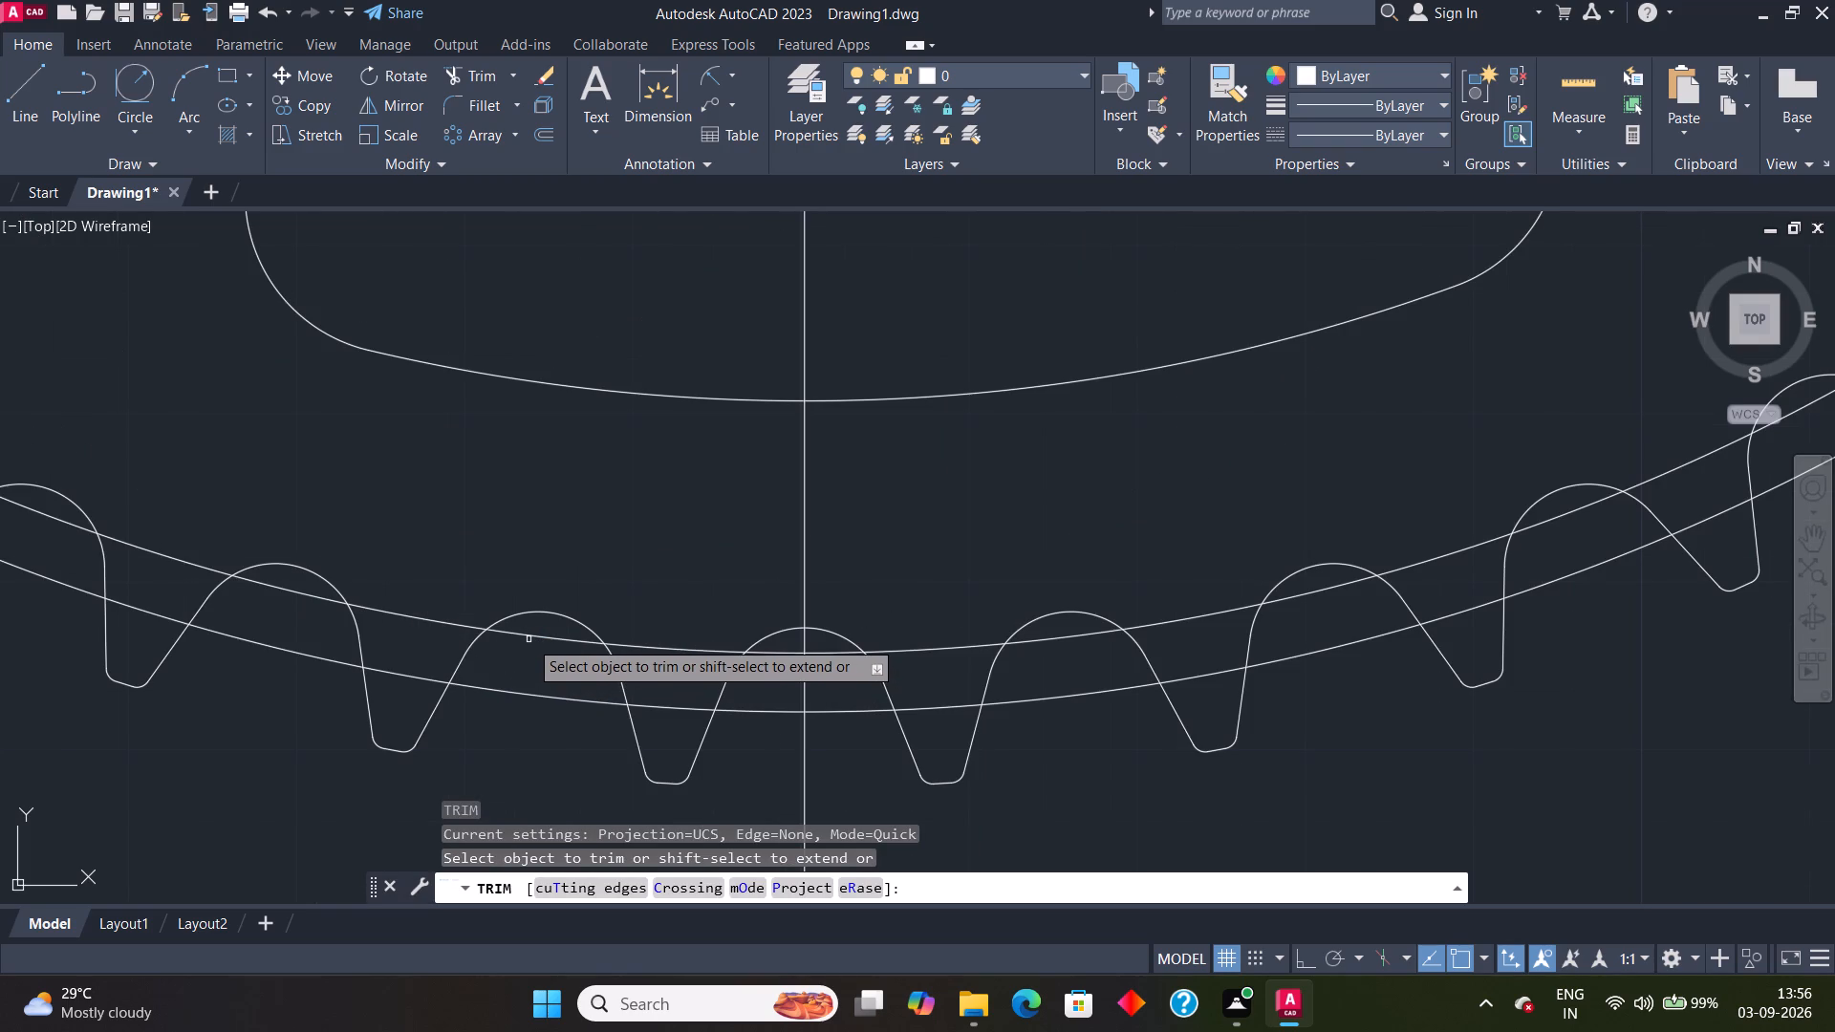
{"action": "left_click", "coordinate": [527, 634]}
{"action": "left_click", "coordinate": [831, 652]}
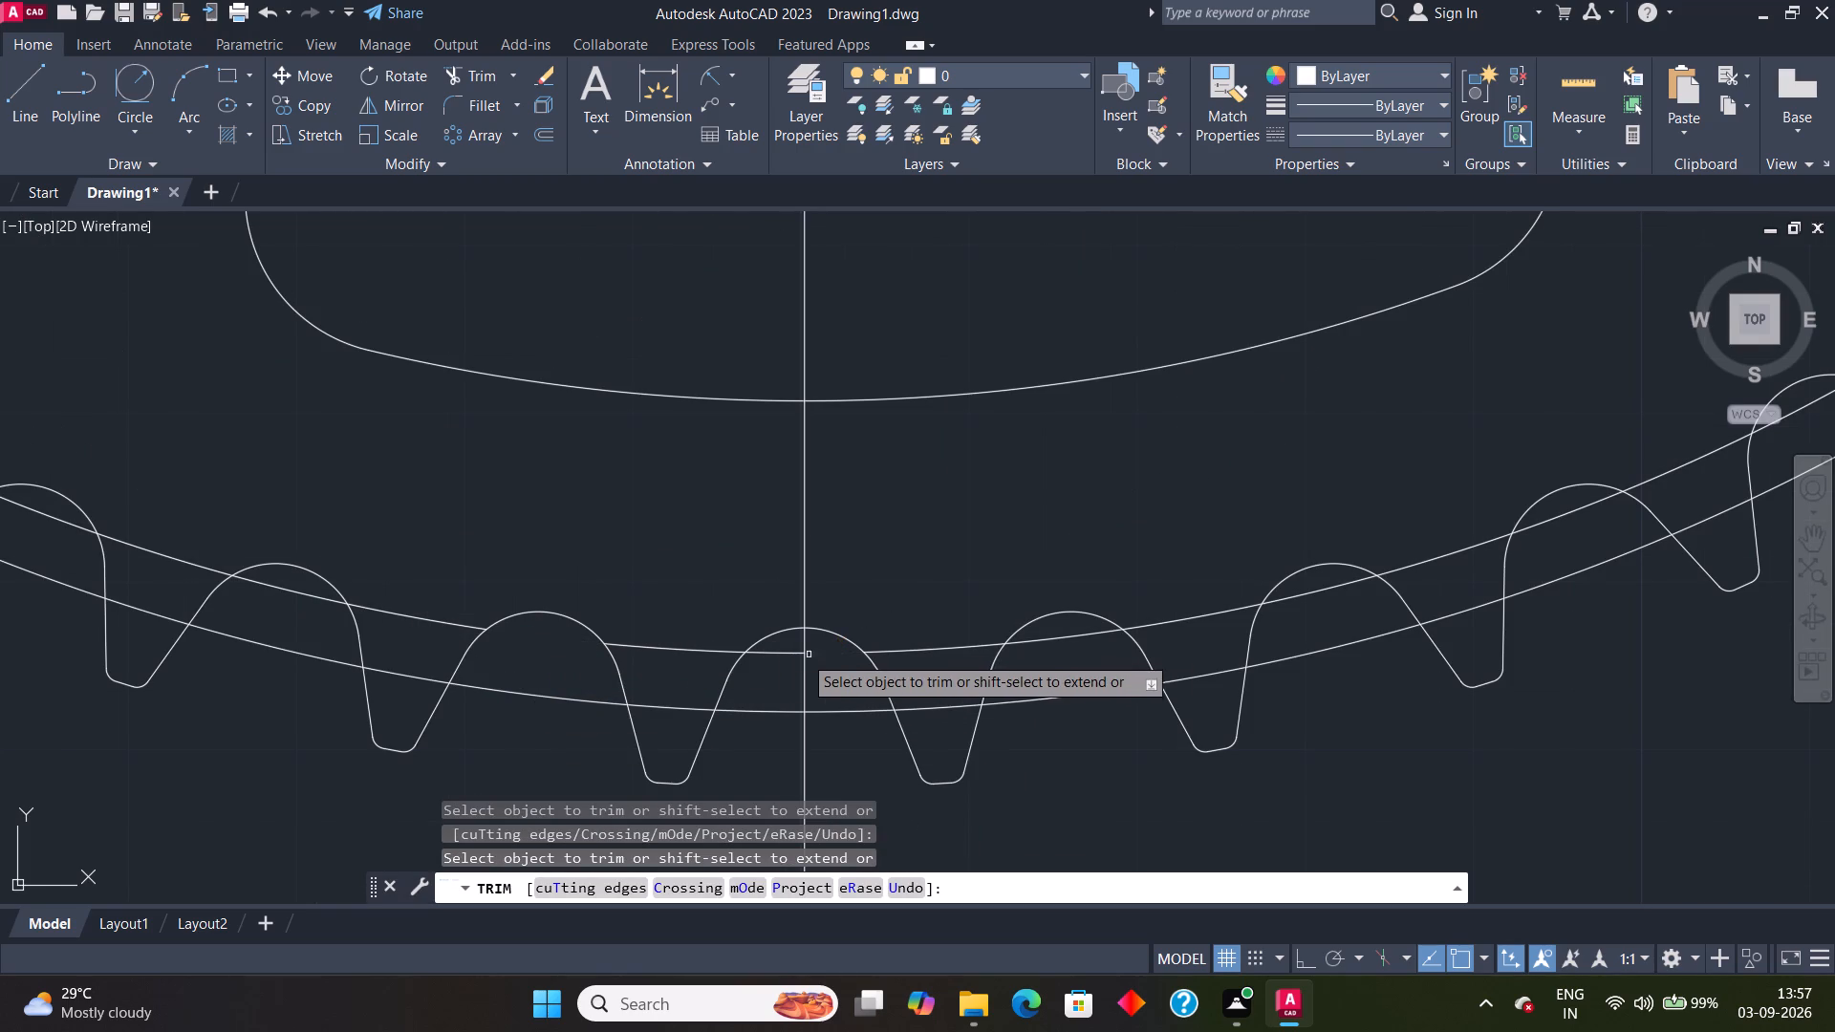
{"action": "left_click", "coordinate": [767, 655]}
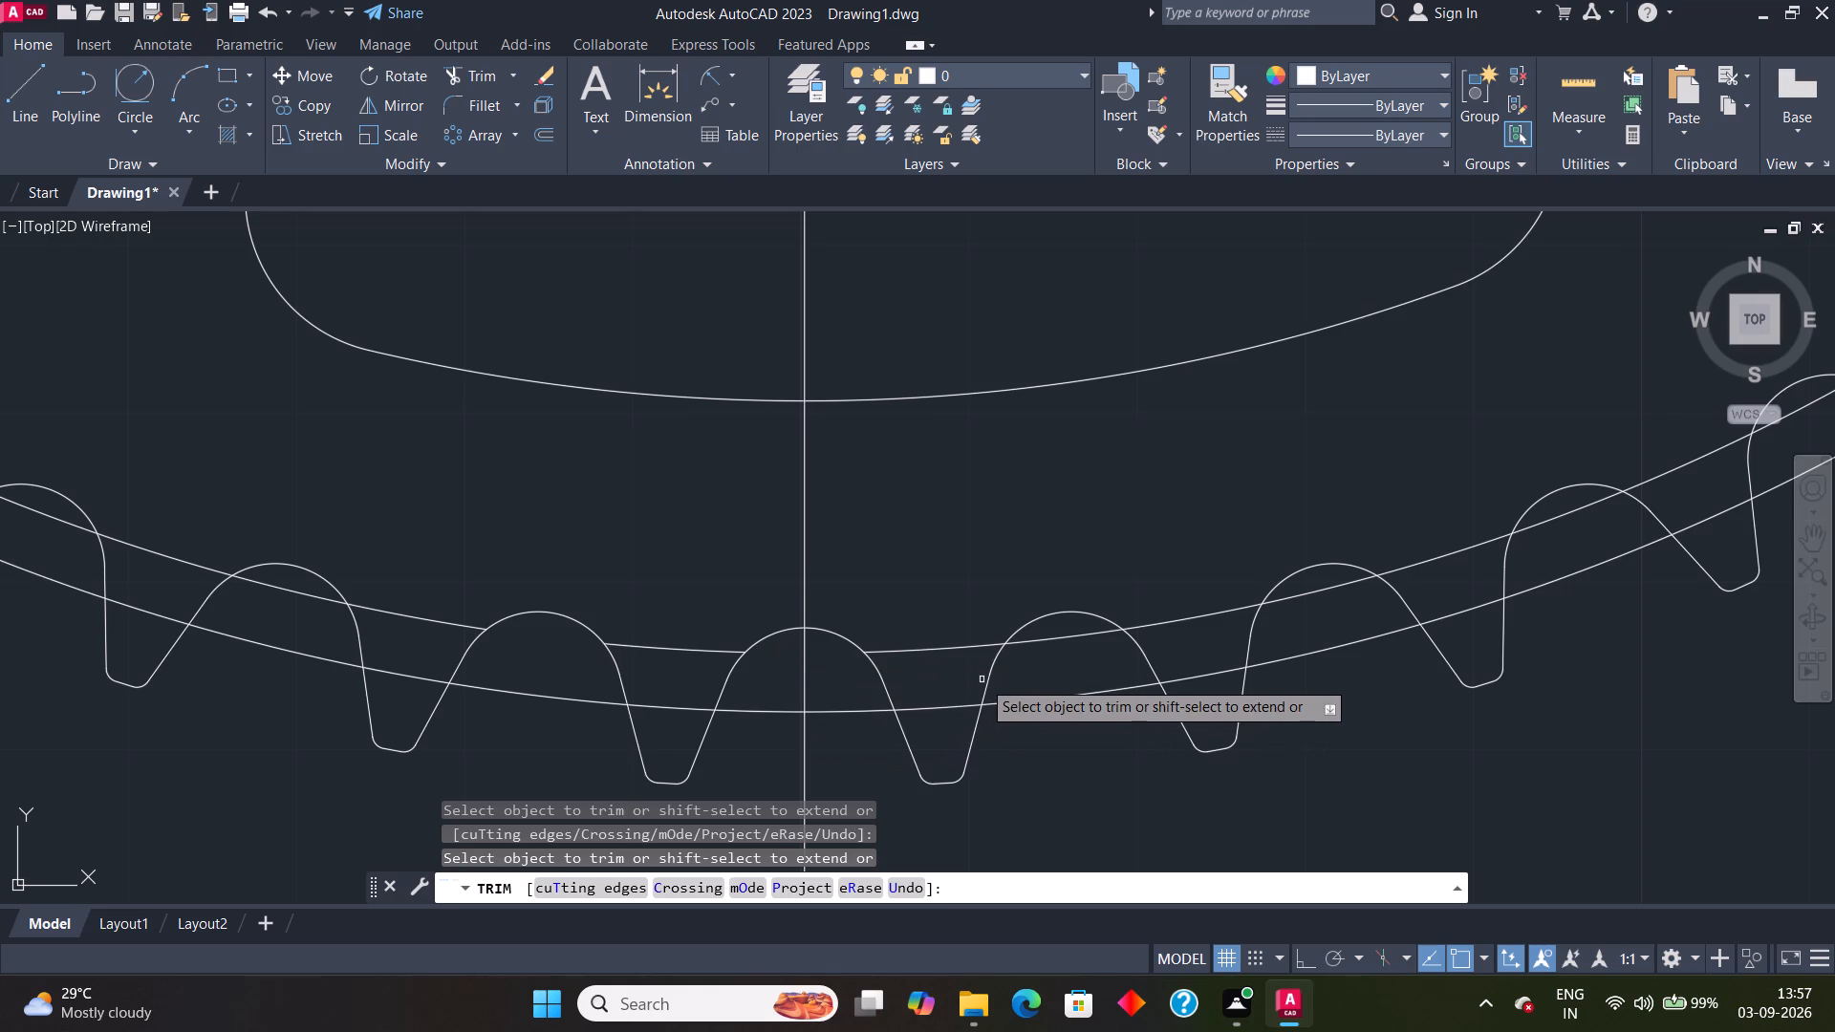
{"action": "left_click", "coordinate": [1043, 641]}
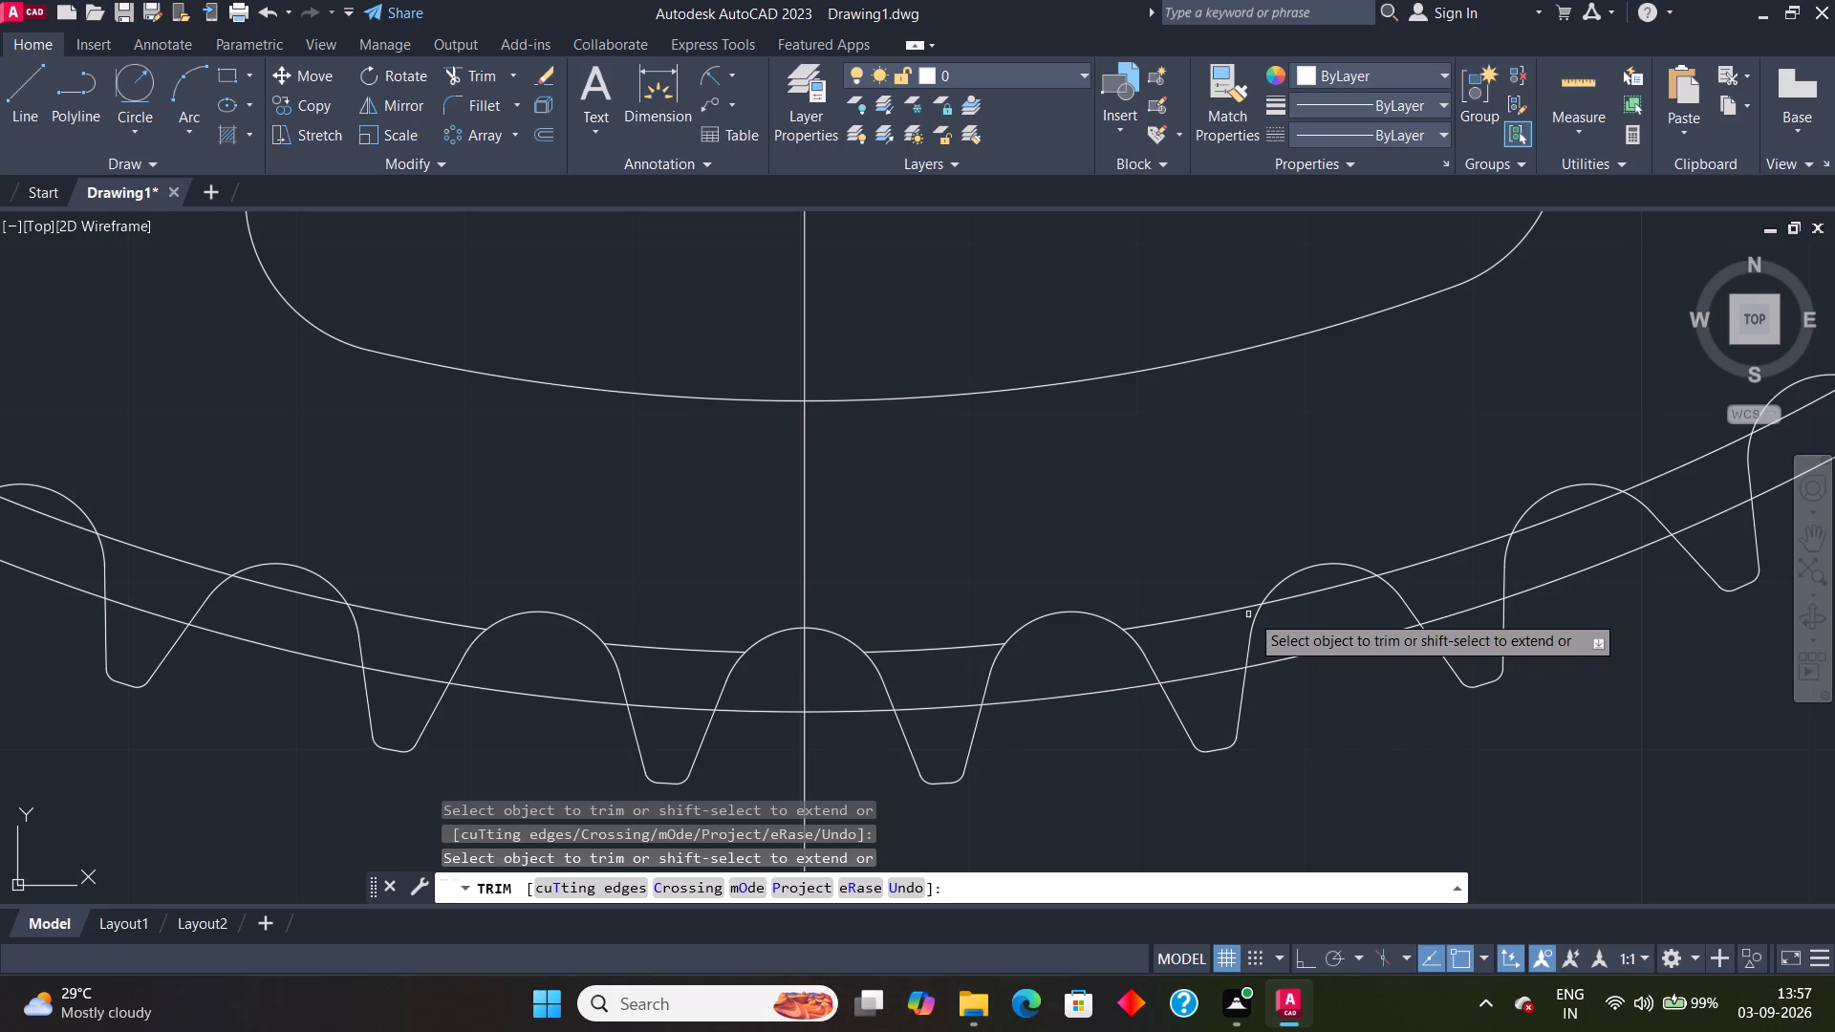
{"action": "left_click", "coordinate": [1286, 591]}
{"action": "left_click", "coordinate": [1294, 593]}
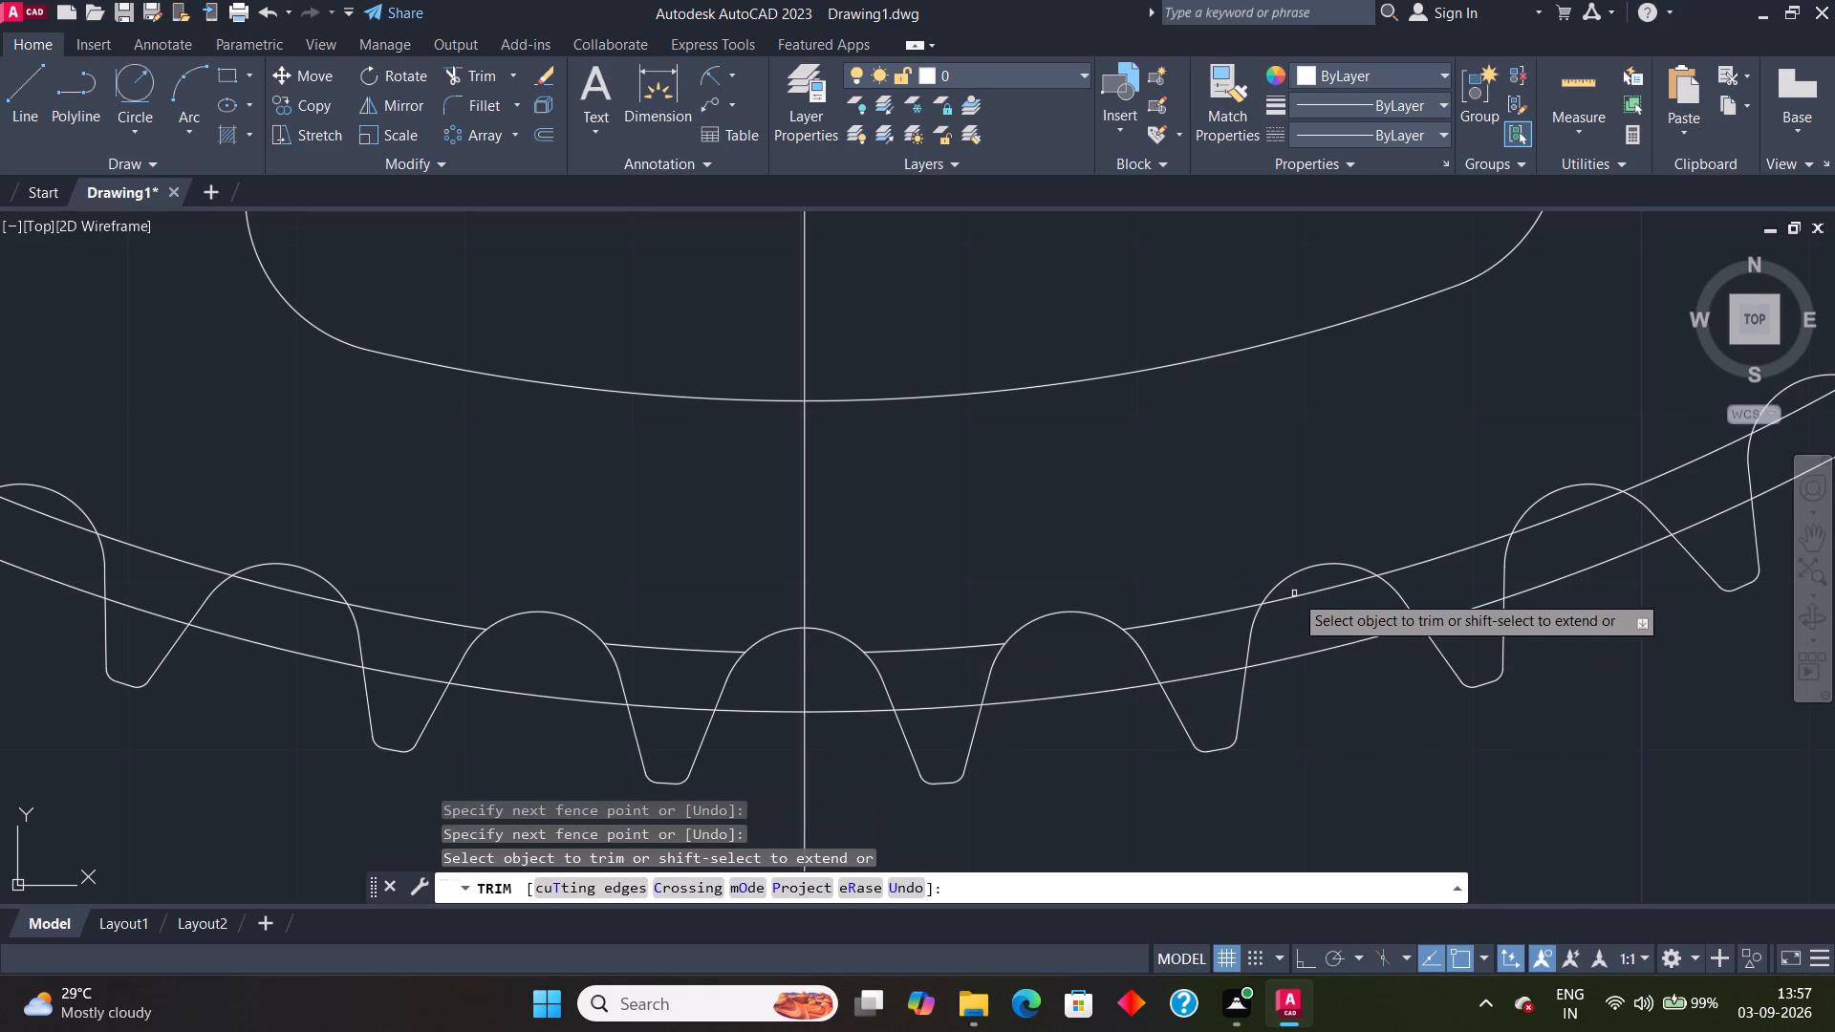
Trim the inner remaining rim circle inside the next five notches along the wheel's lower-right rim.
{"action": "scroll", "coordinate": [1491, 677], "scroll_direction": "down", "scroll_amount": 1}
{"action": "middle_click_drag", "start_coordinate": [1642, 679], "coordinate": [1216, 761]}
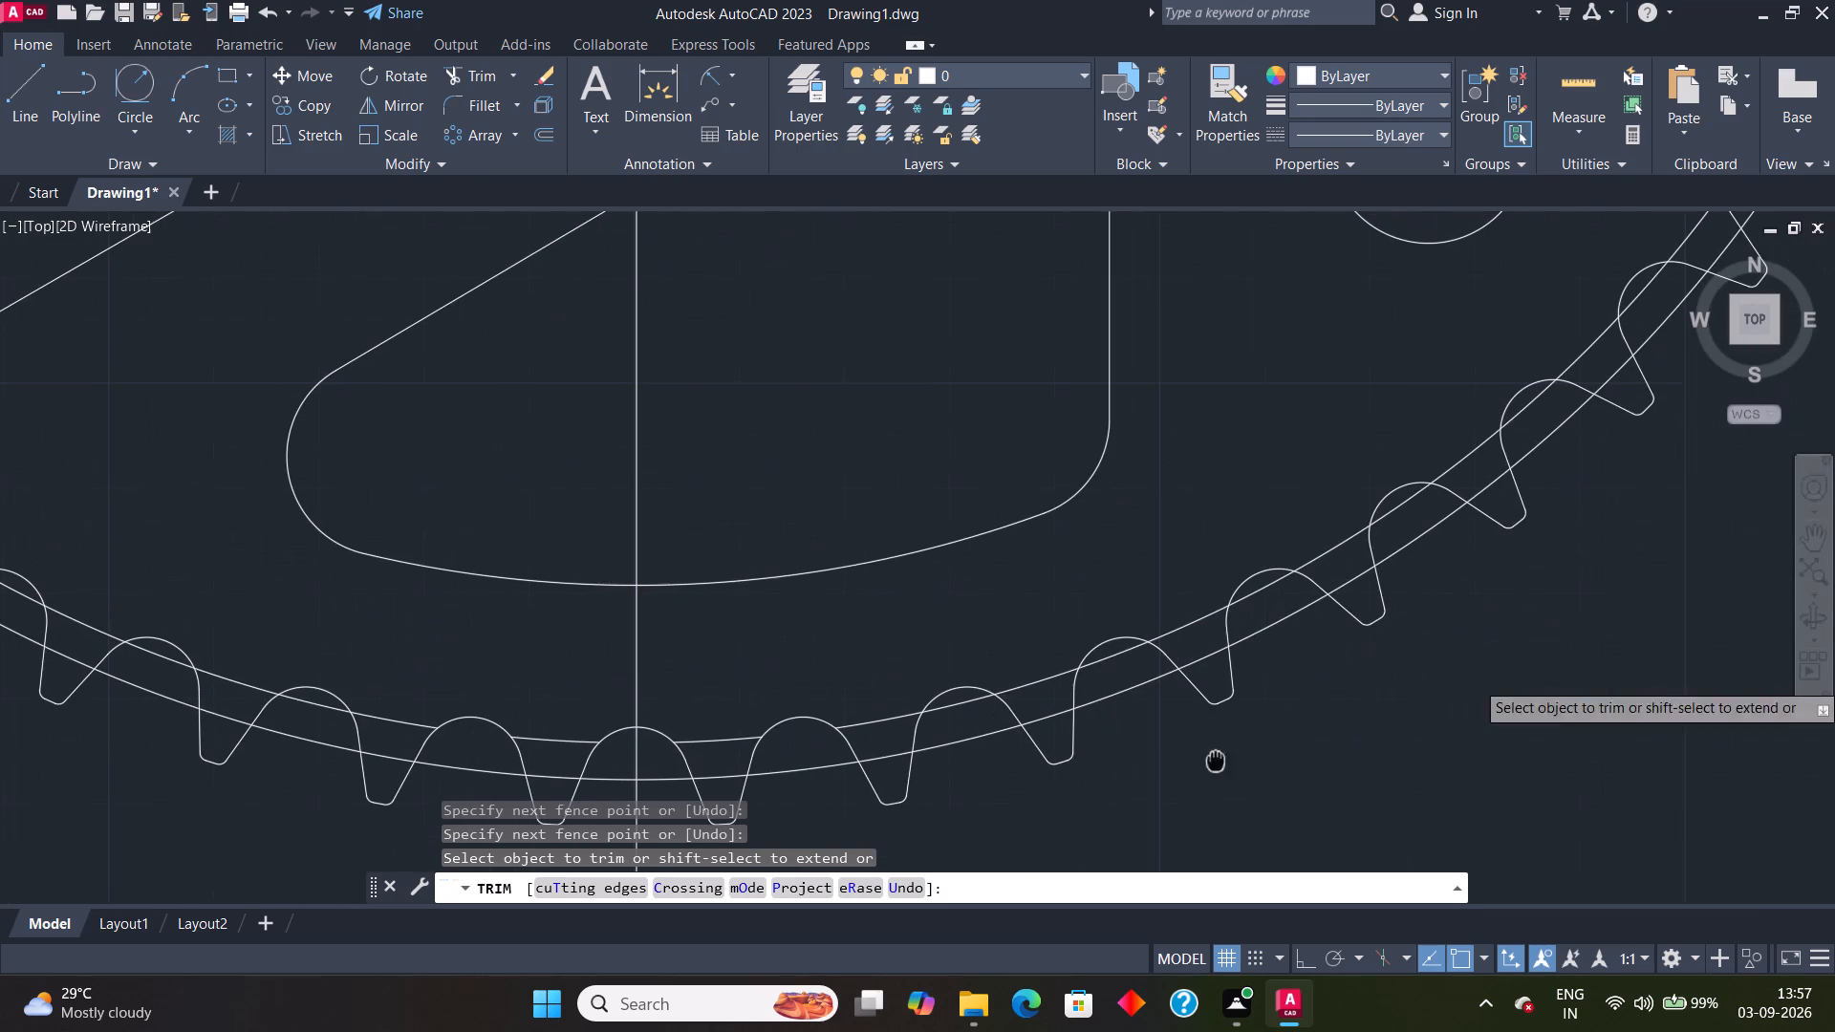
{"action": "middle_click_drag", "start_coordinate": [1216, 761], "coordinate": [1214, 761]}
{"action": "left_click", "coordinate": [955, 701]}
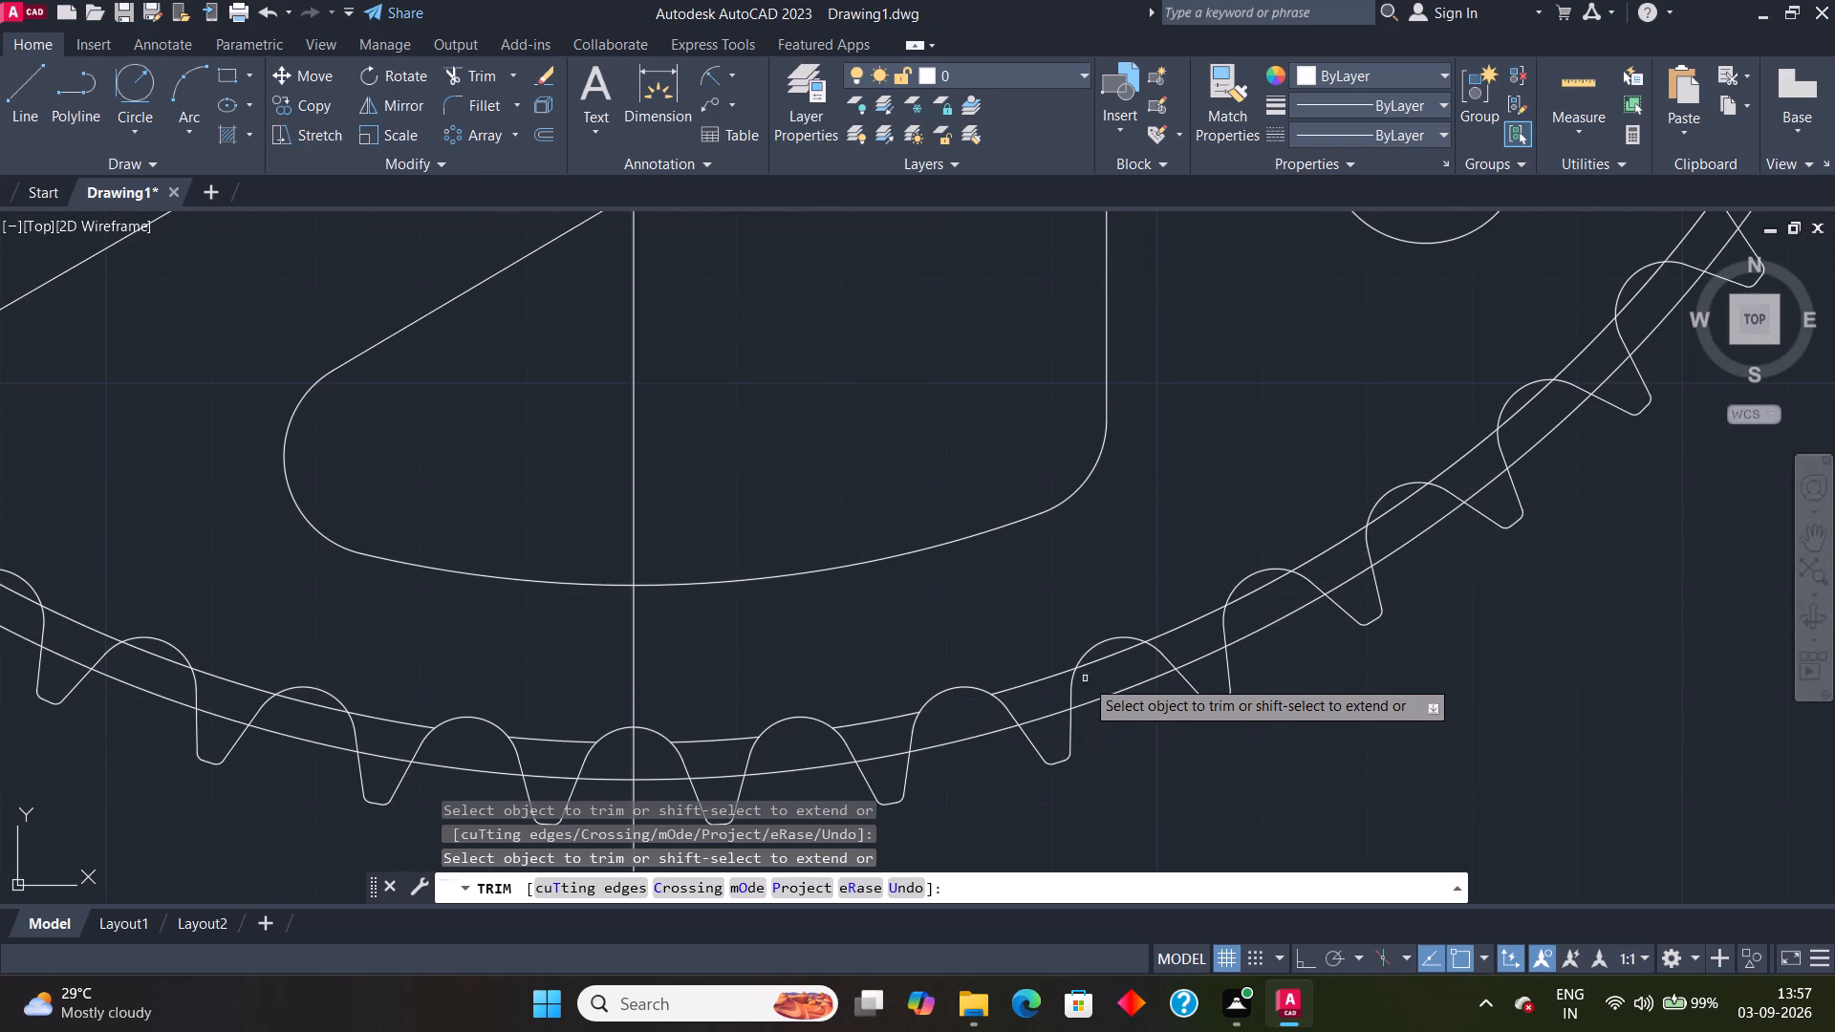
{"action": "left_click", "coordinate": [1098, 663]}
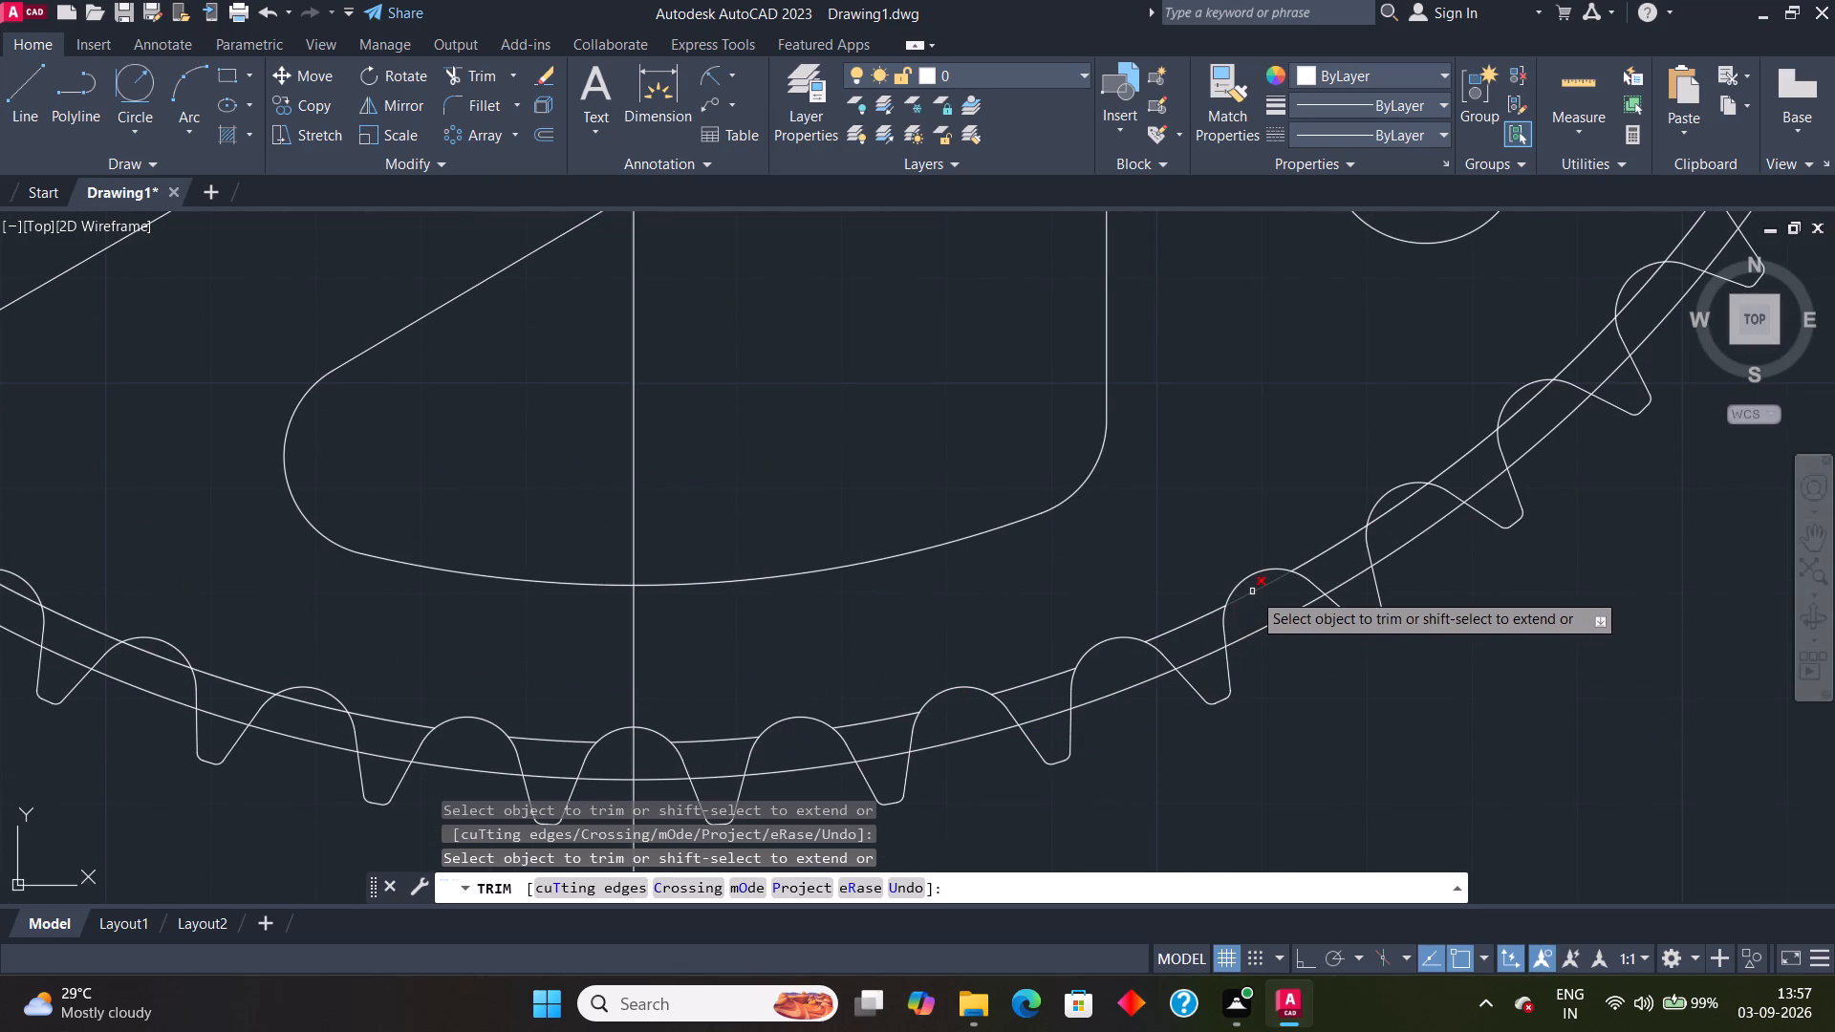
{"action": "left_click", "coordinate": [1253, 591]}
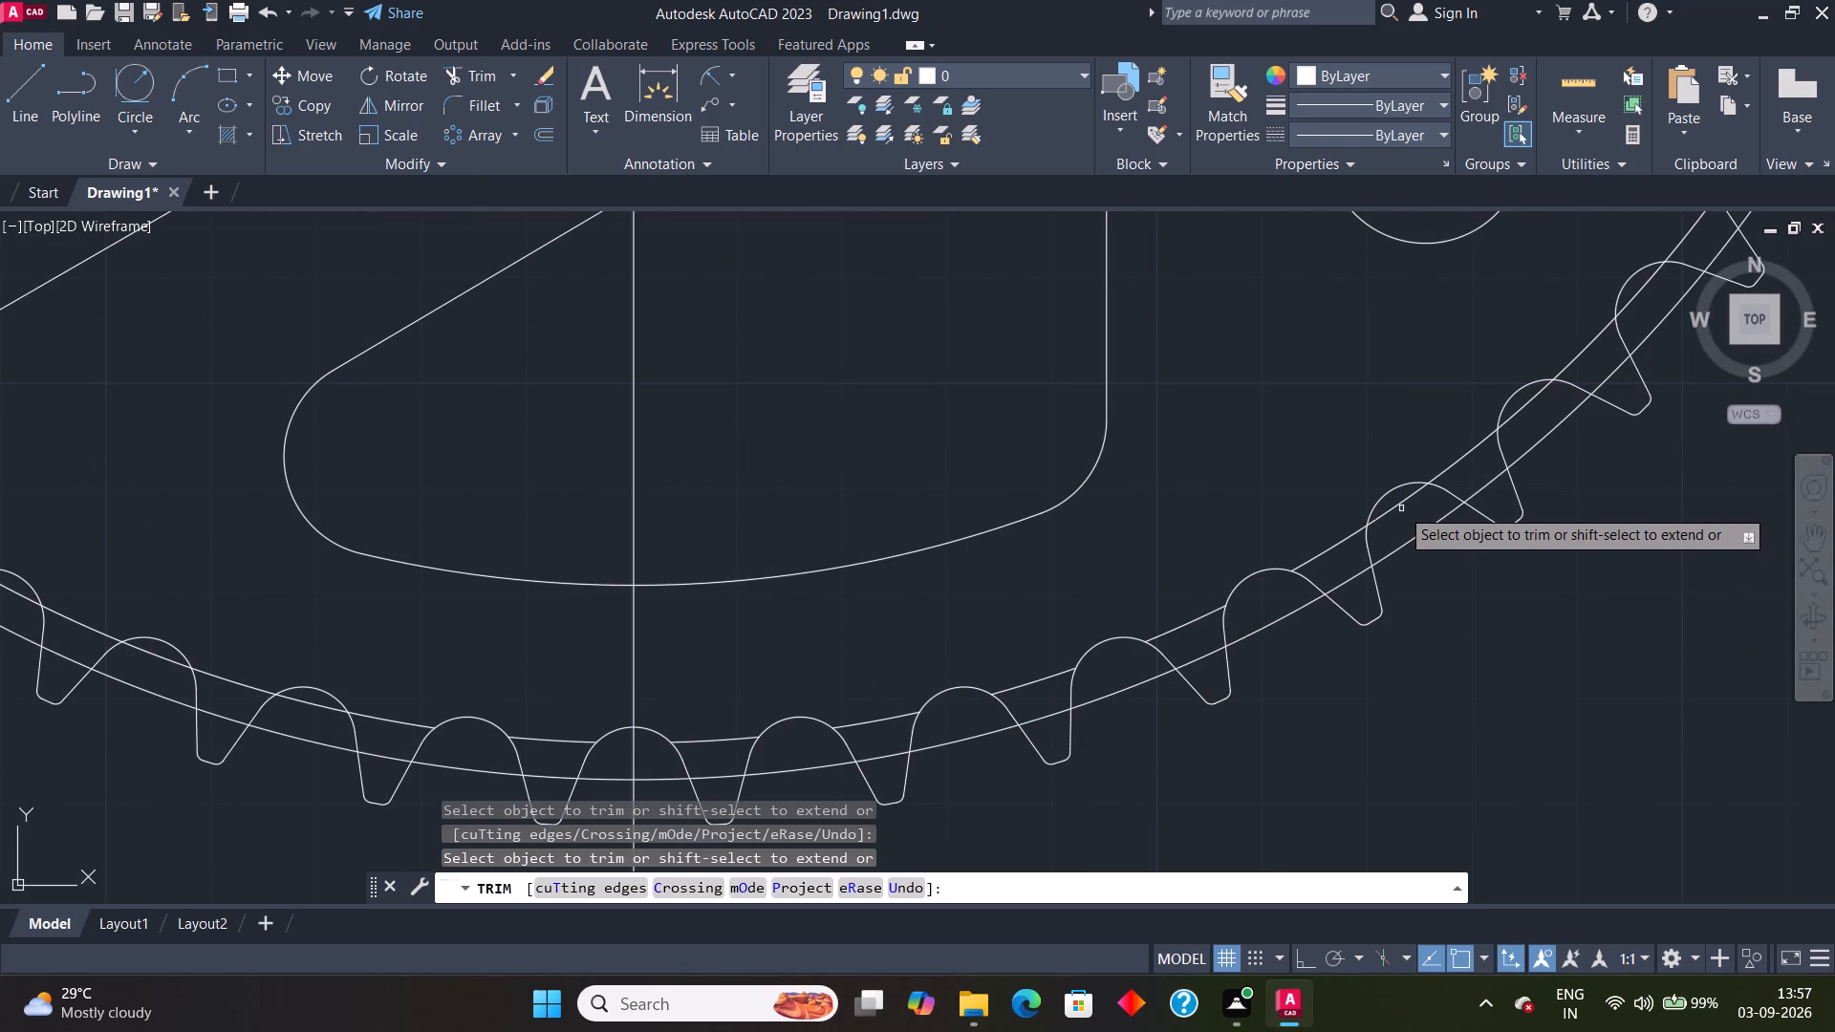
{"action": "left_click", "coordinate": [1400, 506]}
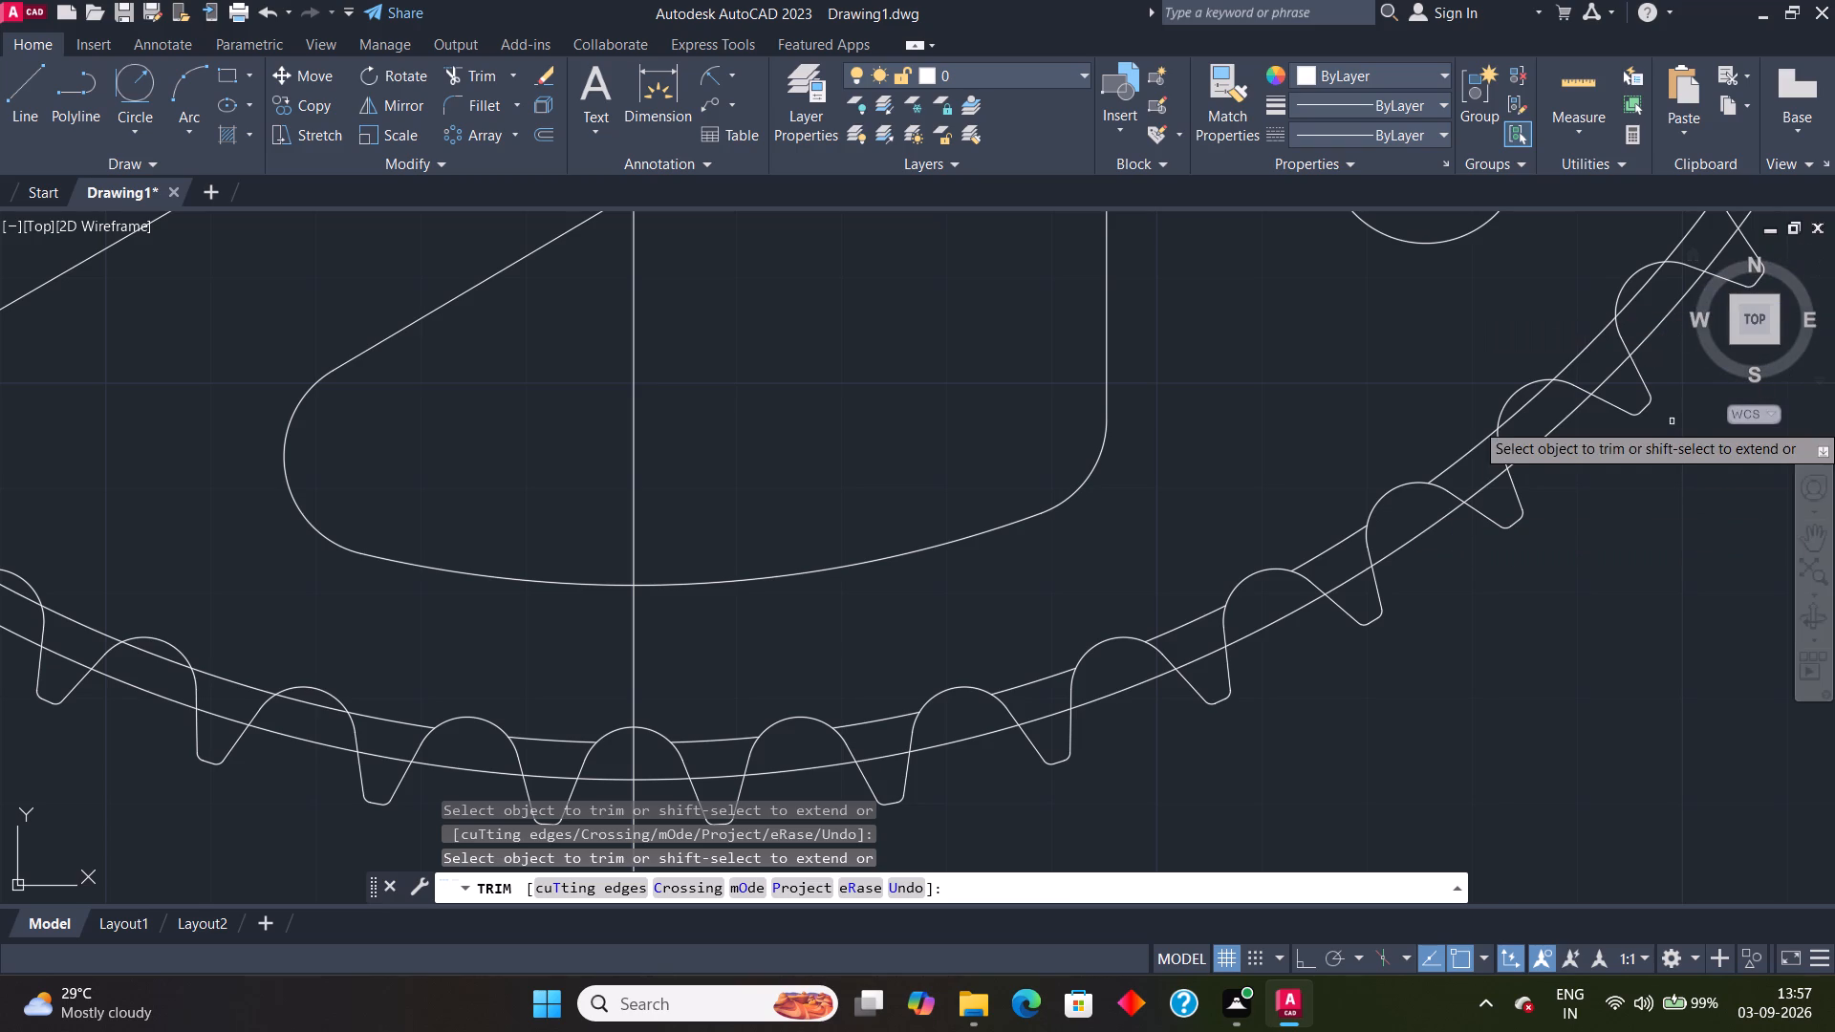
{"action": "left_click", "coordinate": [1532, 406]}
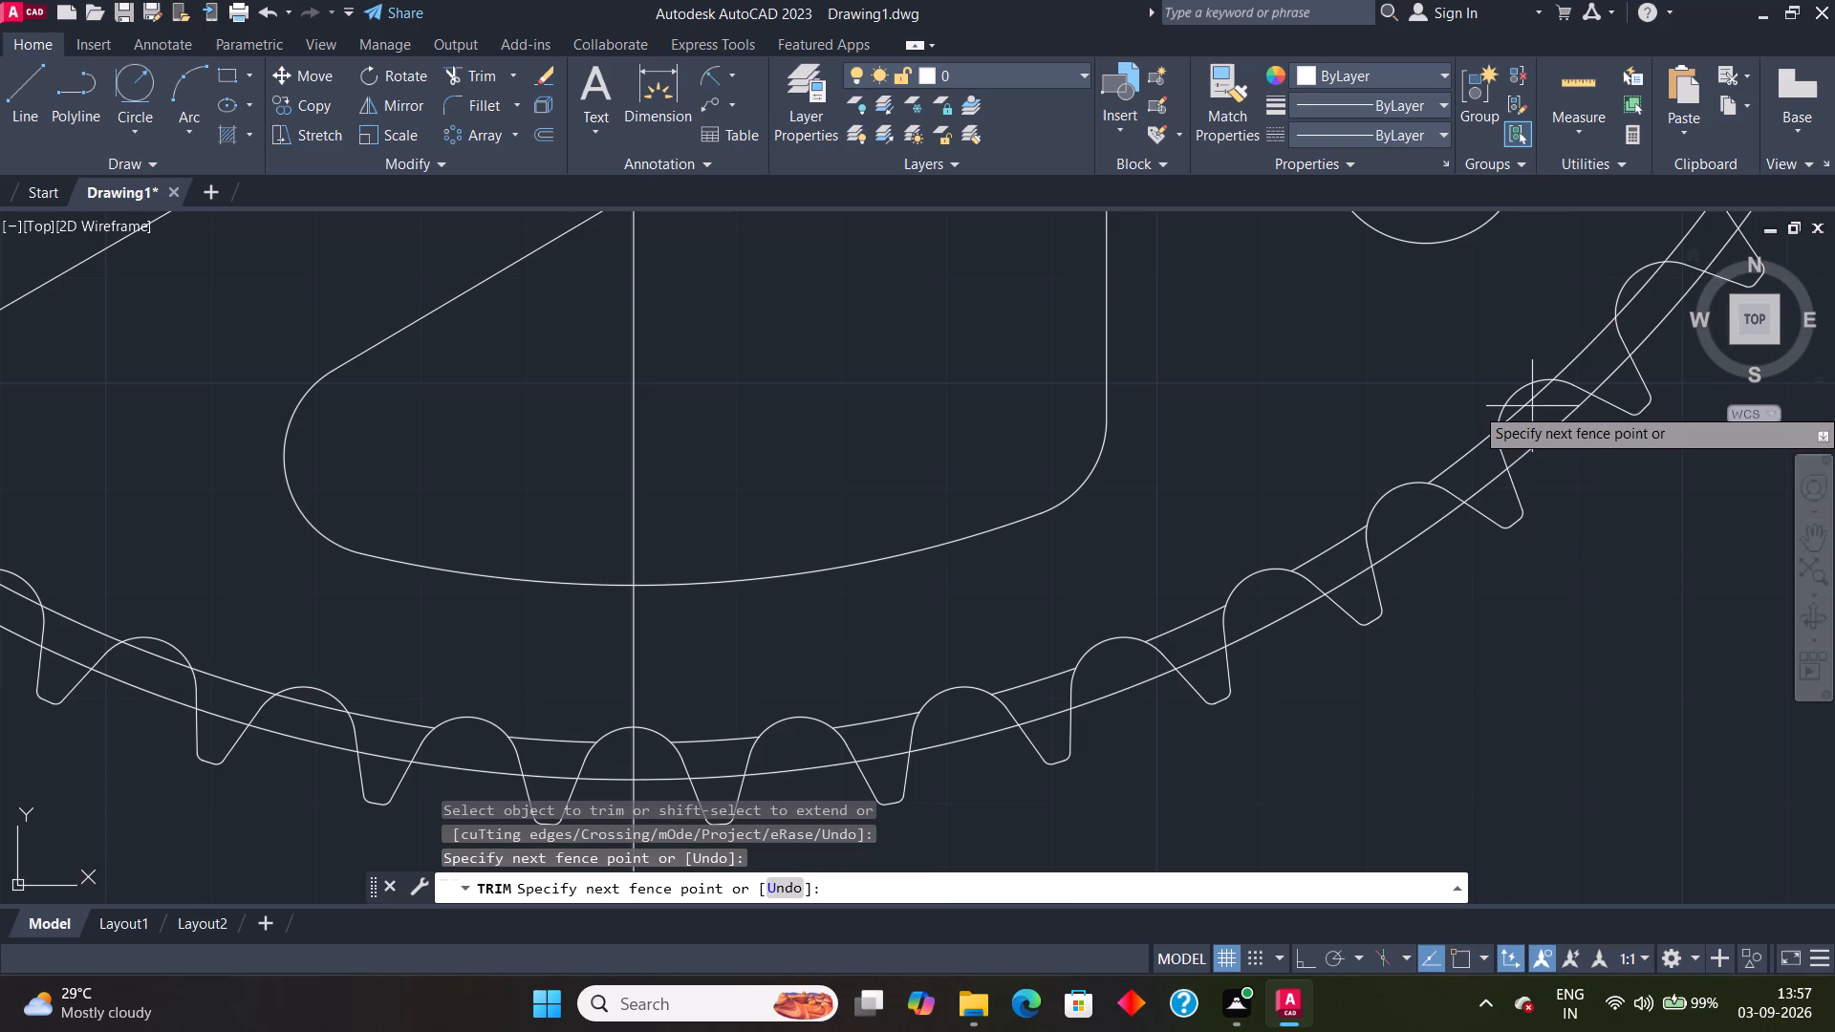
{"action": "left_click", "coordinate": [1524, 405]}
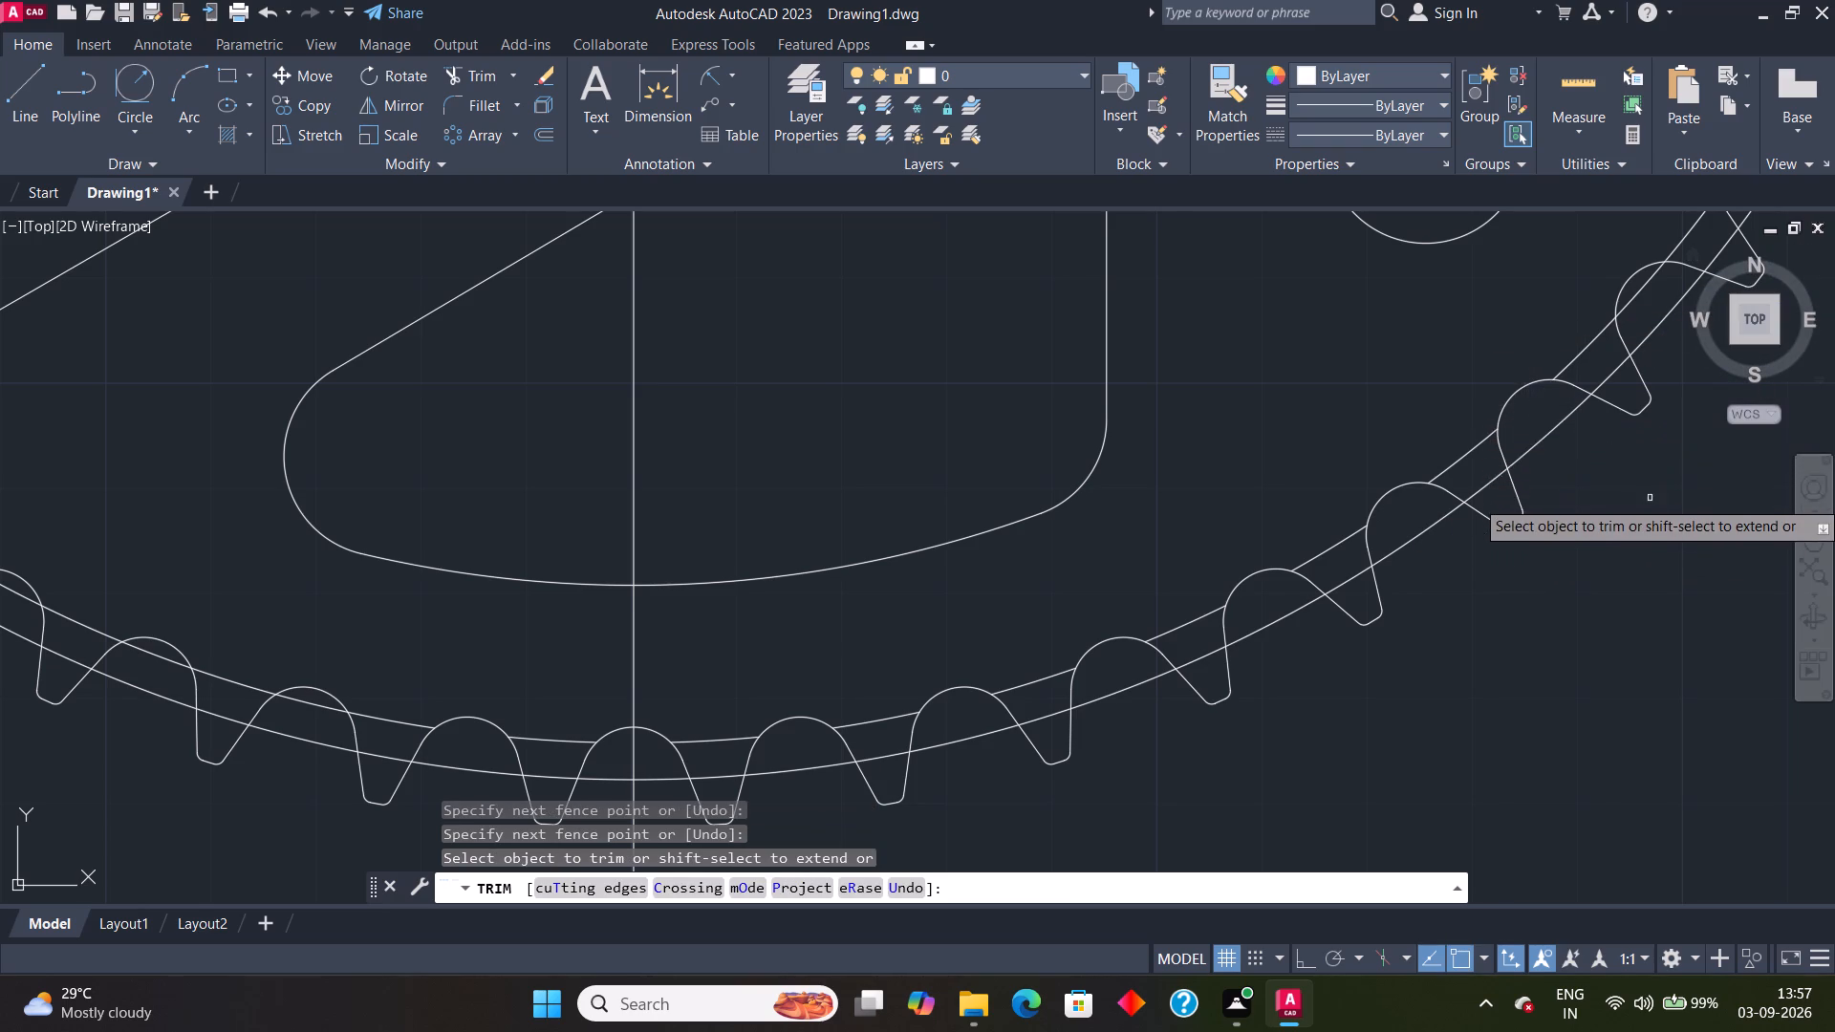
Trim the inner remaining rim circle inside the next two notches up the wheel's lower-right rim.
{"action": "scroll", "coordinate": [1651, 499], "scroll_direction": "down", "scroll_amount": 1}
{"action": "middle_click_drag", "start_coordinate": [1667, 527], "coordinate": [710, 668]}
{"action": "scroll", "coordinate": [821, 586], "scroll_direction": "down", "scroll_amount": 1}
{"action": "middle_click_drag", "start_coordinate": [1007, 493], "coordinate": [810, 632]}
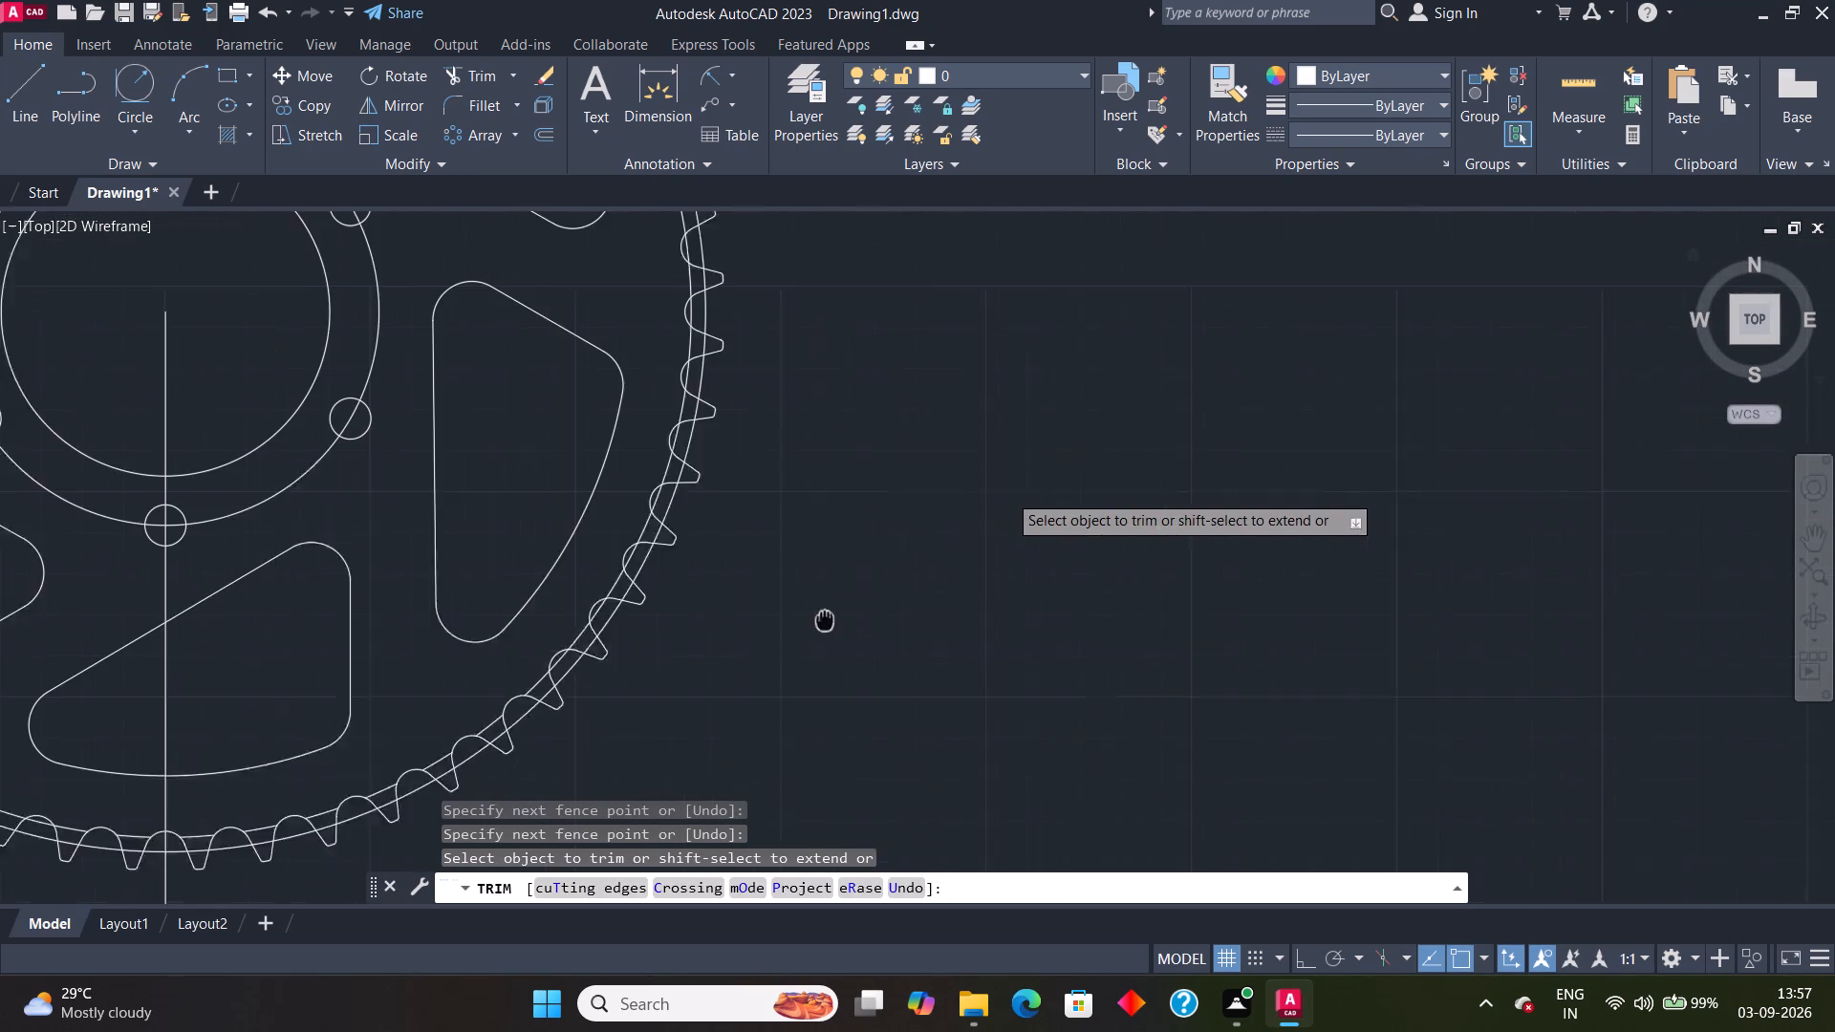
{"action": "middle_click_drag", "start_coordinate": [810, 632], "coordinate": [792, 645]}
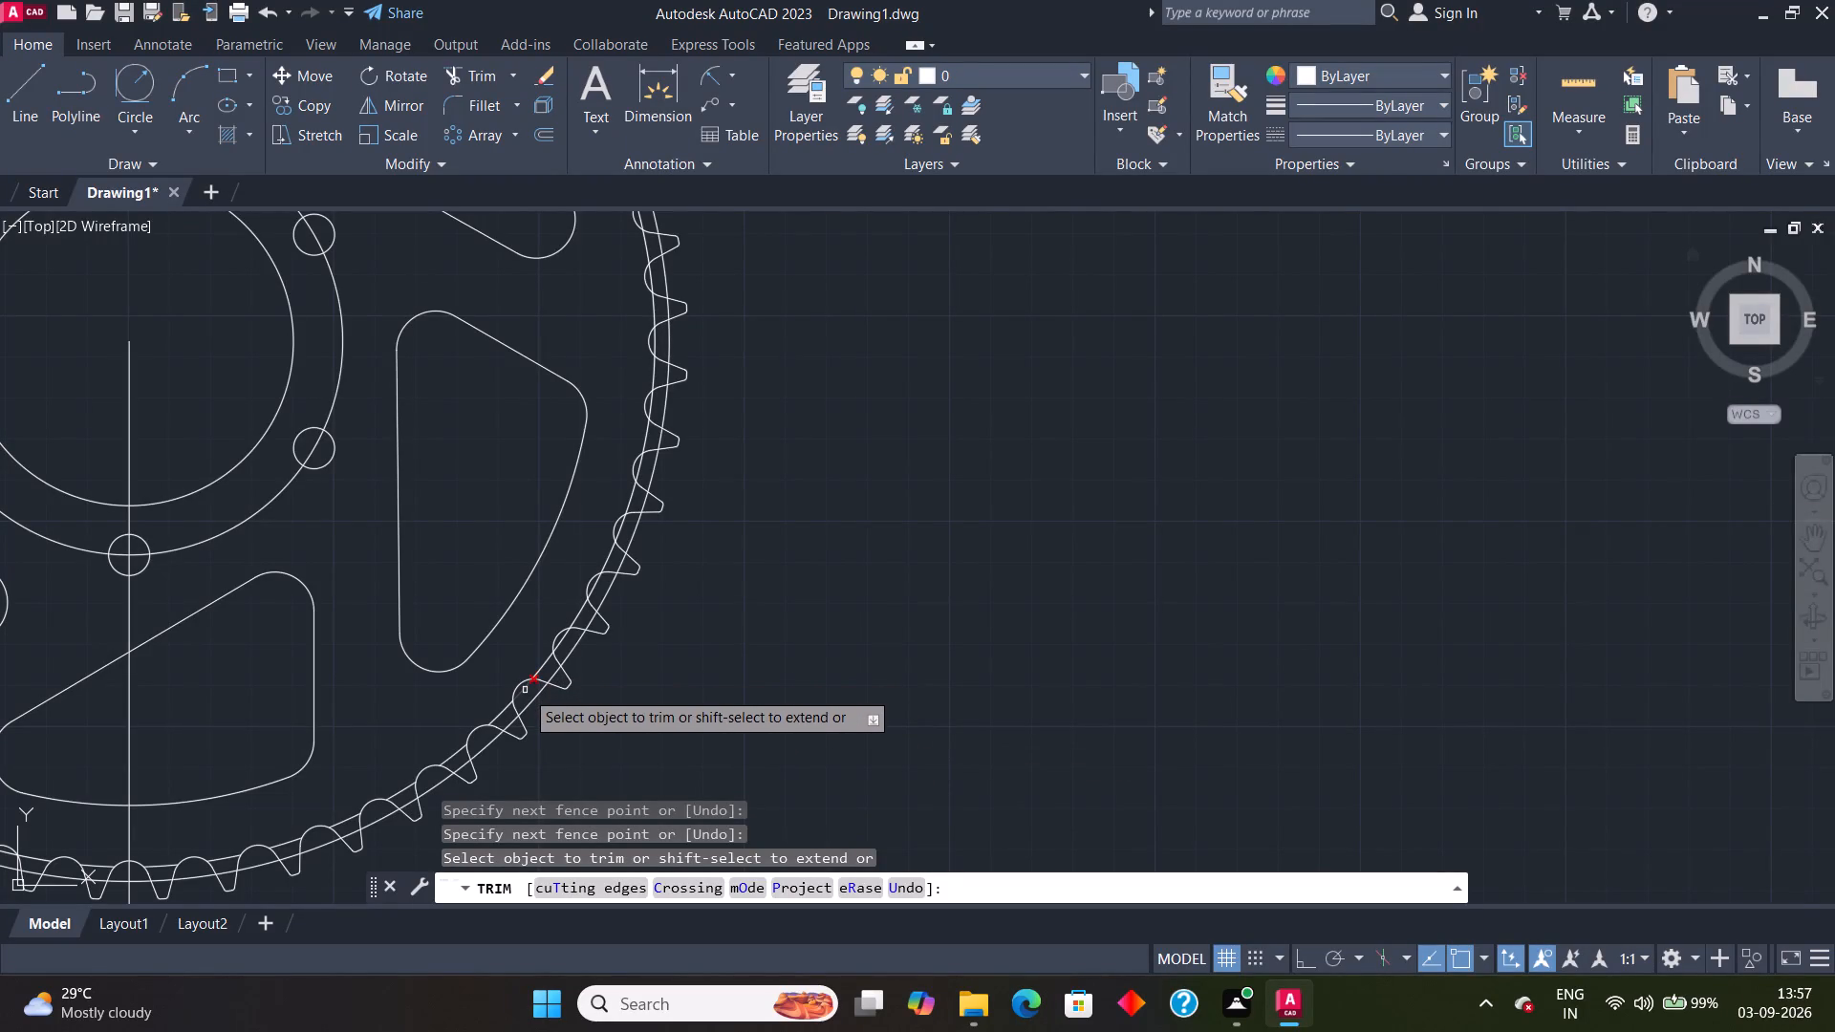
{"action": "left_click", "coordinate": [525, 693]}
{"action": "scroll", "coordinate": [567, 633], "scroll_direction": "up", "scroll_amount": 2}
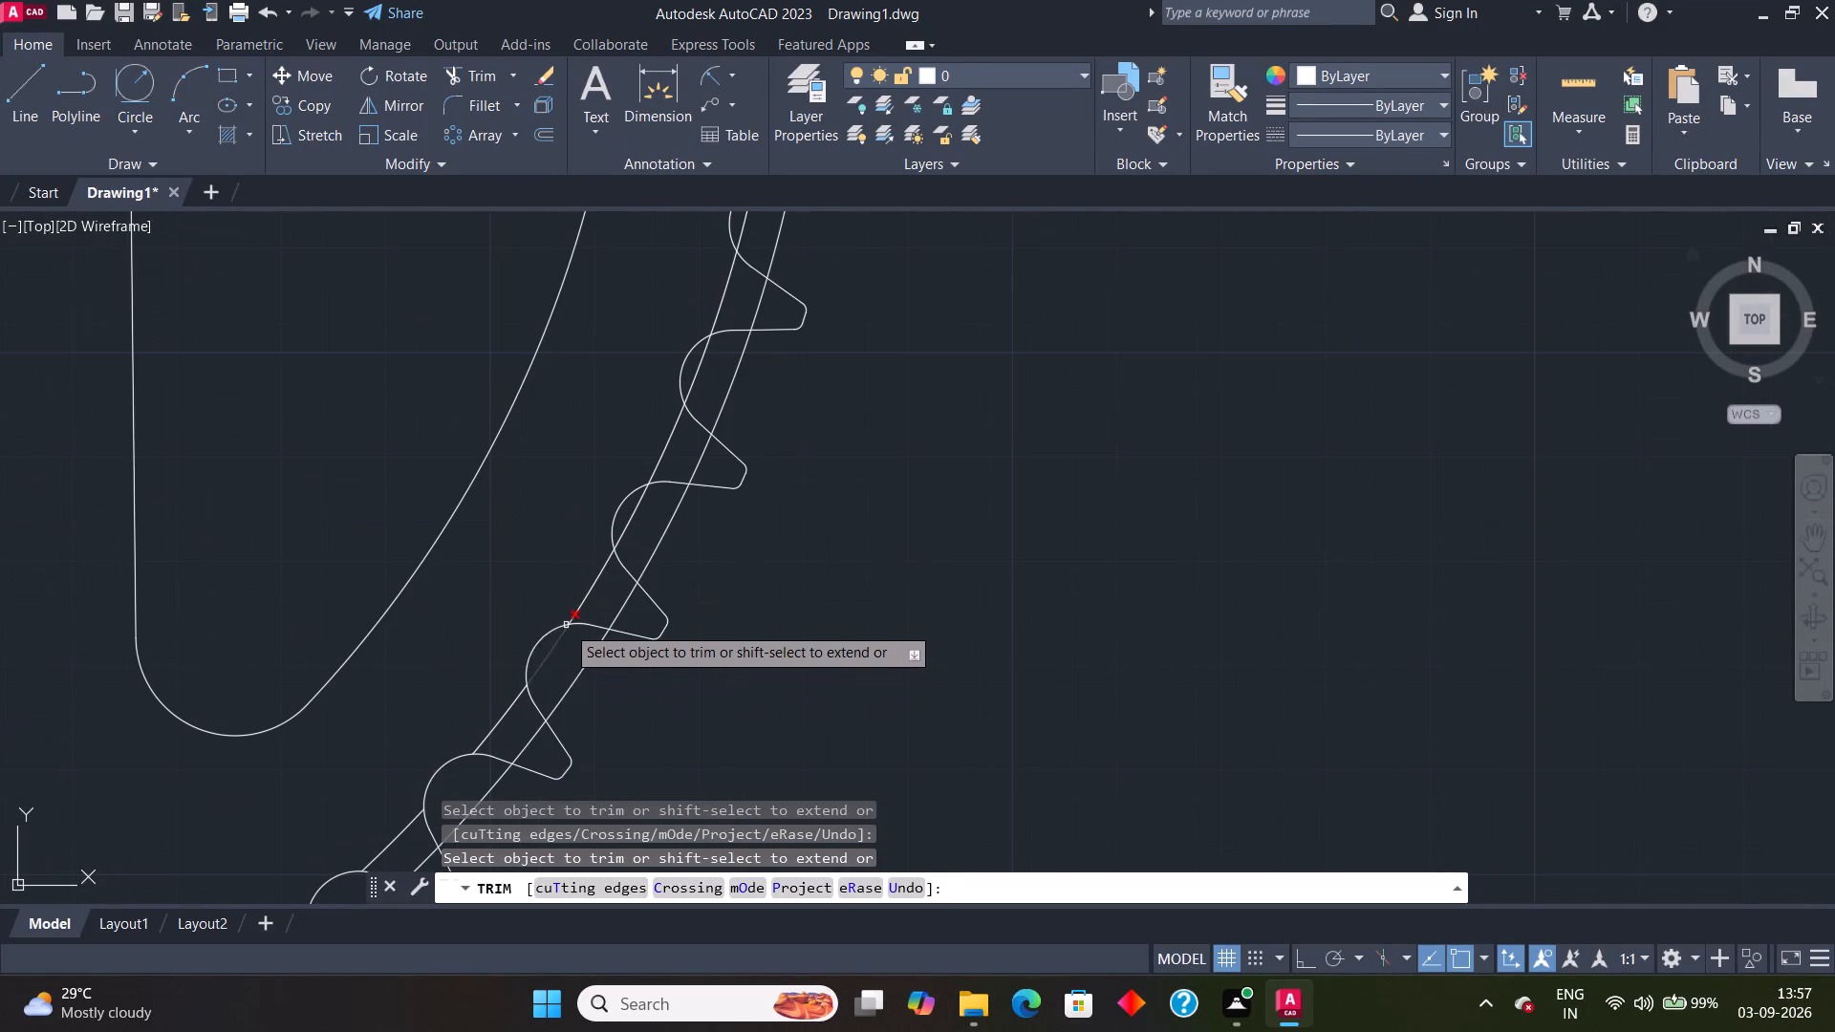
{"action": "left_click", "coordinate": [557, 654]}
{"action": "left_click", "coordinate": [550, 655]}
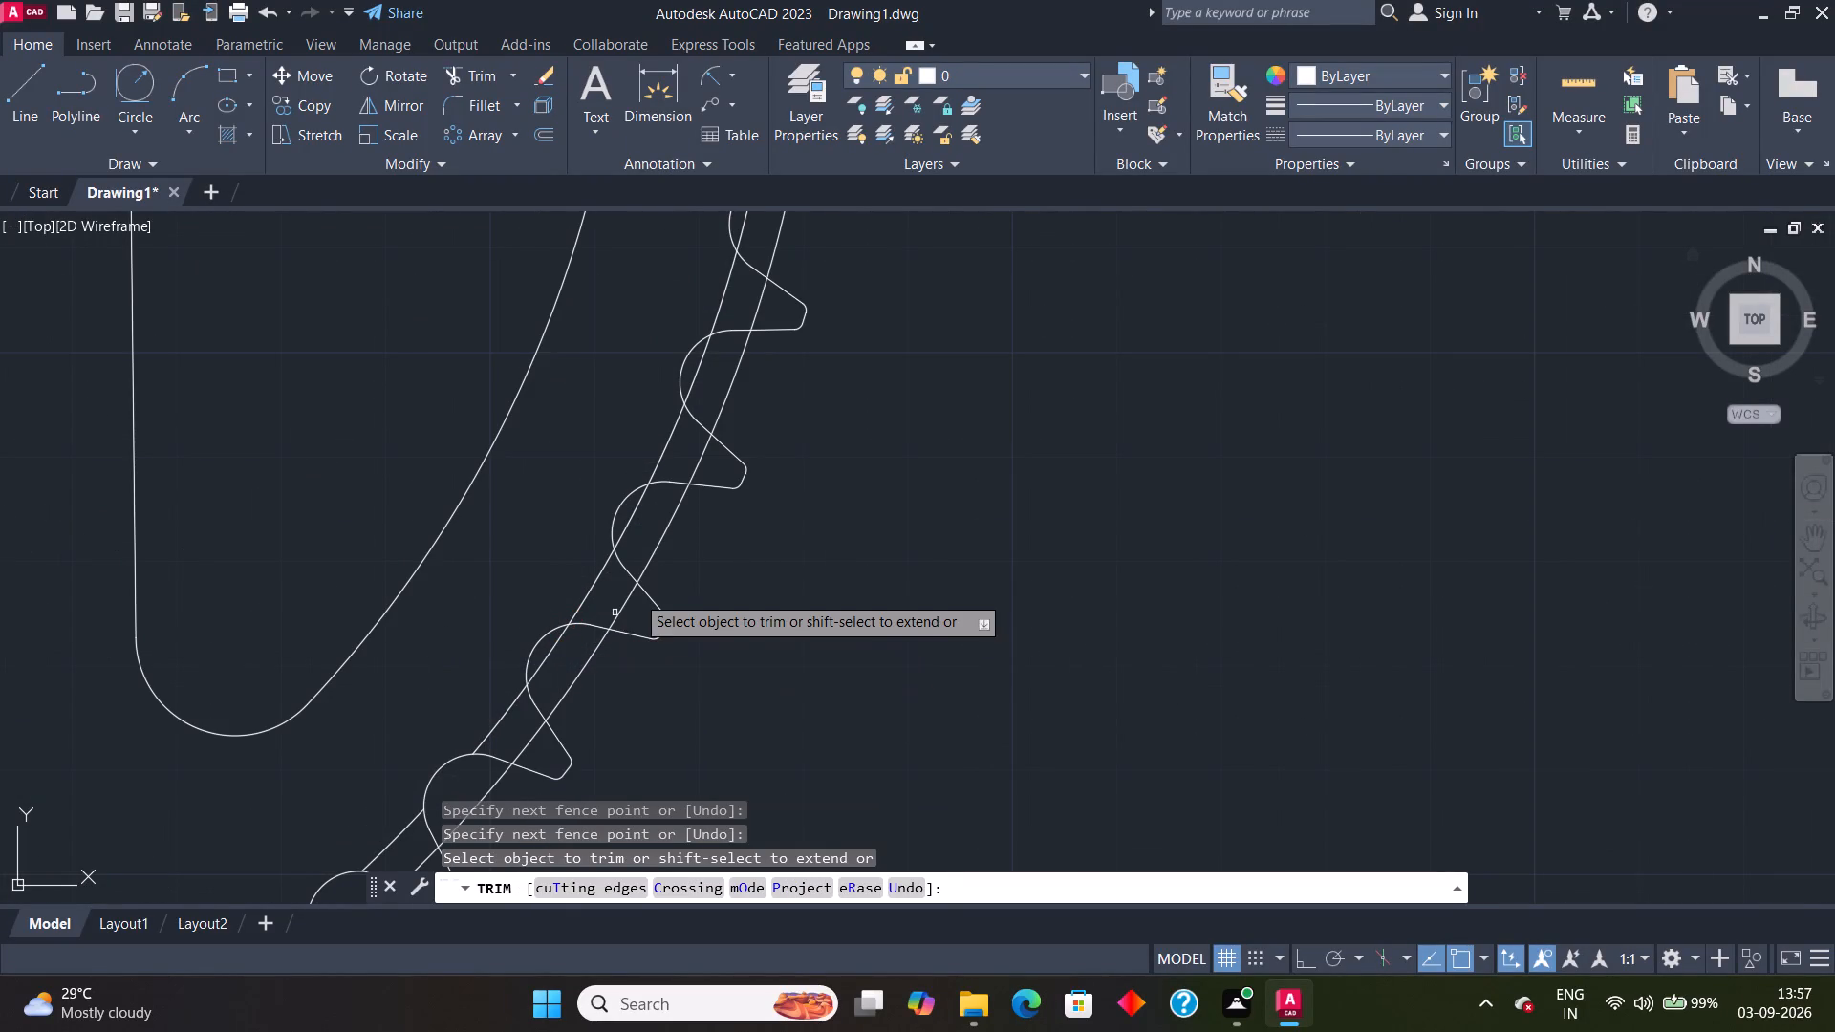
{"action": "left_click", "coordinate": [632, 516]}
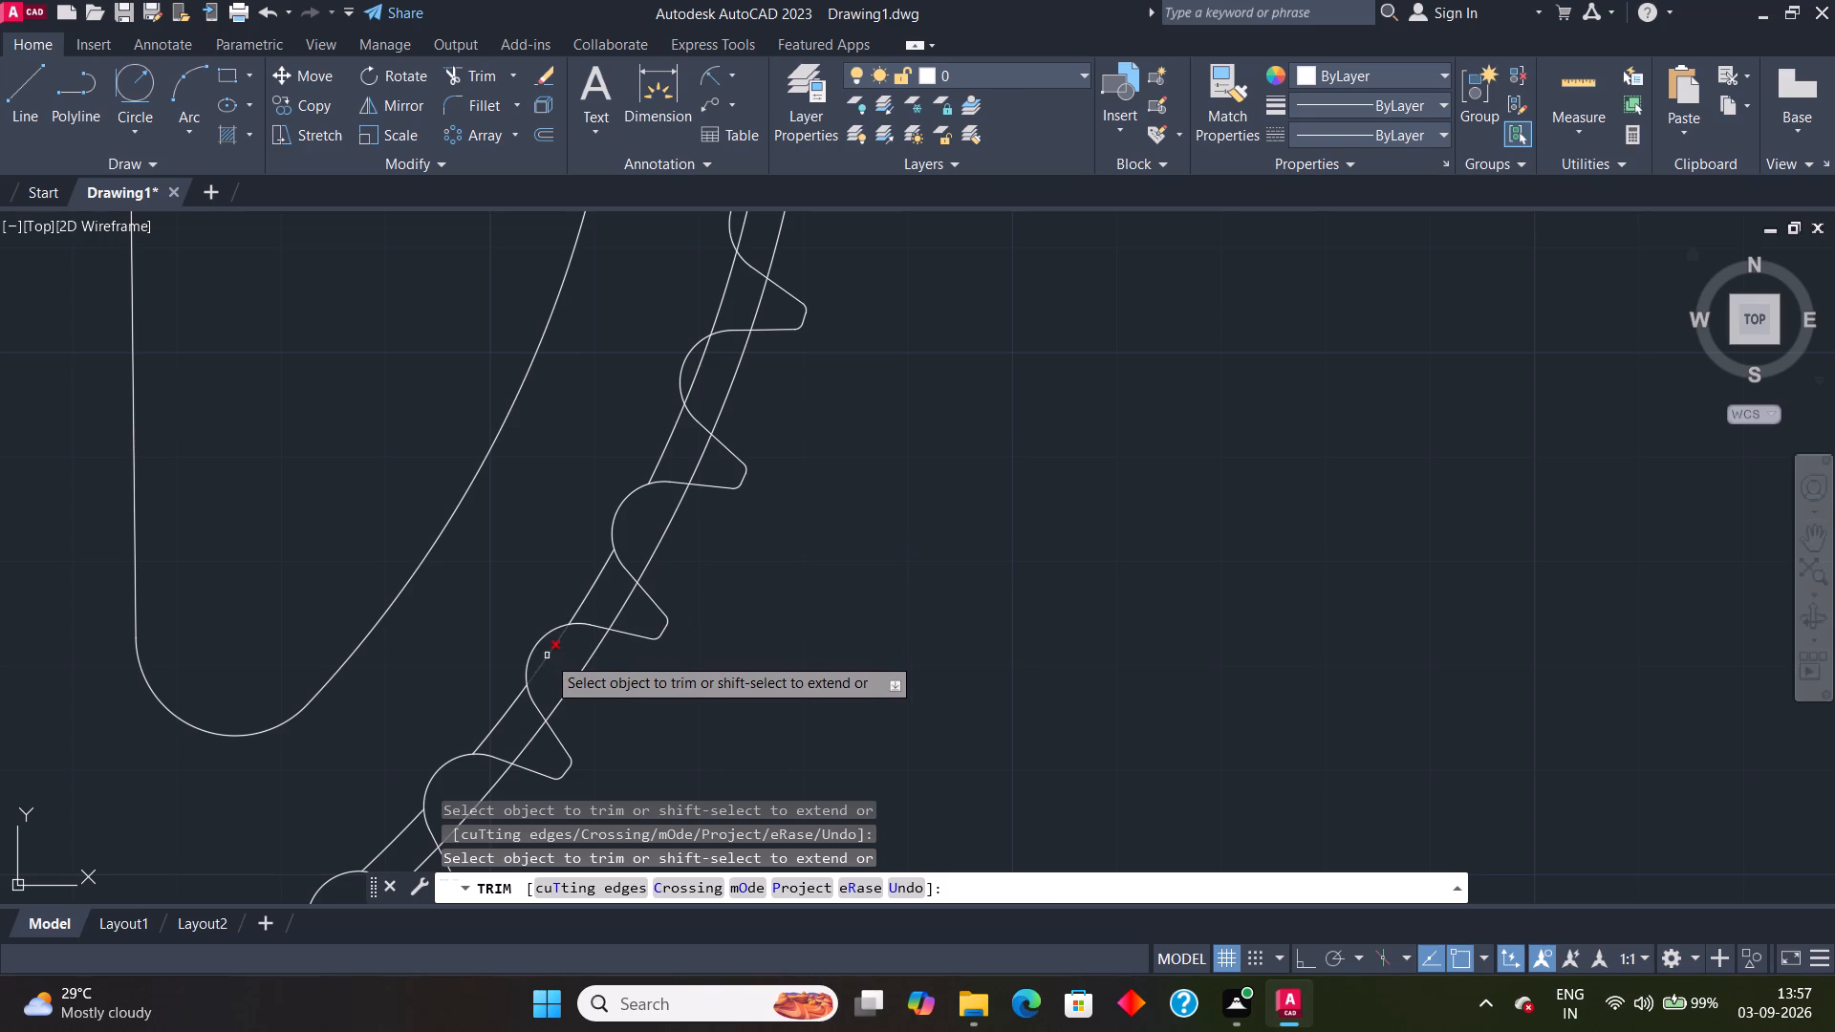
{"action": "left_click", "coordinate": [547, 656]}
Trim the inner remaining rim circle inside the next four notches, up to the one at the wheel's three o'clock position.
{"action": "scroll", "coordinate": [1105, 505], "scroll_direction": "down", "scroll_amount": 1}
{"action": "middle_click_drag", "start_coordinate": [1047, 424], "coordinate": [1140, 560]}
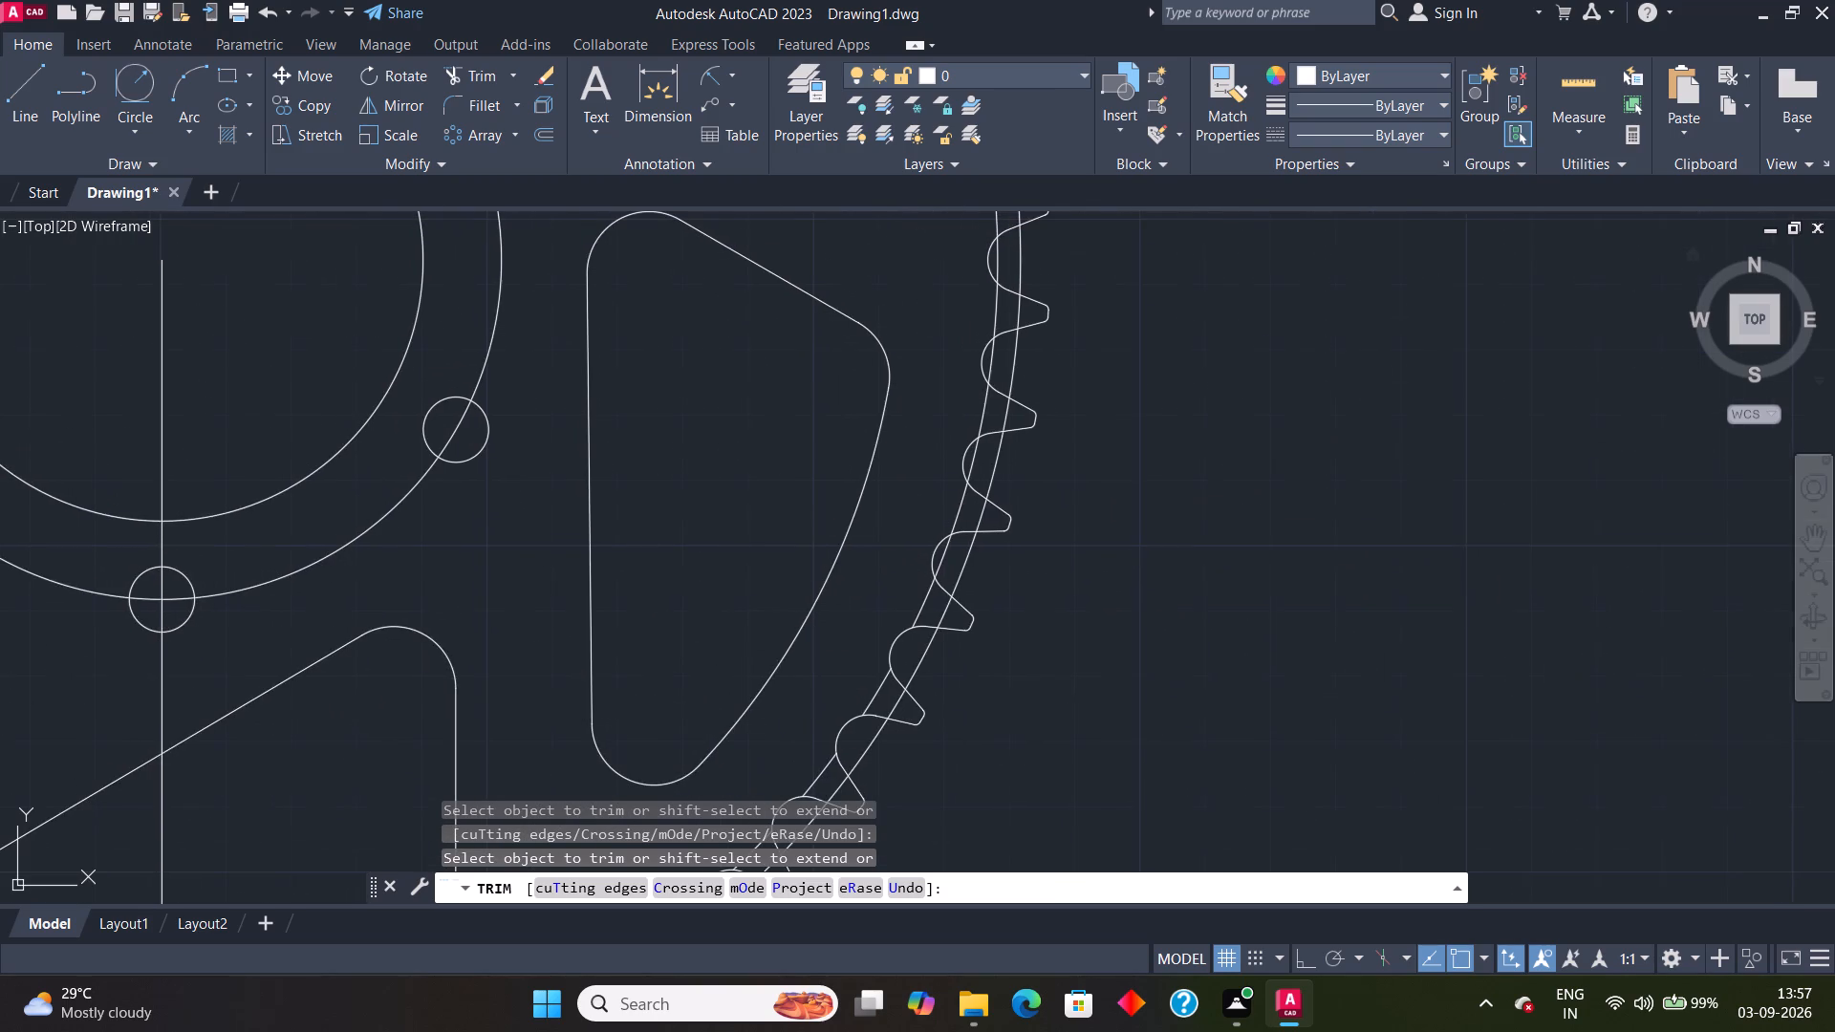
{"action": "scroll", "coordinate": [1049, 564], "scroll_direction": "up", "scroll_amount": 1}
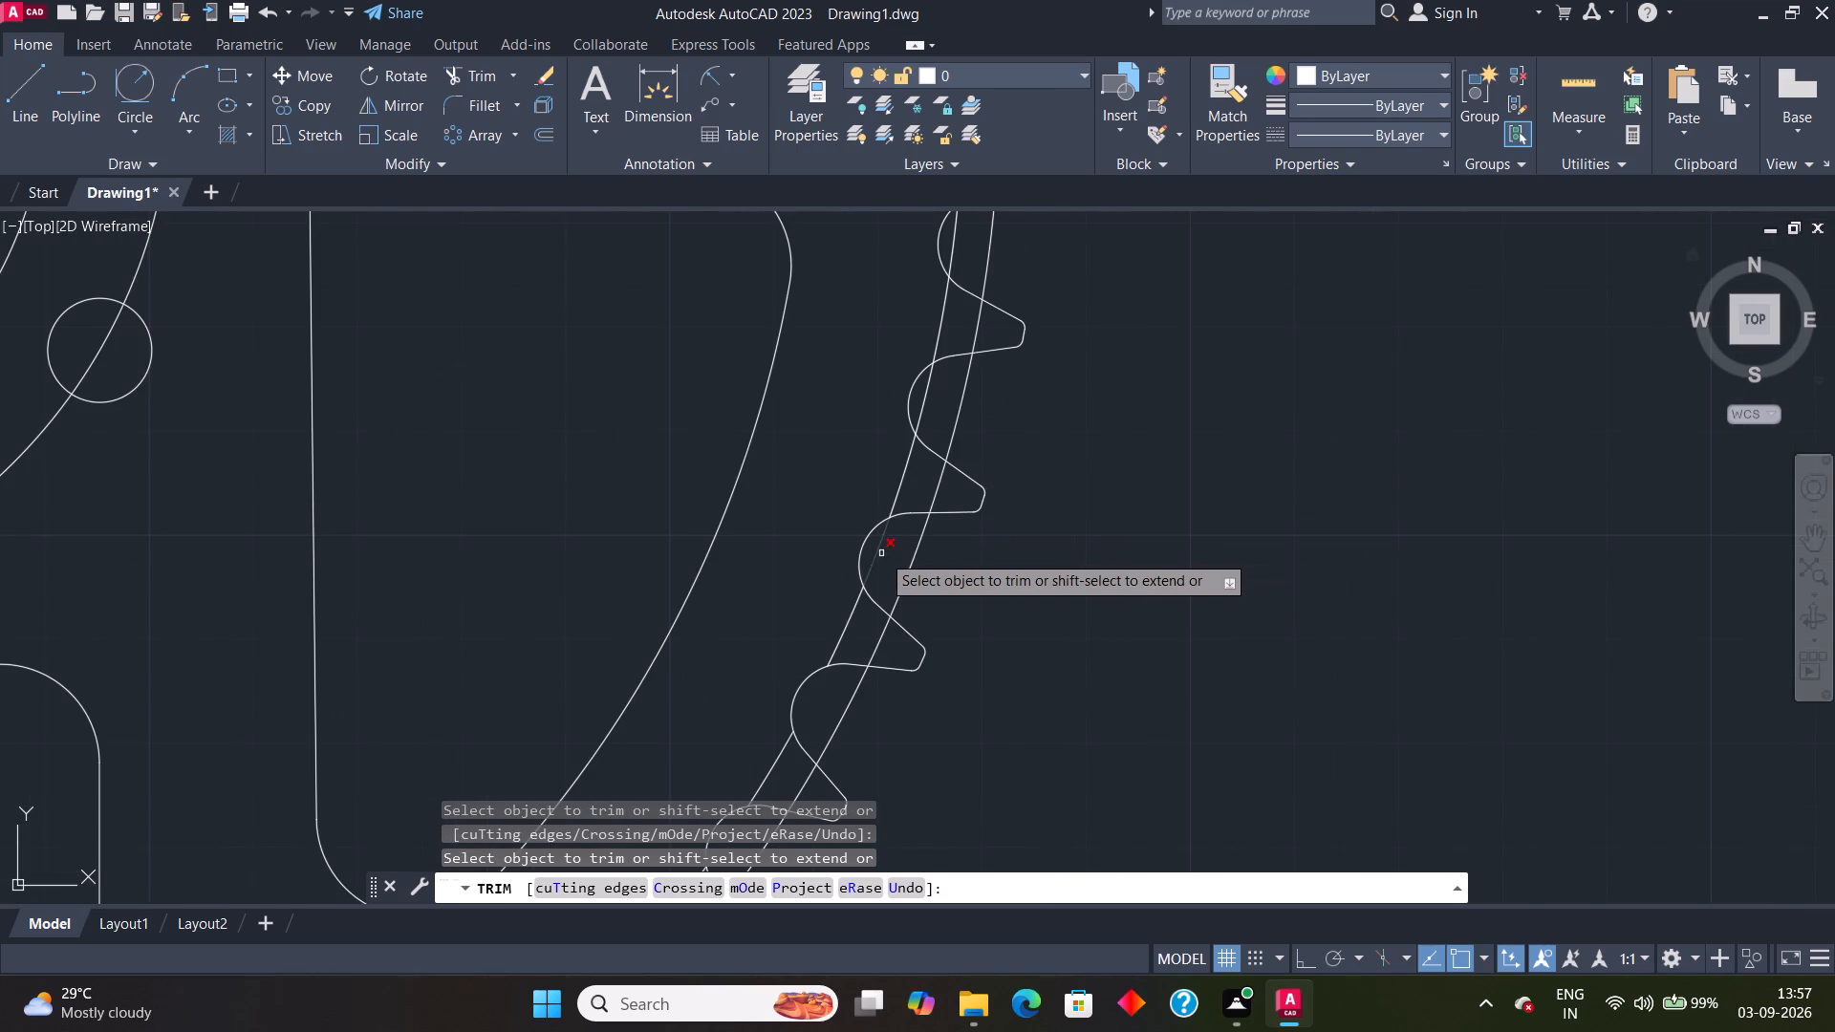
{"action": "left_click", "coordinate": [881, 553]}
{"action": "left_click", "coordinate": [917, 419]}
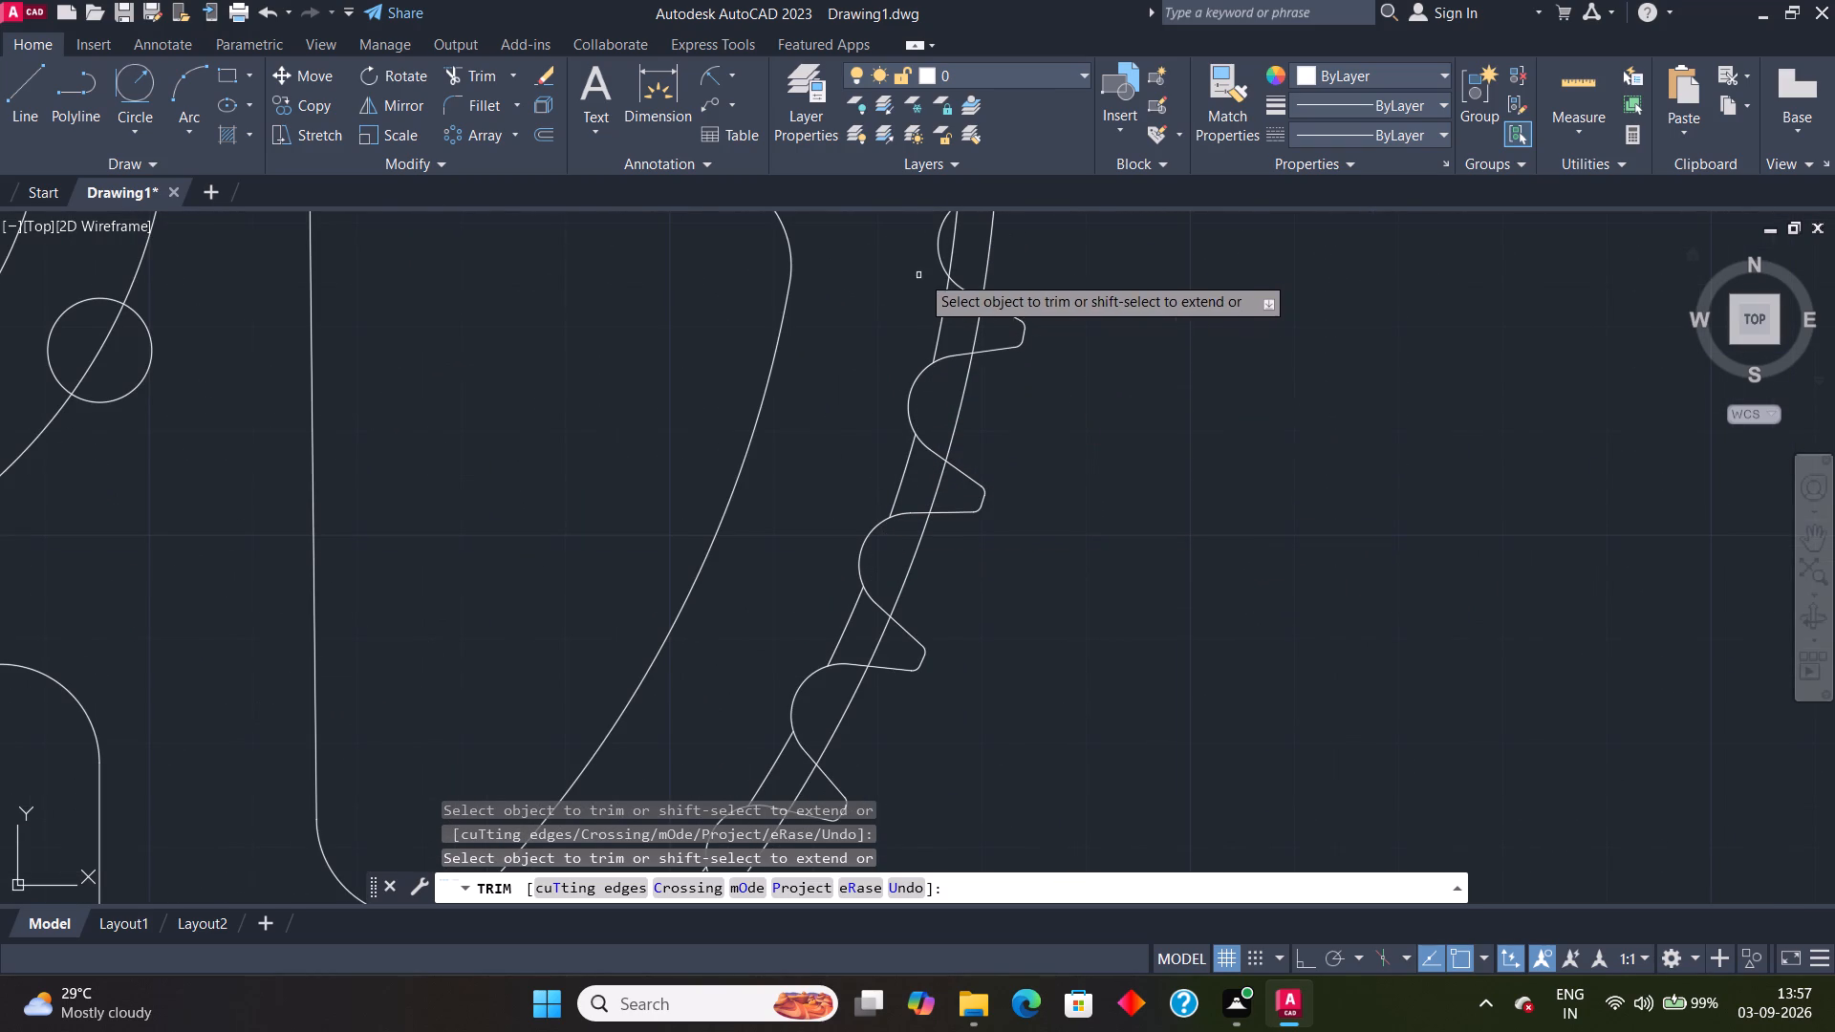
{"action": "left_click", "coordinate": [954, 248]}
{"action": "middle_click_drag", "start_coordinate": [1190, 263], "coordinate": [1123, 507]}
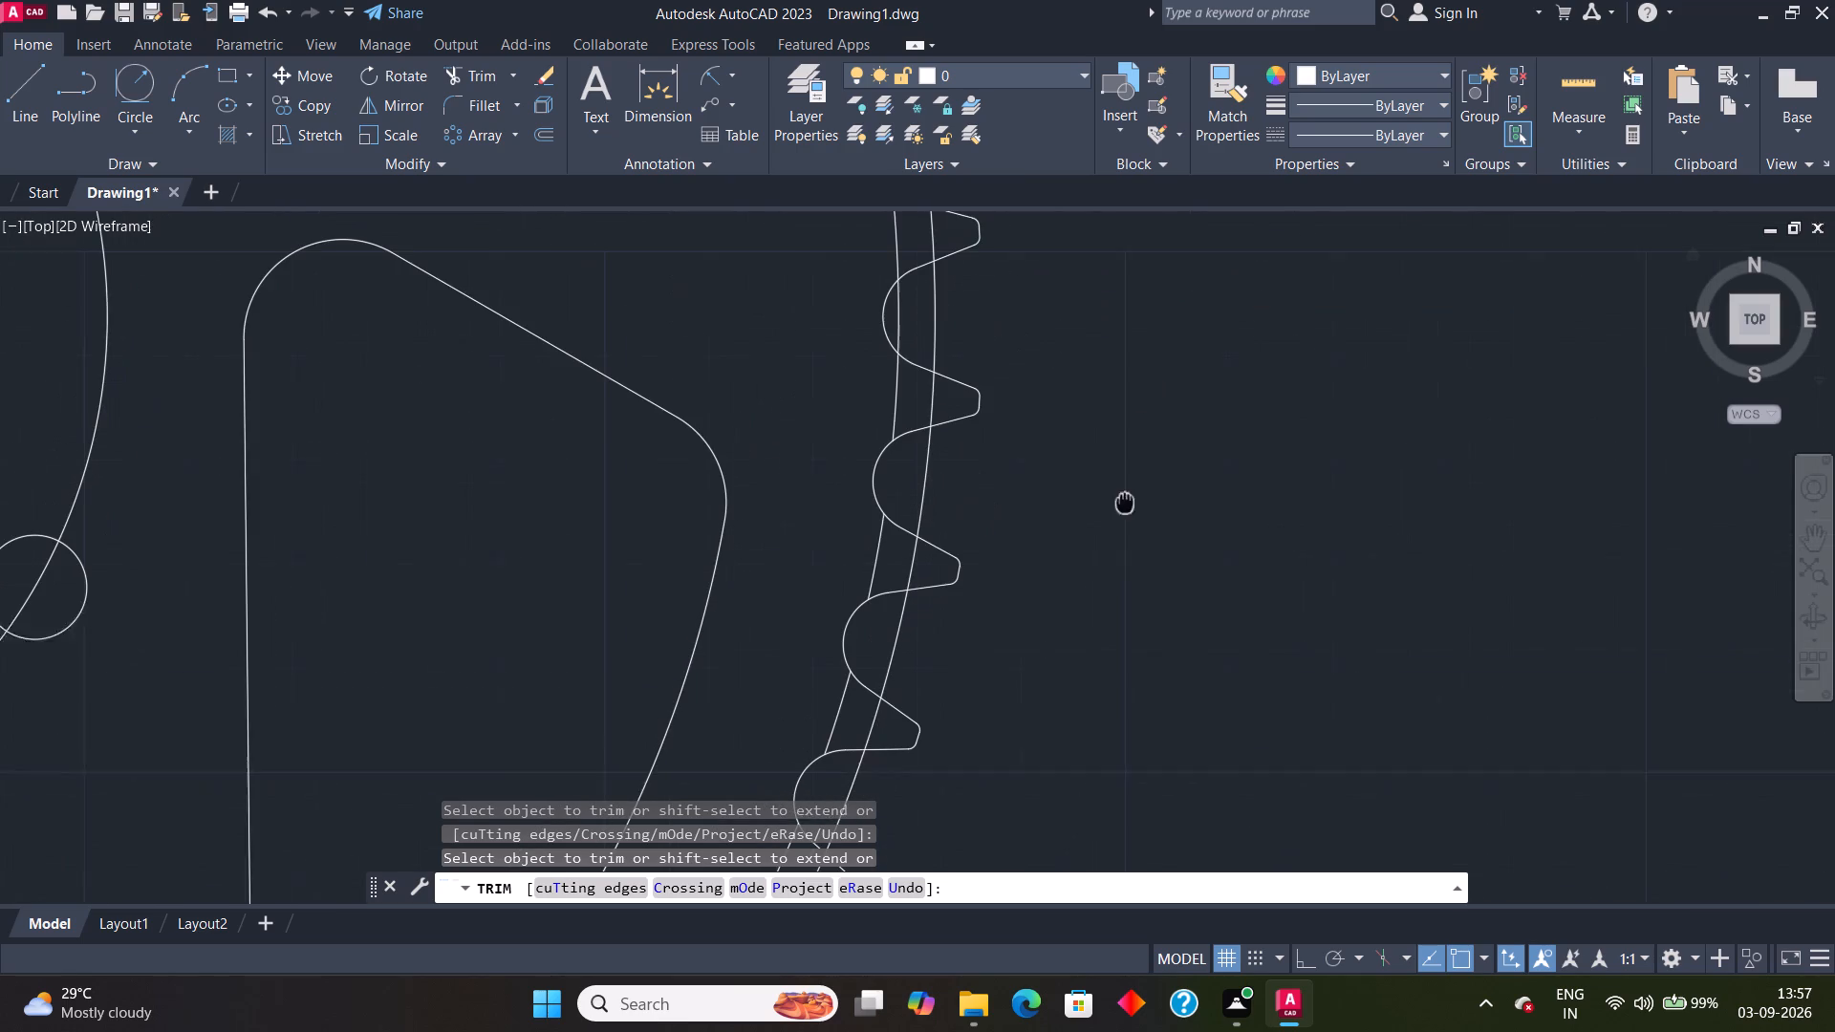
{"action": "middle_click_drag", "start_coordinate": [1123, 507], "coordinate": [1123, 511]}
{"action": "left_click", "coordinate": [894, 328]}
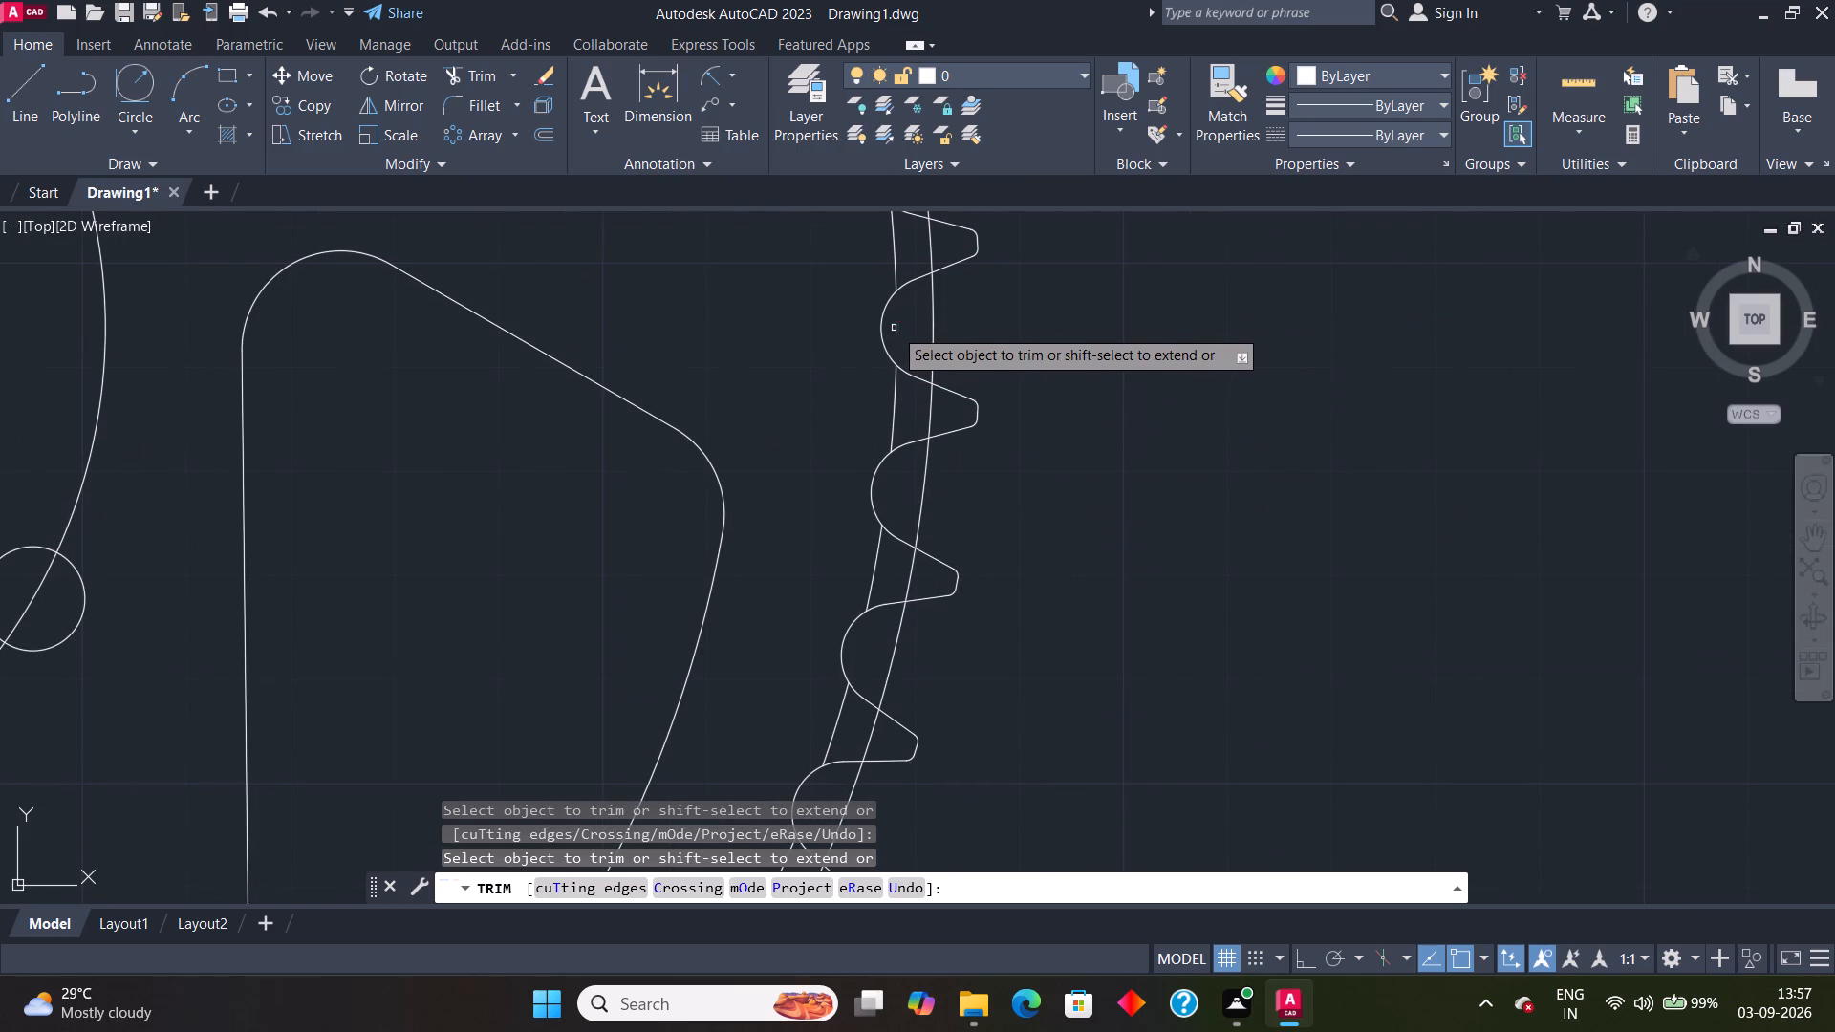
Trim the inner remaining rim circle inside the three notches just above the wheel's three o'clock position.
{"action": "scroll", "coordinate": [1251, 275], "scroll_direction": "down", "scroll_amount": 1}
{"action": "middle_click_drag", "start_coordinate": [1255, 278], "coordinate": [1122, 505]}
{"action": "scroll", "coordinate": [964, 467], "scroll_direction": "up", "scroll_amount": 1}
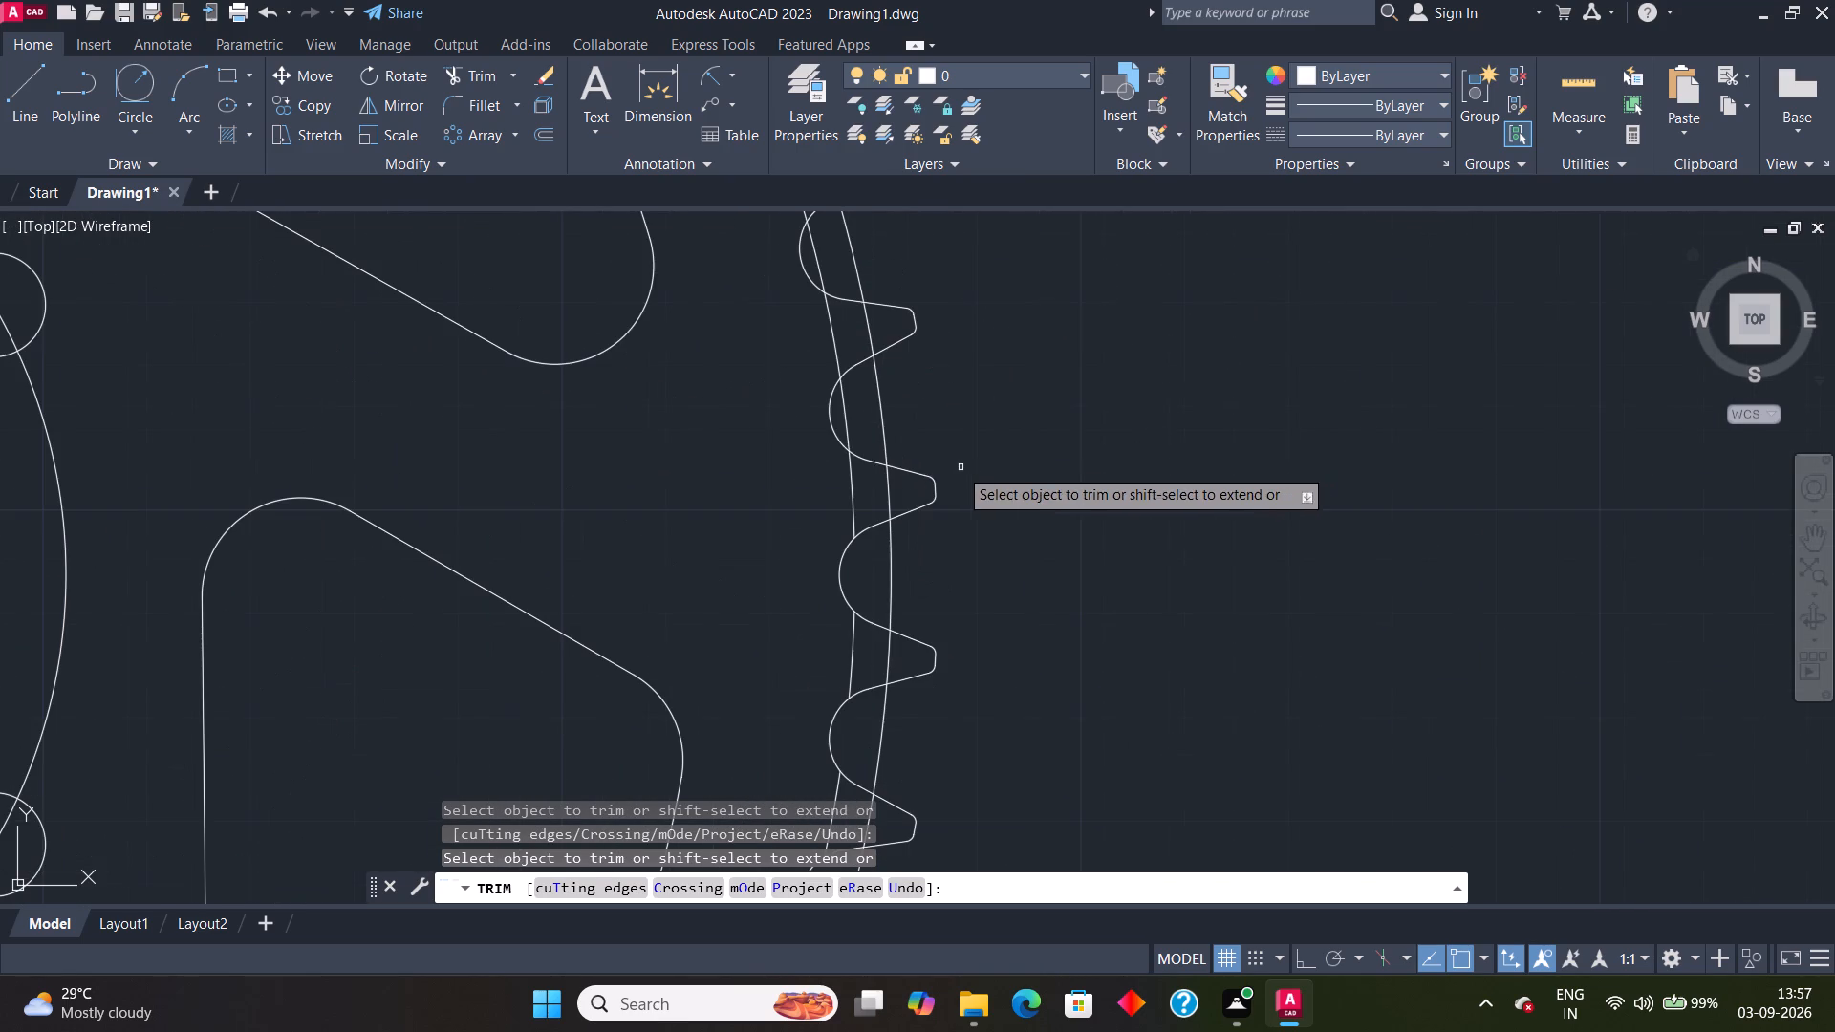
{"action": "left_click", "coordinate": [849, 430]}
{"action": "middle_click_drag", "start_coordinate": [1030, 362], "coordinate": [954, 613]}
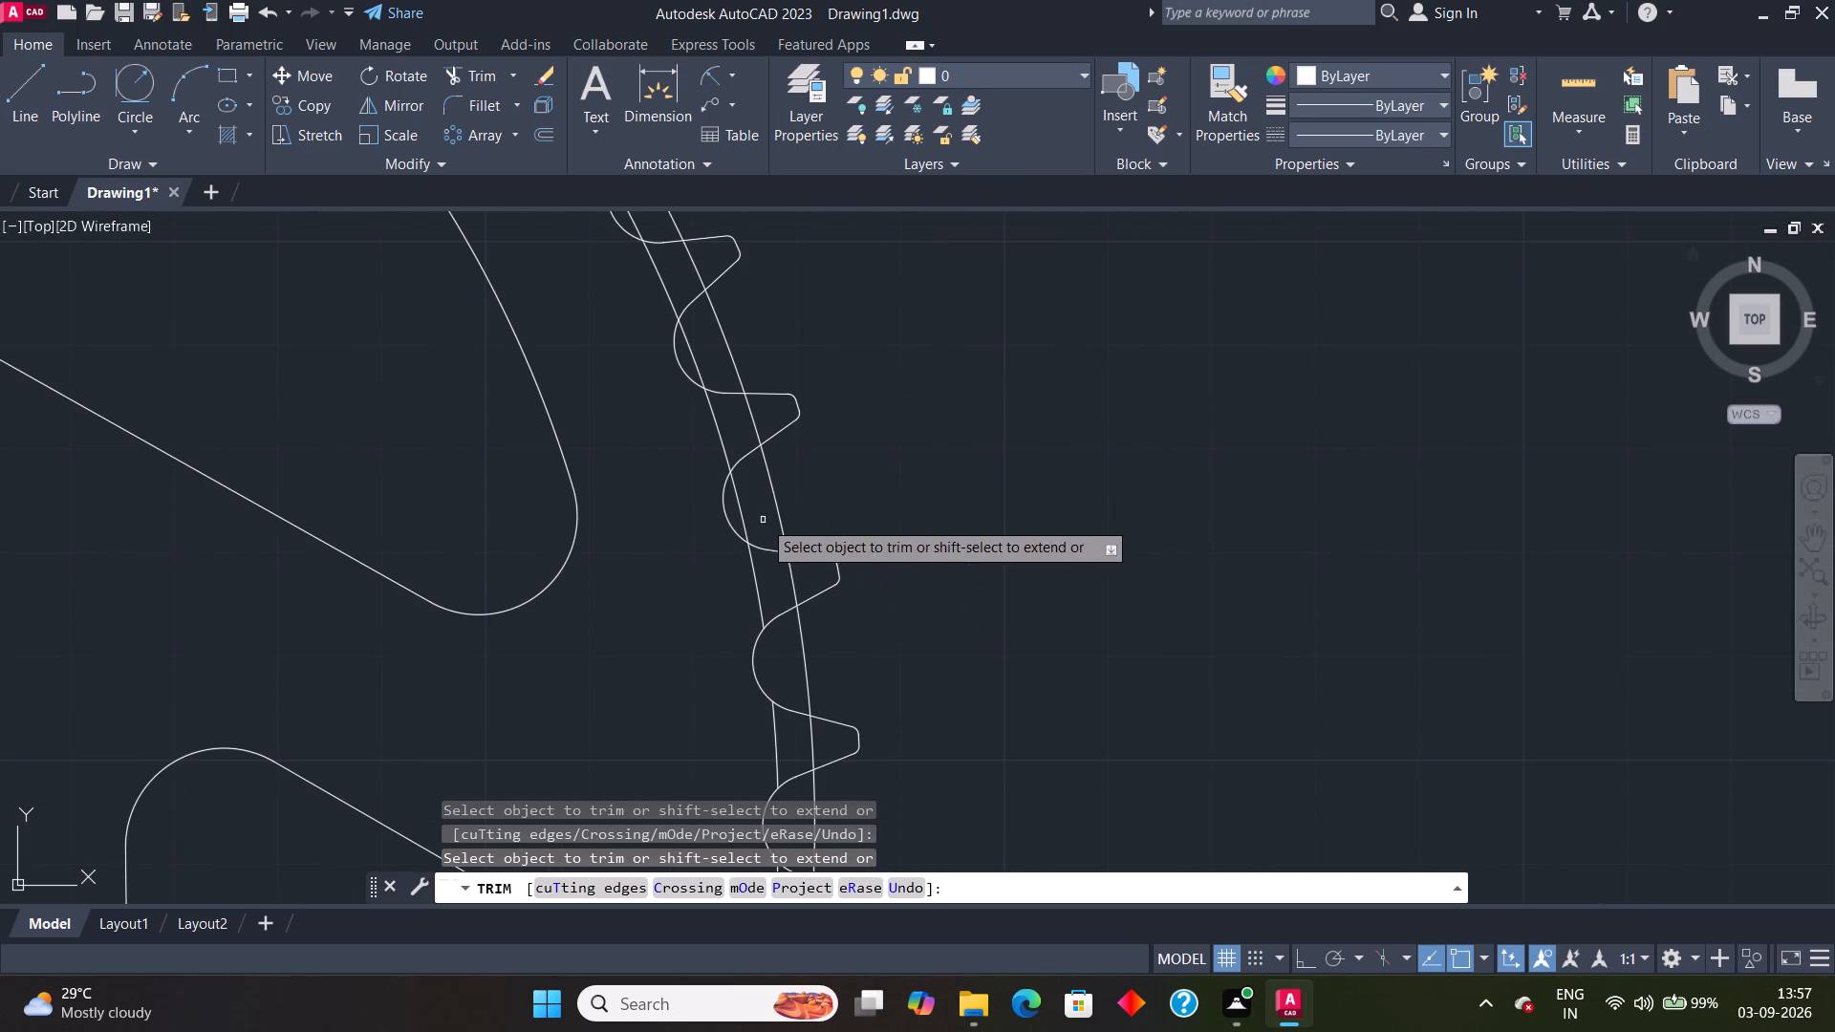
{"action": "left_click", "coordinate": [742, 515]}
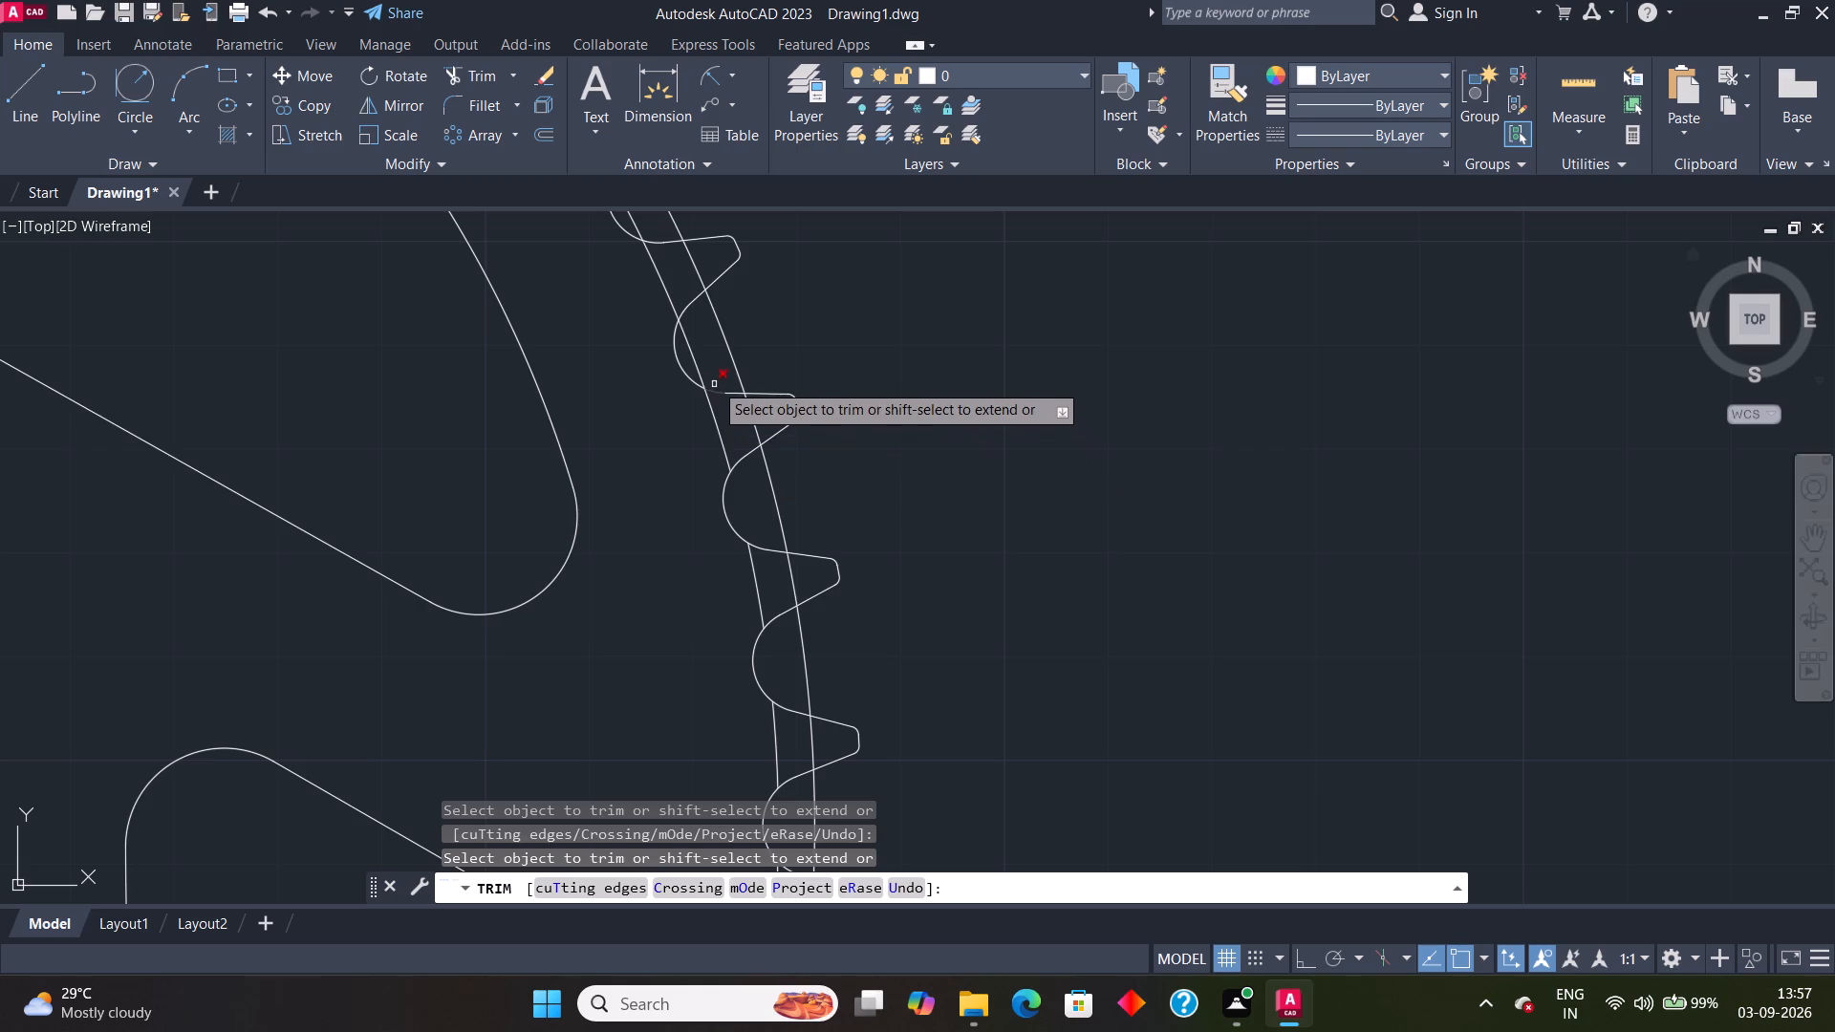
{"action": "left_click", "coordinate": [700, 370]}
Trim the inner remaining rim circle inside the next three notches along the upper-right rim, and end the Trim command.
{"action": "scroll", "coordinate": [950, 318], "scroll_direction": "down", "scroll_amount": 1}
{"action": "middle_click_drag", "start_coordinate": [979, 312], "coordinate": [1082, 576]}
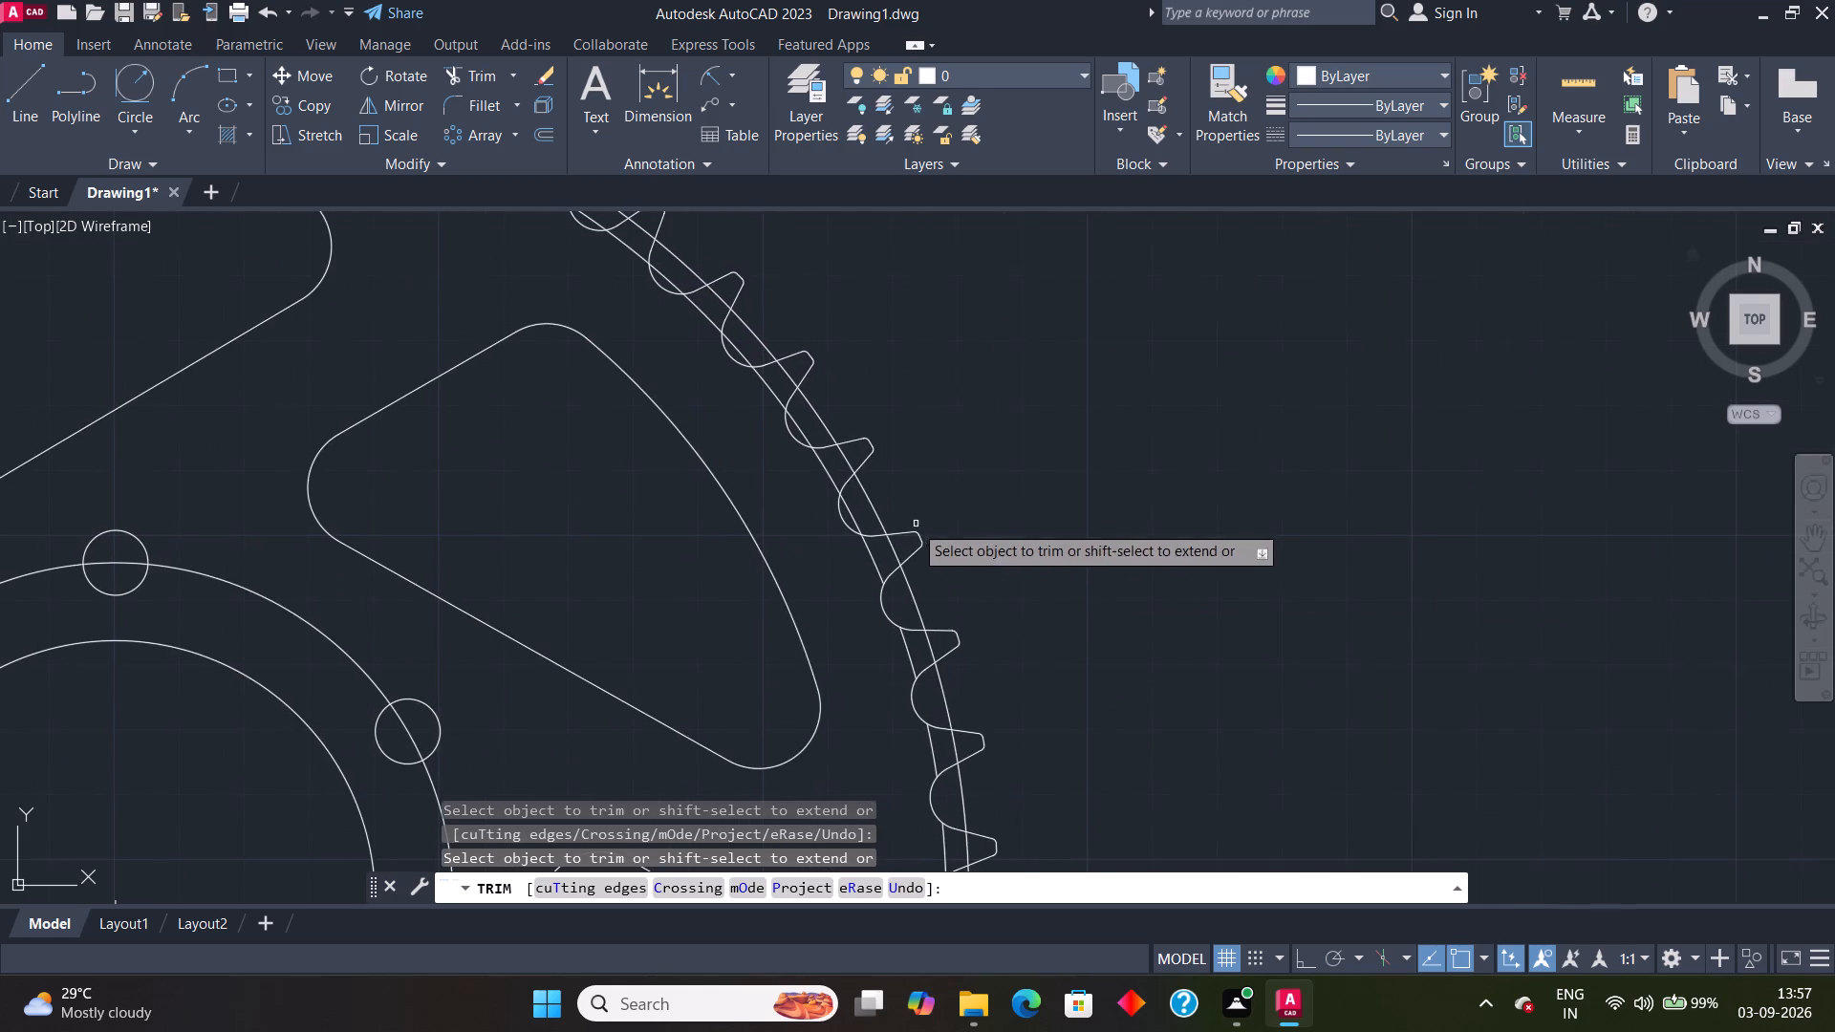
{"action": "scroll", "coordinate": [878, 517], "scroll_direction": "up", "scroll_amount": 1}
{"action": "left_click", "coordinate": [838, 525]}
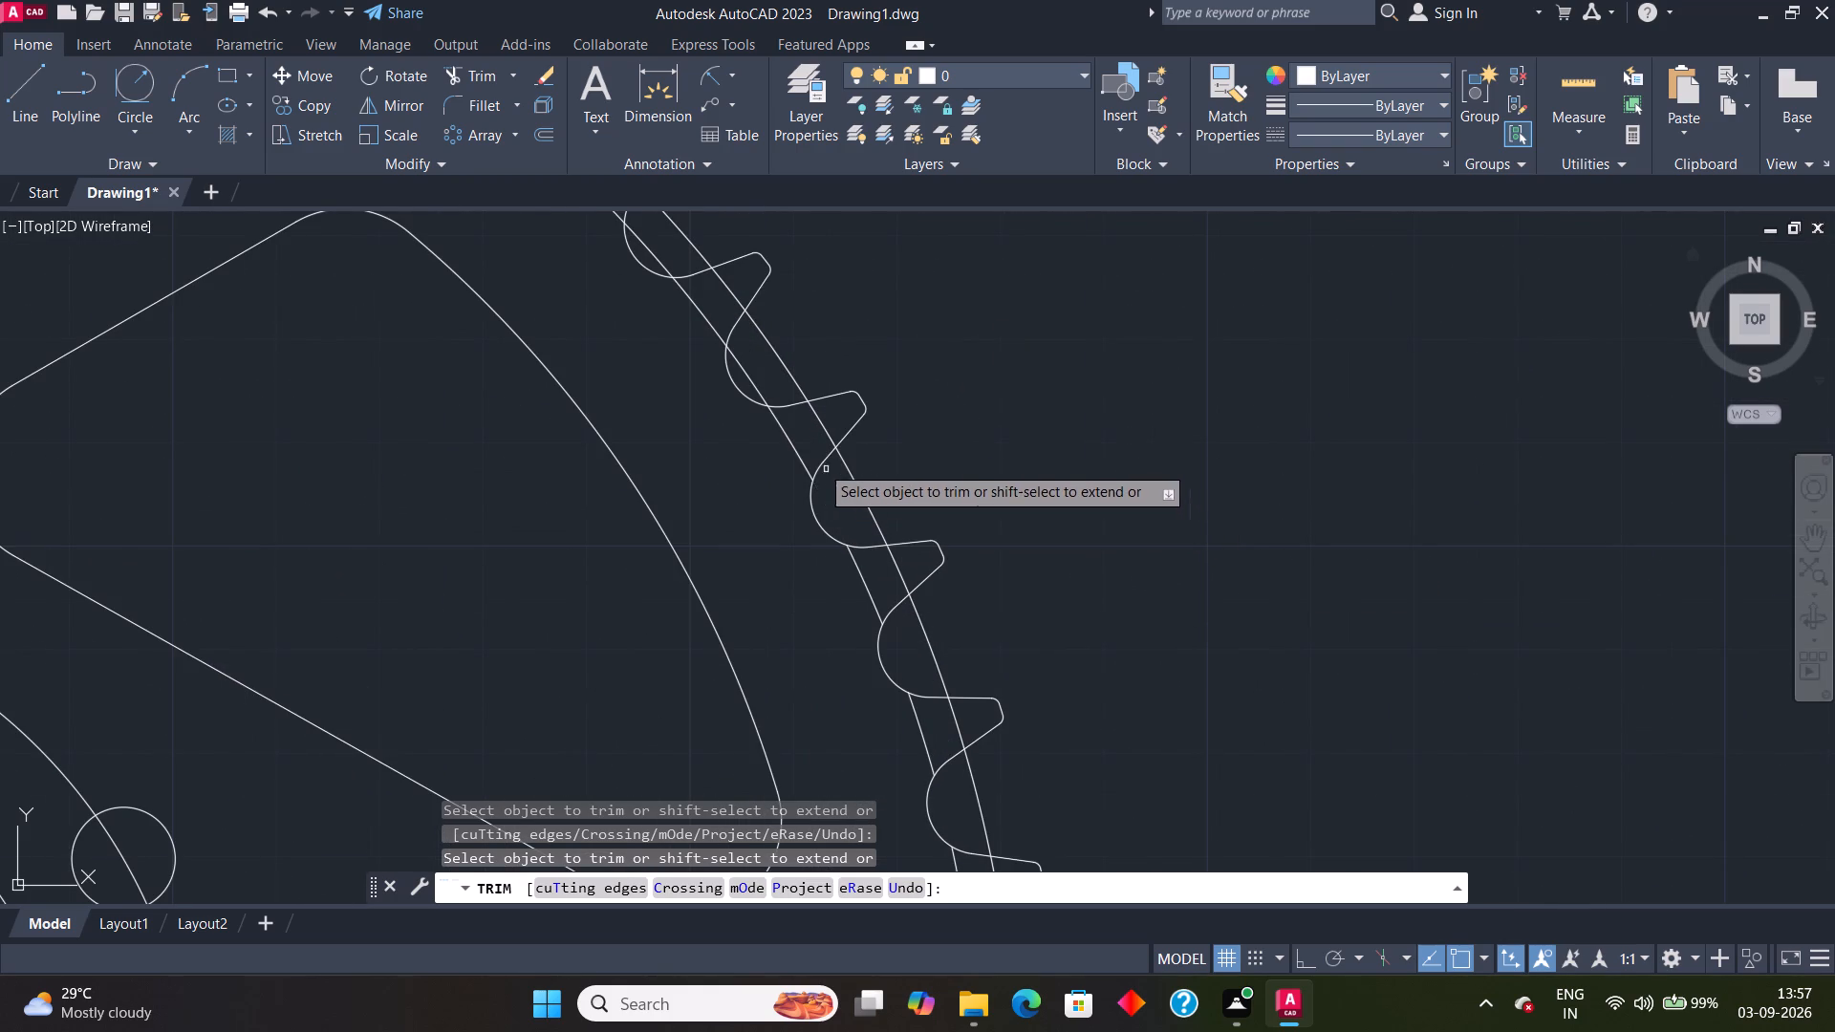
{"action": "left_click", "coordinate": [756, 396]}
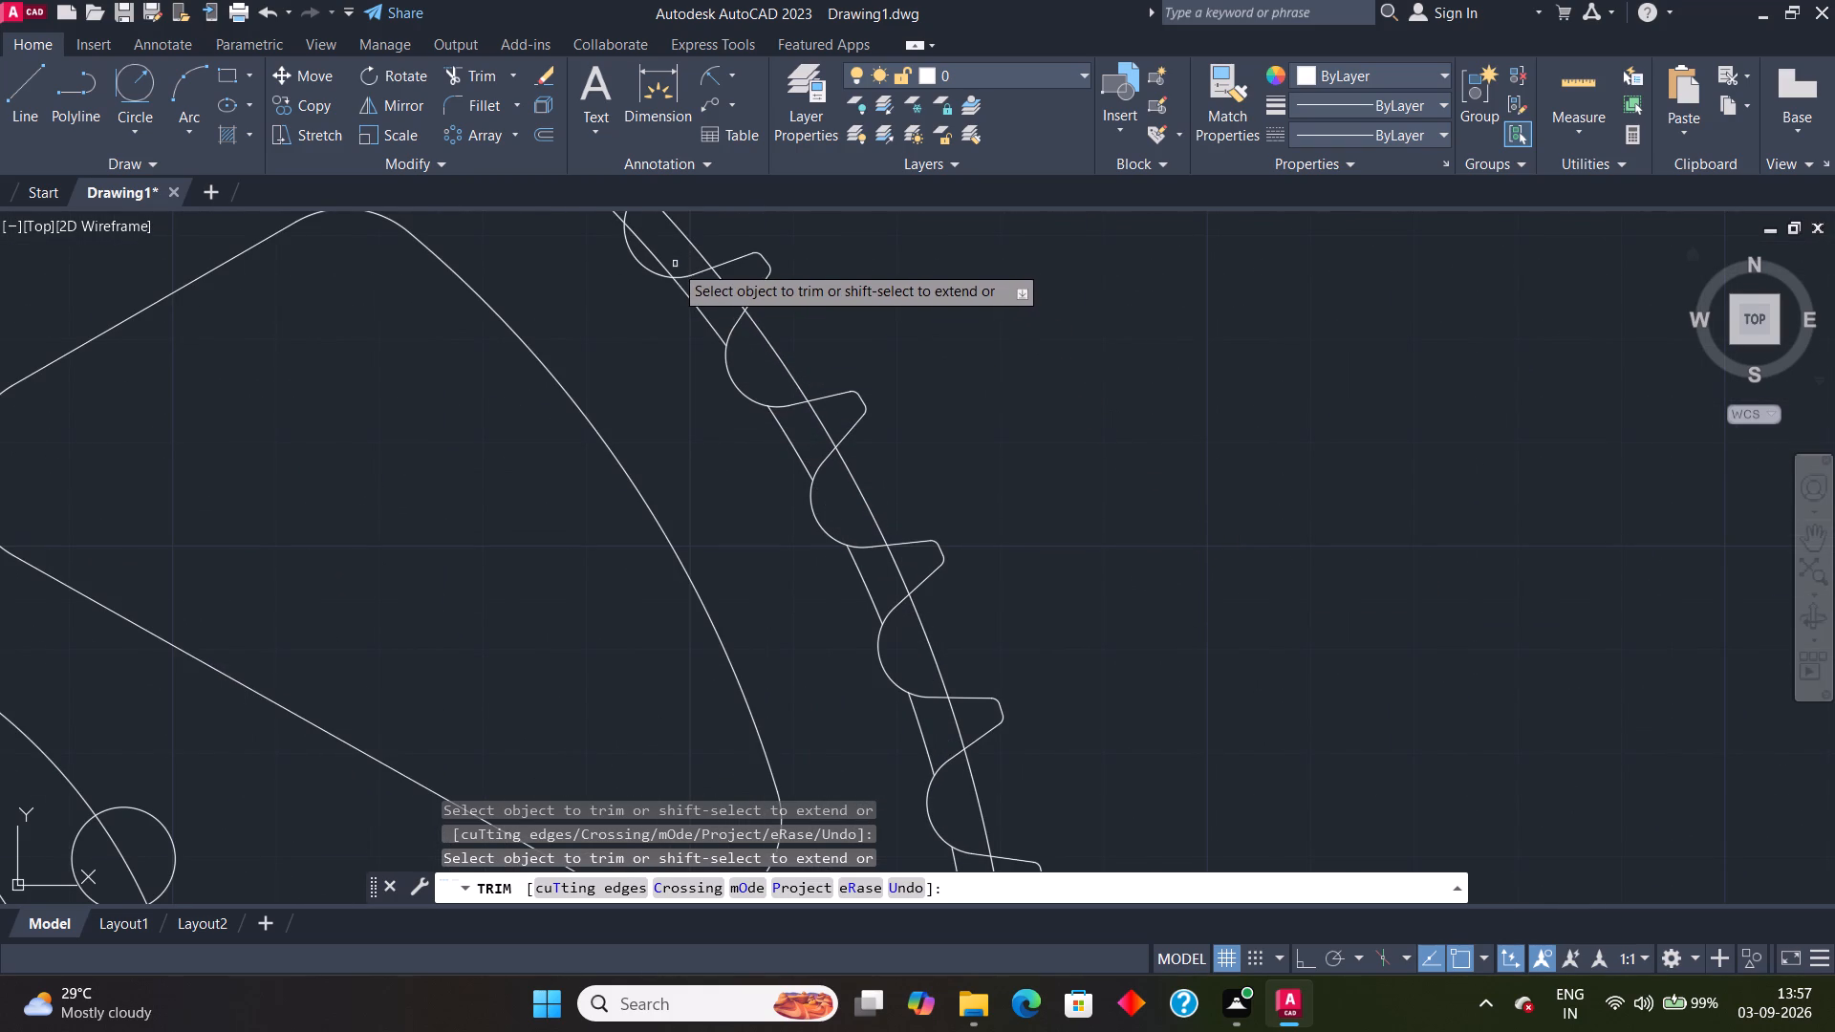
{"action": "left_click", "coordinate": [662, 266]}
{"action": "scroll", "coordinate": [1004, 322], "scroll_direction": "down", "scroll_amount": 1}
{"action": "middle_click_drag", "start_coordinate": [1047, 293], "coordinate": [1160, 536]}
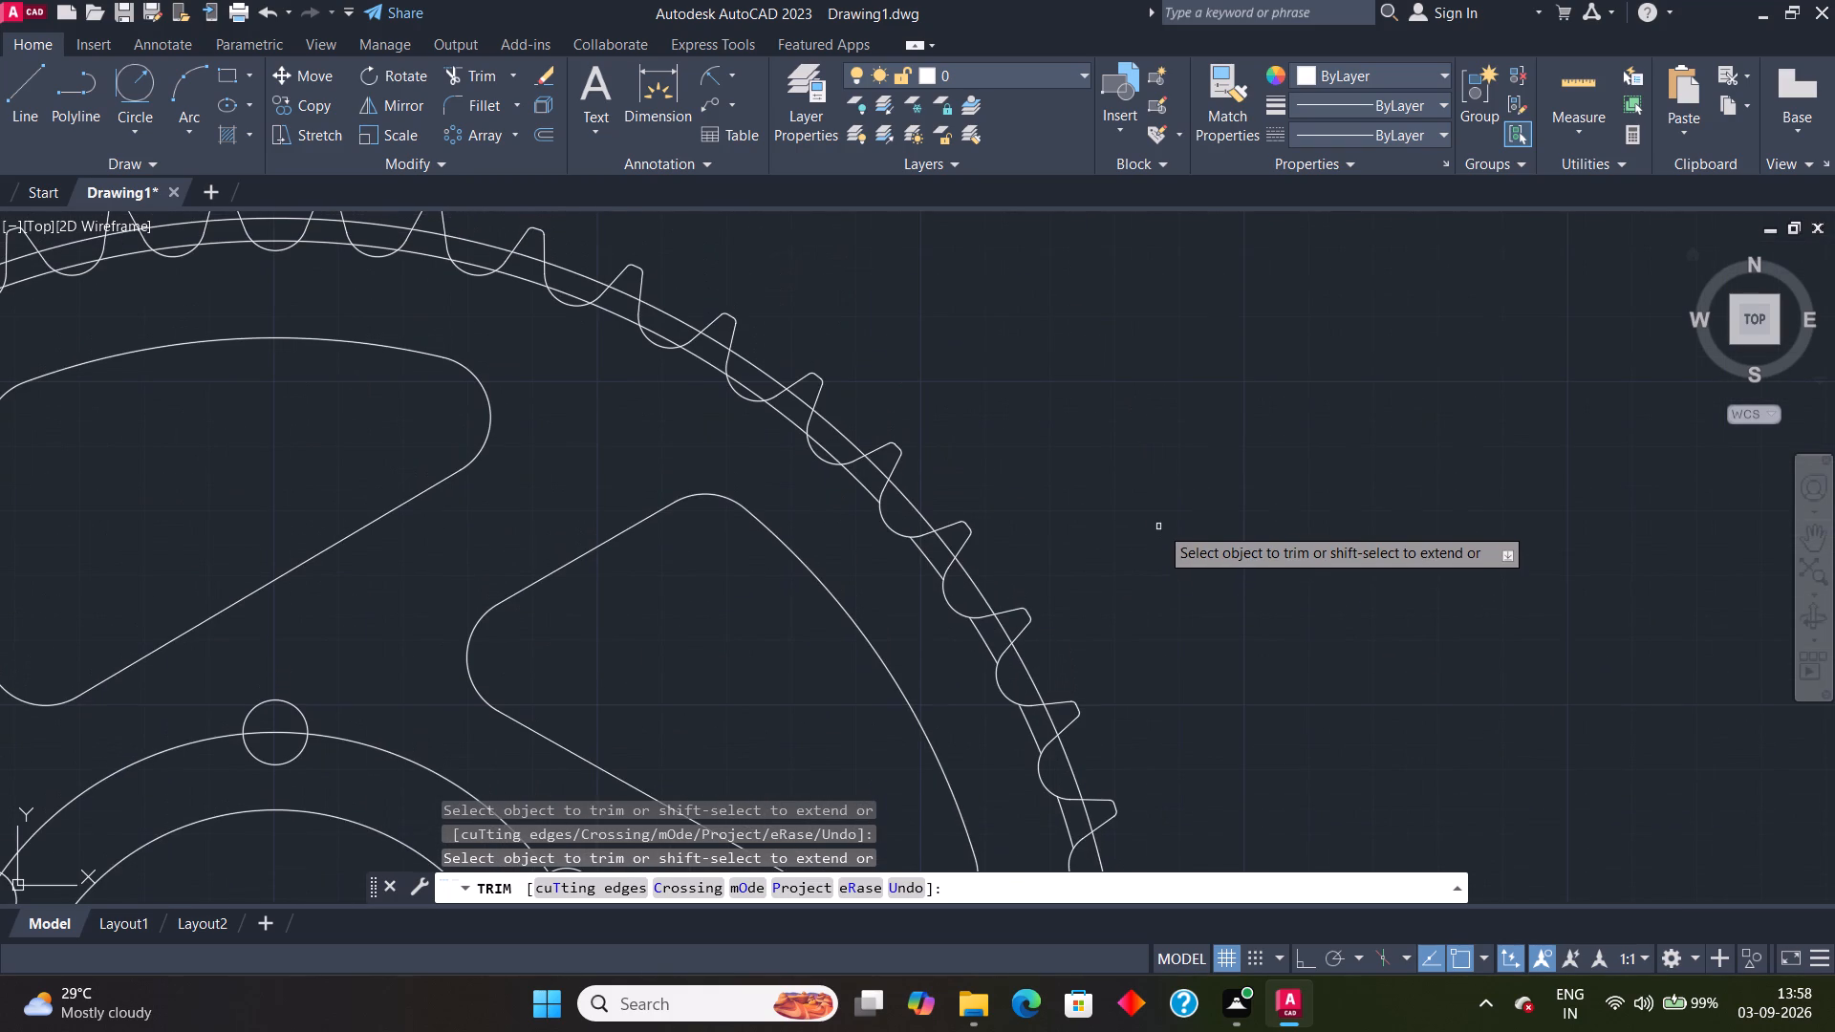
{"action": "key", "text": "Escape"}
Restart Trim and cut the inner remaining rim circle inside the next seven notches, from the upper-right rim to the wheel's top centre.
{"action": "key", "text": "space"}
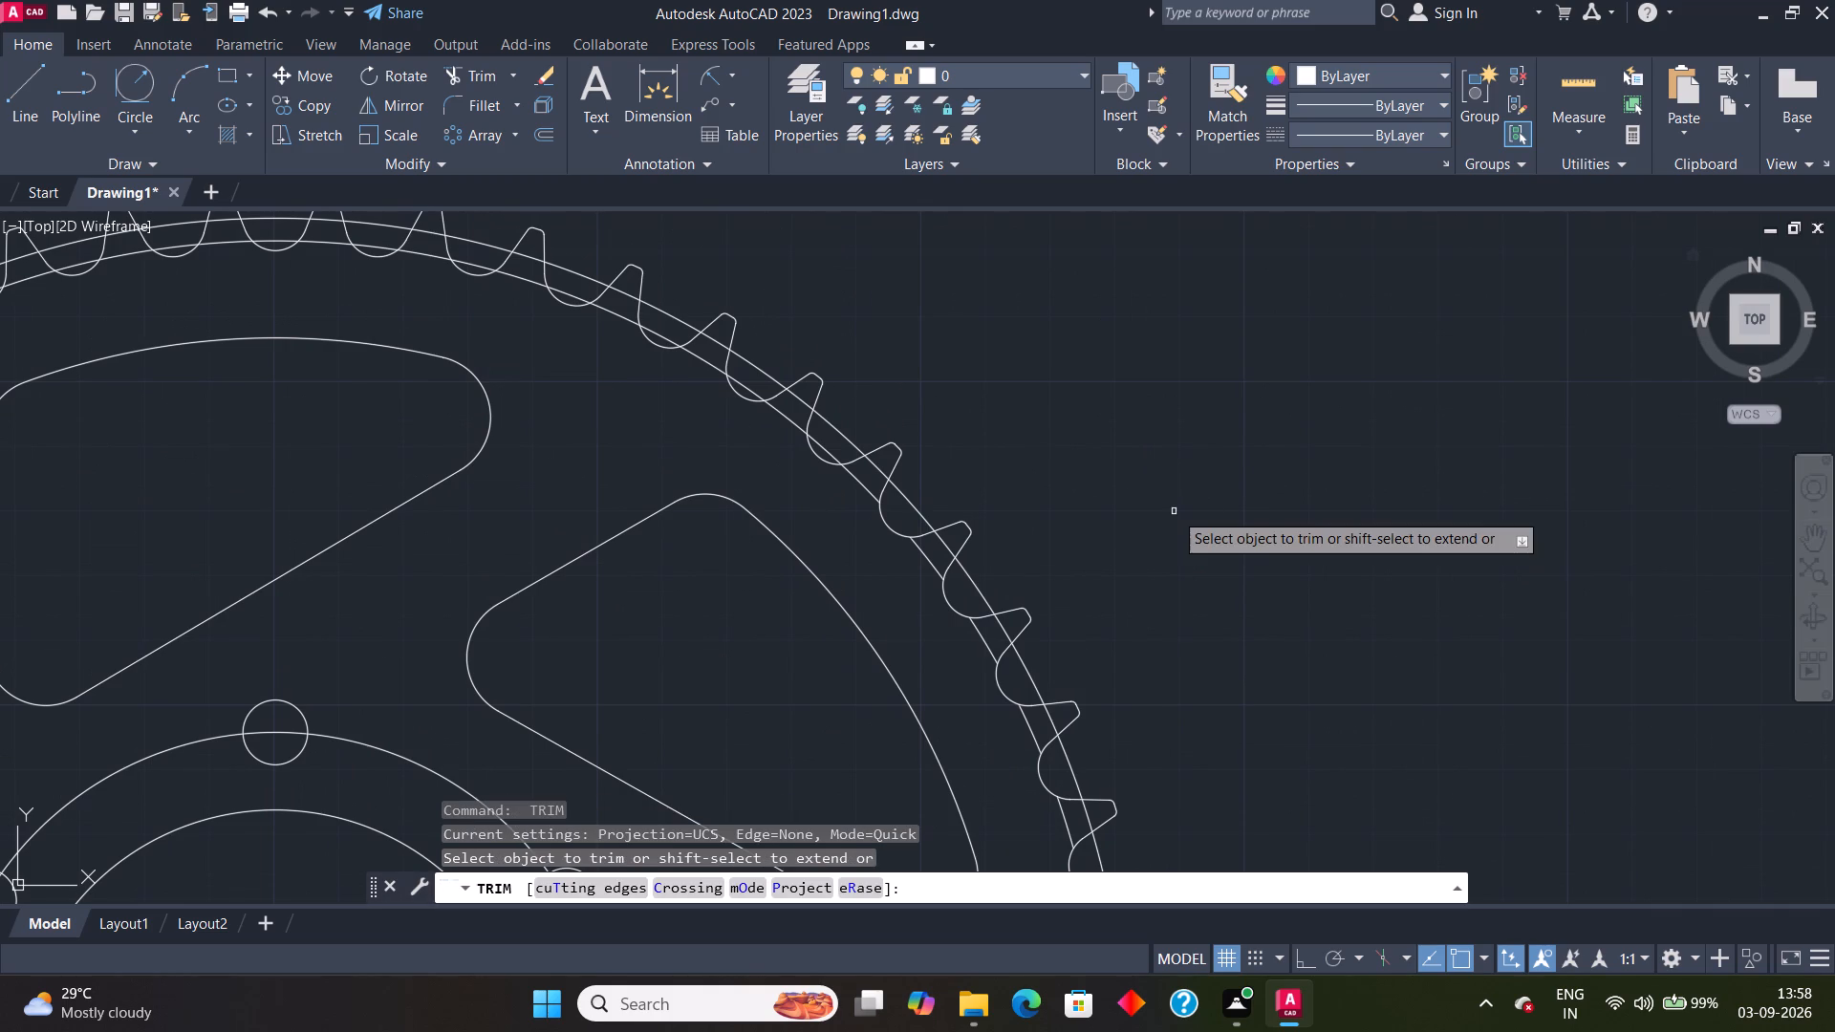
{"action": "scroll", "coordinate": [743, 407], "scroll_direction": "up", "scroll_amount": 1}
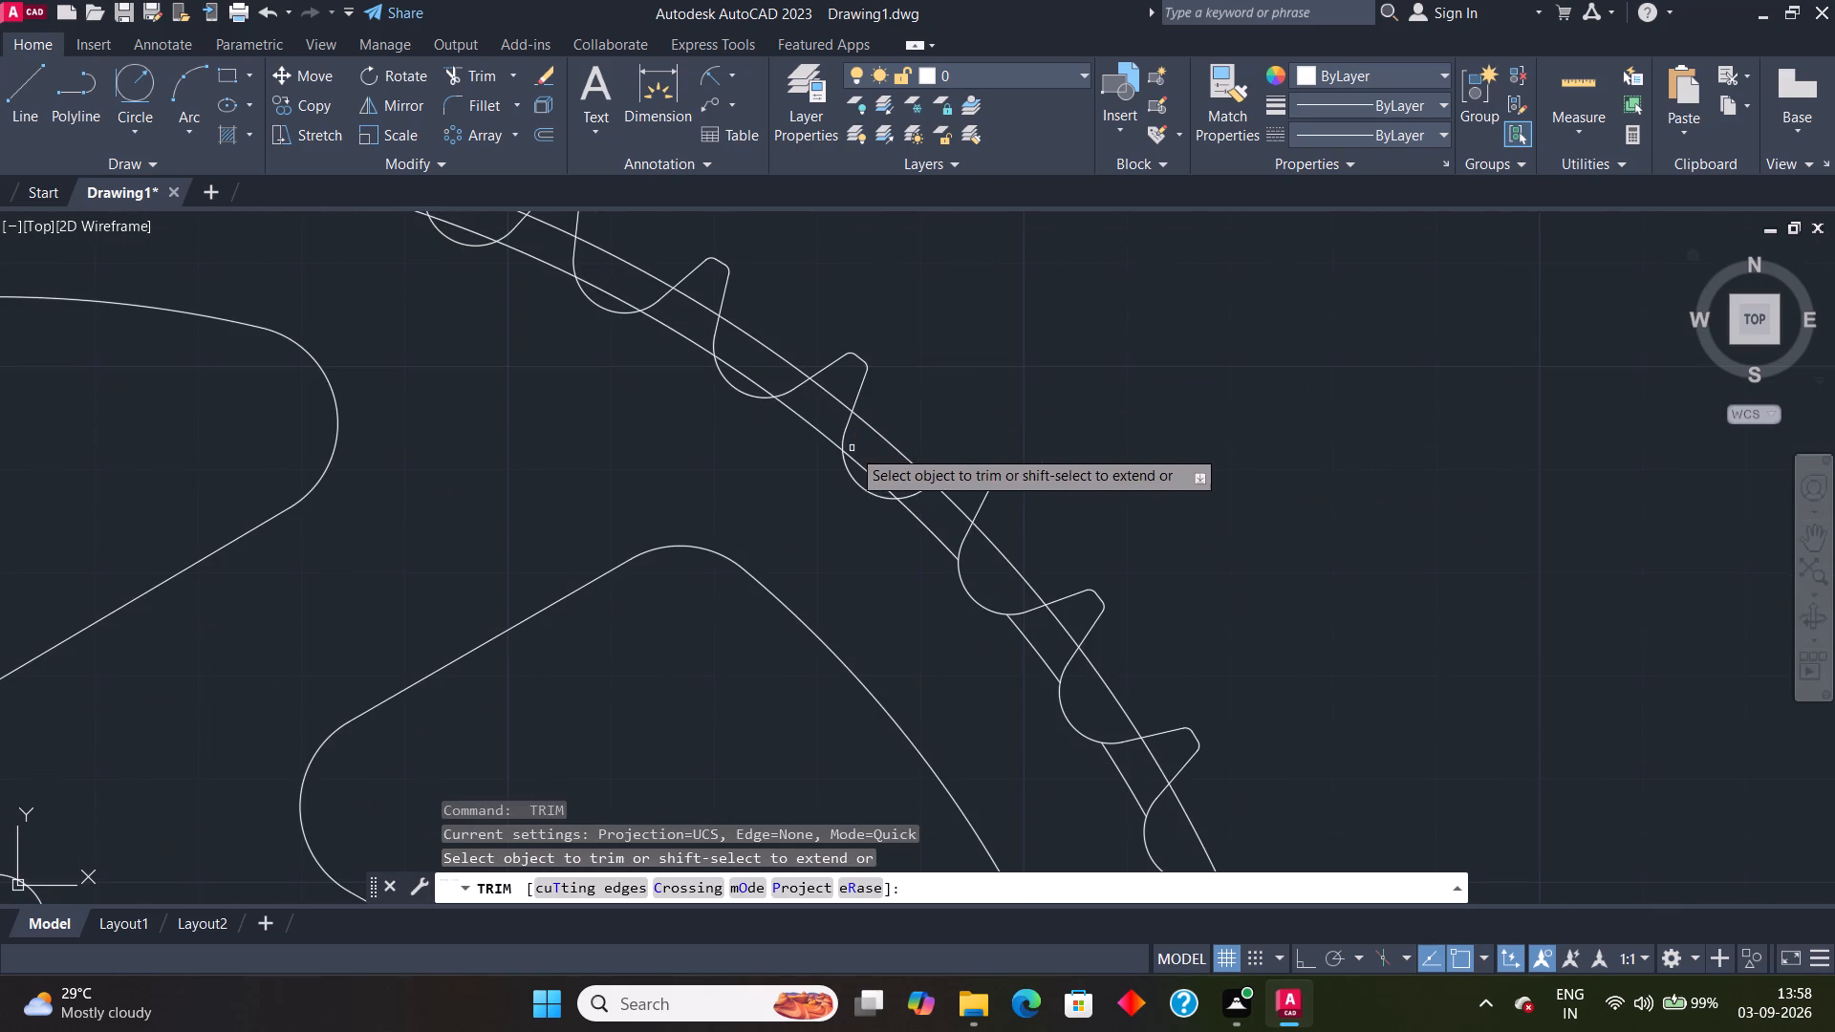
{"action": "left_click", "coordinate": [868, 468]}
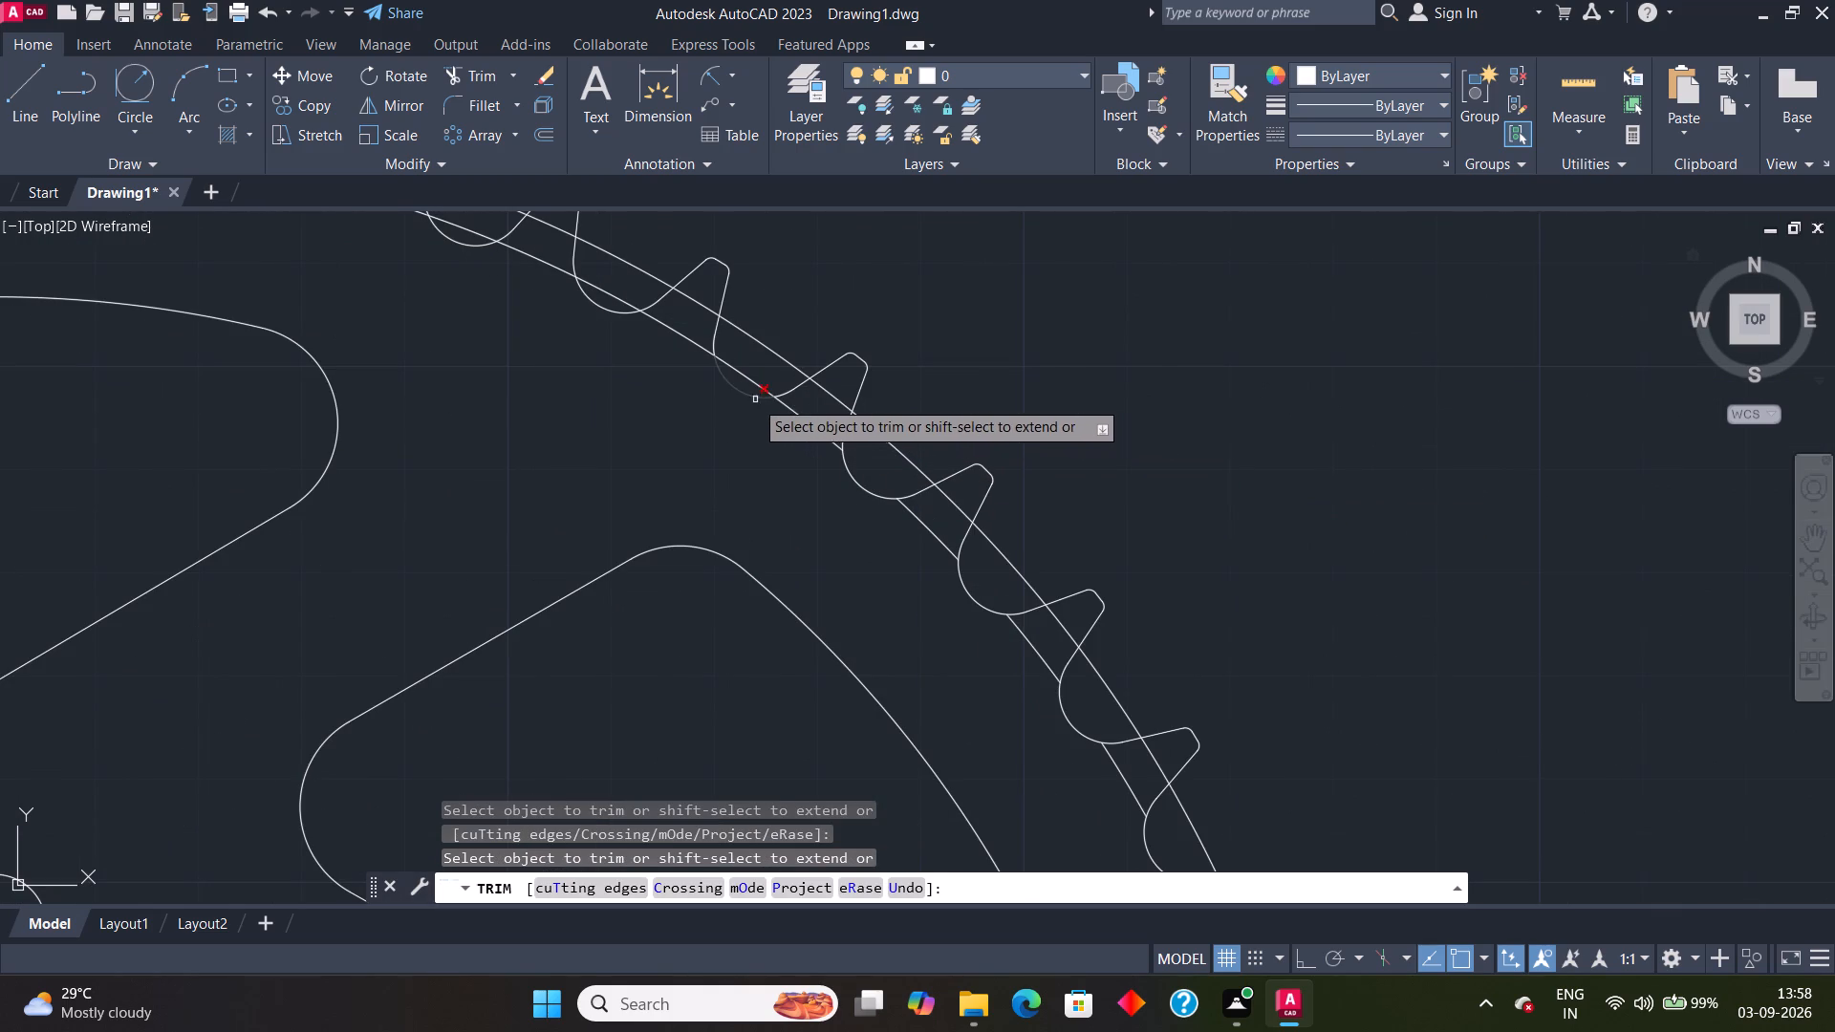
{"action": "left_click", "coordinate": [744, 380]}
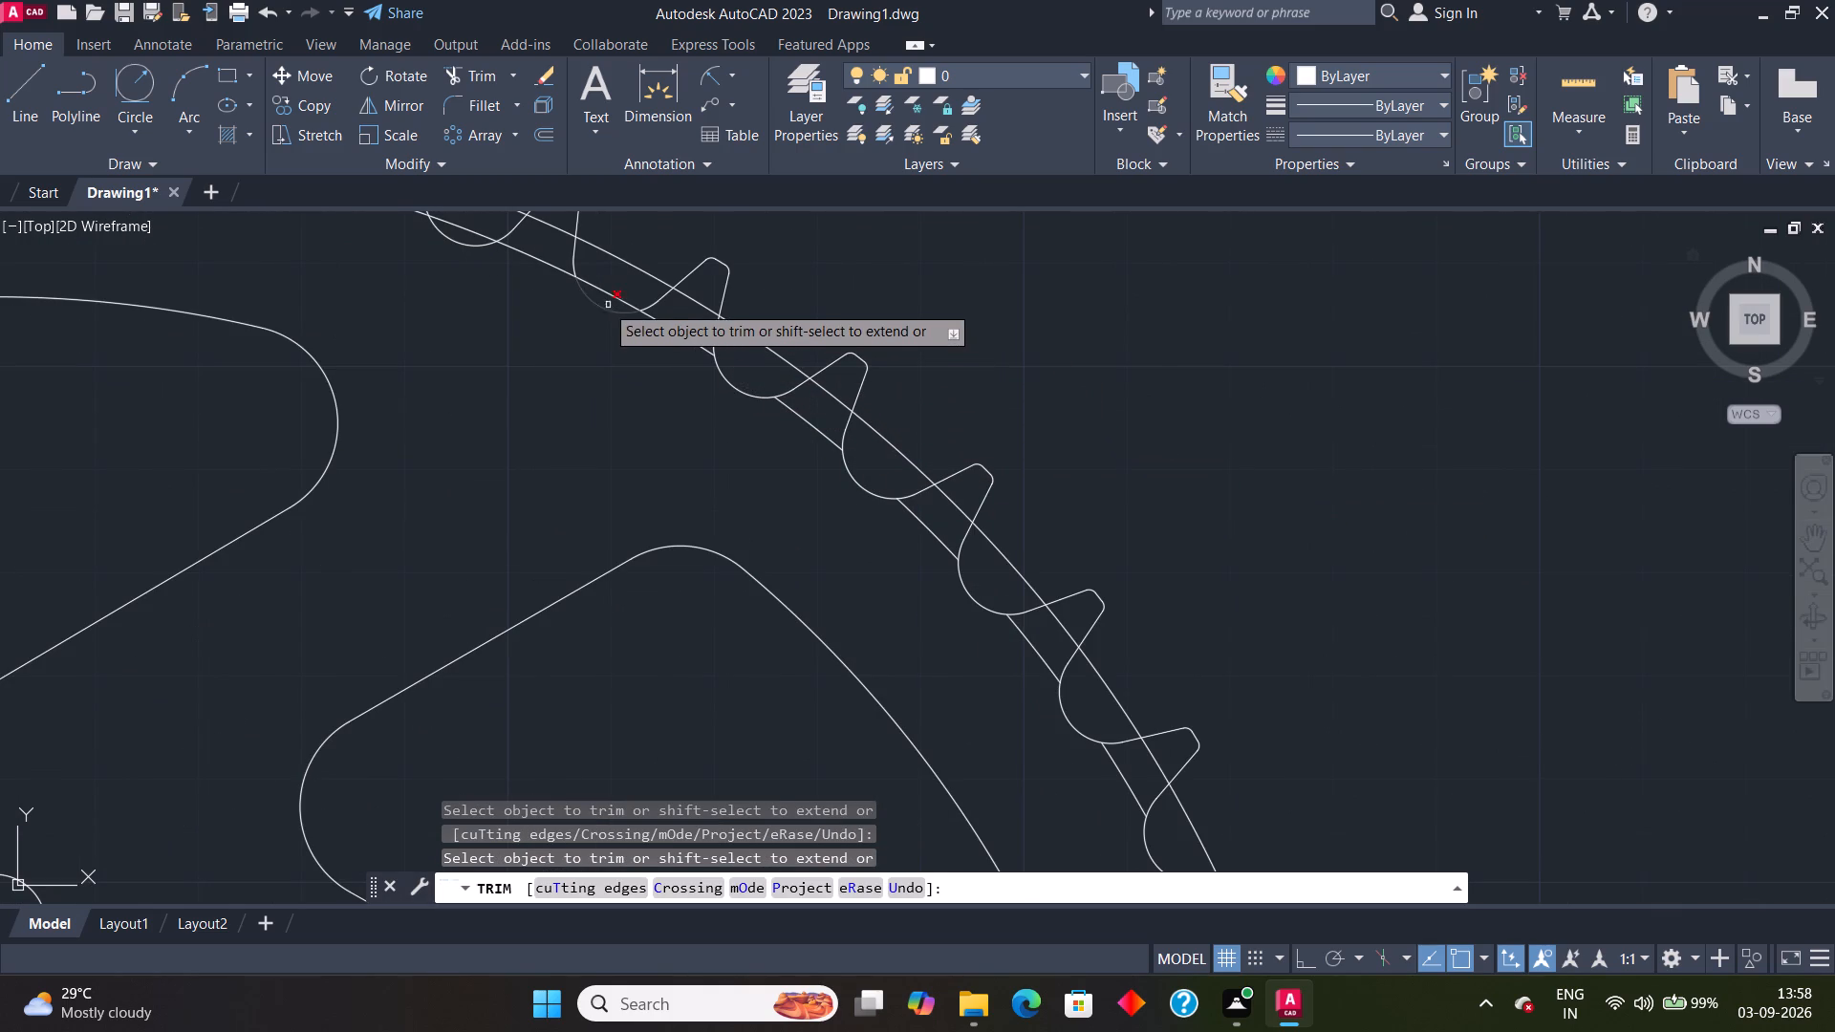
{"action": "left_click", "coordinate": [599, 291]}
{"action": "middle_click_drag", "start_coordinate": [512, 316], "coordinate": [637, 570]}
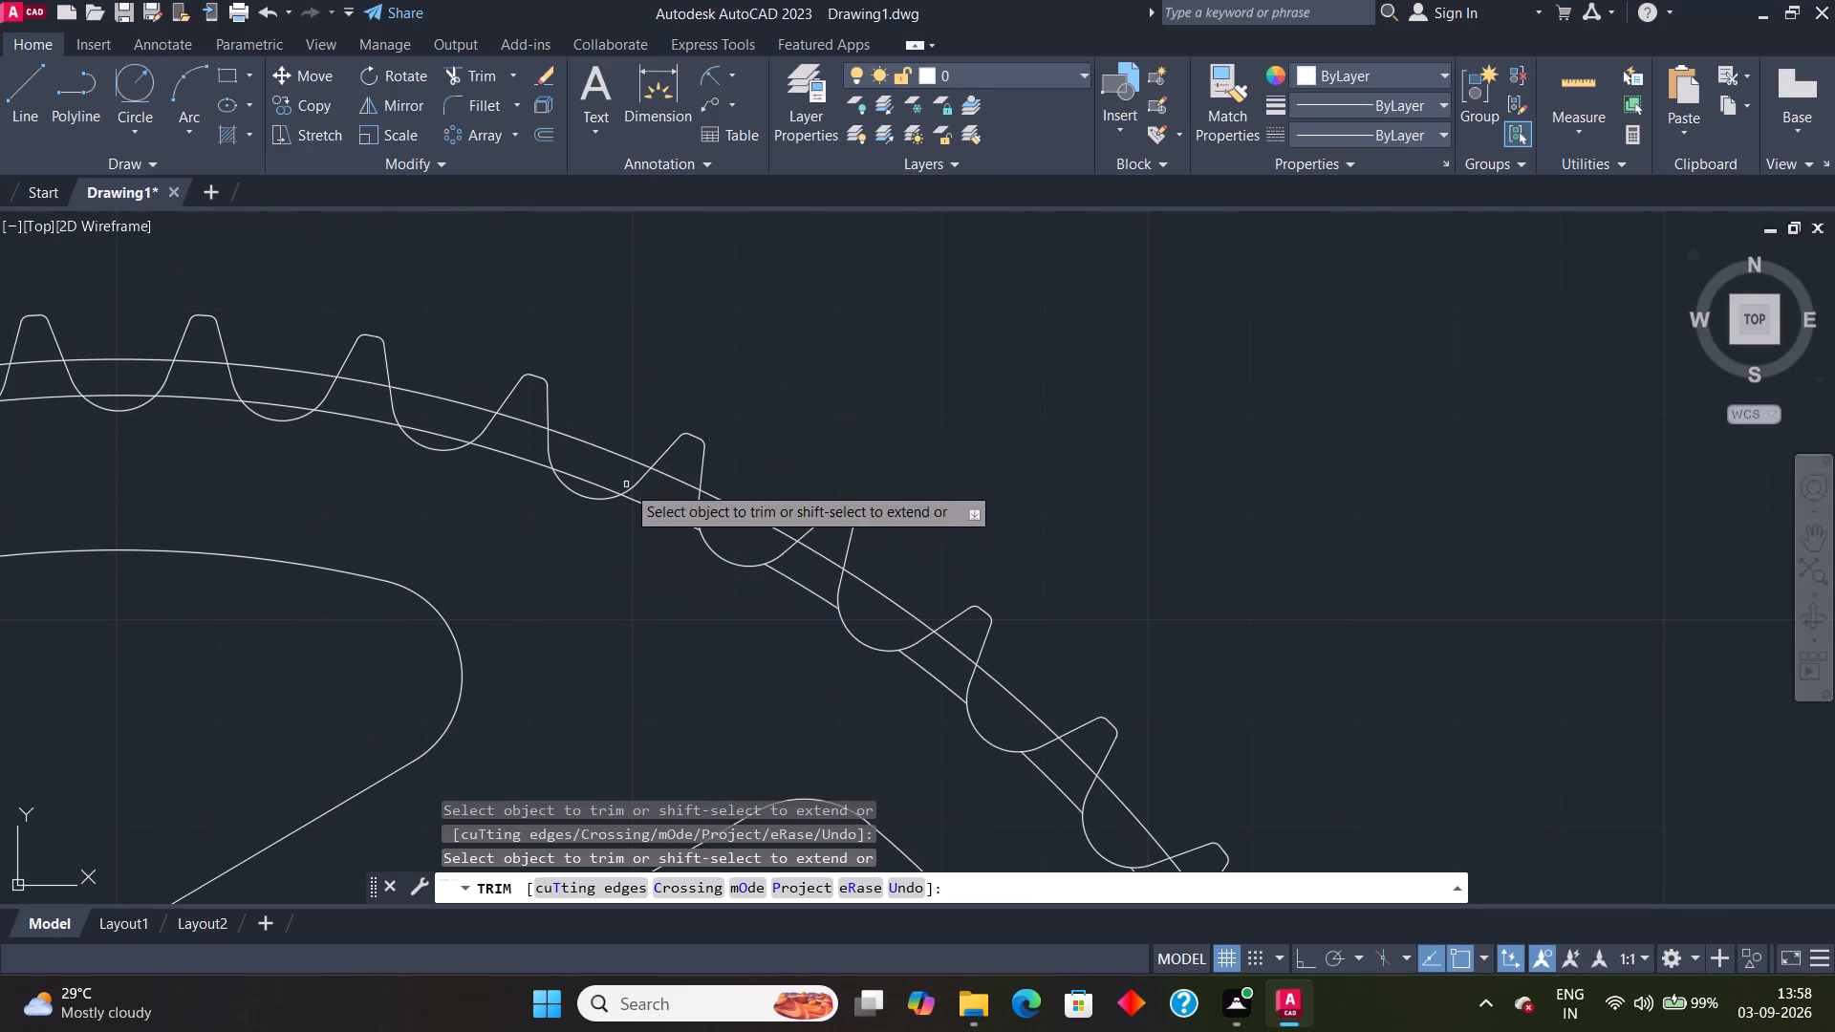
{"action": "left_click", "coordinate": [601, 488]}
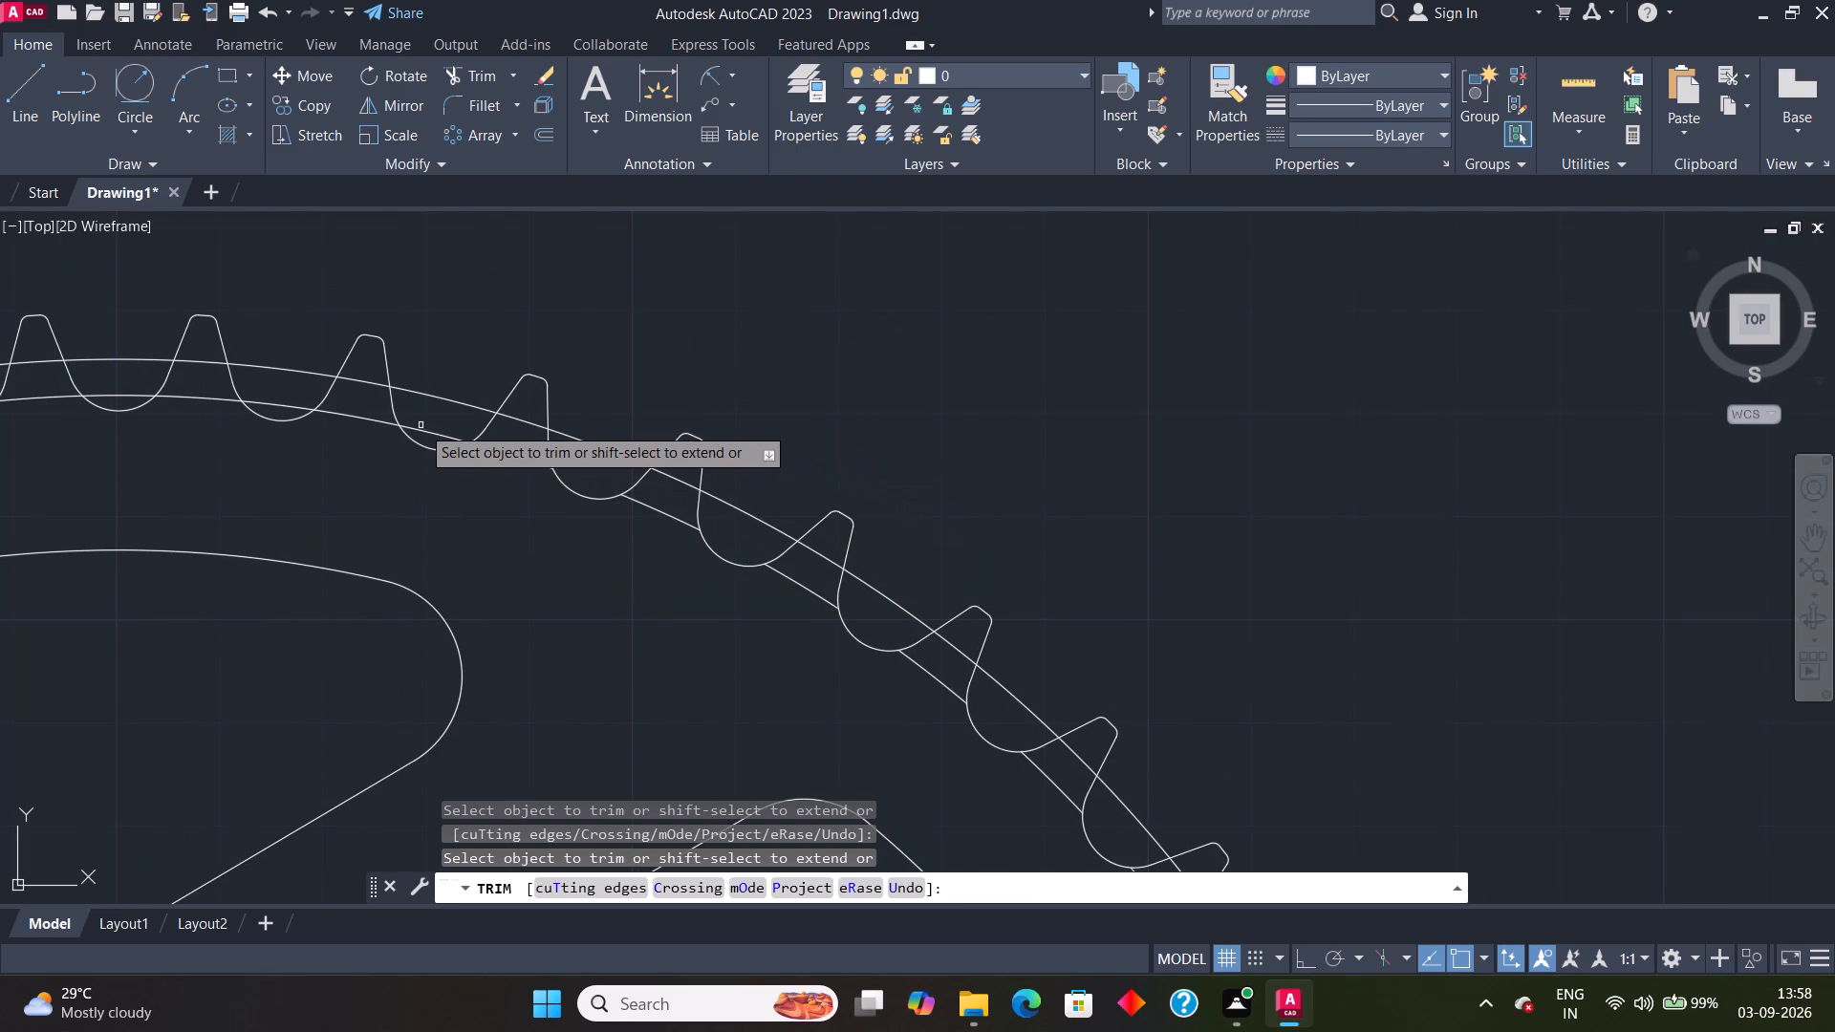
{"action": "left_click", "coordinate": [419, 429]}
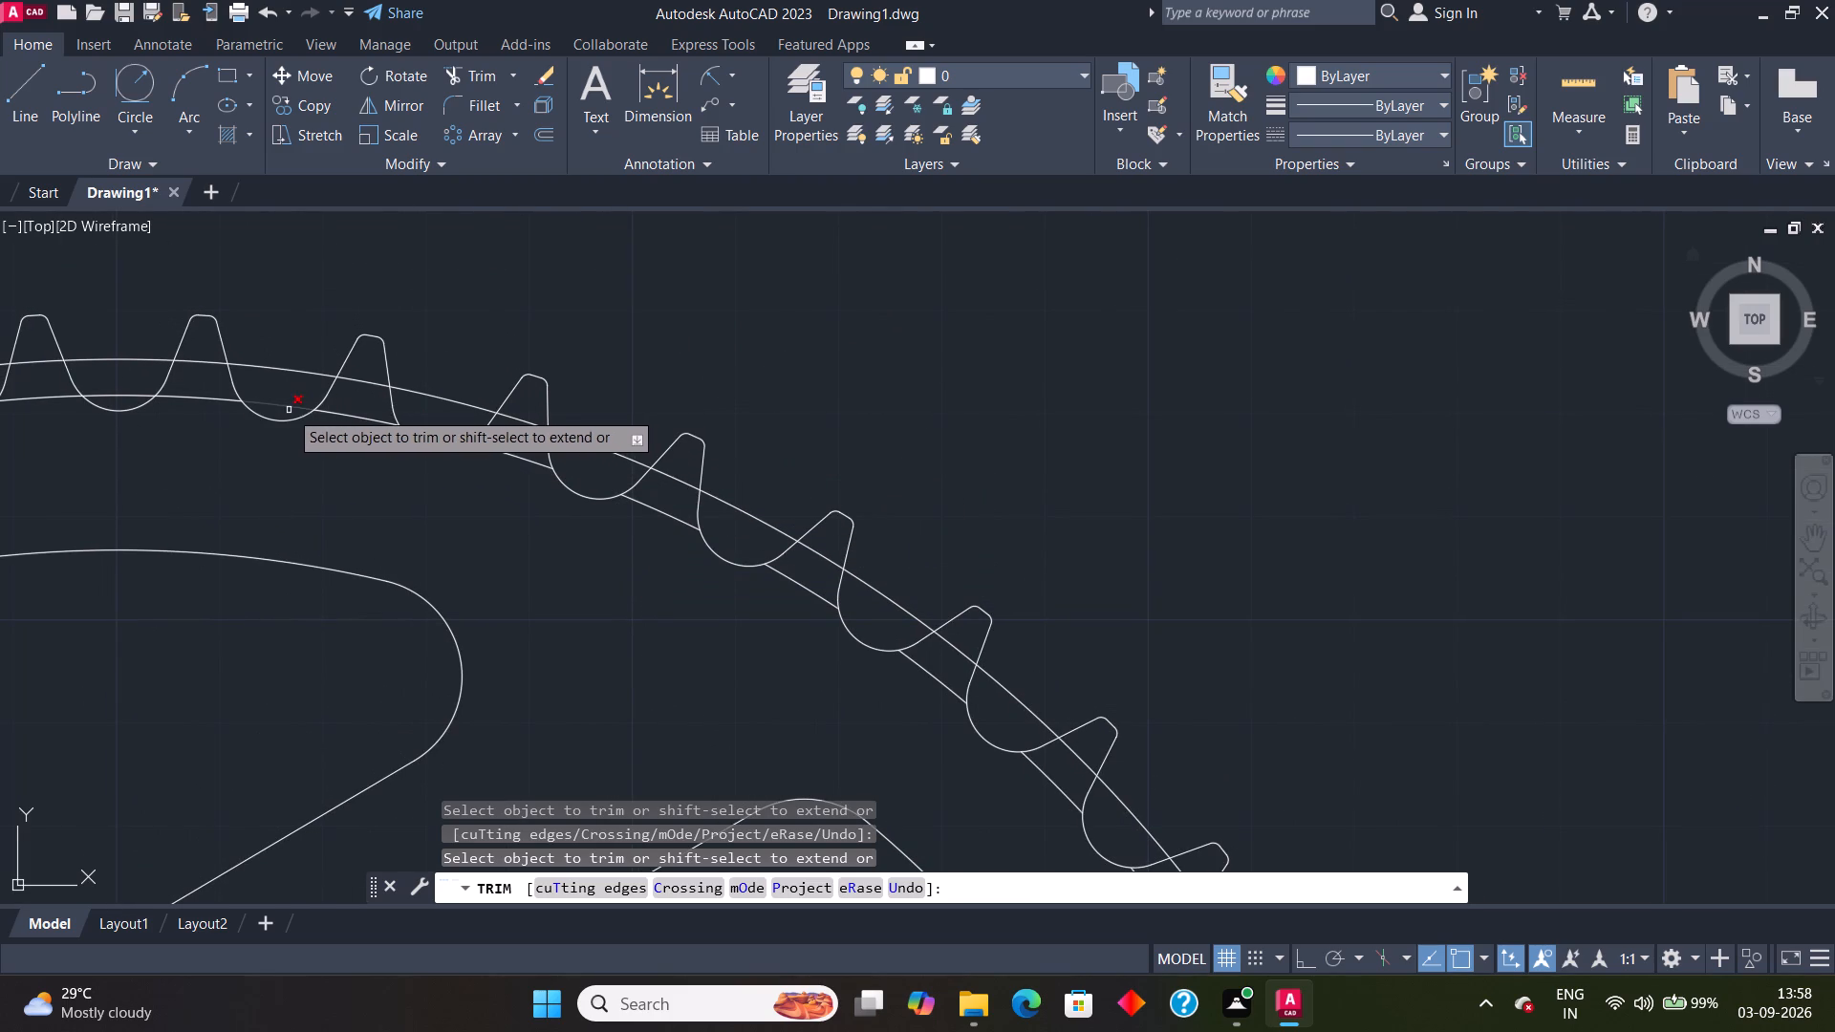
{"action": "left_click", "coordinate": [281, 409]}
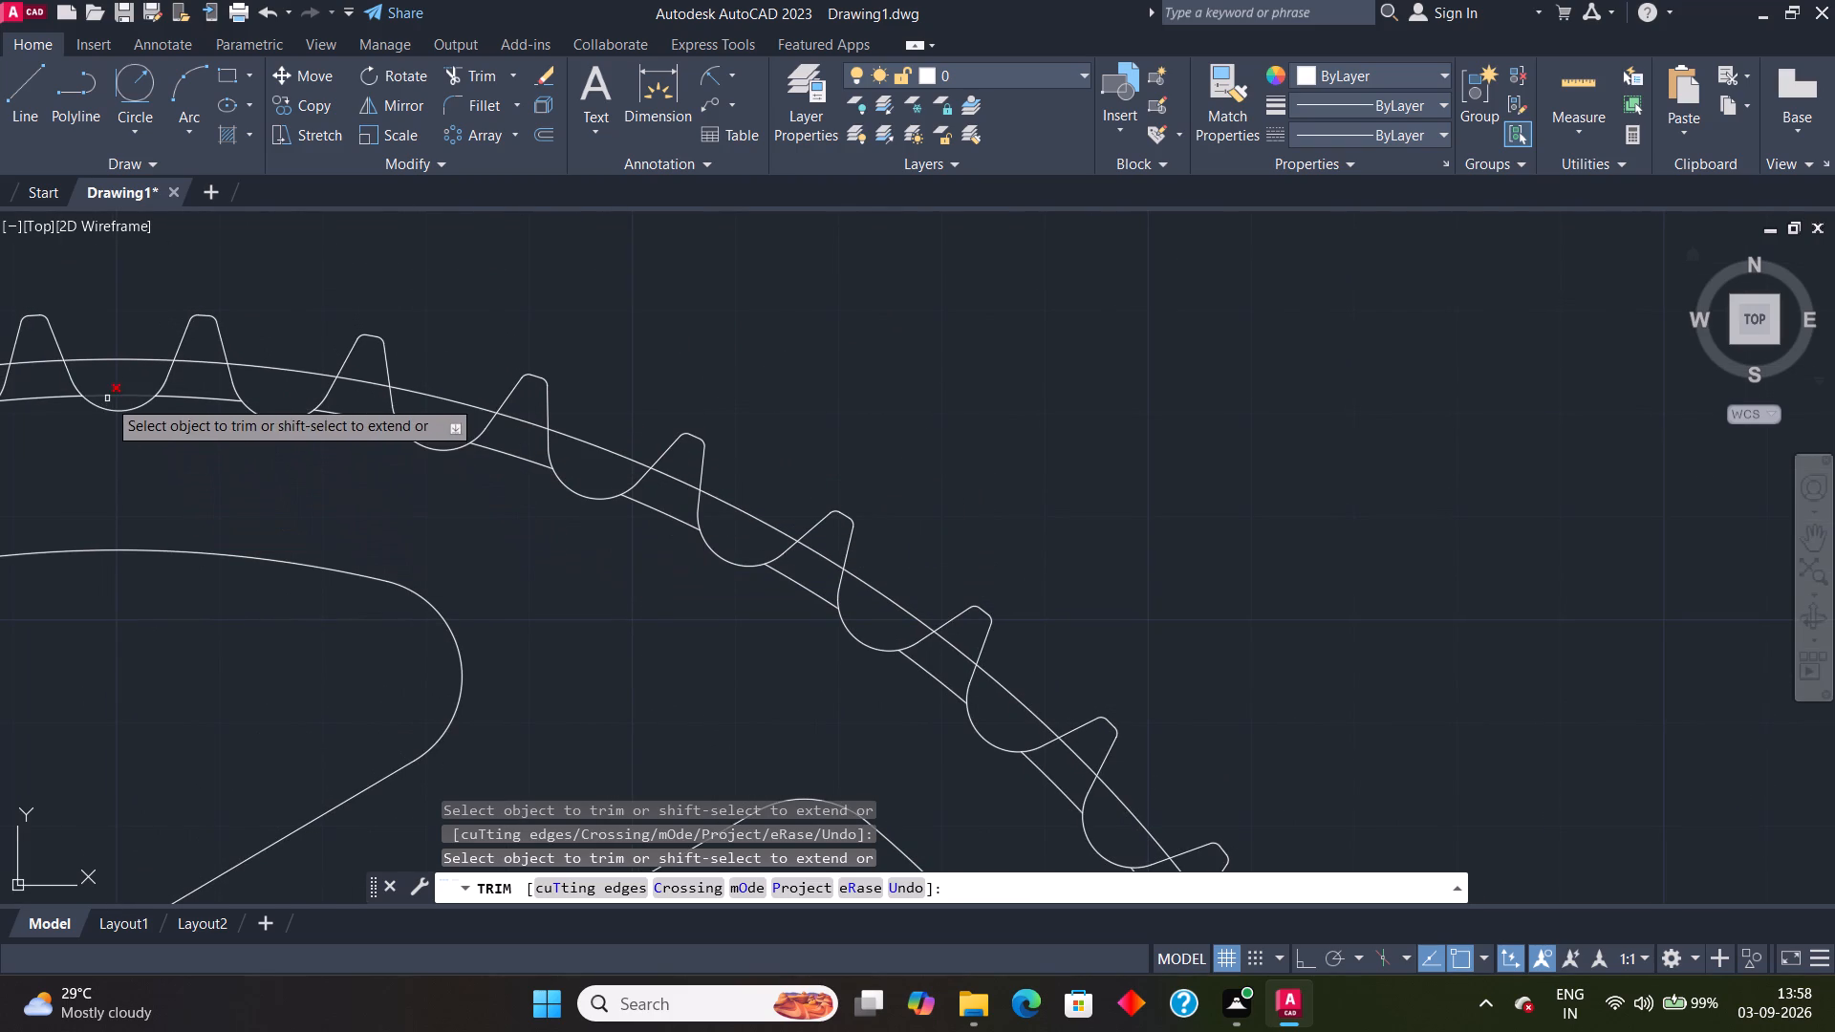
{"action": "left_click", "coordinate": [107, 398]}
Trim the inner remaining rim circle inside the six notches that follow the top centre along the wheel's upper-left rim.
{"action": "middle_click_drag", "start_coordinate": [209, 473], "coordinate": [1095, 537]}
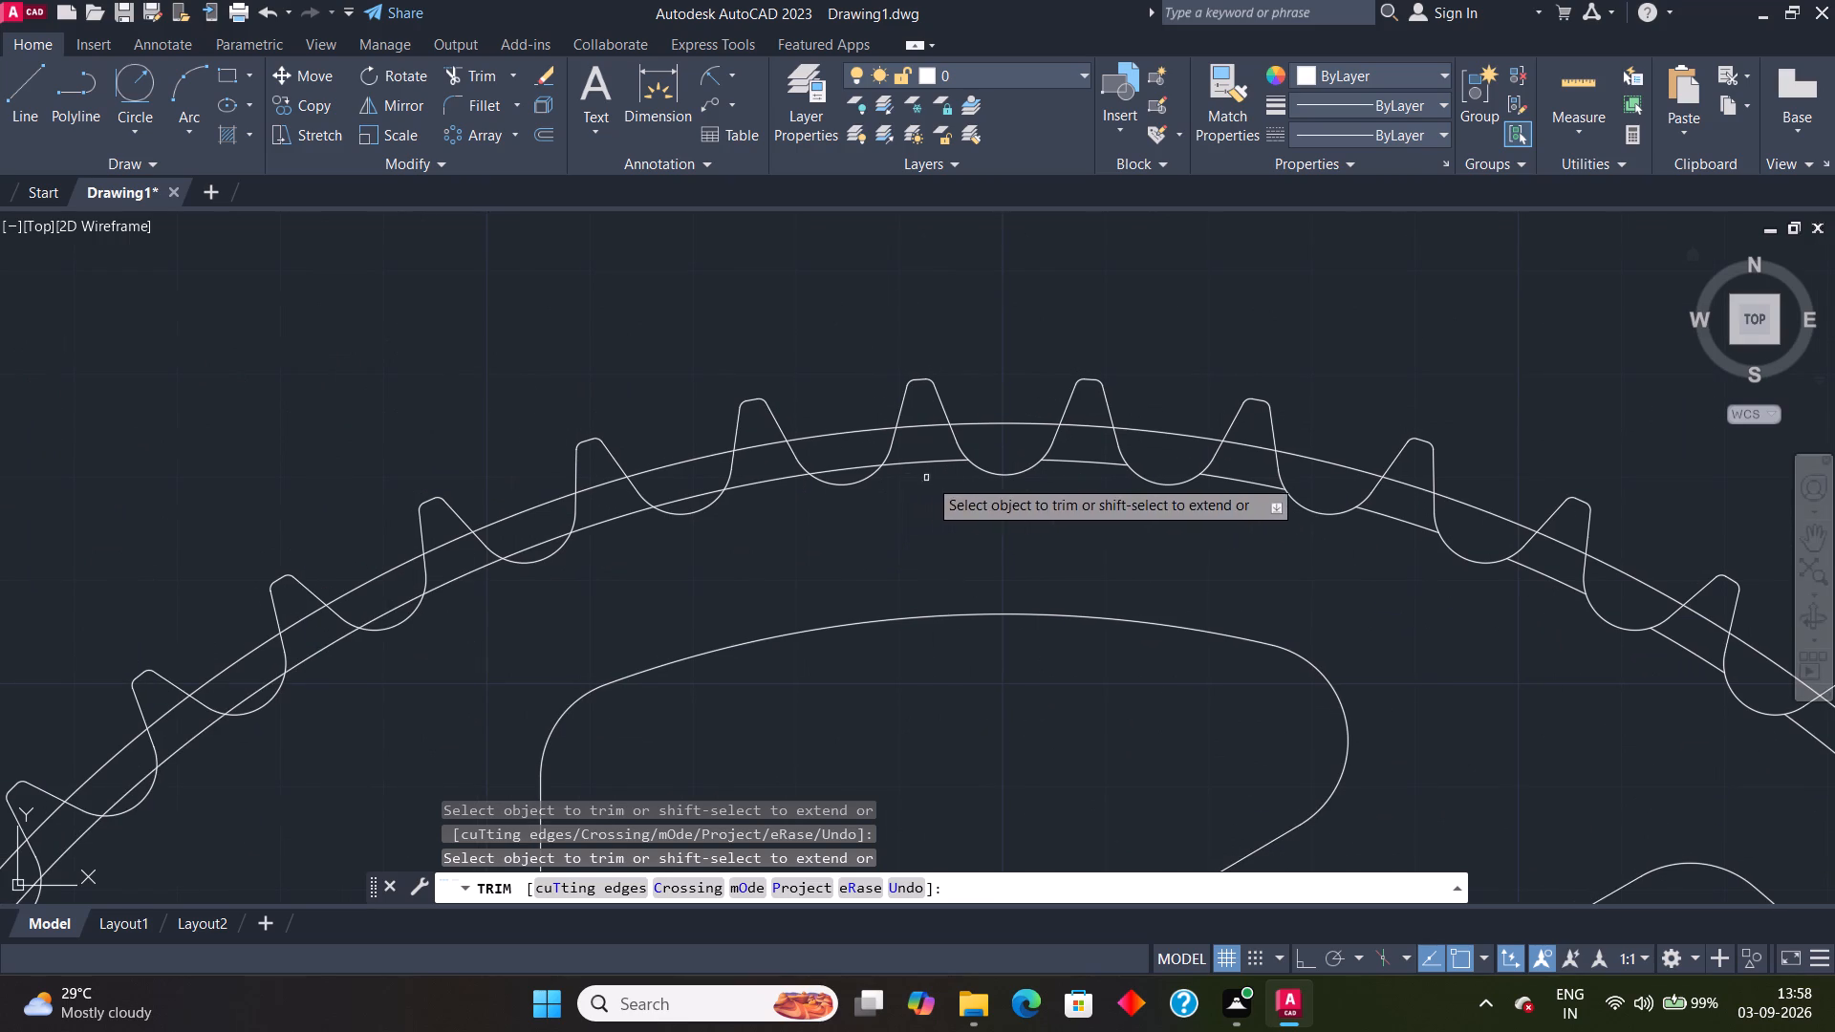
{"action": "left_click", "coordinate": [853, 466]}
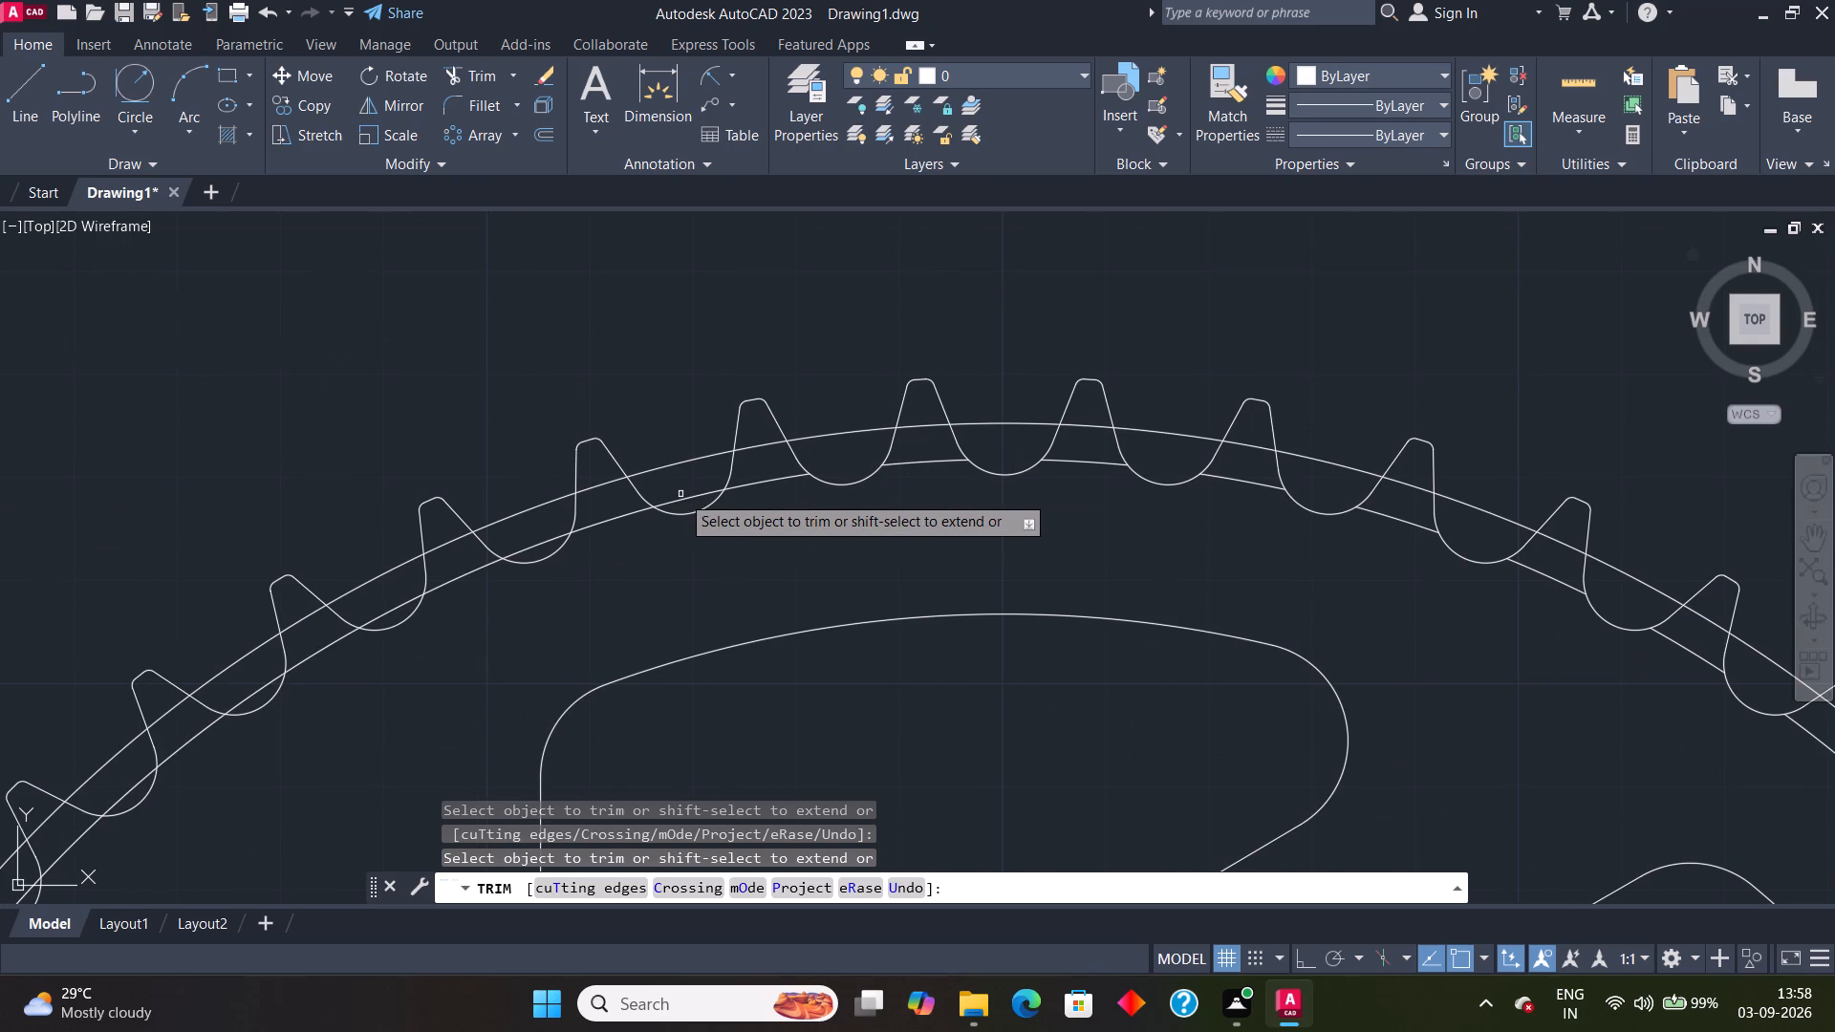
{"action": "left_click", "coordinate": [689, 499]}
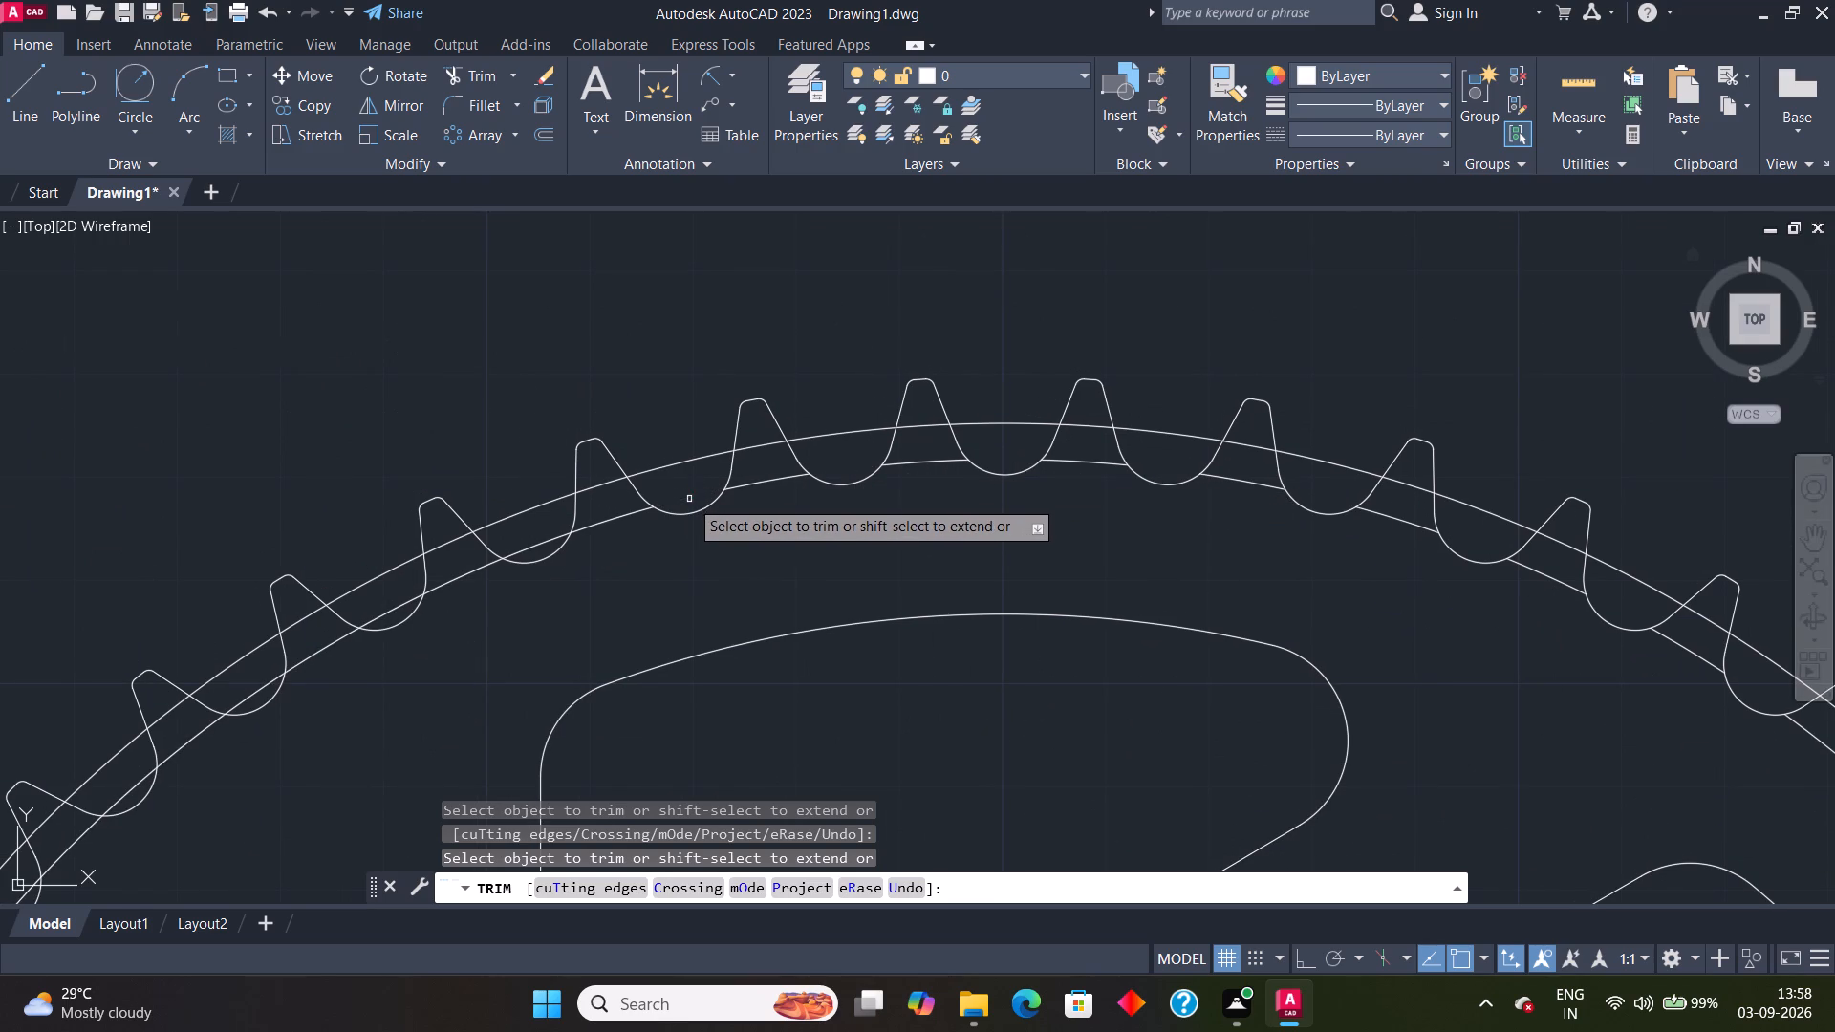
{"action": "left_click", "coordinate": [534, 546]}
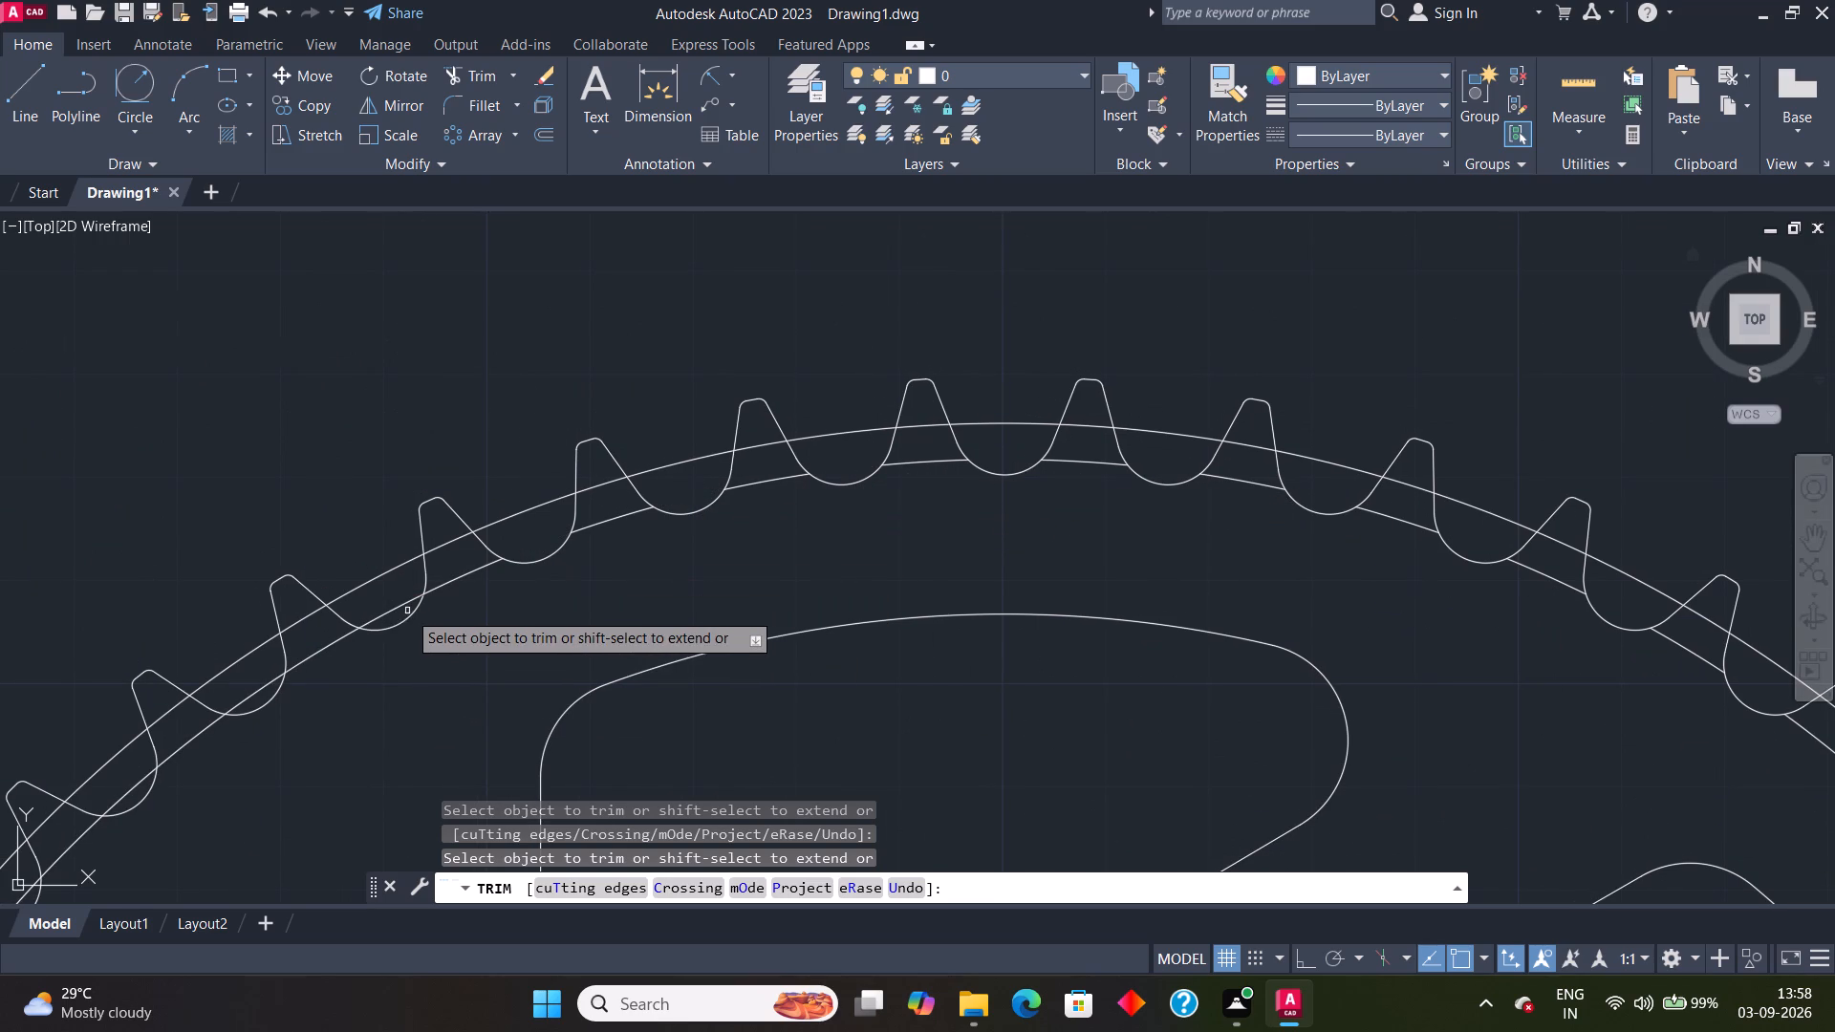
{"action": "left_click", "coordinate": [396, 612]}
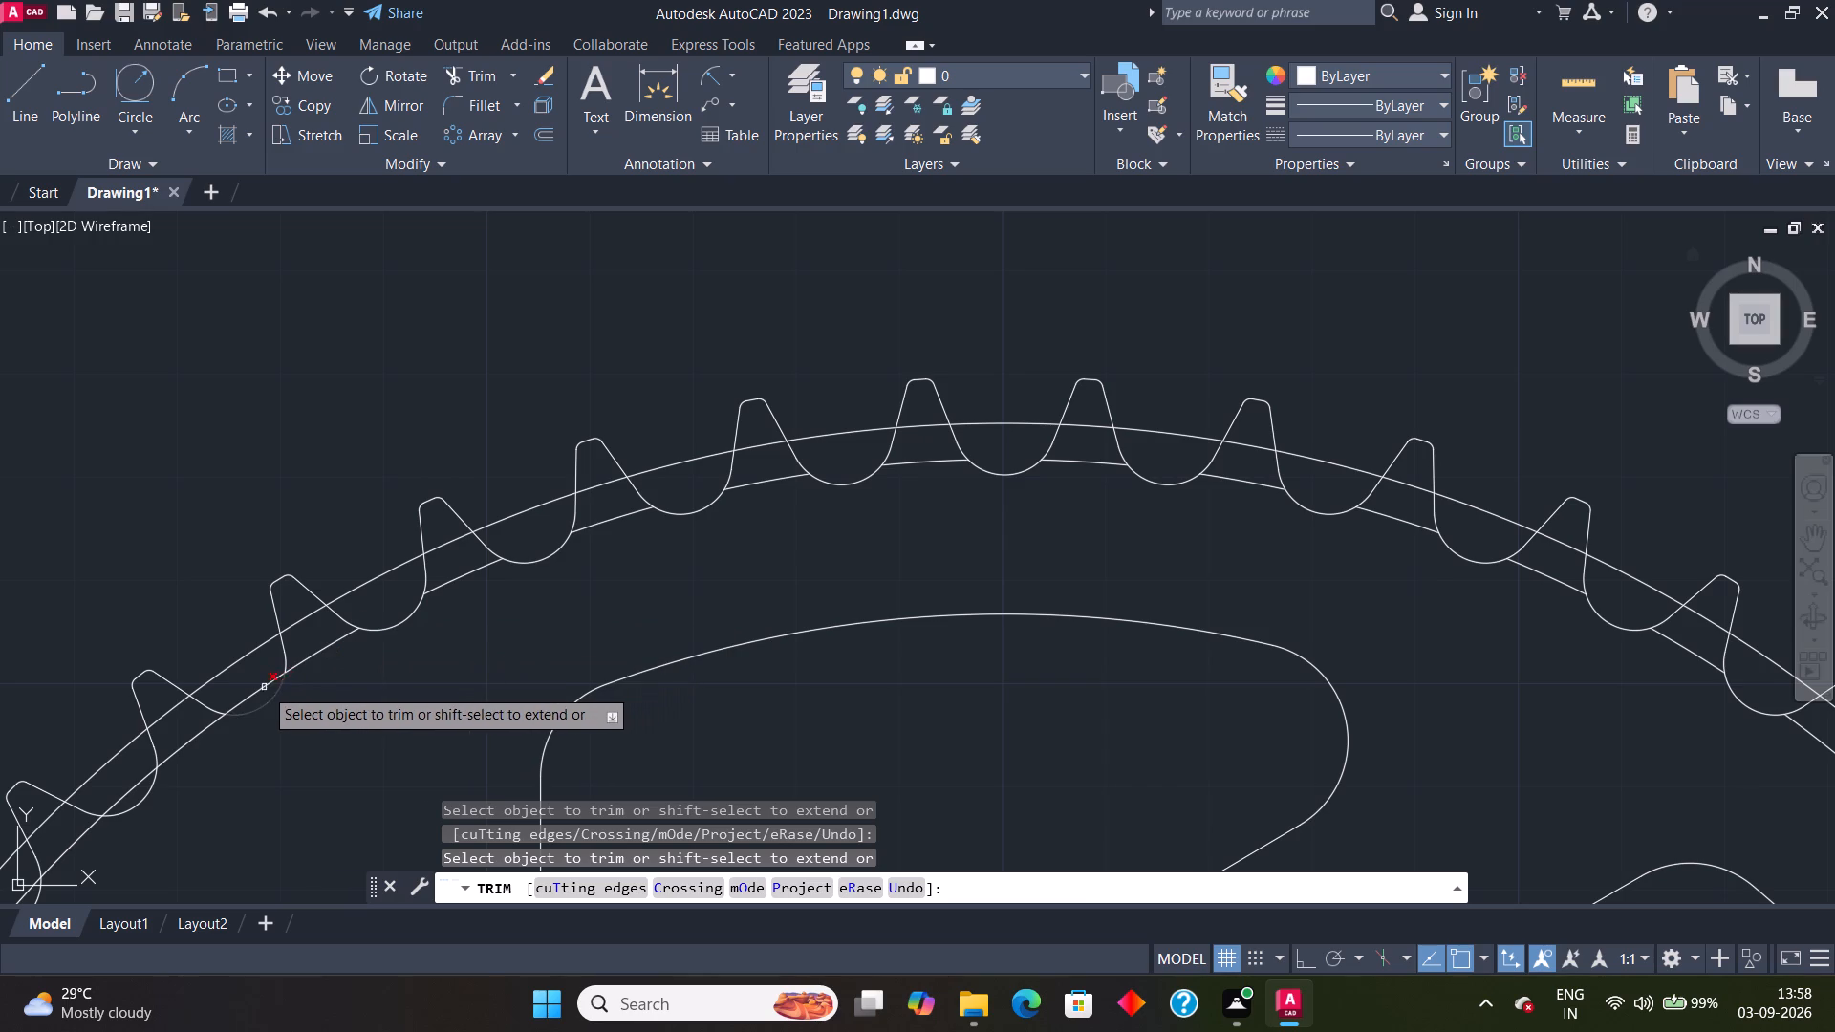
{"action": "left_click", "coordinate": [263, 687]}
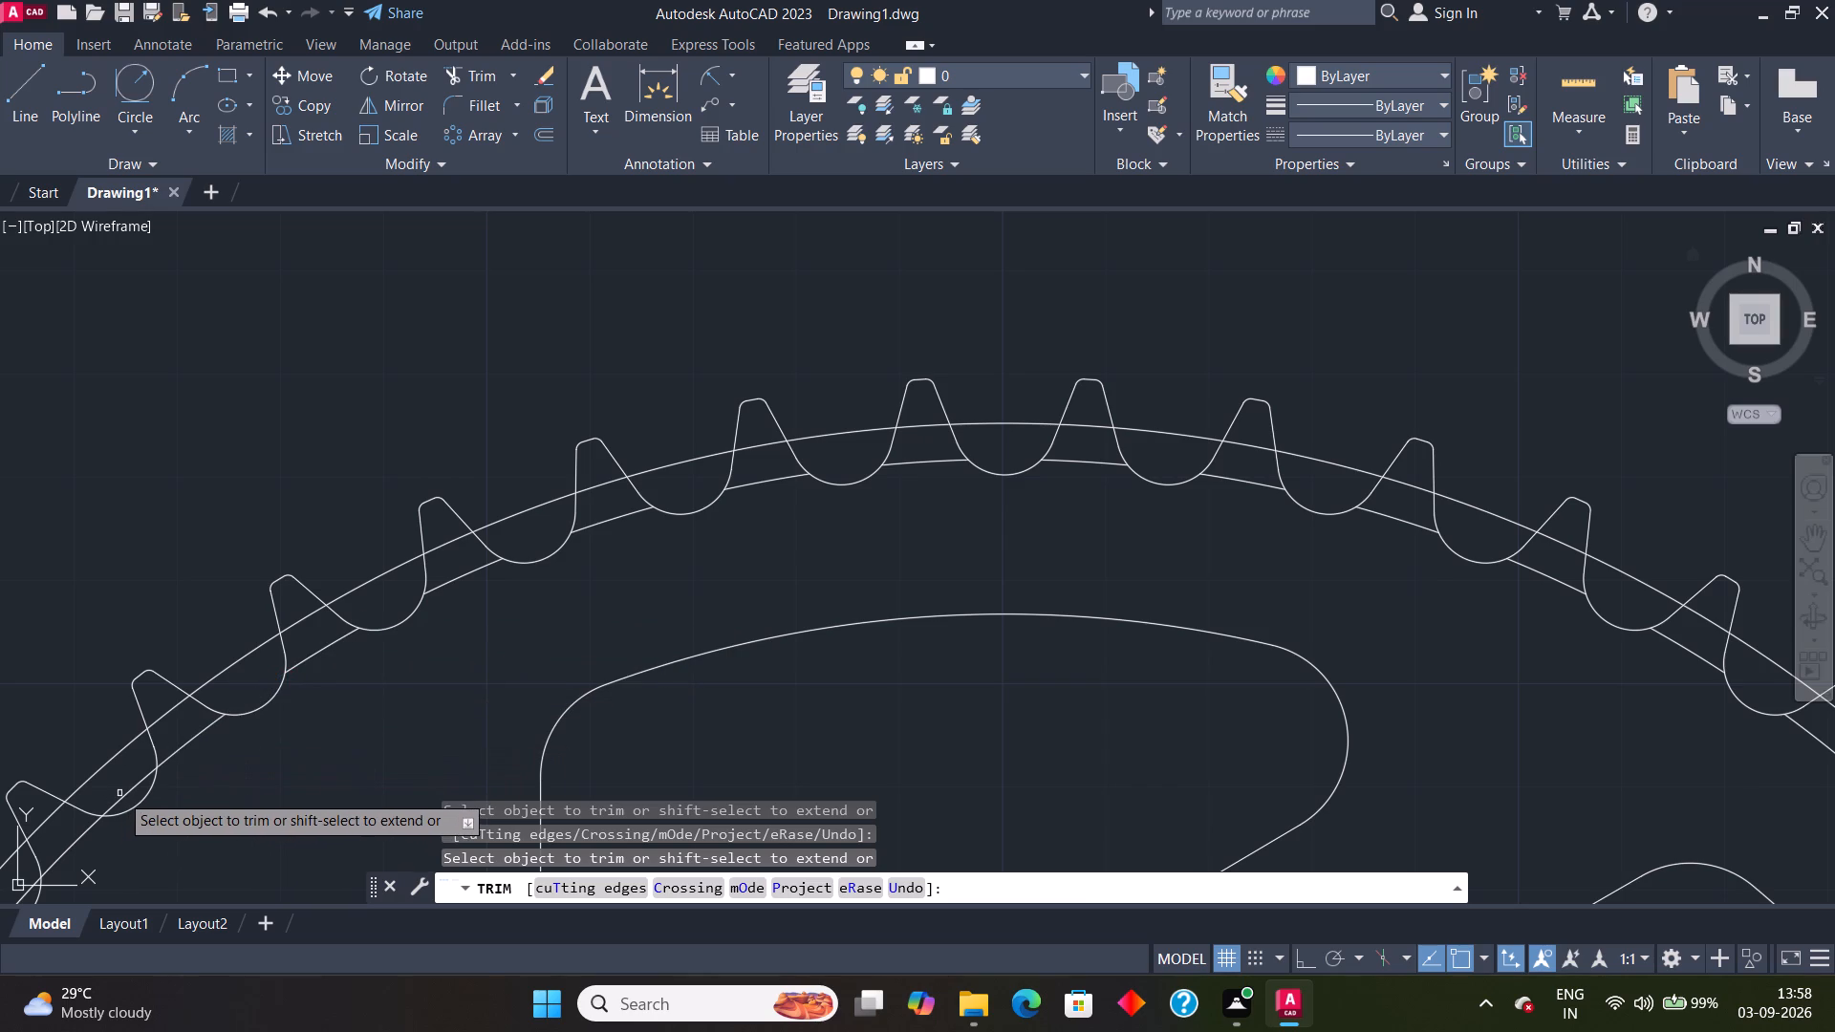
{"action": "double_click", "coordinate": [123, 793]}
Trim the inner remaining rim circle inside the next six notches along the wheel's upper-left rim, stopping just above nine o'clock.
{"action": "middle_click_drag", "start_coordinate": [345, 750], "coordinate": [483, 518]}
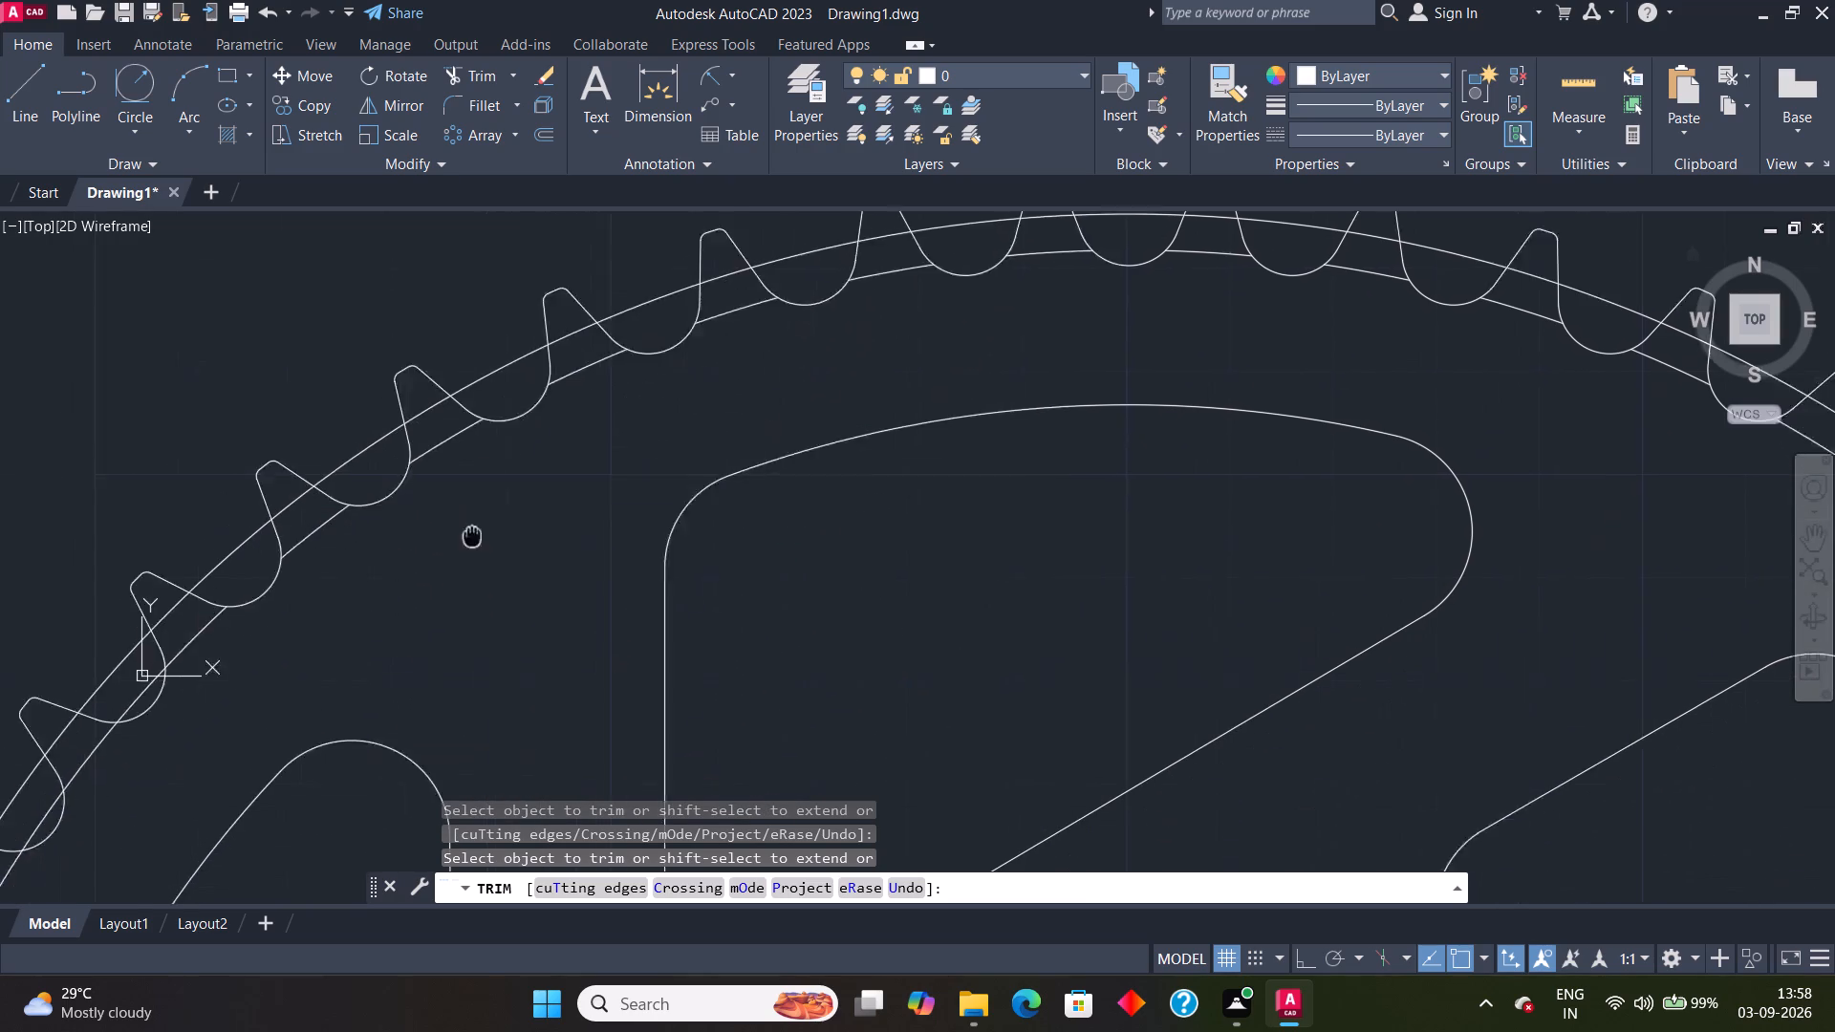
{"action": "middle_click_drag", "start_coordinate": [483, 518], "coordinate": [511, 486]}
{"action": "left_click", "coordinate": [181, 639]}
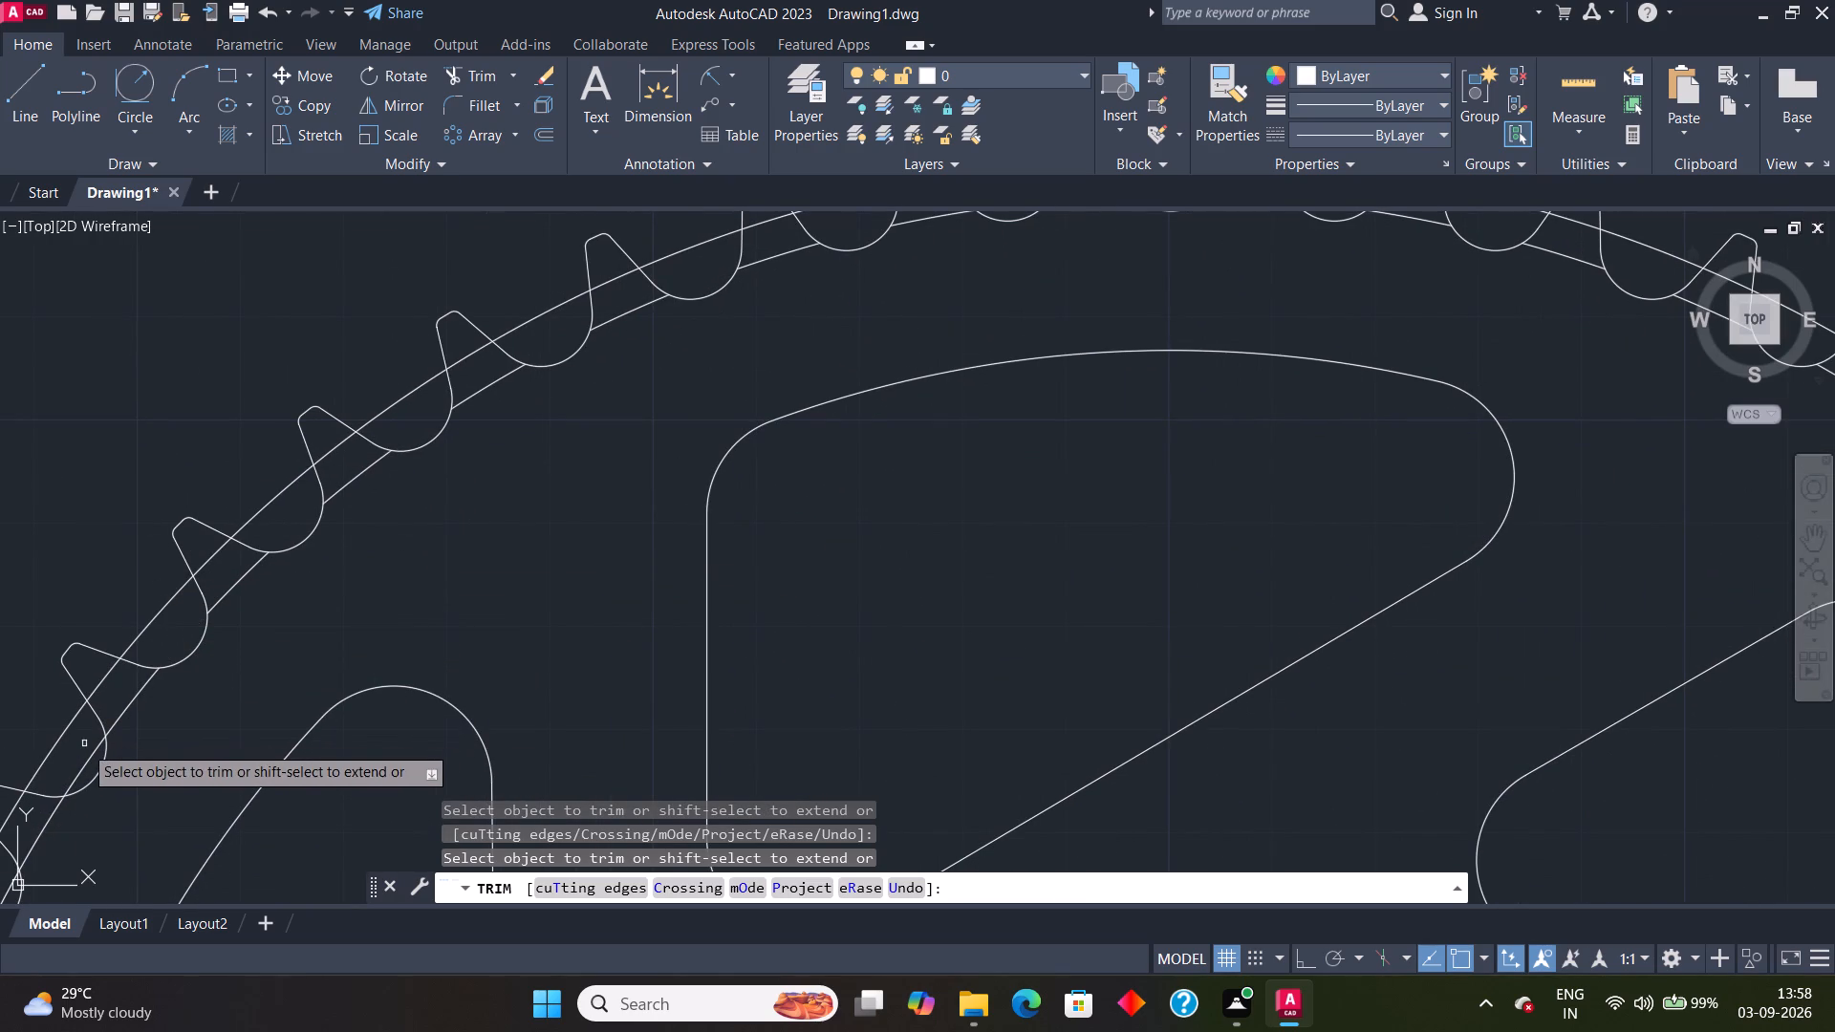
{"action": "left_click", "coordinate": [90, 763]}
{"action": "scroll", "coordinate": [350, 611], "scroll_direction": "down", "scroll_amount": 1}
{"action": "middle_click_drag", "start_coordinate": [376, 604], "coordinate": [727, 253]}
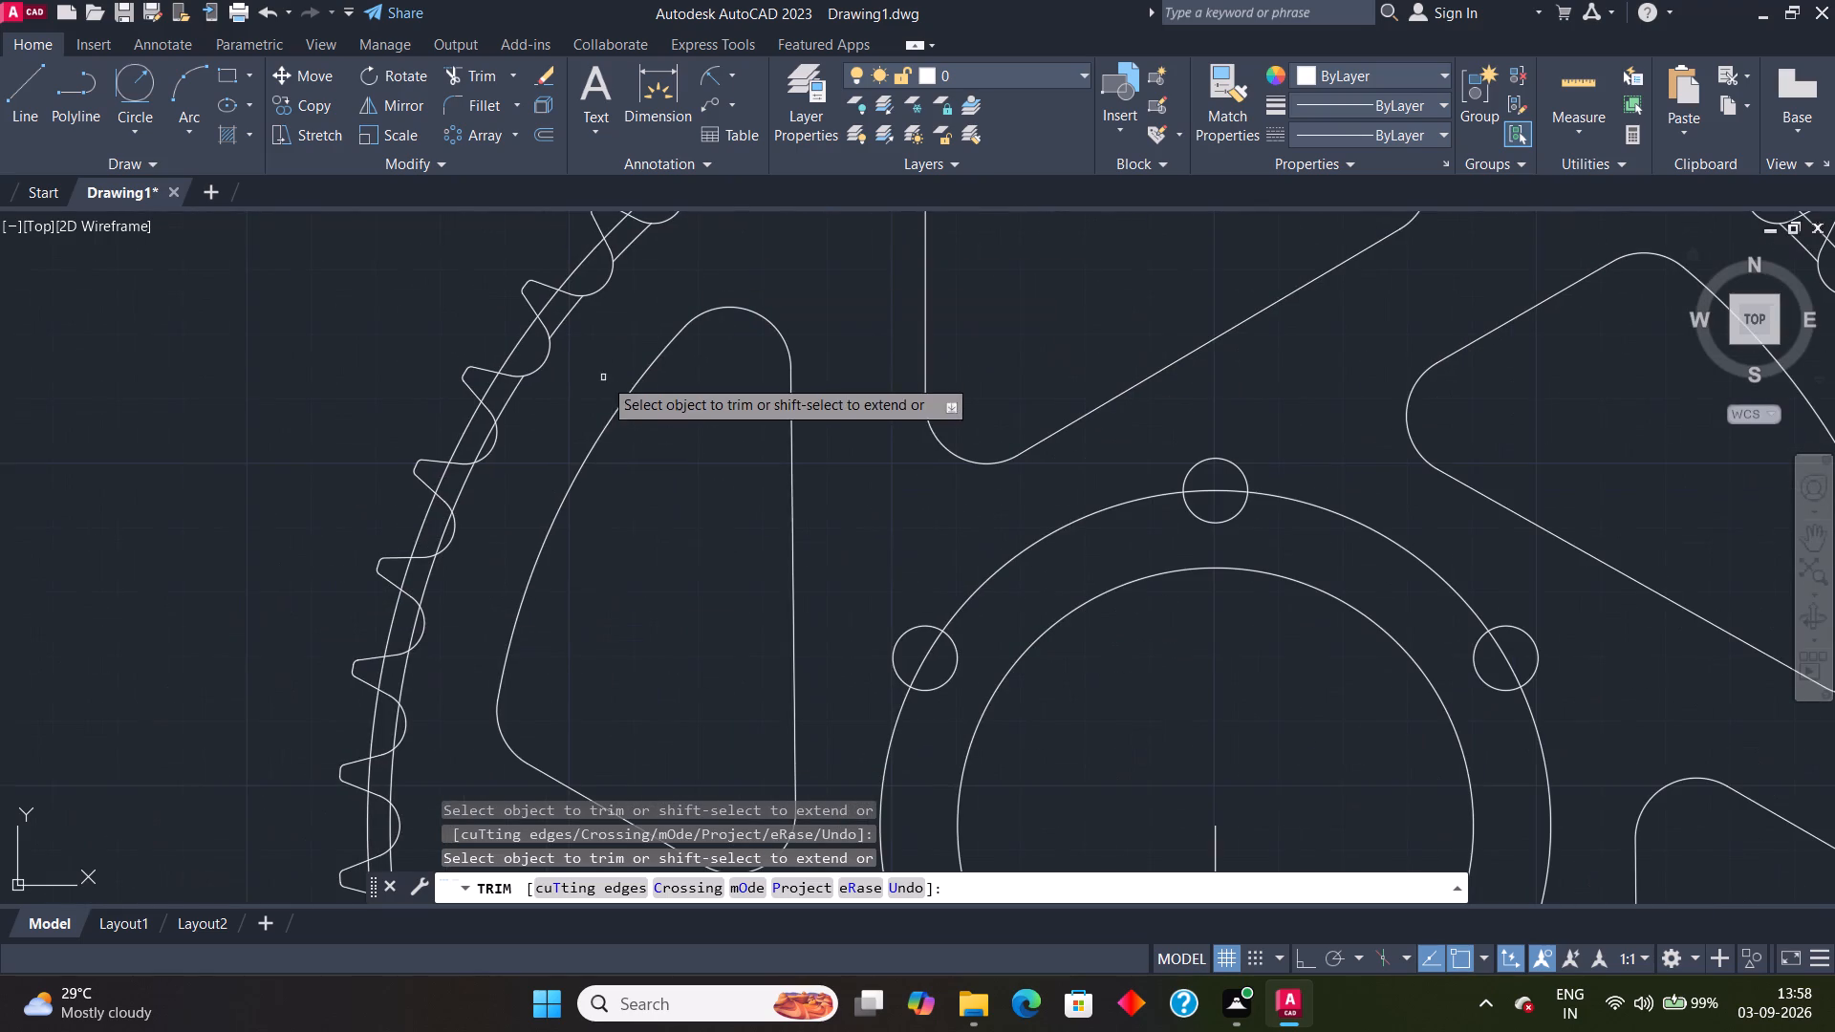
{"action": "left_click", "coordinate": [482, 442]}
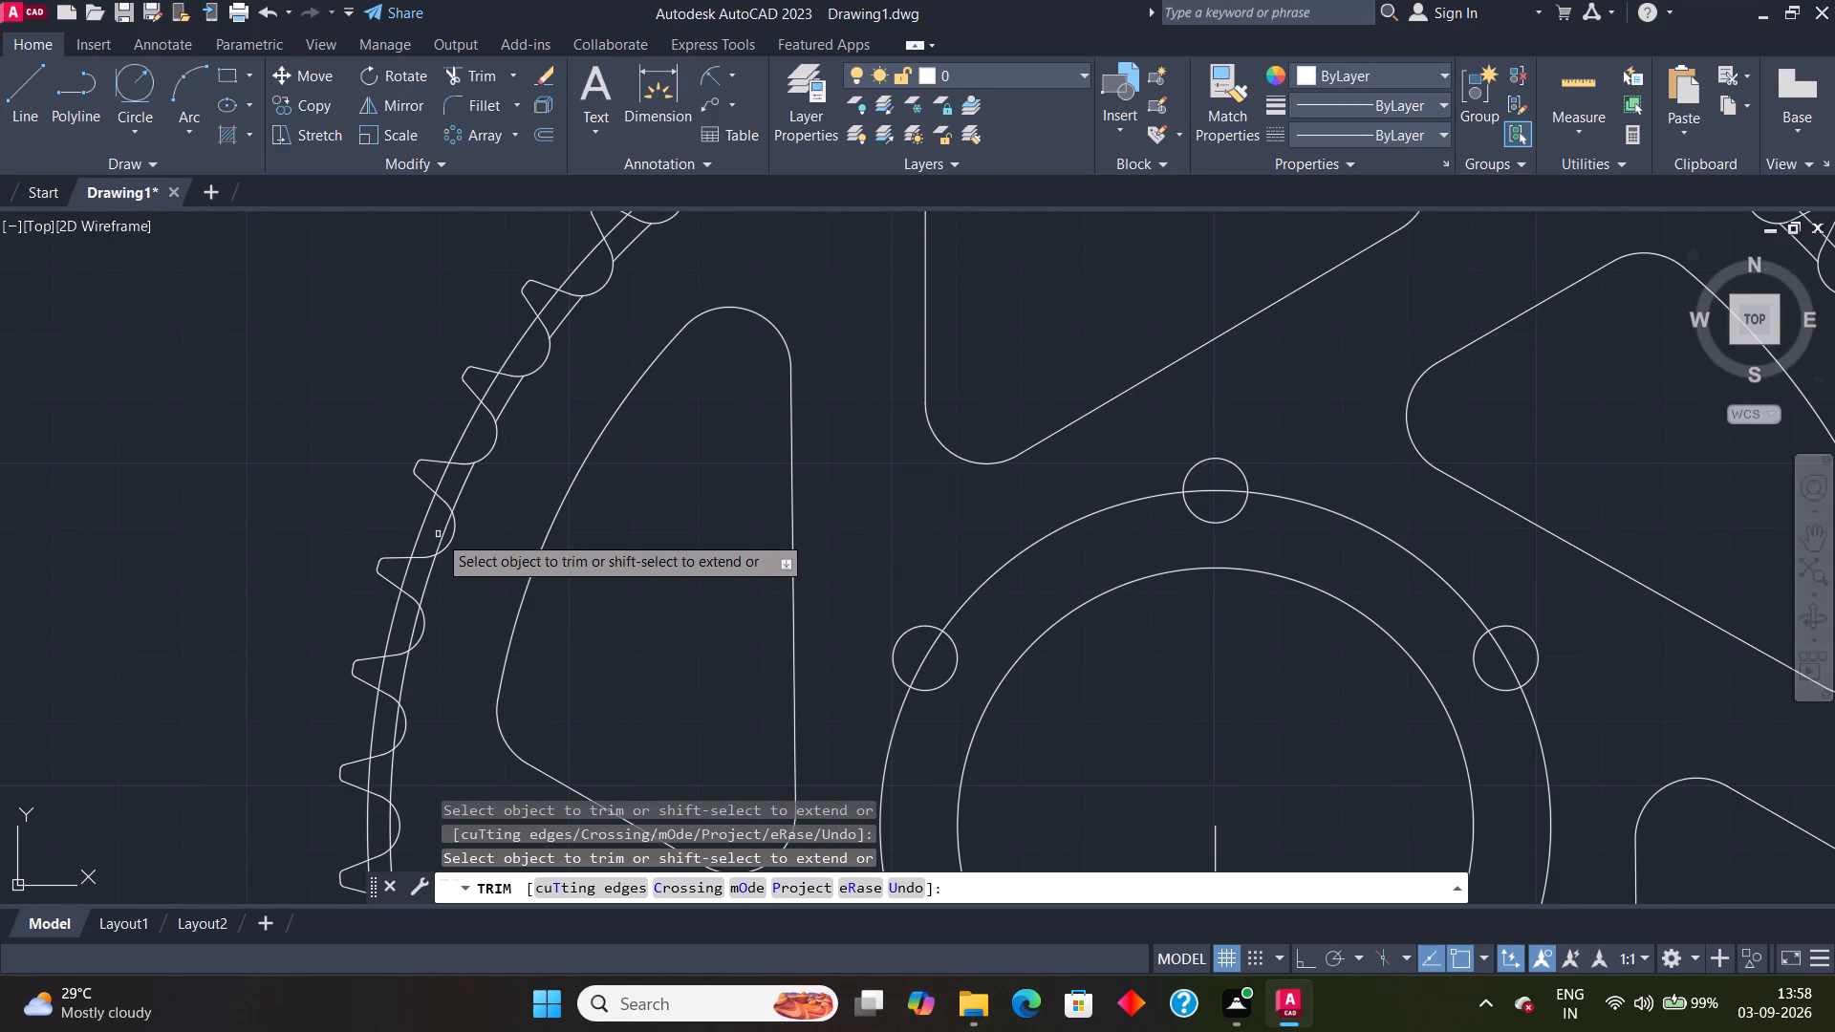
{"action": "left_click", "coordinate": [440, 535]}
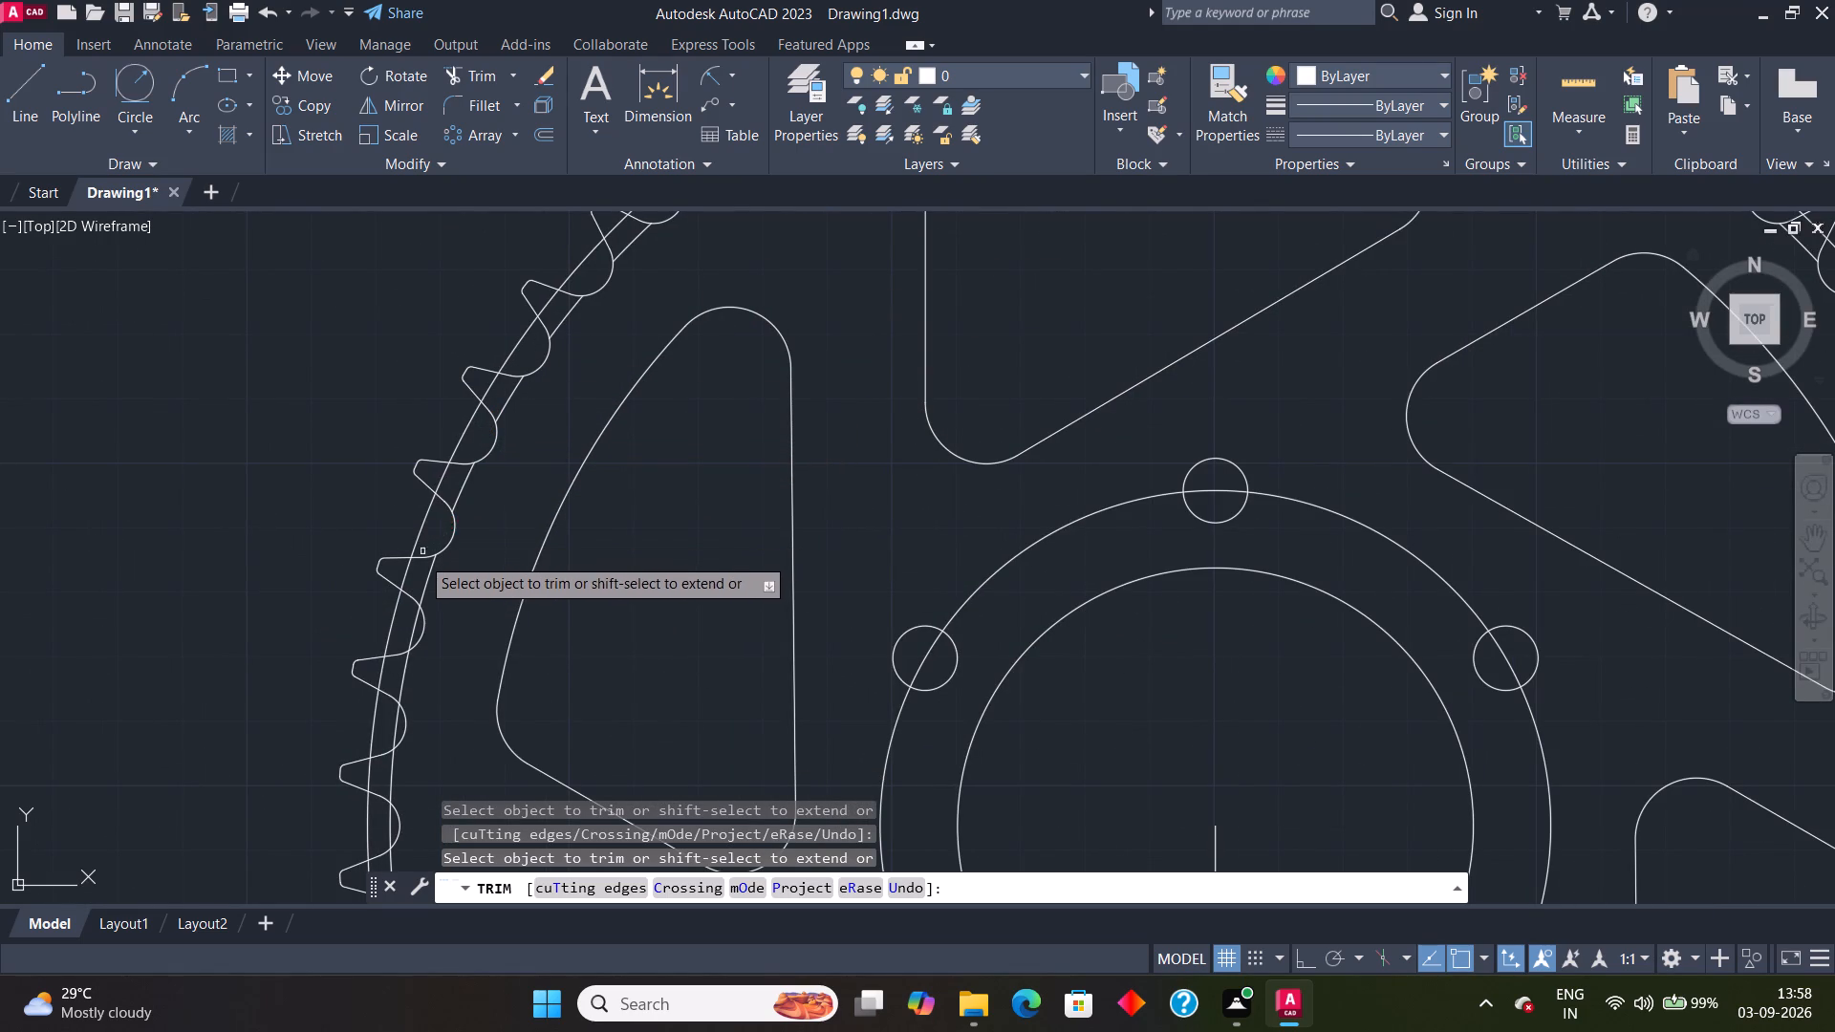
{"action": "scroll", "coordinate": [418, 598], "scroll_direction": "up", "scroll_amount": 1}
{"action": "left_click", "coordinate": [407, 658]}
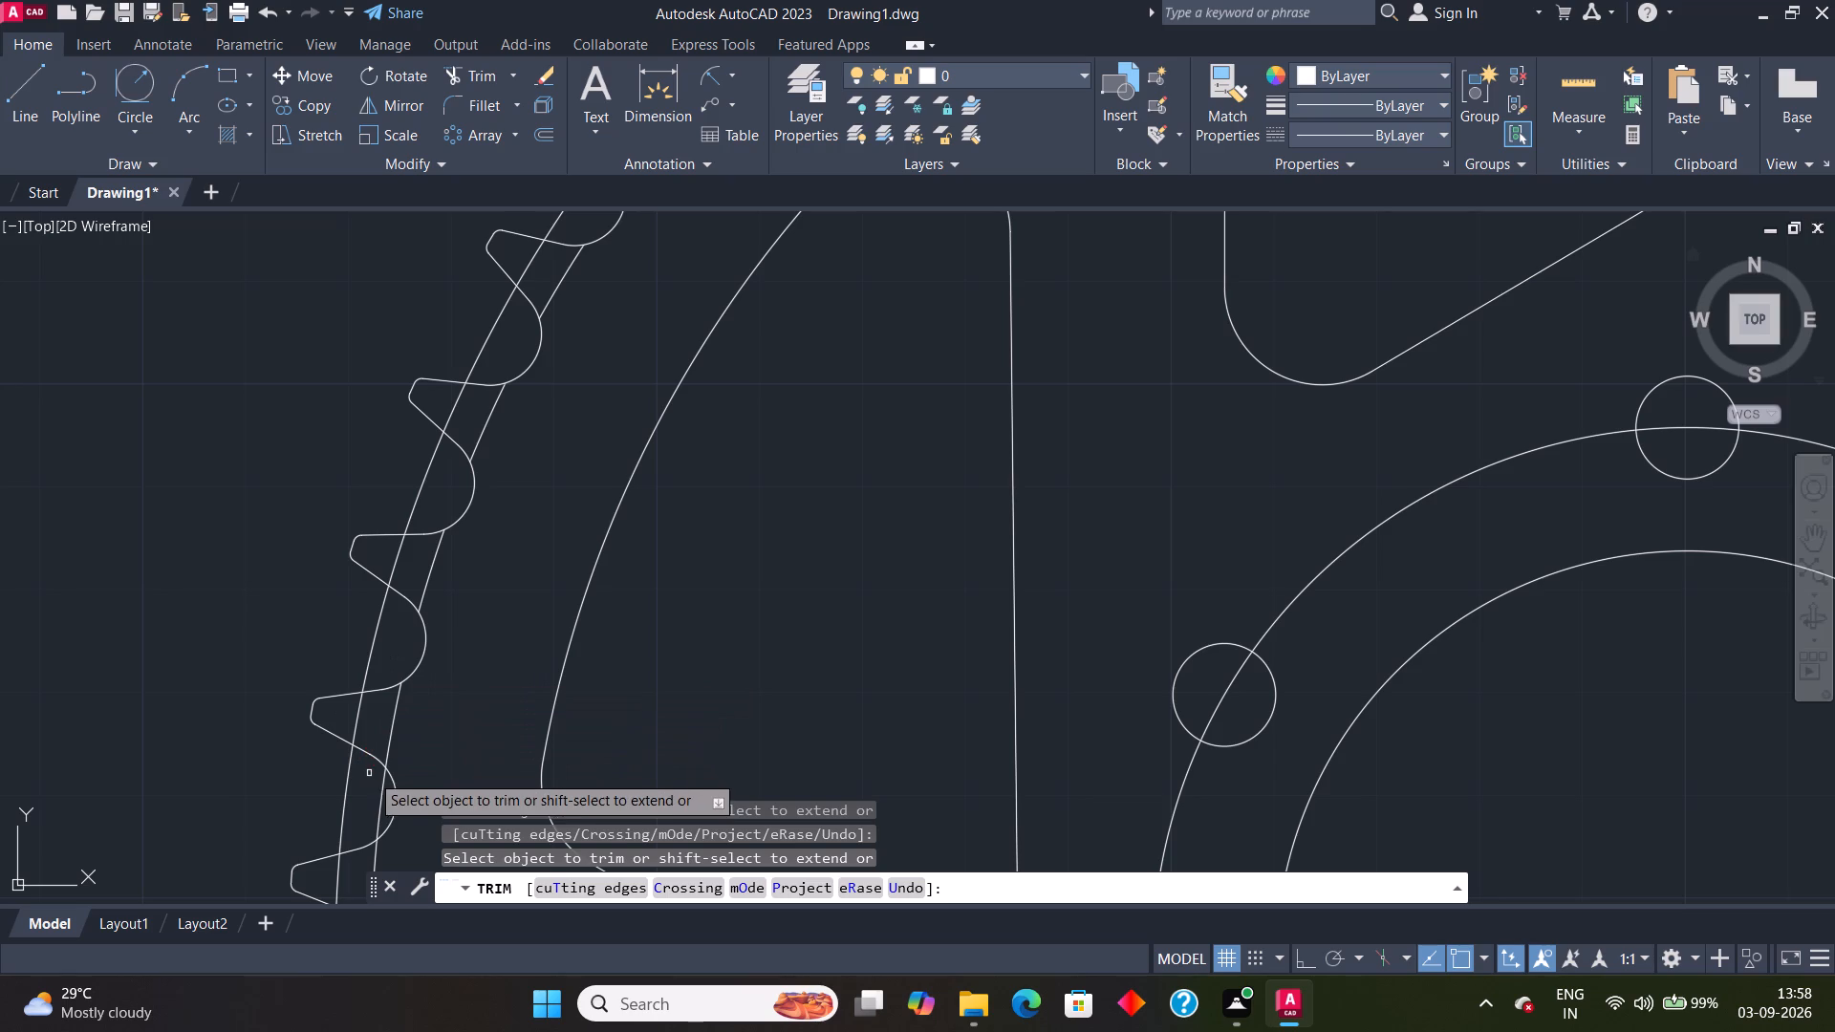
{"action": "left_click", "coordinate": [380, 797]}
Trim the inner remaining rim circle inside the nine o'clock notch and the three notches below it, and end the Trim command.
{"action": "scroll", "coordinate": [619, 705], "scroll_direction": "down", "scroll_amount": 1}
{"action": "middle_click_drag", "start_coordinate": [666, 688], "coordinate": [474, 155]}
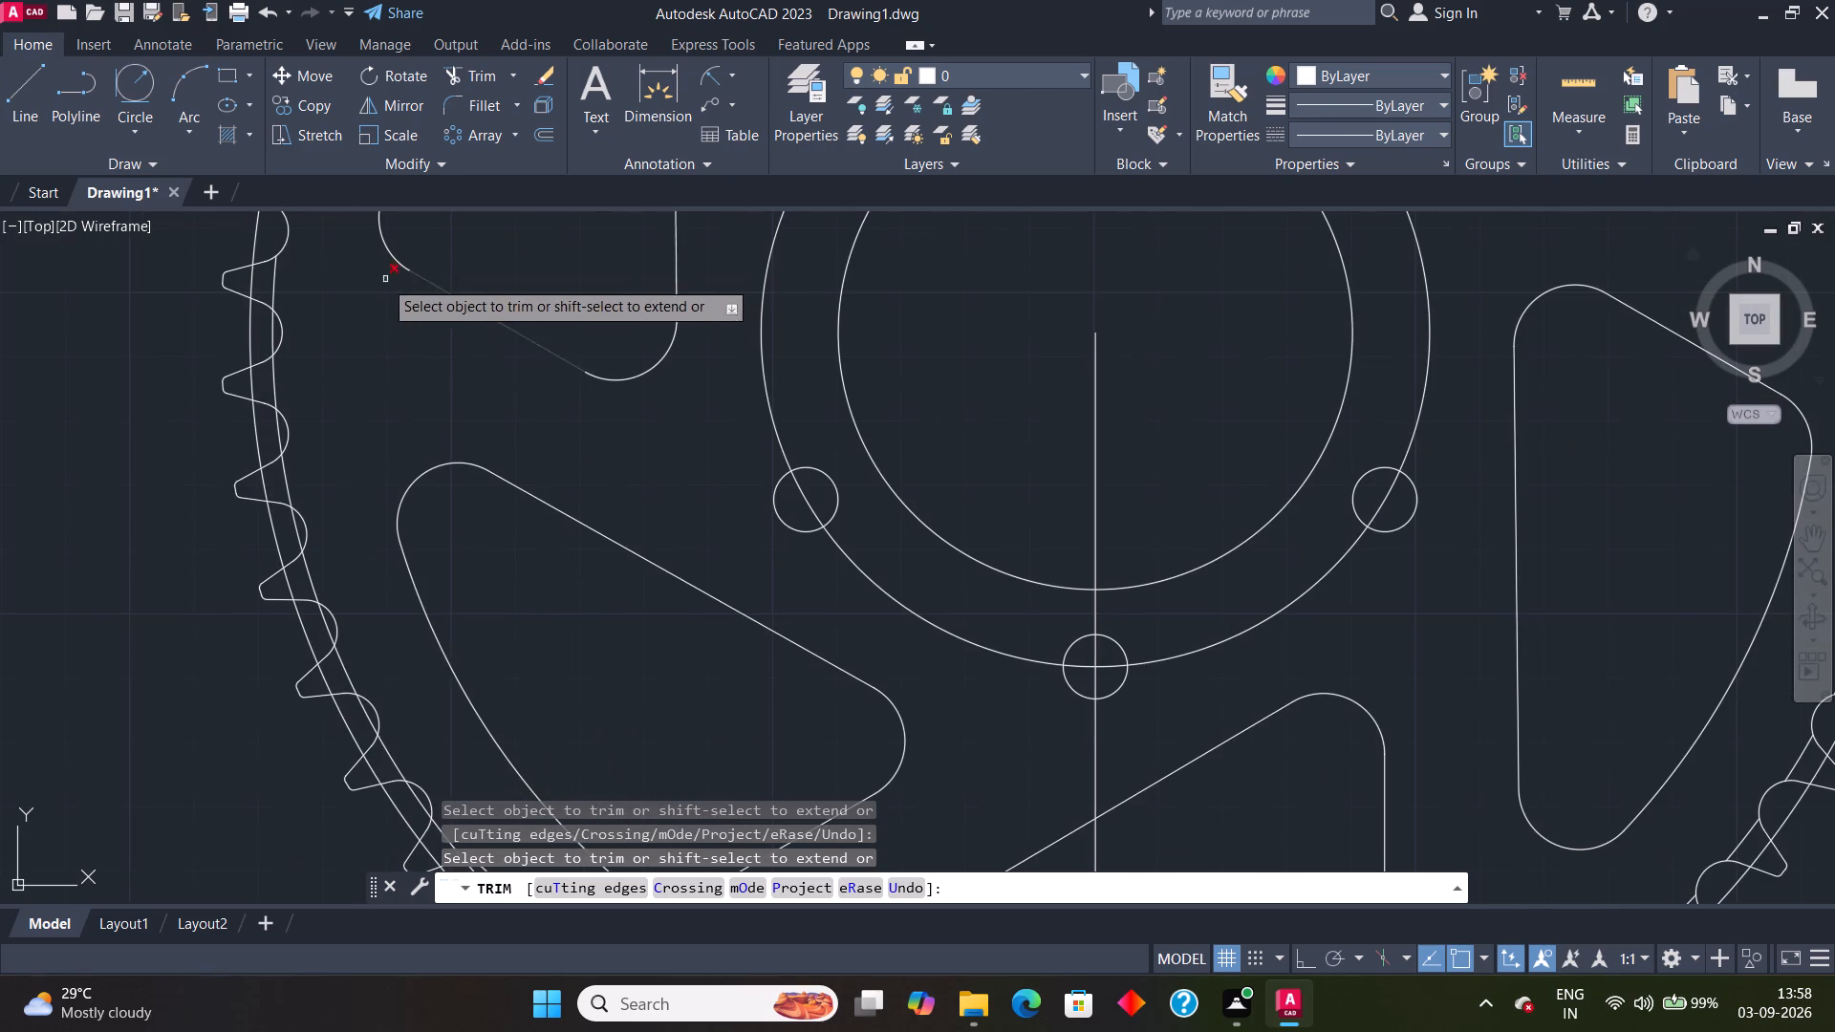
{"action": "left_click", "coordinate": [274, 339]}
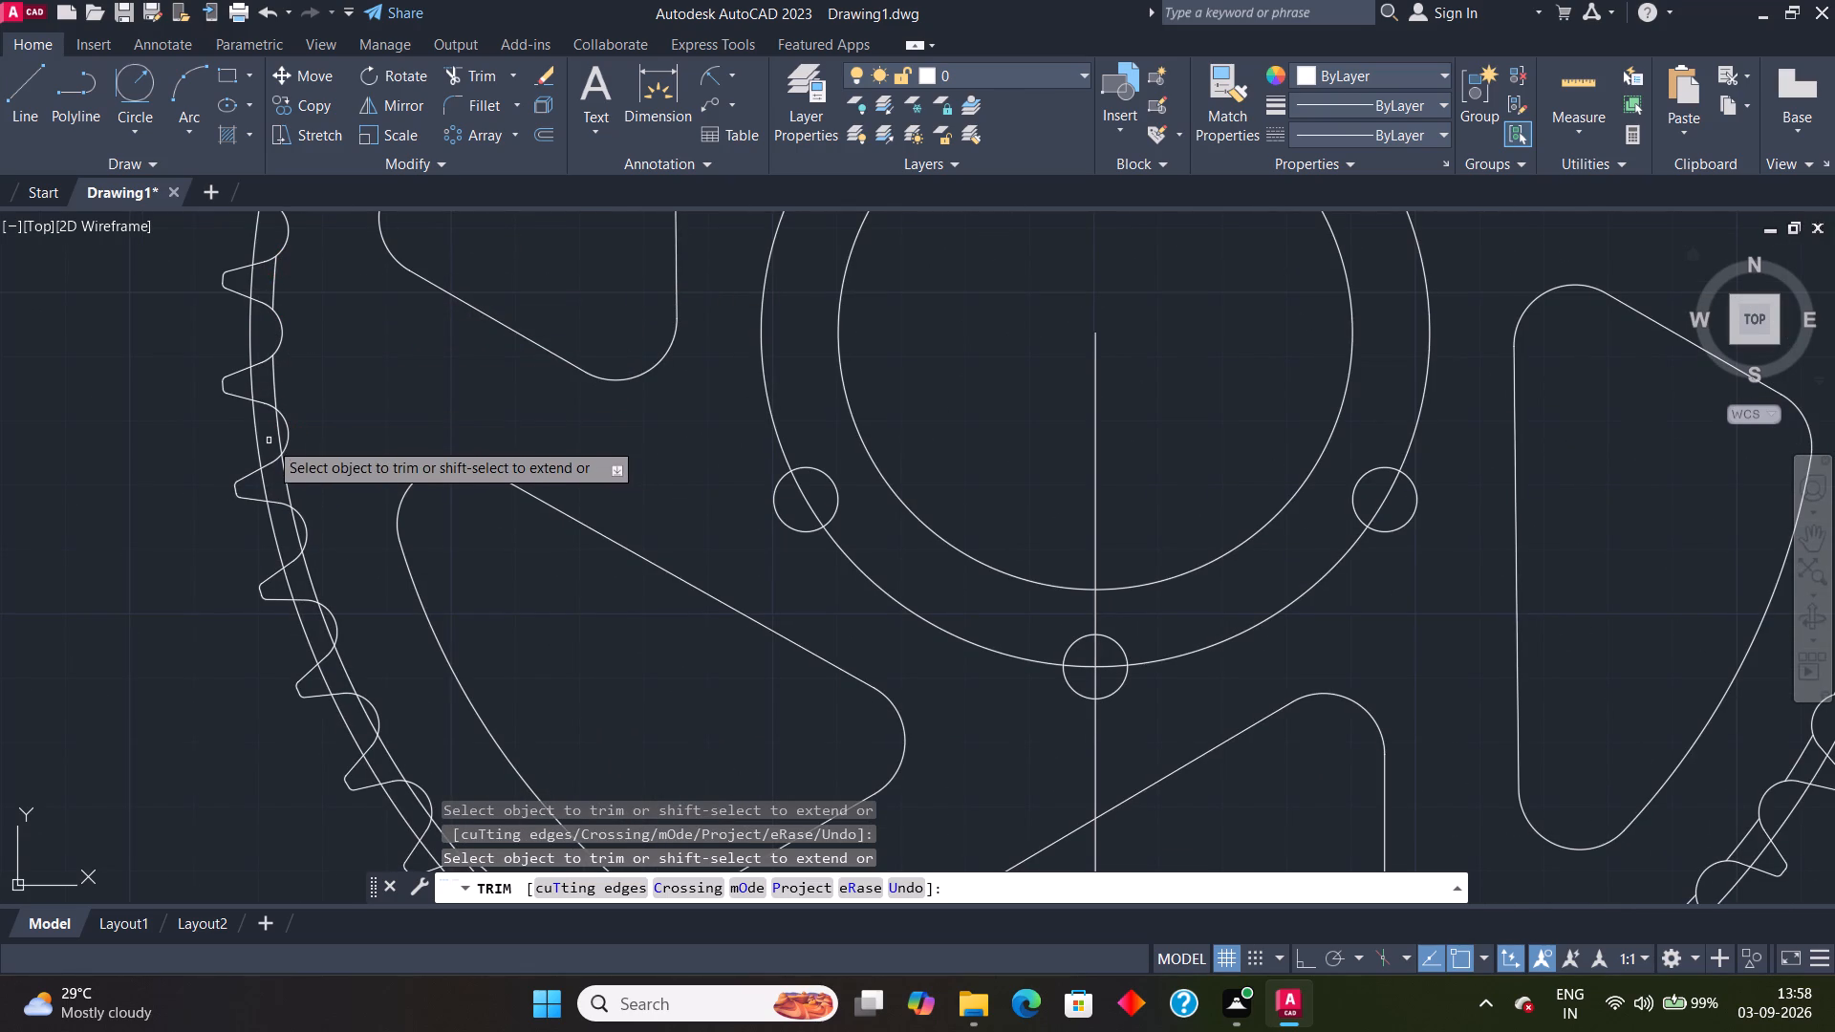
{"action": "left_click", "coordinate": [279, 433]}
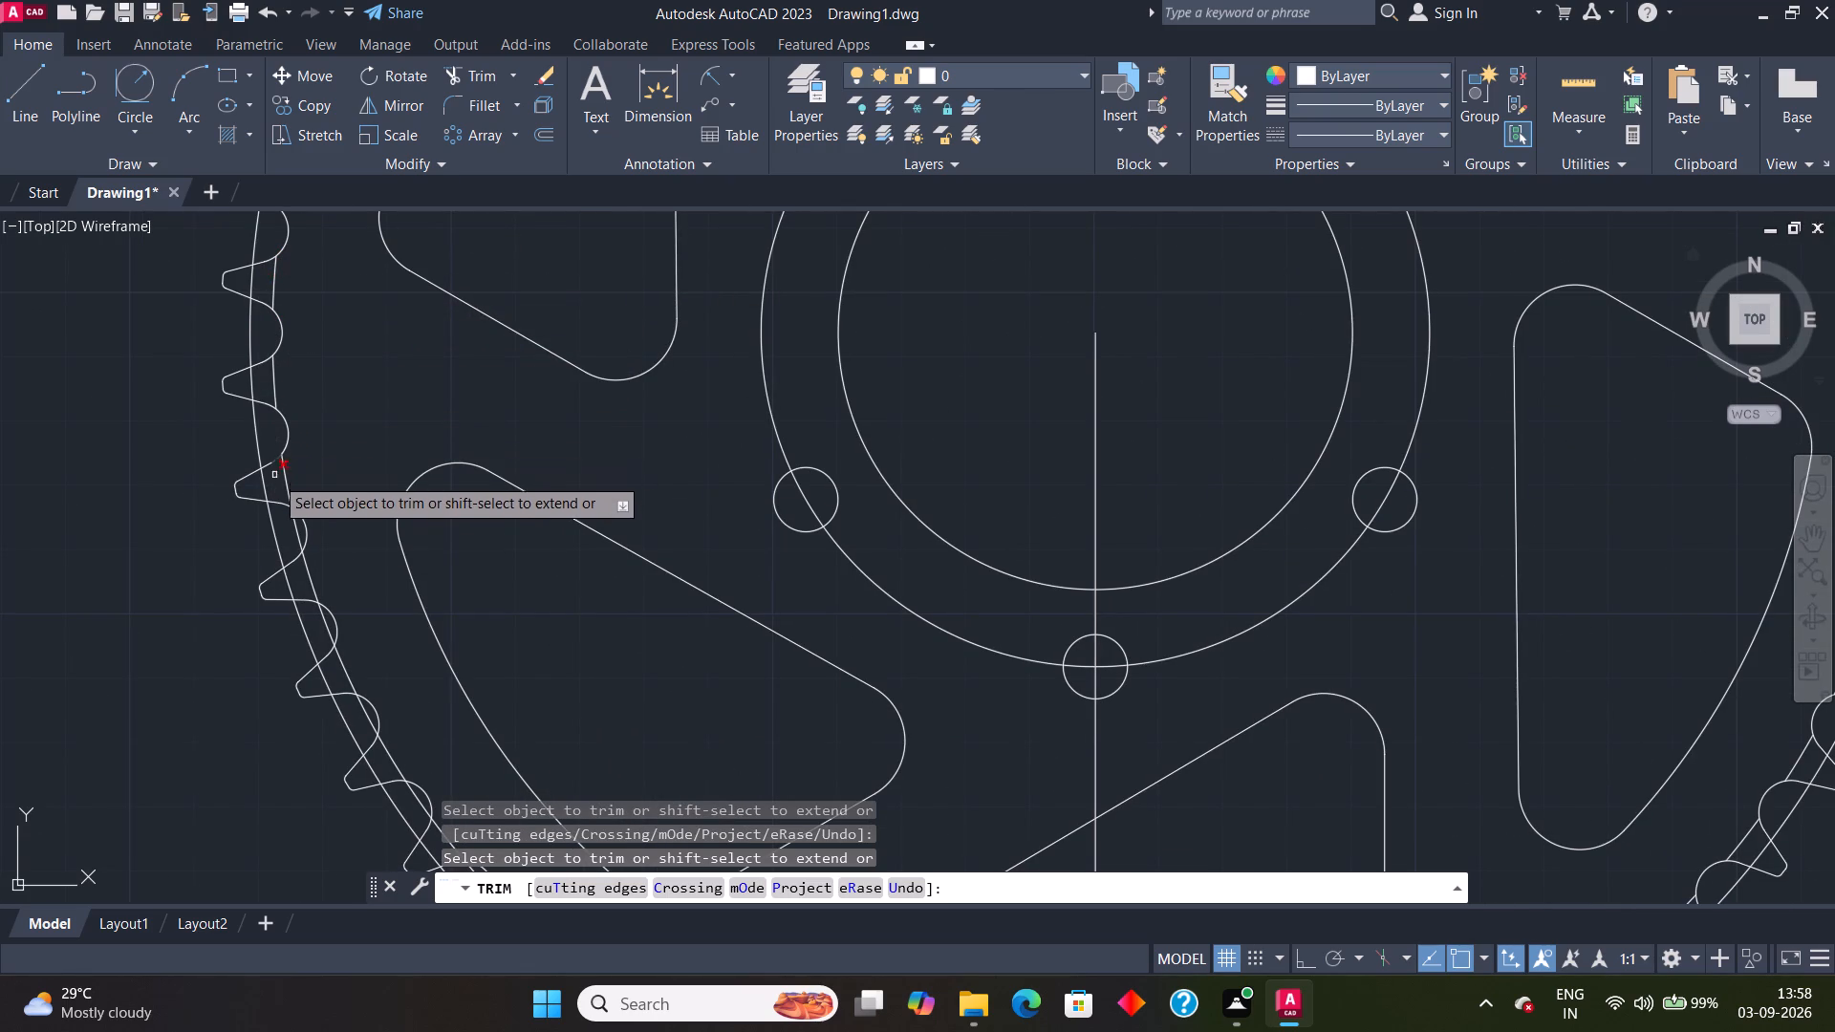
{"action": "left_click", "coordinate": [292, 526]}
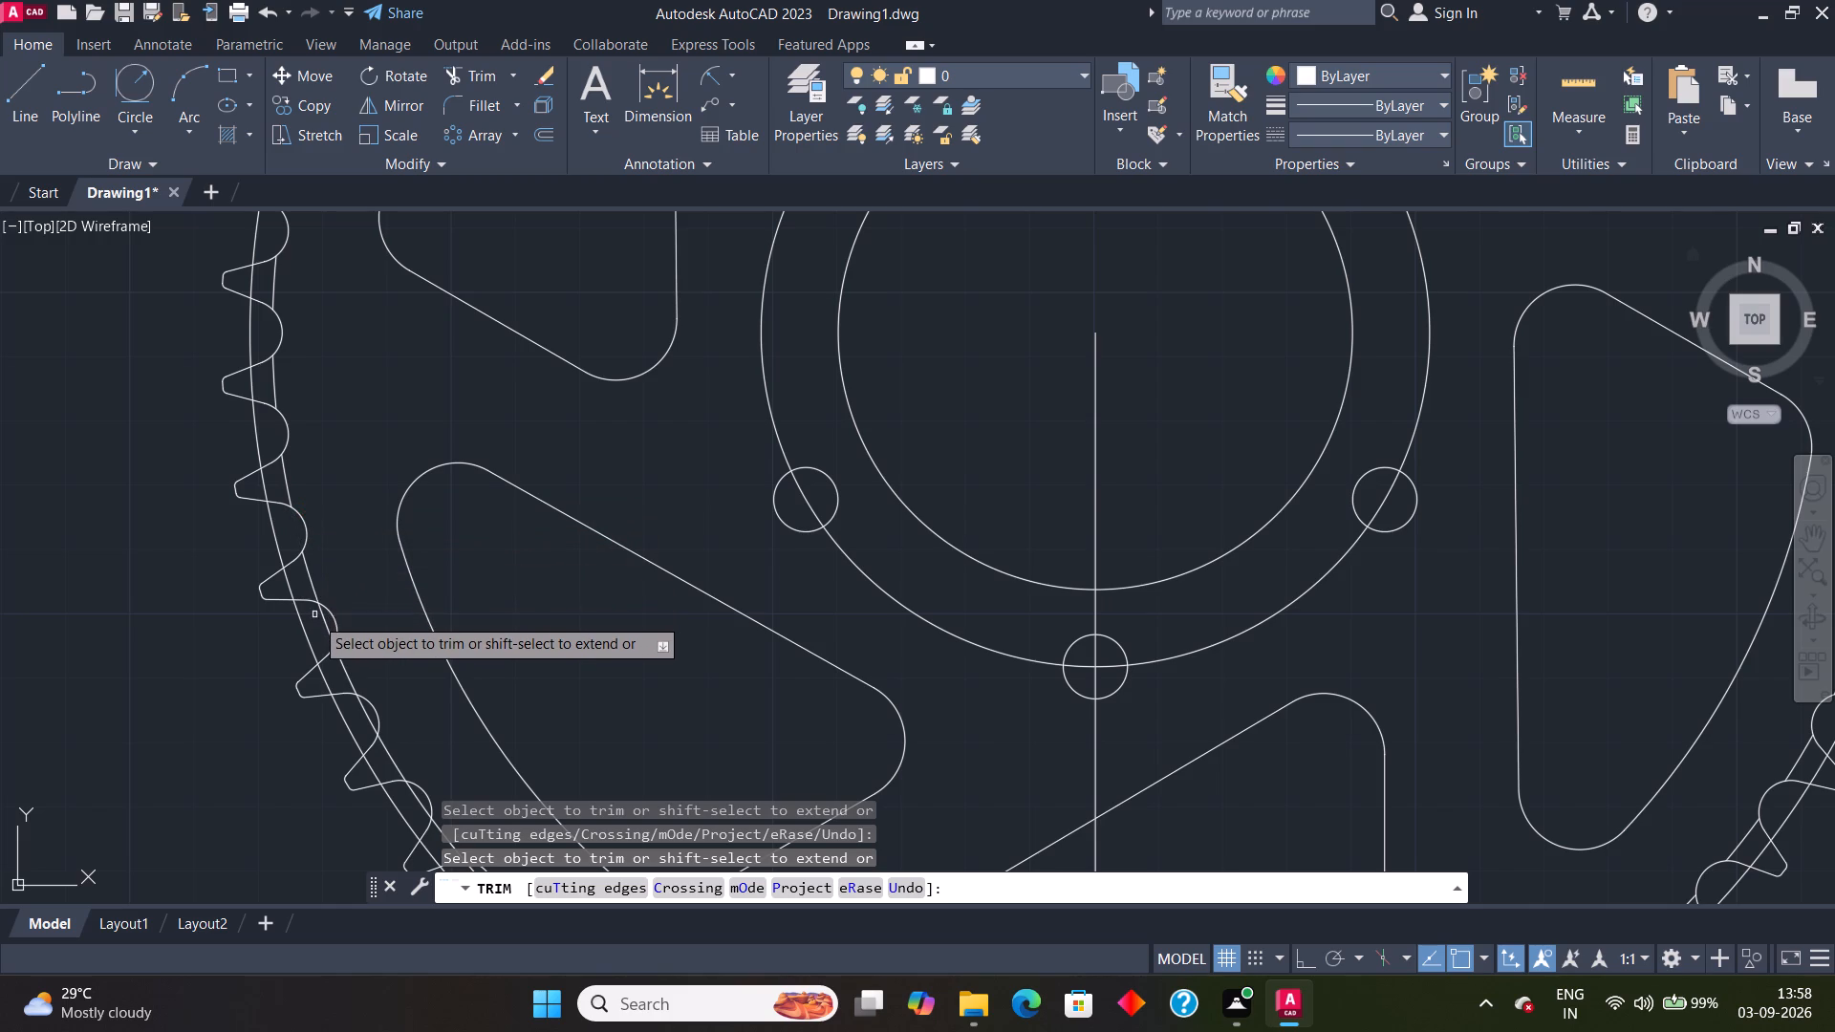
{"action": "left_click", "coordinate": [322, 621]}
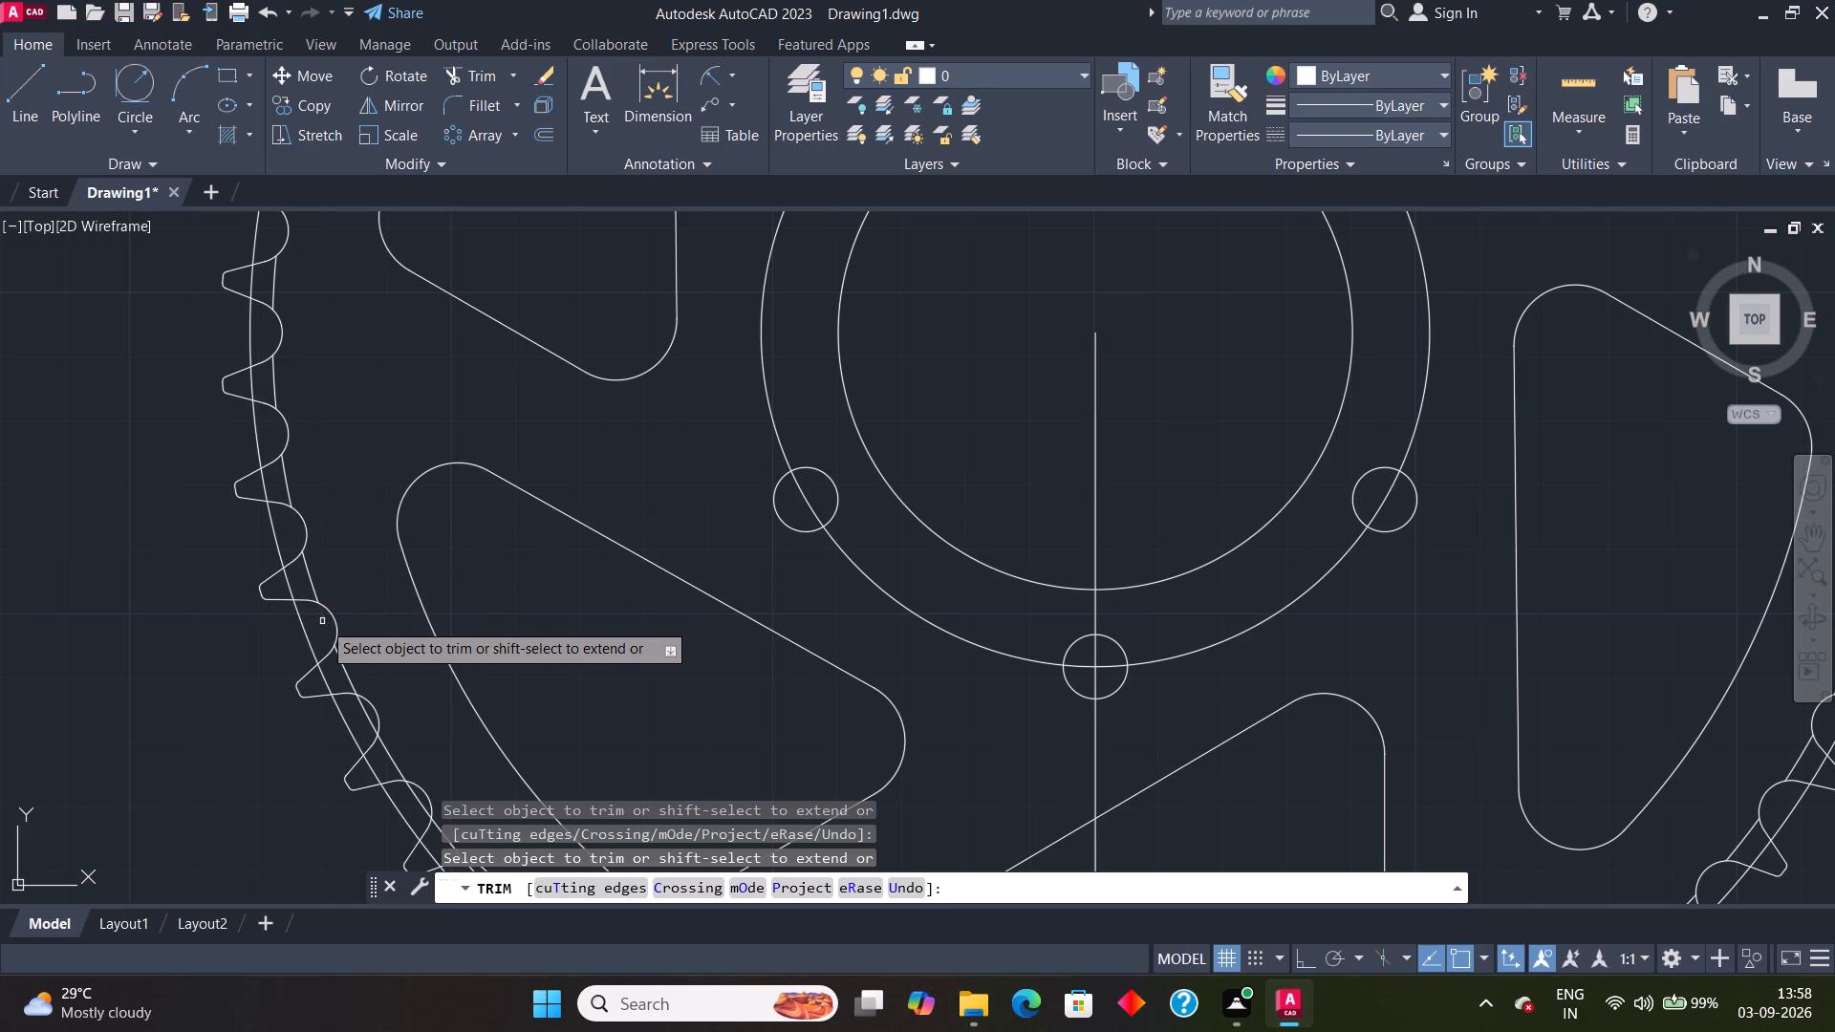
{"action": "key", "text": "Escape"}
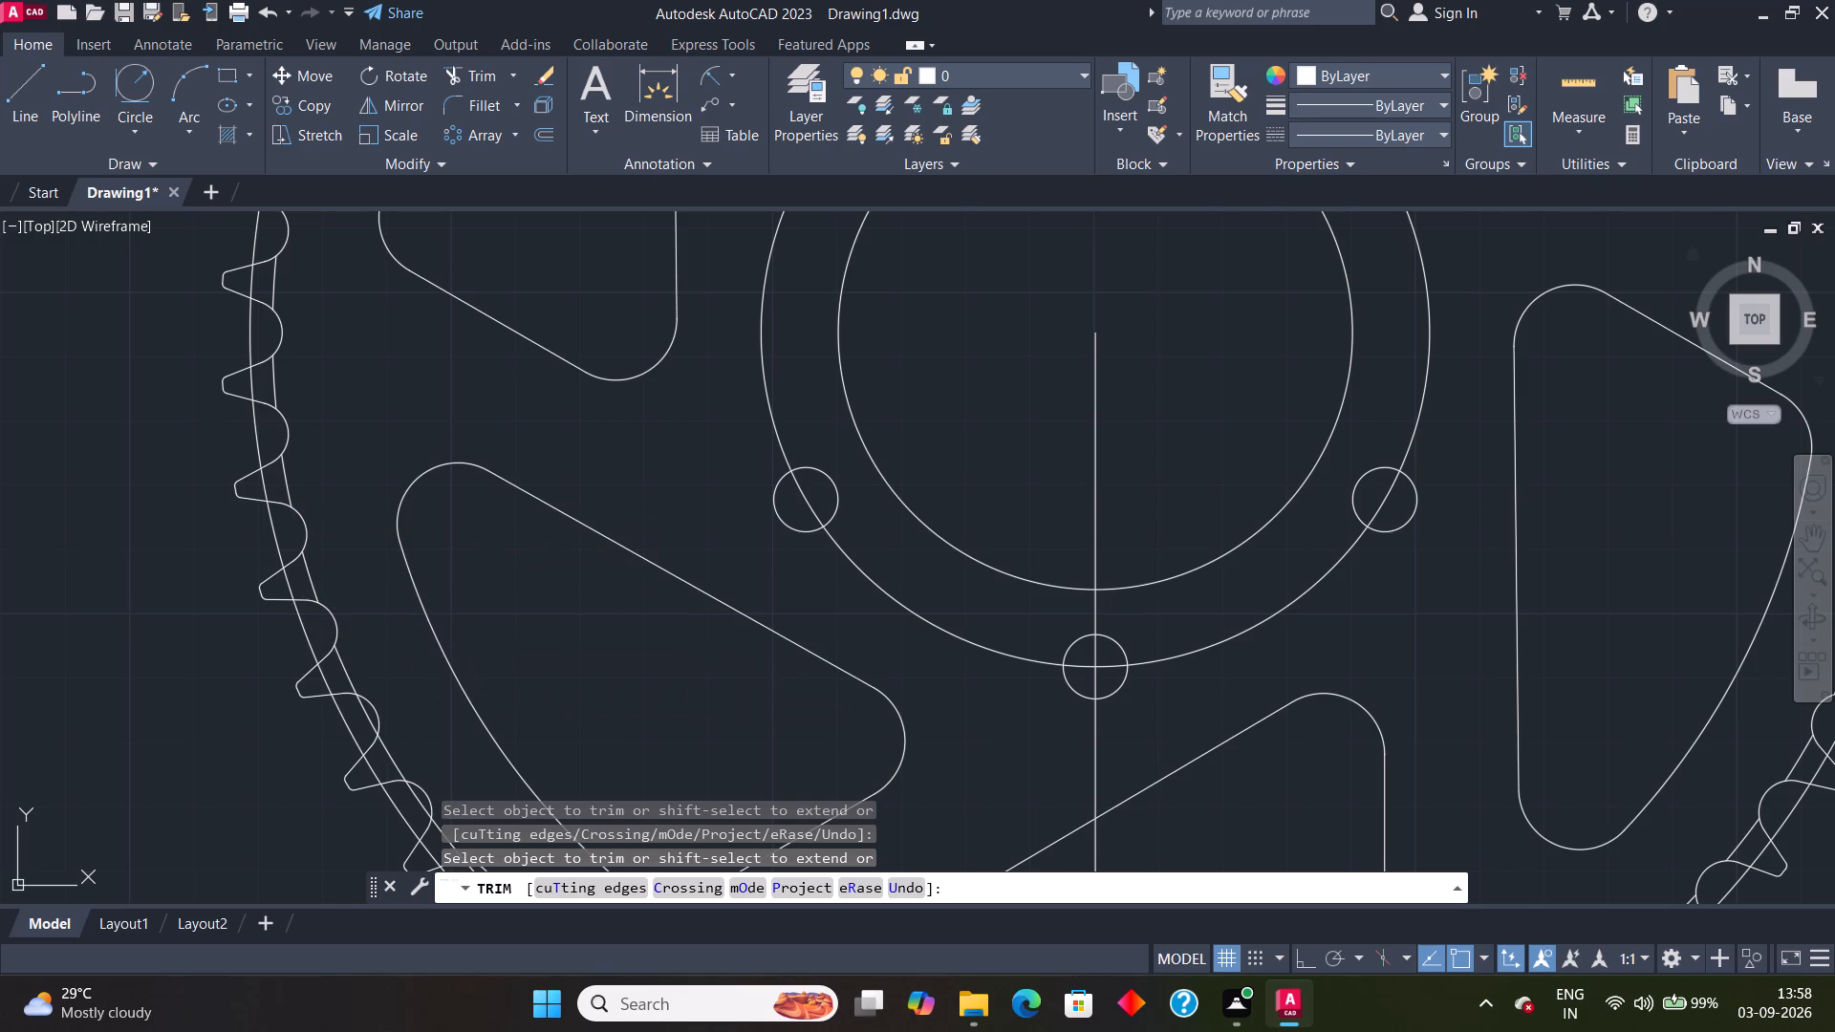
Restart Trim and cut the inner remaining rim circle inside the next six notches along the wheel's lower-left rim.
{"action": "key", "text": "space"}
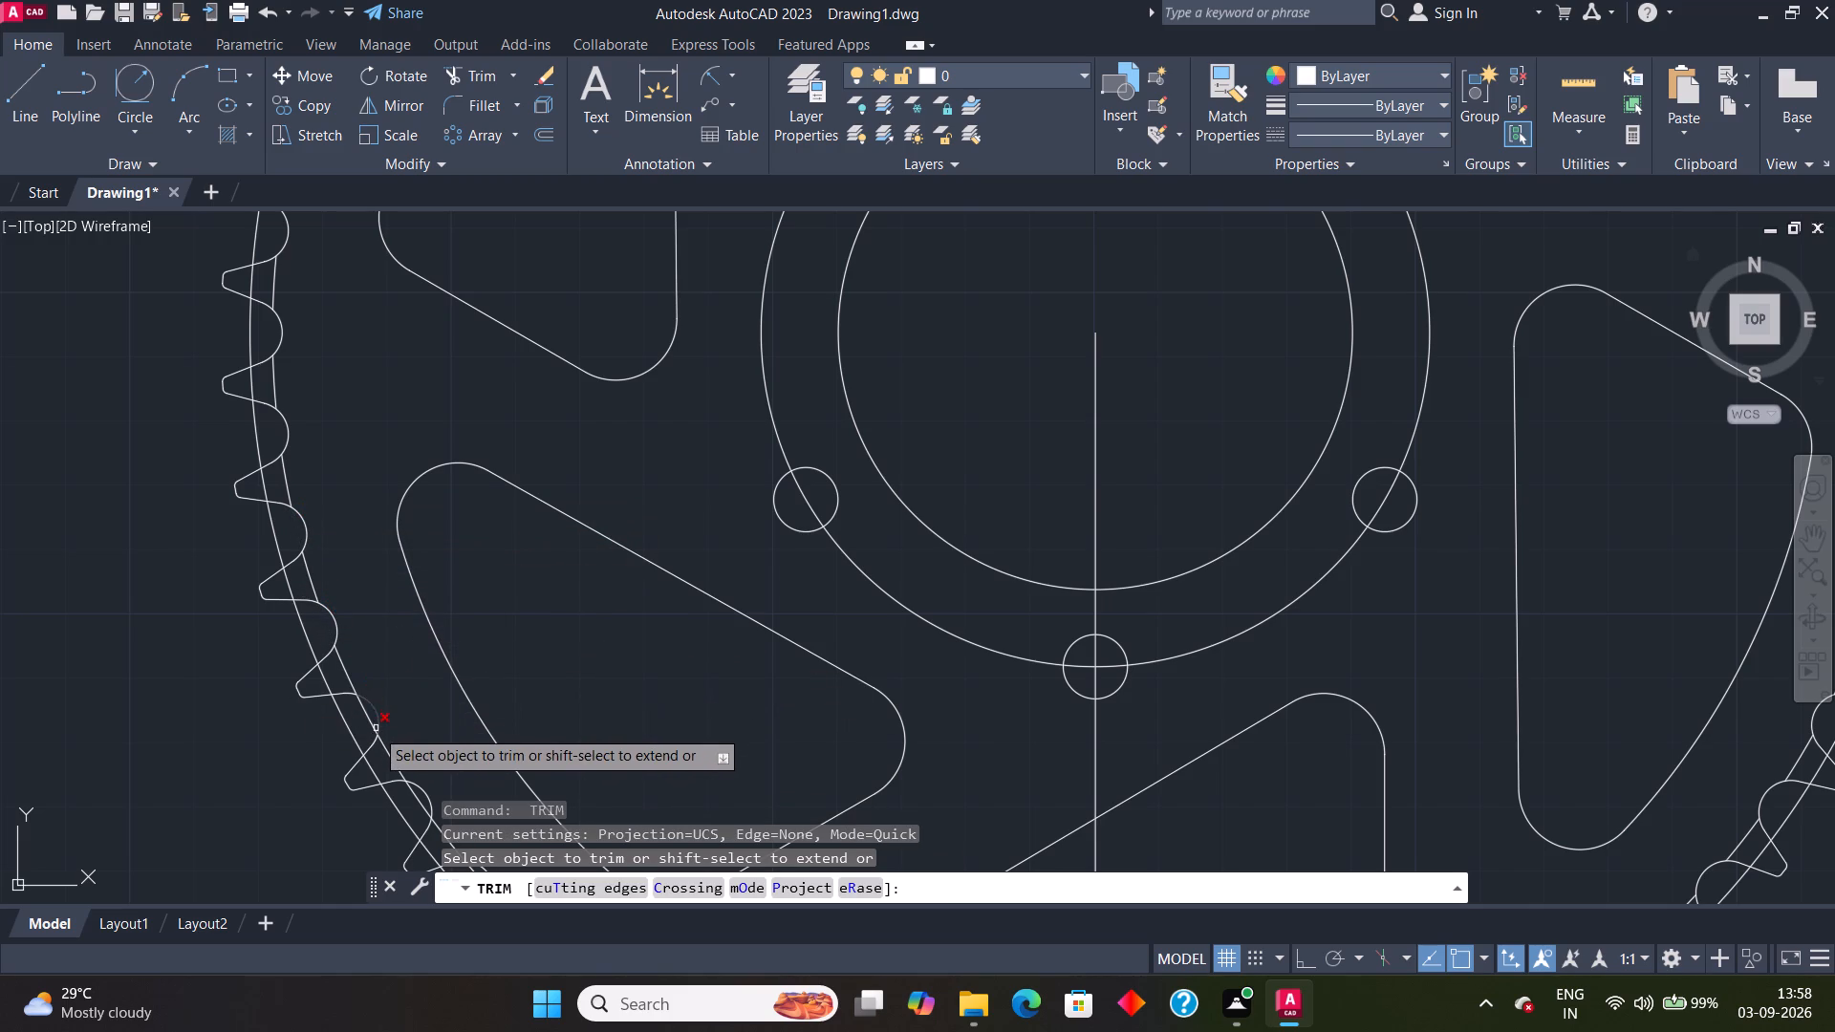
{"action": "left_click", "coordinate": [371, 724]}
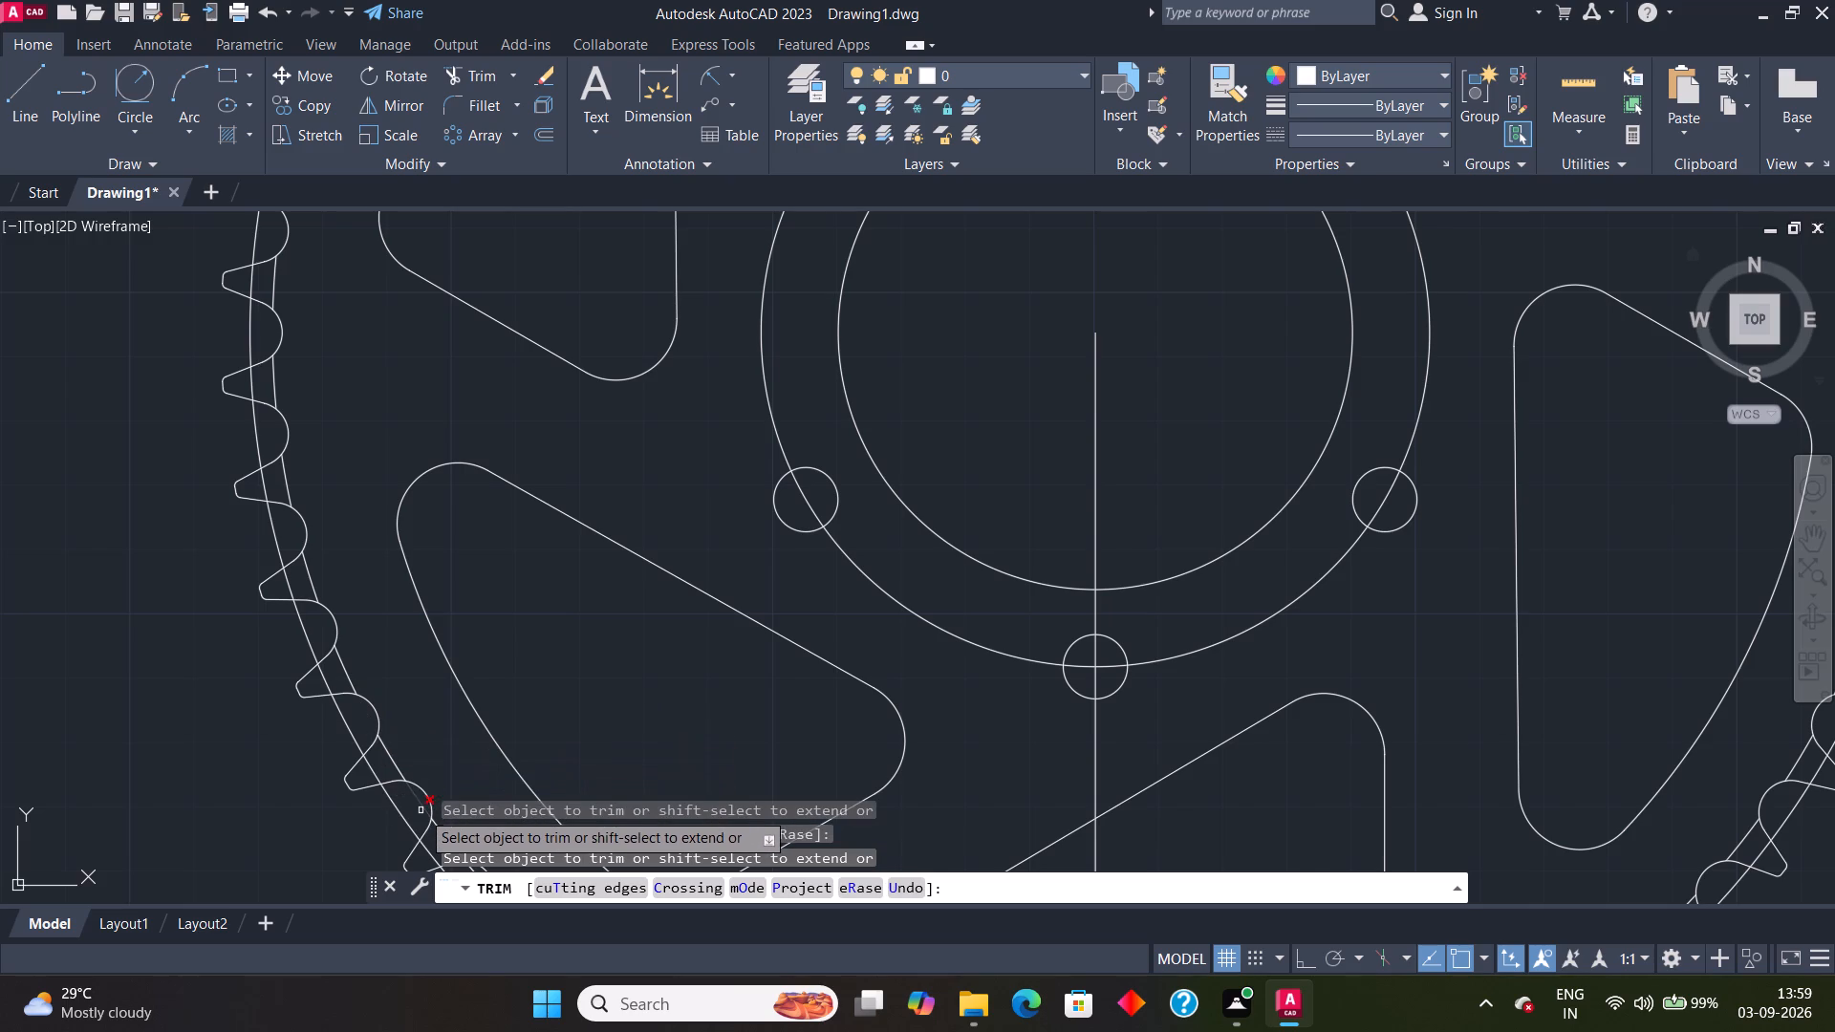
{"action": "left_click", "coordinate": [421, 810]}
{"action": "middle_click_drag", "start_coordinate": [460, 765], "coordinate": [248, 498]}
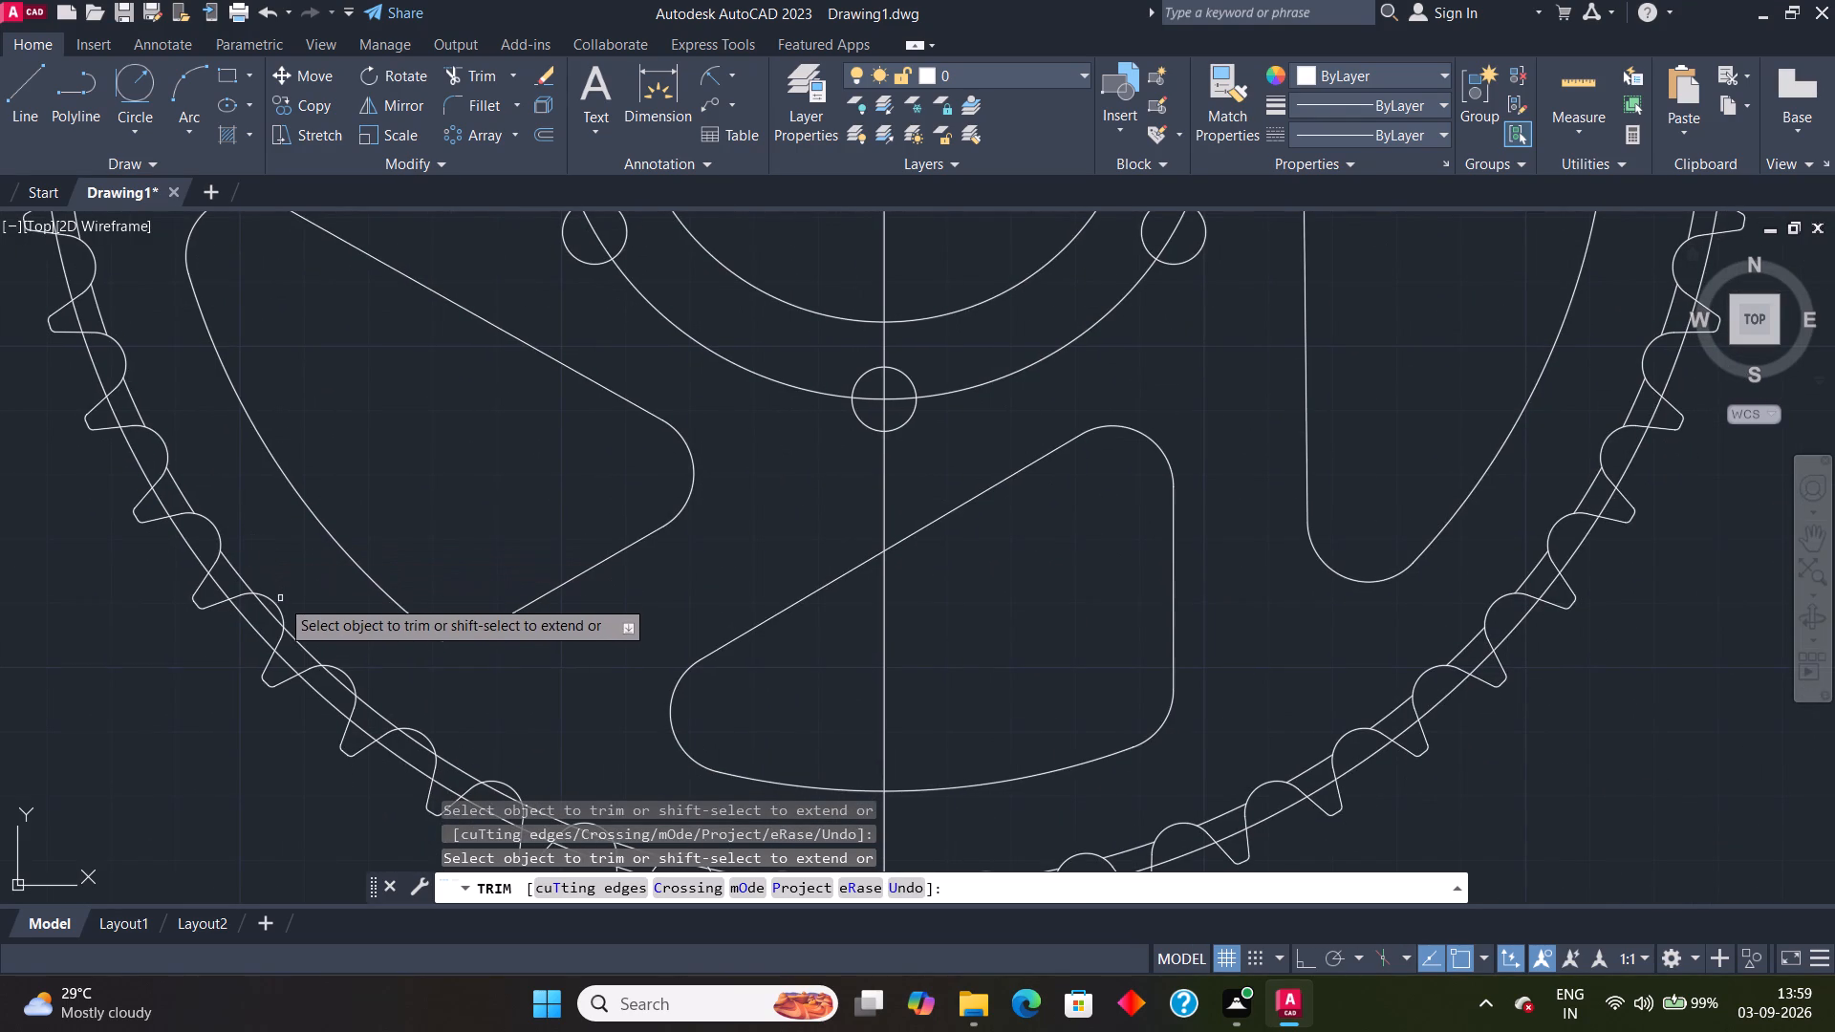
{"action": "left_click", "coordinate": [272, 614]}
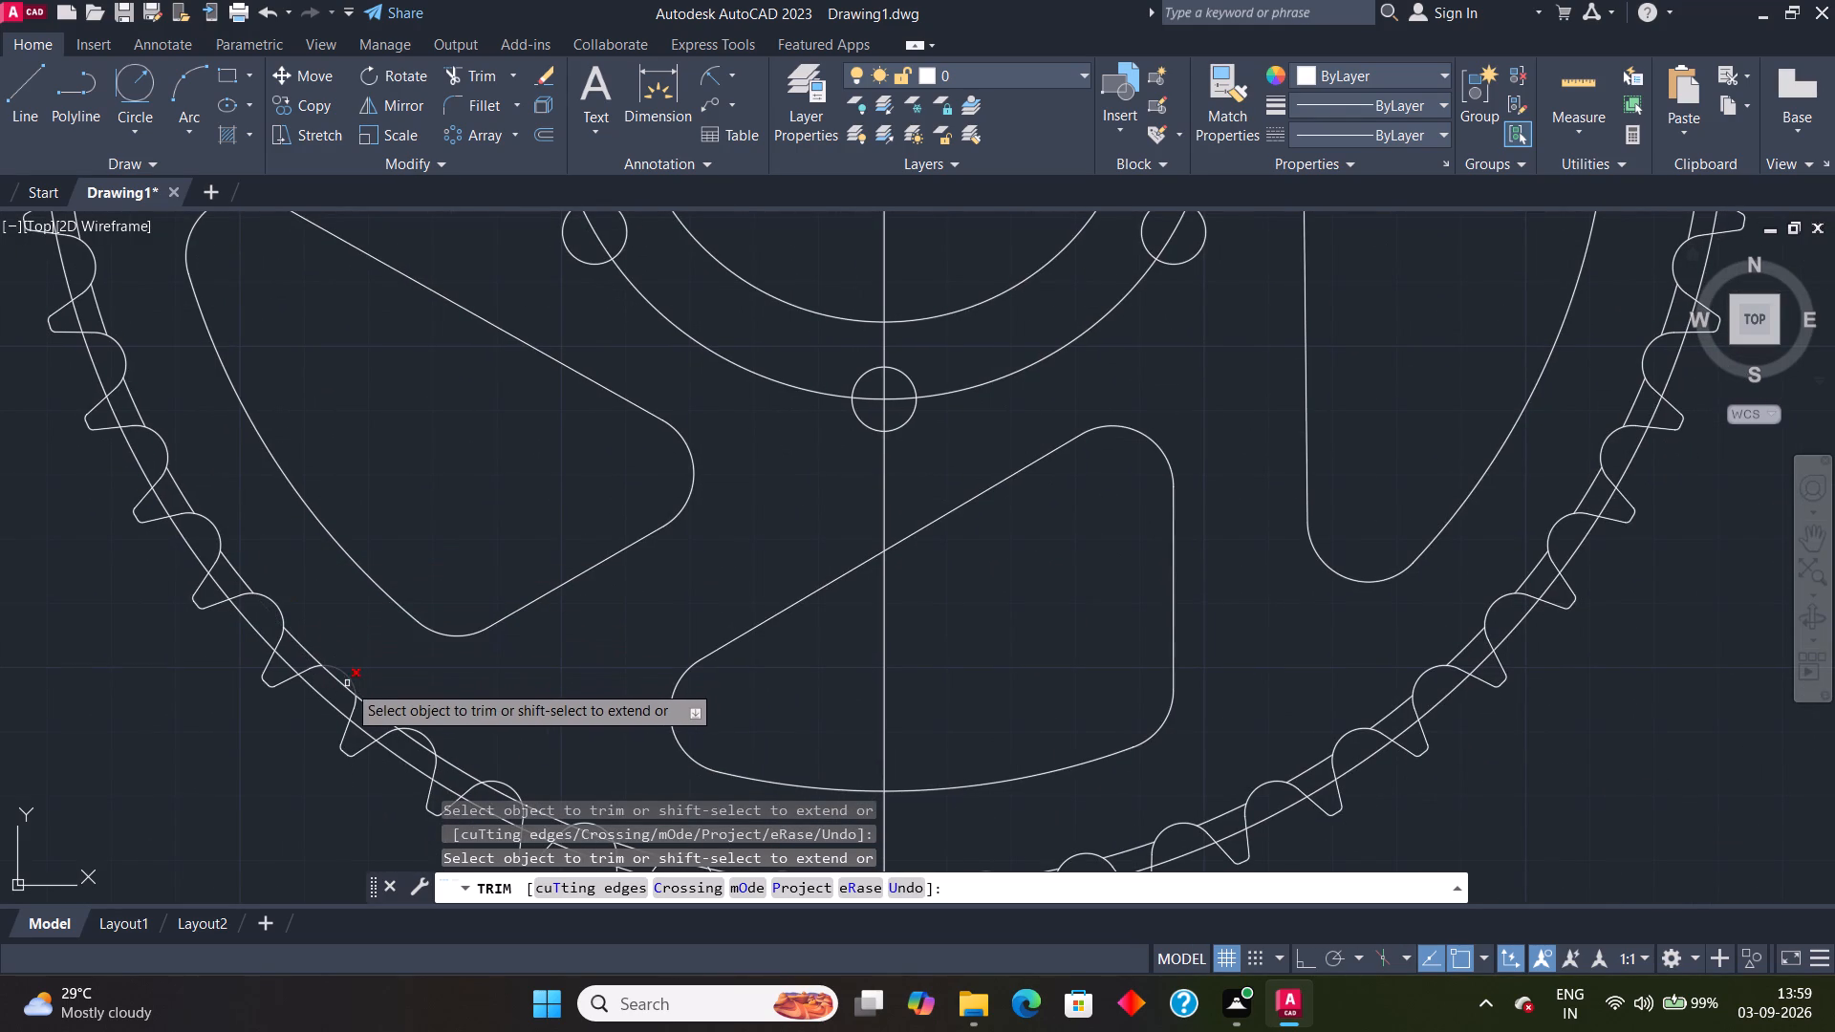
{"action": "left_click", "coordinate": [340, 683]}
{"action": "left_click", "coordinate": [421, 741]}
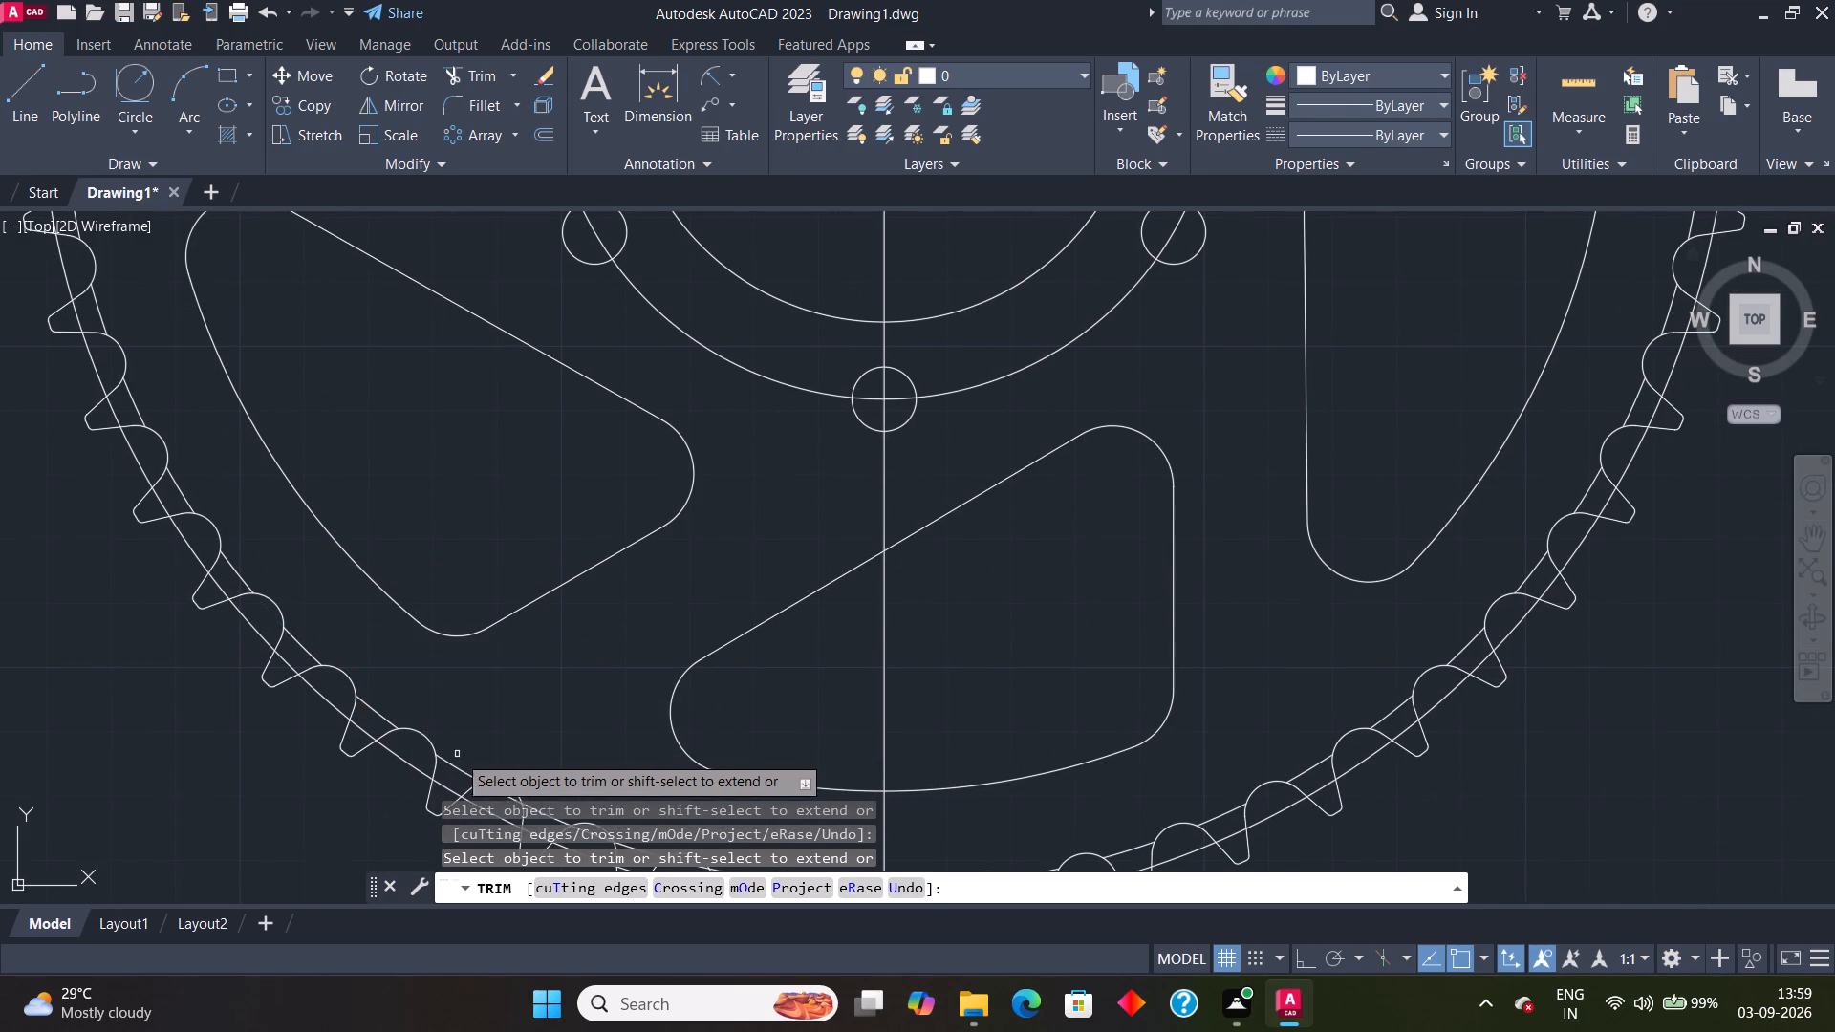
{"action": "left_click", "coordinate": [508, 799]}
Trim the inner remaining rim circle inside the last two uncut notches before the wheel's bottom centre, and end the Trim command.
{"action": "scroll", "coordinate": [560, 737], "scroll_direction": "down", "scroll_amount": 1}
{"action": "middle_click_drag", "start_coordinate": [547, 736], "coordinate": [410, 553]}
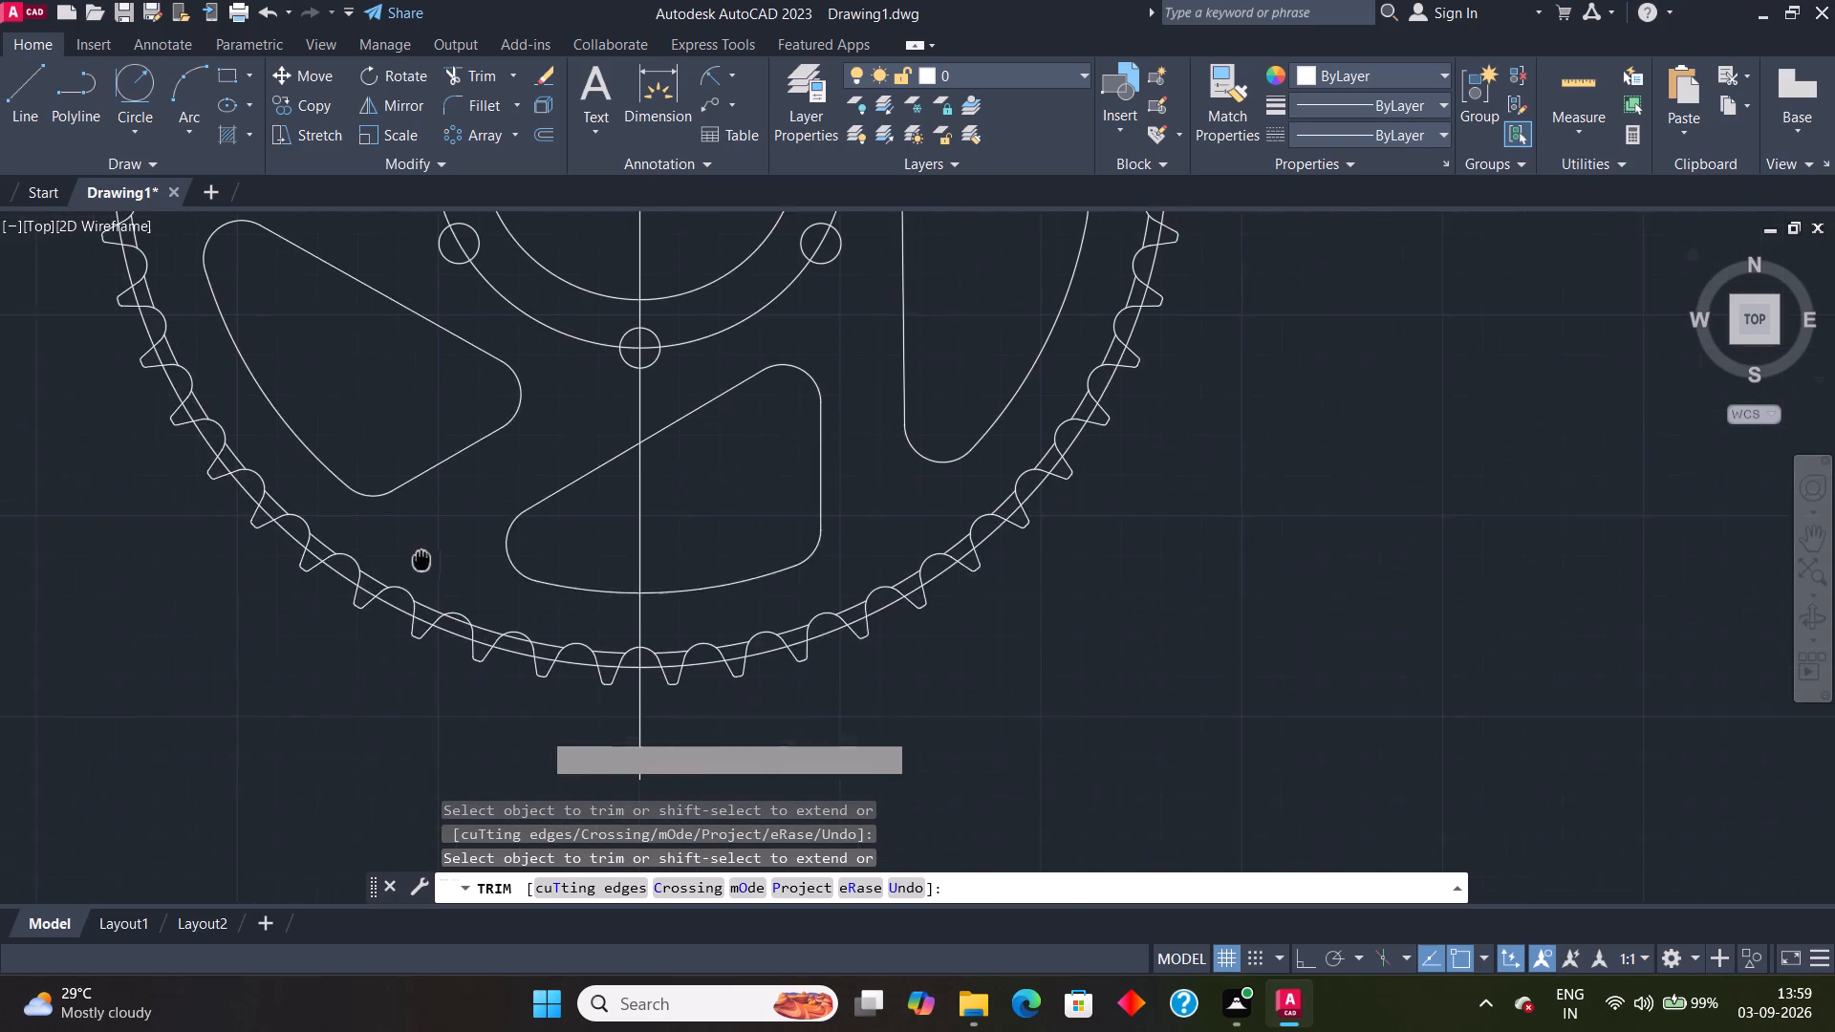
{"action": "middle_click_drag", "start_coordinate": [410, 553], "coordinate": [407, 551]}
{"action": "scroll", "coordinate": [408, 574], "scroll_direction": "up", "scroll_amount": 2}
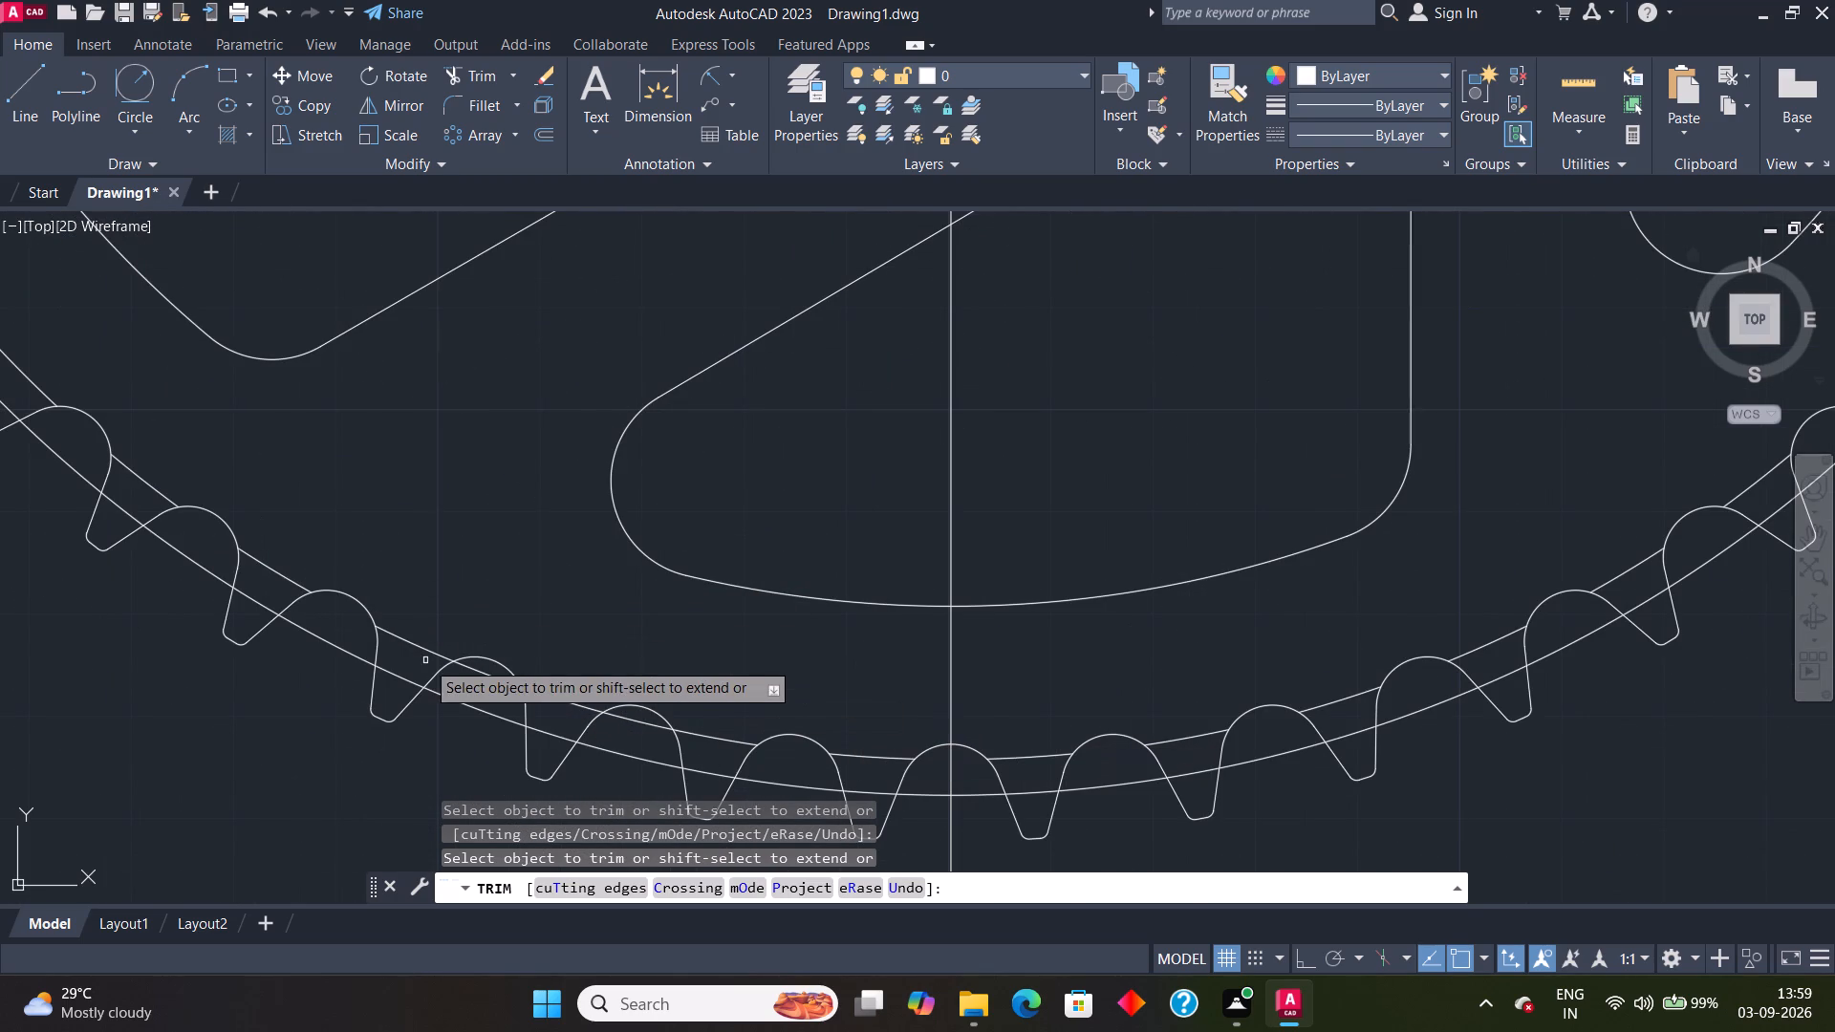
{"action": "left_click", "coordinate": [481, 672]}
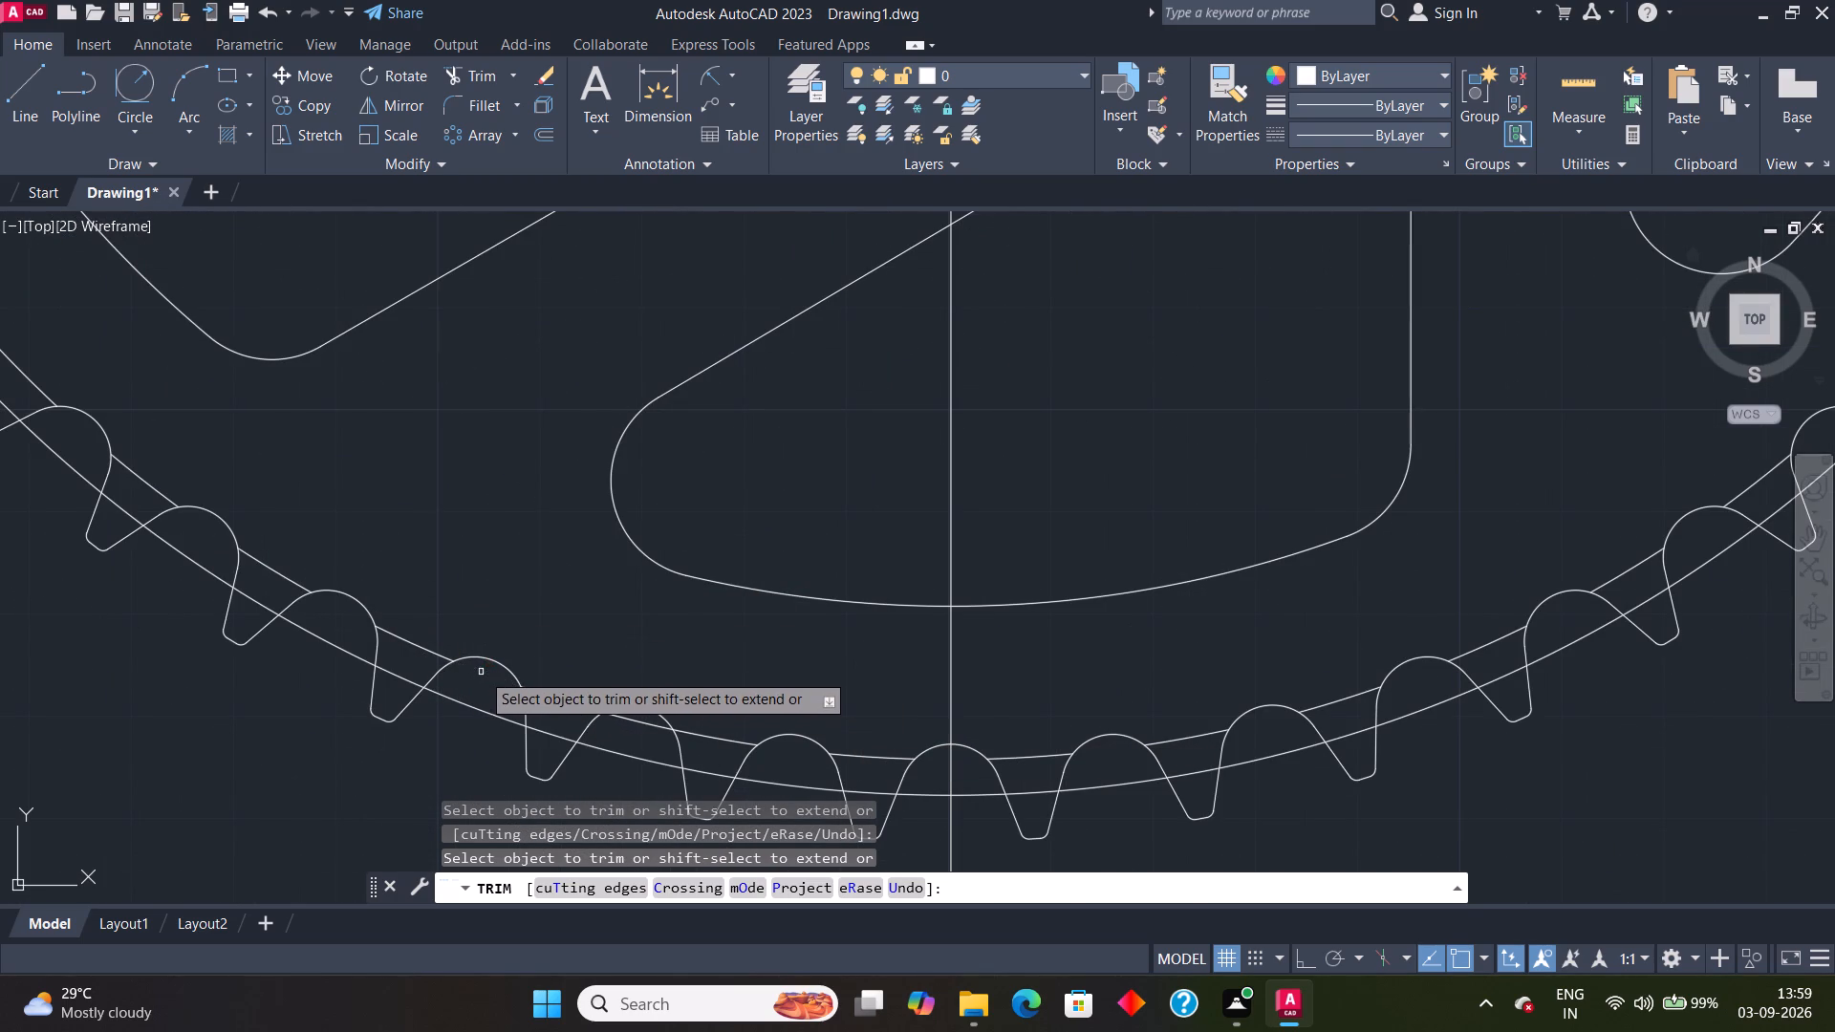
{"action": "left_click", "coordinate": [633, 723]}
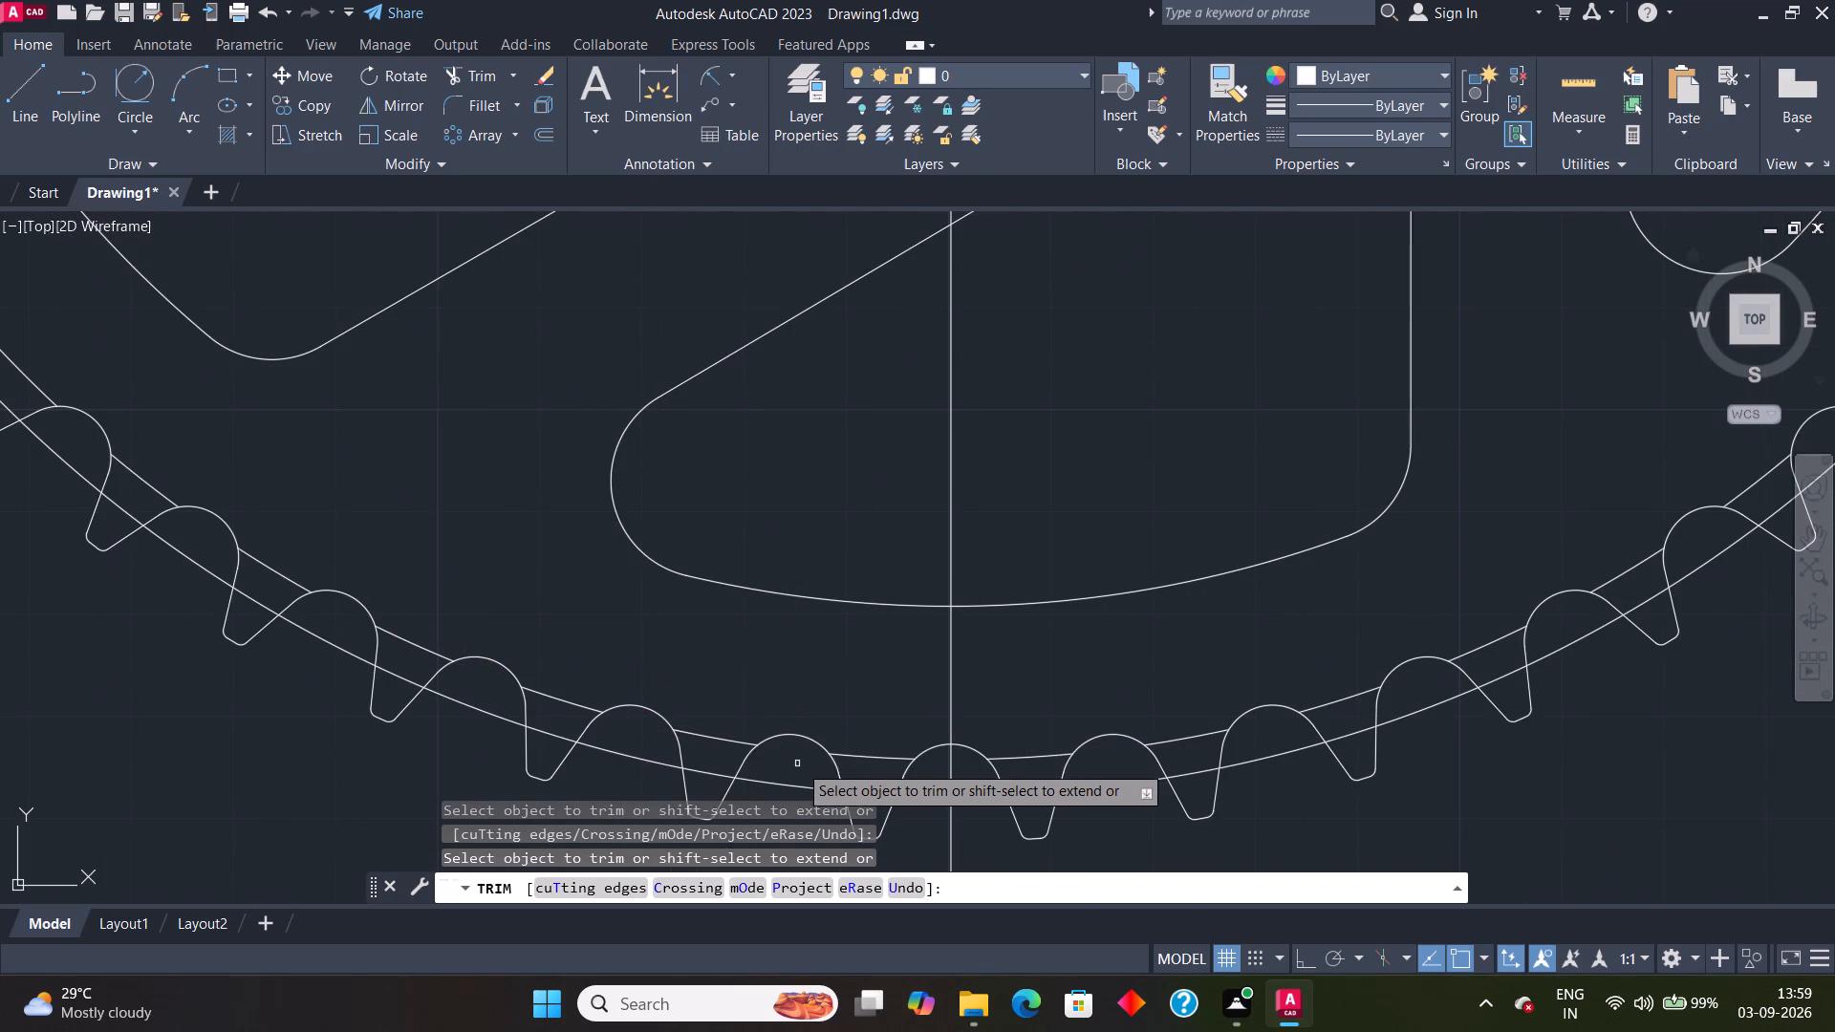
{"action": "scroll", "coordinate": [702, 661], "scroll_direction": "down", "scroll_amount": 3}
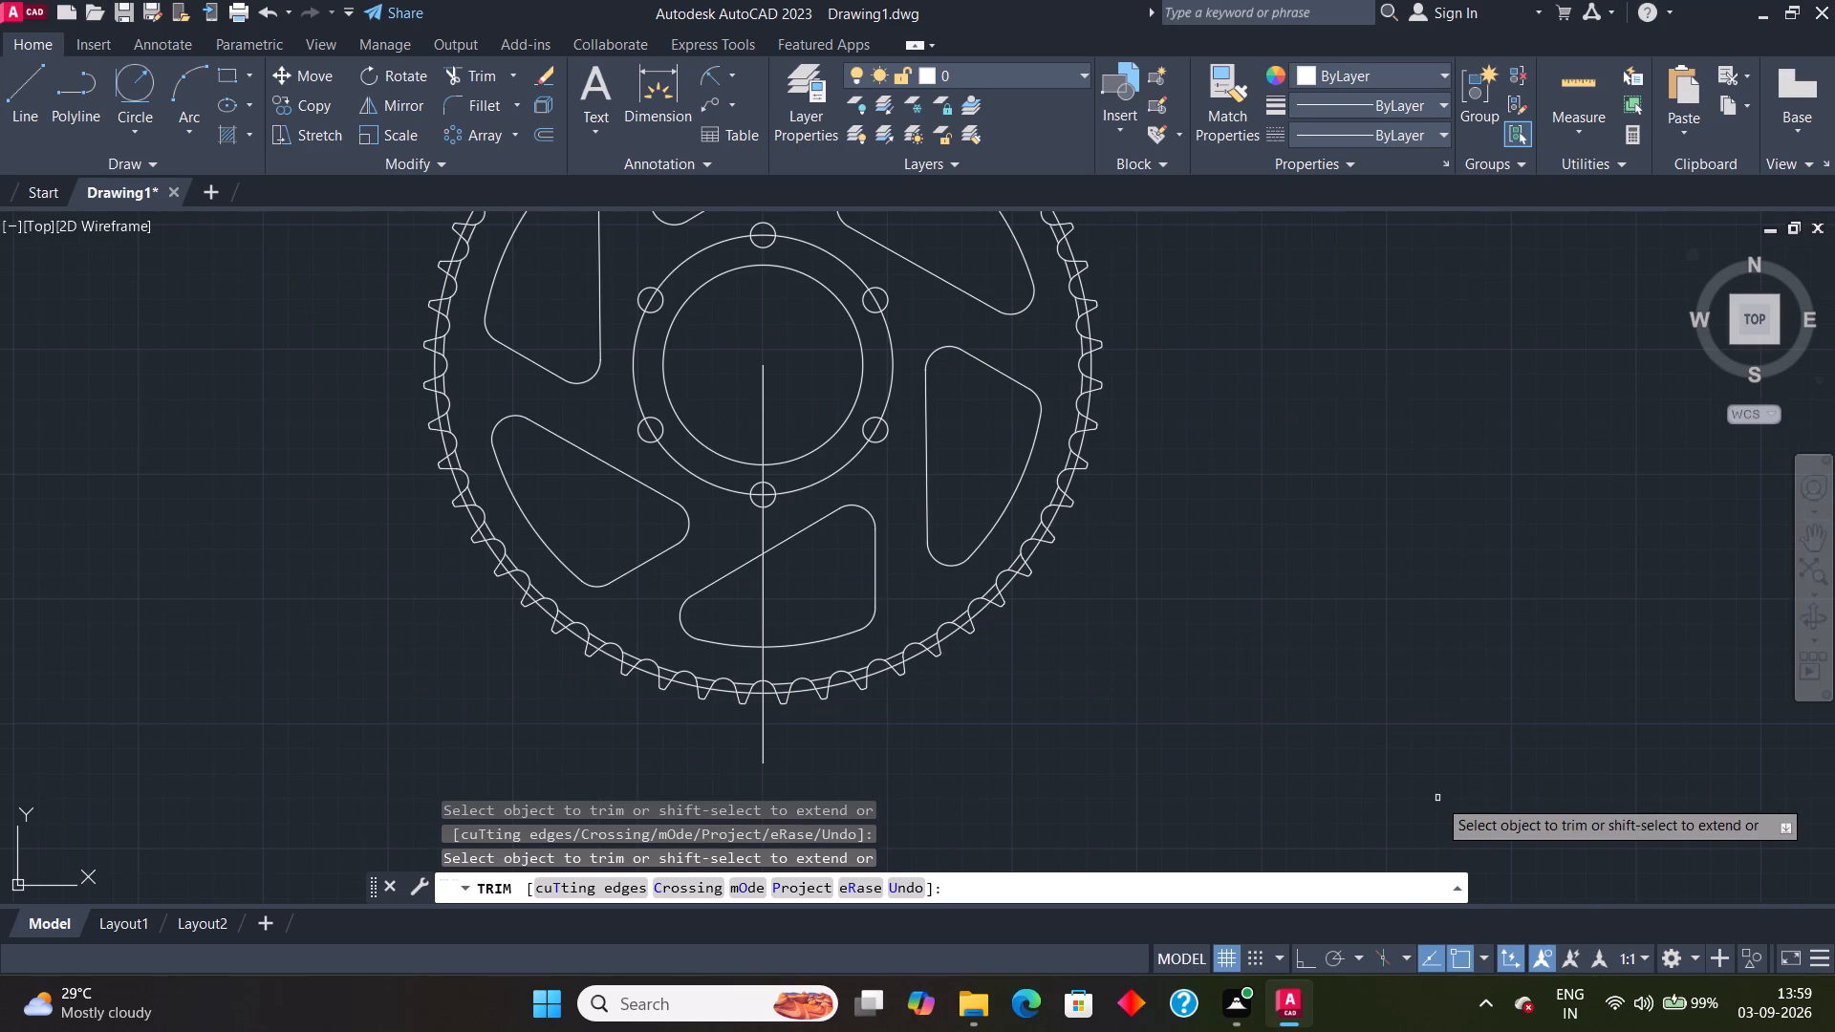
{"action": "key", "text": "Escape"}
Load the CENTER linetype from acadiso.lin into the drawing.
{"action": "scroll", "coordinate": [1103, 725], "scroll_direction": "up", "scroll_amount": 3}
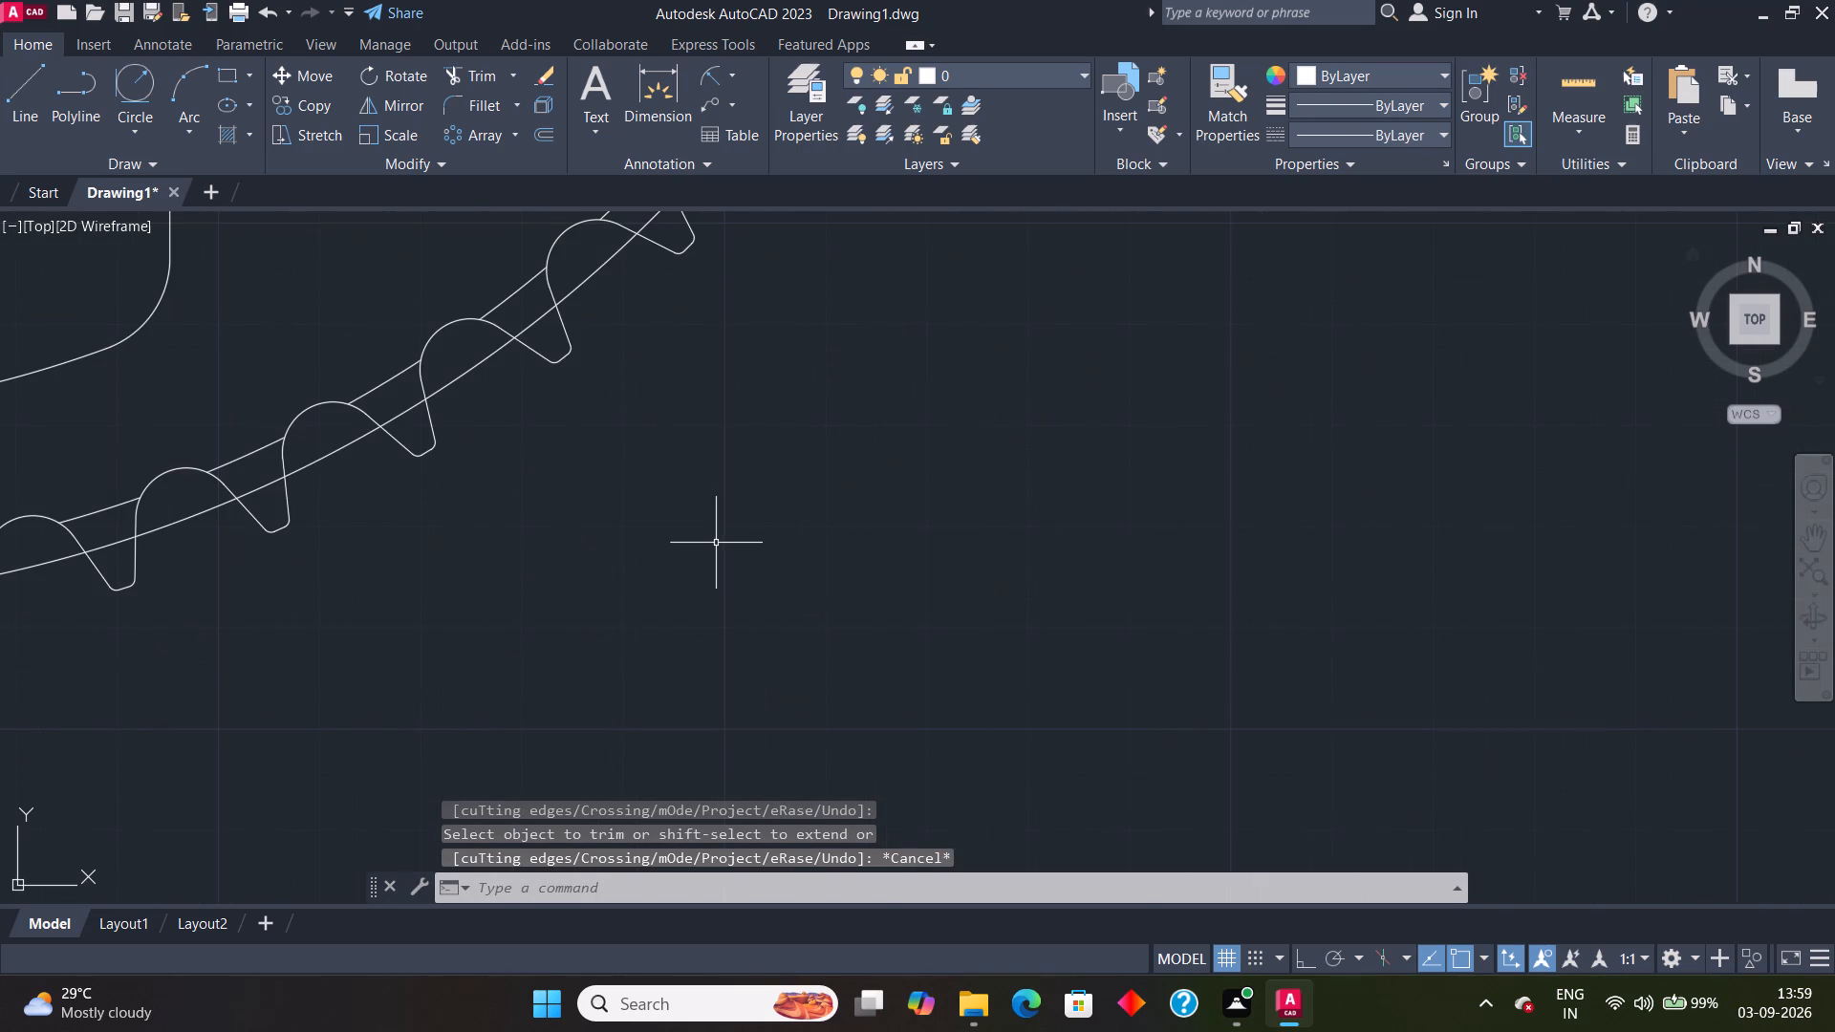
{"action": "scroll", "coordinate": [502, 462], "scroll_direction": "down", "scroll_amount": 1}
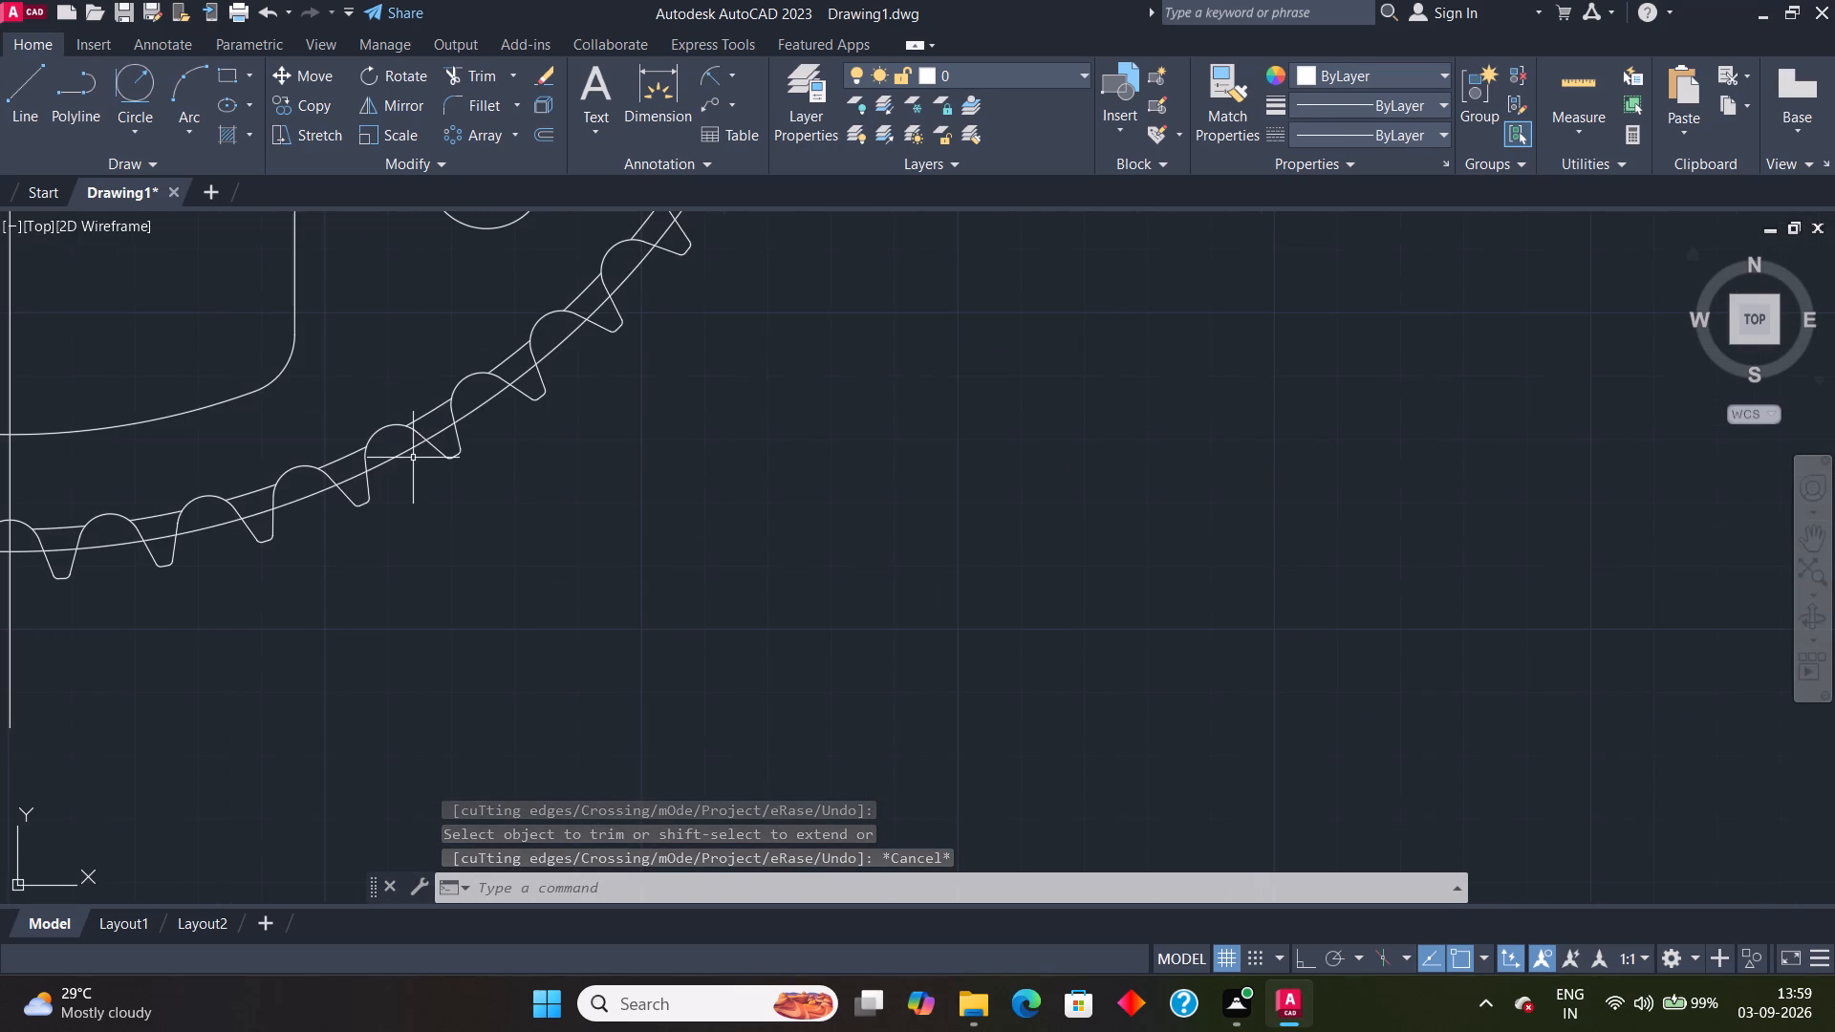
{"action": "left_click", "coordinate": [404, 454]}
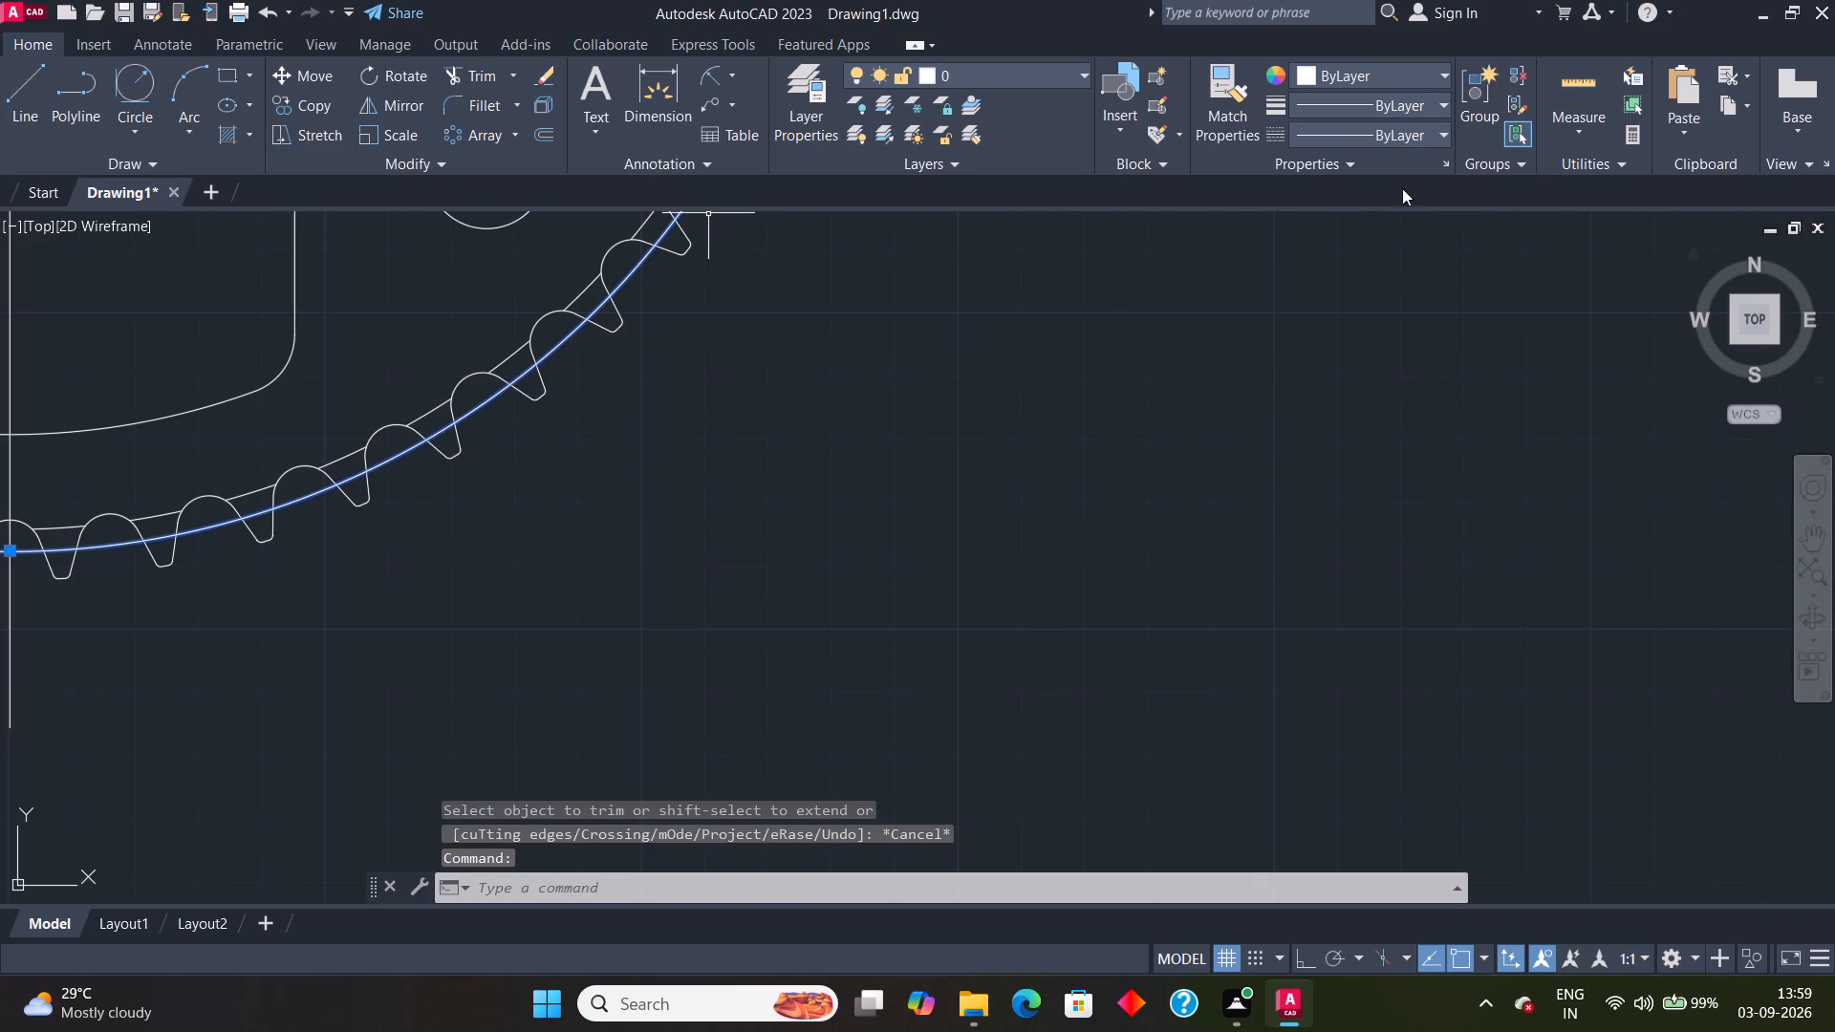
{"action": "left_click", "coordinate": [1408, 127]}
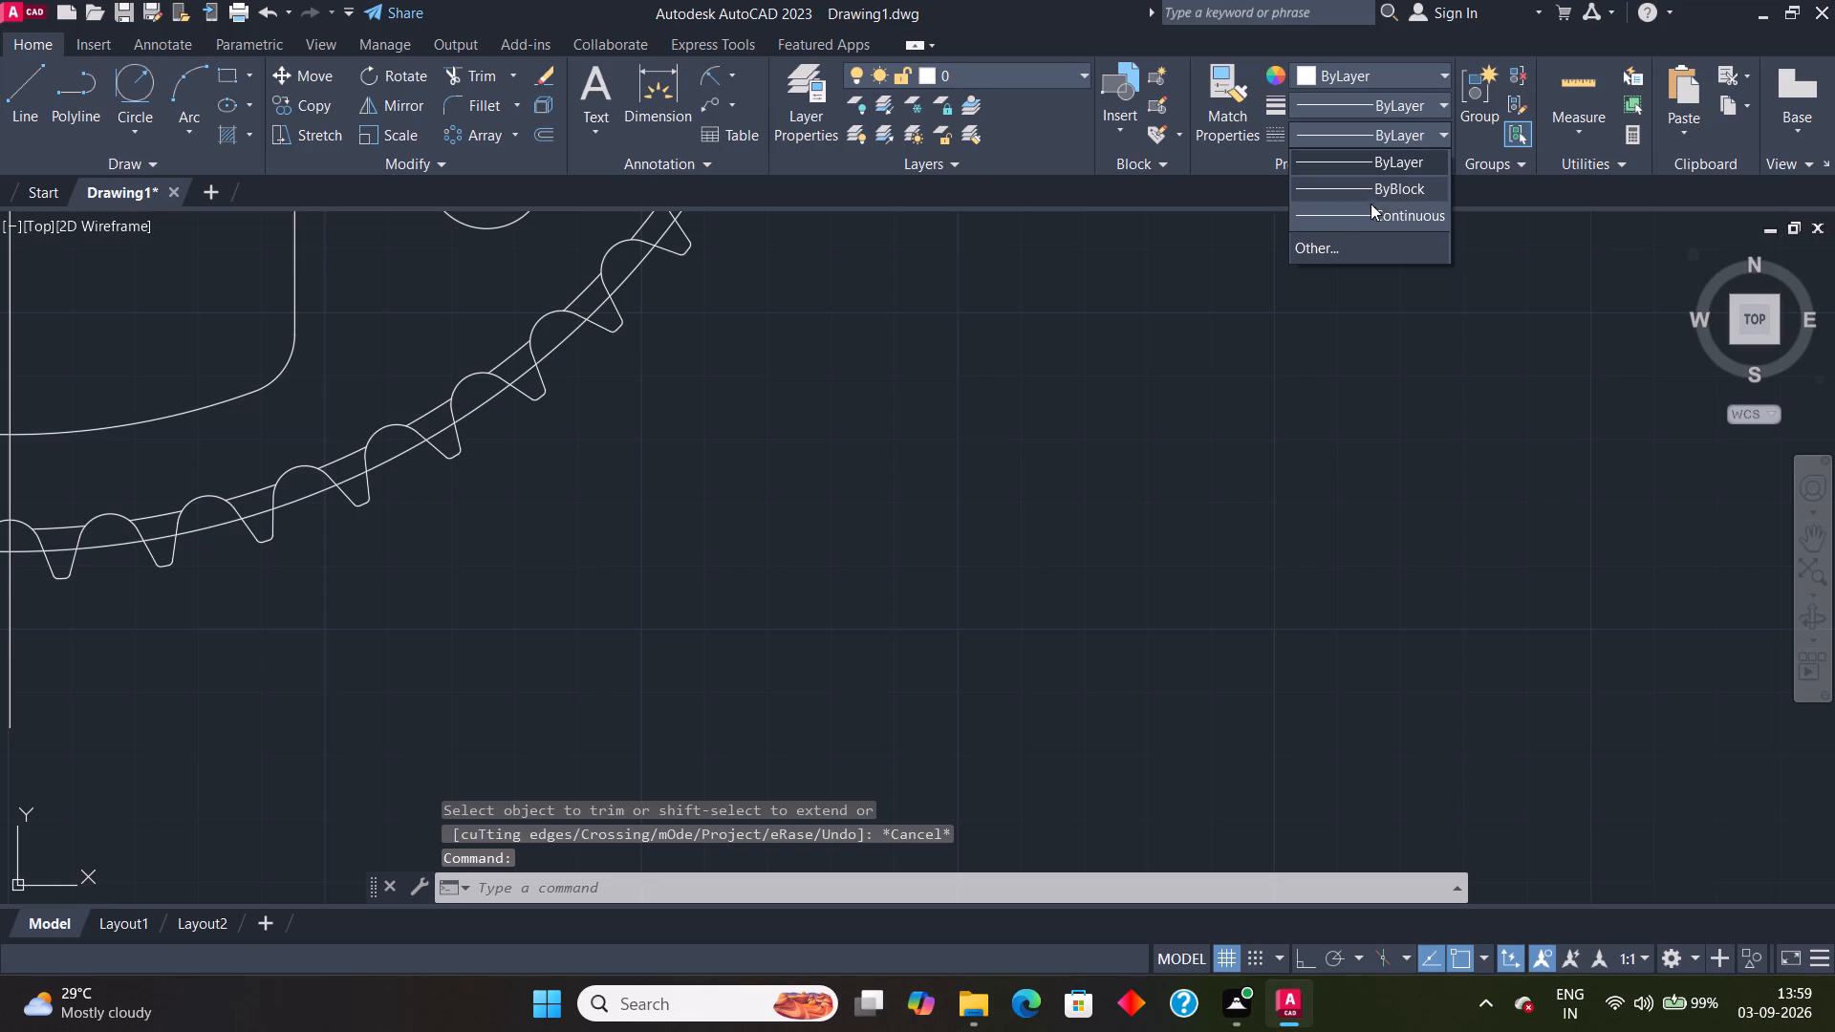
{"action": "left_click", "coordinate": [1334, 244]}
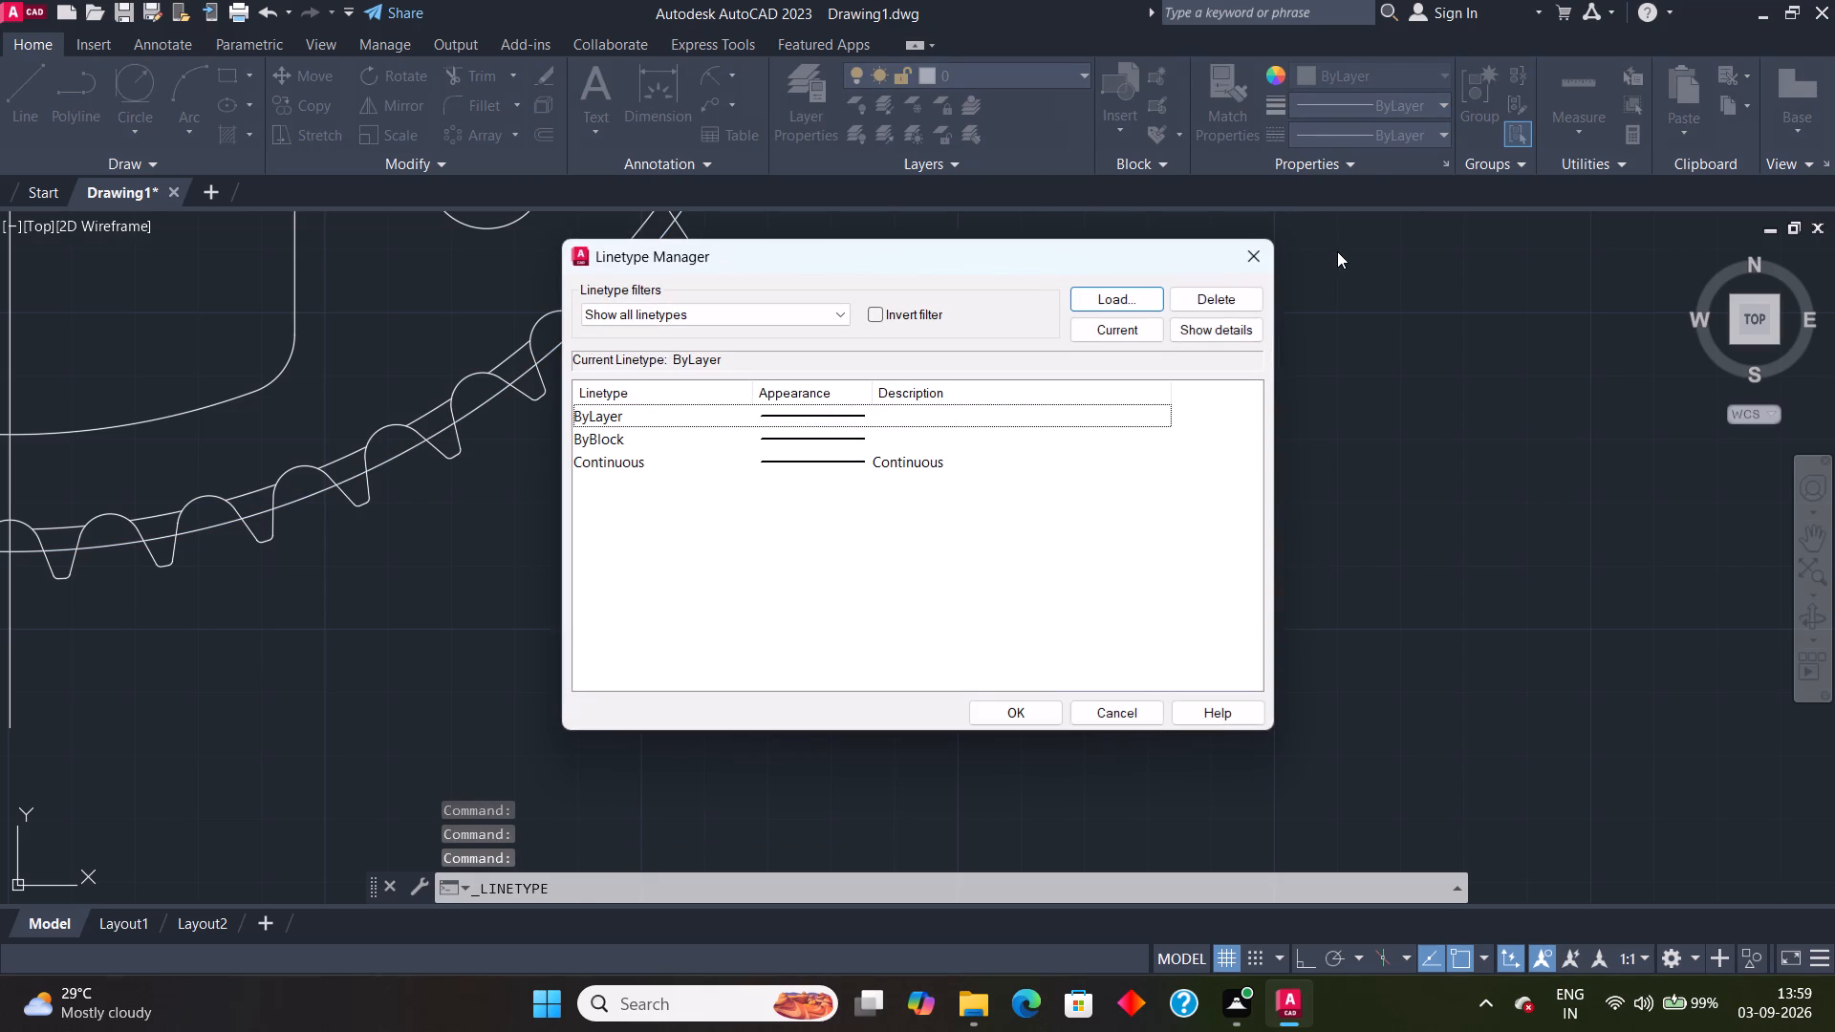
{"action": "left_click", "coordinate": [1092, 289]}
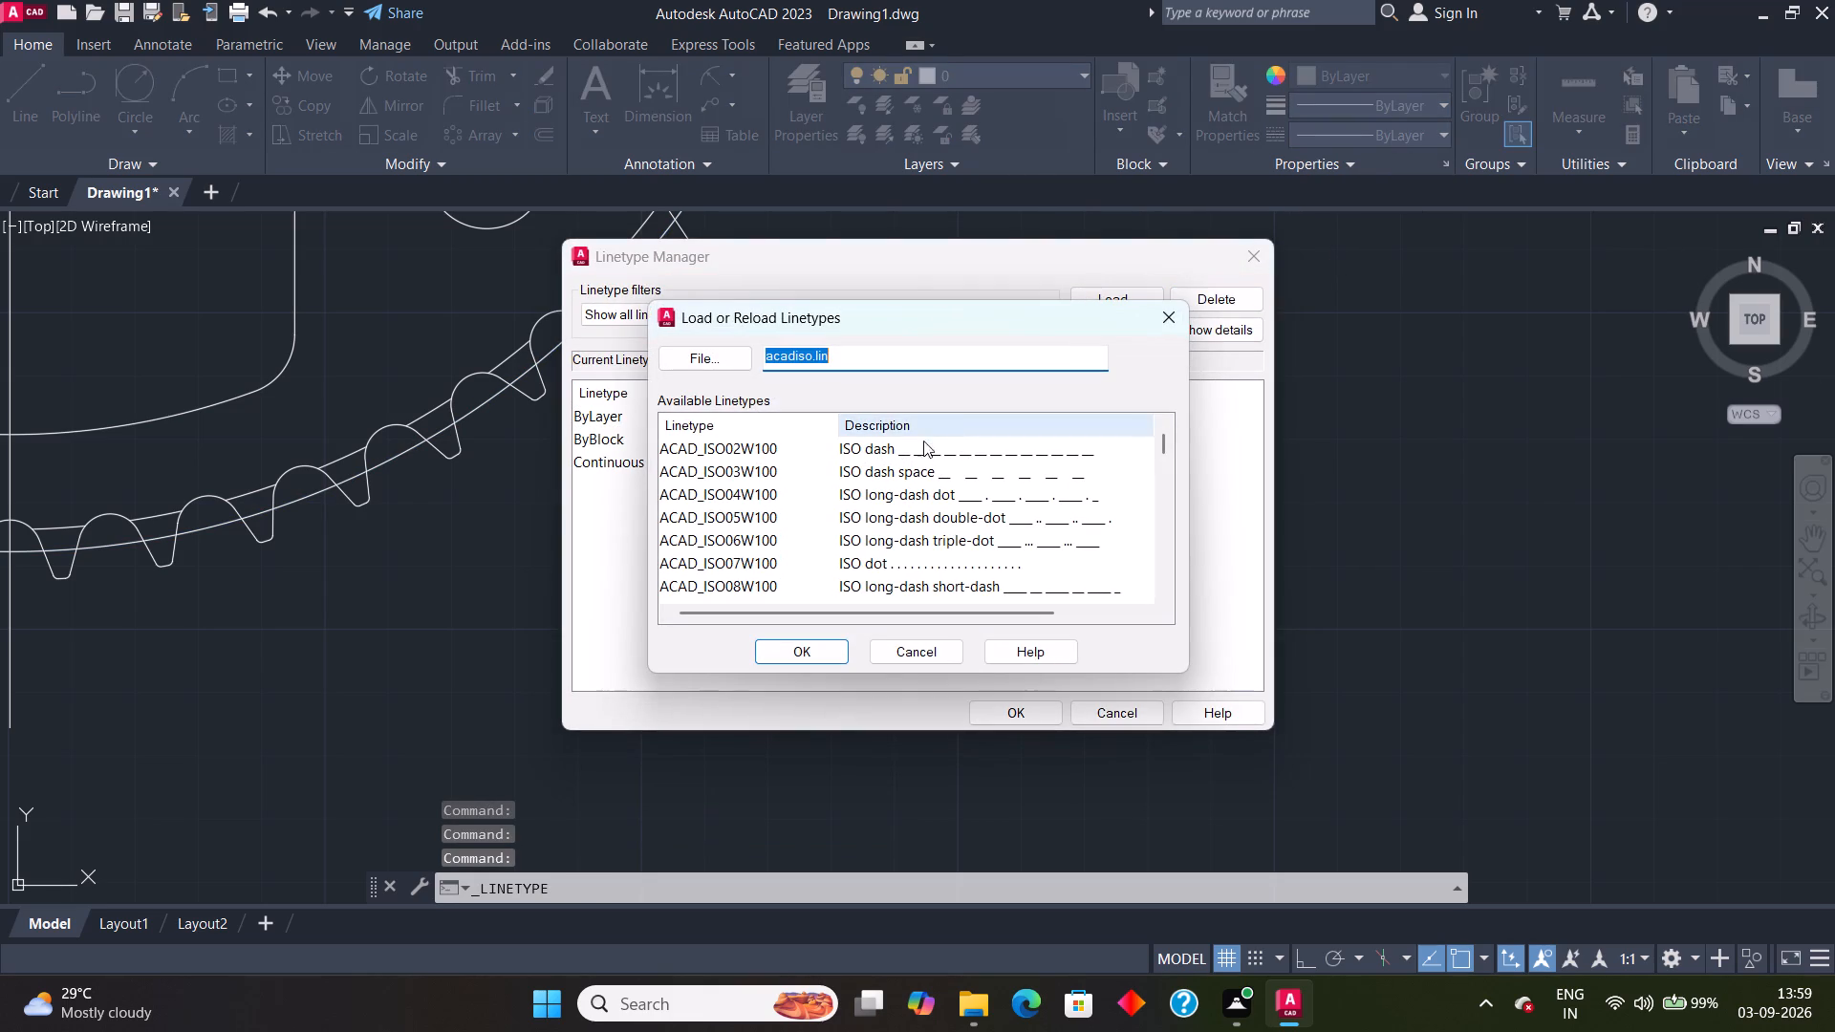
{"action": "scroll", "coordinate": [1074, 548], "scroll_direction": "down", "scroll_amount": 3}
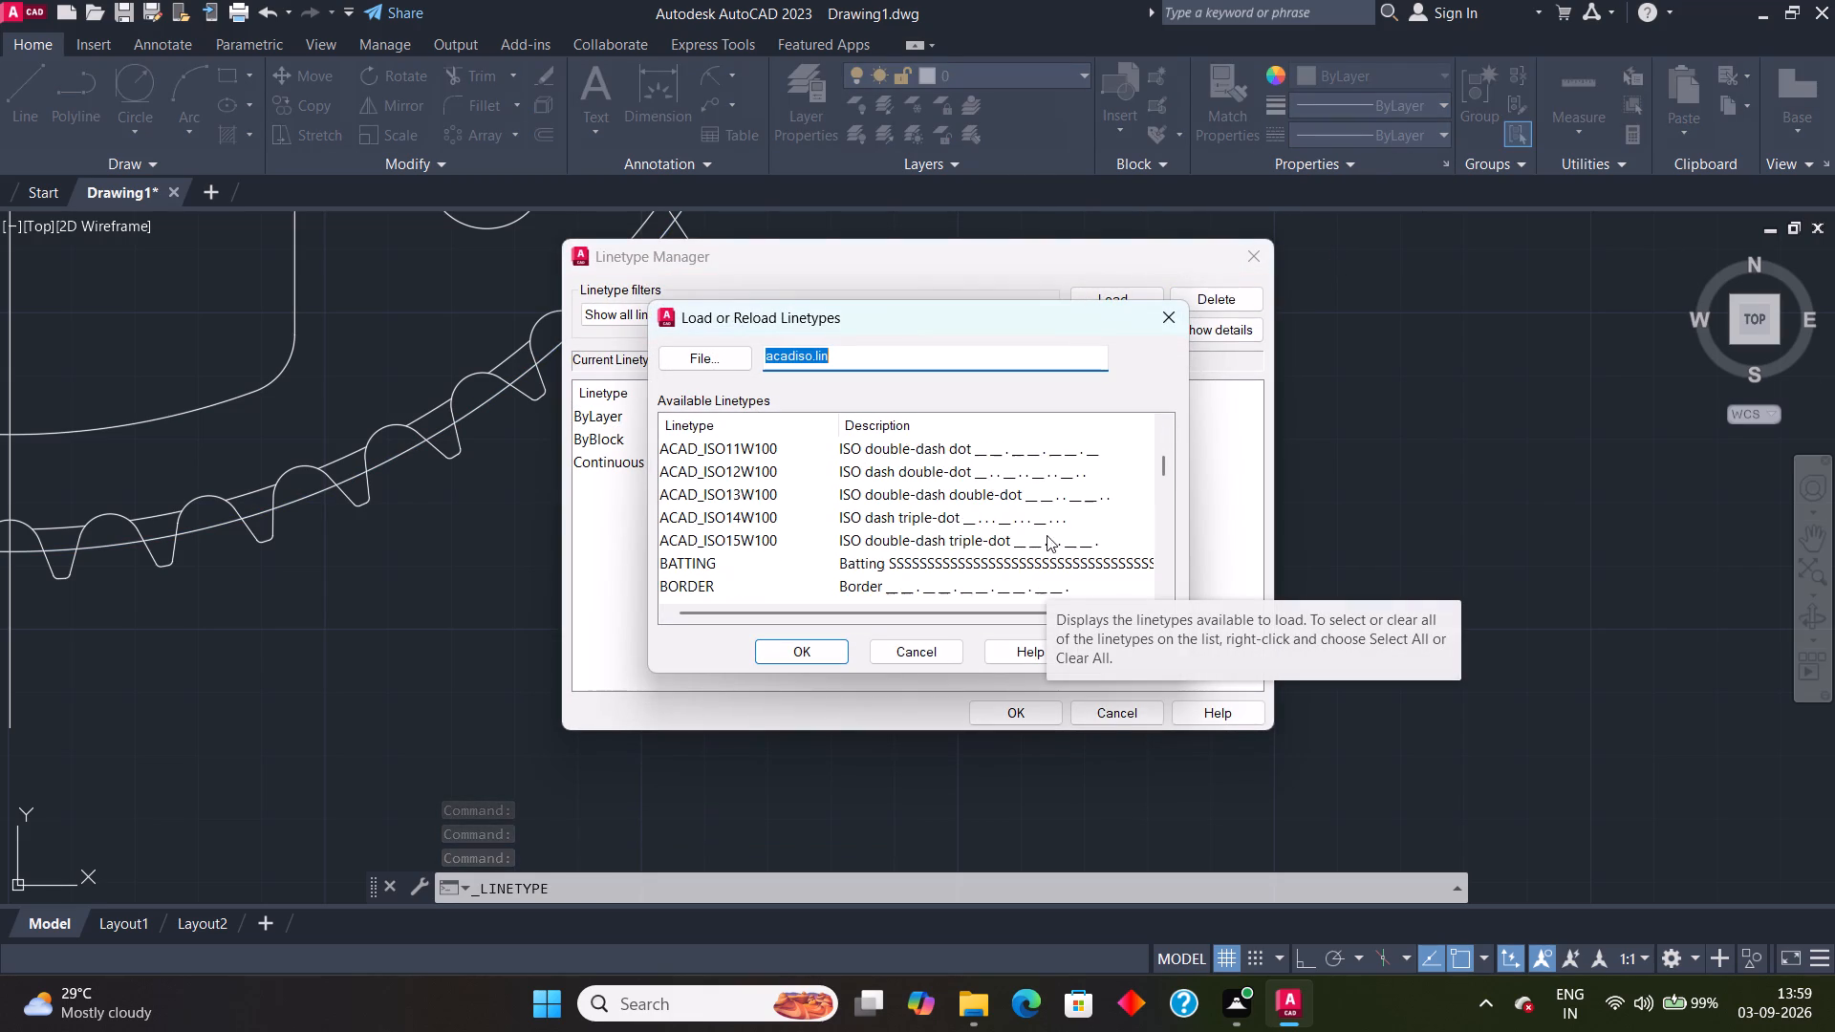
{"action": "scroll", "coordinate": [1004, 554], "scroll_direction": "down", "scroll_amount": 2}
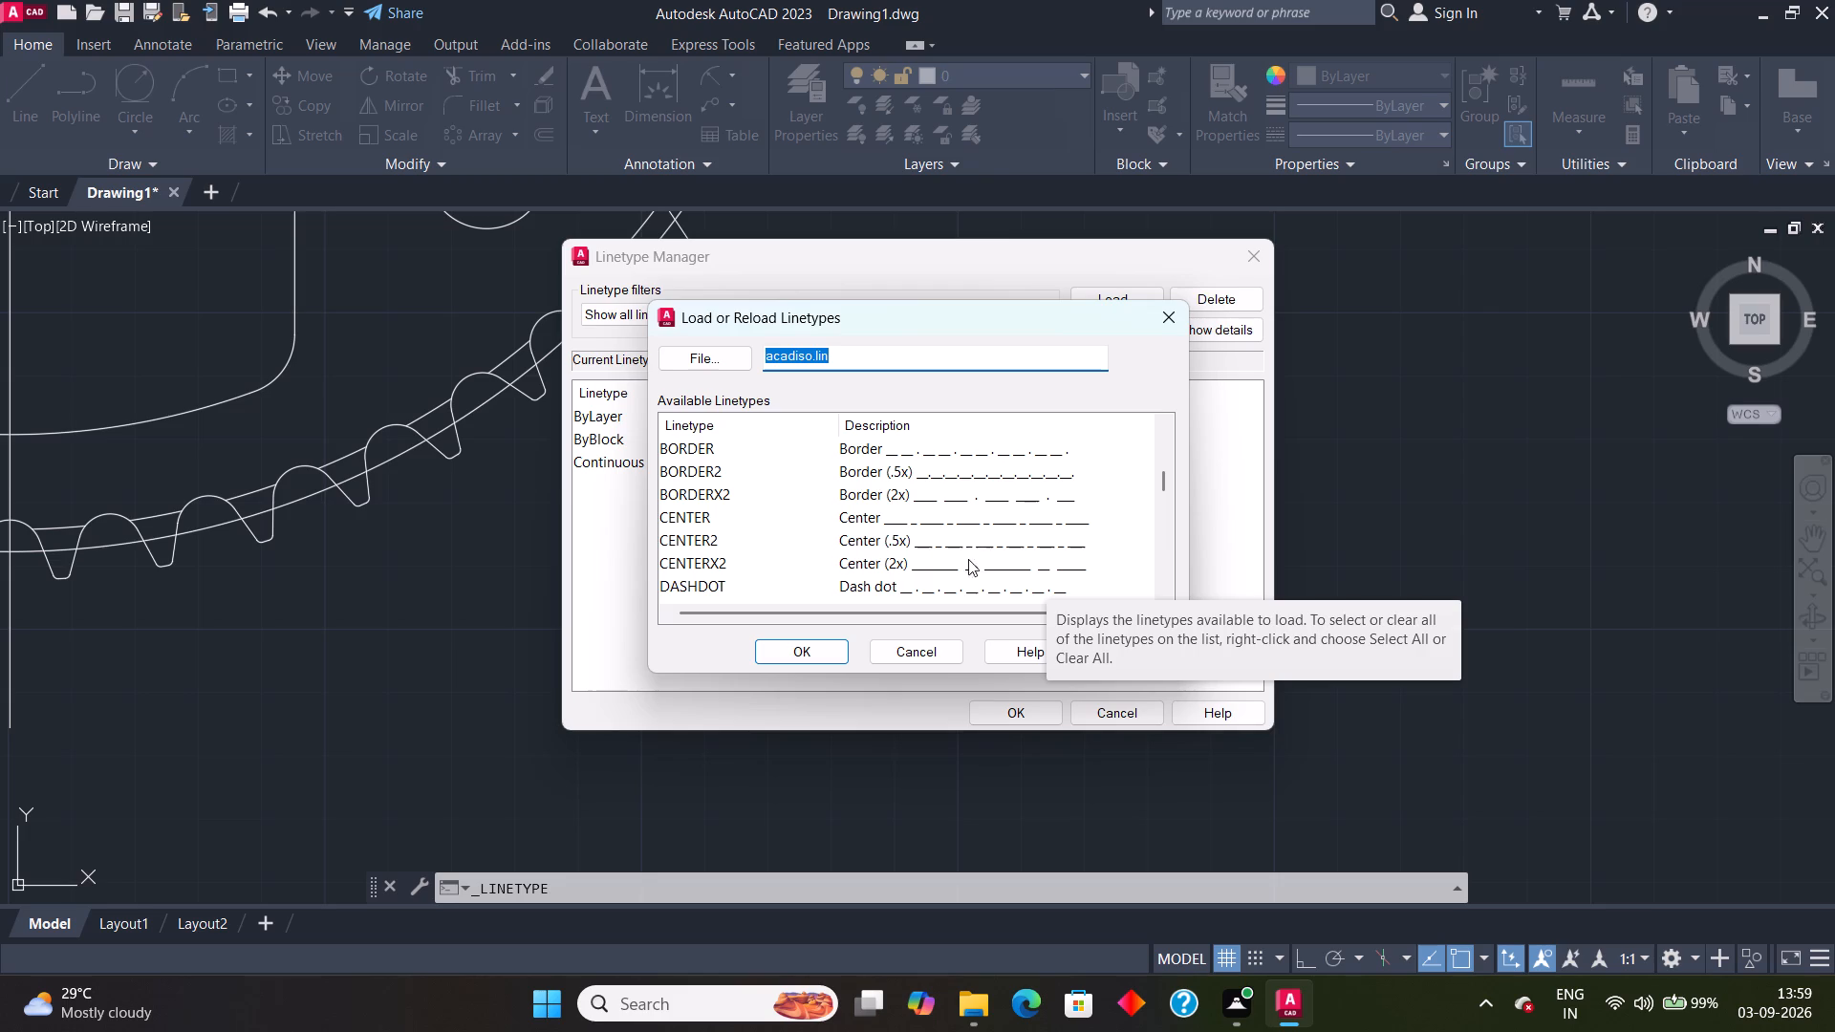
{"action": "left_click", "coordinate": [970, 522]}
{"action": "left_click", "coordinate": [794, 641]}
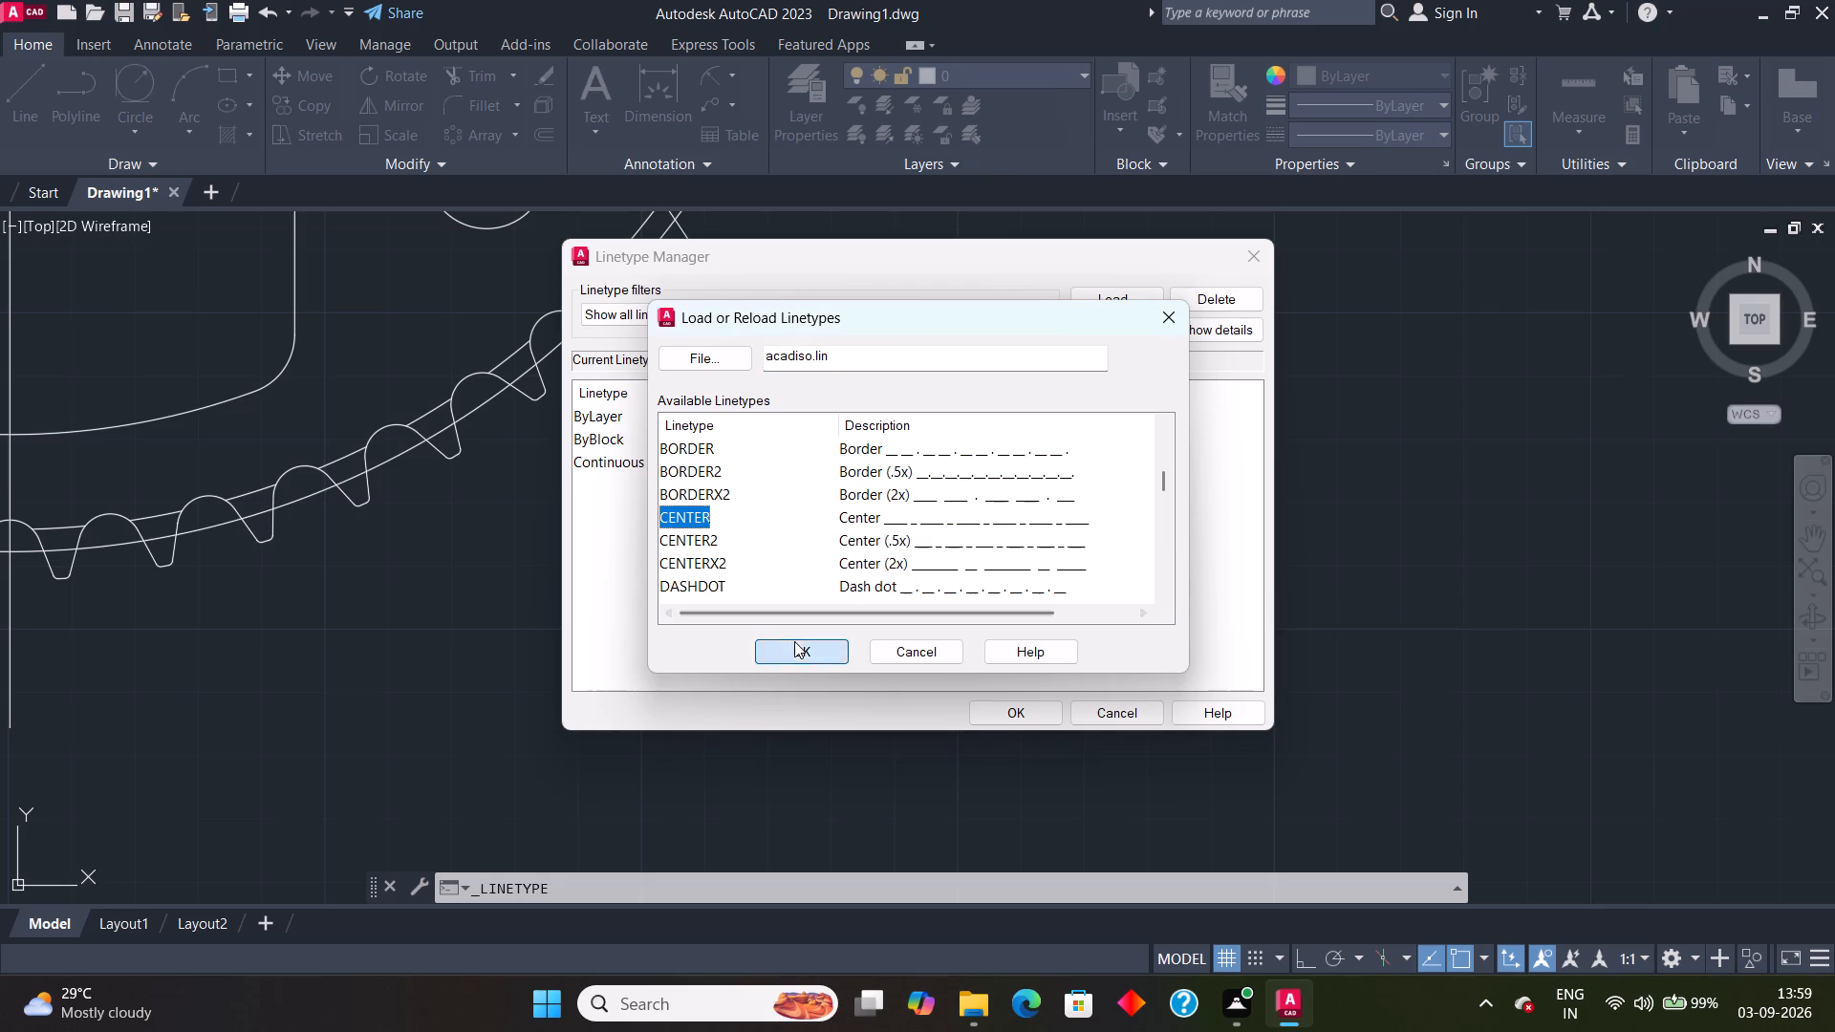
{"action": "left_click", "coordinate": [1046, 716]}
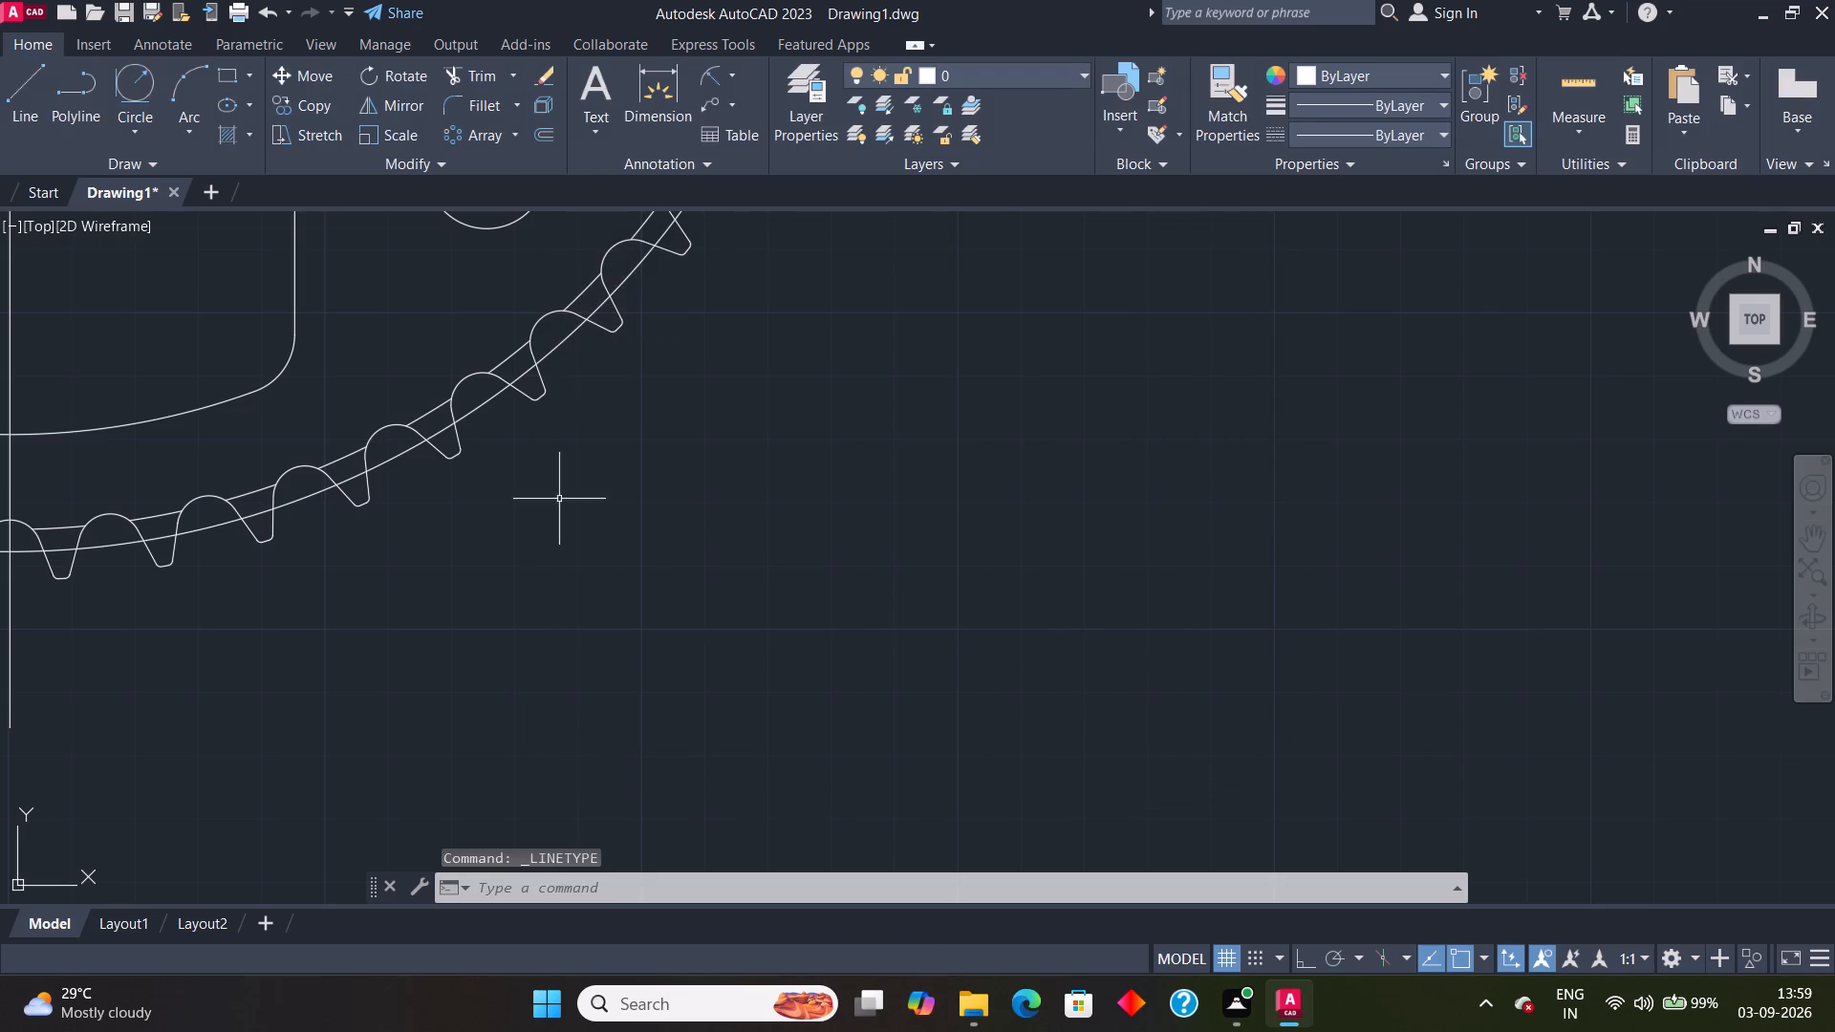
Set the linetype of the full circle running through the rim teeth to CENTER and clear the selection.
{"action": "left_click", "coordinate": [487, 403]}
{"action": "left_click", "coordinate": [1328, 145]}
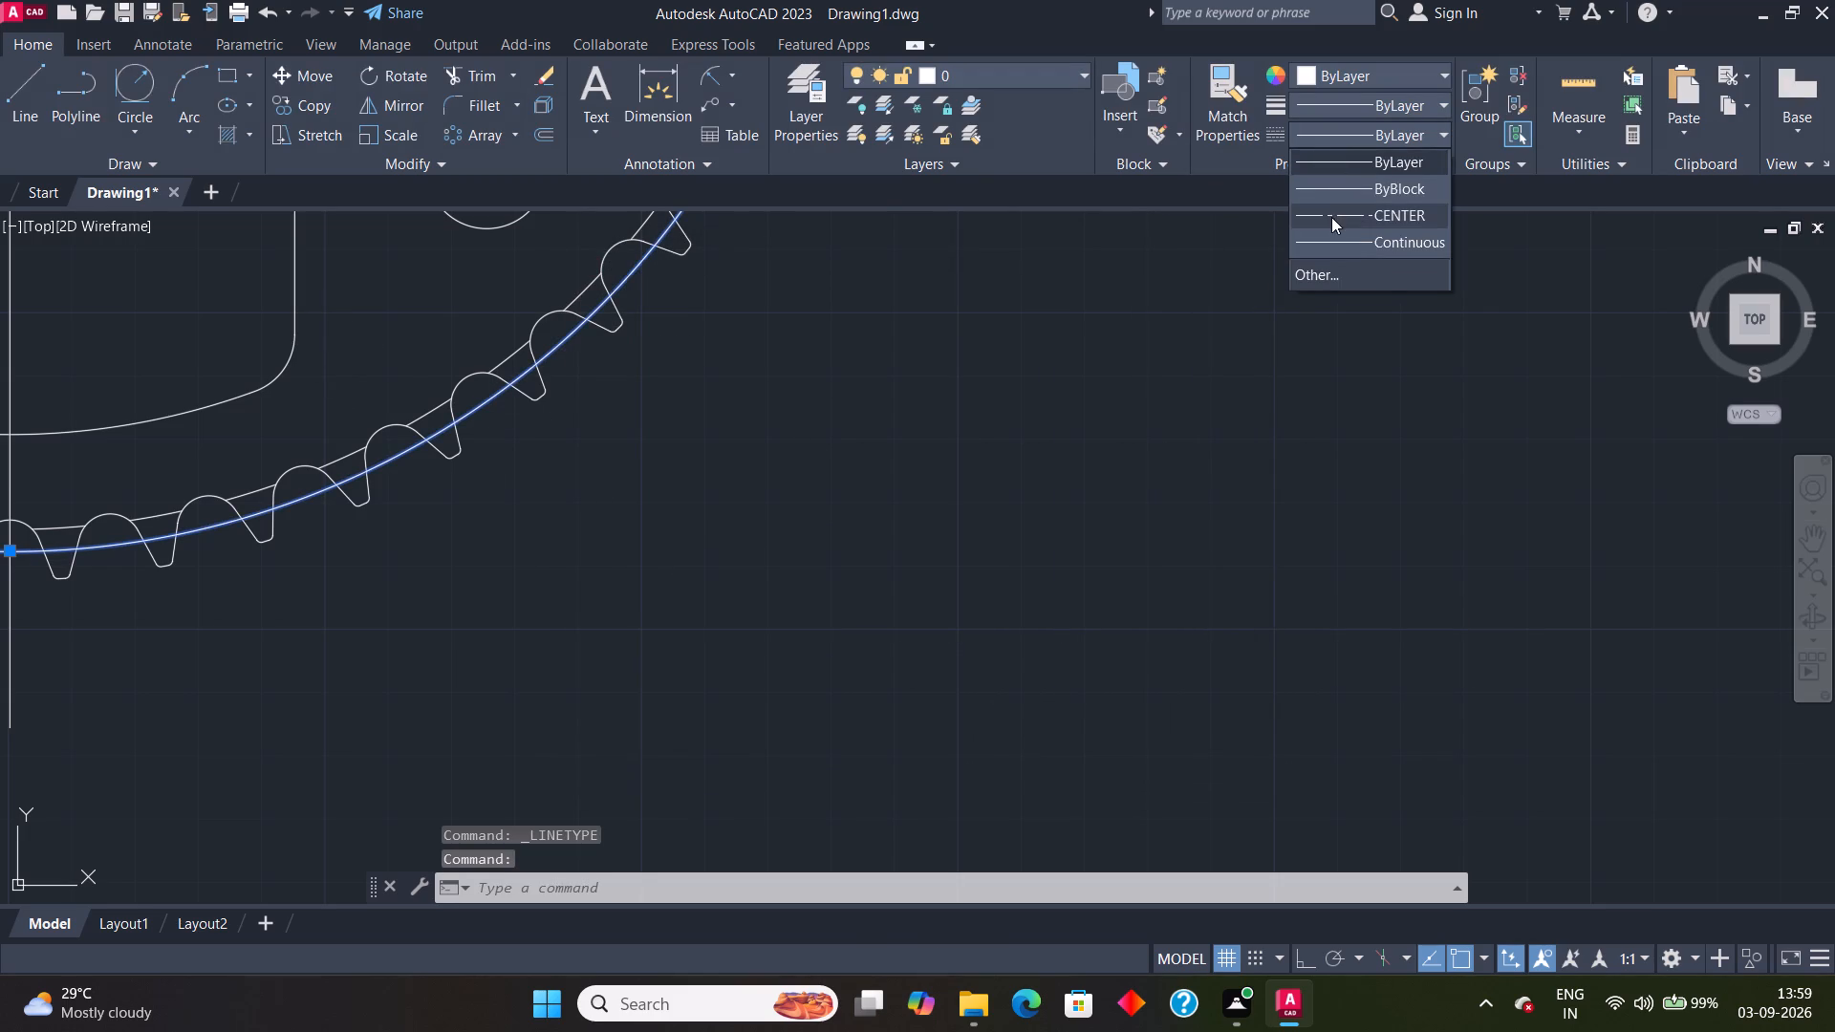
{"action": "left_click", "coordinate": [1331, 217]}
{"action": "scroll", "coordinate": [946, 384], "scroll_direction": "down", "scroll_amount": 3}
{"action": "middle_click", "coordinate": [1140, 467]}
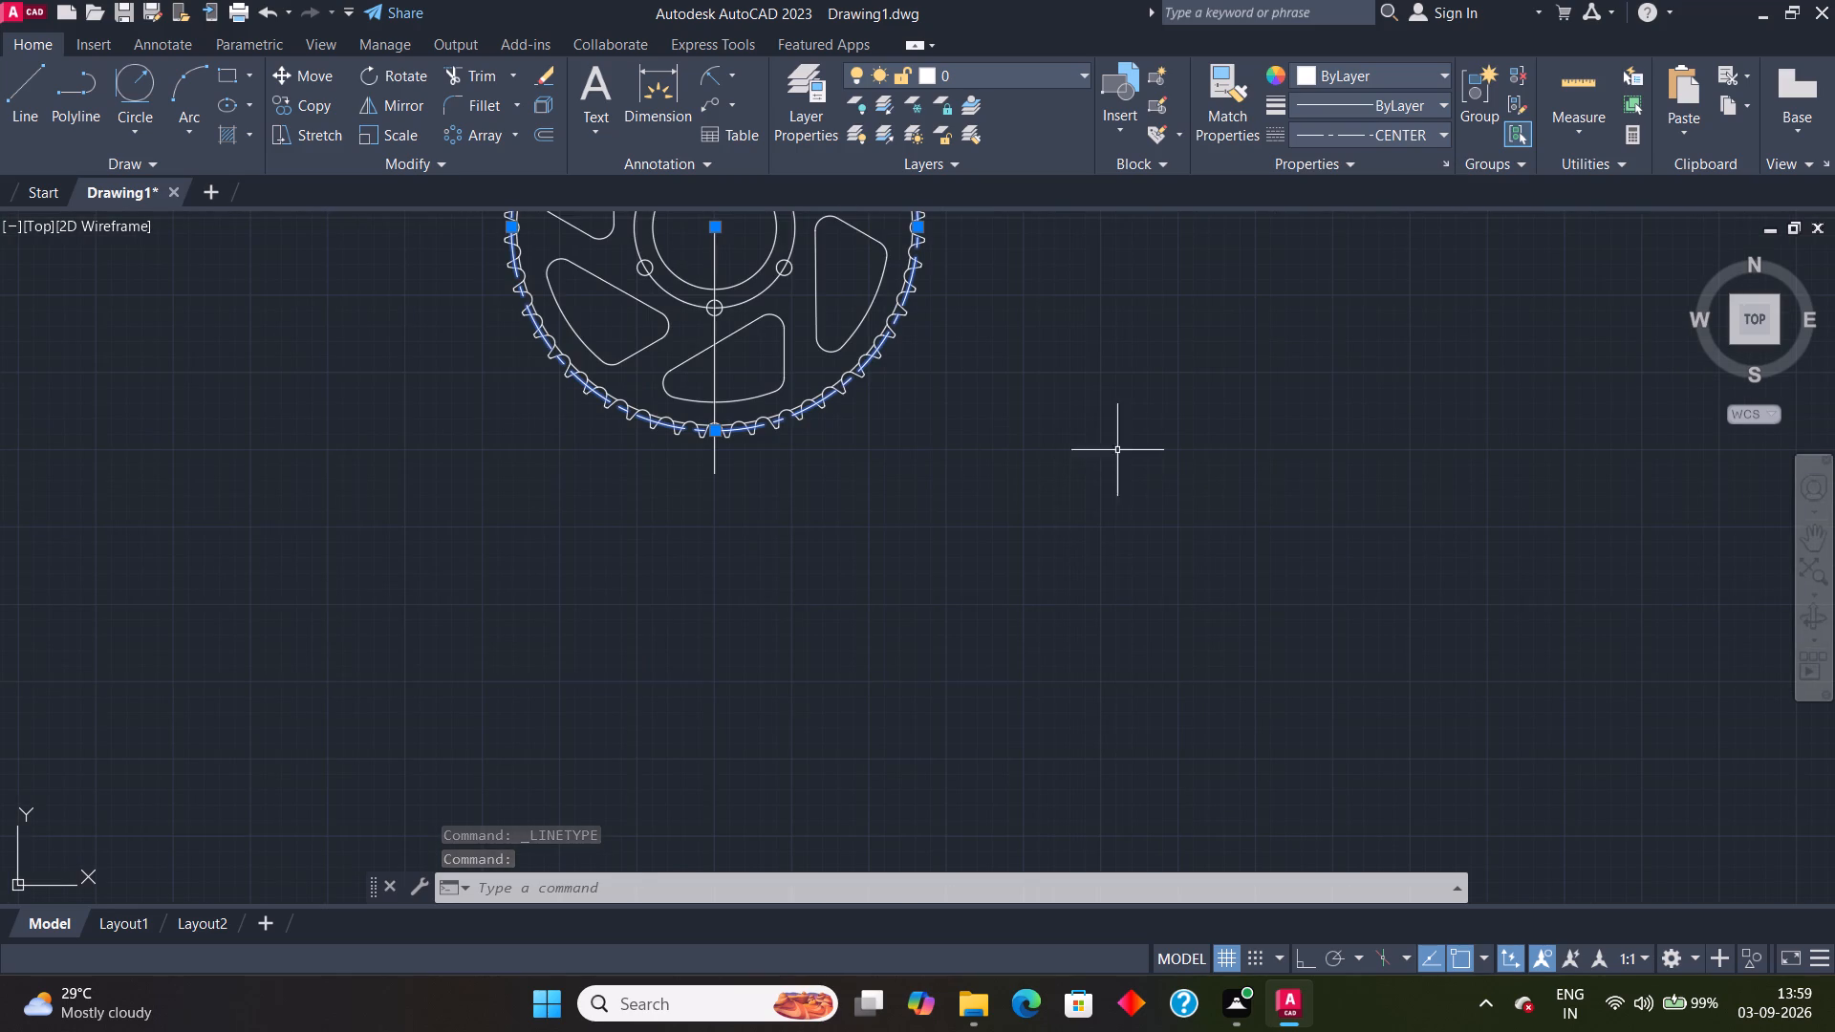
{"action": "middle_click_drag", "start_coordinate": [1117, 450], "coordinate": [1146, 605]}
{"action": "scroll", "coordinate": [1126, 566], "scroll_direction": "up", "scroll_amount": 1}
{"action": "key", "text": "Escape"}
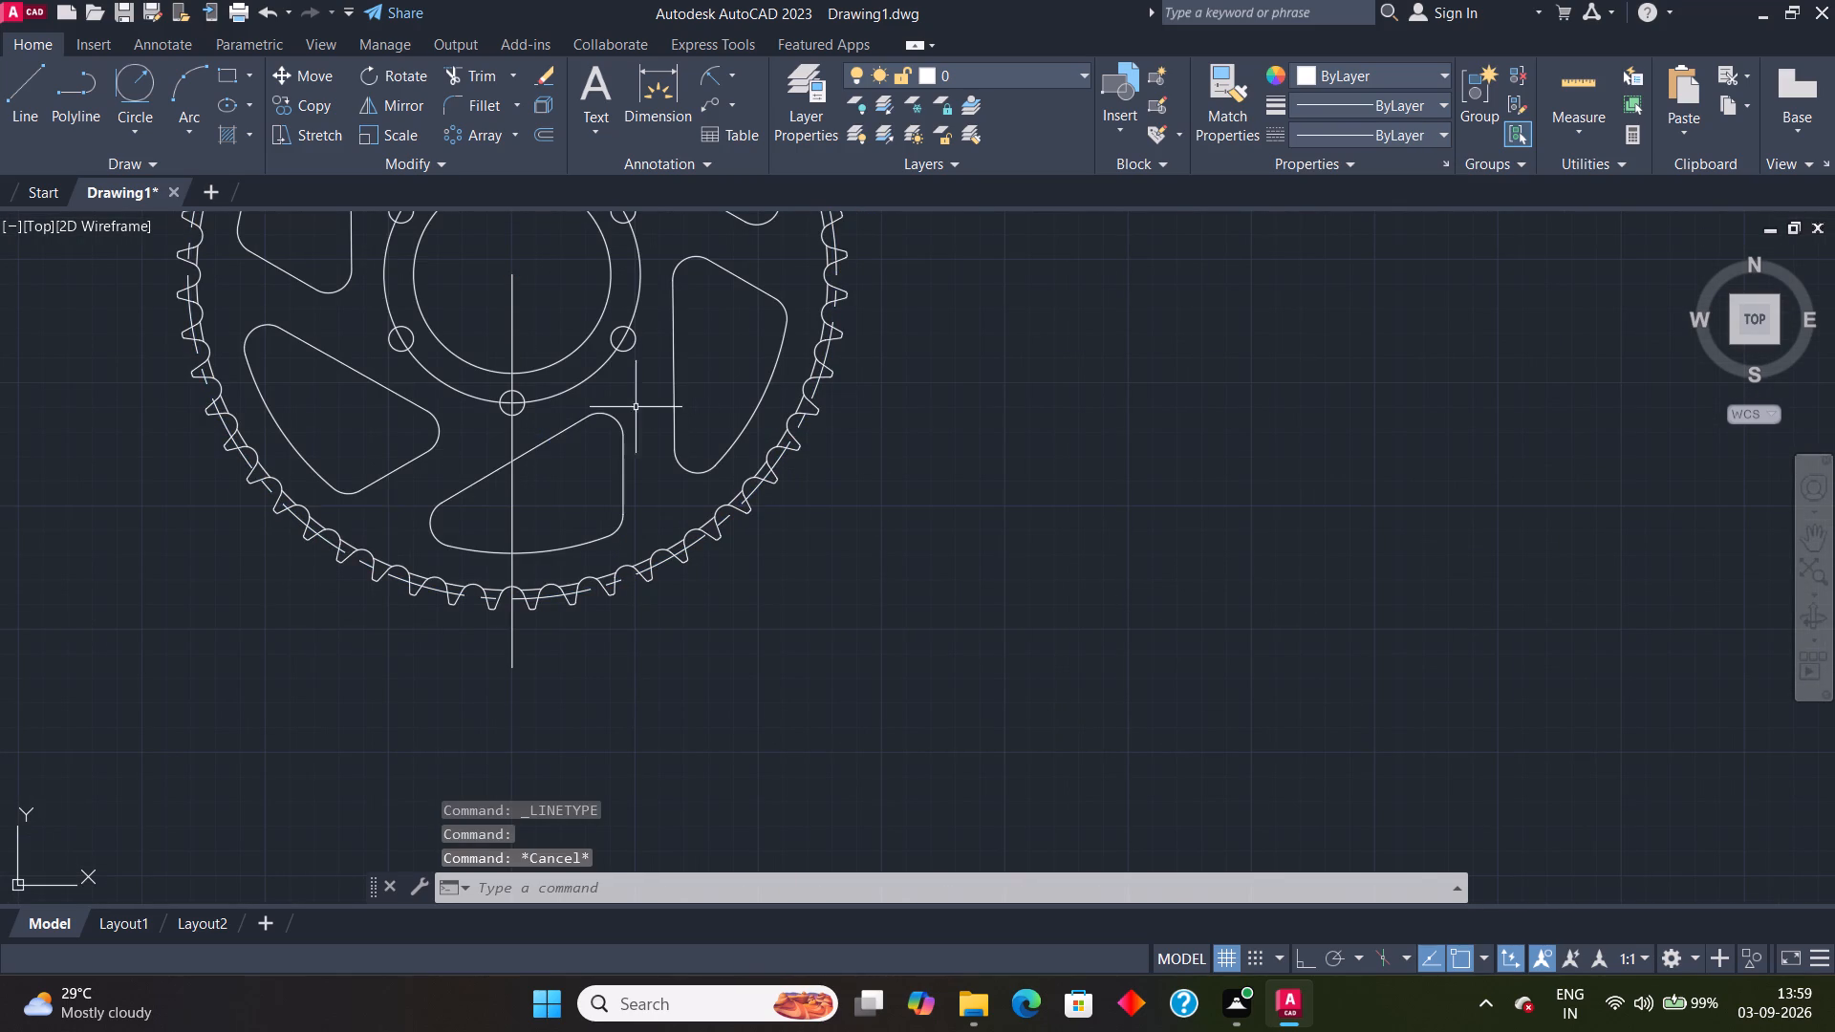
Erase the vertical construction line running from the wheel's centre down past the bottom of the rim.
{"action": "left_click", "coordinate": [513, 442]}
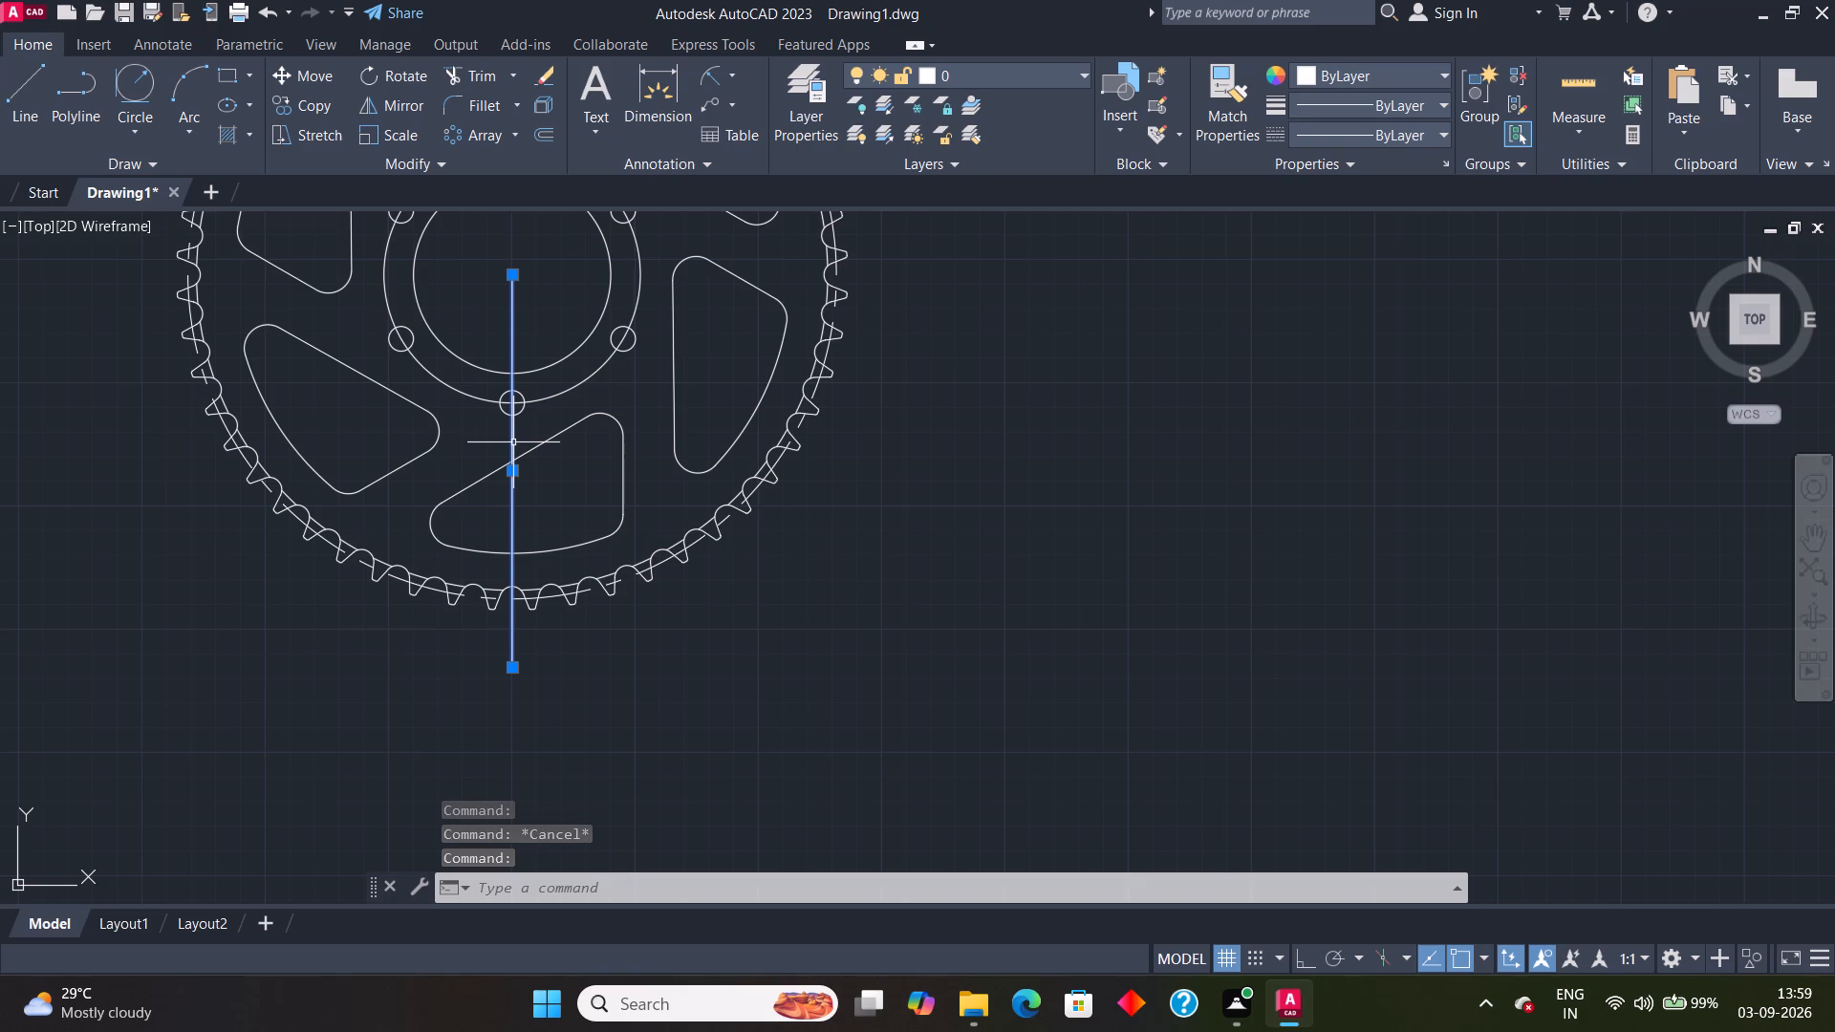
{"action": "key", "text": "e"}
{"action": "key", "text": "Return"}
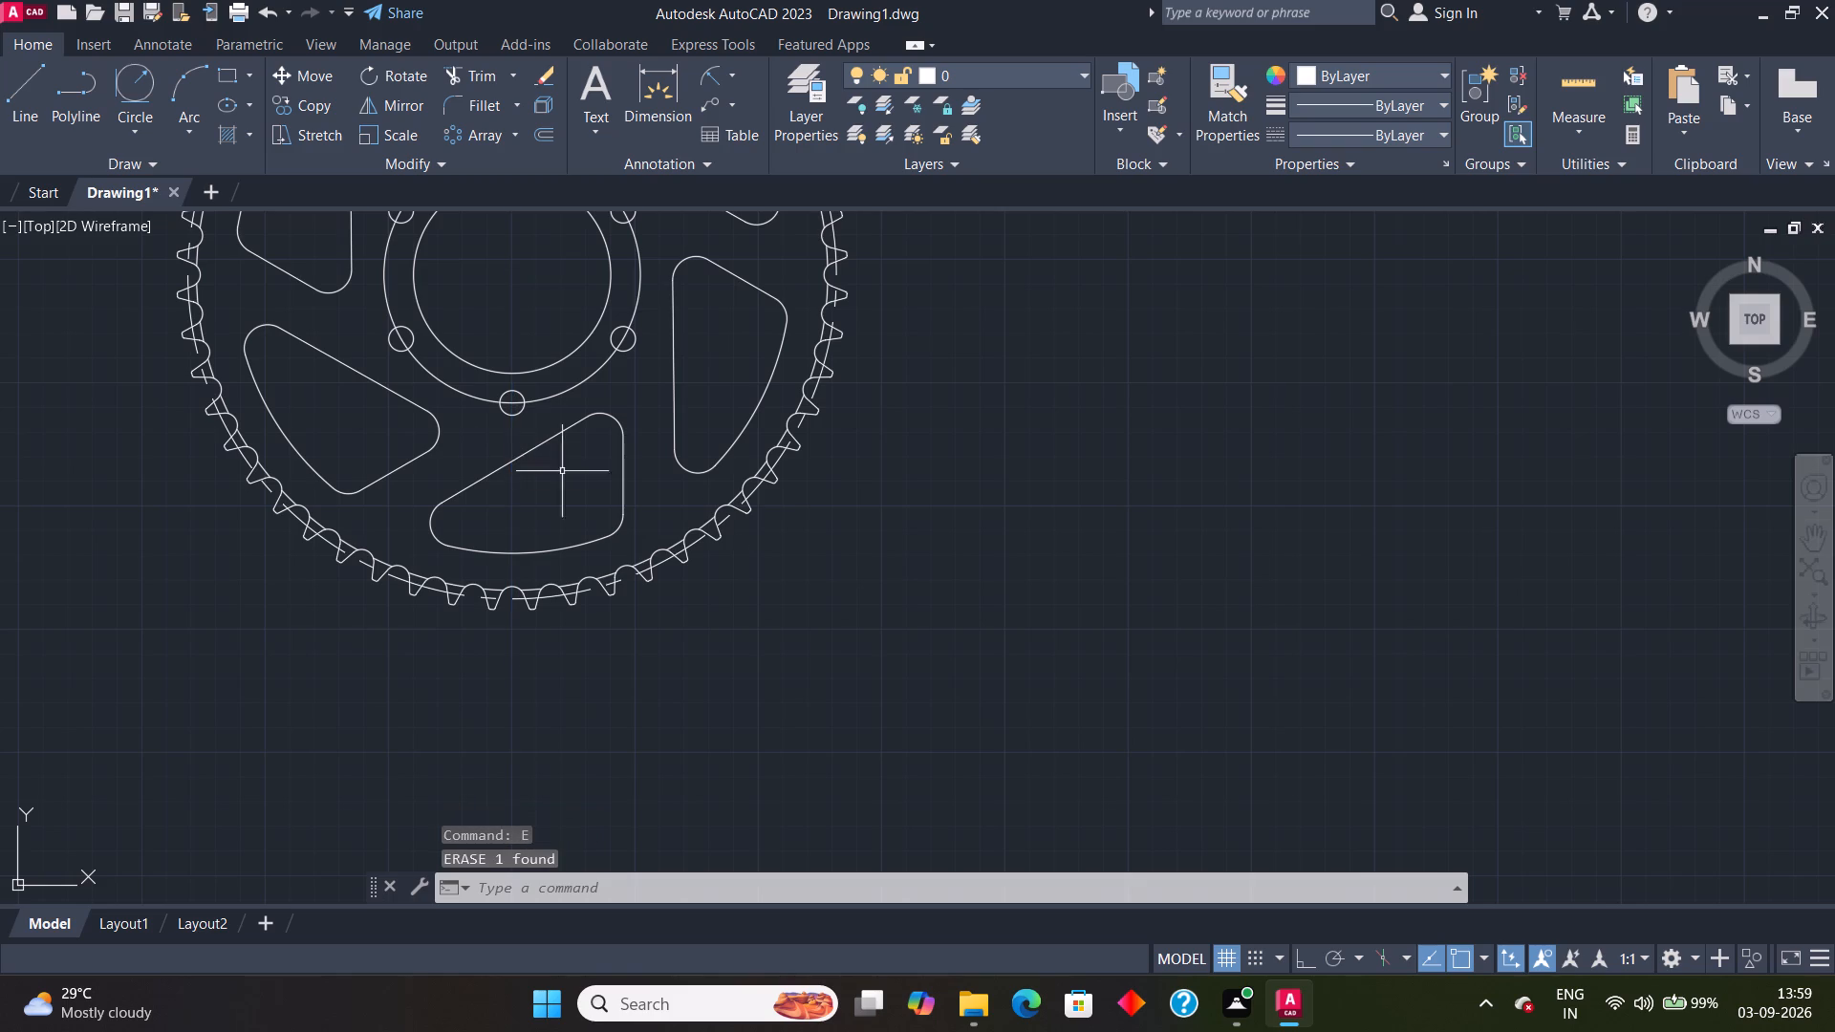
Set the linetype of the circle through the six small bolt holes to CENTER and clear the selection.
{"action": "middle_click_drag", "start_coordinate": [1168, 454], "coordinate": [1389, 761]}
{"action": "left_click", "coordinate": [813, 476]}
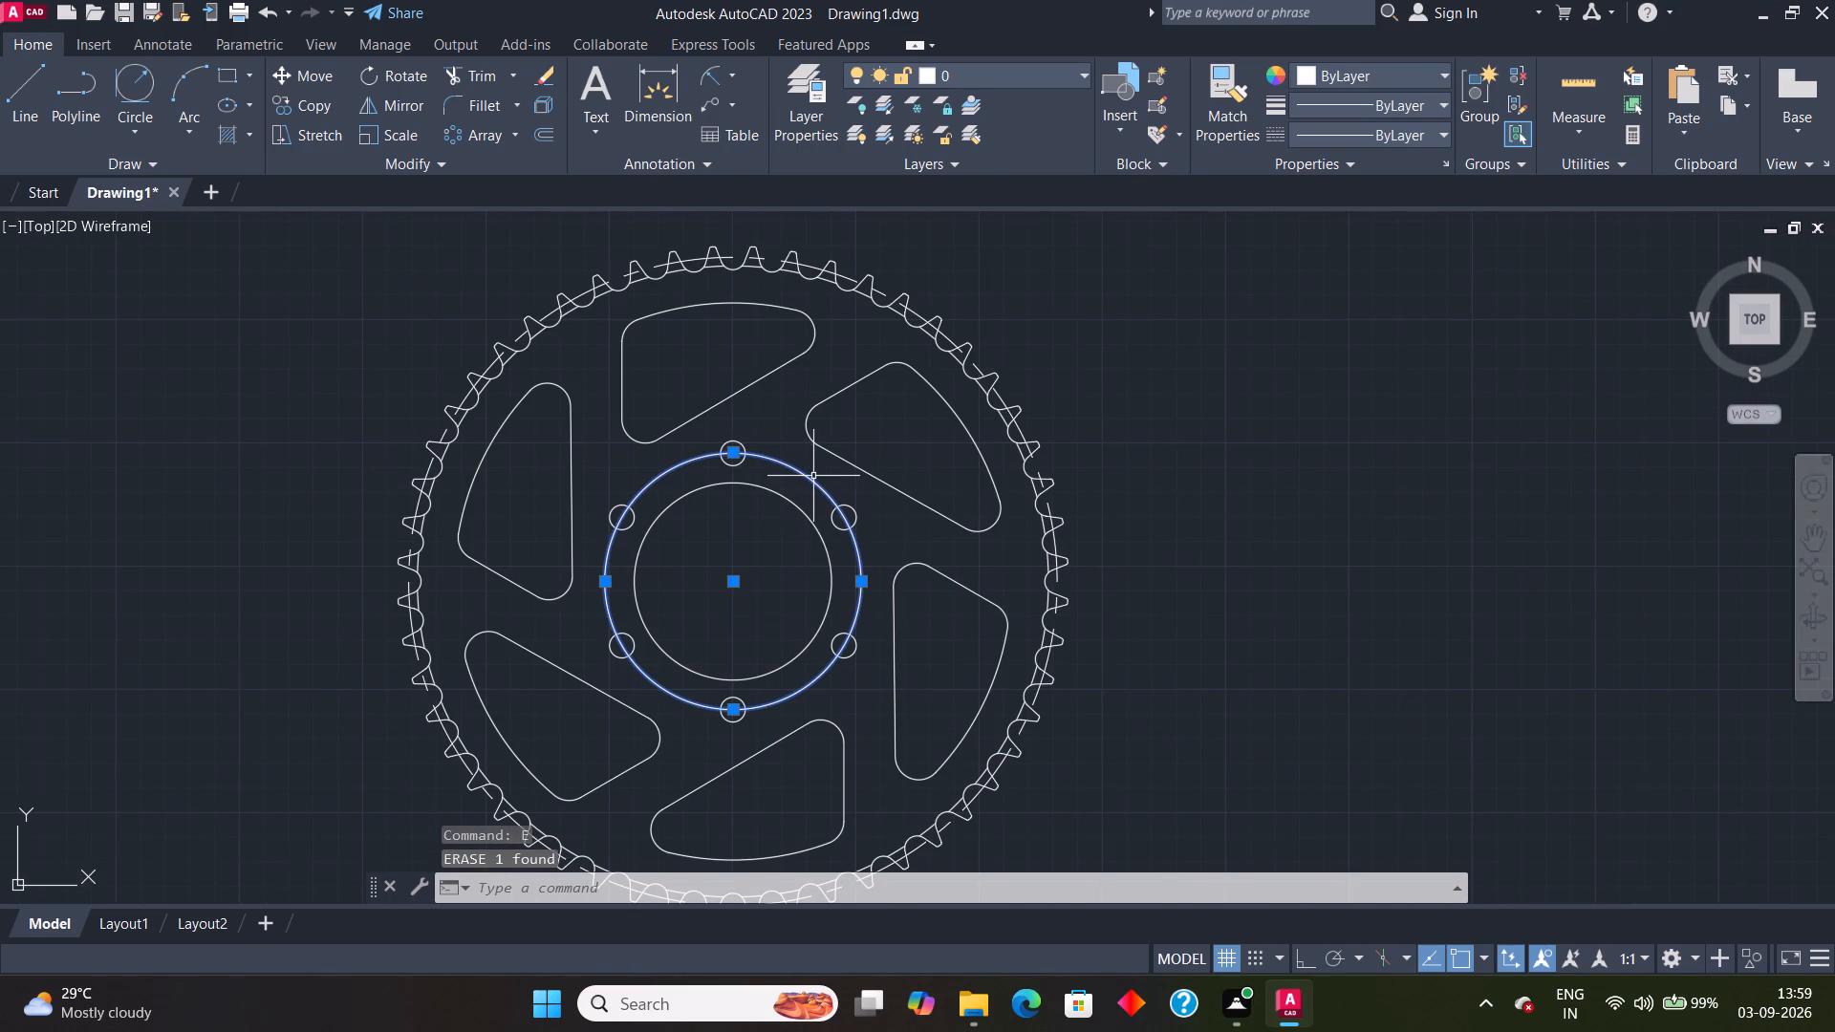
{"action": "left_click", "coordinate": [1442, 138]}
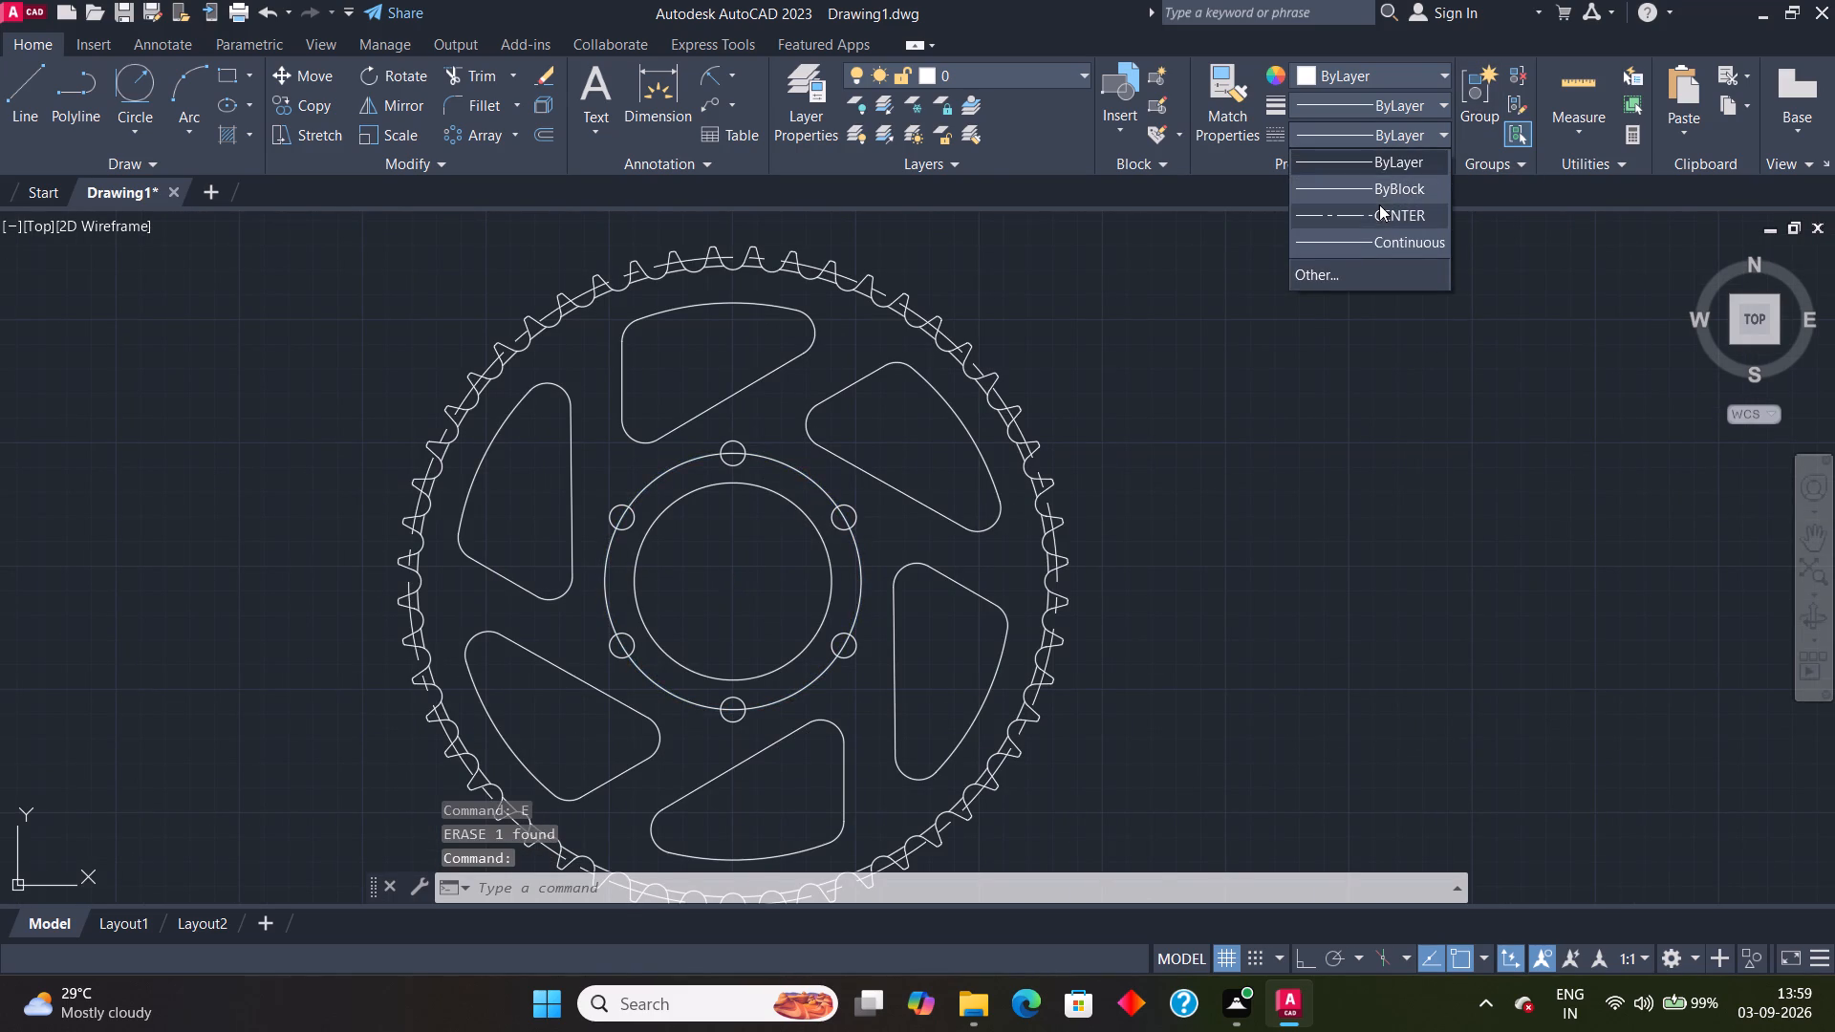
{"action": "left_click", "coordinate": [1378, 205]}
{"action": "left_click", "coordinate": [1461, 429]}
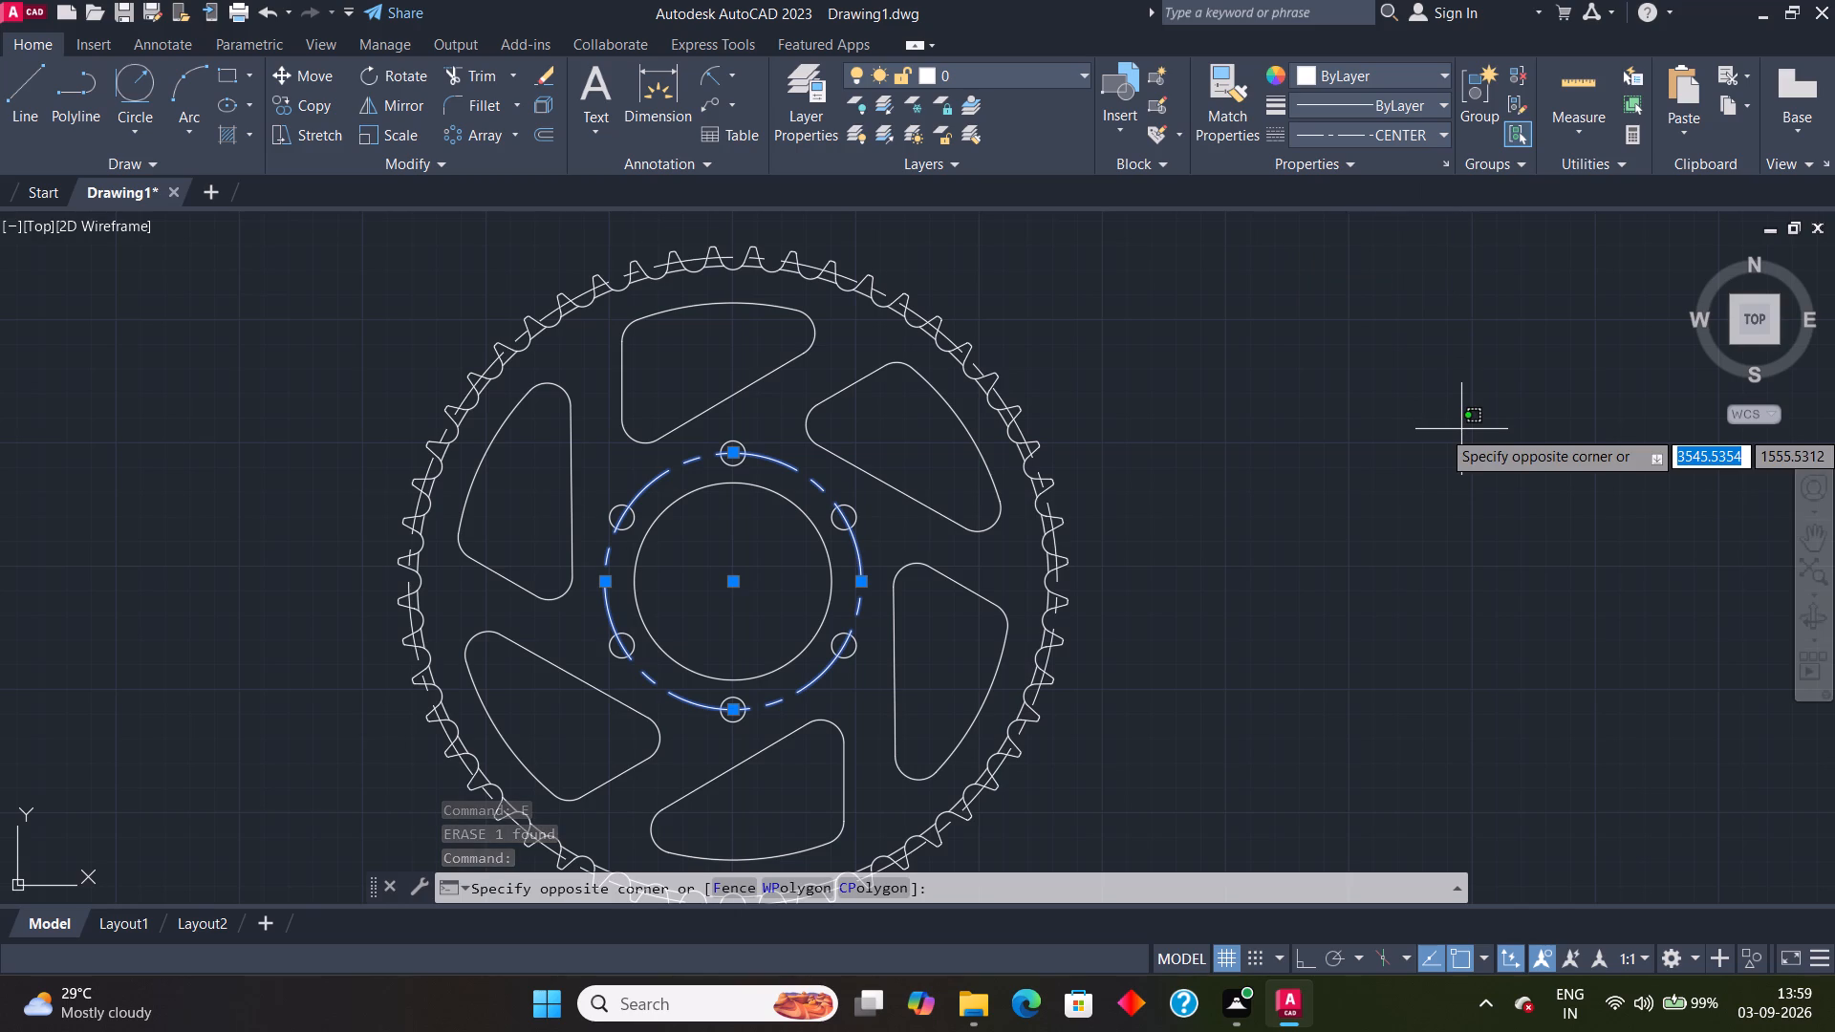
{"action": "key", "text": "Escape"}
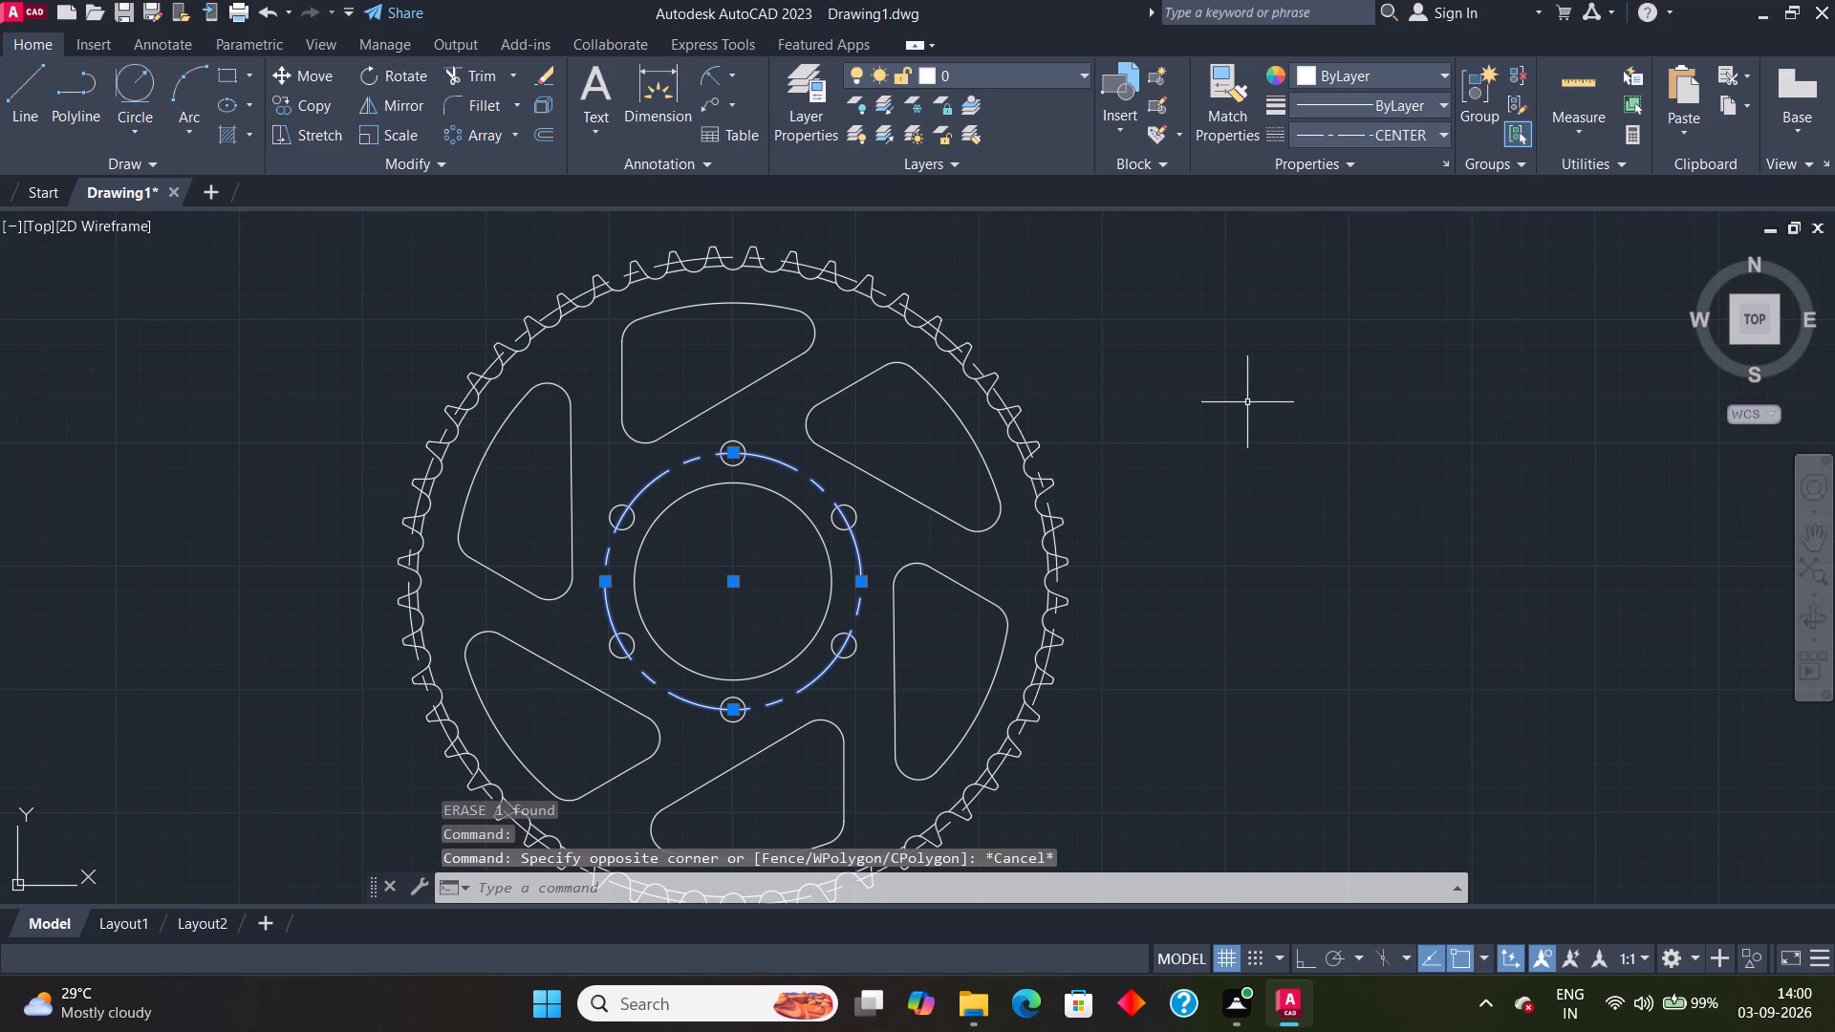
{"action": "scroll", "coordinate": [1143, 331], "scroll_direction": "up", "scroll_amount": 2}
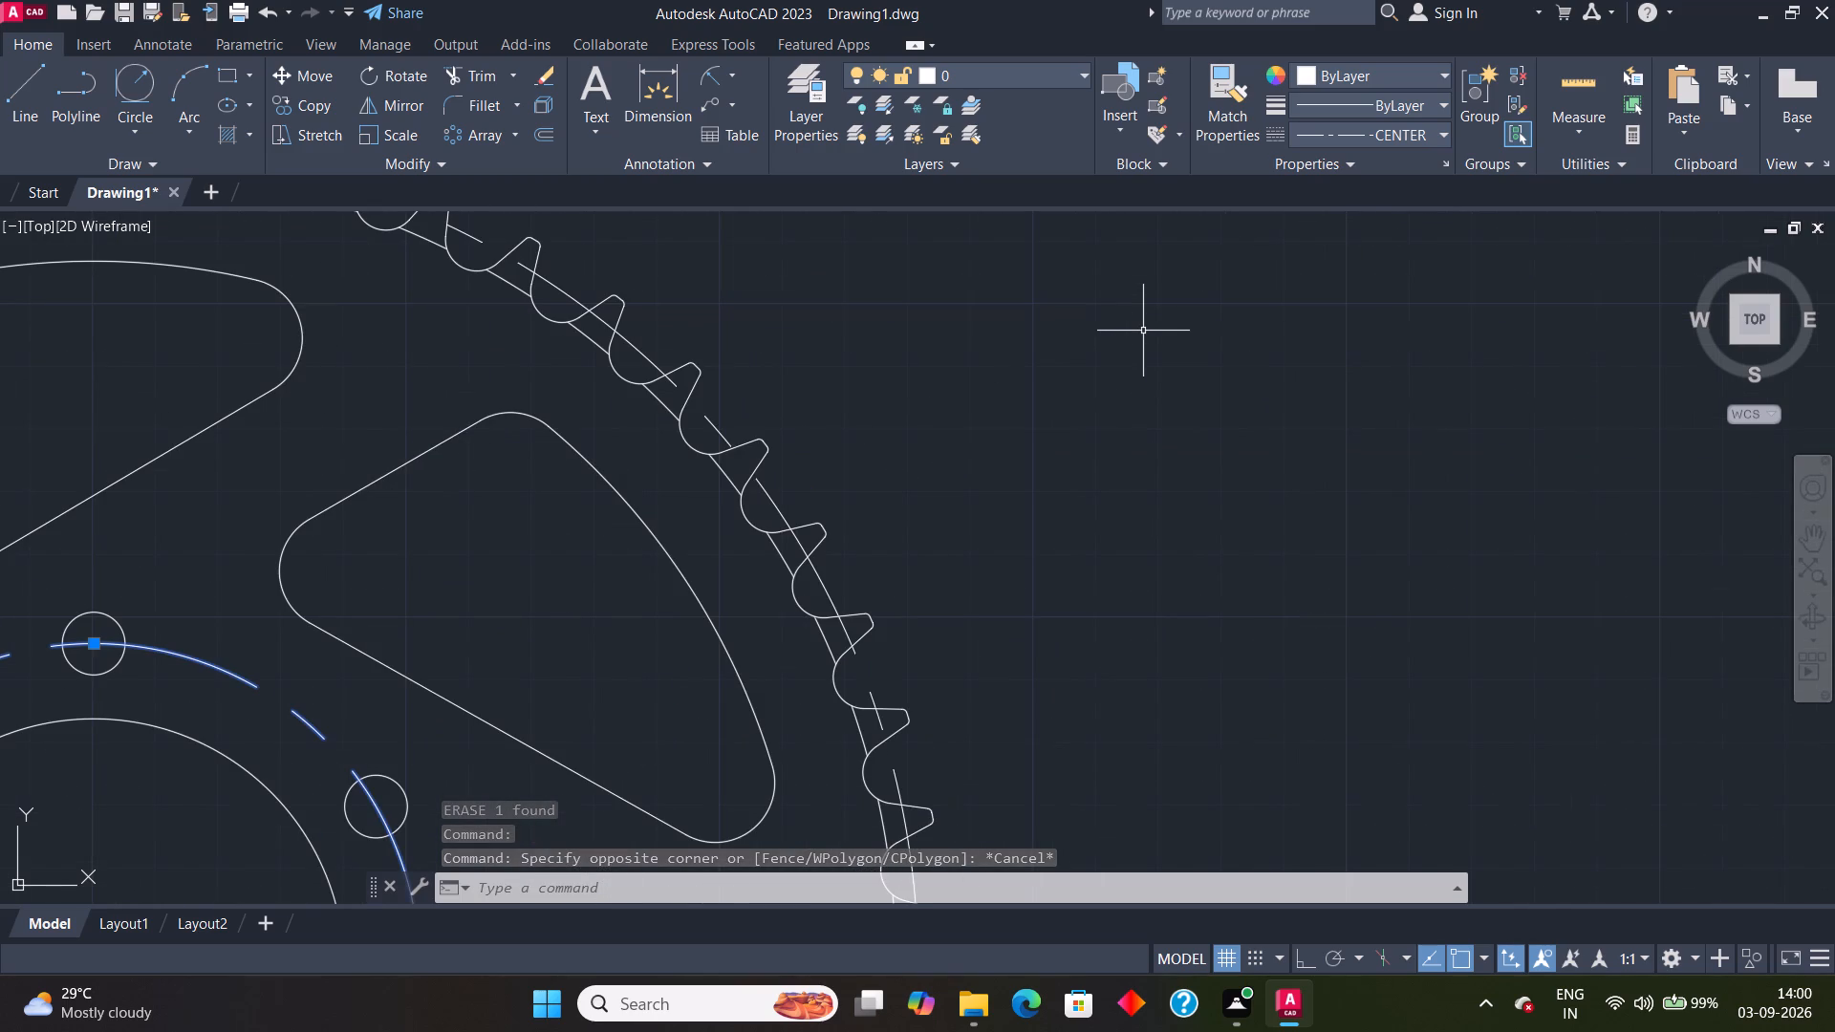
{"action": "key", "text": "Escape"}
{"action": "scroll", "coordinate": [1143, 331], "scroll_direction": "down", "scroll_amount": 2}
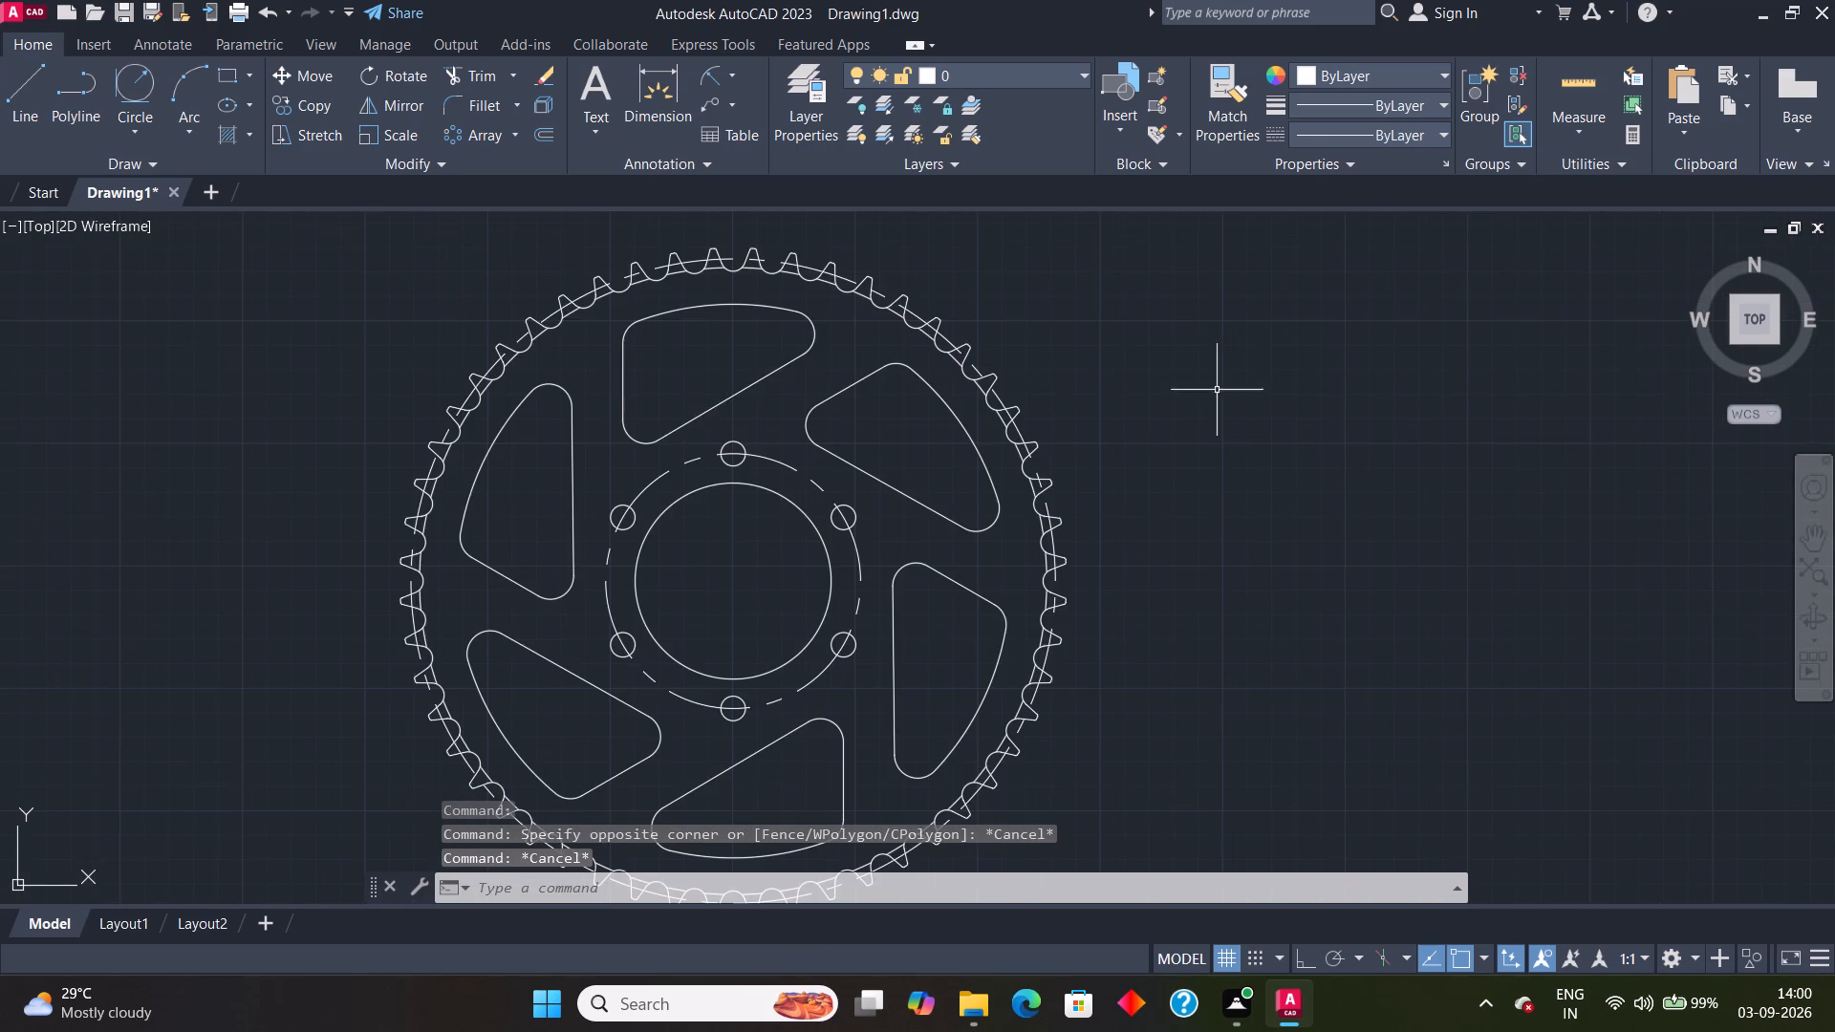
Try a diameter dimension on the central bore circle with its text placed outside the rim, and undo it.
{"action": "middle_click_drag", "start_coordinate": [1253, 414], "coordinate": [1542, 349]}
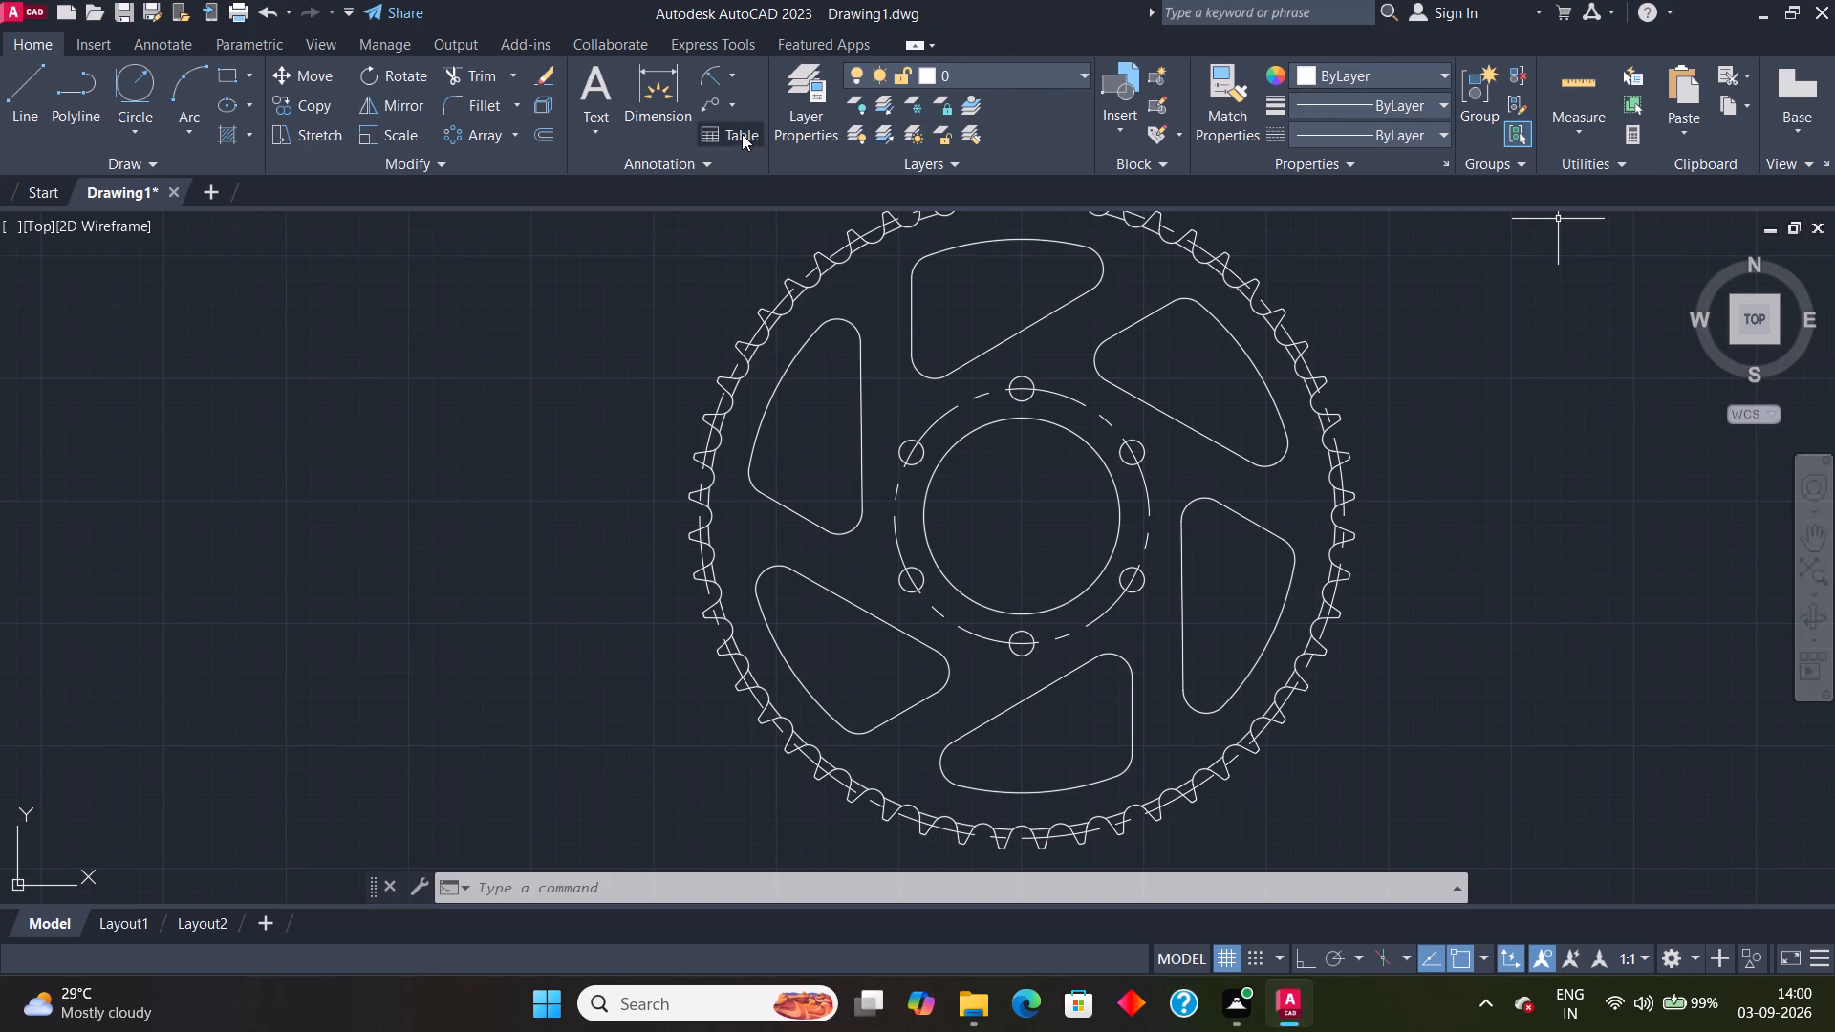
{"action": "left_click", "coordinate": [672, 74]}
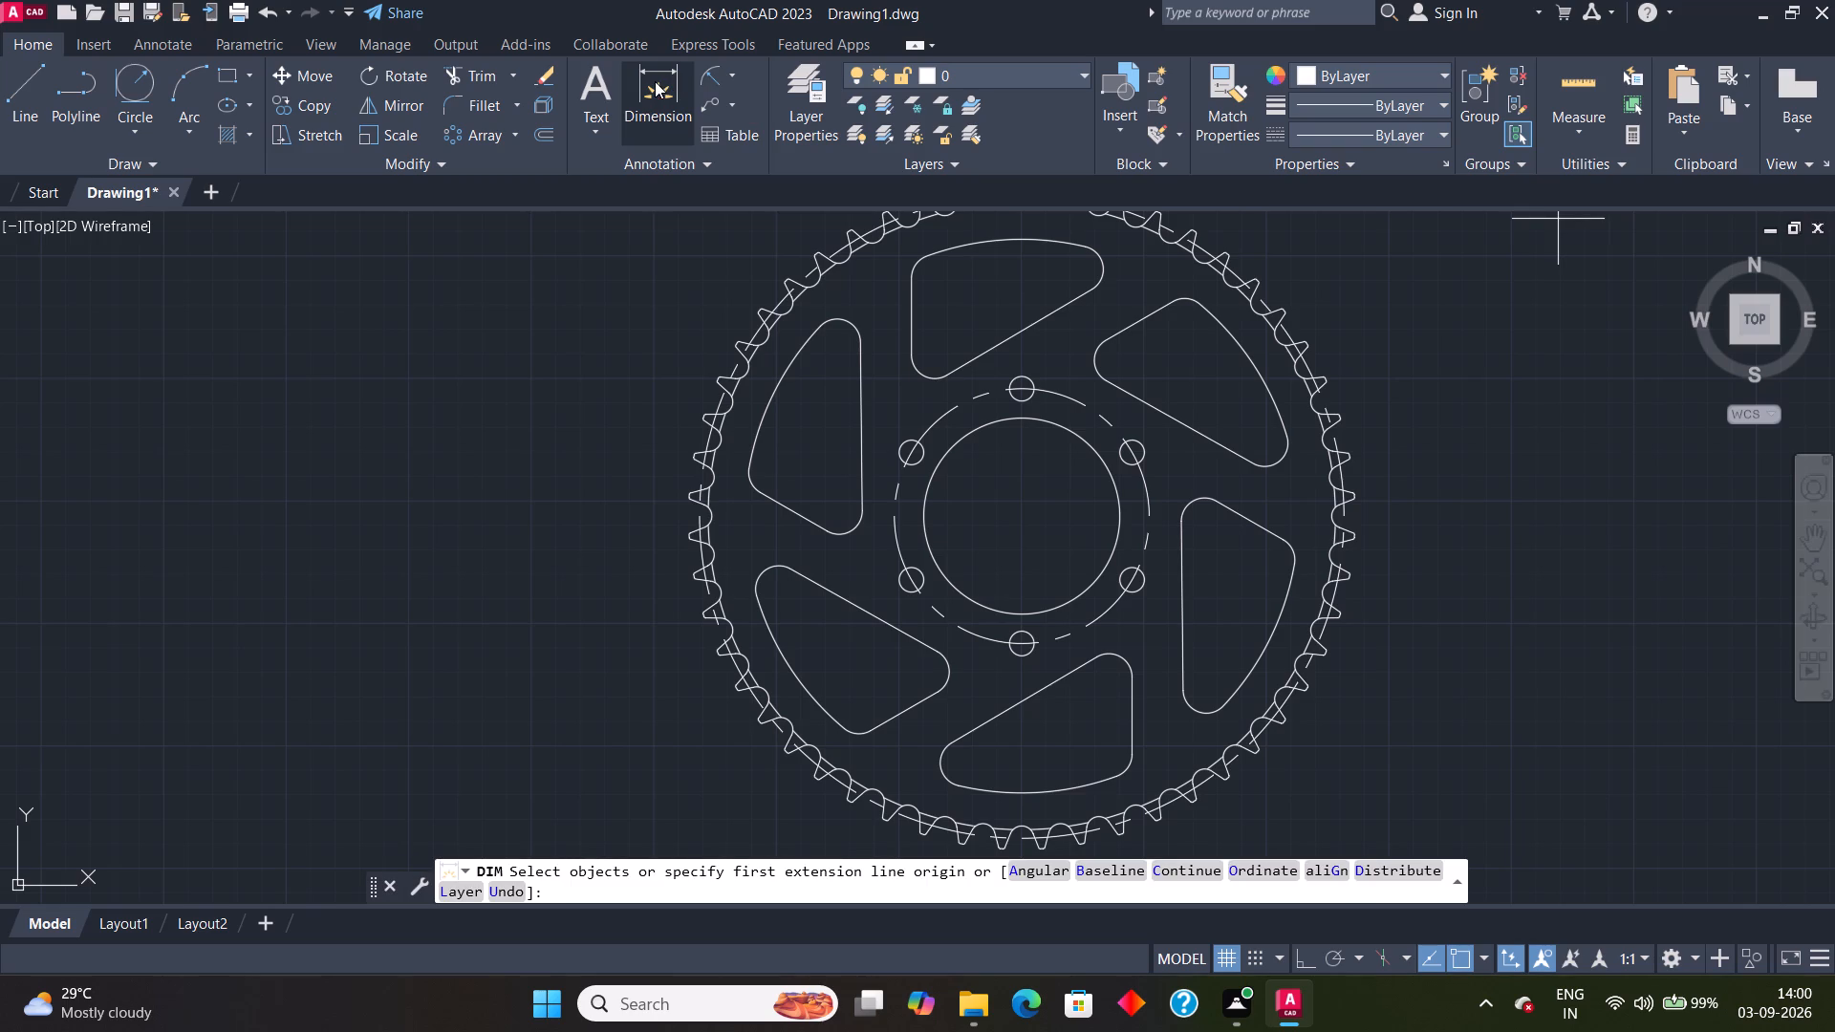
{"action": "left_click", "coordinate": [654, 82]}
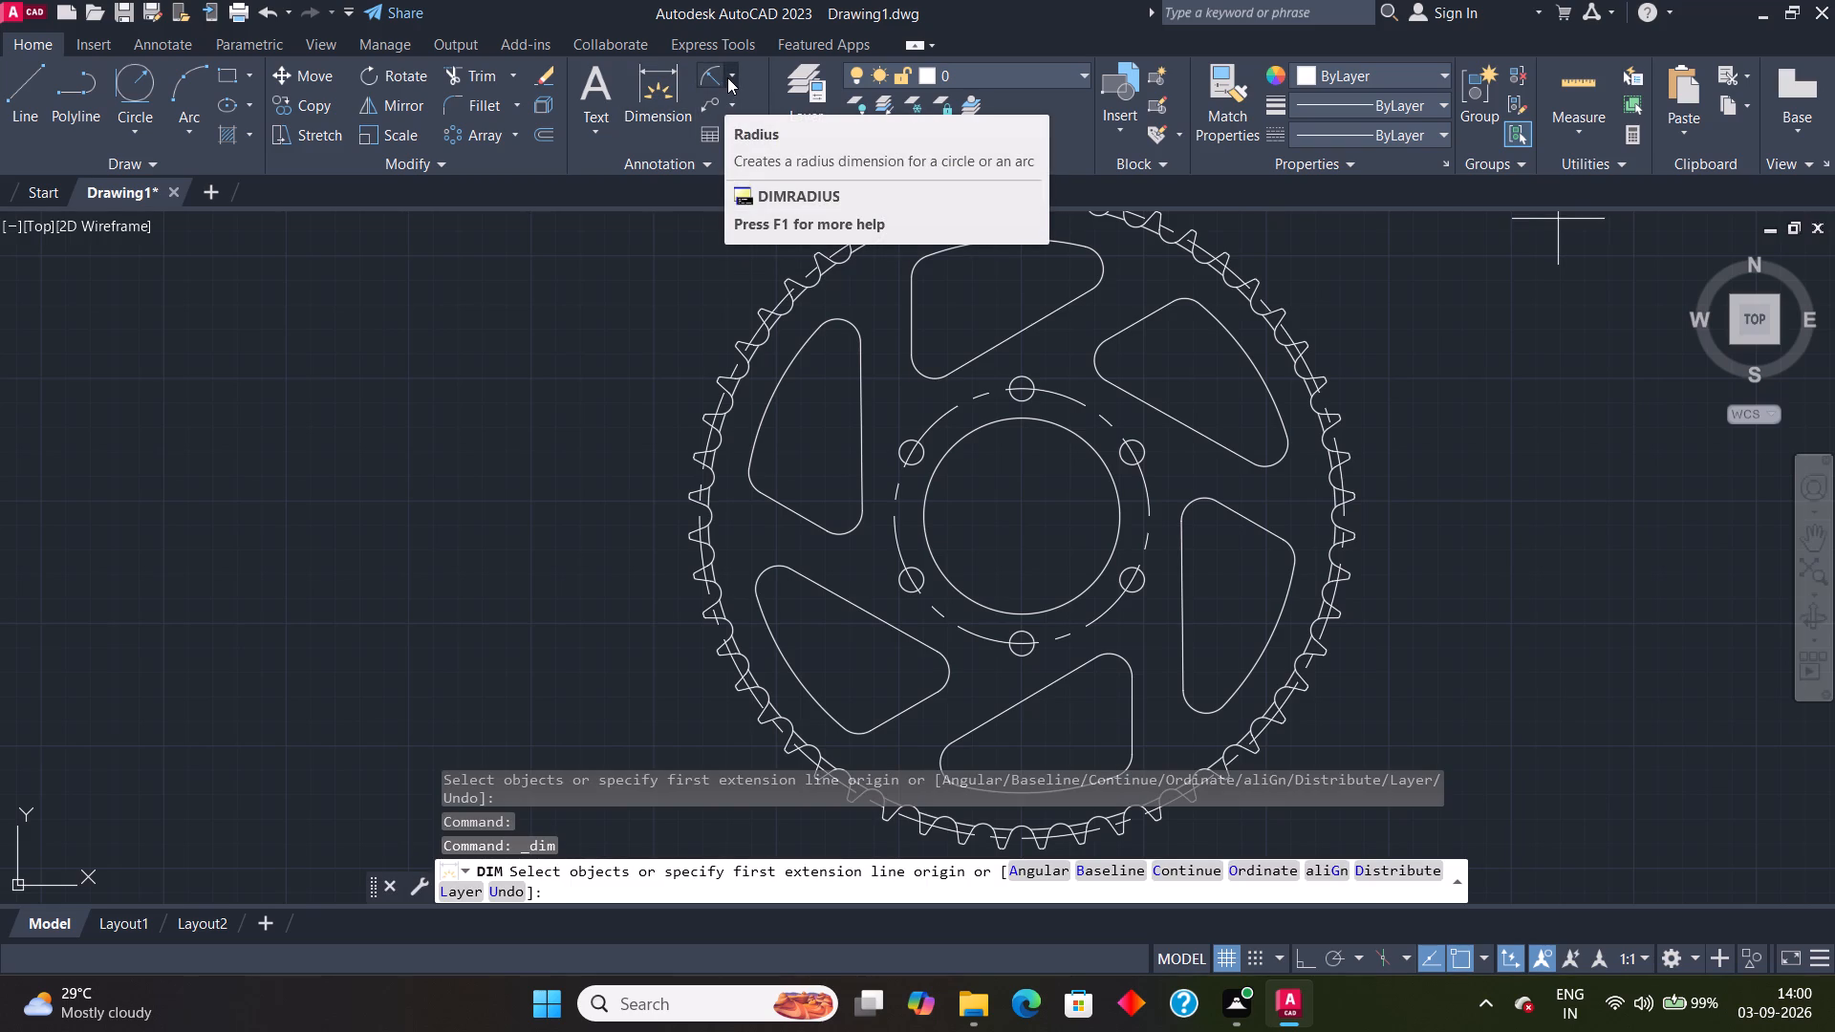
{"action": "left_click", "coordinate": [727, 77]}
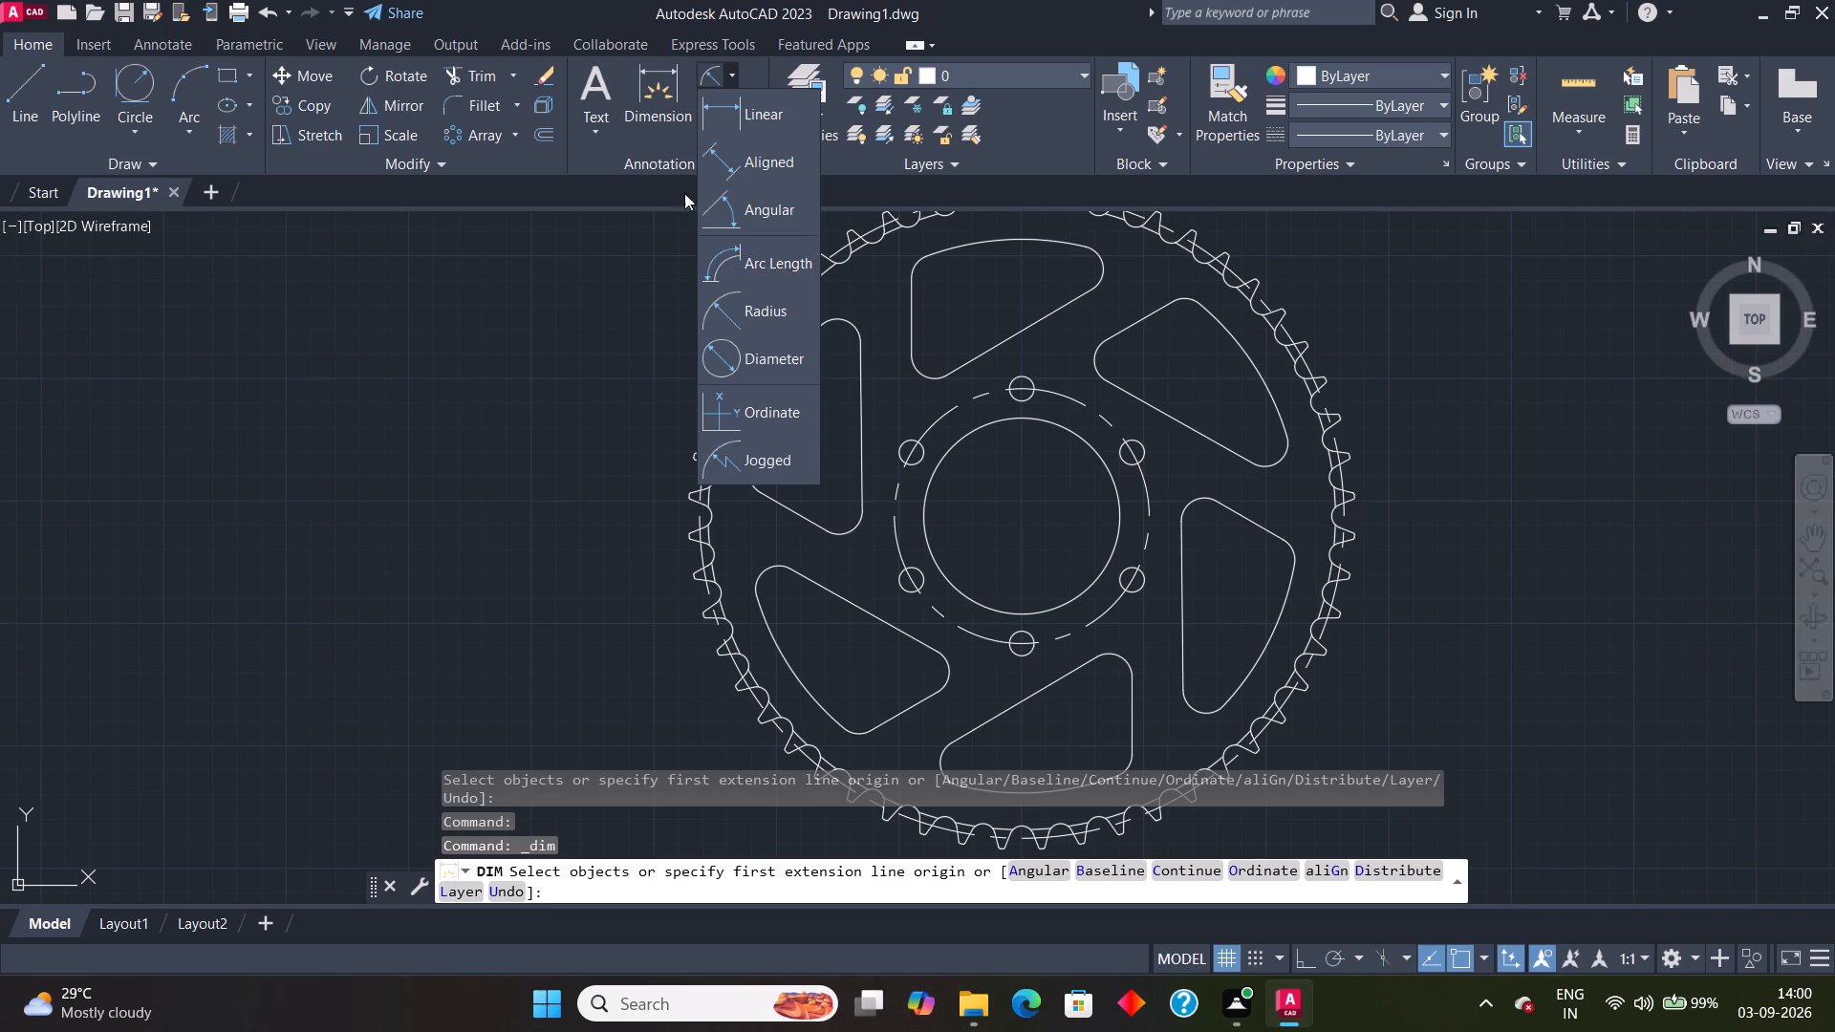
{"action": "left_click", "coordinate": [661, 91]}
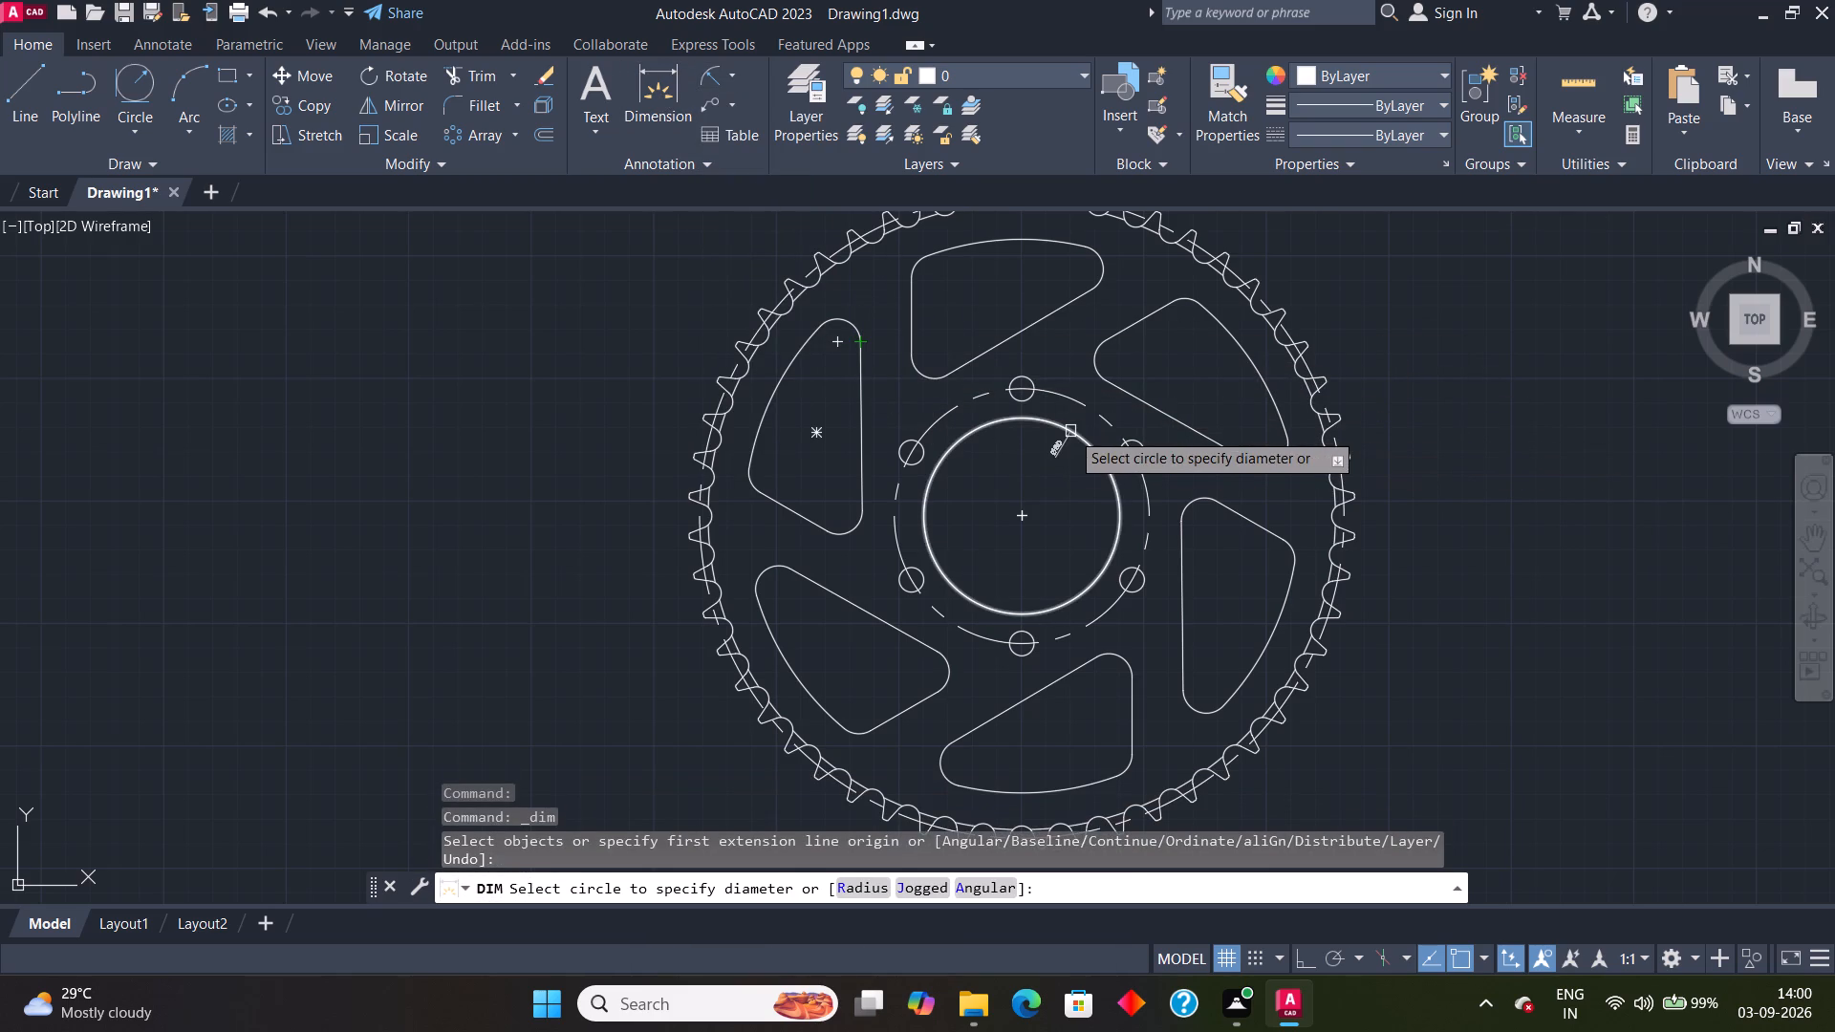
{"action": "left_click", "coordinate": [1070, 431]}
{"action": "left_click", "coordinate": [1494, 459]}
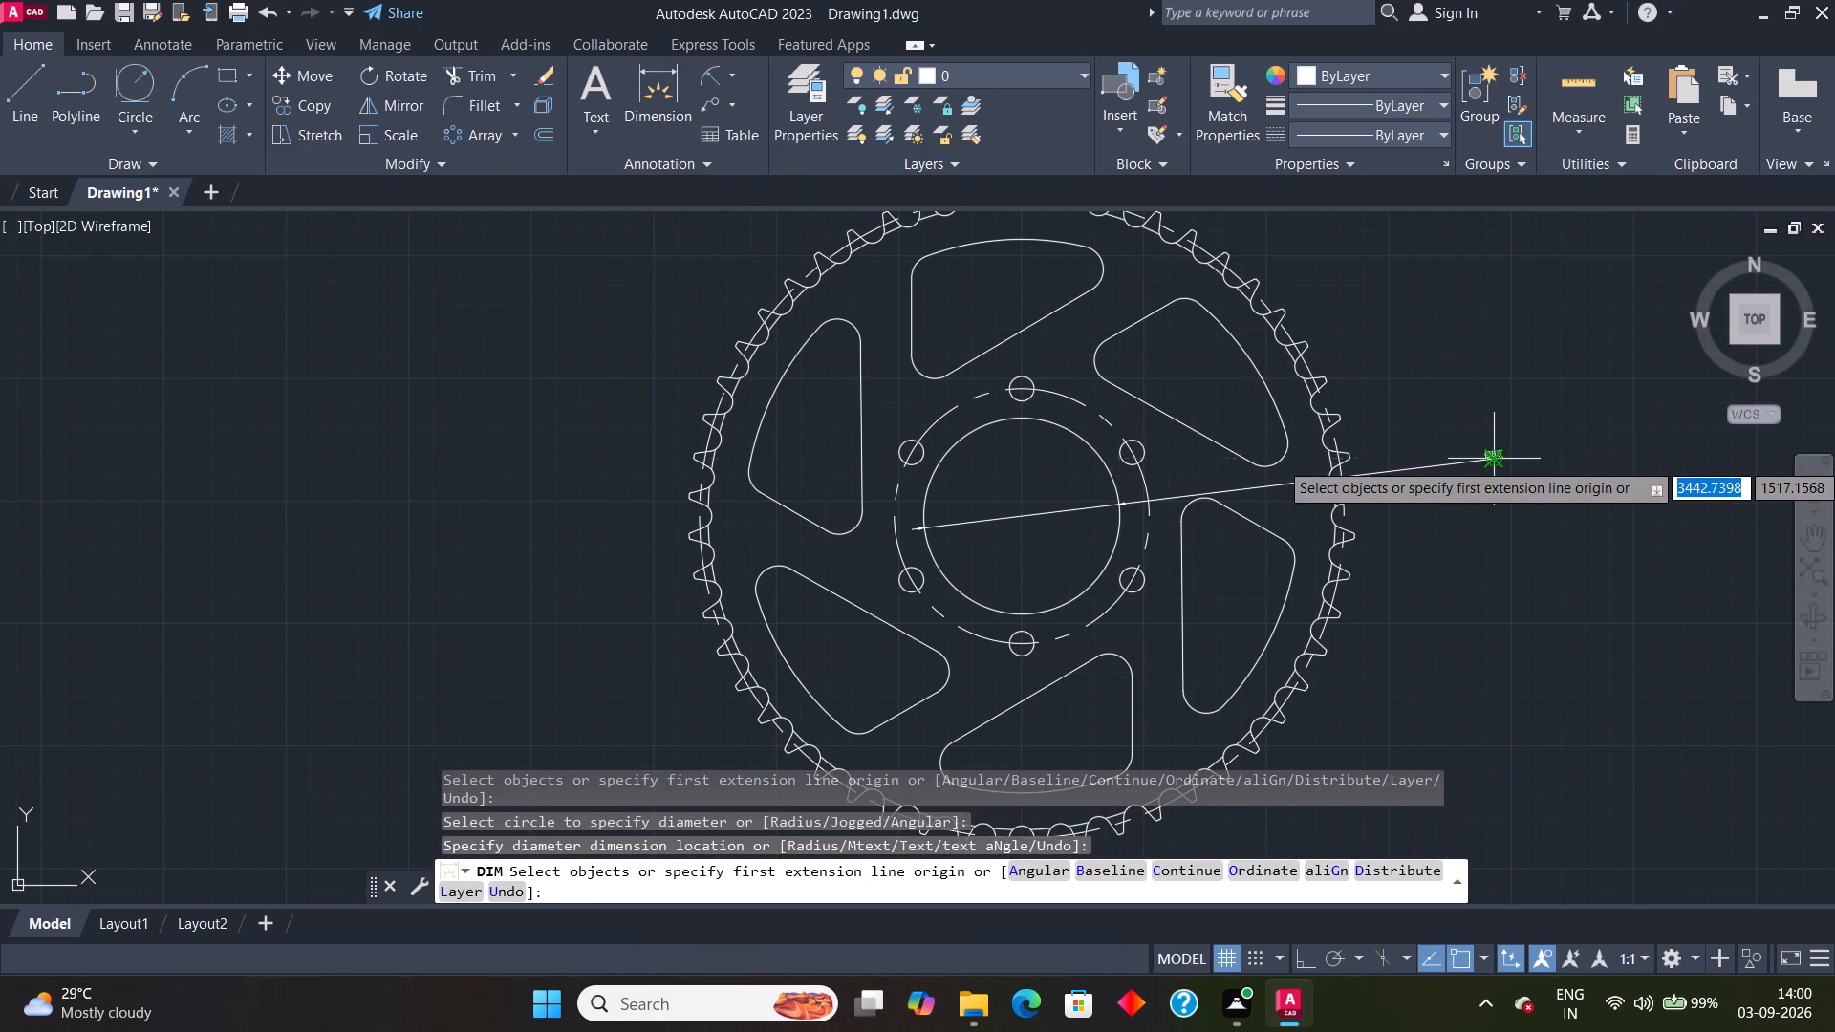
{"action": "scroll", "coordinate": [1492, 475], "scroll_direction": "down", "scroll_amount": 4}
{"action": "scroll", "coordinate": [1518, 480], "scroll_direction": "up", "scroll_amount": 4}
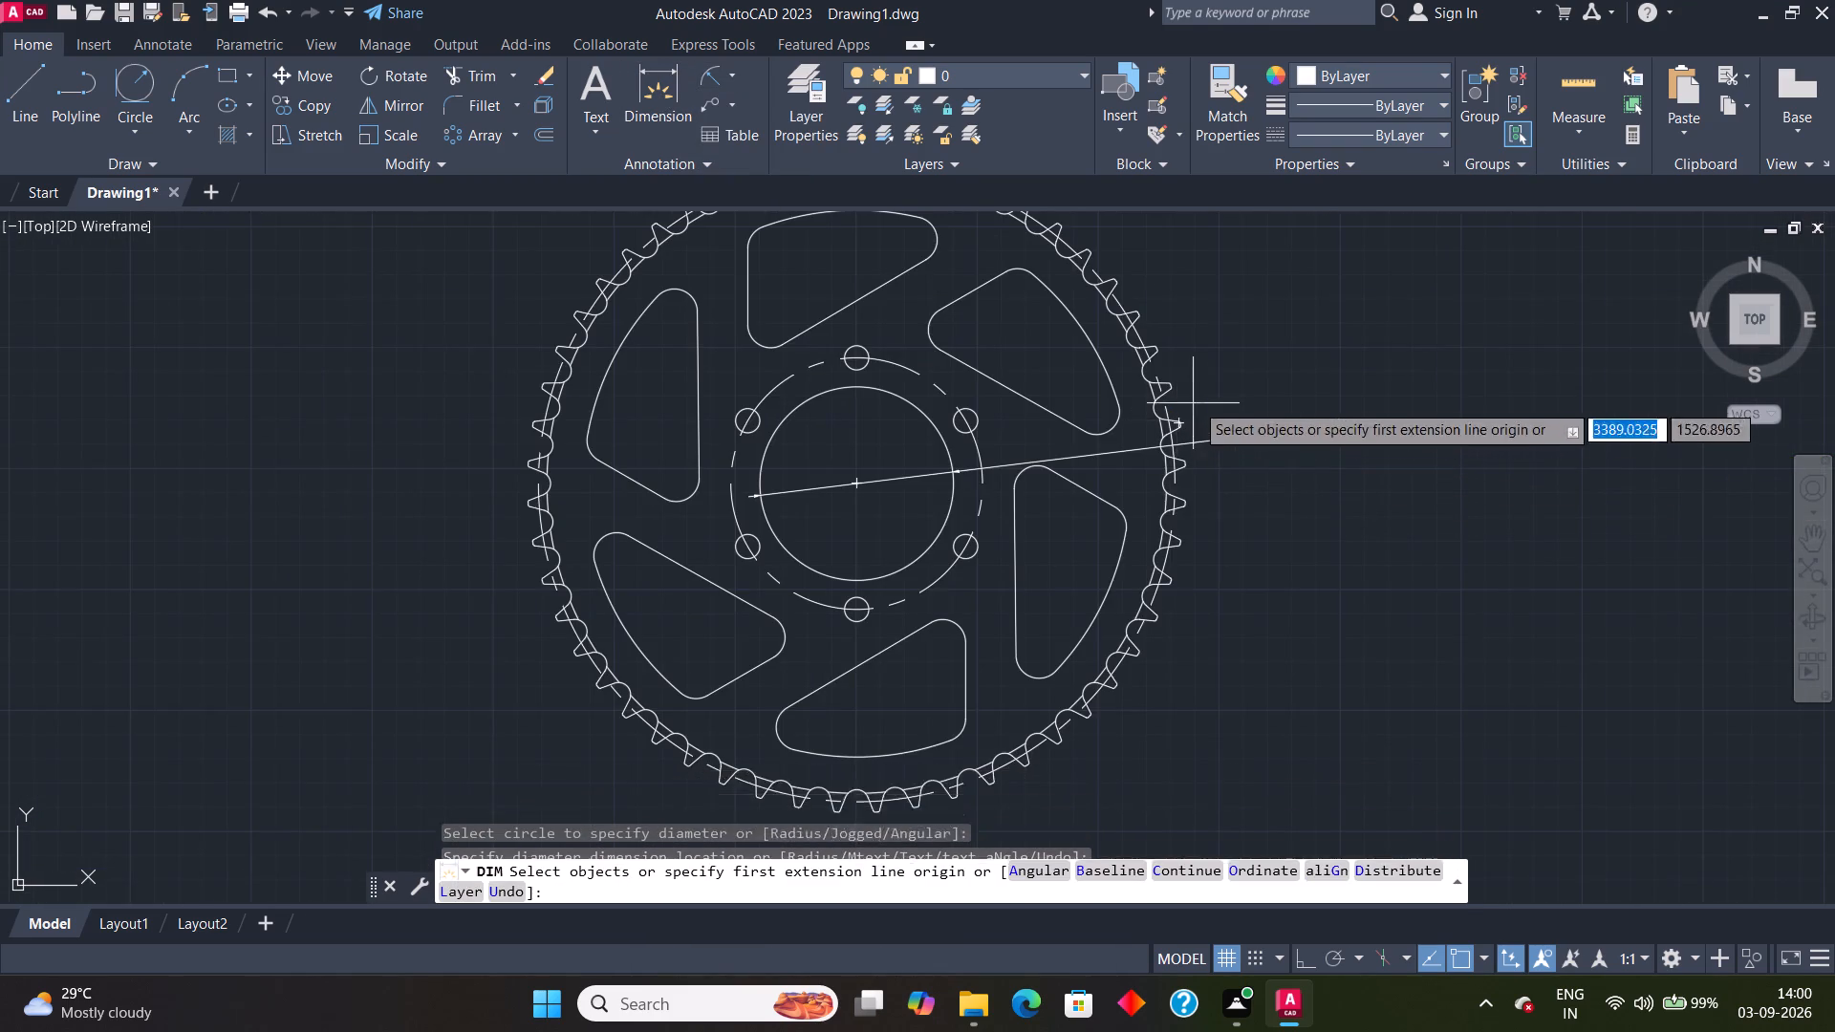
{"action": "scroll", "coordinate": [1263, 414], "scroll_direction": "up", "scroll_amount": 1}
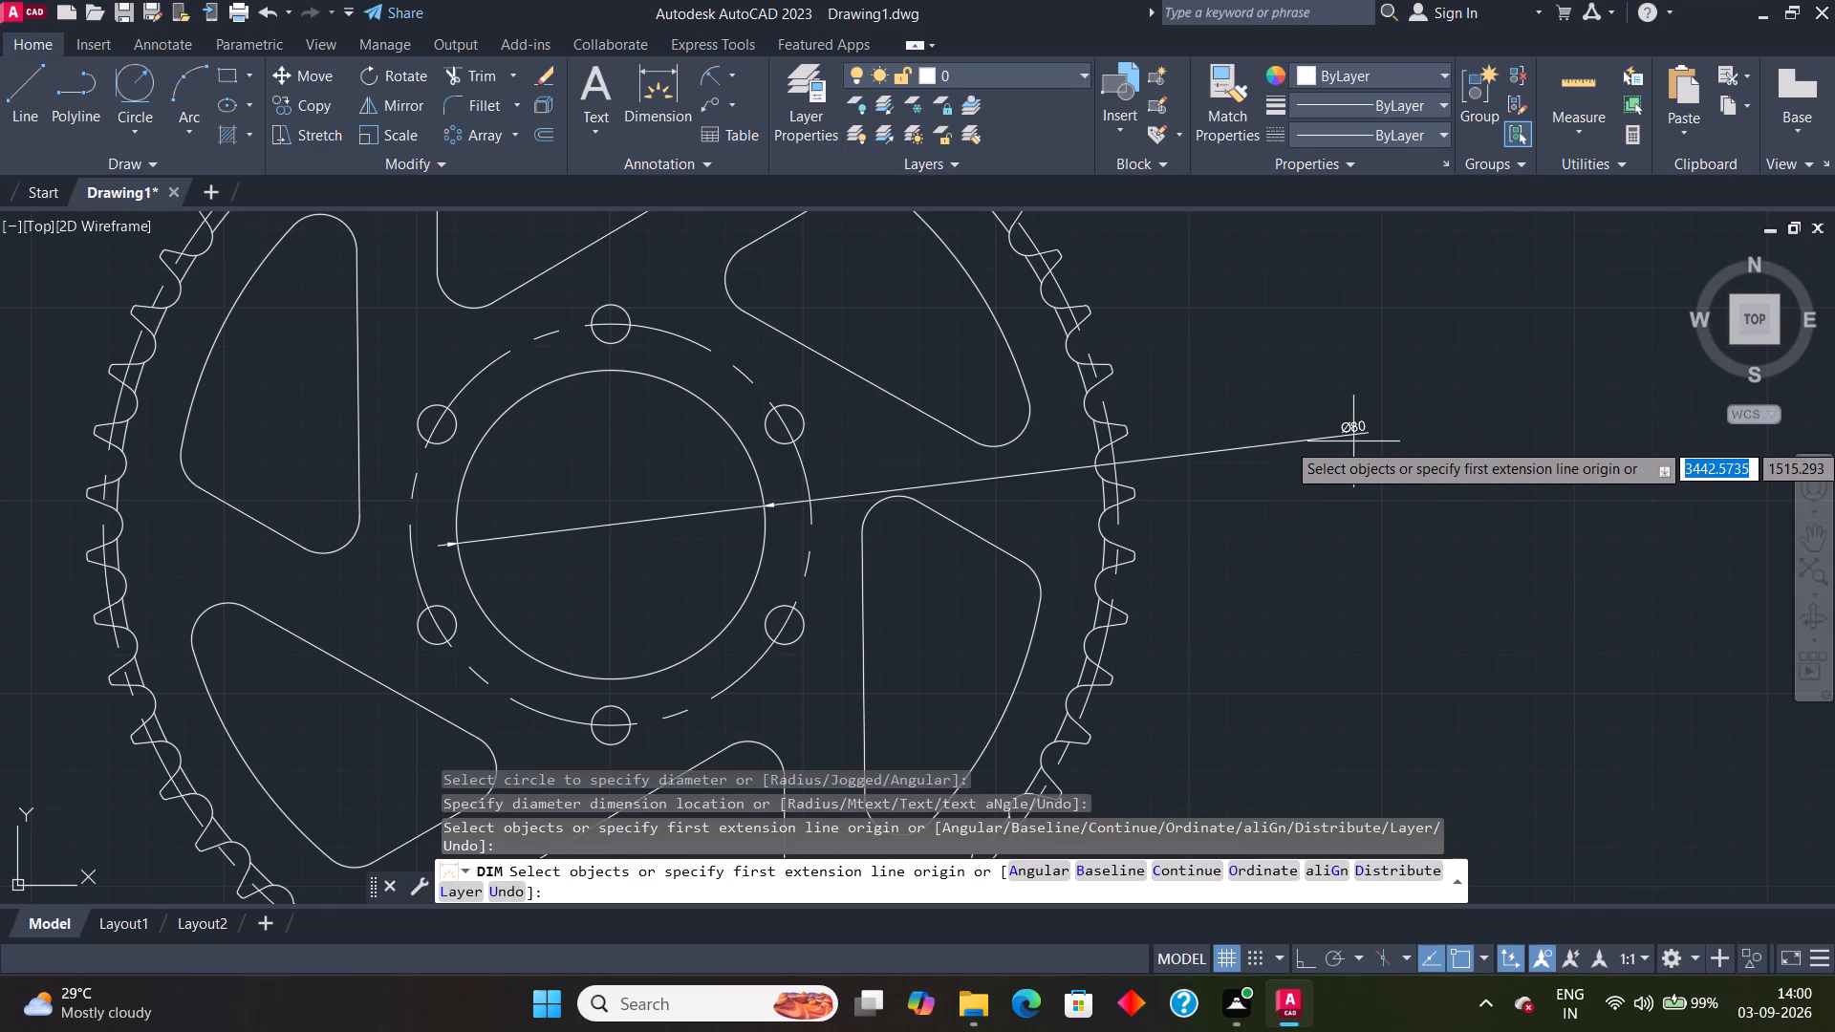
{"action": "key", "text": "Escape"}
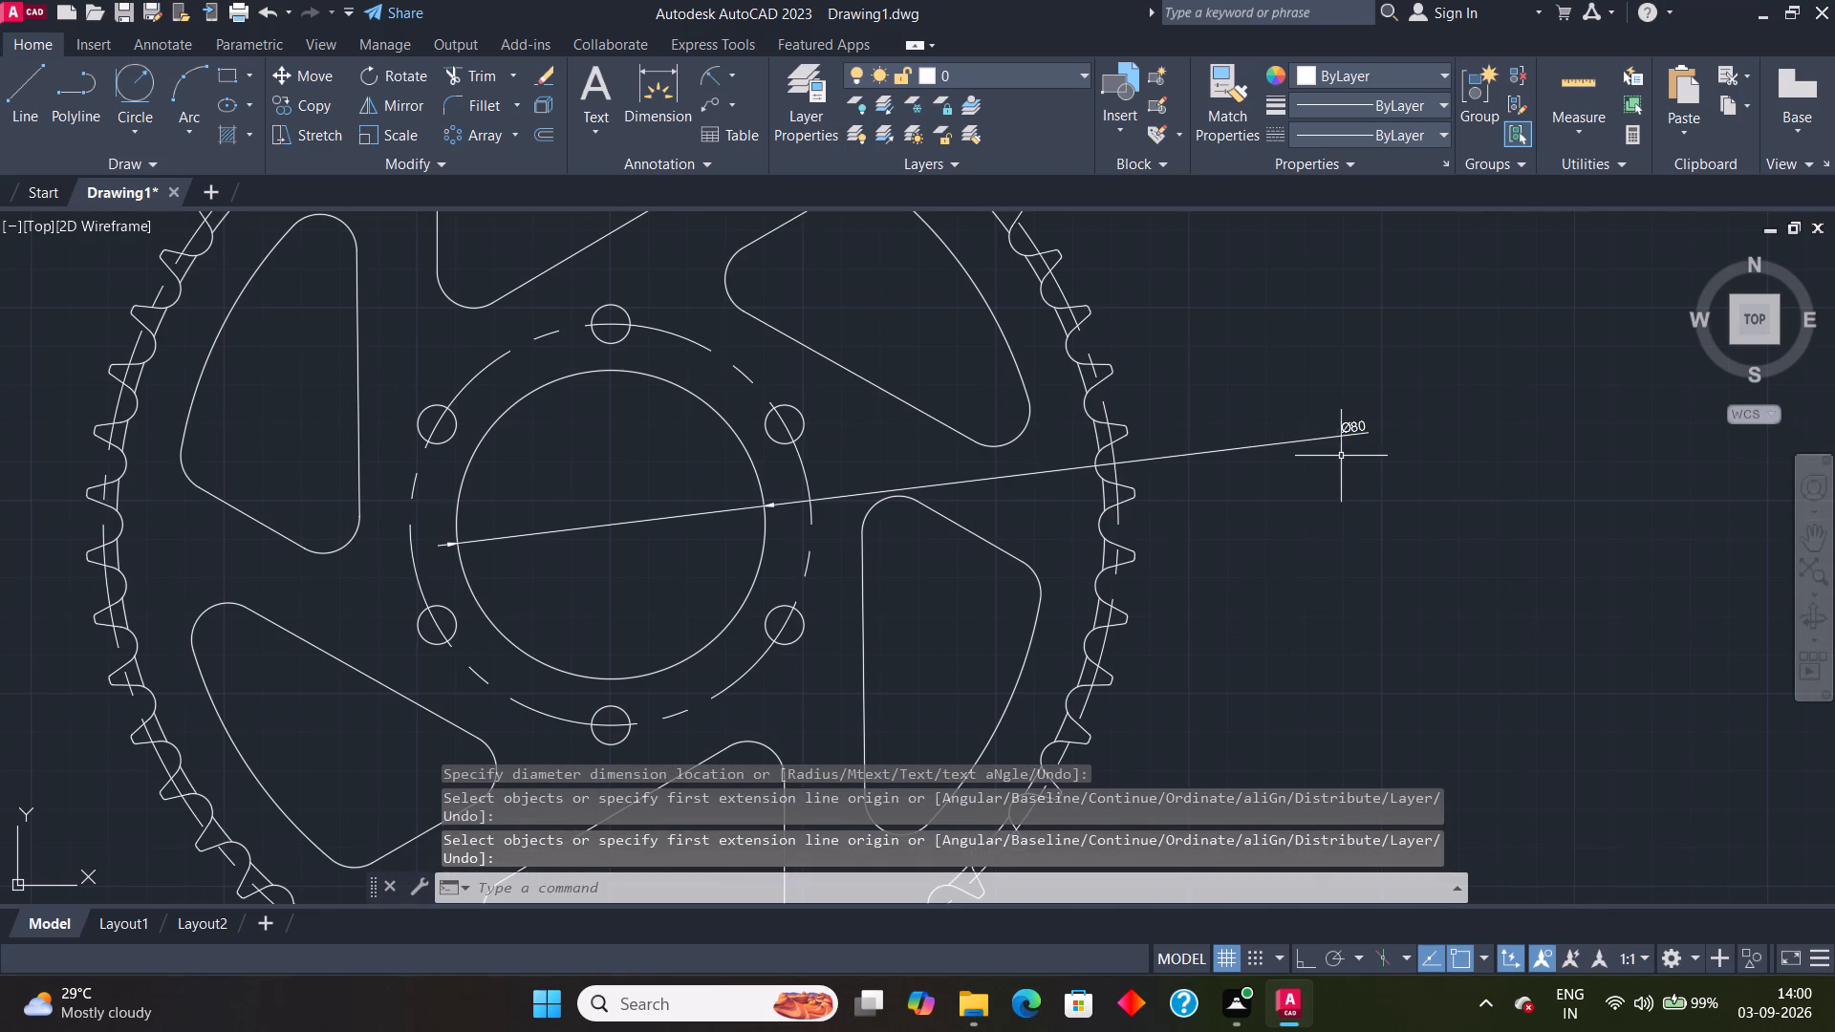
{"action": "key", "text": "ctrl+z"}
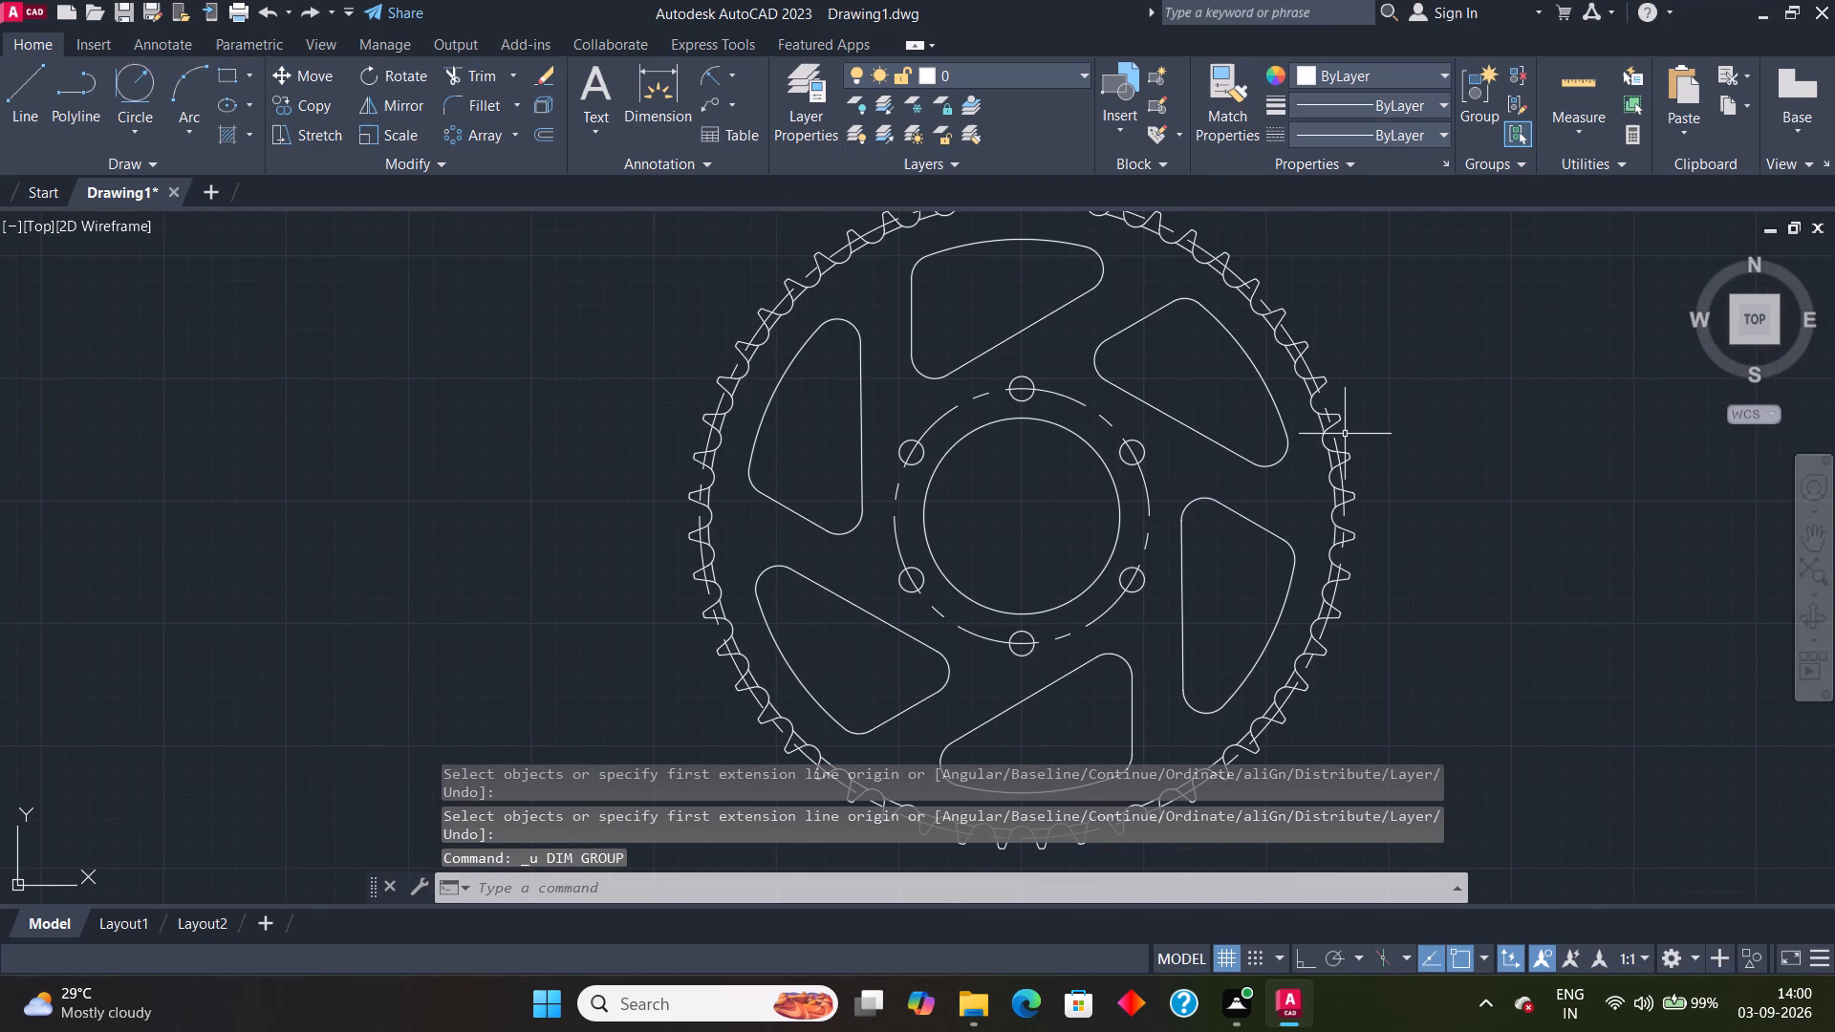
Modify the ISO-25 dimension style to text height 4 and arrow size 3, and set it as the current style.
{"action": "key", "text": "d"}
{"action": "key", "text": "Return"}
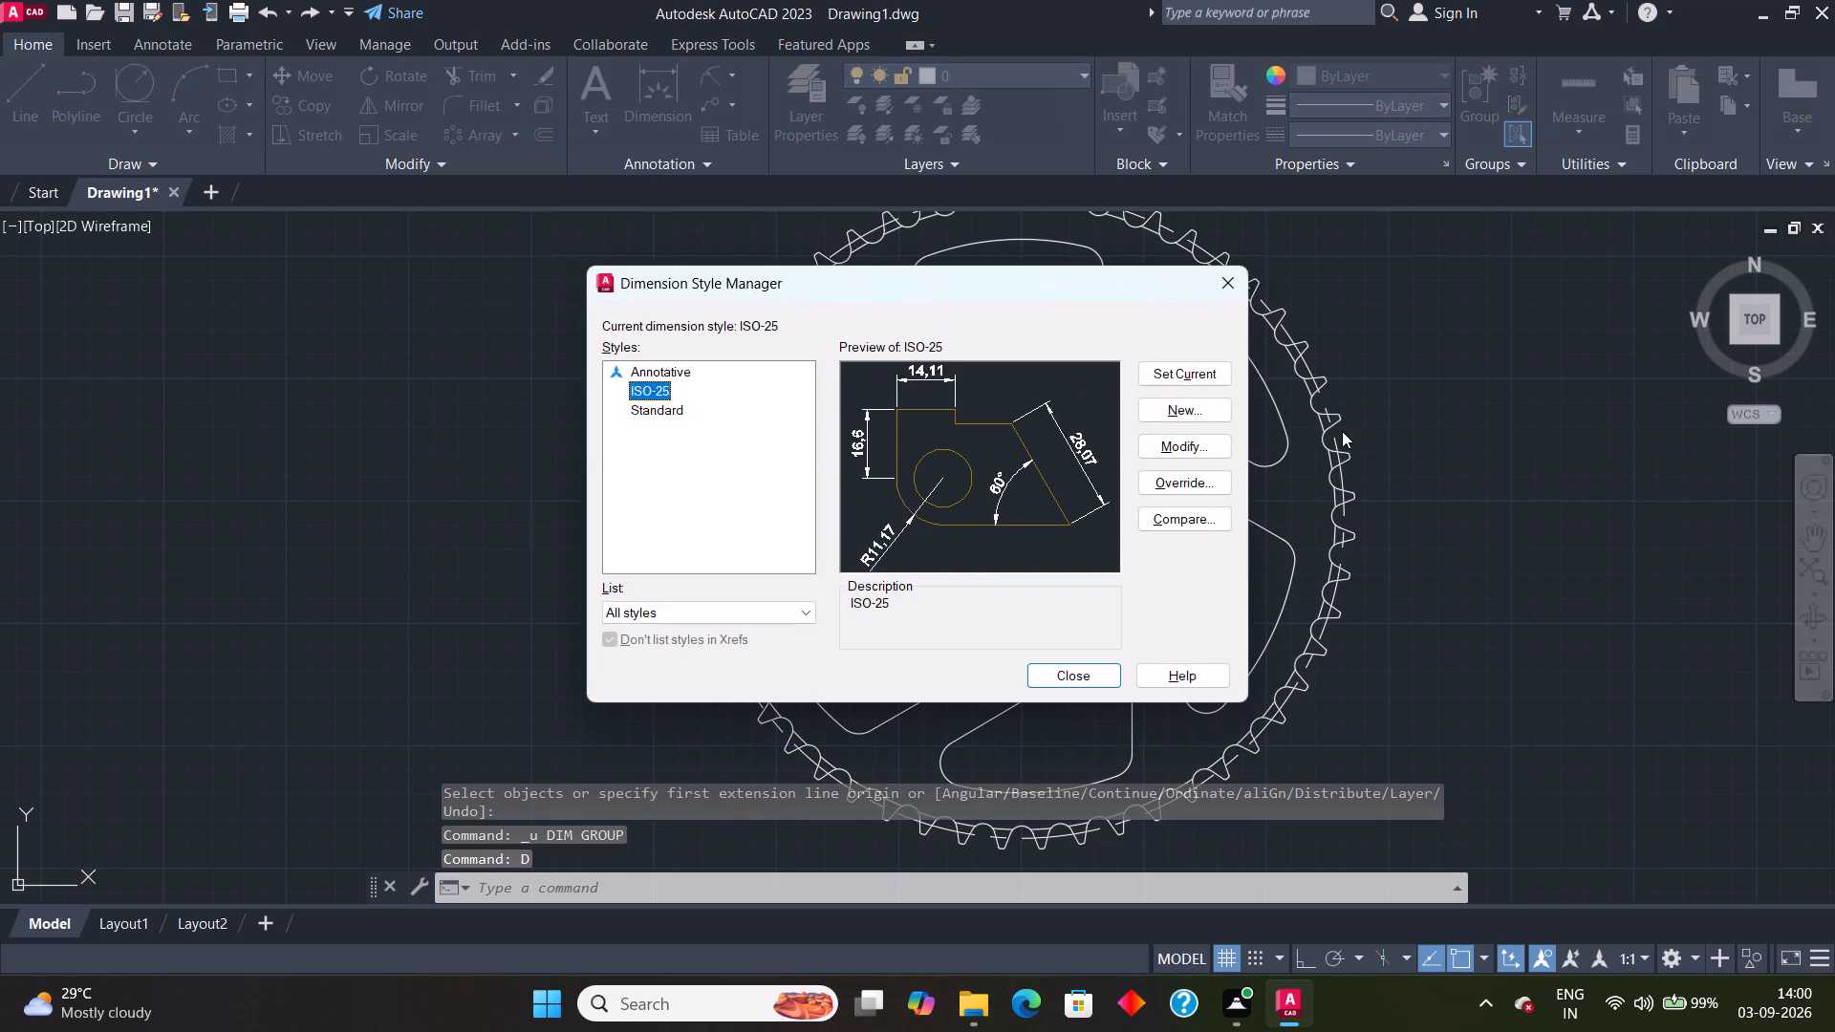
{"action": "left_click", "coordinate": [1193, 446]}
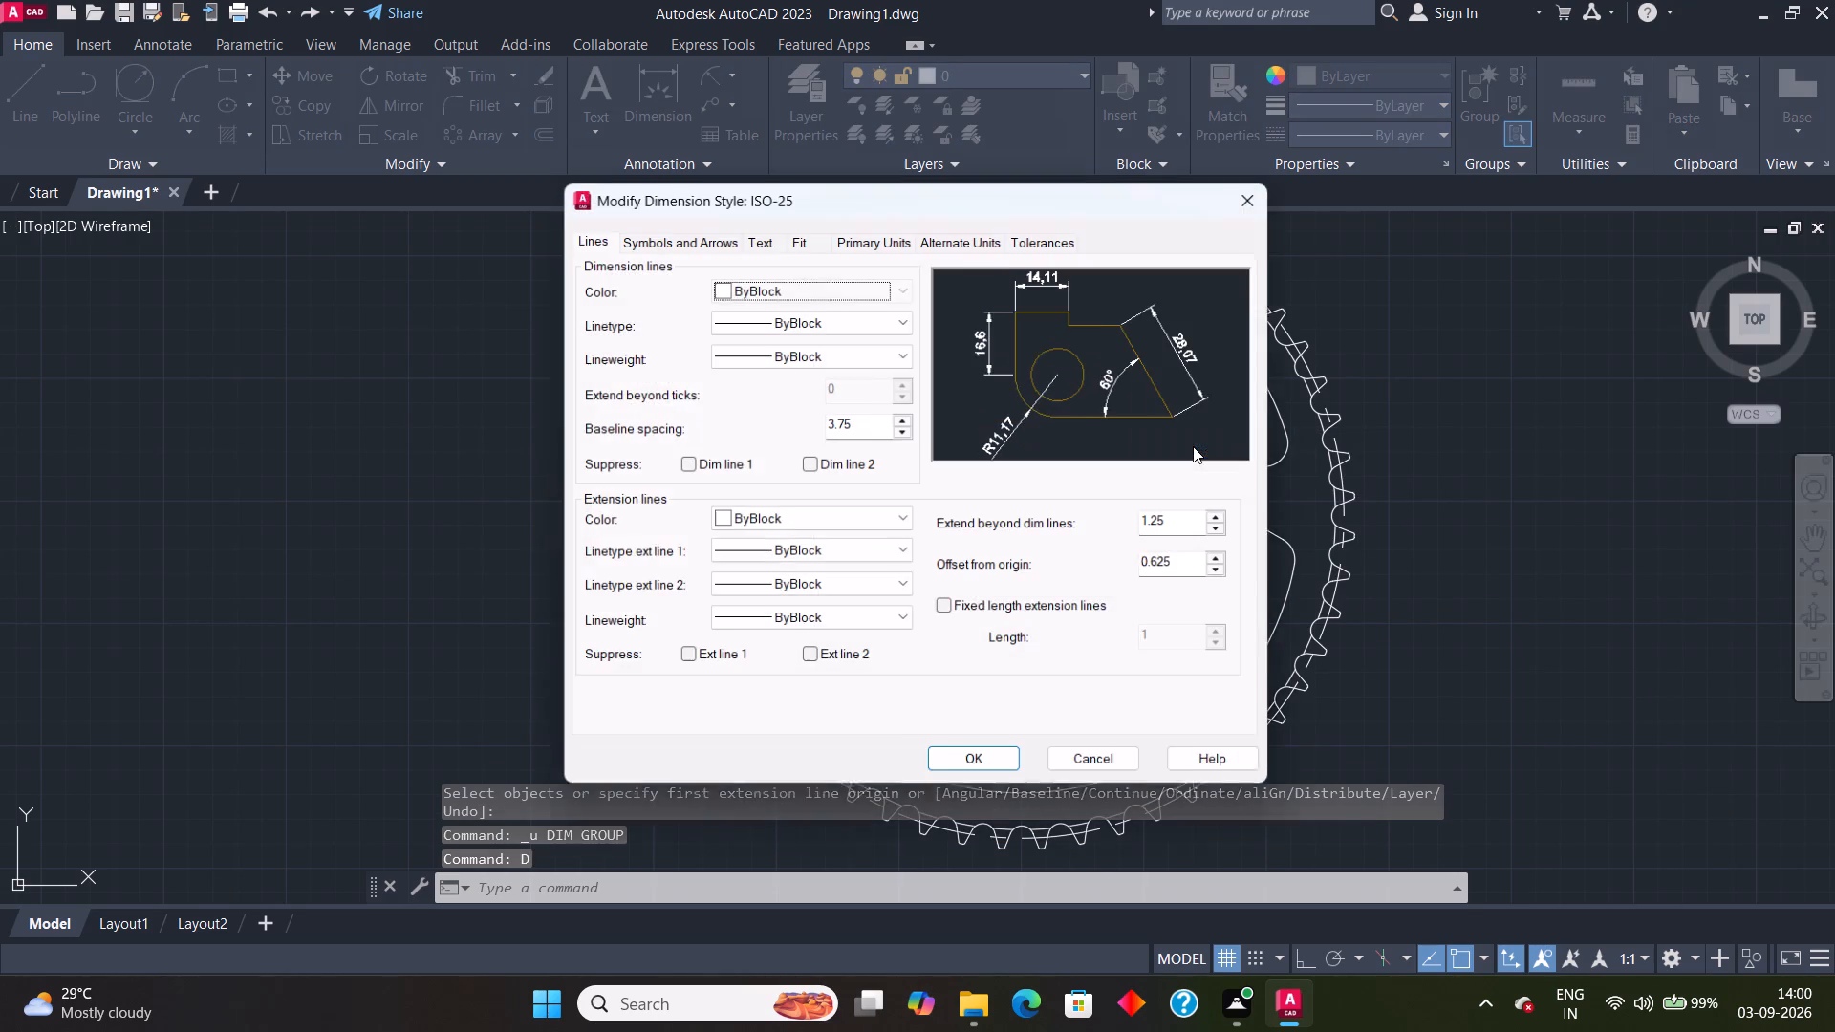
{"action": "left_click", "coordinate": [750, 238]}
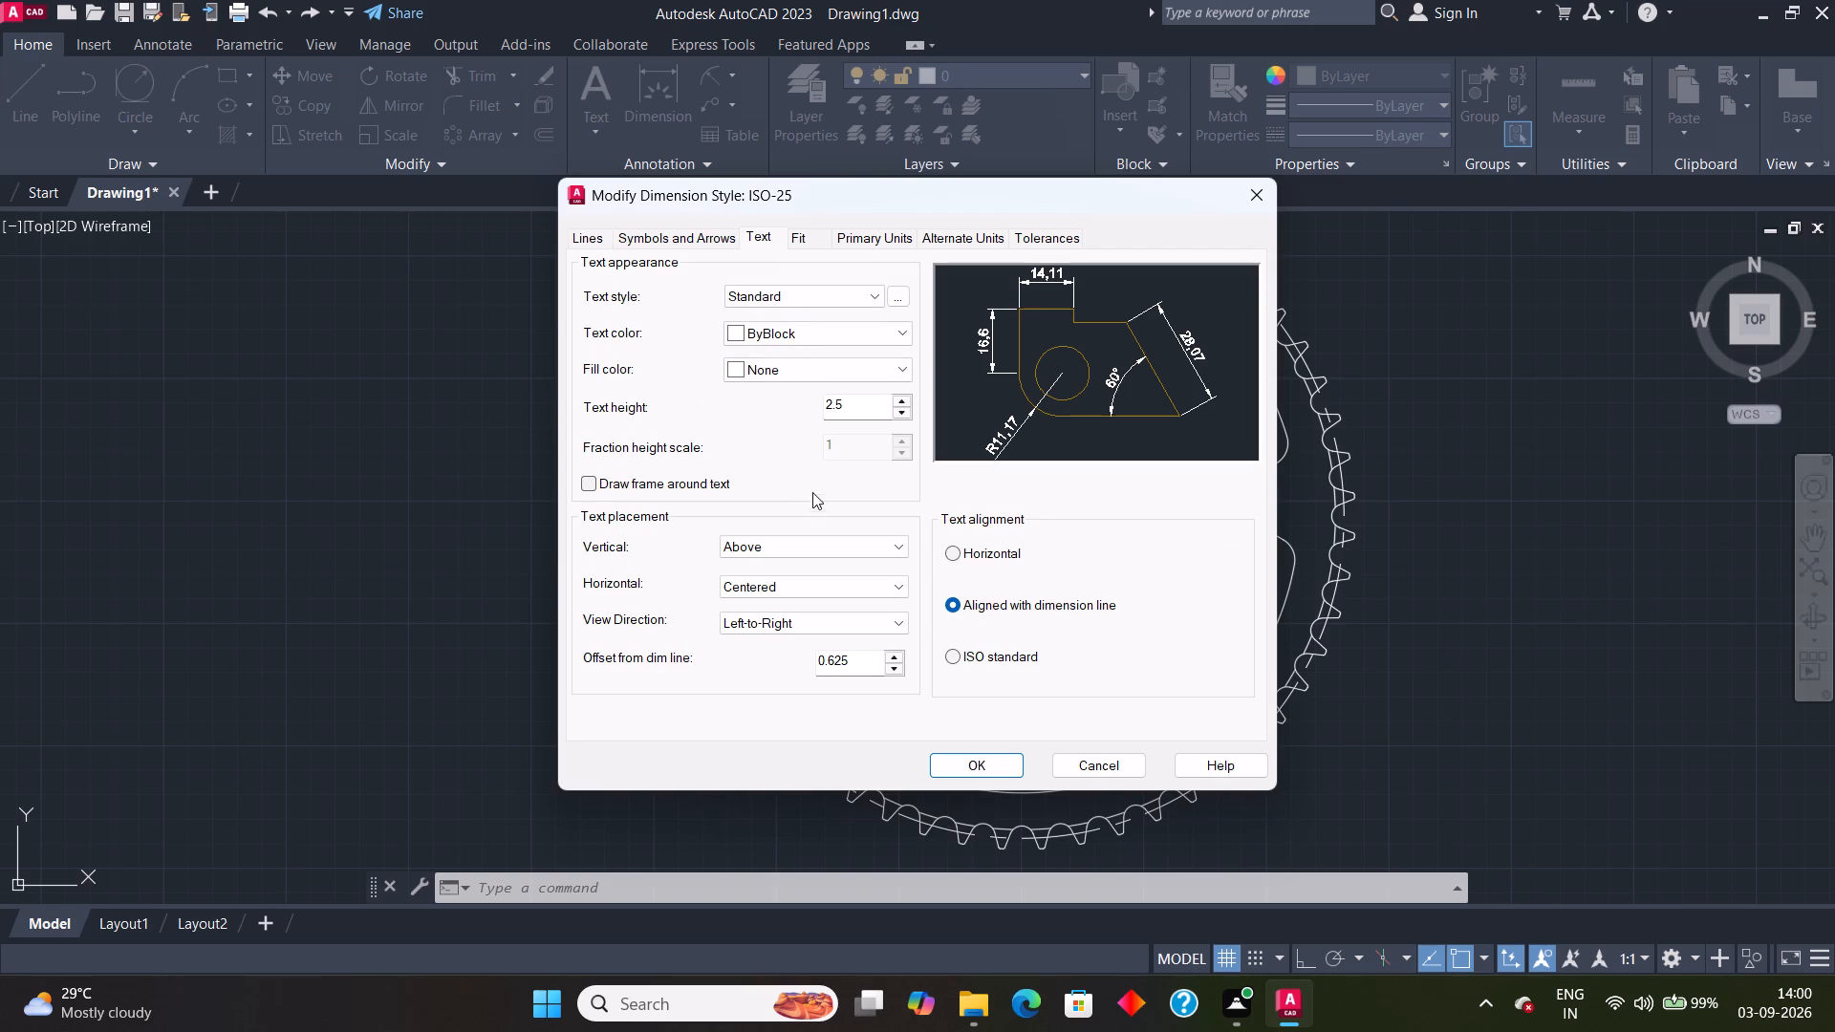
{"action": "left_click_drag", "start_coordinate": [868, 401], "coordinate": [857, 401]}
{"action": "left_click_drag", "start_coordinate": [857, 401], "coordinate": [778, 393]}
{"action": "key", "text": "4"}
{"action": "key", "text": "Return"}
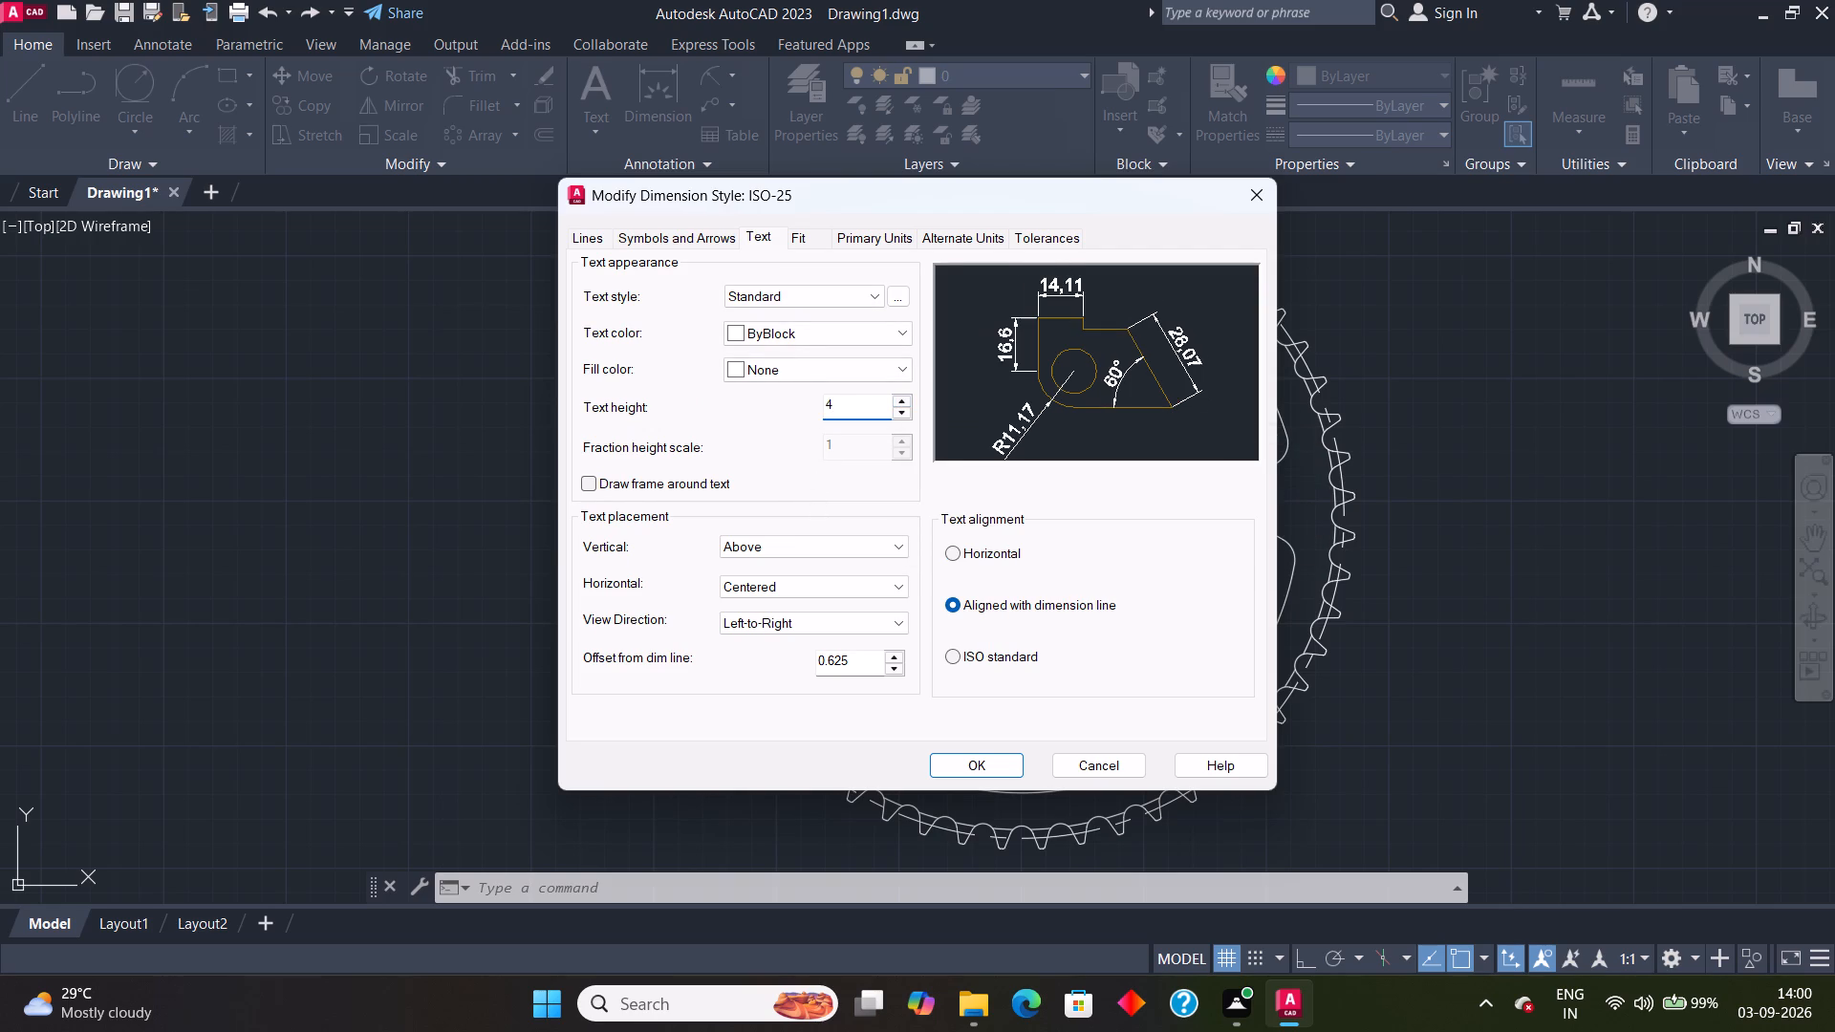
{"action": "left_click", "coordinate": [697, 238]}
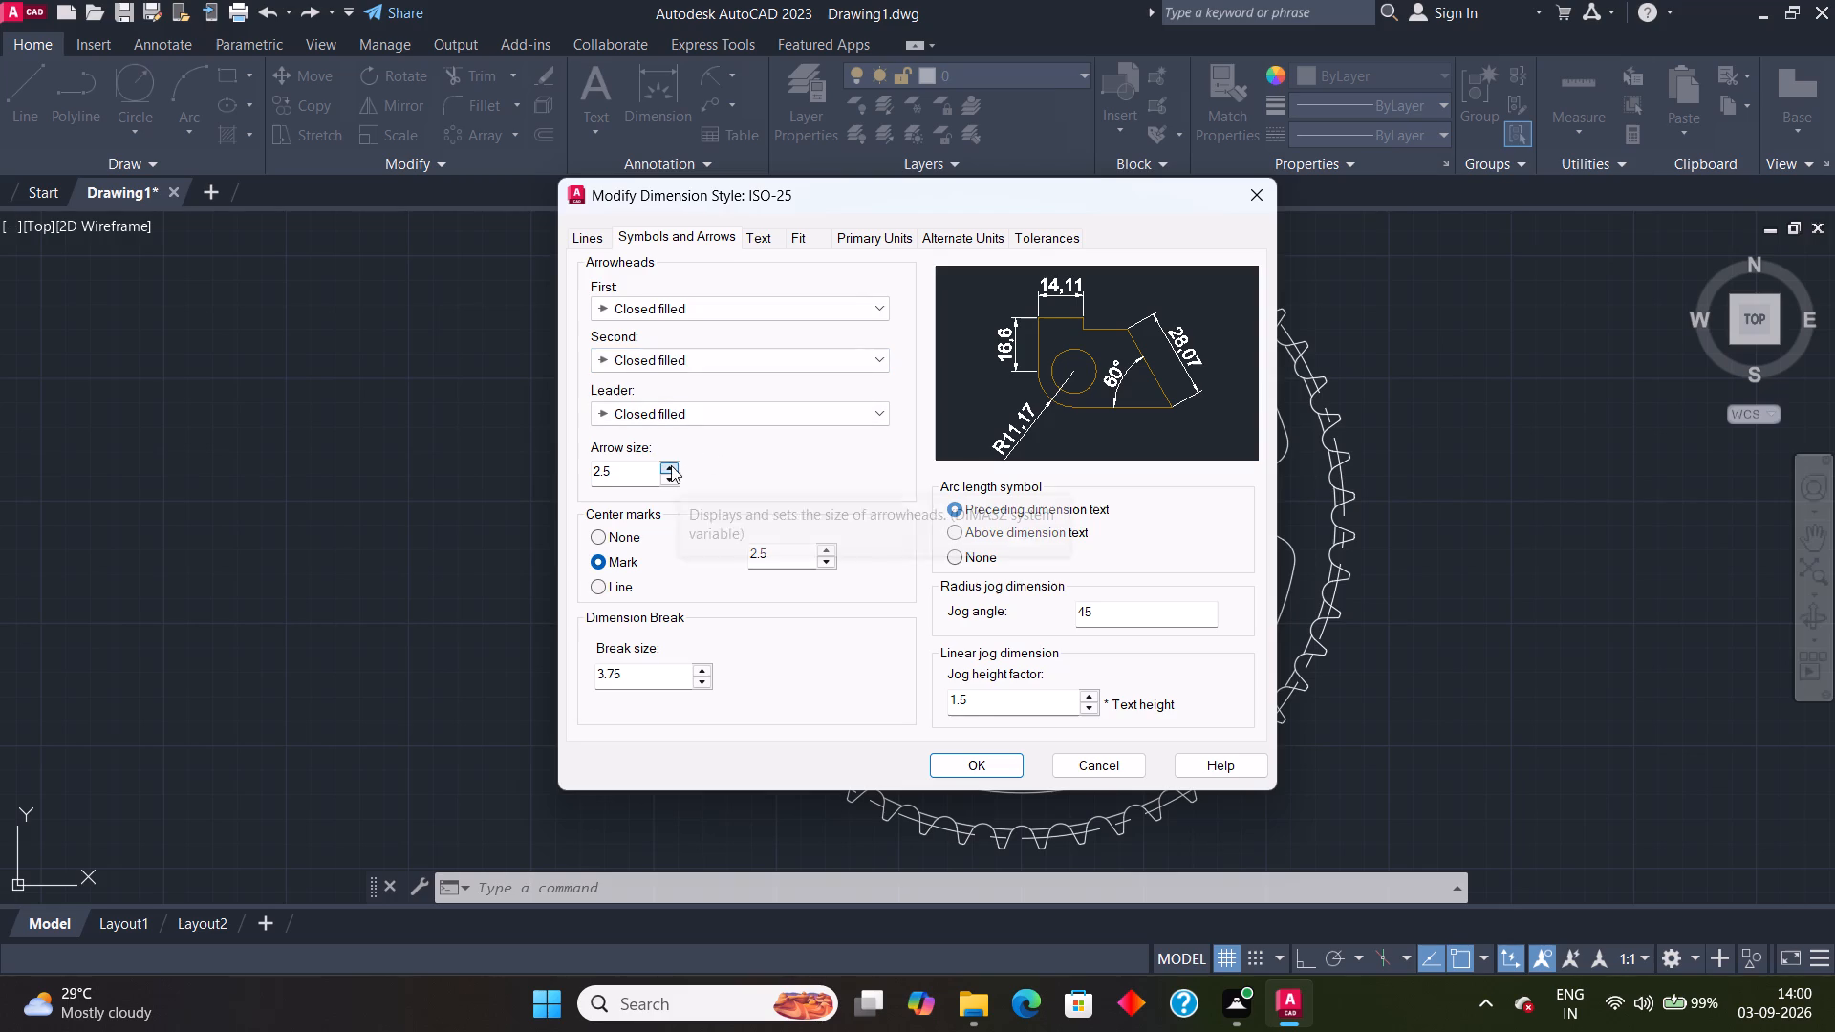
{"action": "left_click_drag", "start_coordinate": [633, 469], "coordinate": [564, 469]}
{"action": "key", "text": "3"}
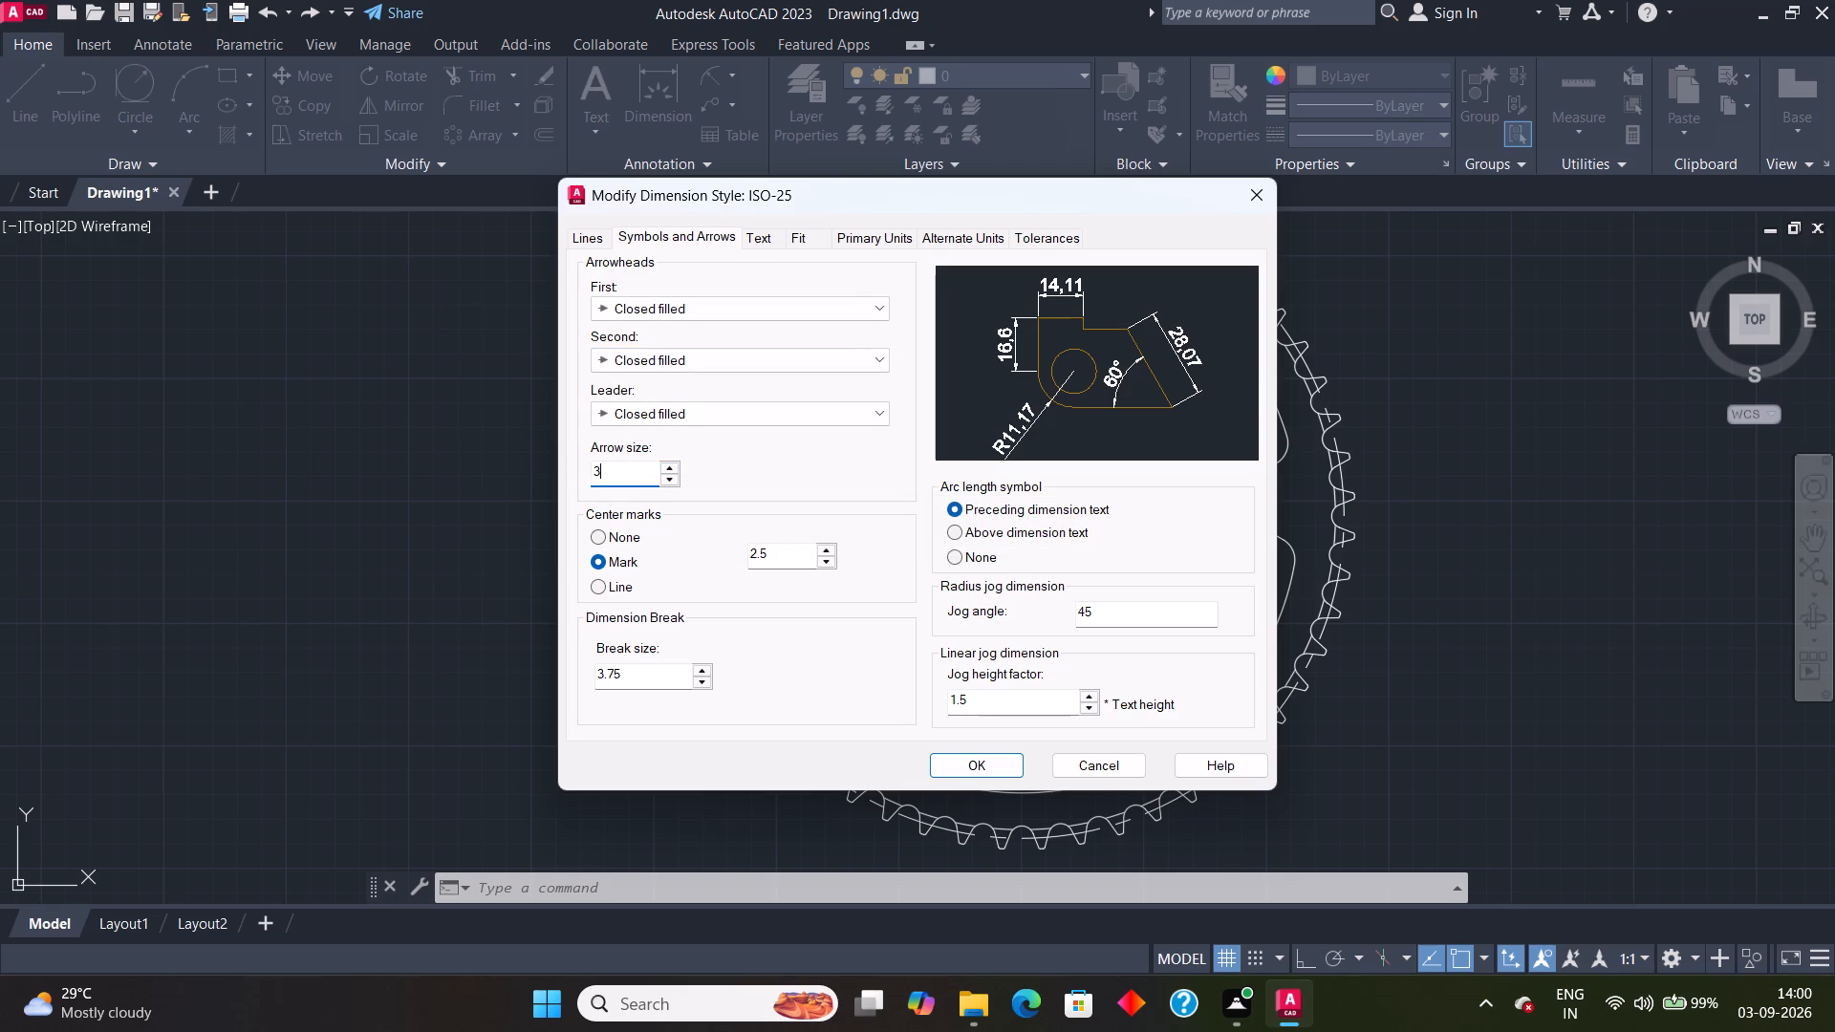
{"action": "left_click", "coordinate": [987, 763]}
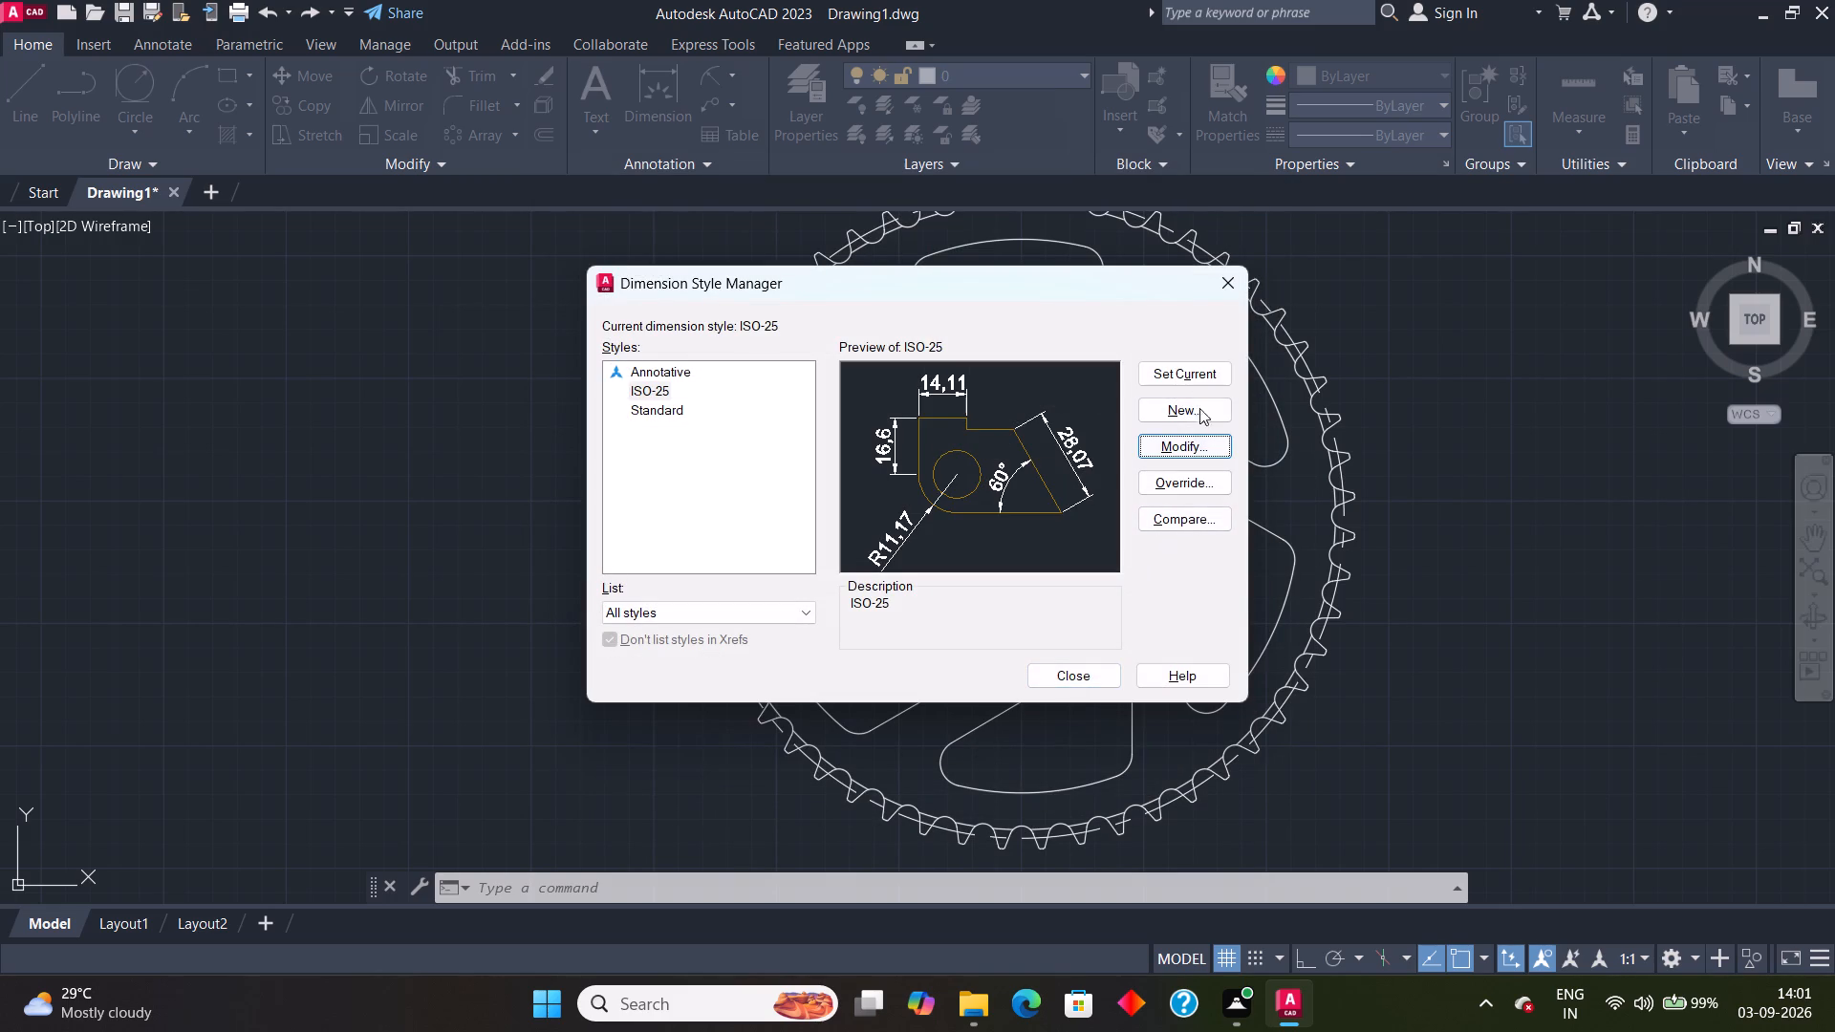
{"action": "left_click", "coordinate": [1205, 371]}
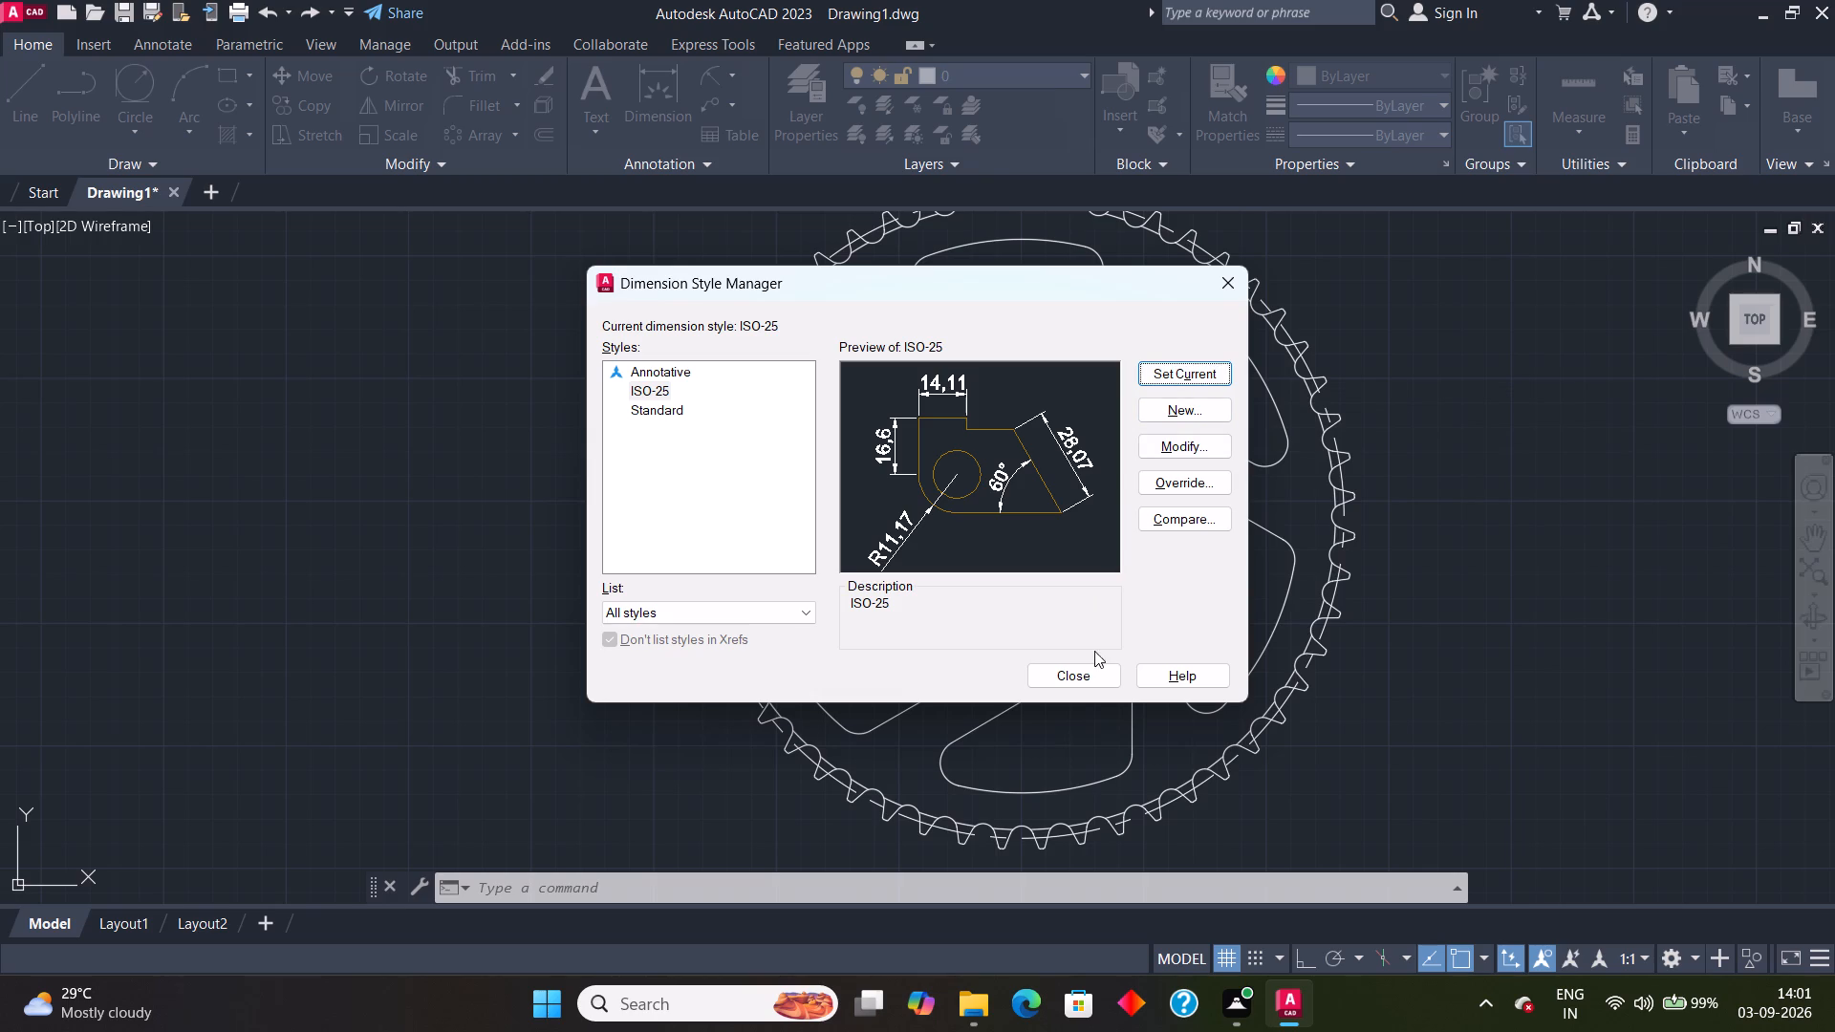
{"action": "left_click", "coordinate": [1092, 667]}
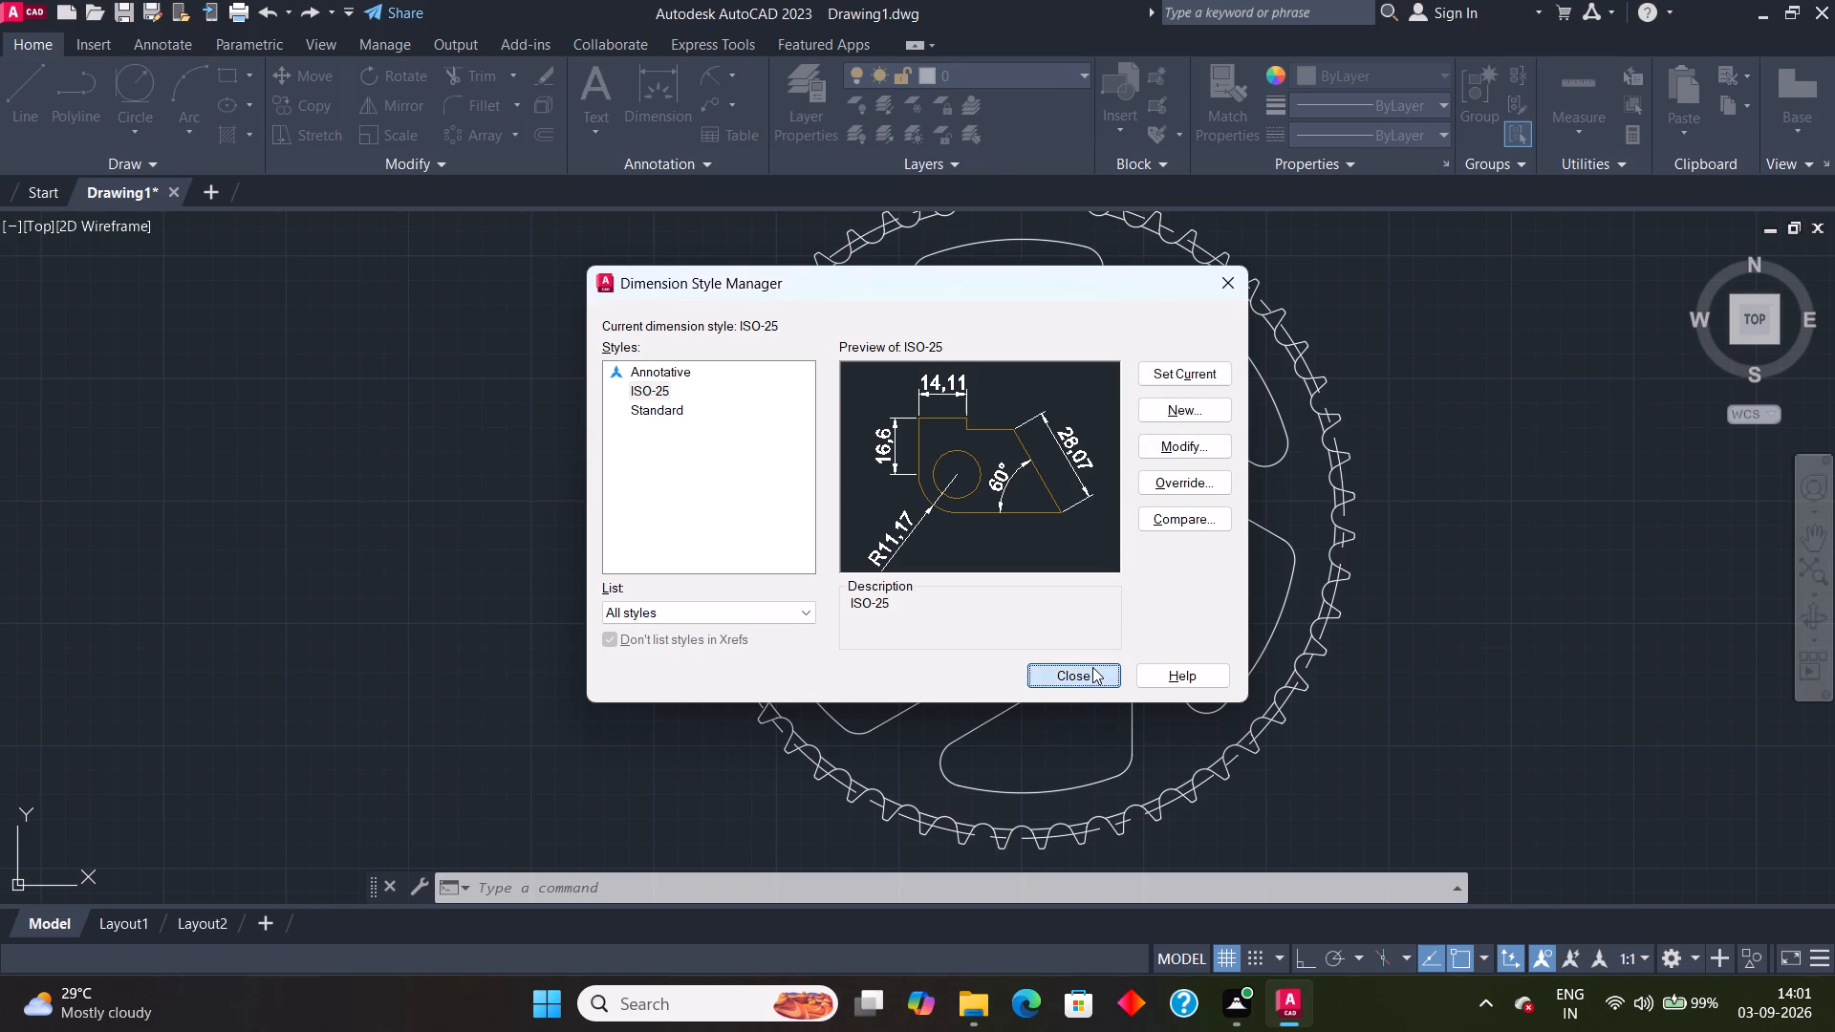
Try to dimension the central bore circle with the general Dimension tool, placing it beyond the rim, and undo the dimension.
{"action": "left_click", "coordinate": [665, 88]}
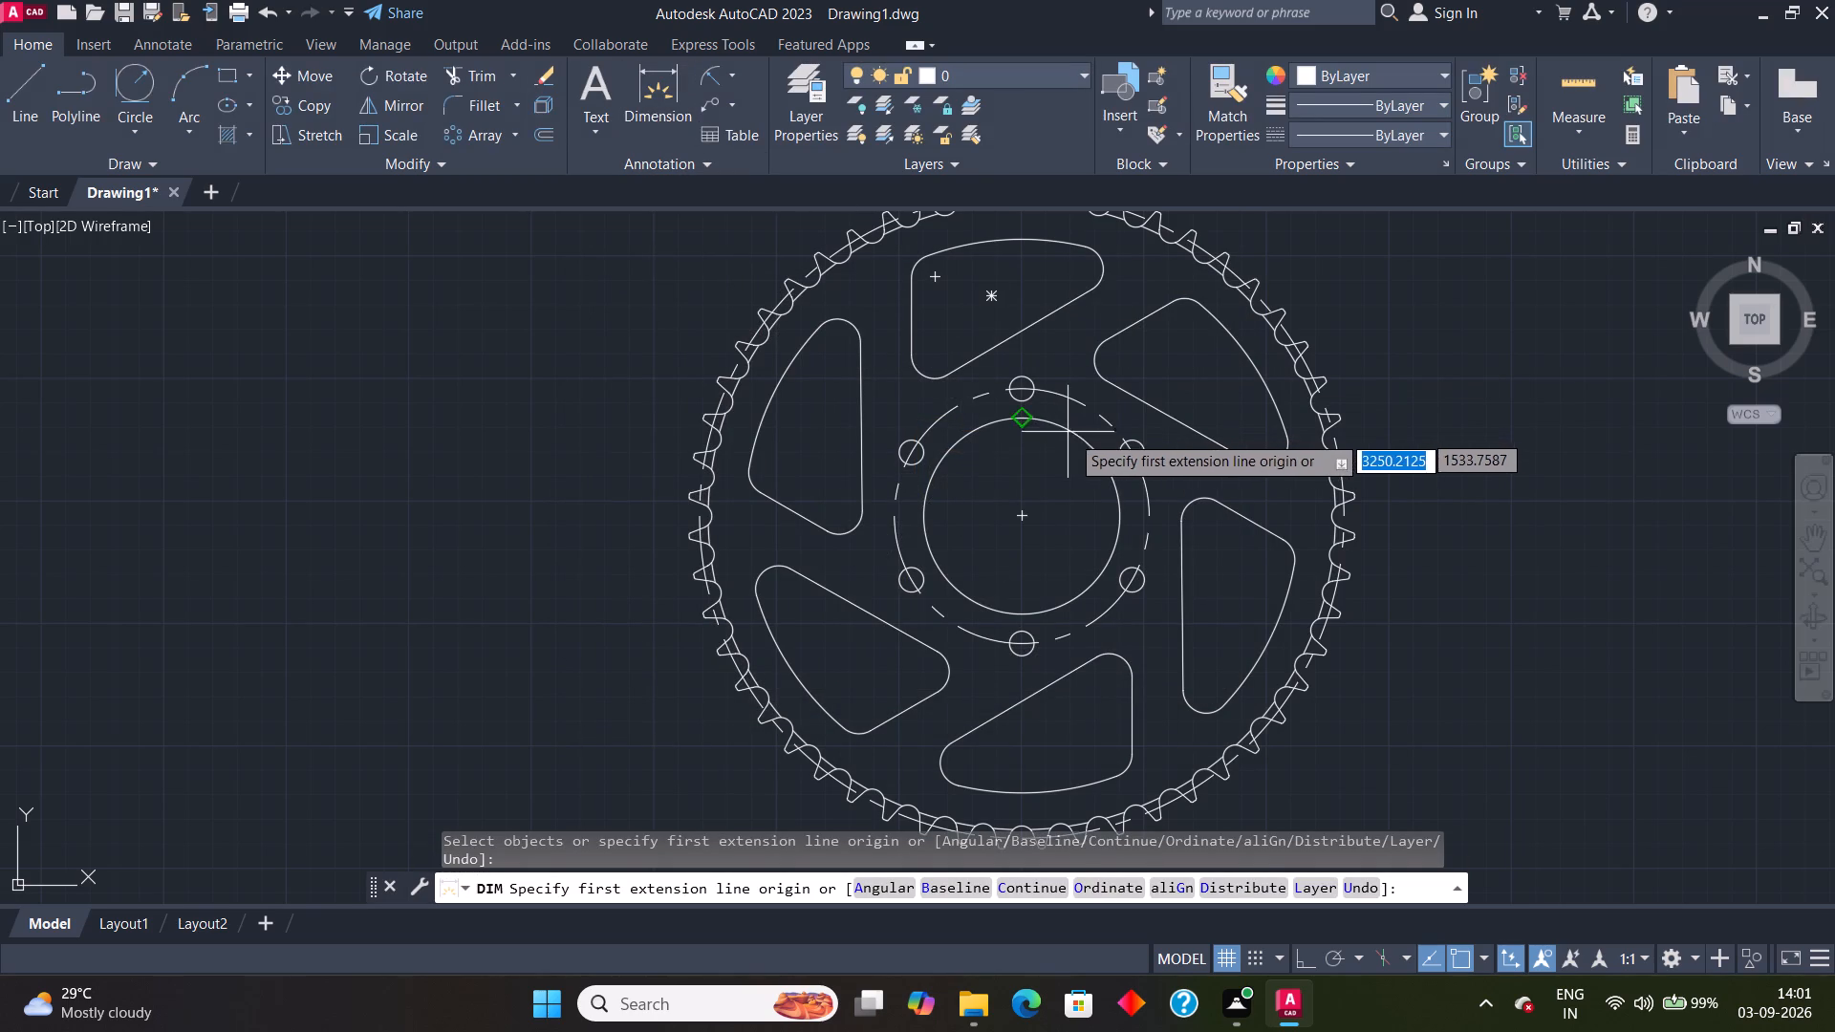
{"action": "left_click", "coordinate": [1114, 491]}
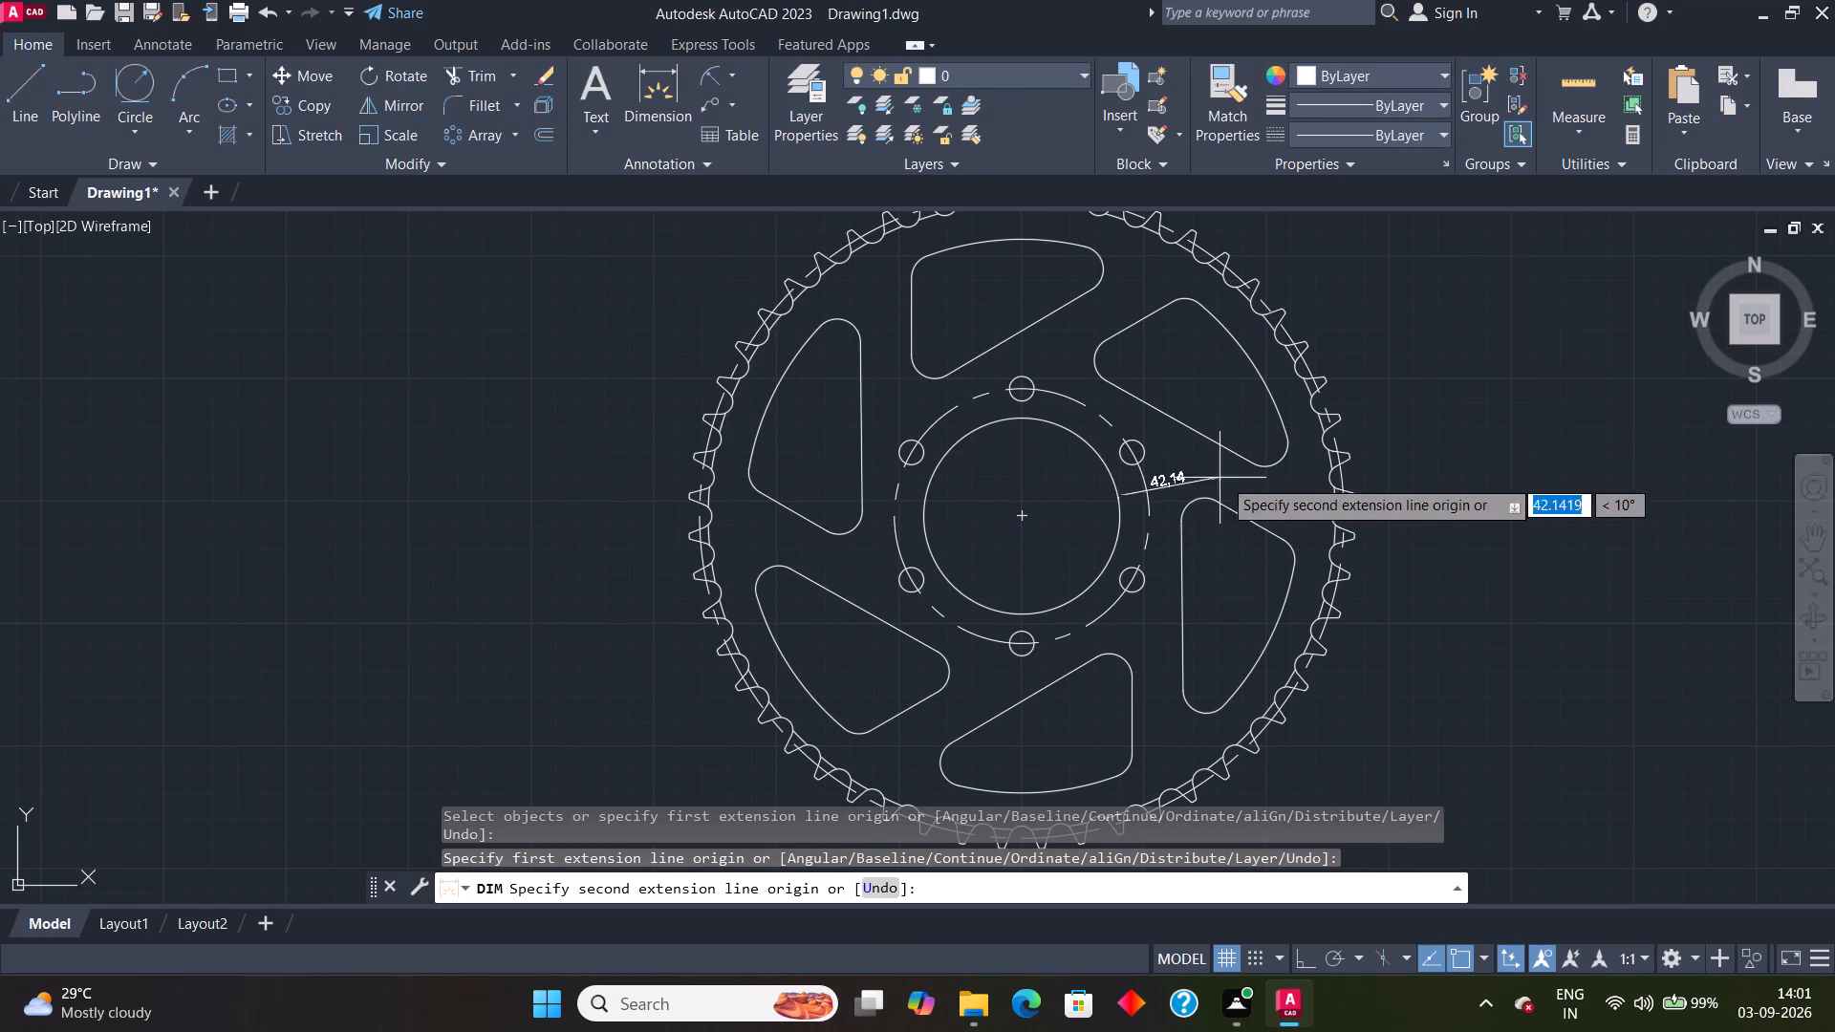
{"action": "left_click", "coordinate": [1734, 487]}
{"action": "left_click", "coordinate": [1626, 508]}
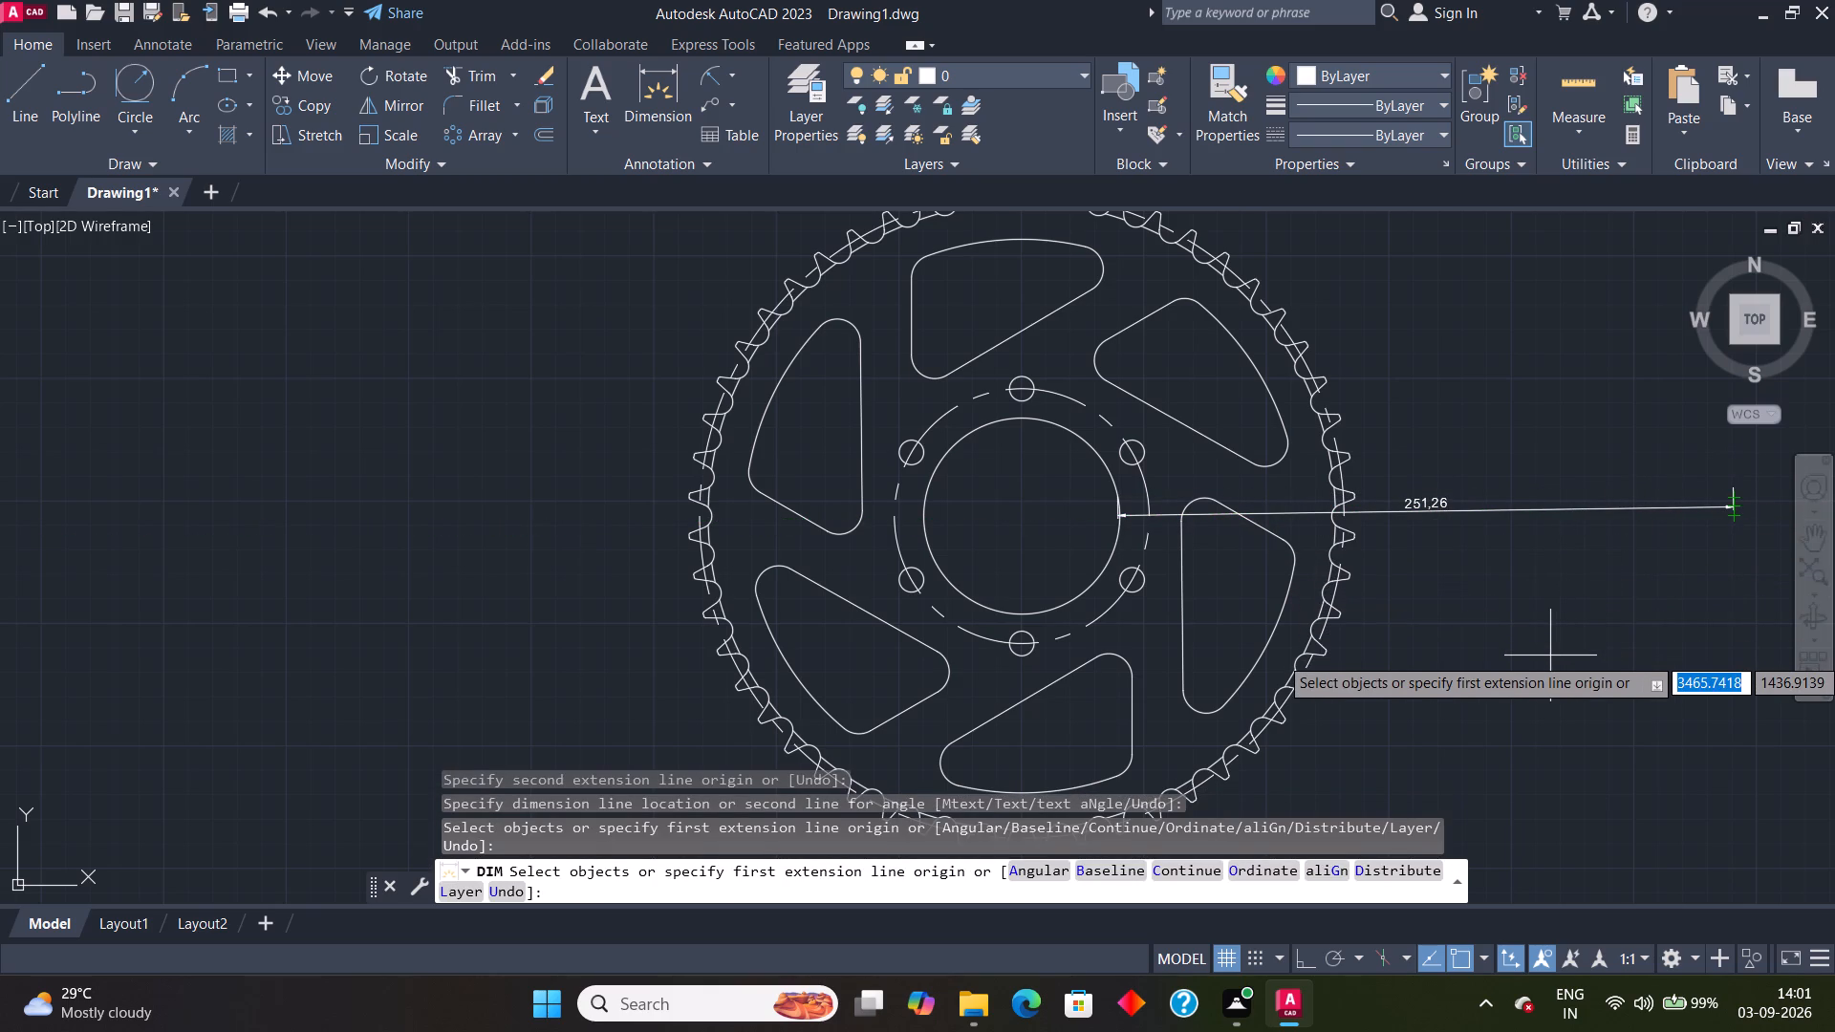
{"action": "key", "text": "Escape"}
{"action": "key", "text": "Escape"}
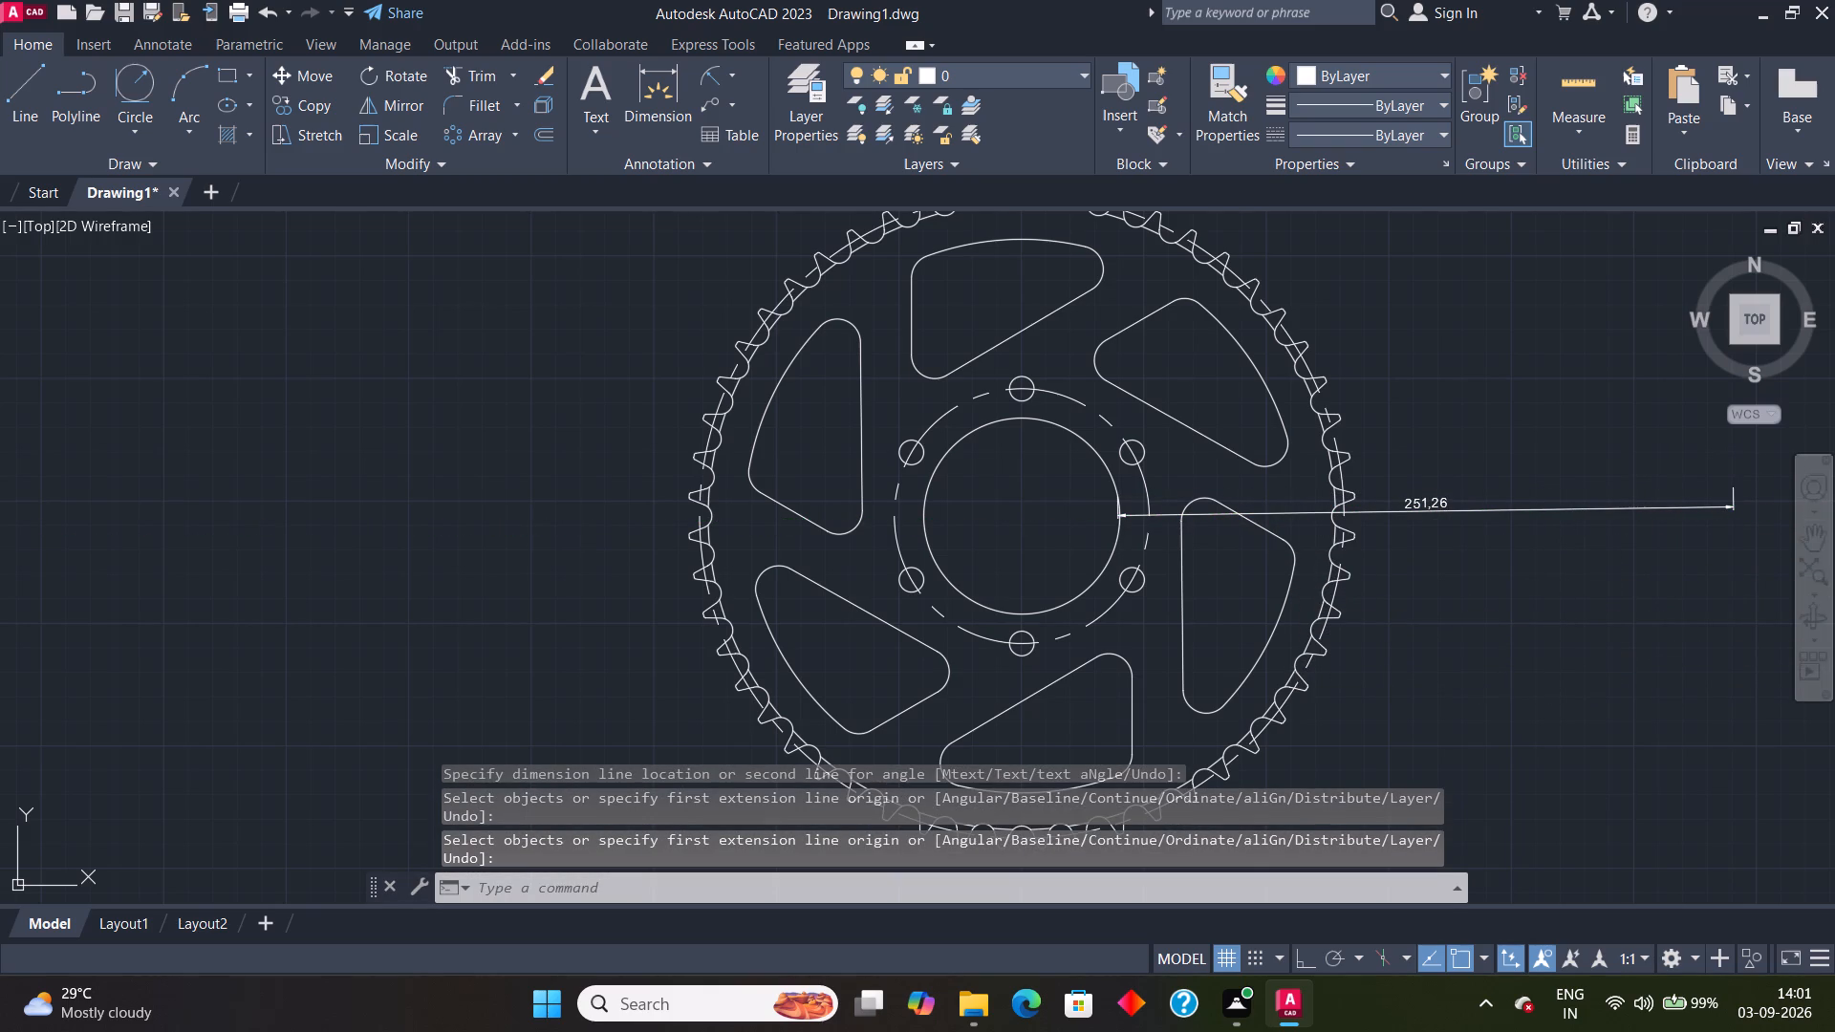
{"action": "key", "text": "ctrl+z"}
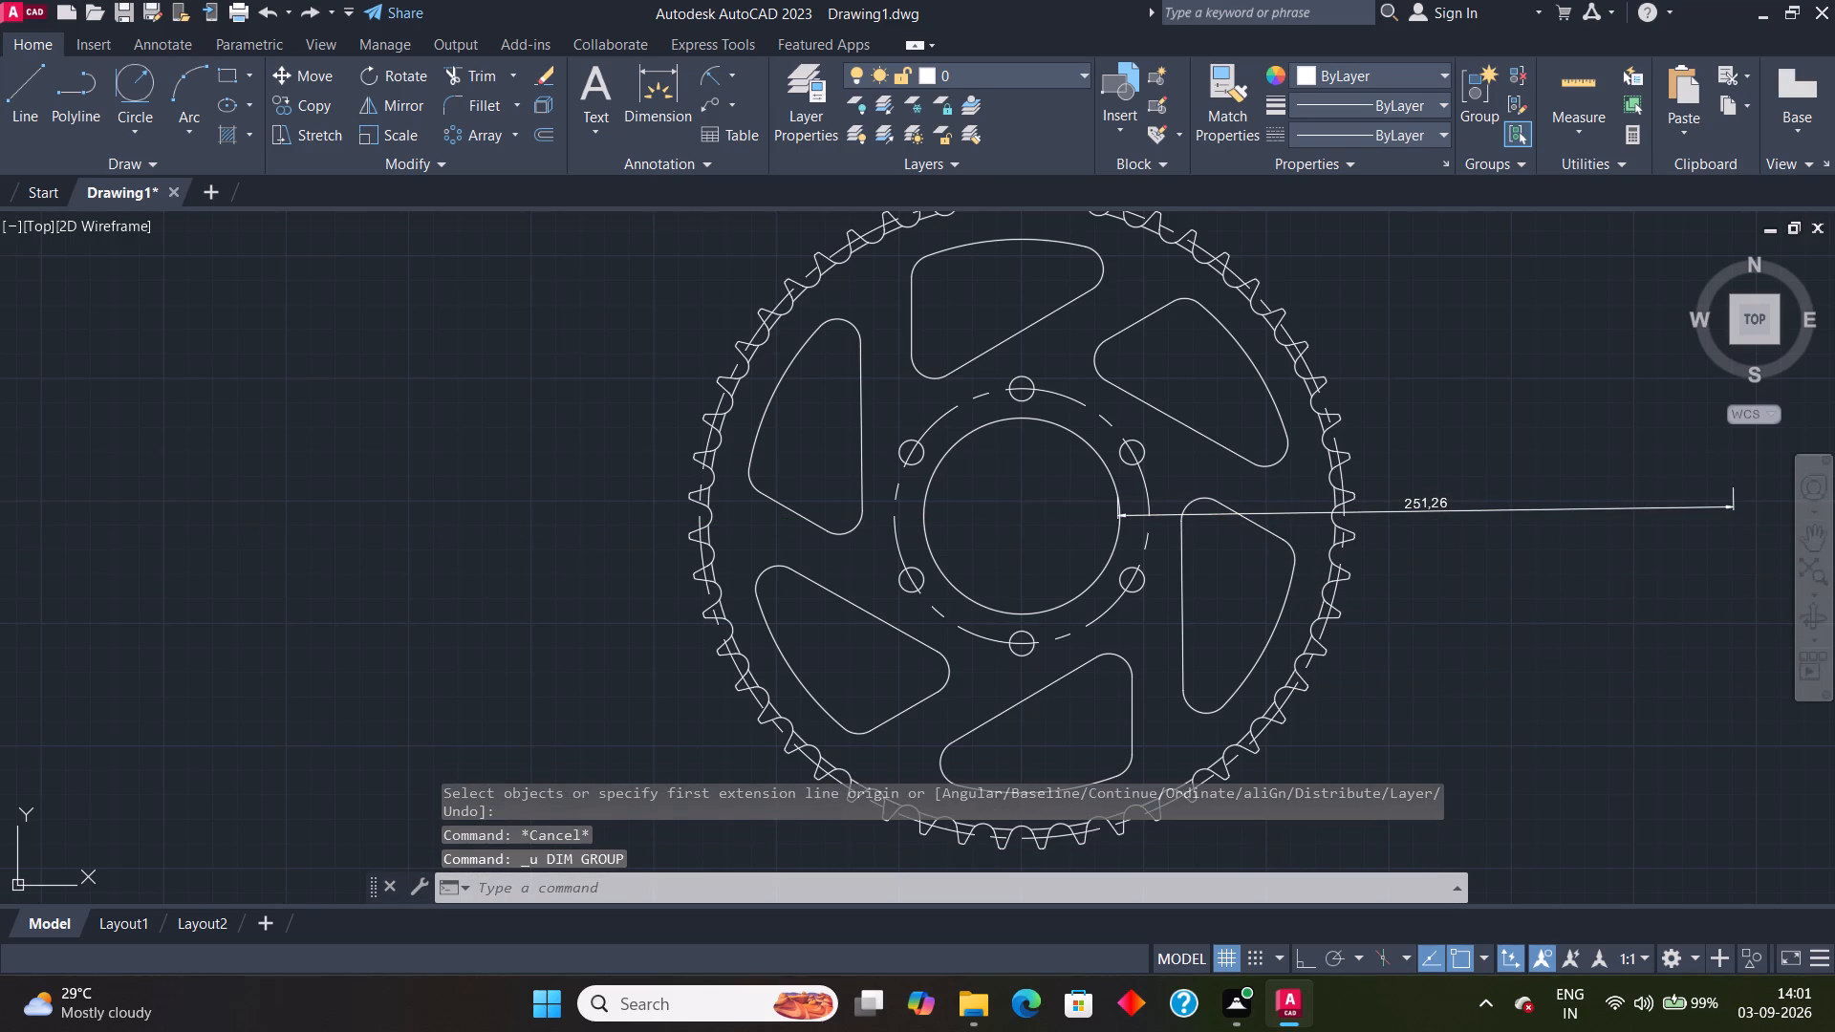
Add a radius dimension to the central bore circle, placing its text outside the rim.
{"action": "left_click", "coordinate": [725, 75]}
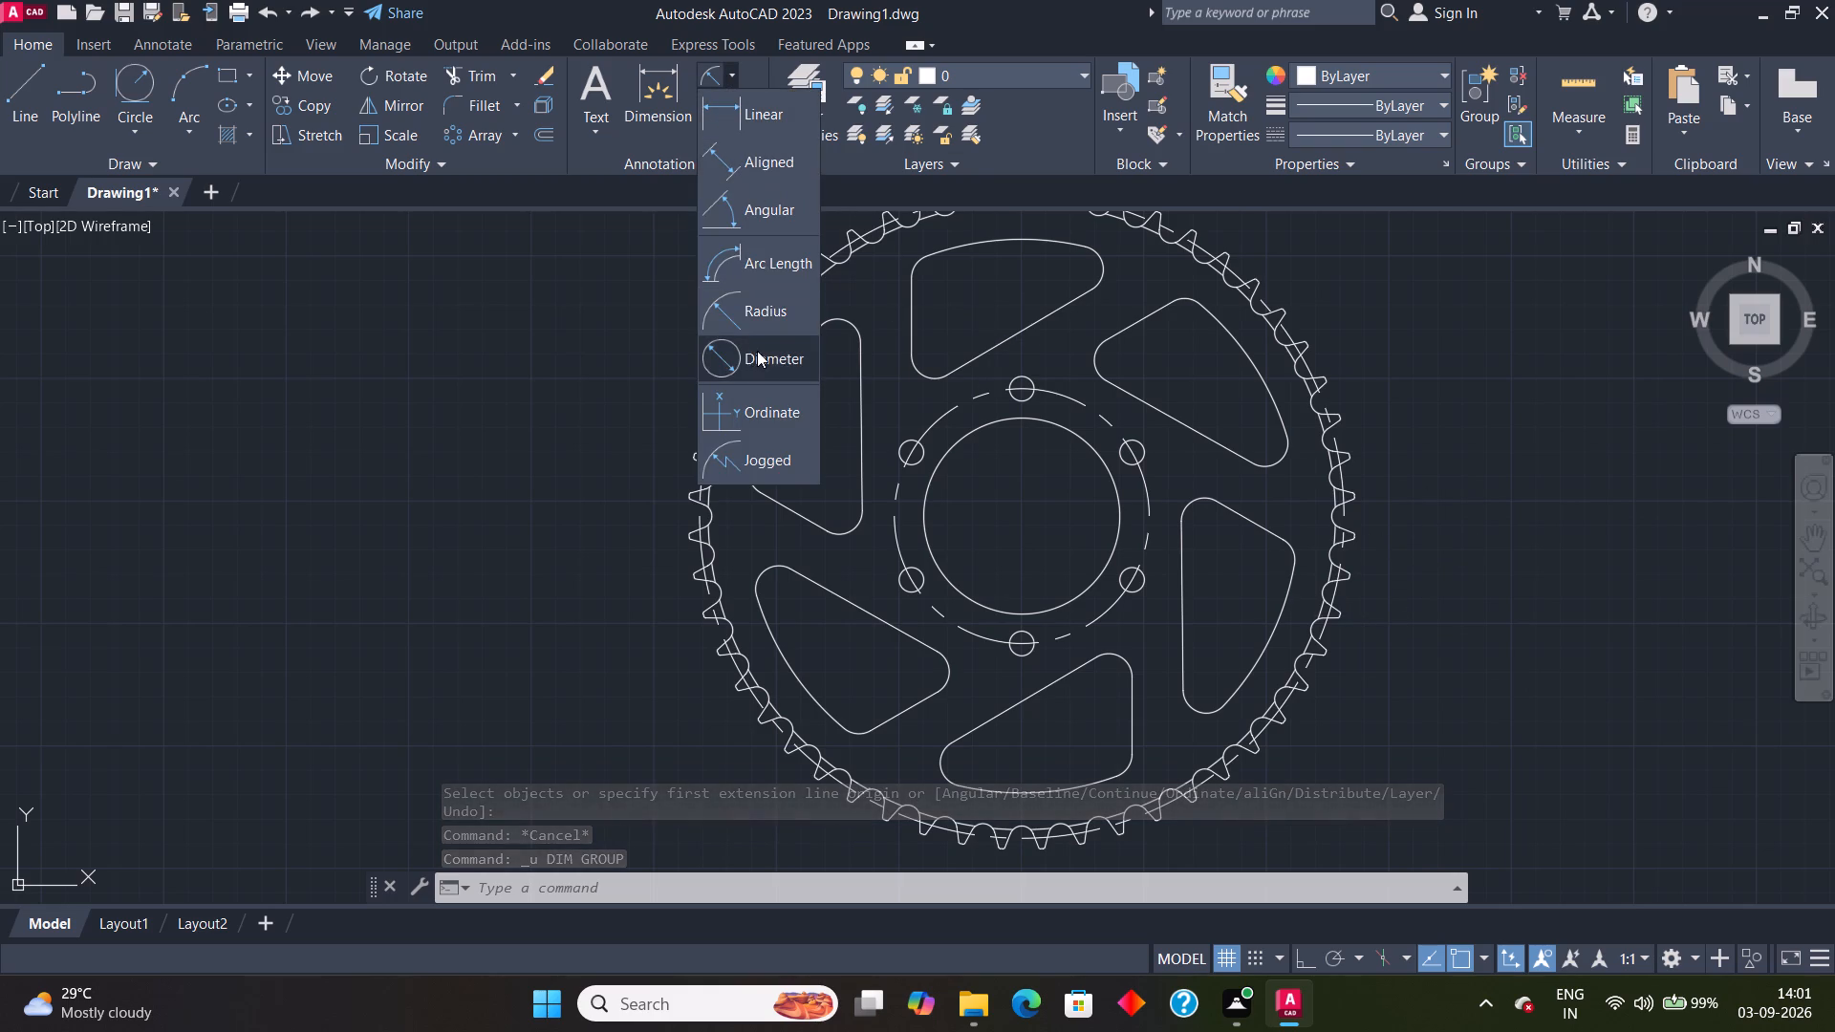
{"action": "left_click", "coordinate": [767, 321]}
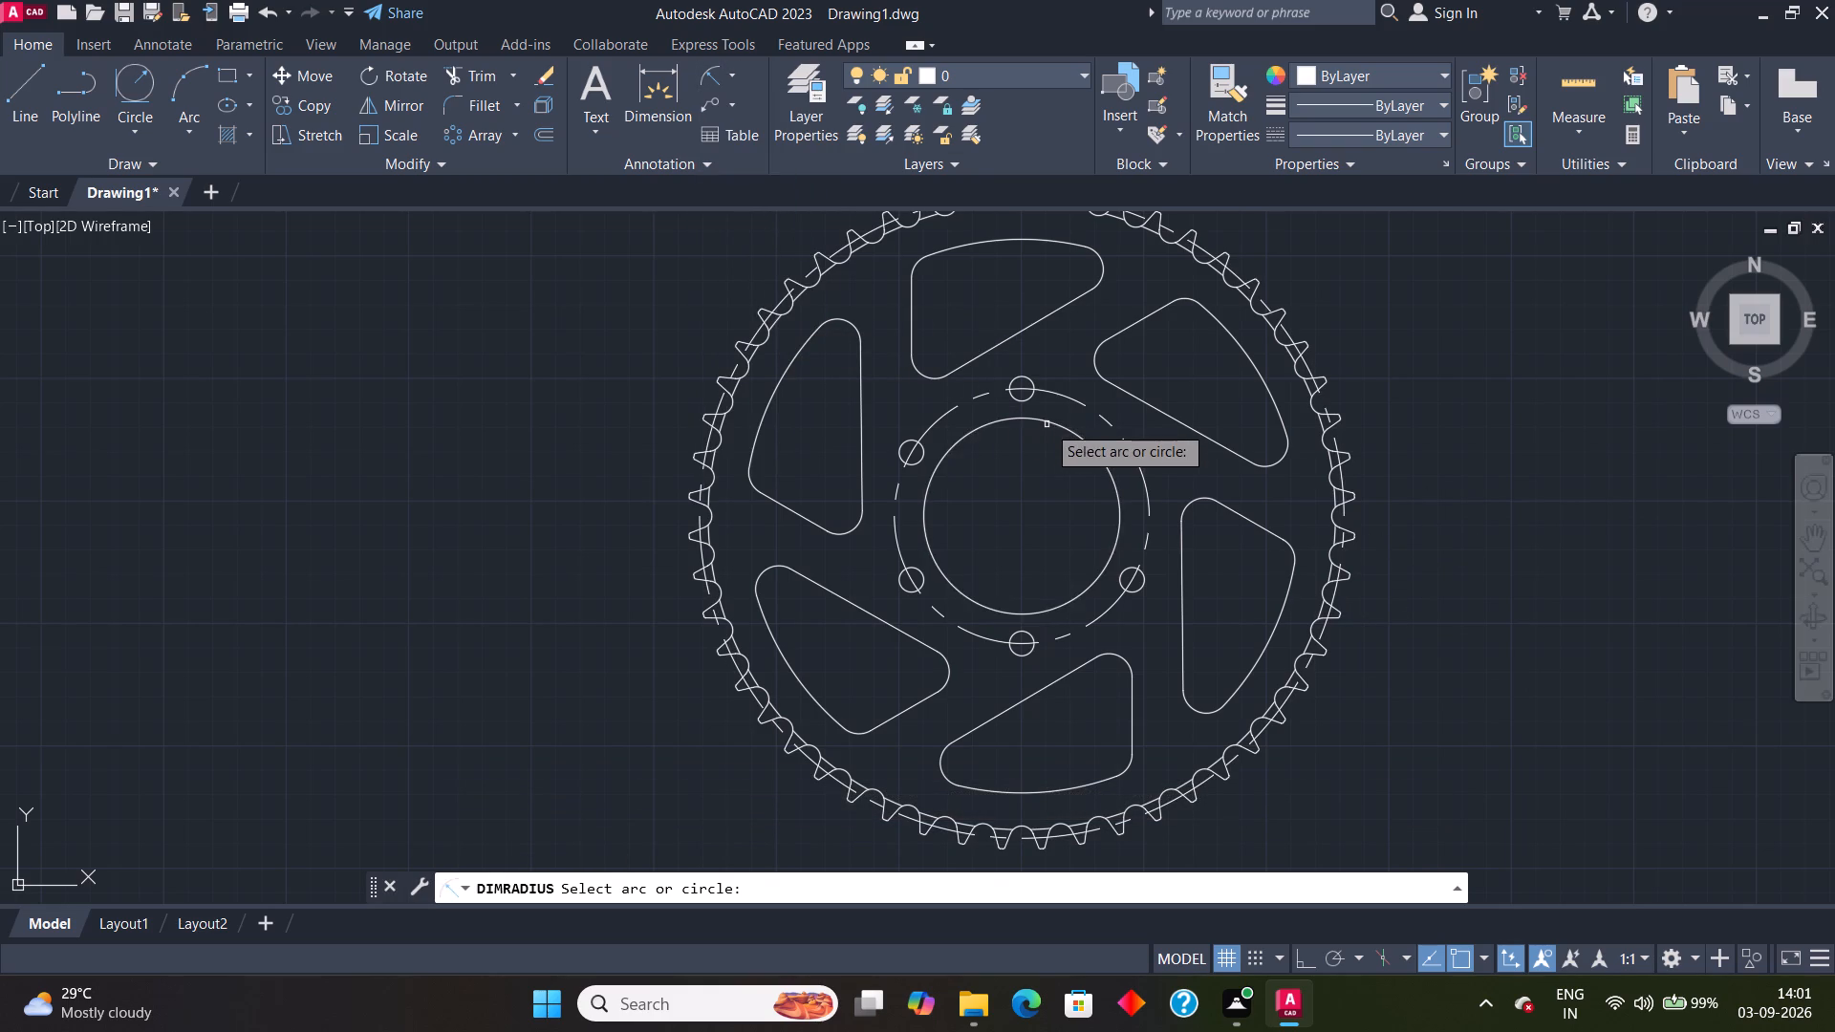
{"action": "left_click", "coordinate": [1053, 424]}
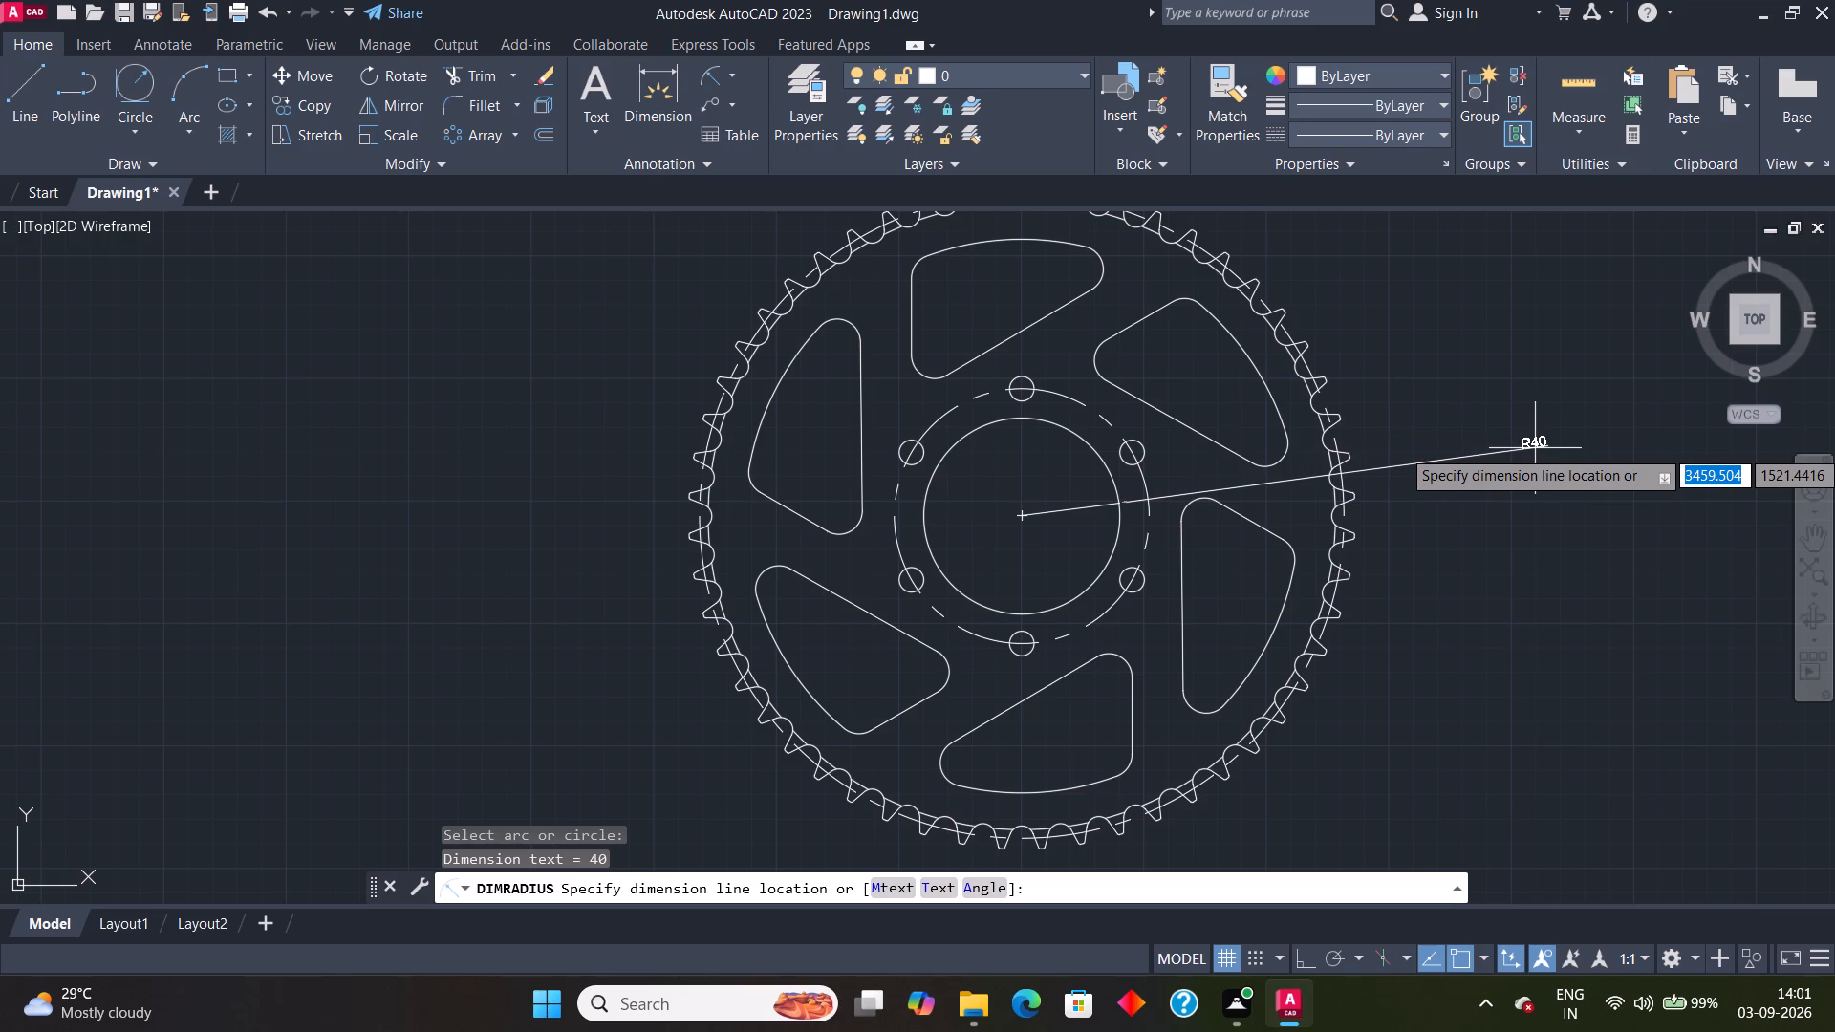
{"action": "left_click", "coordinate": [1535, 448]}
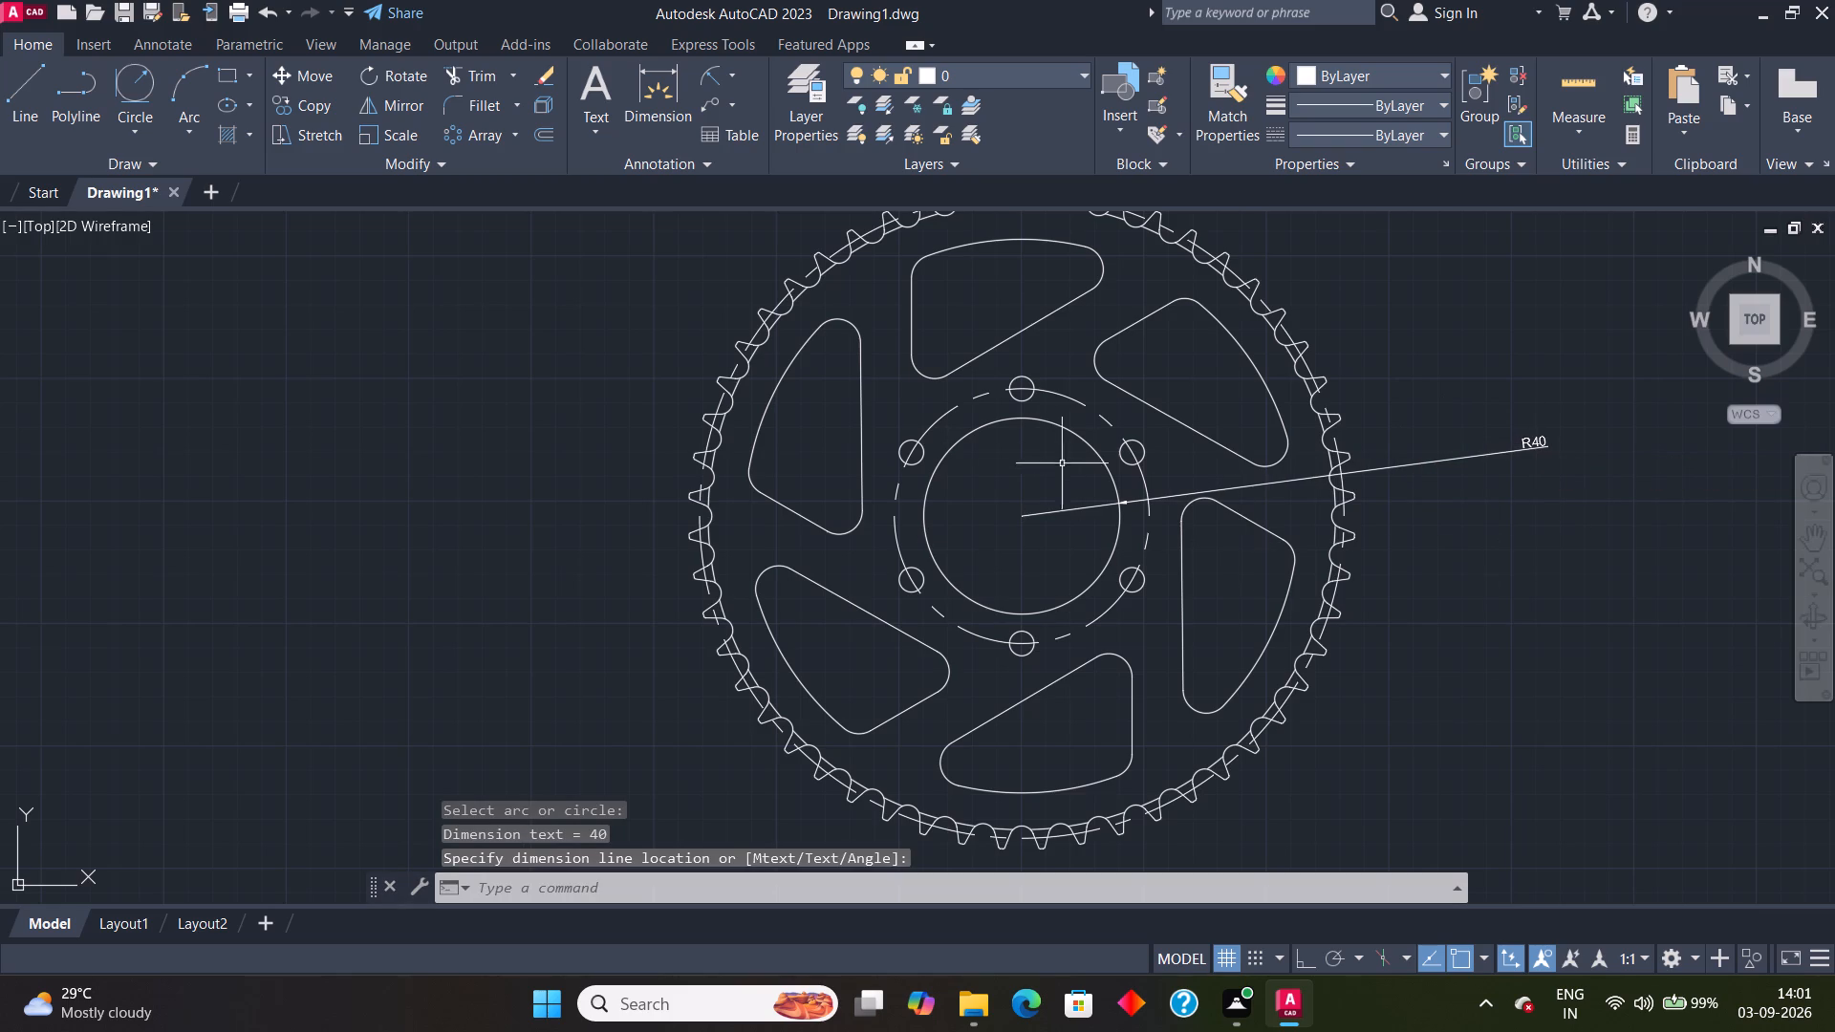
{"action": "left_click", "coordinate": [1069, 401]}
{"action": "key", "text": "Escape"}
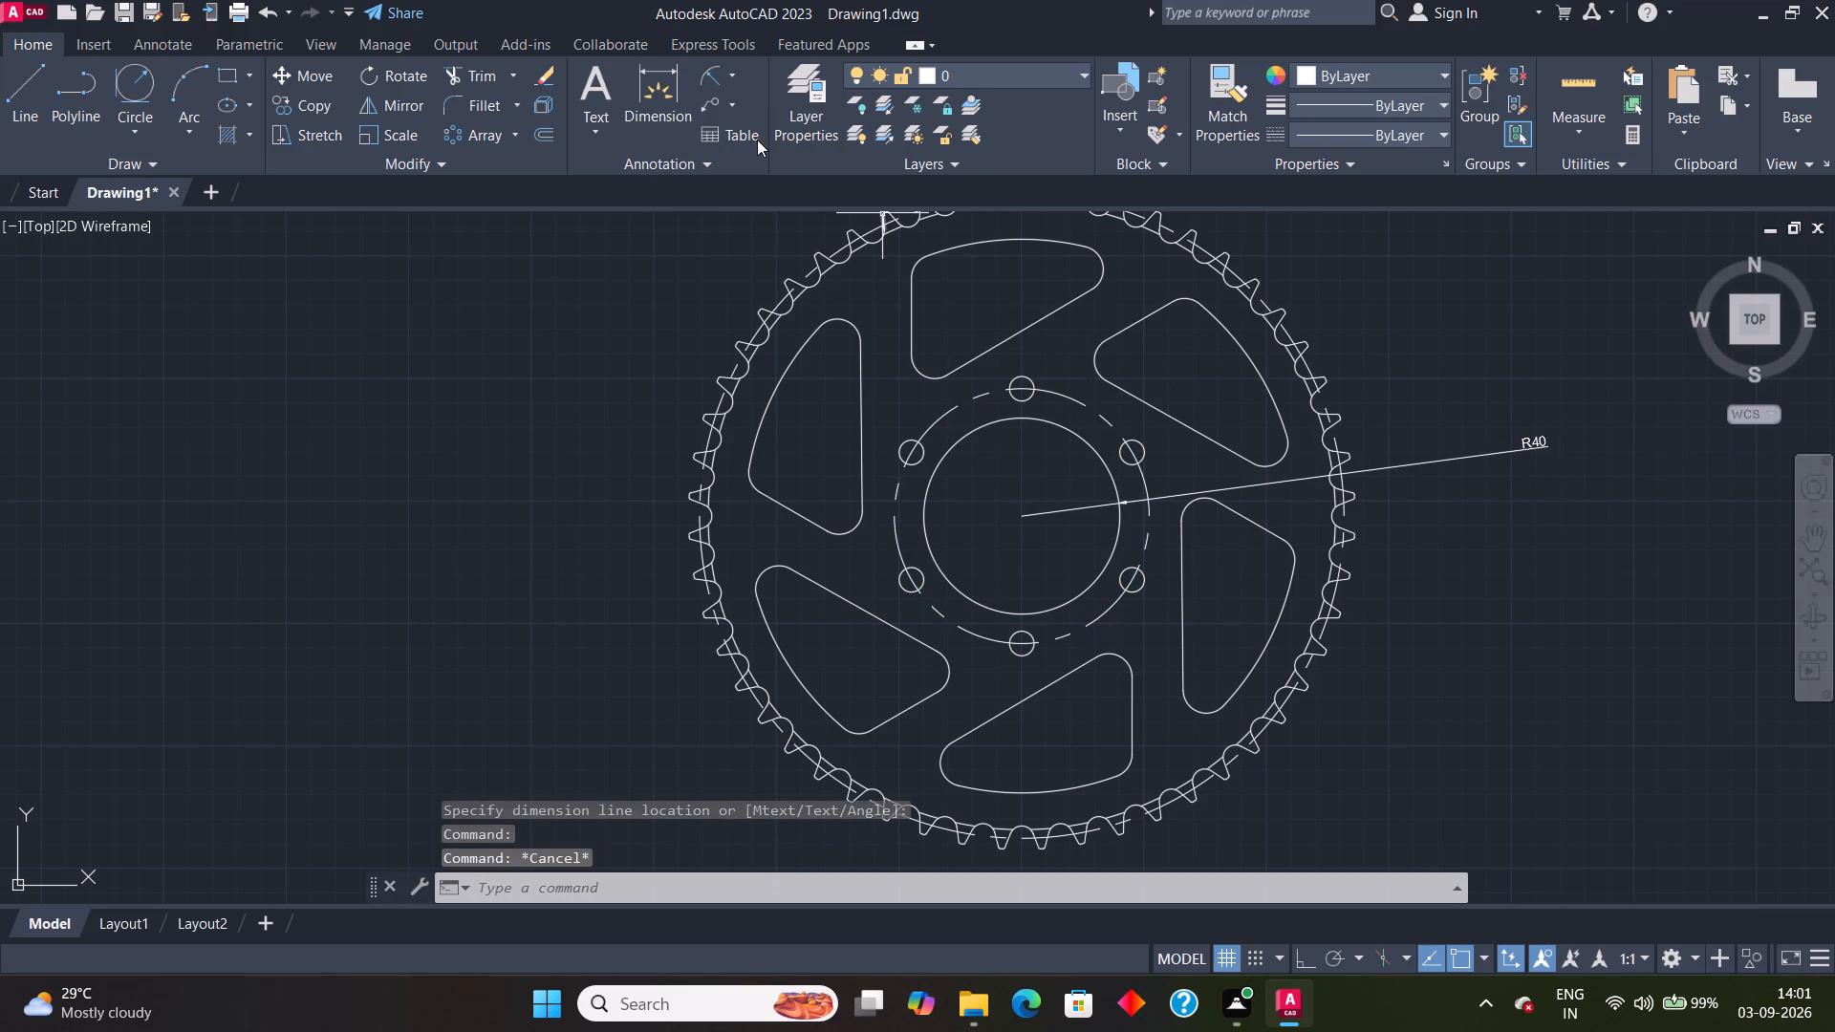
Add a radius dimension to the CENTER-linetype circle through the six bolt holes, with its text beyond the rim above the bore dimension.
{"action": "left_click", "coordinate": [730, 78]}
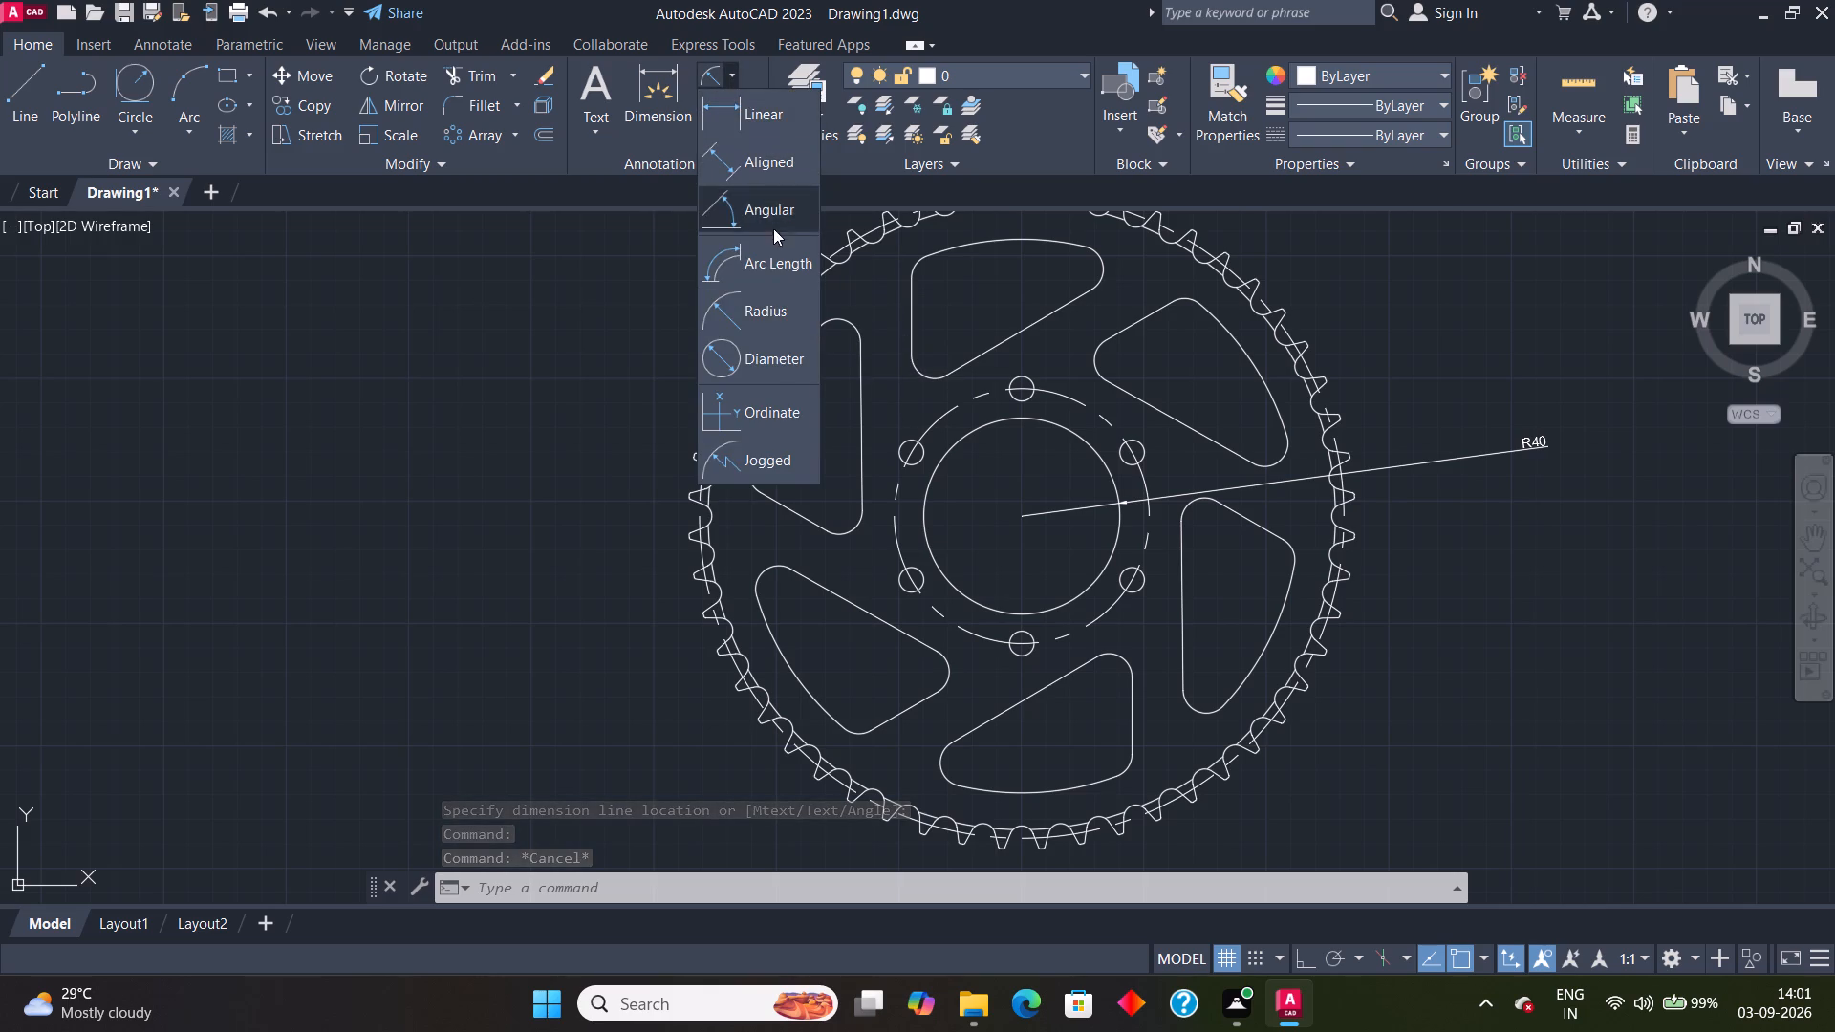
{"action": "left_click", "coordinate": [777, 309]}
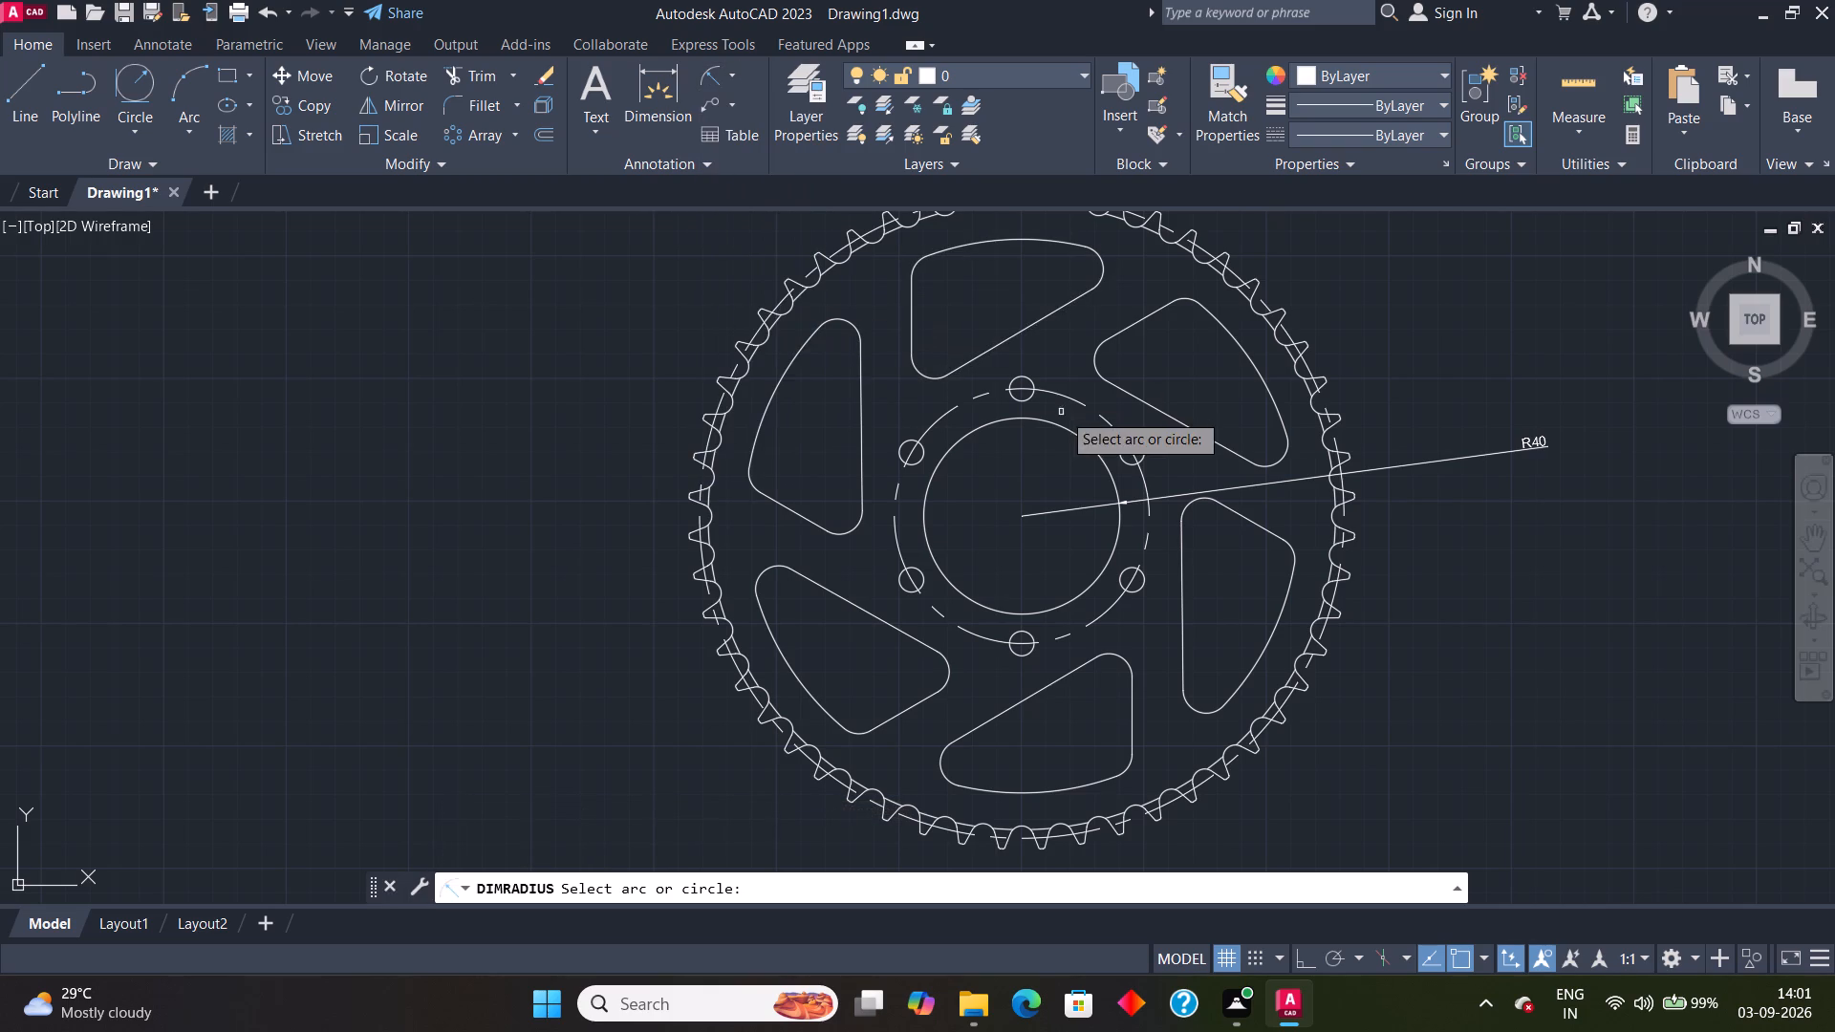
{"action": "left_click", "coordinate": [1067, 396]}
{"action": "left_click", "coordinate": [1507, 335]}
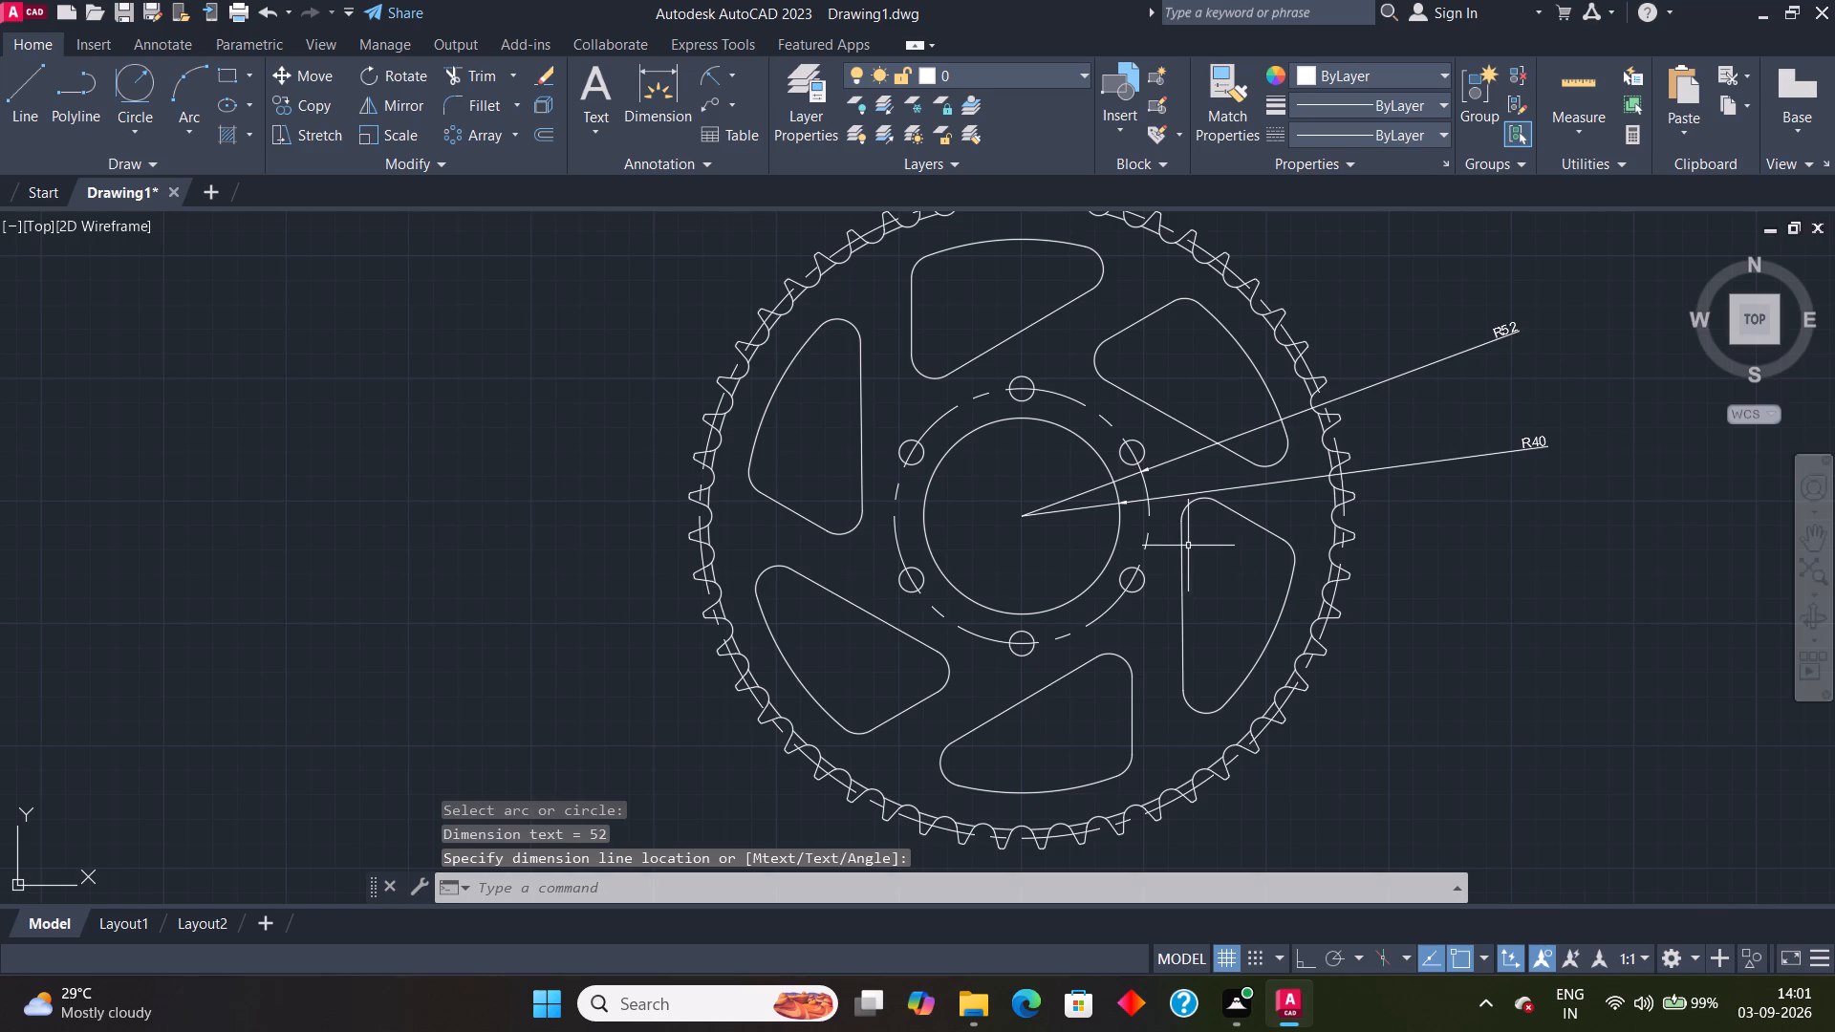
Add a radius dimension to the lowest small bolt hole, with its text outside the rim at the lower right of the wheel.
{"action": "key", "text": "space"}
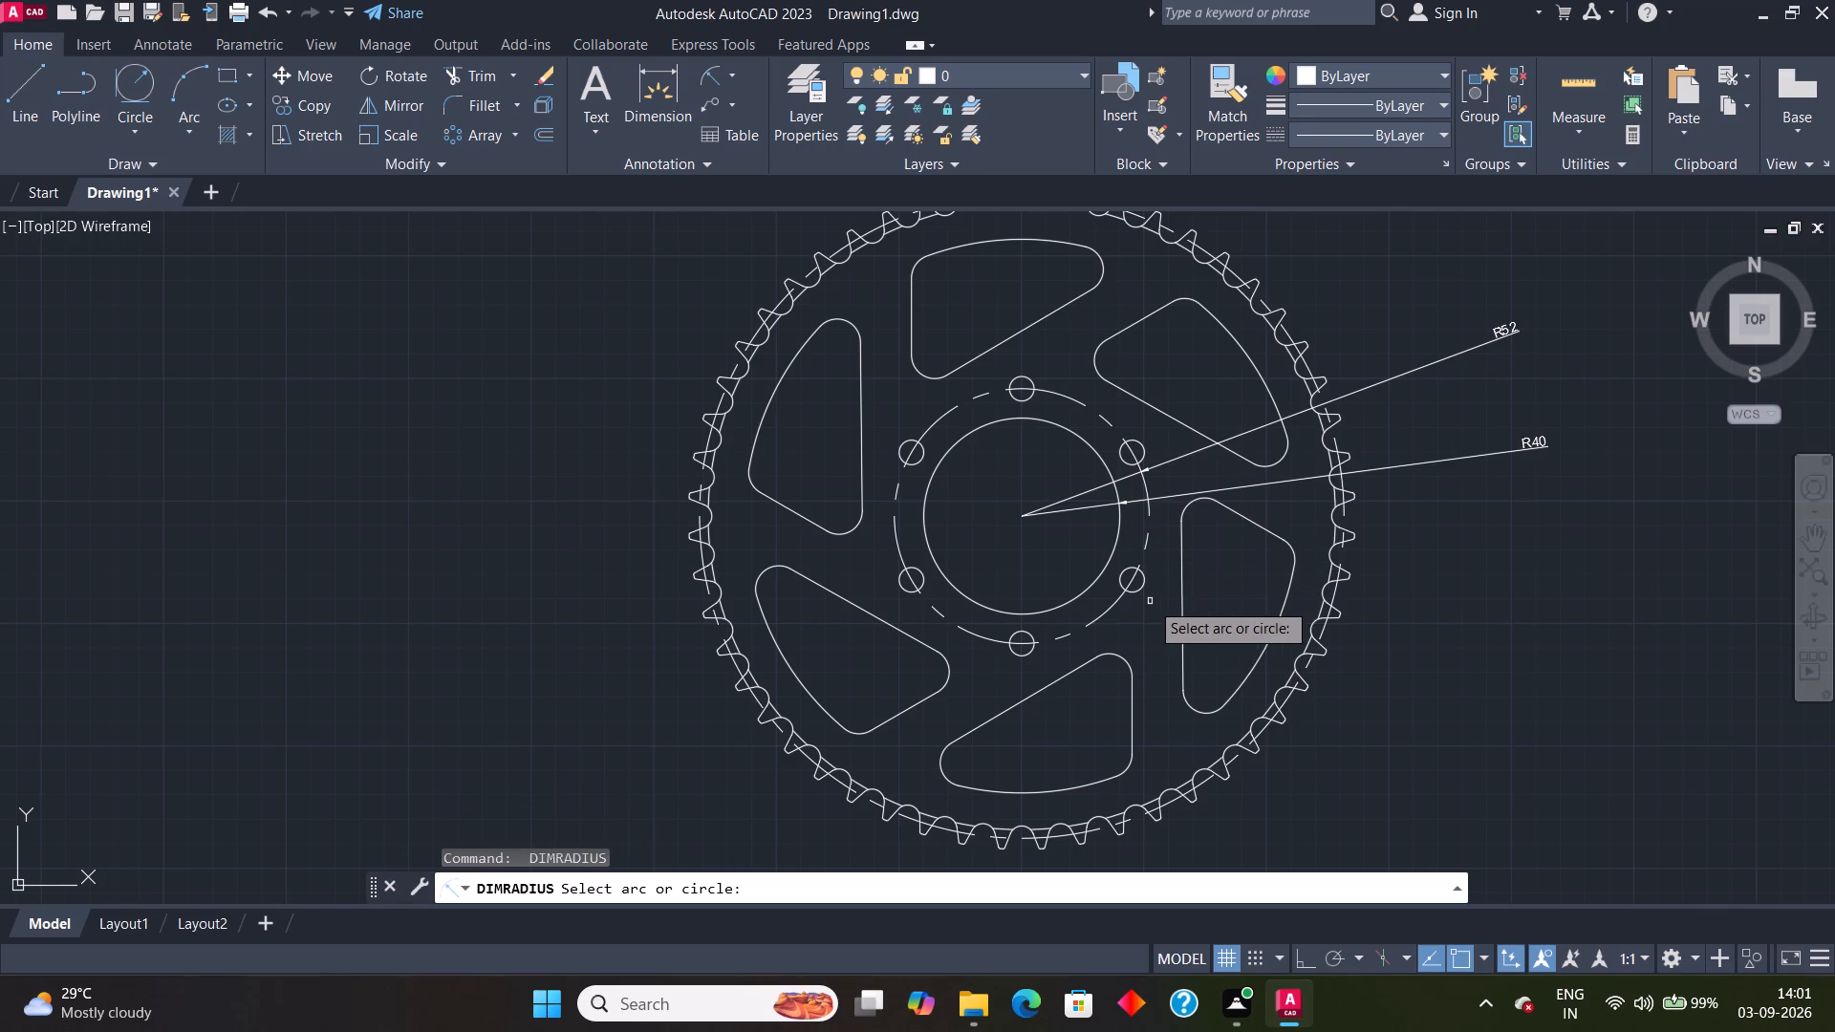
{"action": "left_click", "coordinate": [1031, 634]}
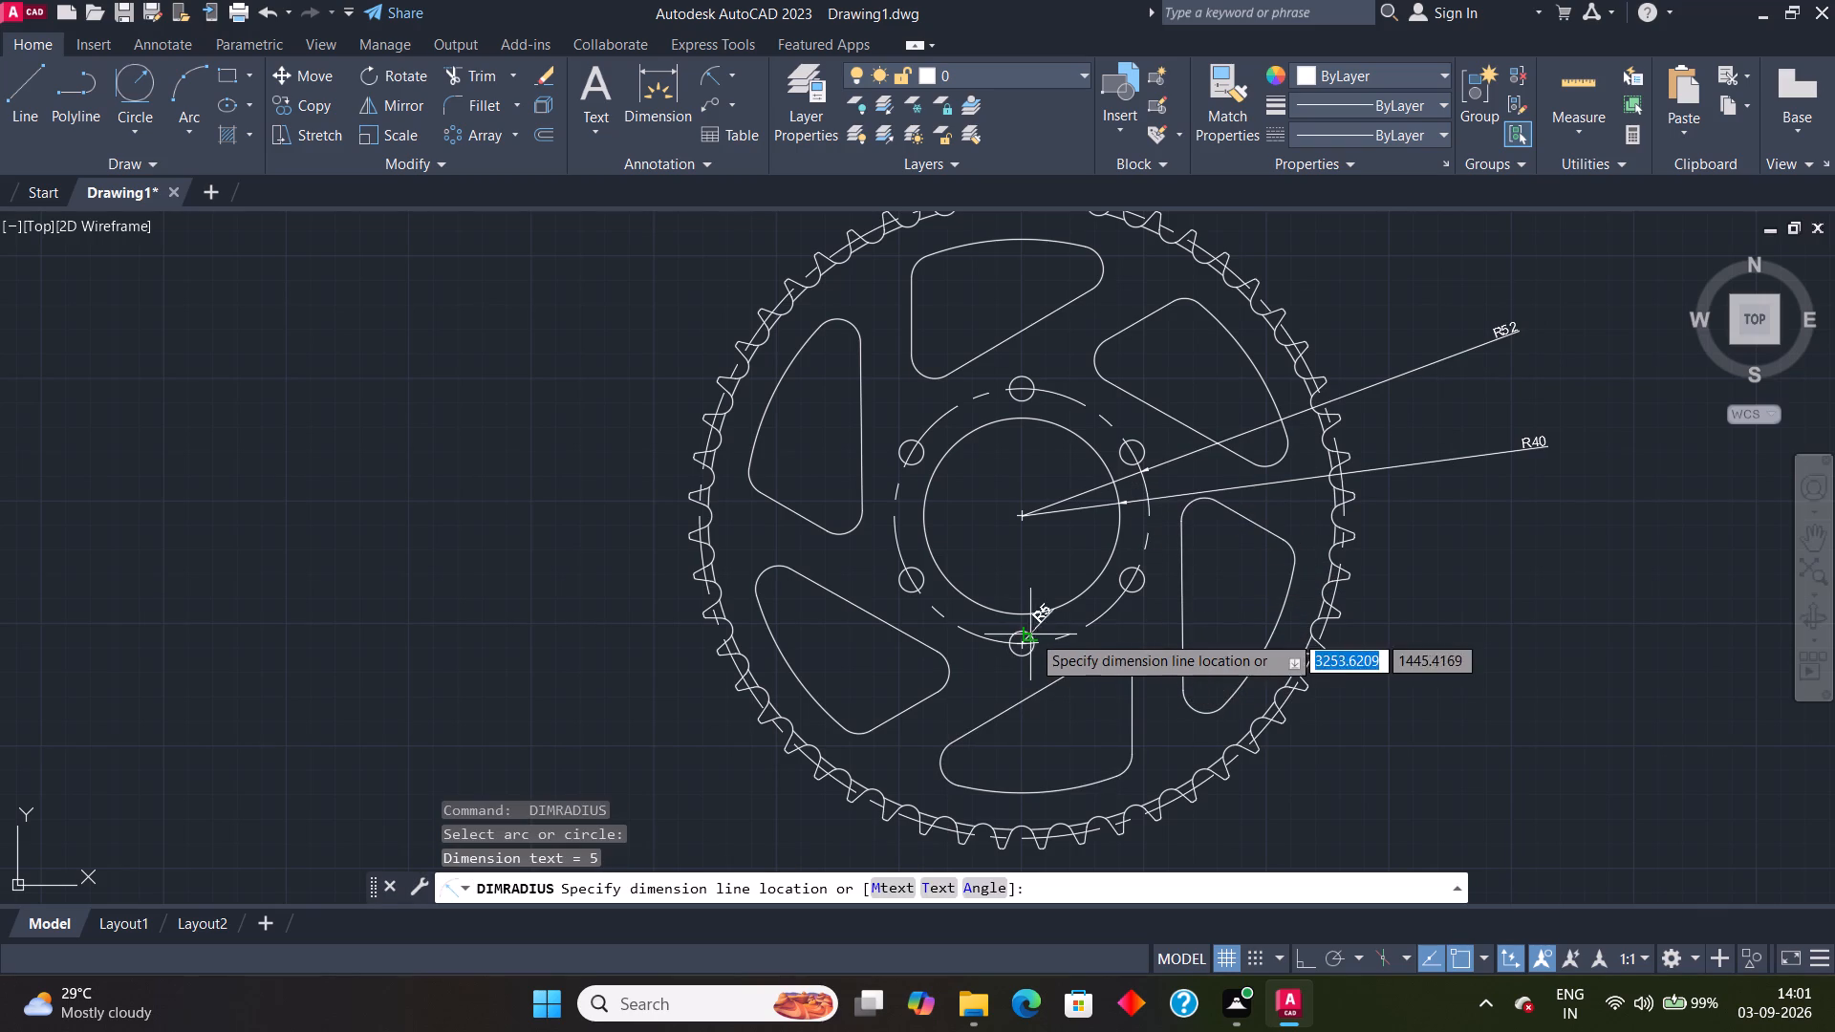
{"action": "left_click", "coordinate": [1398, 738]}
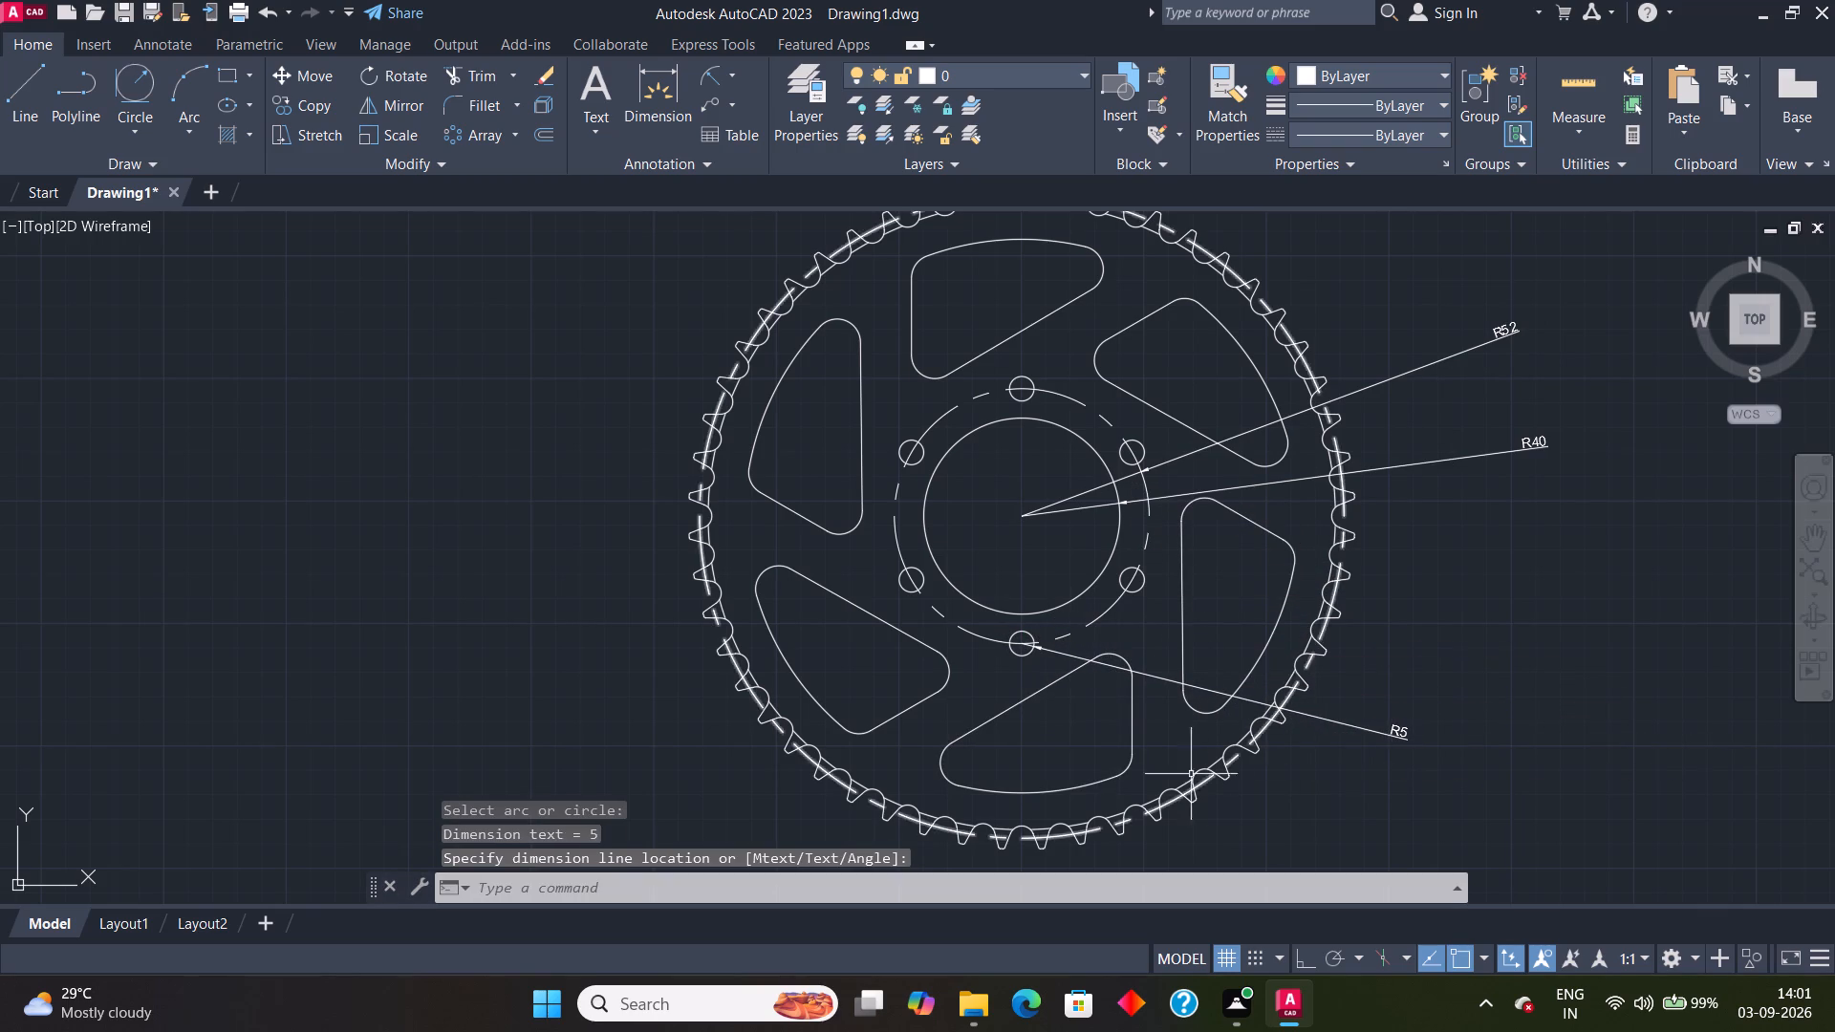
Add radius dimensions to the three rounded corners of the bottom cutout, placing each text outside the rim.
{"action": "key", "text": "space"}
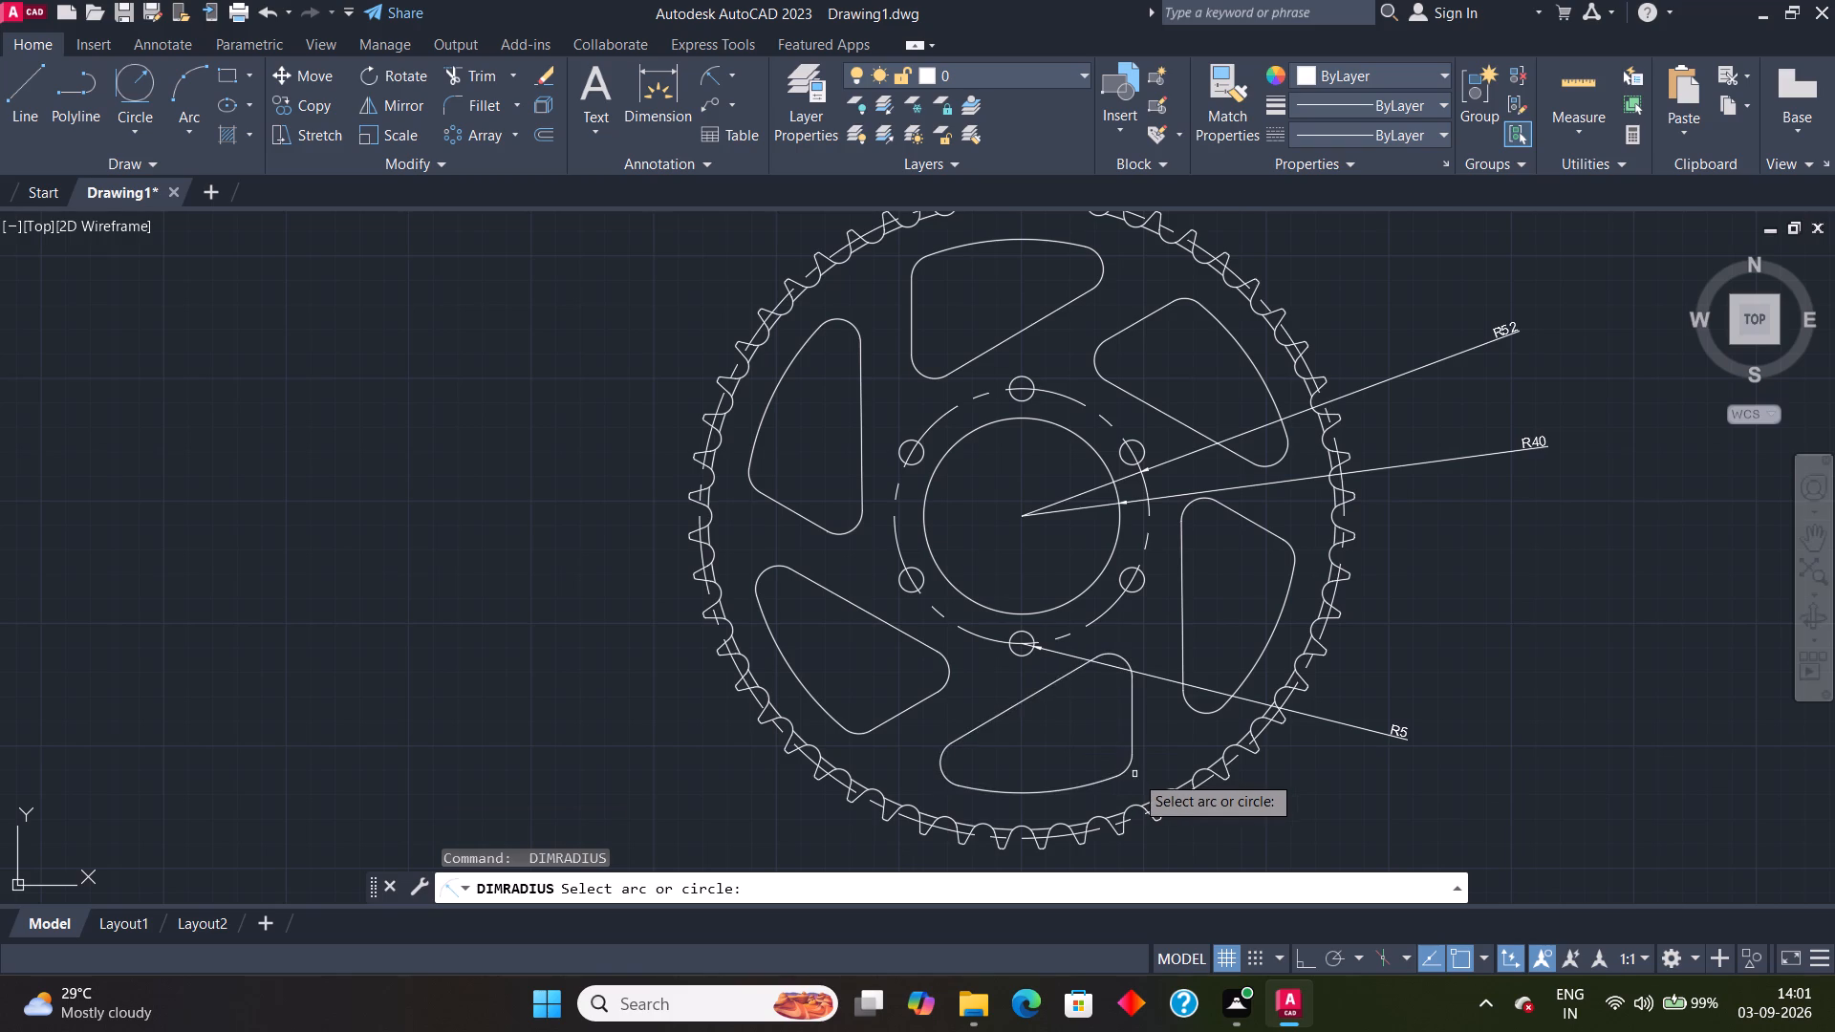
{"action": "left_click", "coordinate": [1131, 769]}
{"action": "left_click", "coordinate": [1334, 804]}
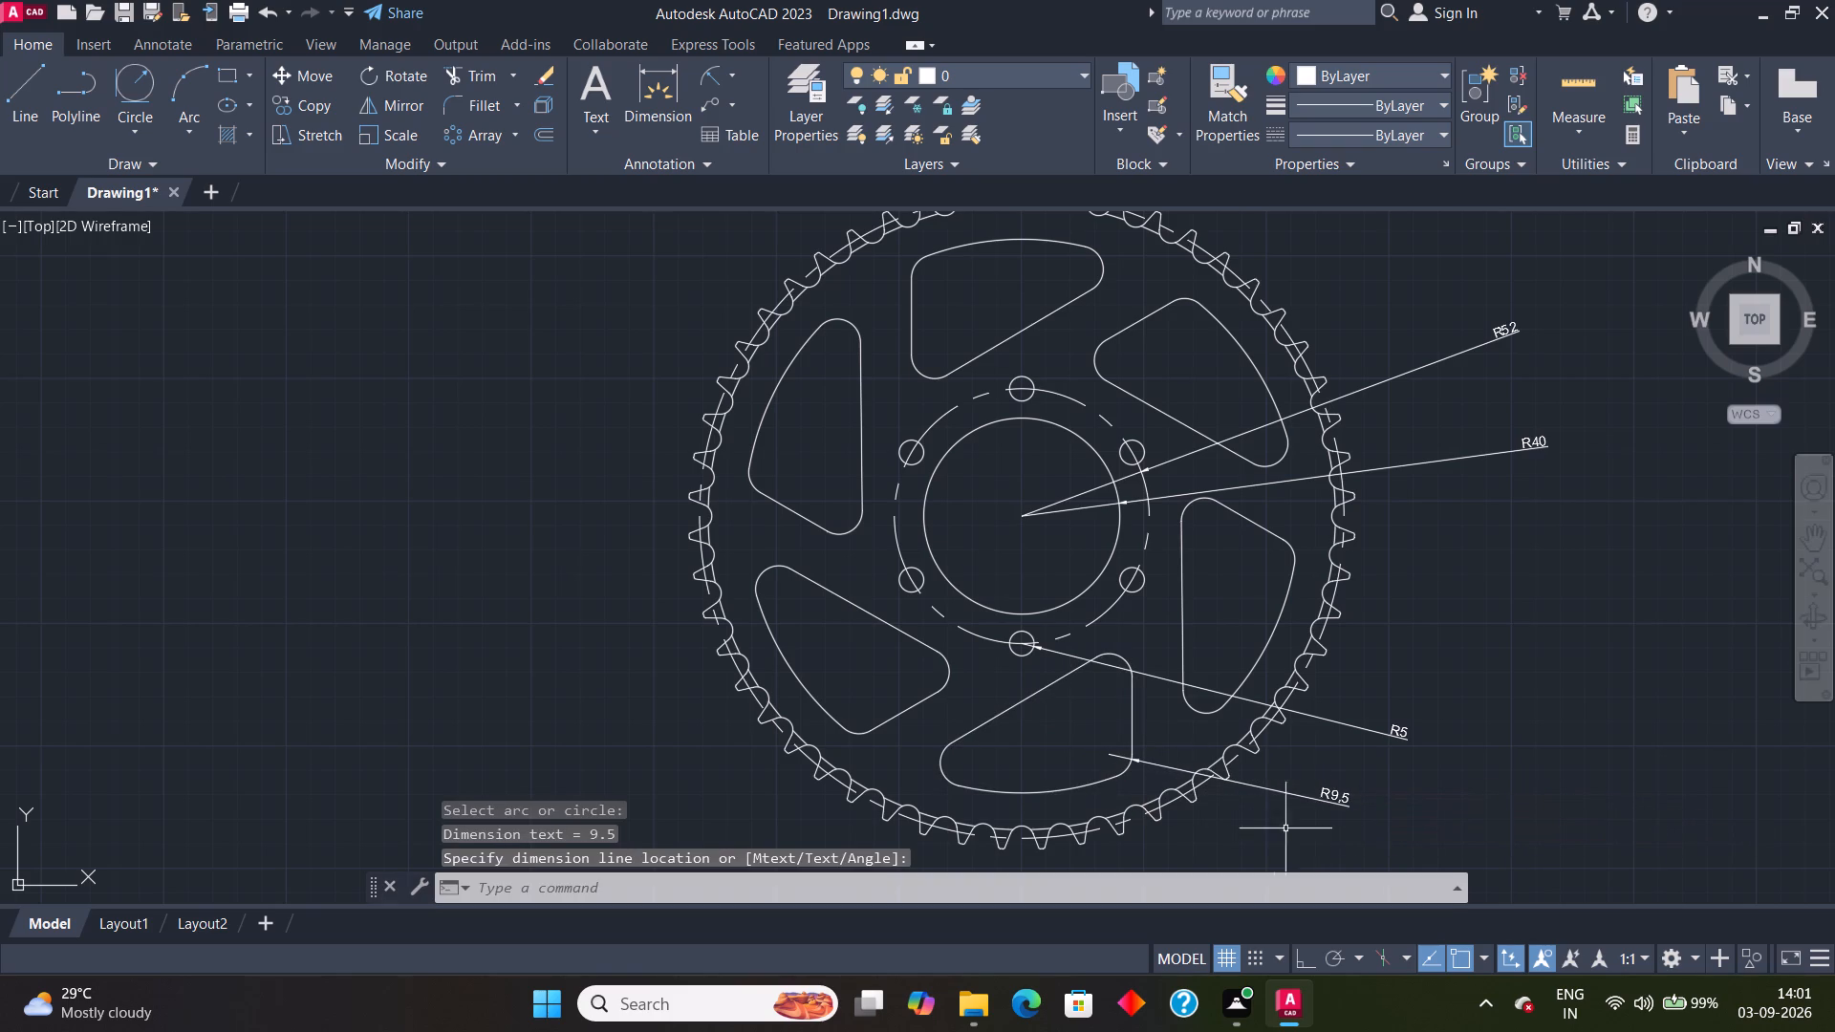
{"action": "key", "text": "space"}
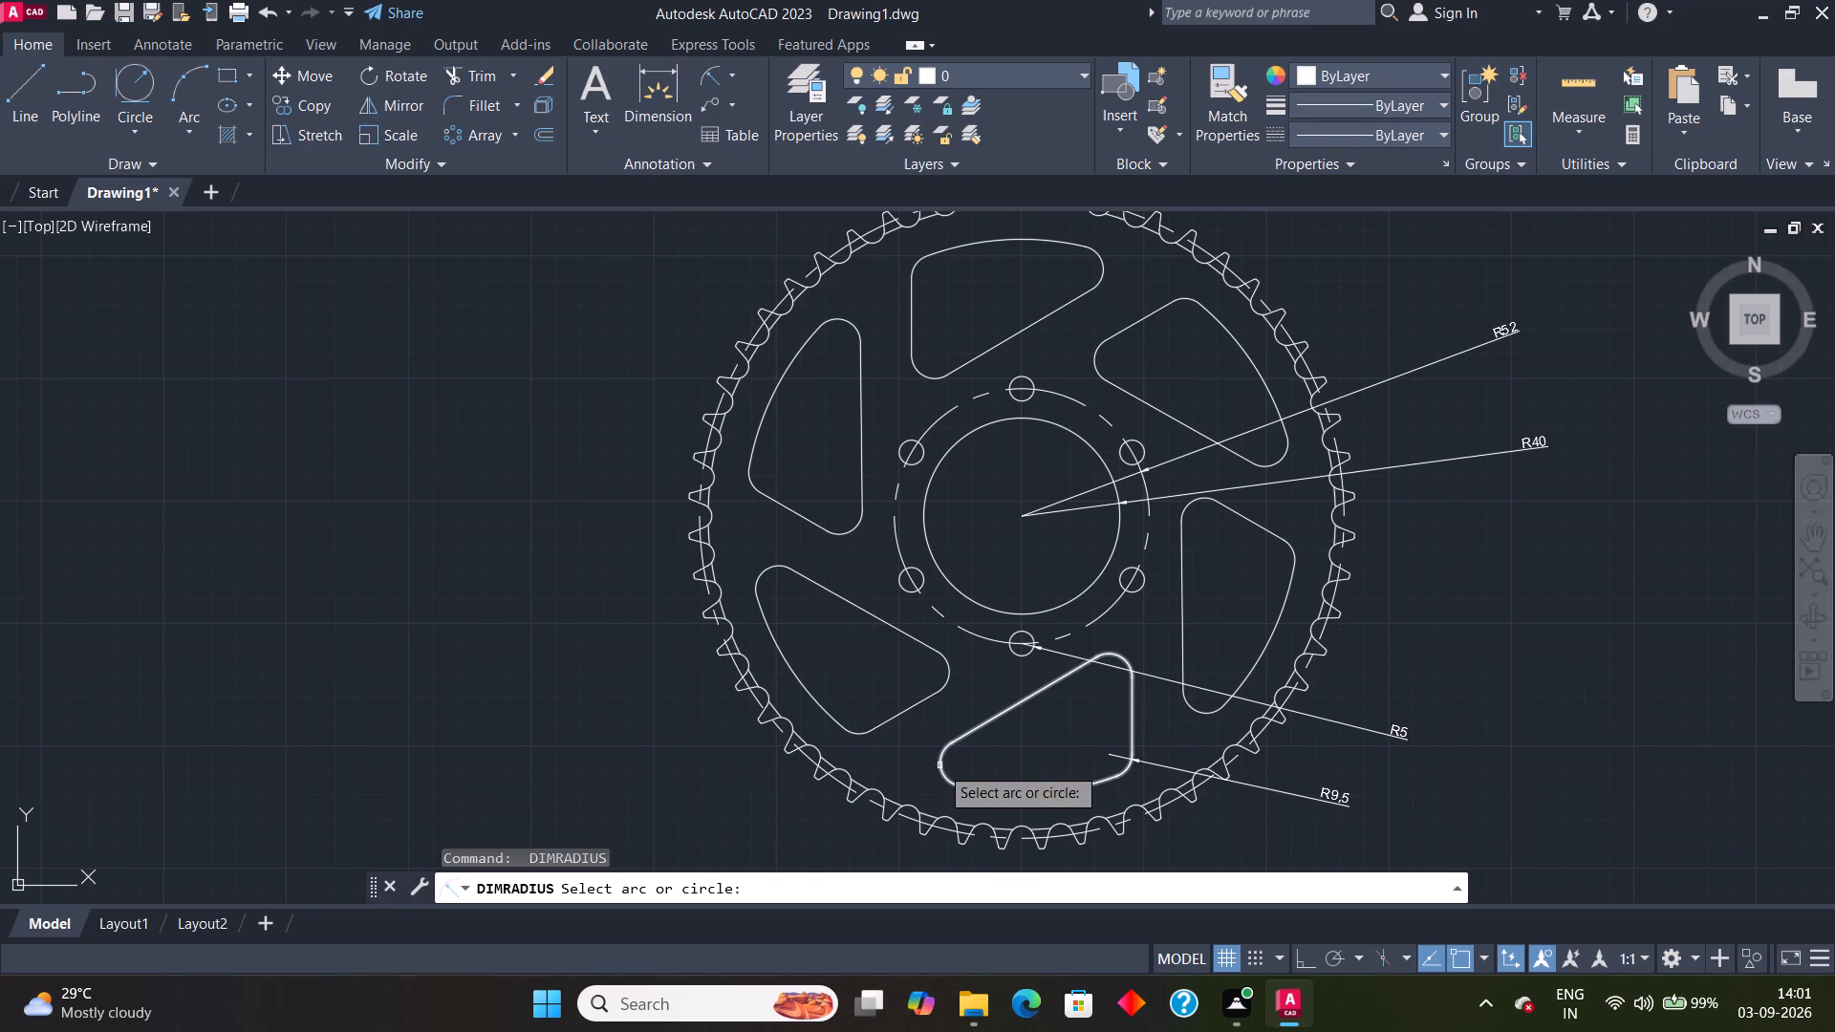
{"action": "left_click", "coordinate": [939, 765]}
{"action": "left_click", "coordinate": [748, 800]}
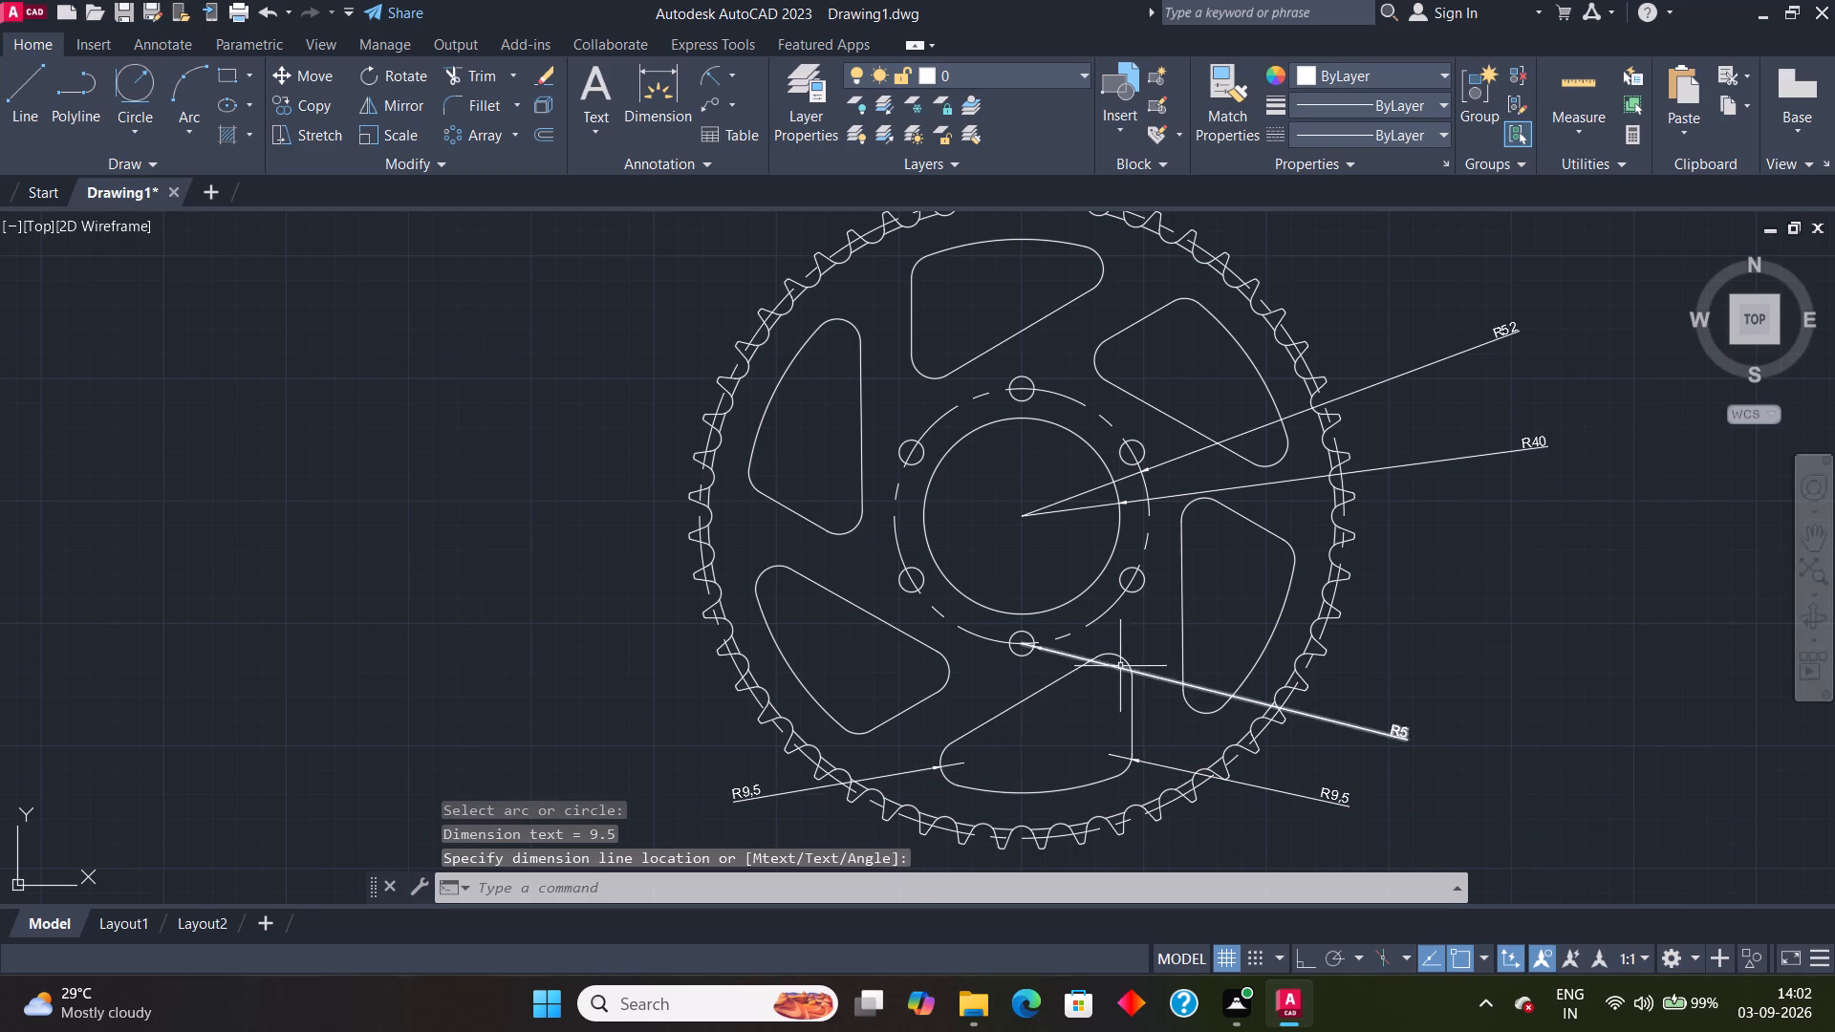
{"action": "key", "text": "space"}
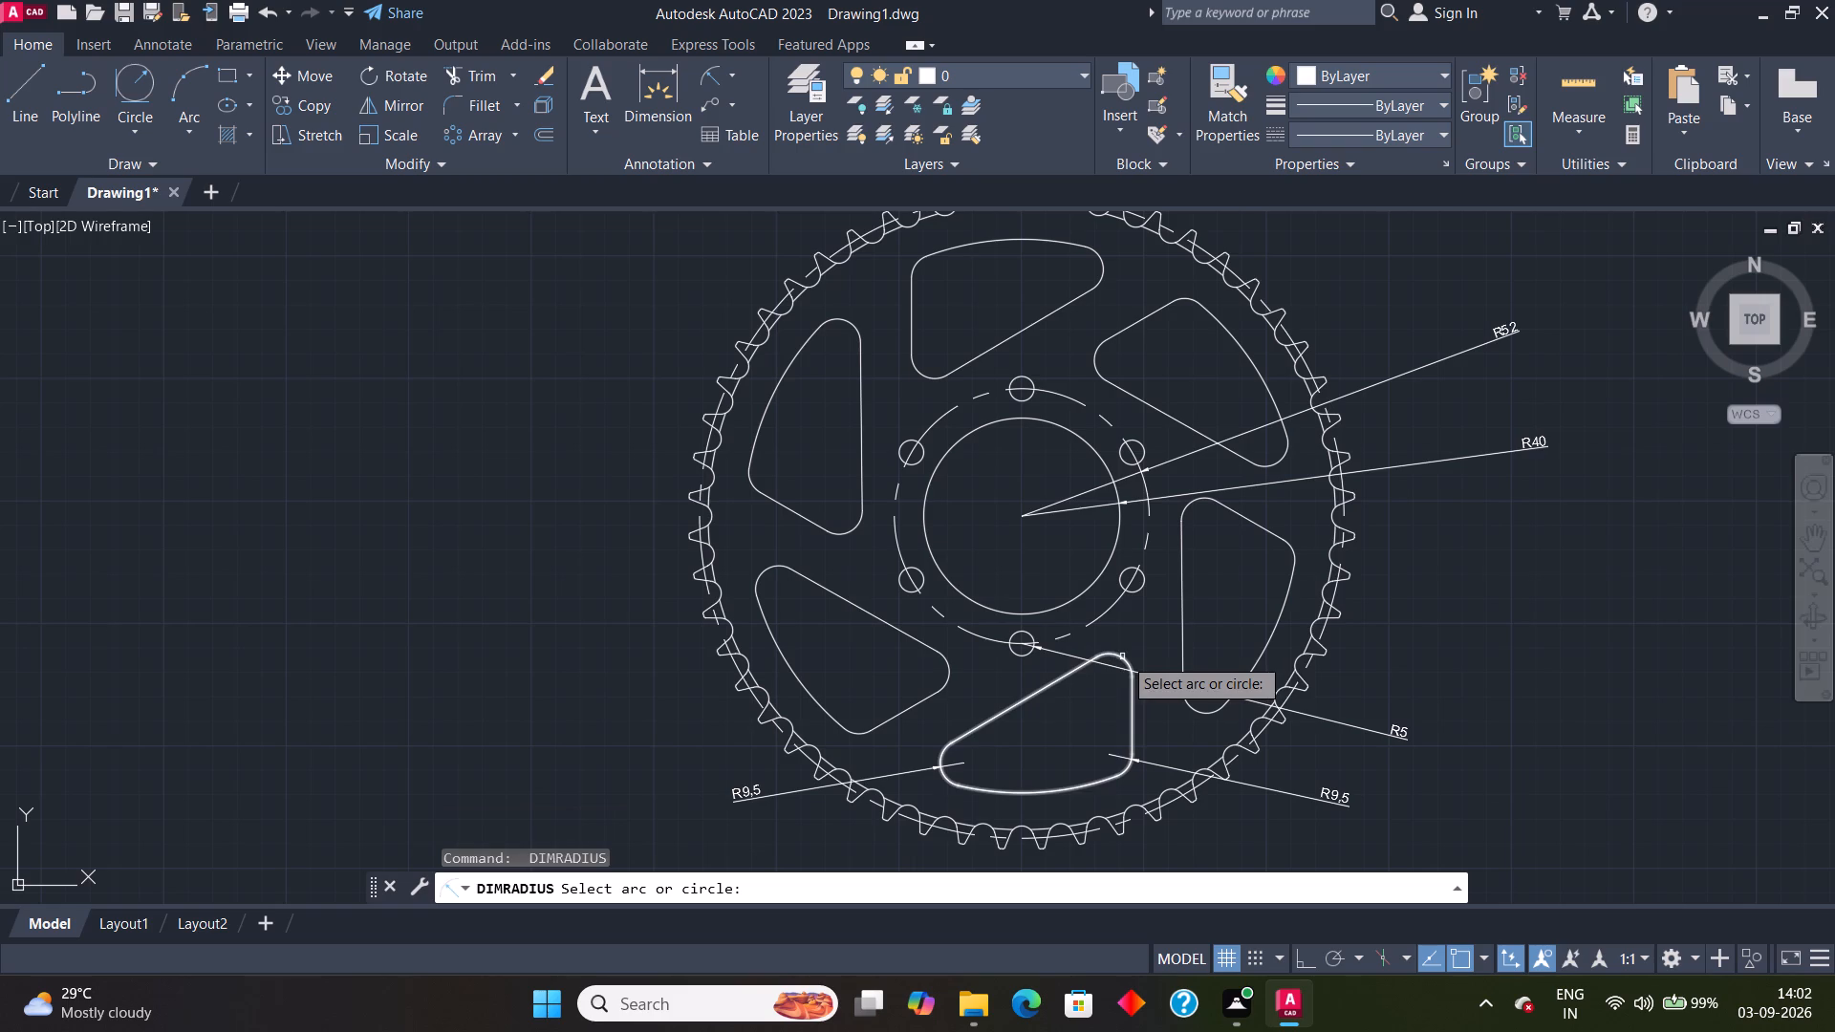
{"action": "left_click", "coordinate": [1124, 656]}
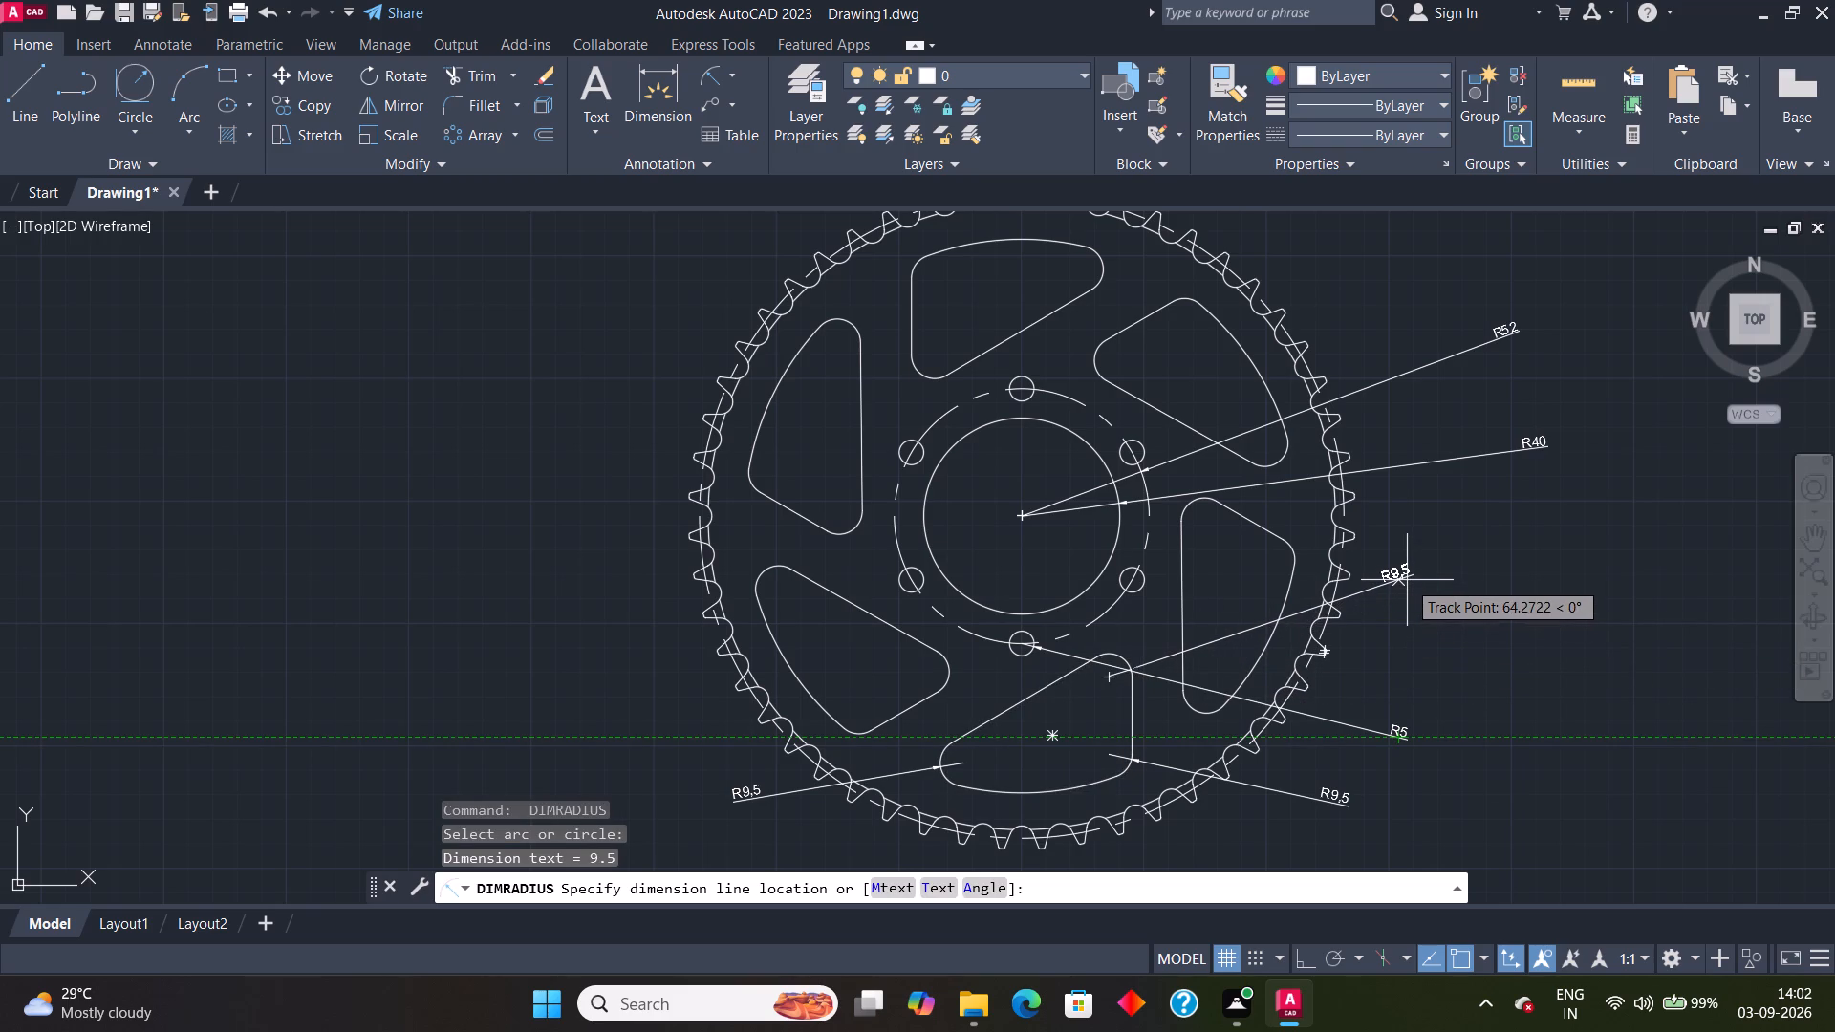
{"action": "left_click", "coordinate": [1407, 580]}
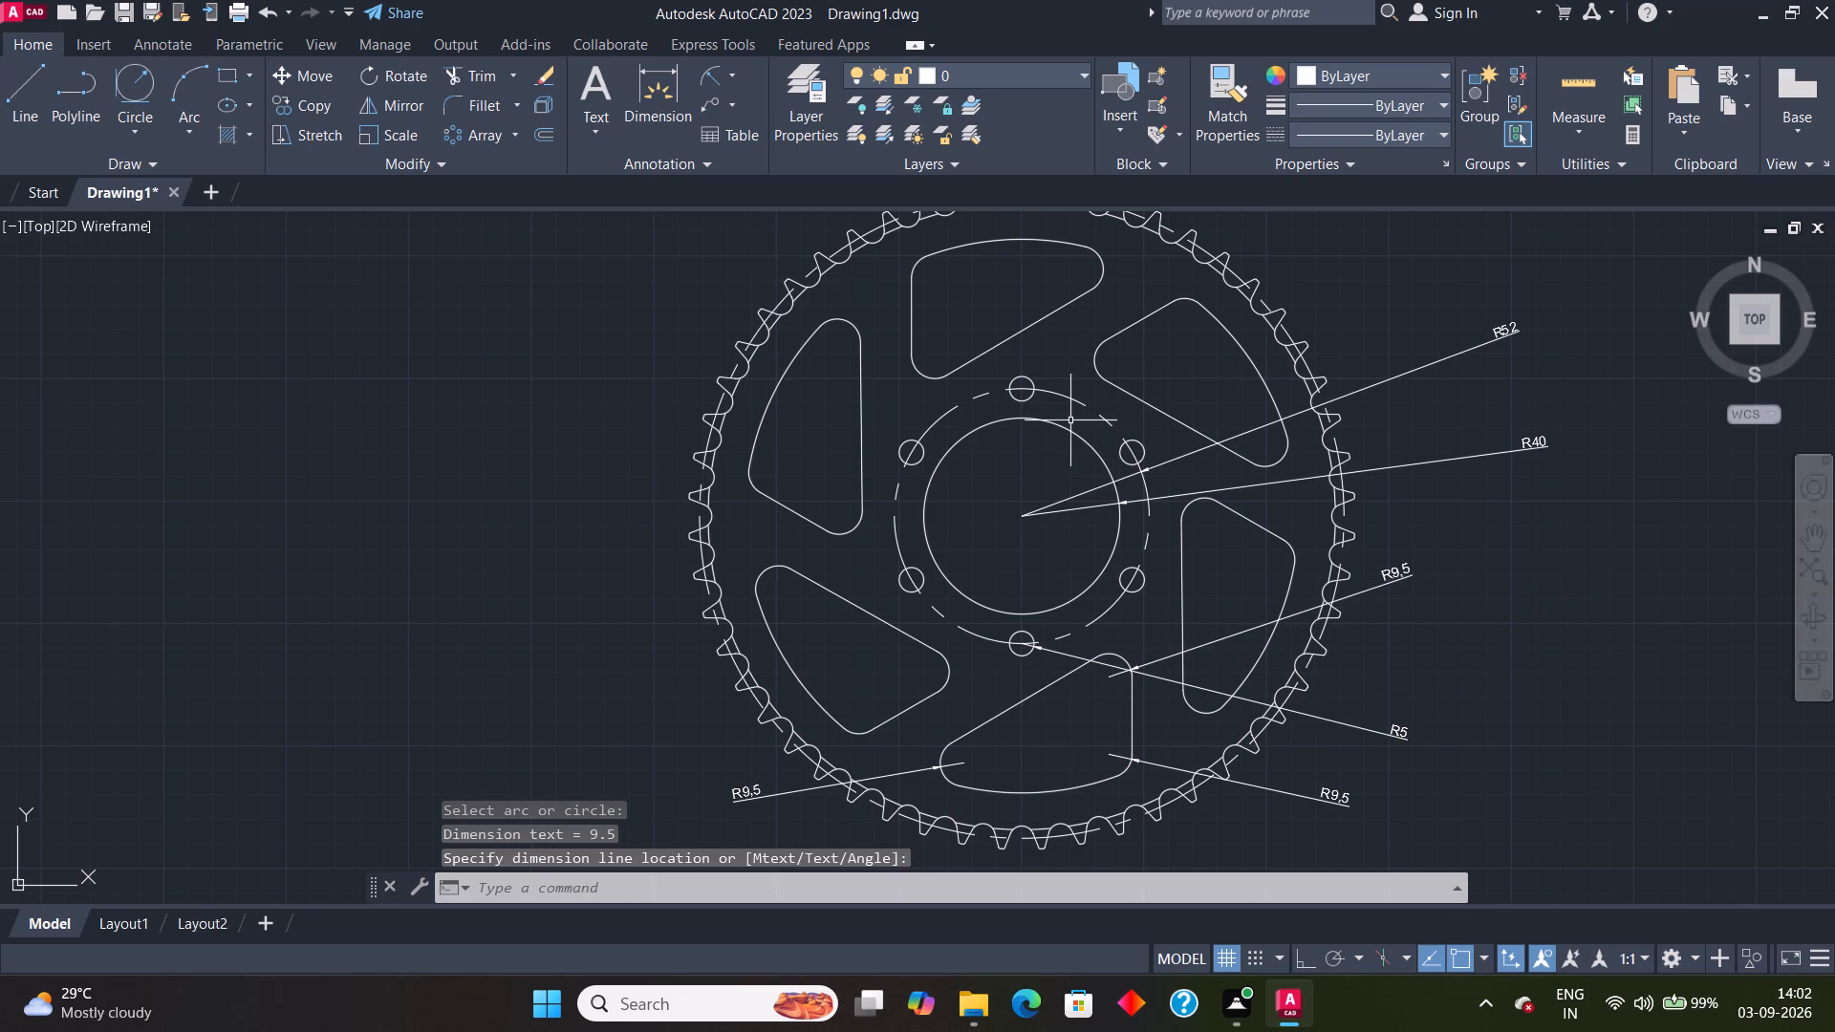
Add a radius dimension to the CENTER-linetype circle running through the rim teeth, with its text just above the rim.
{"action": "scroll", "coordinate": [1070, 420], "scroll_direction": "down", "scroll_amount": 2}
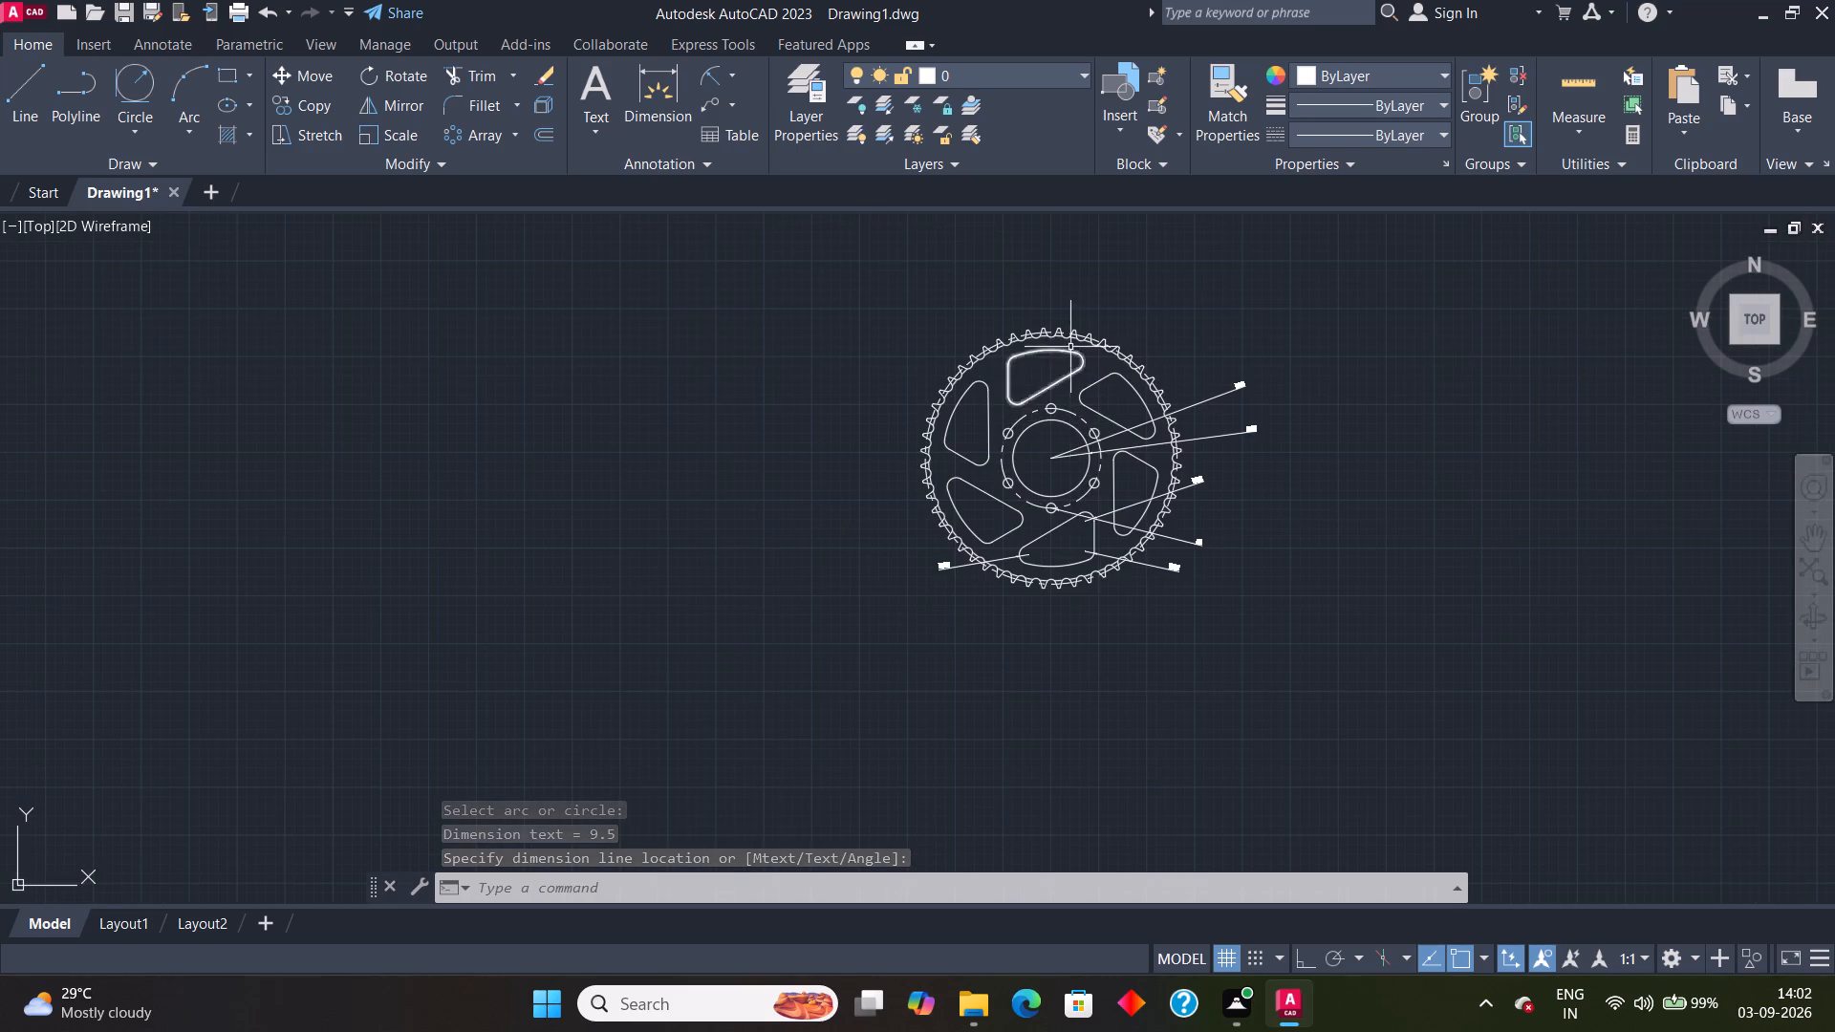
{"action": "scroll", "coordinate": [1070, 343], "scroll_direction": "up", "scroll_amount": 1}
{"action": "key", "text": "space"}
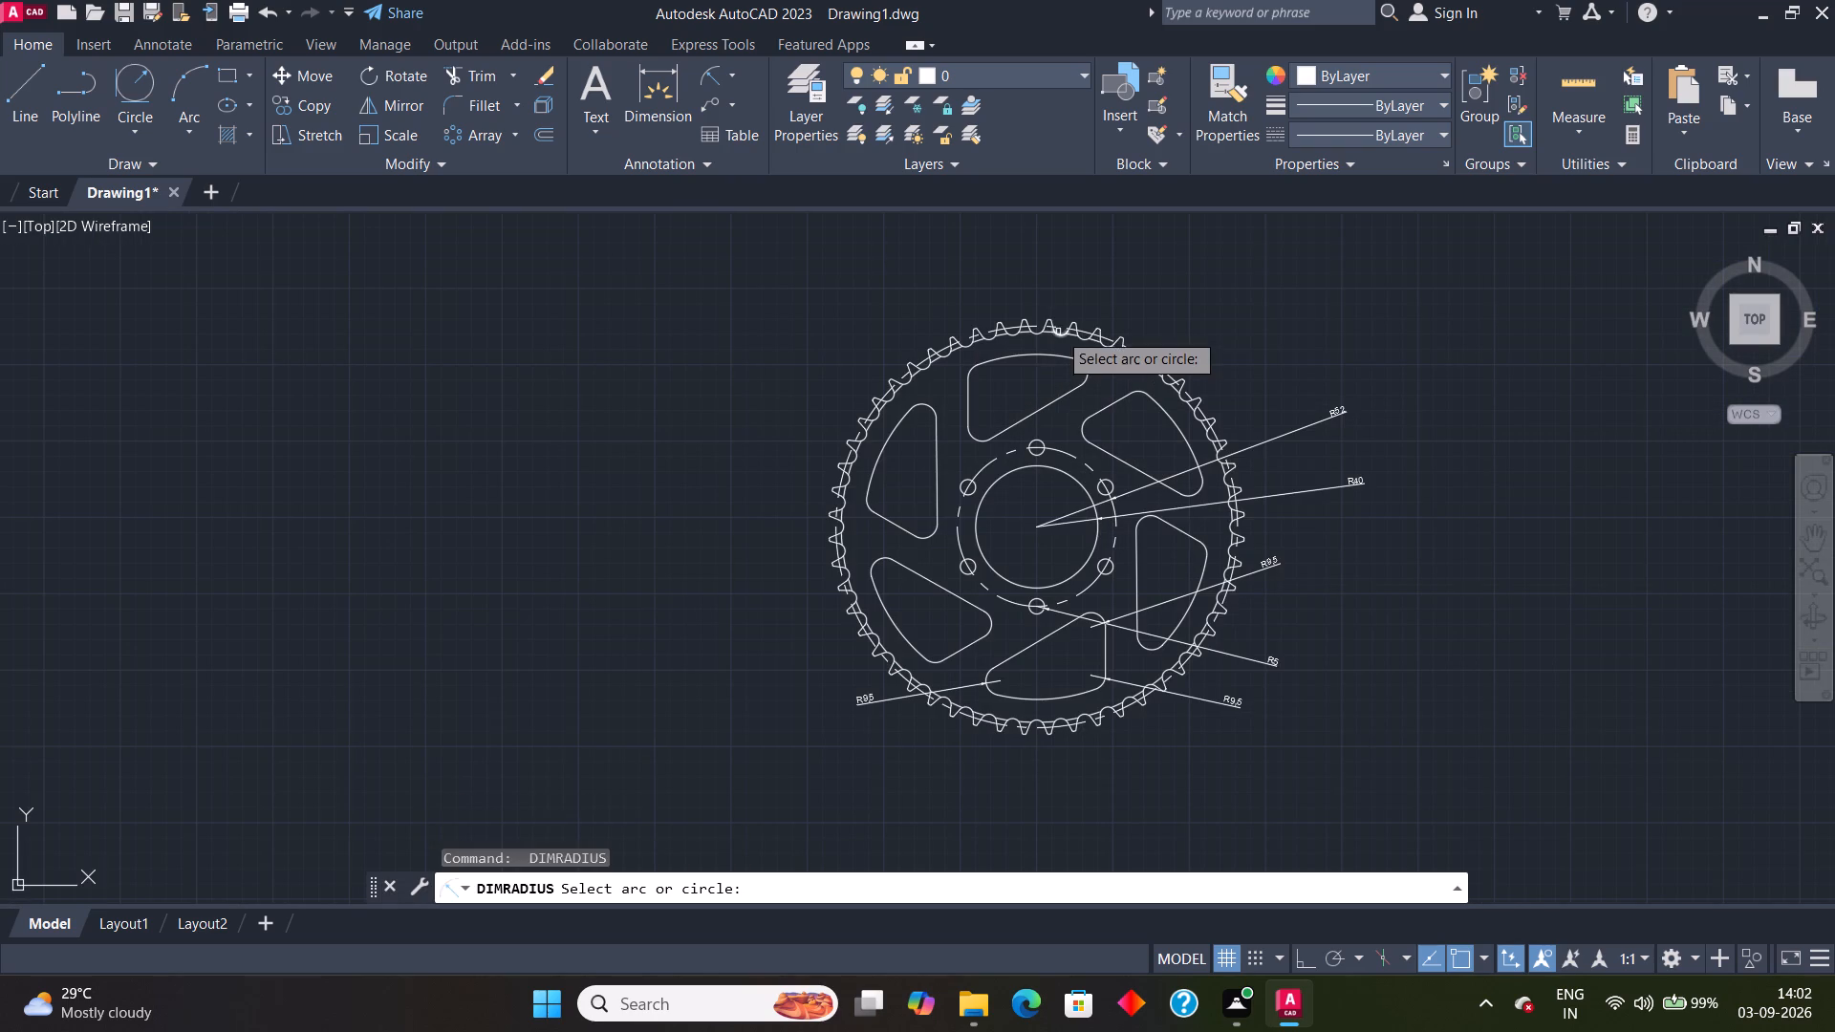
{"action": "scroll", "coordinate": [1058, 330], "scroll_direction": "down", "scroll_amount": 3}
{"action": "scroll", "coordinate": [1071, 324], "scroll_direction": "up", "scroll_amount": 6}
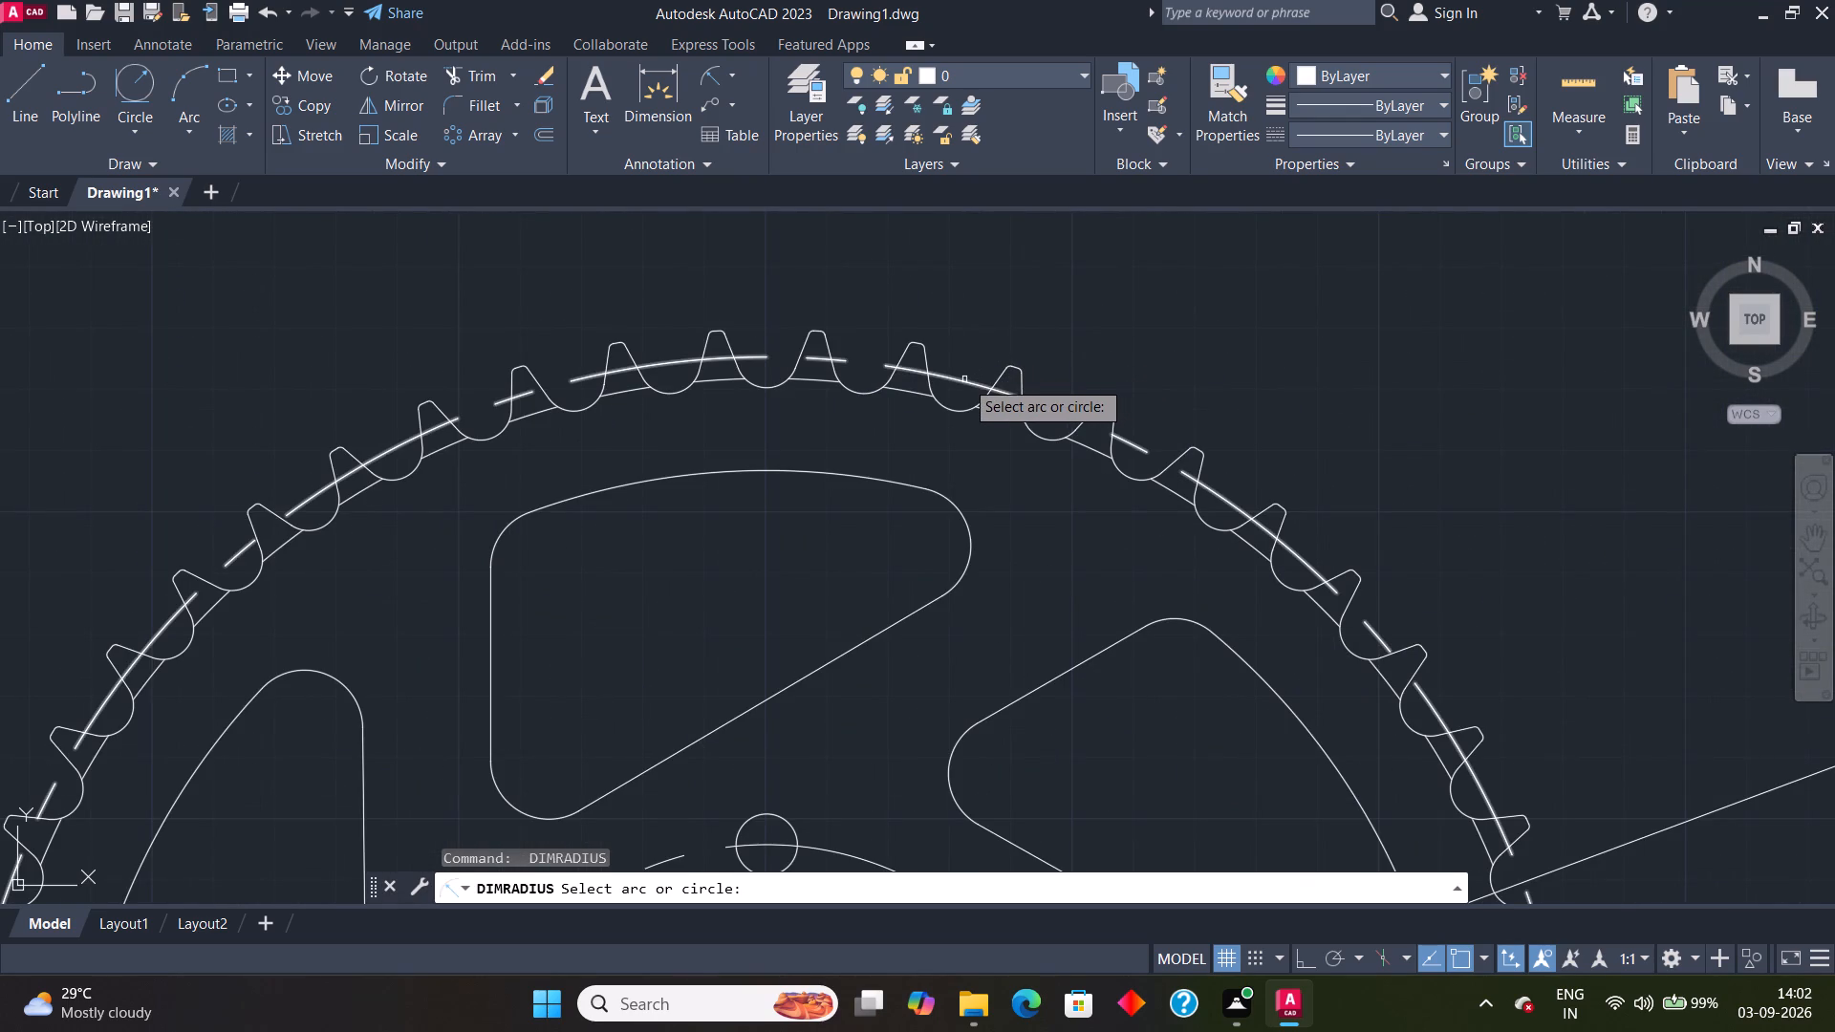
{"action": "left_click", "coordinate": [963, 380]}
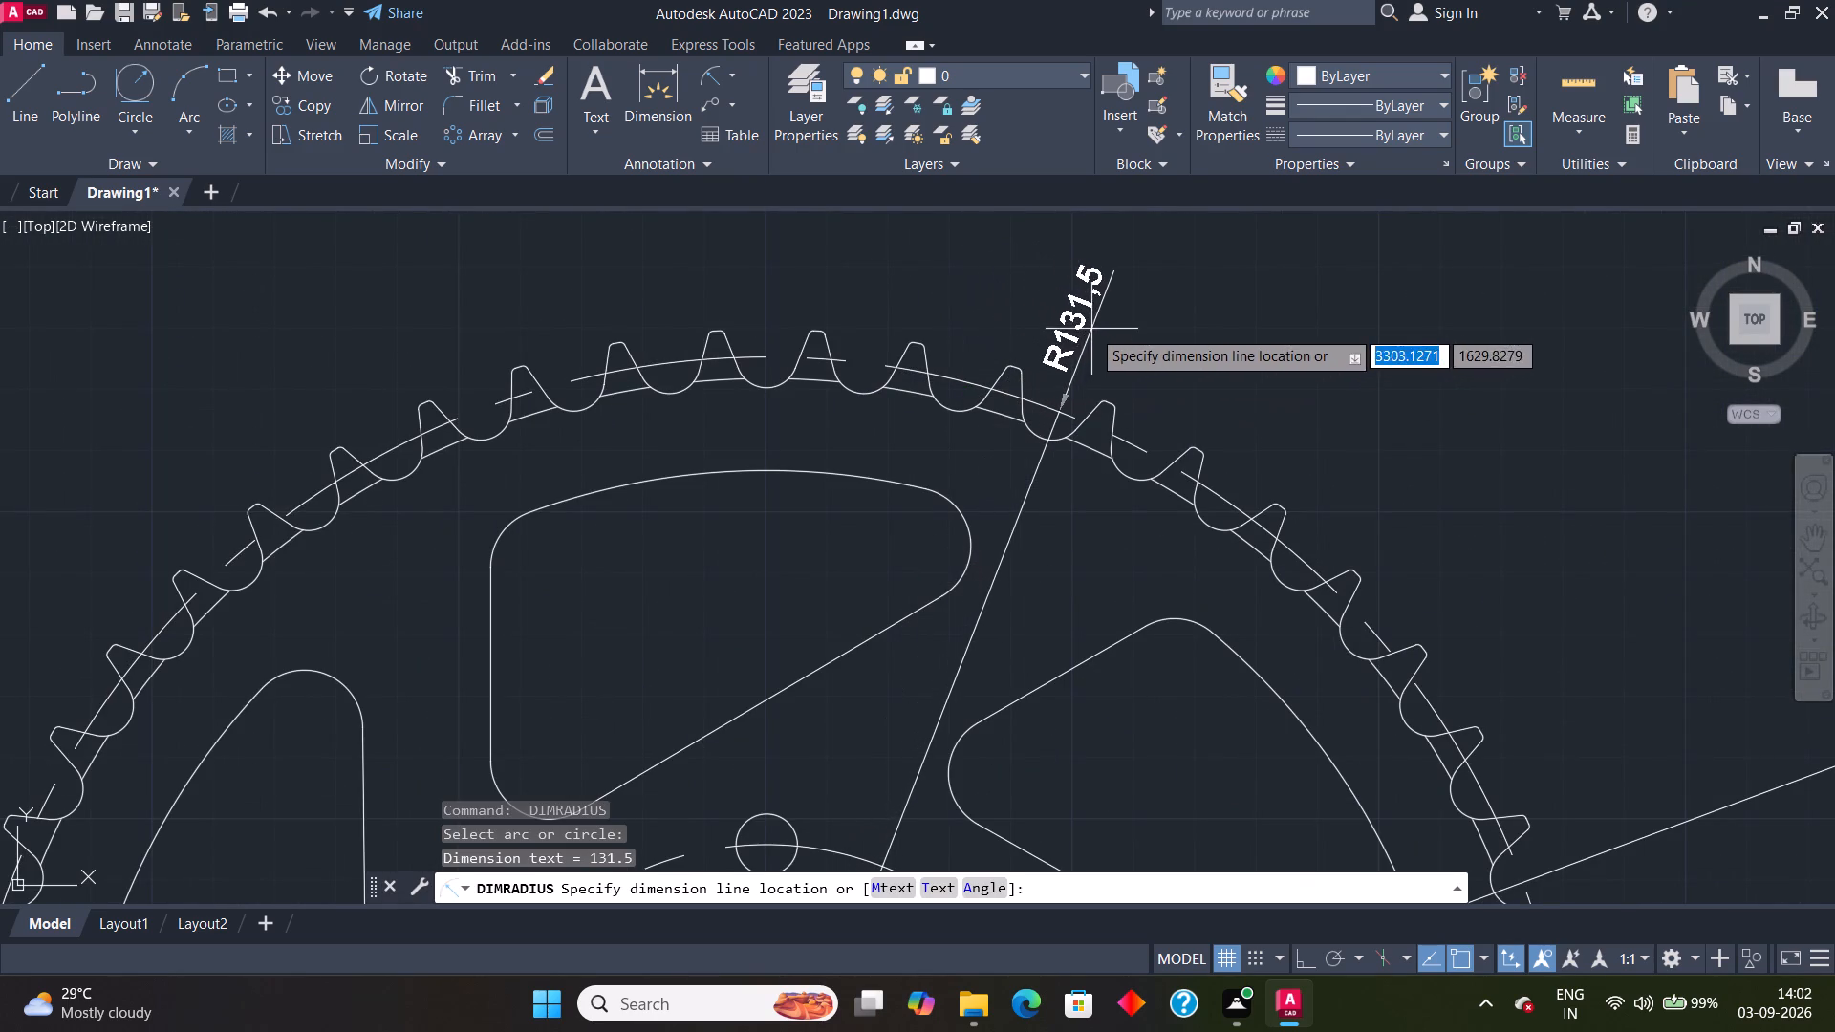
{"action": "left_click", "coordinate": [1091, 329]}
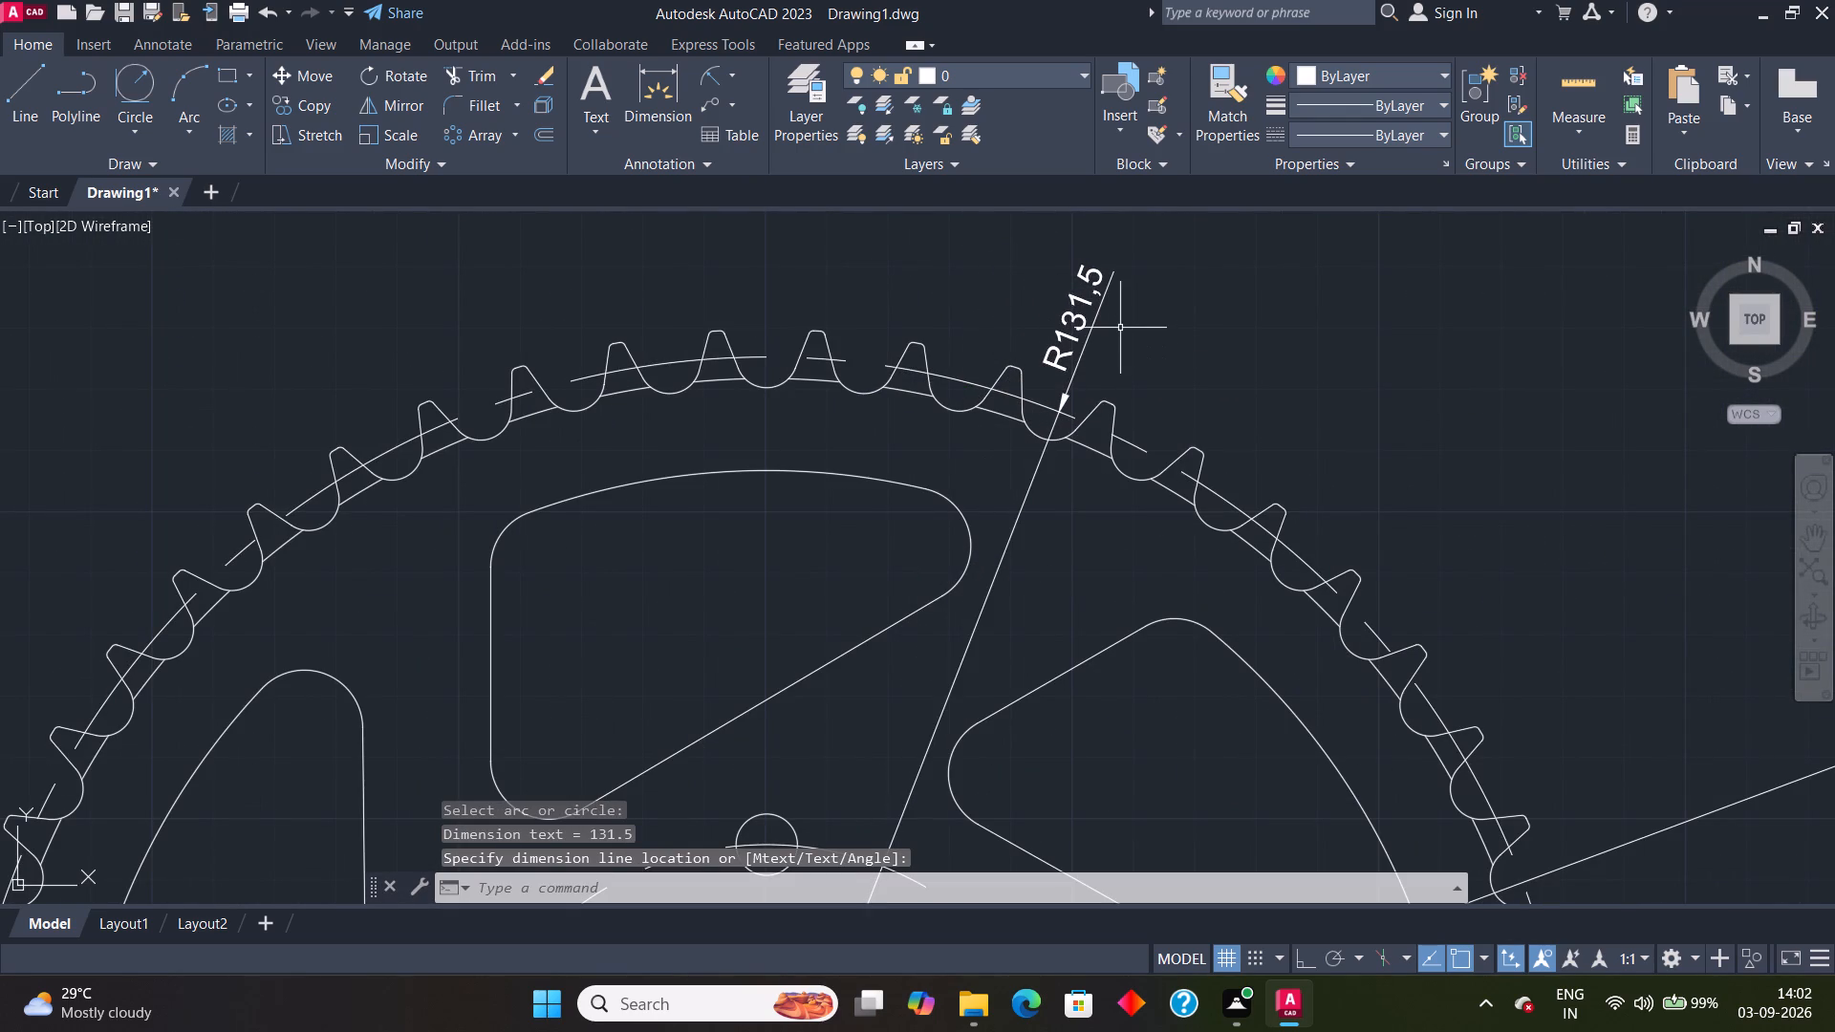
{"action": "left_click", "coordinate": [908, 391]}
{"action": "key", "text": "Escape"}
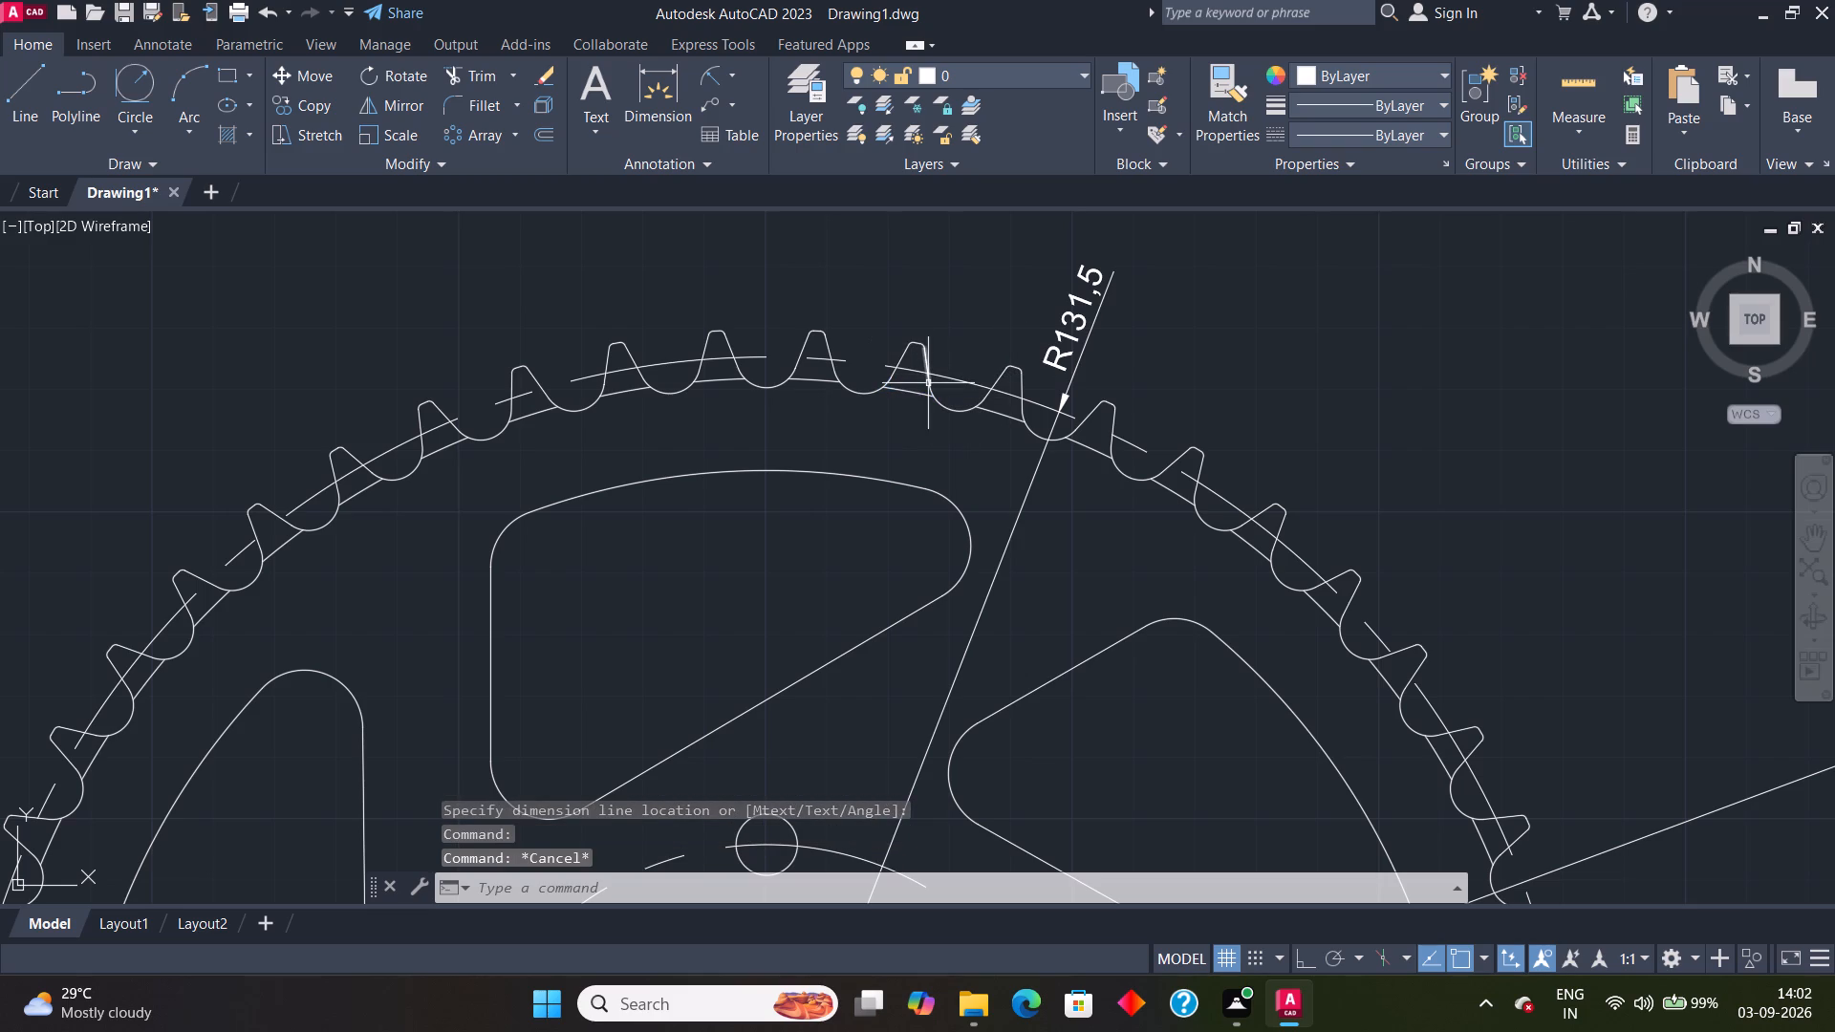
Add a radius dimension to the arc at the base of the rim teeth, with its text above the rim.
{"action": "key", "text": "space"}
{"action": "left_click", "coordinate": [917, 392]}
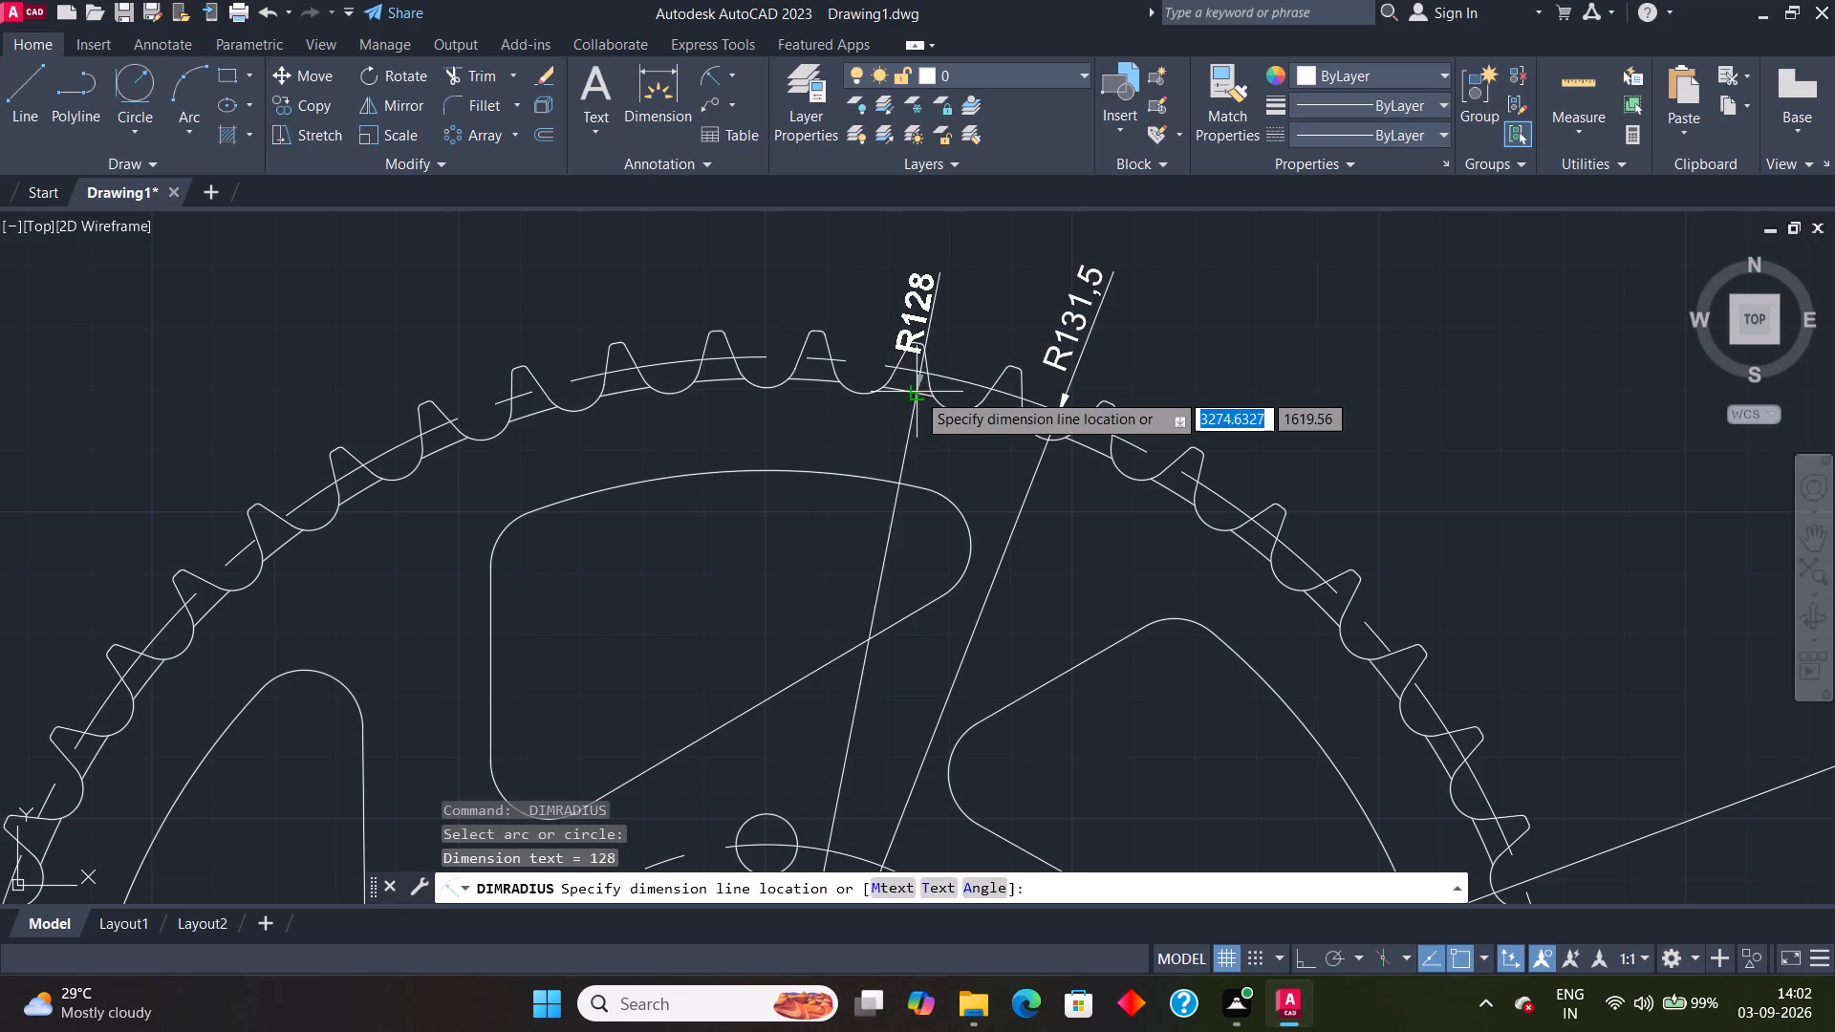
{"action": "left_click", "coordinate": [922, 279]}
Add a radius dimension to the outer tip arc of a tooth at the top of the rim, placed above the tooth.
{"action": "scroll", "coordinate": [1309, 403], "scroll_direction": "up", "scroll_amount": 2}
{"action": "scroll", "coordinate": [1309, 403], "scroll_direction": "down", "scroll_amount": 6}
{"action": "scroll", "coordinate": [1223, 384], "scroll_direction": "up", "scroll_amount": 2}
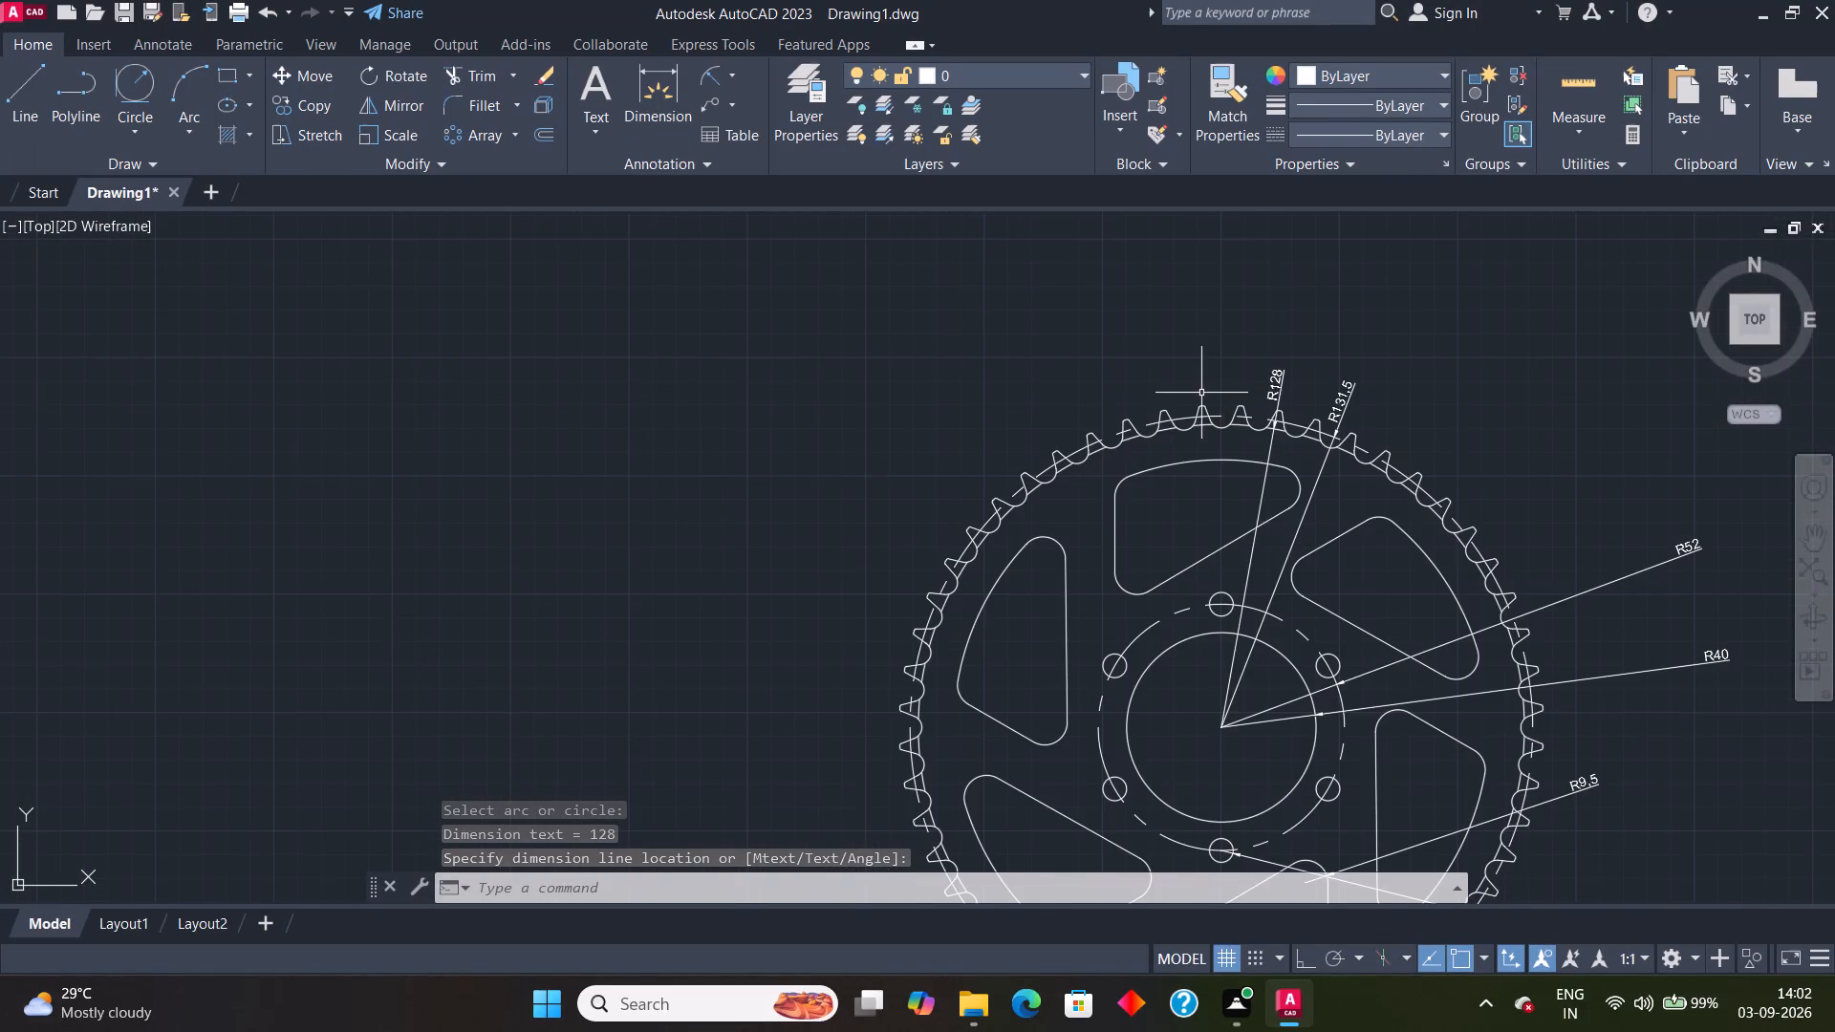
{"action": "scroll", "coordinate": [1199, 397], "scroll_direction": "up", "scroll_amount": 5}
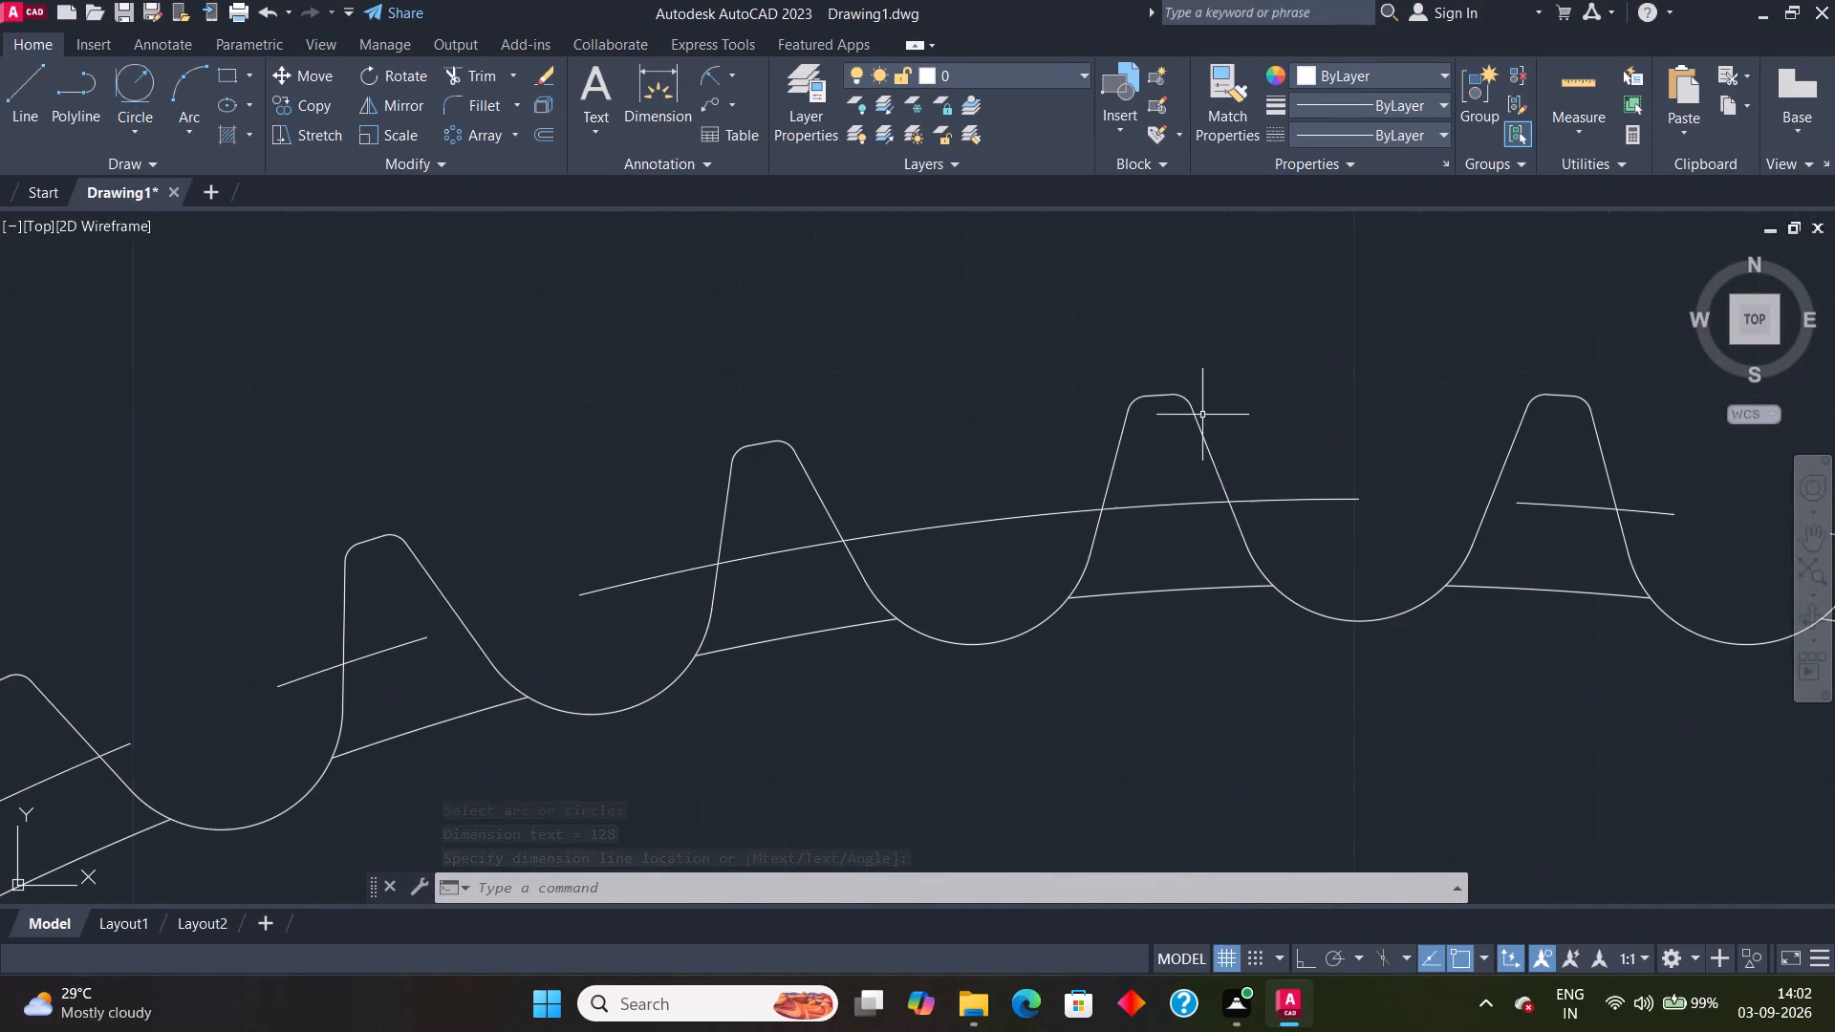
{"action": "key", "text": "space"}
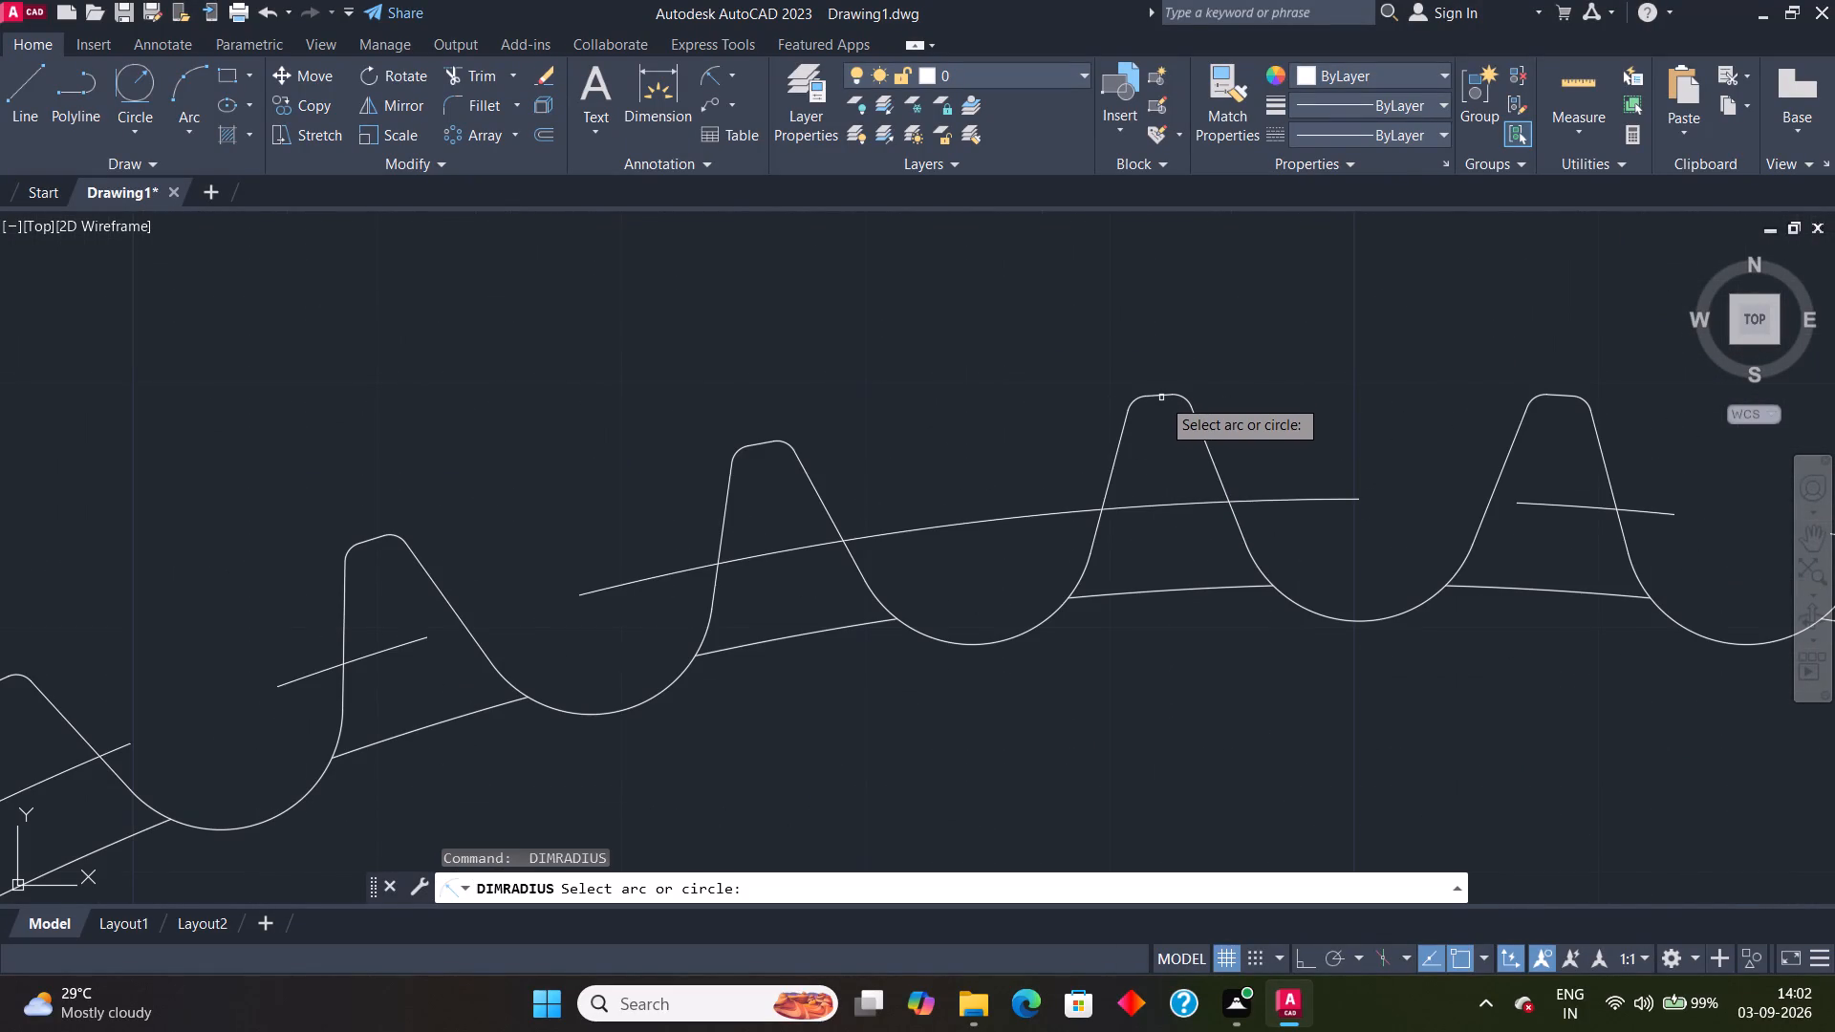
{"action": "left_click", "coordinate": [1160, 395]}
{"action": "left_click", "coordinate": [1160, 323]}
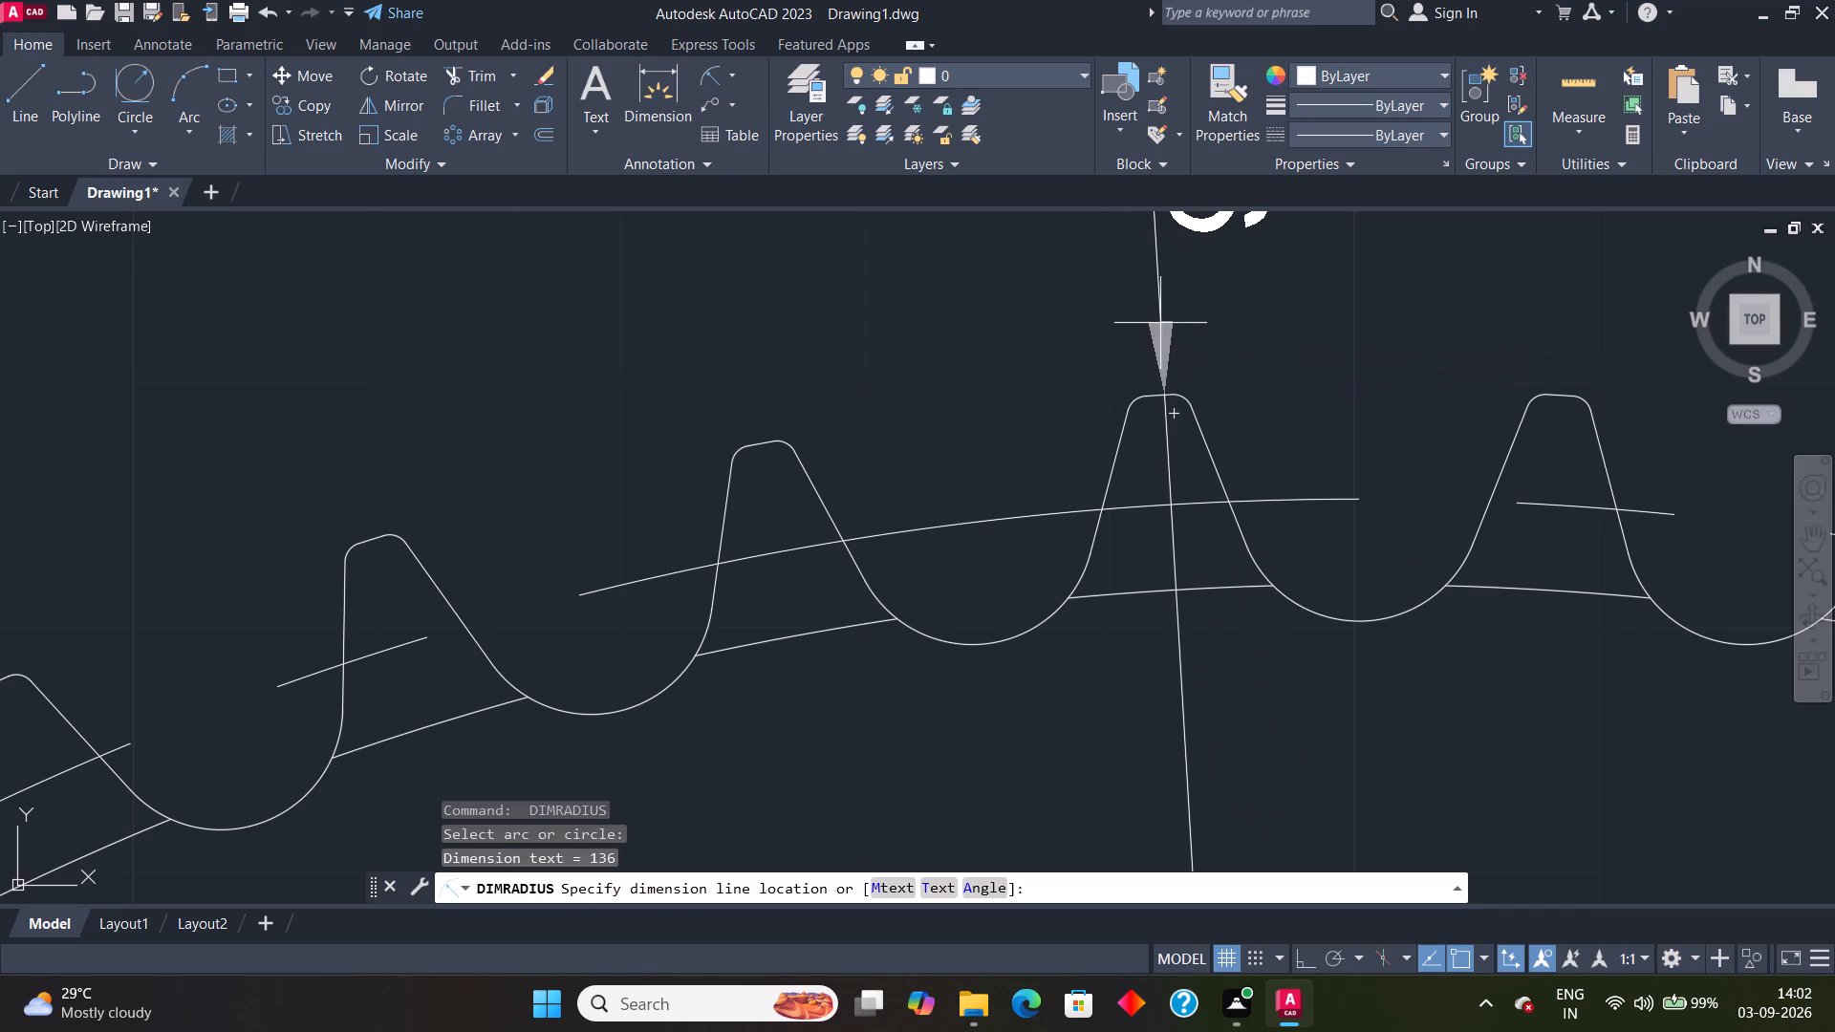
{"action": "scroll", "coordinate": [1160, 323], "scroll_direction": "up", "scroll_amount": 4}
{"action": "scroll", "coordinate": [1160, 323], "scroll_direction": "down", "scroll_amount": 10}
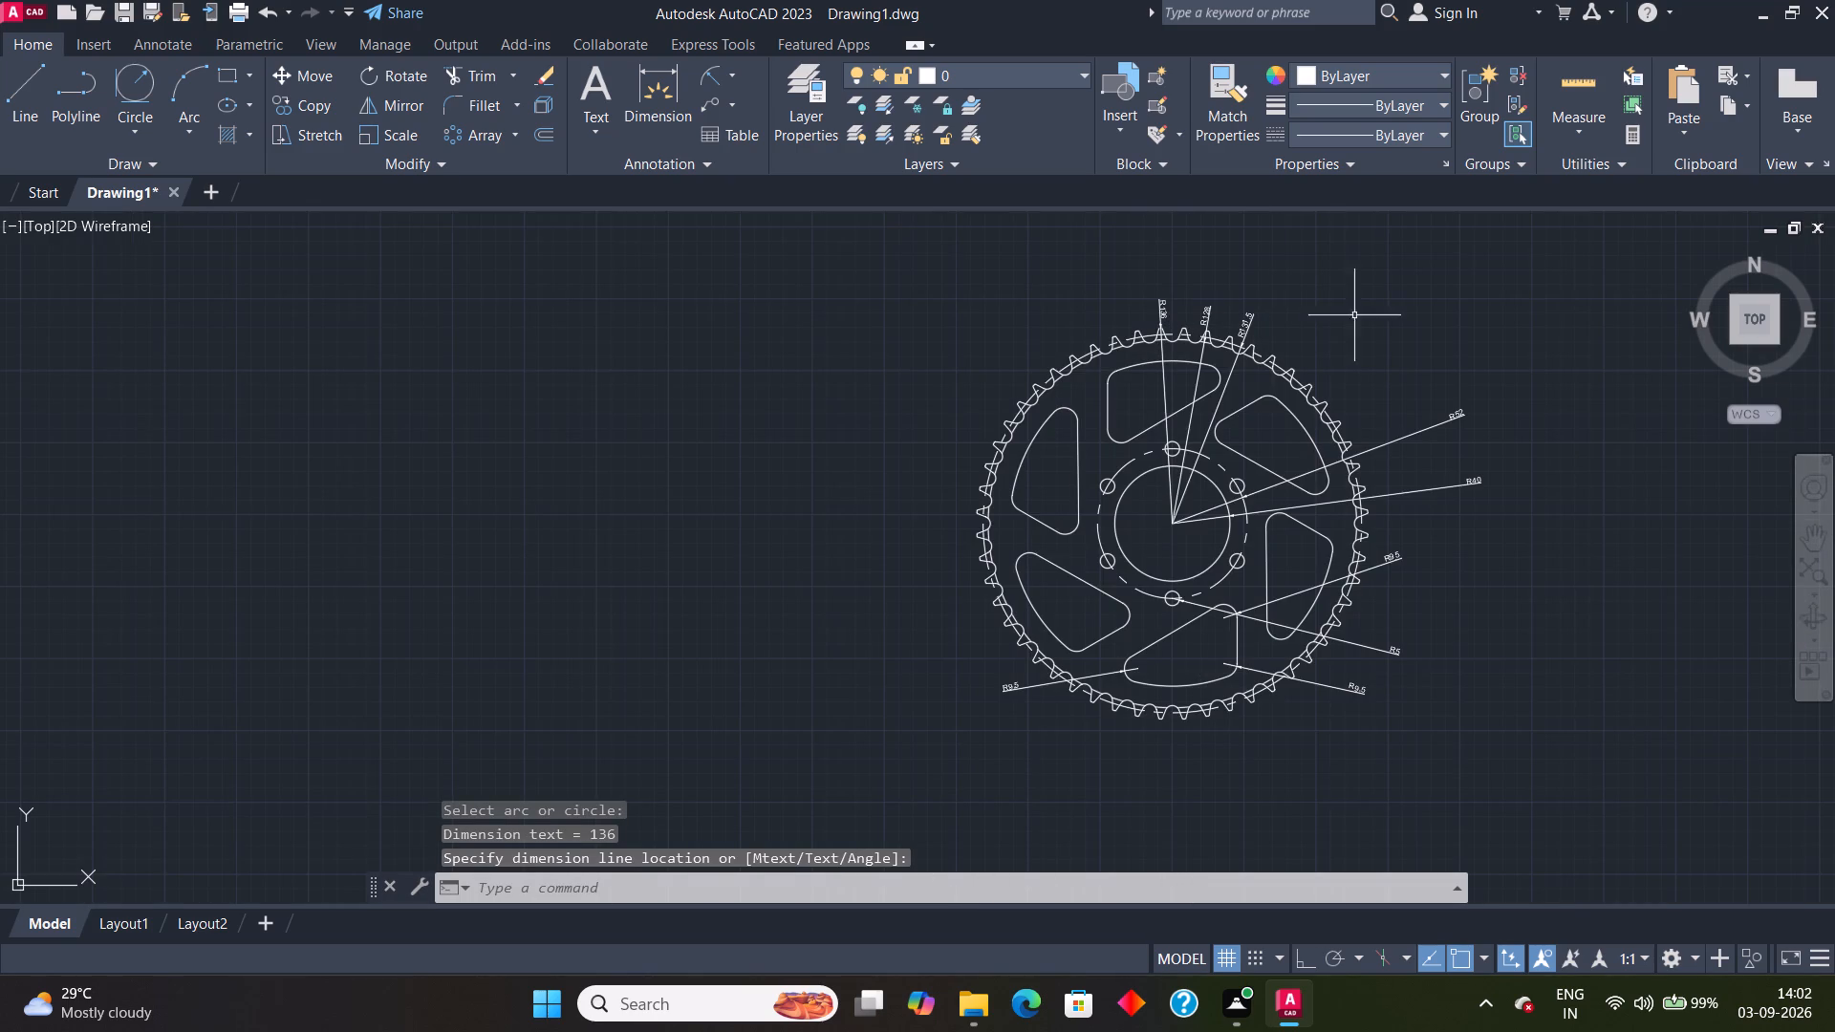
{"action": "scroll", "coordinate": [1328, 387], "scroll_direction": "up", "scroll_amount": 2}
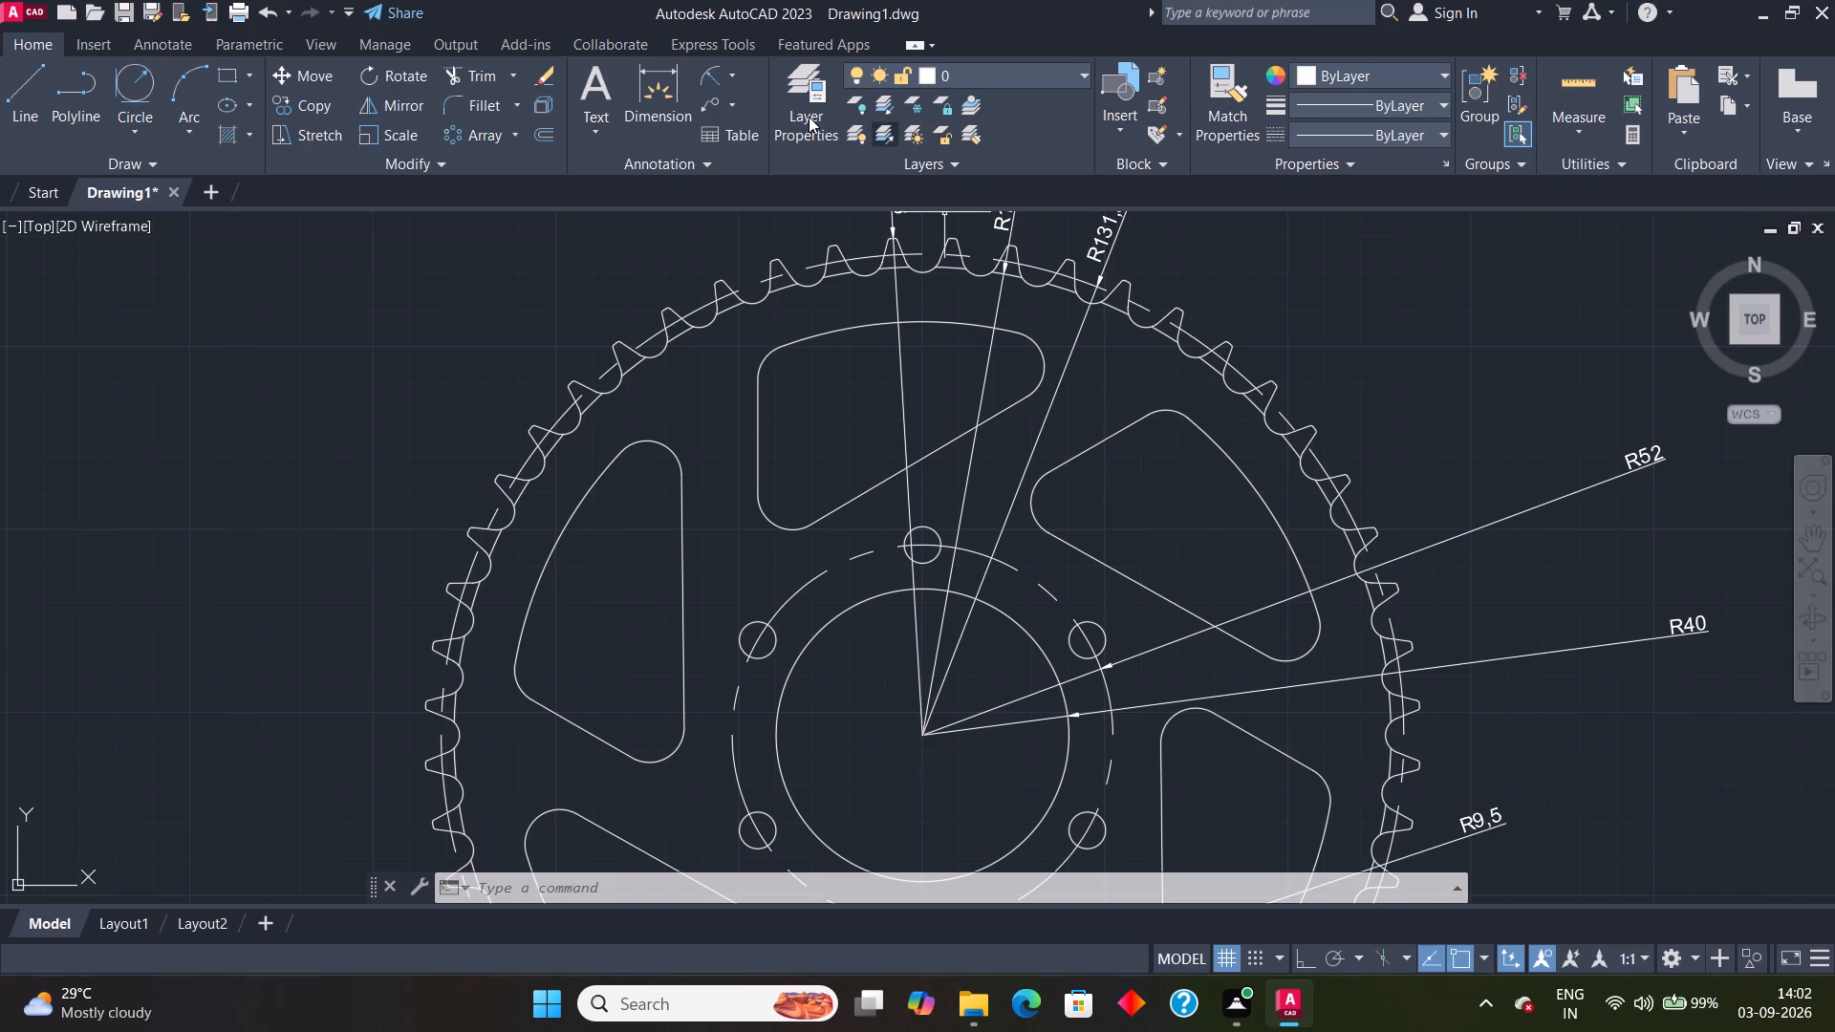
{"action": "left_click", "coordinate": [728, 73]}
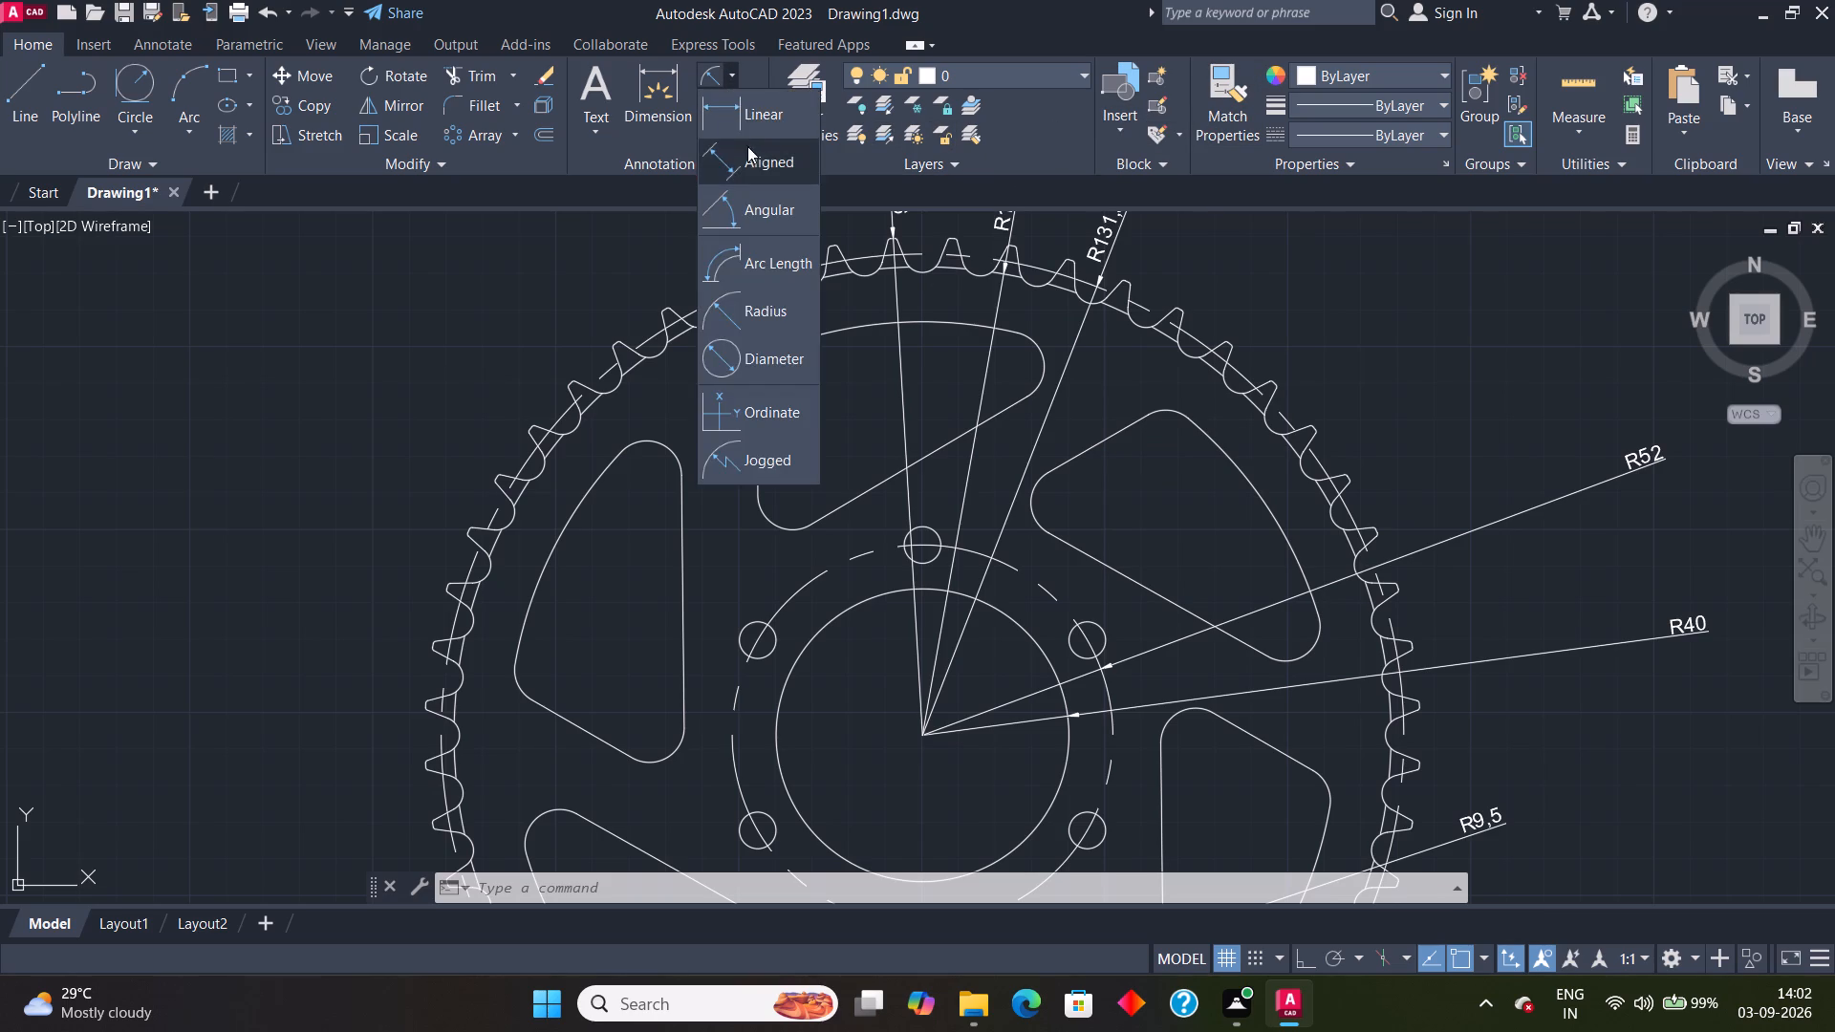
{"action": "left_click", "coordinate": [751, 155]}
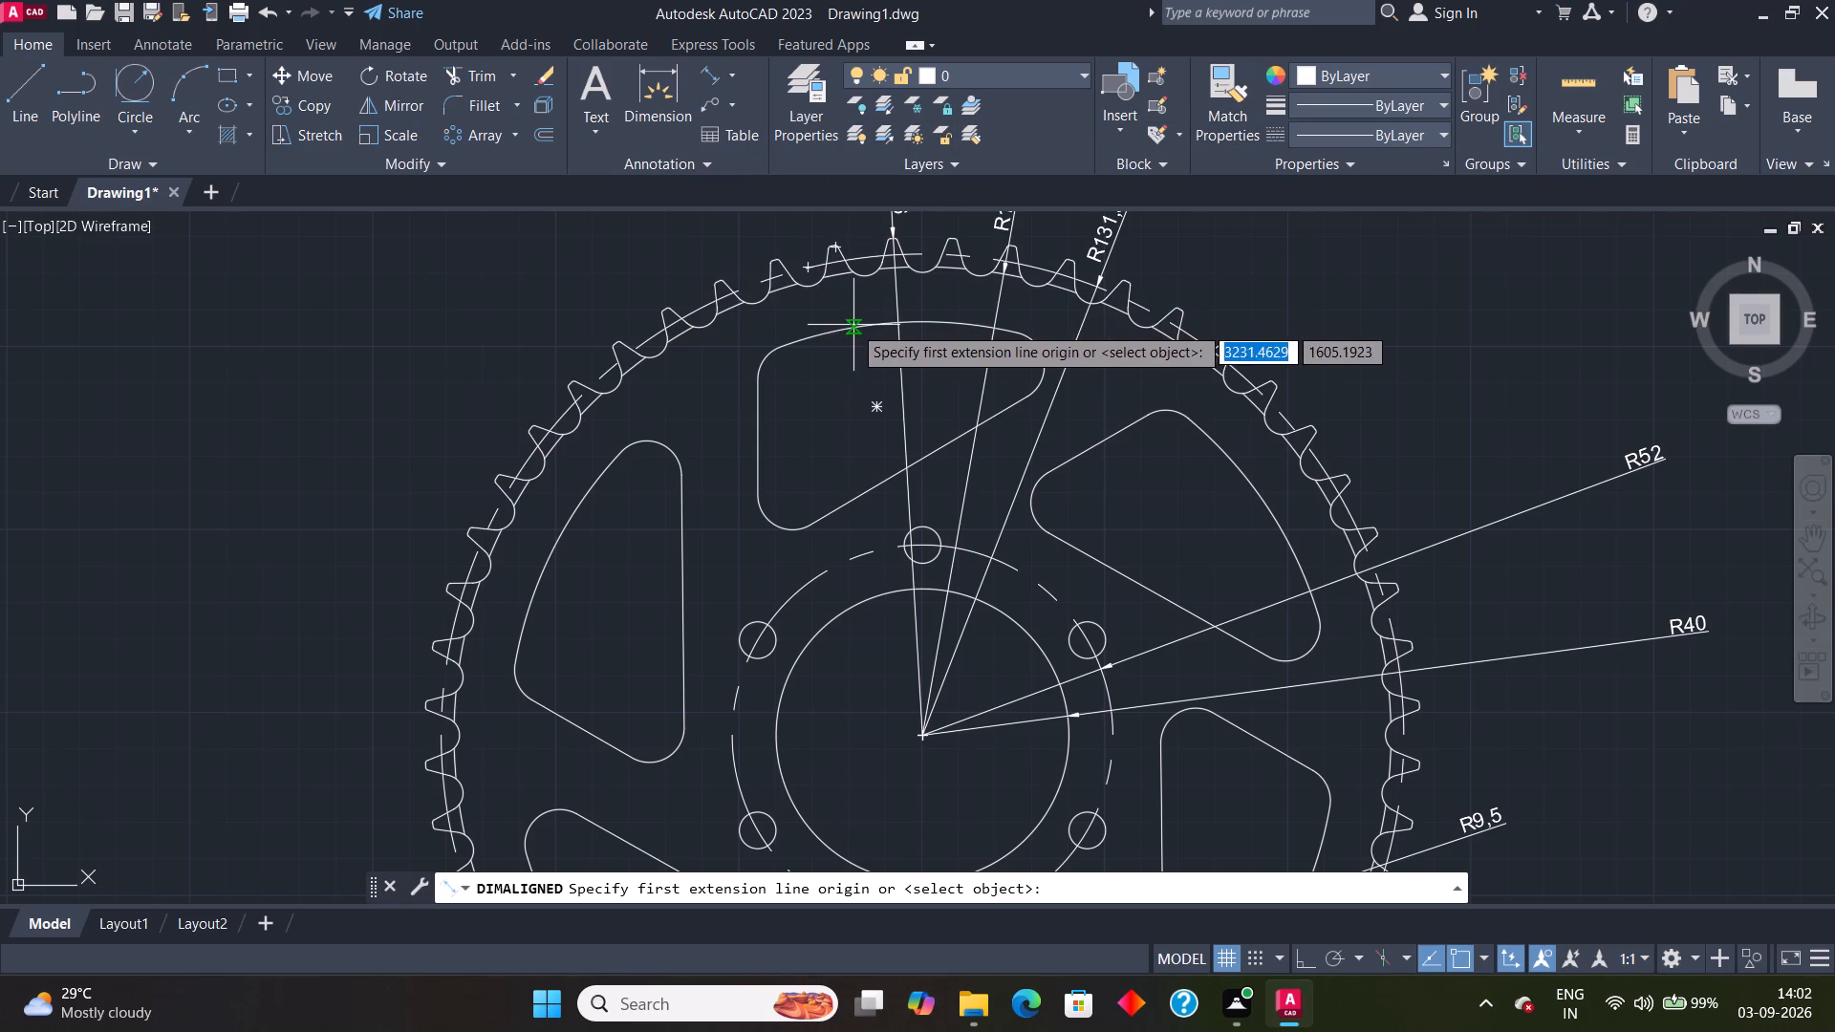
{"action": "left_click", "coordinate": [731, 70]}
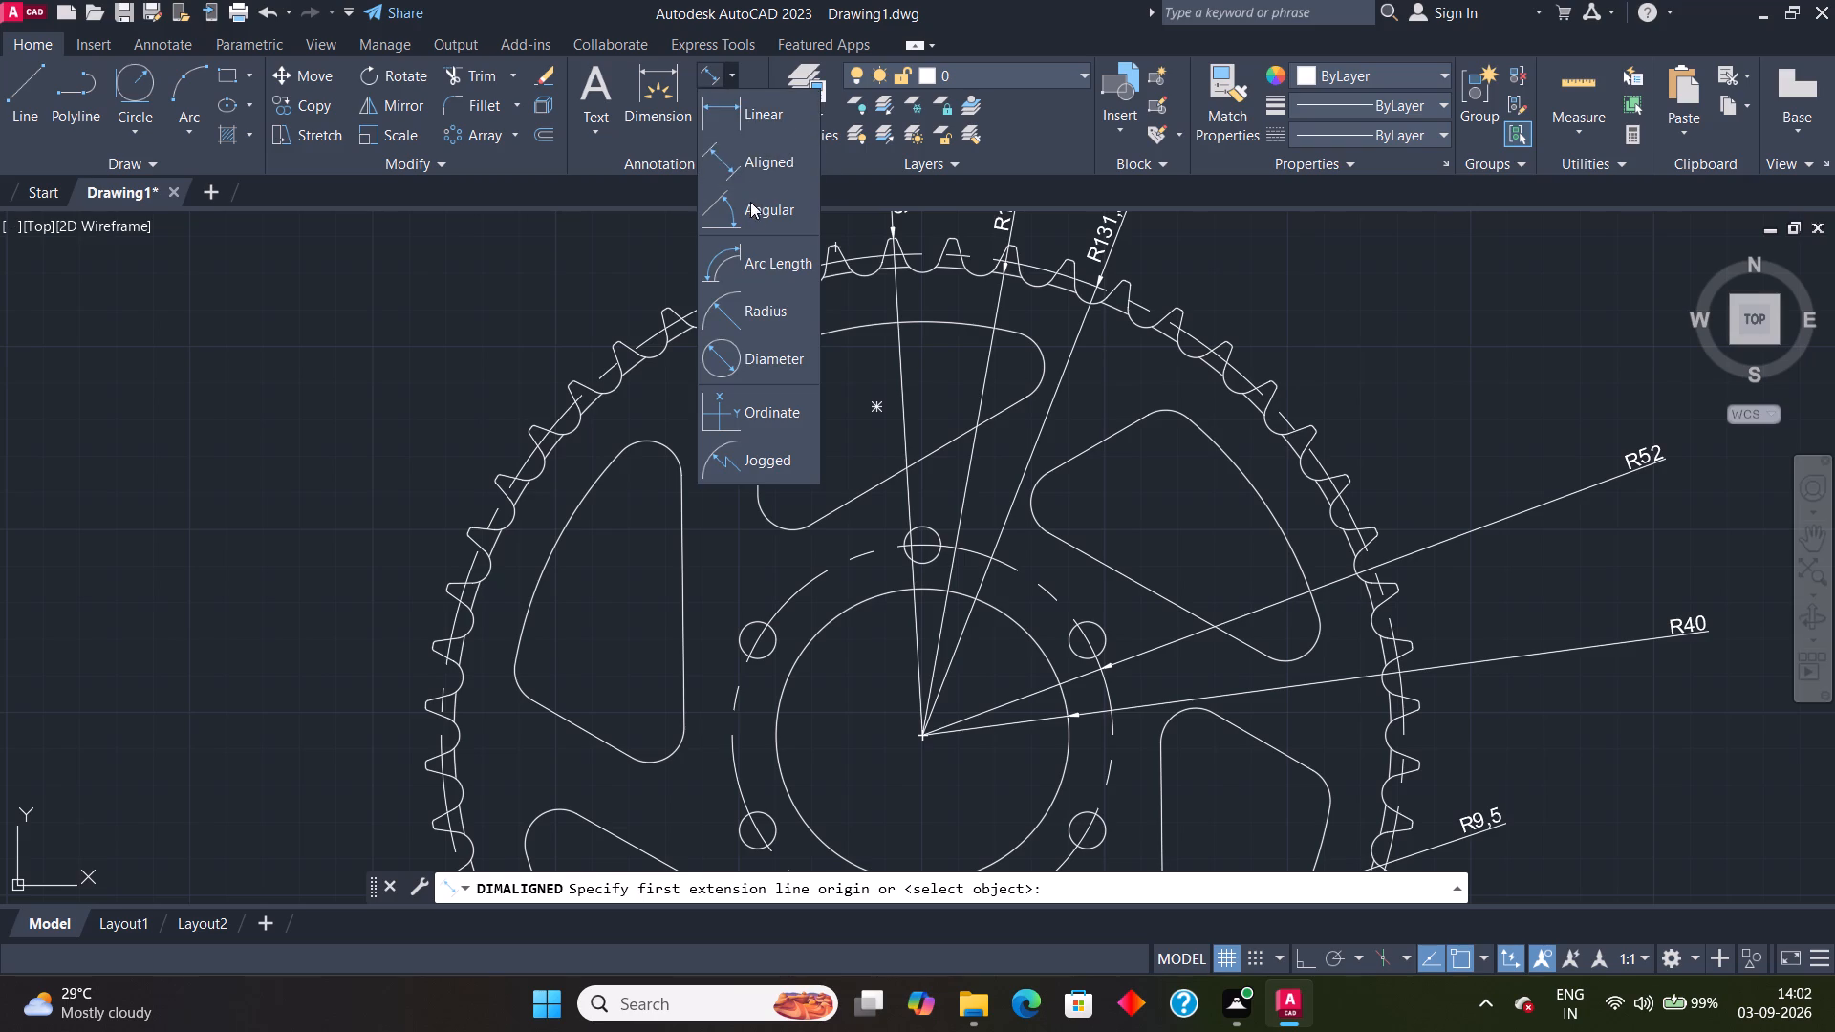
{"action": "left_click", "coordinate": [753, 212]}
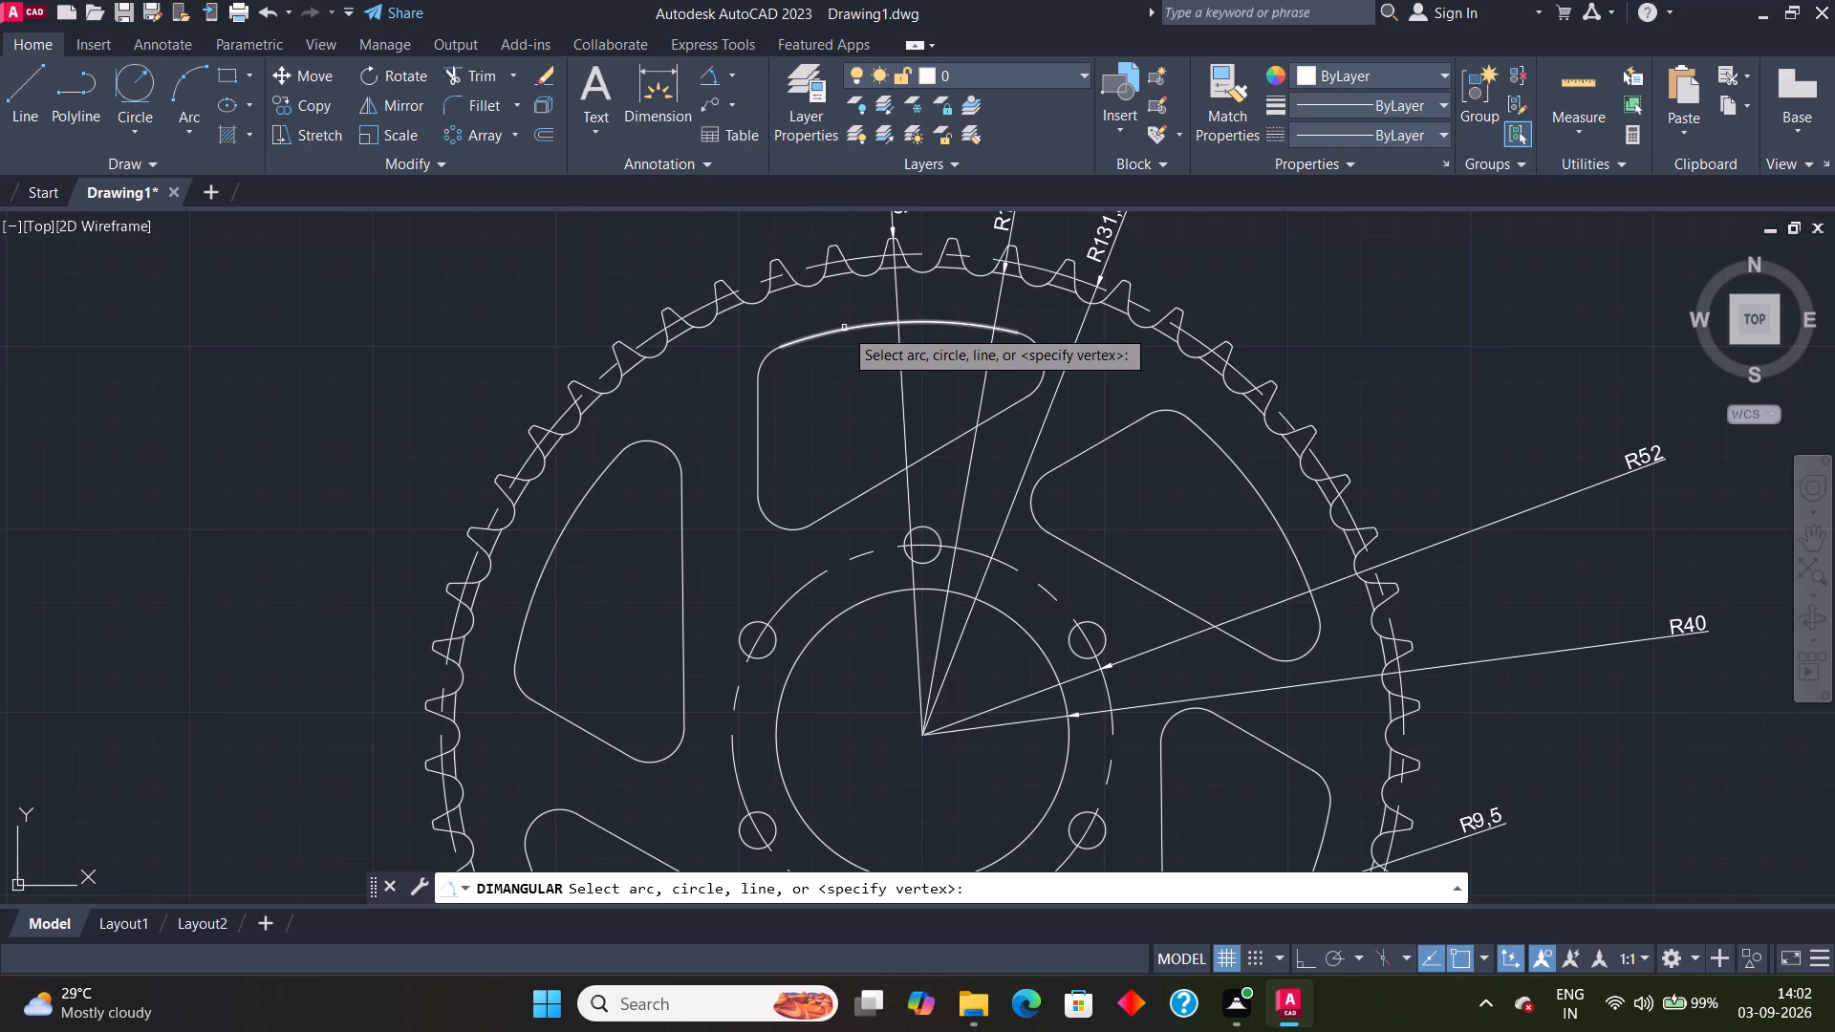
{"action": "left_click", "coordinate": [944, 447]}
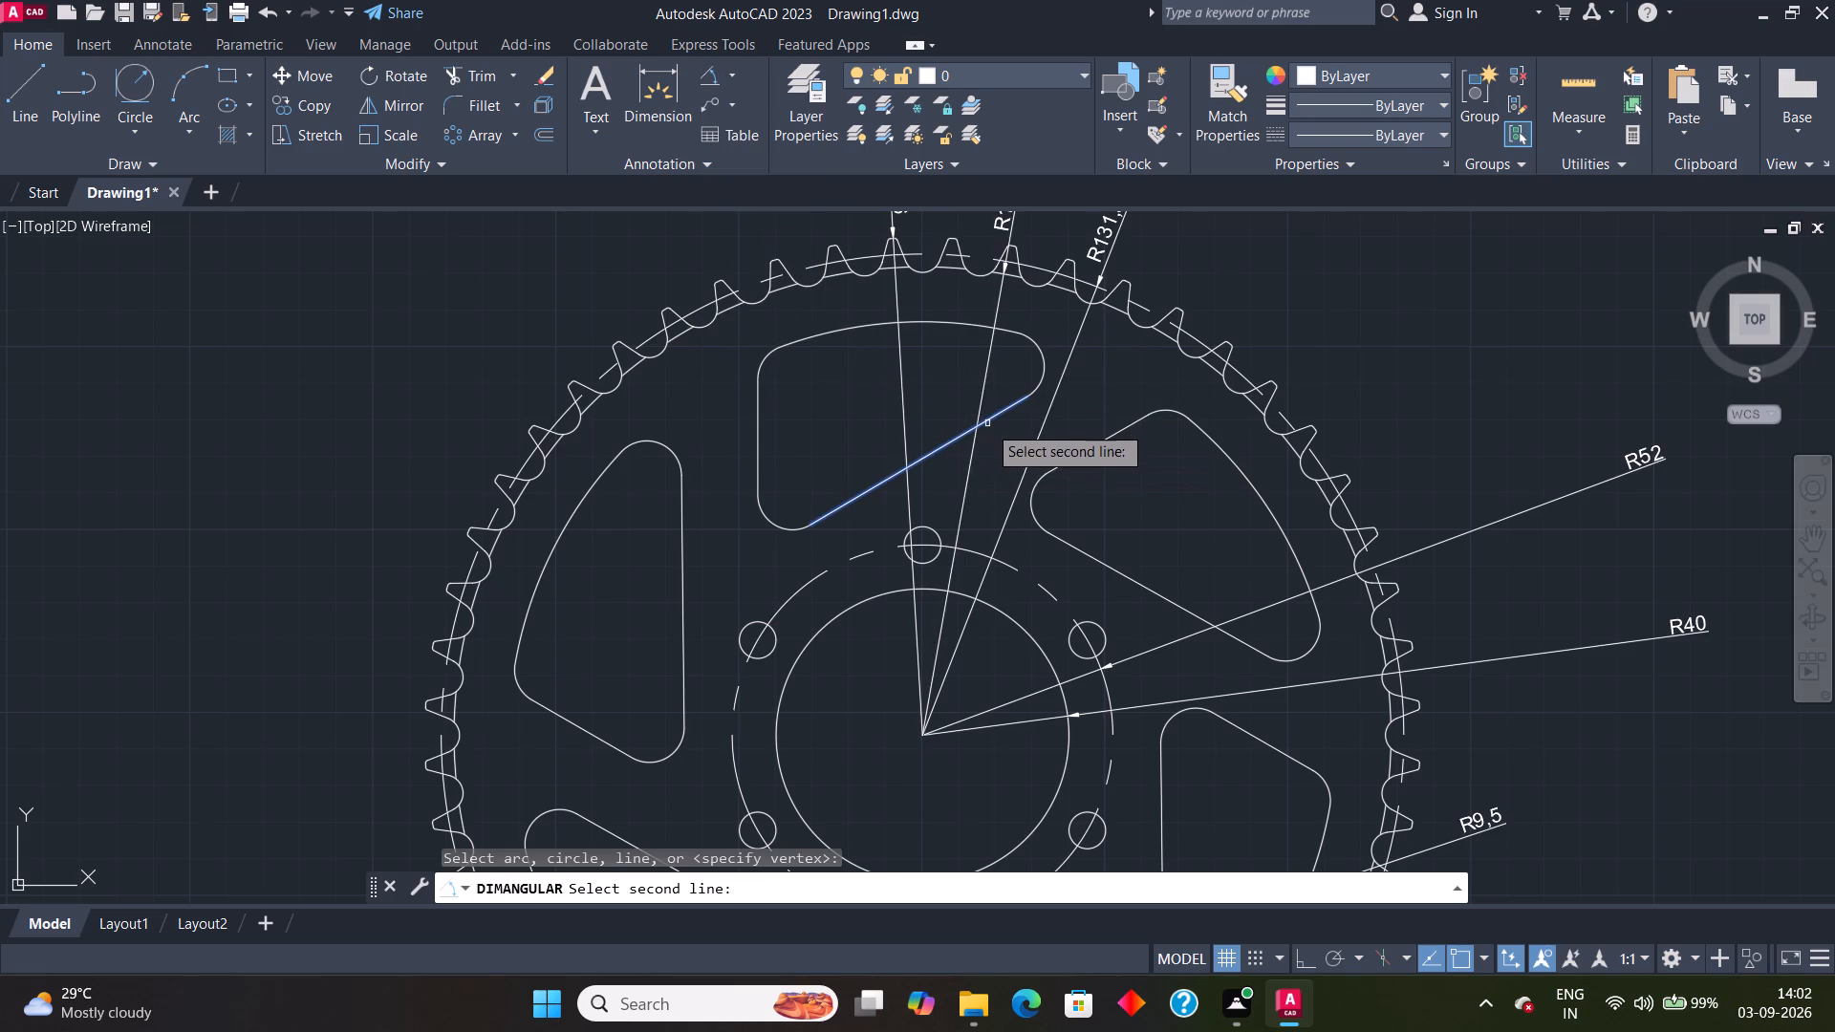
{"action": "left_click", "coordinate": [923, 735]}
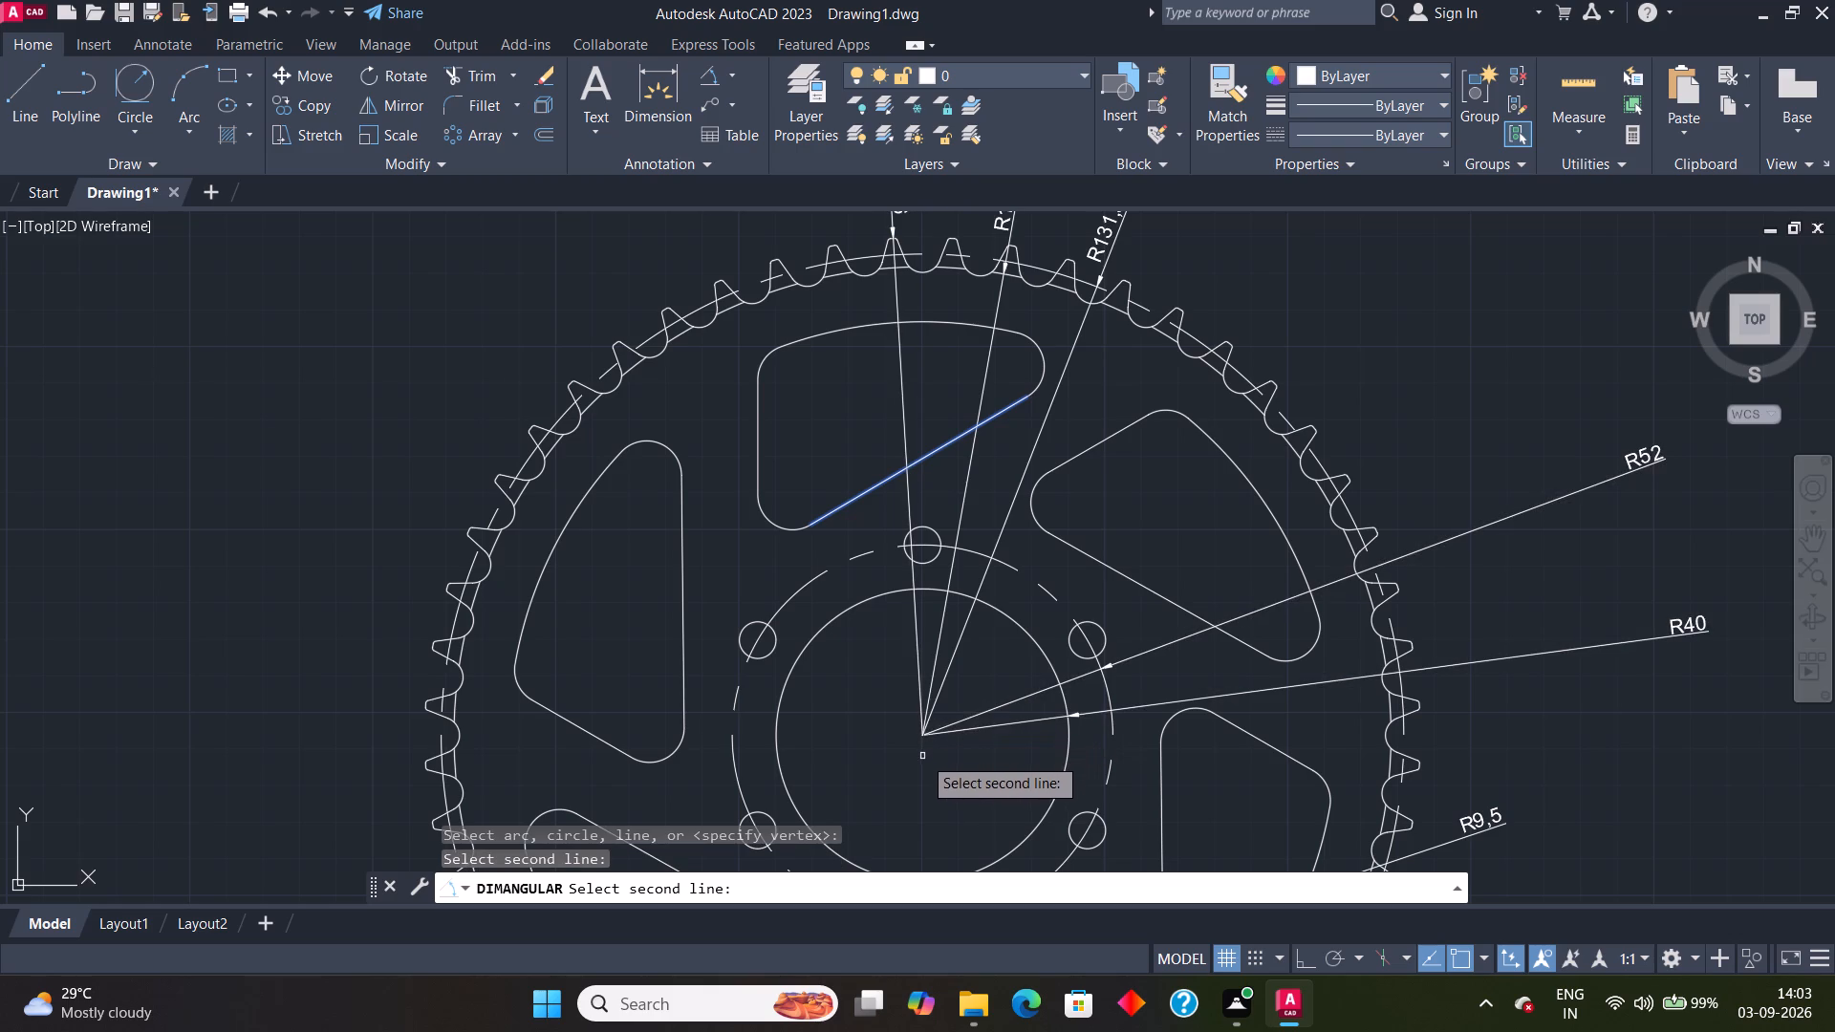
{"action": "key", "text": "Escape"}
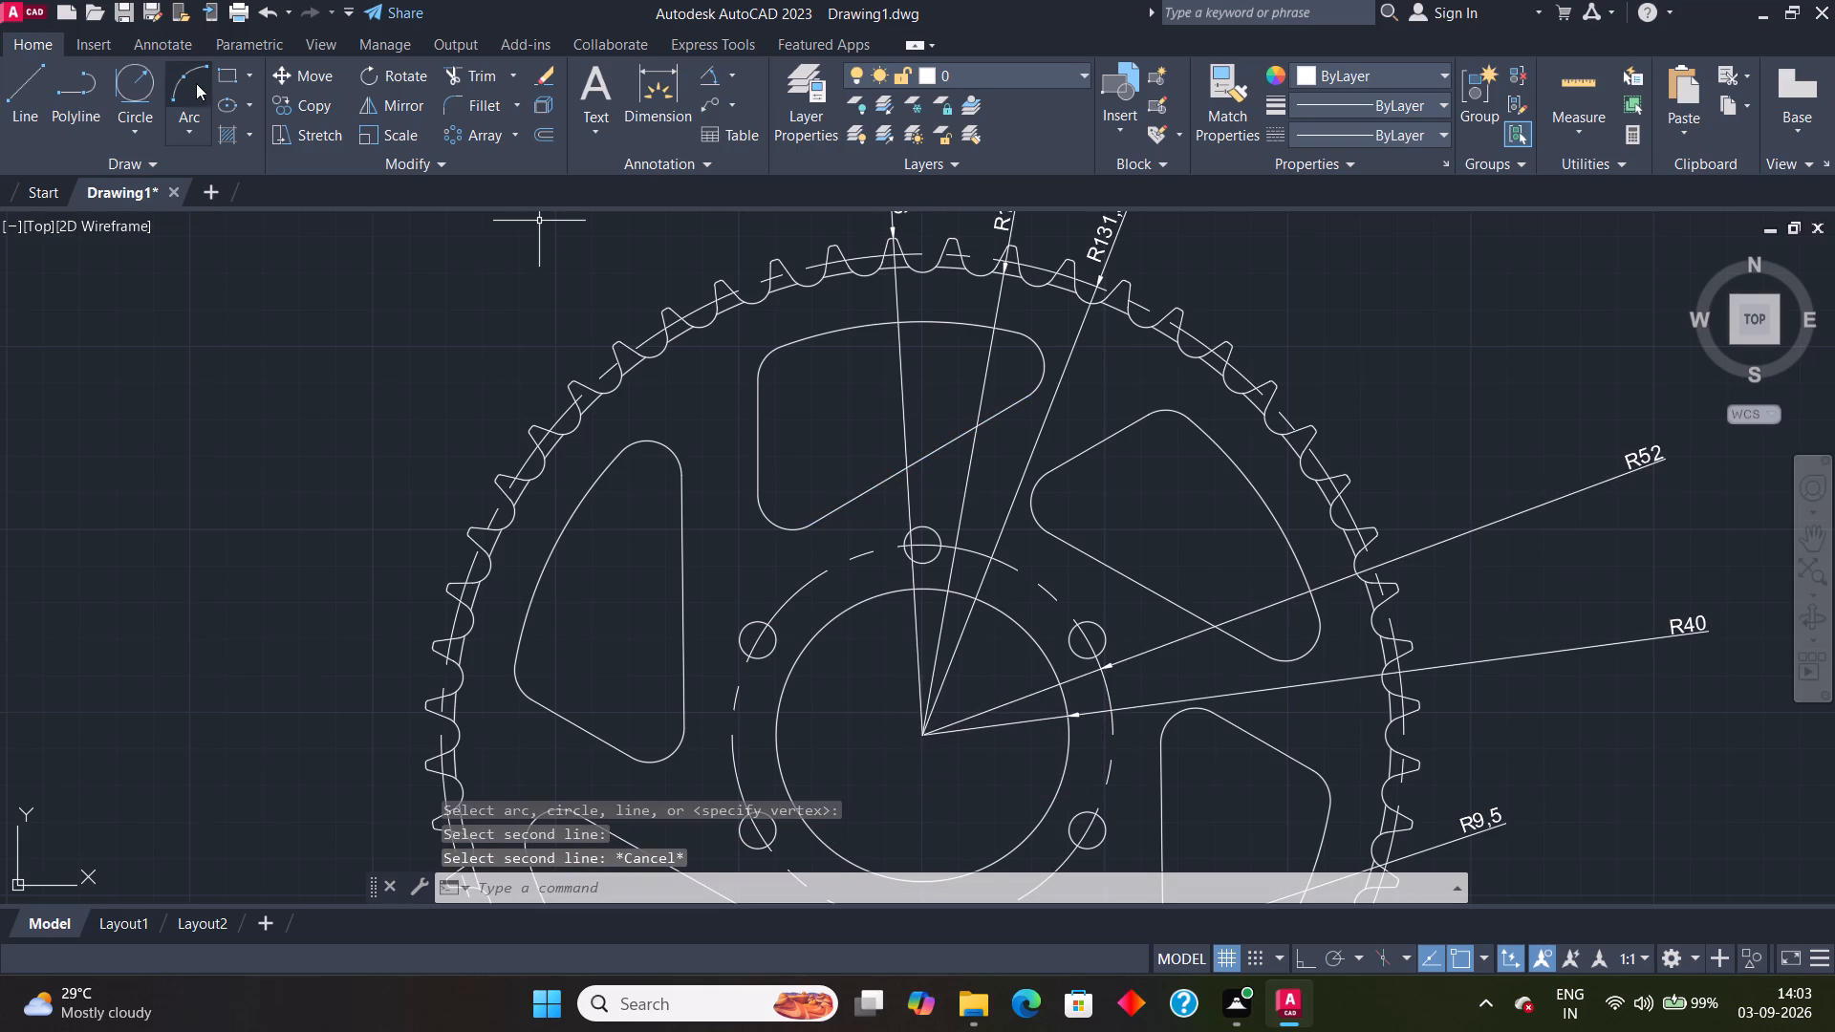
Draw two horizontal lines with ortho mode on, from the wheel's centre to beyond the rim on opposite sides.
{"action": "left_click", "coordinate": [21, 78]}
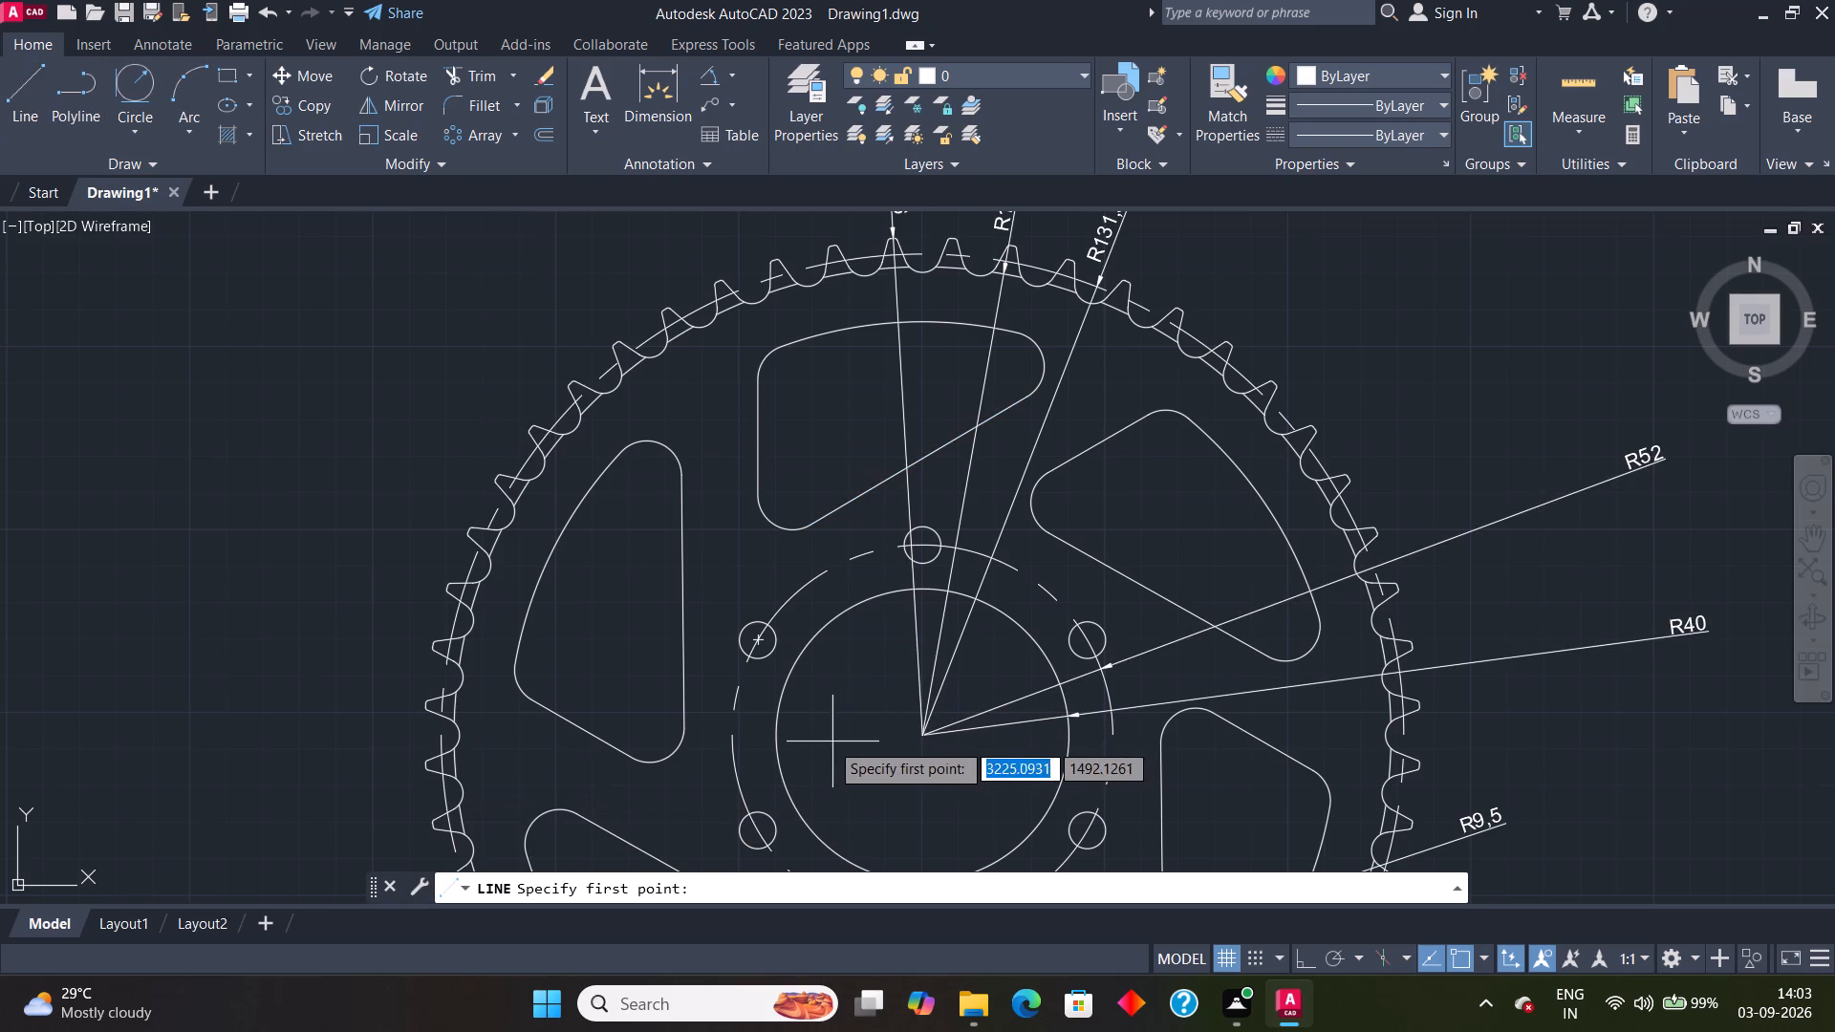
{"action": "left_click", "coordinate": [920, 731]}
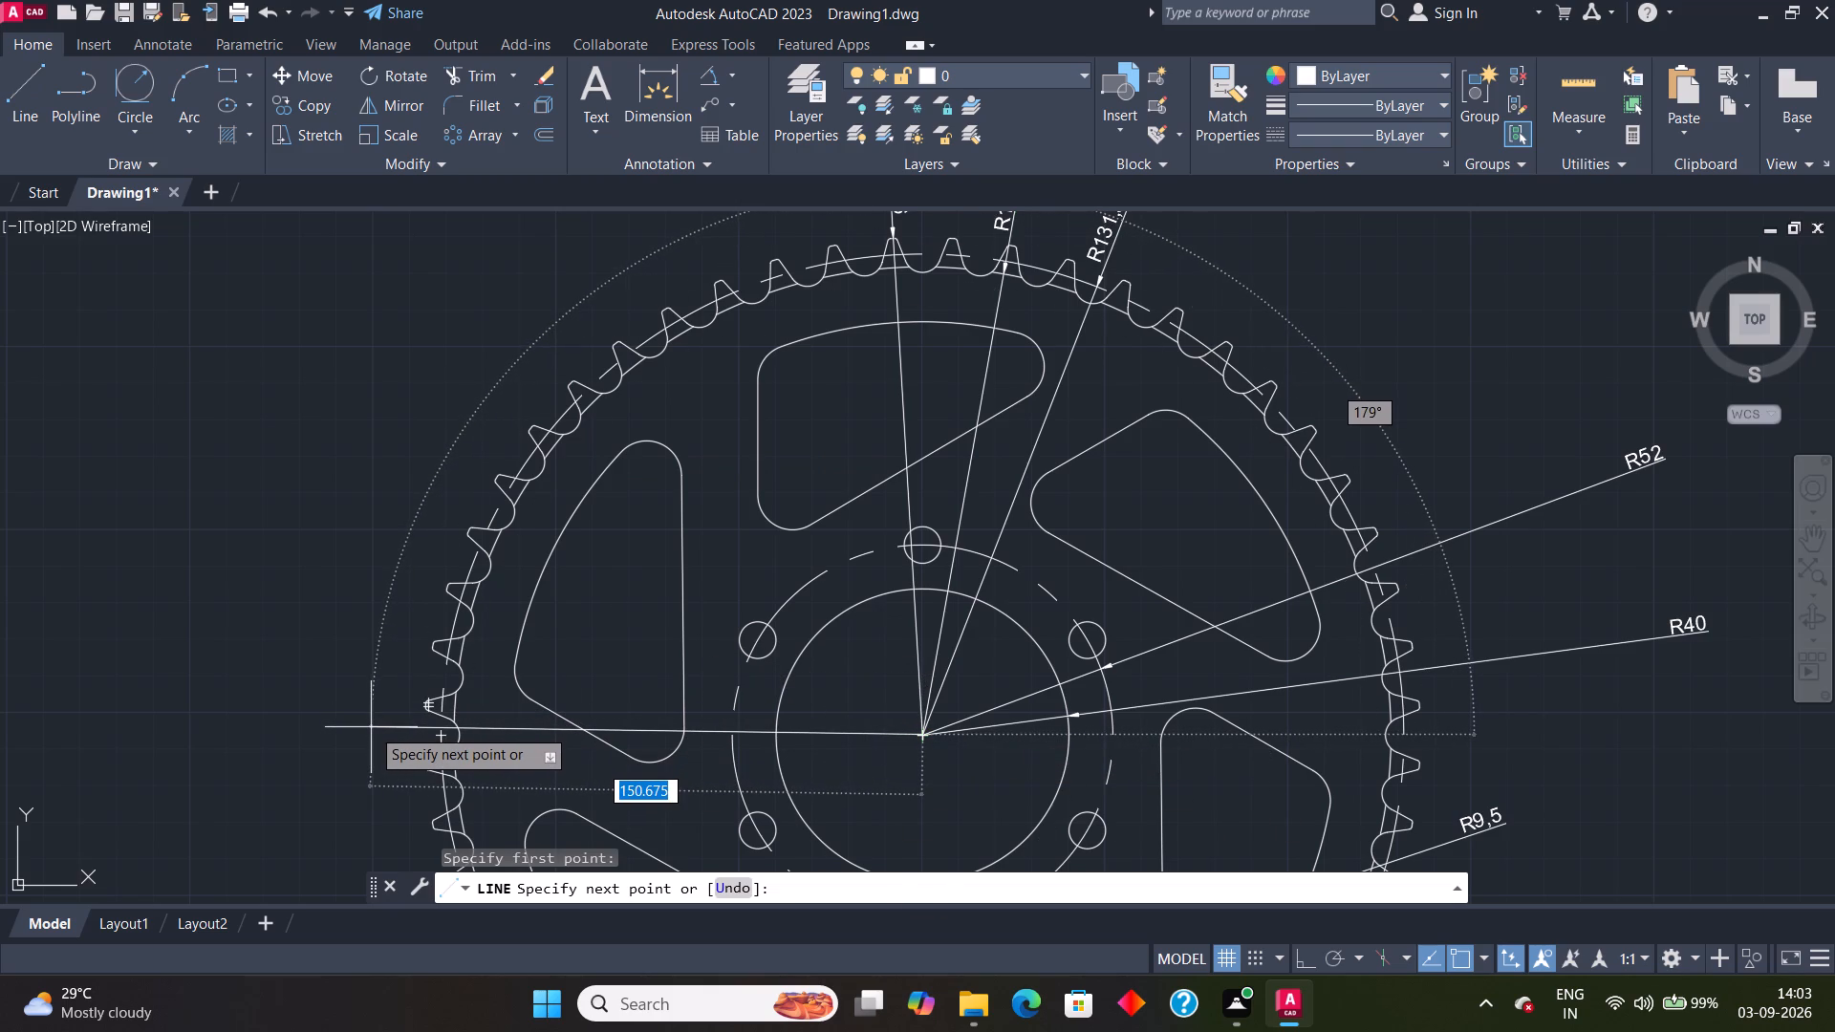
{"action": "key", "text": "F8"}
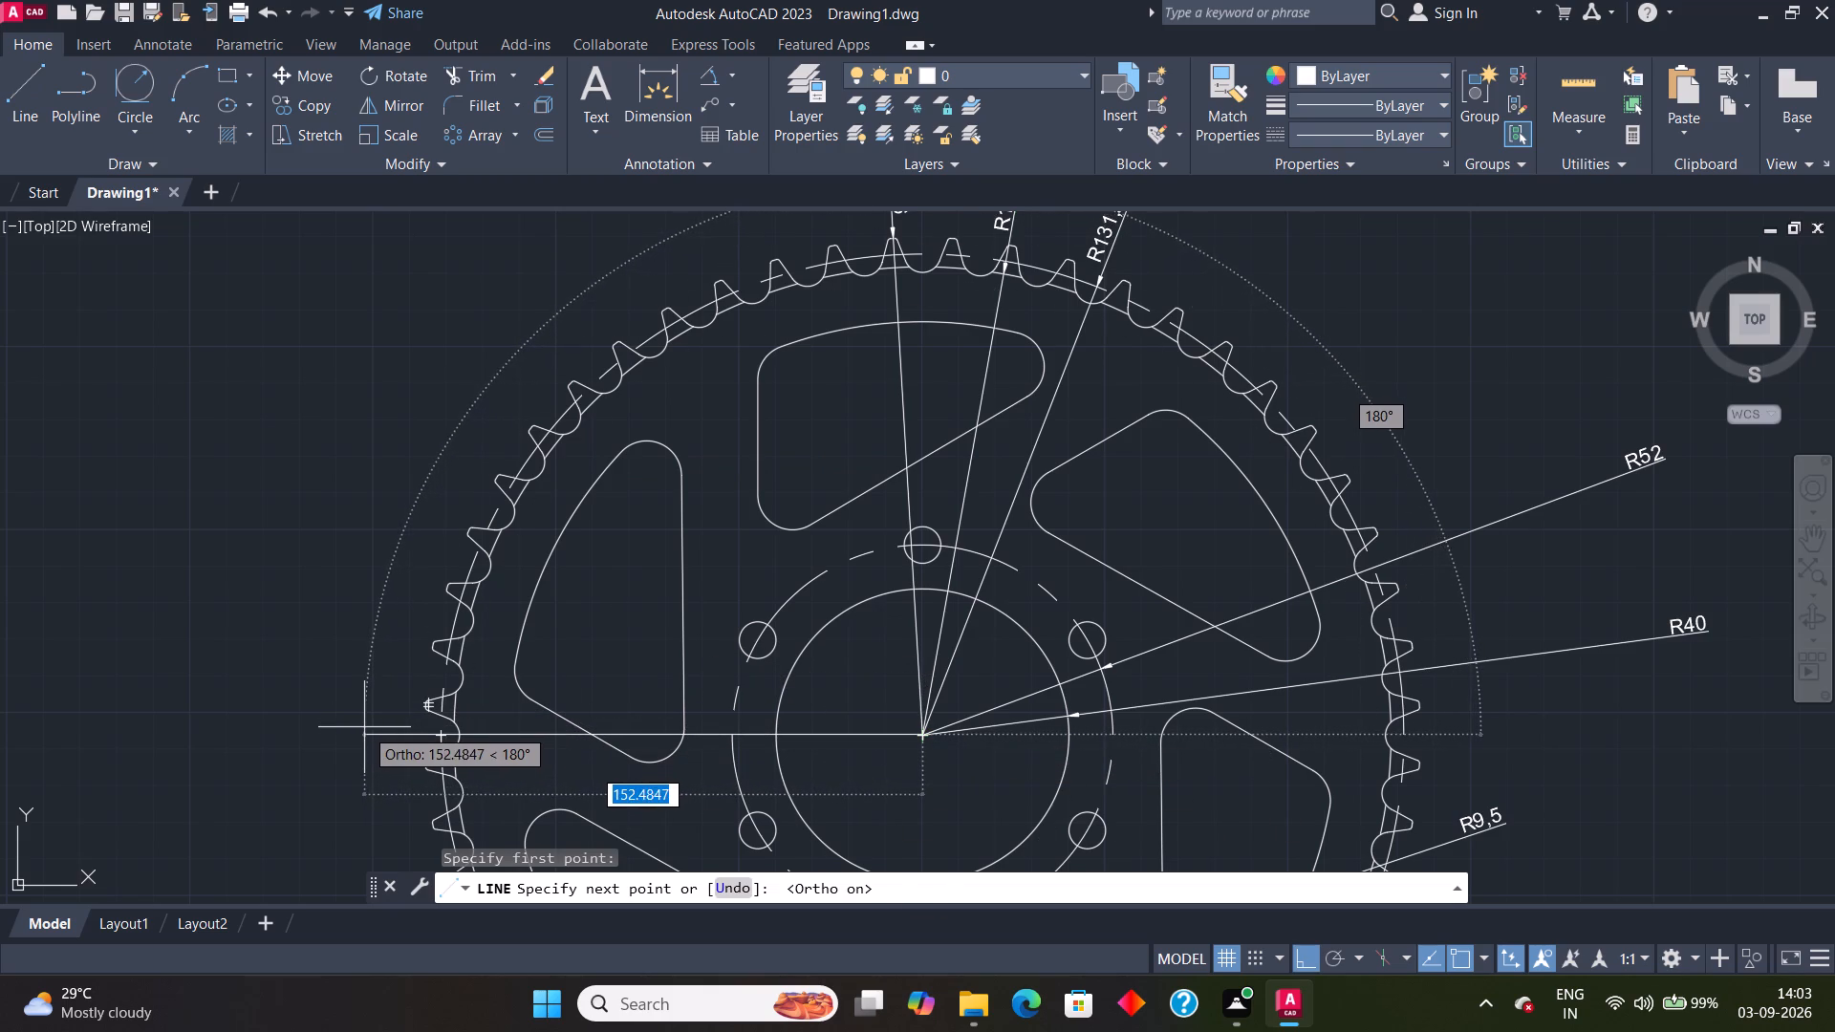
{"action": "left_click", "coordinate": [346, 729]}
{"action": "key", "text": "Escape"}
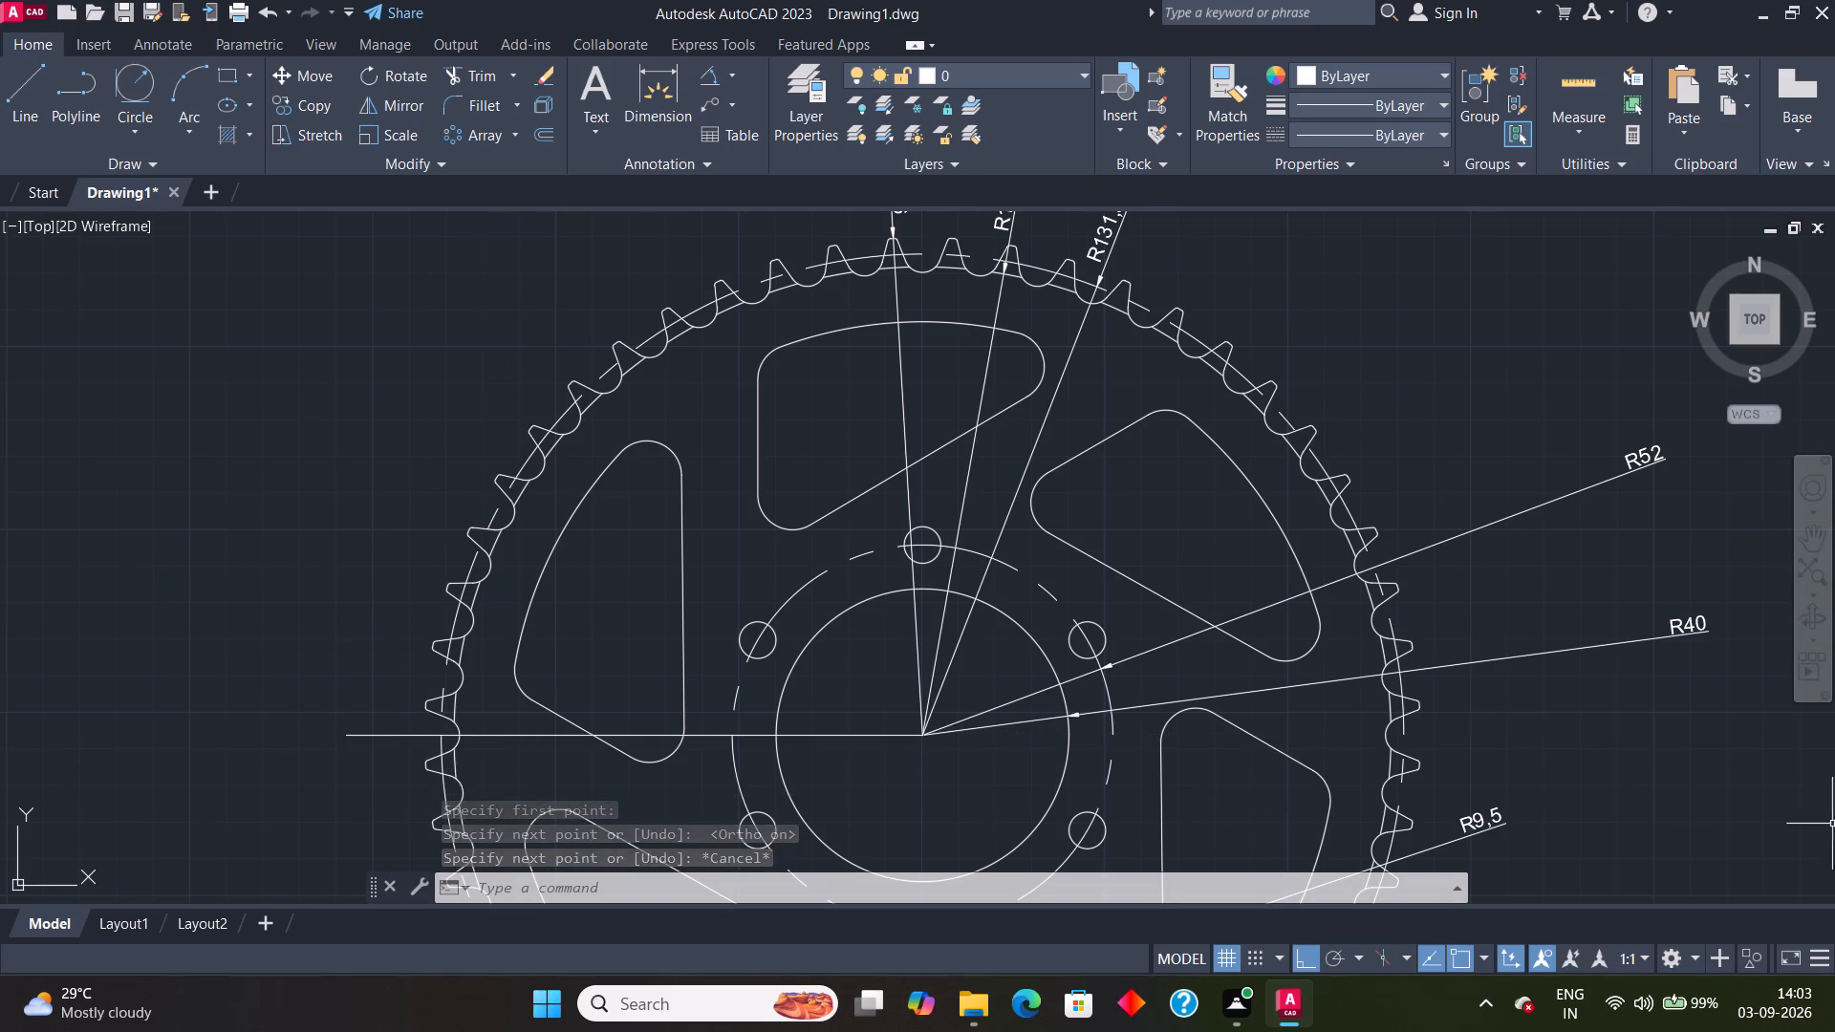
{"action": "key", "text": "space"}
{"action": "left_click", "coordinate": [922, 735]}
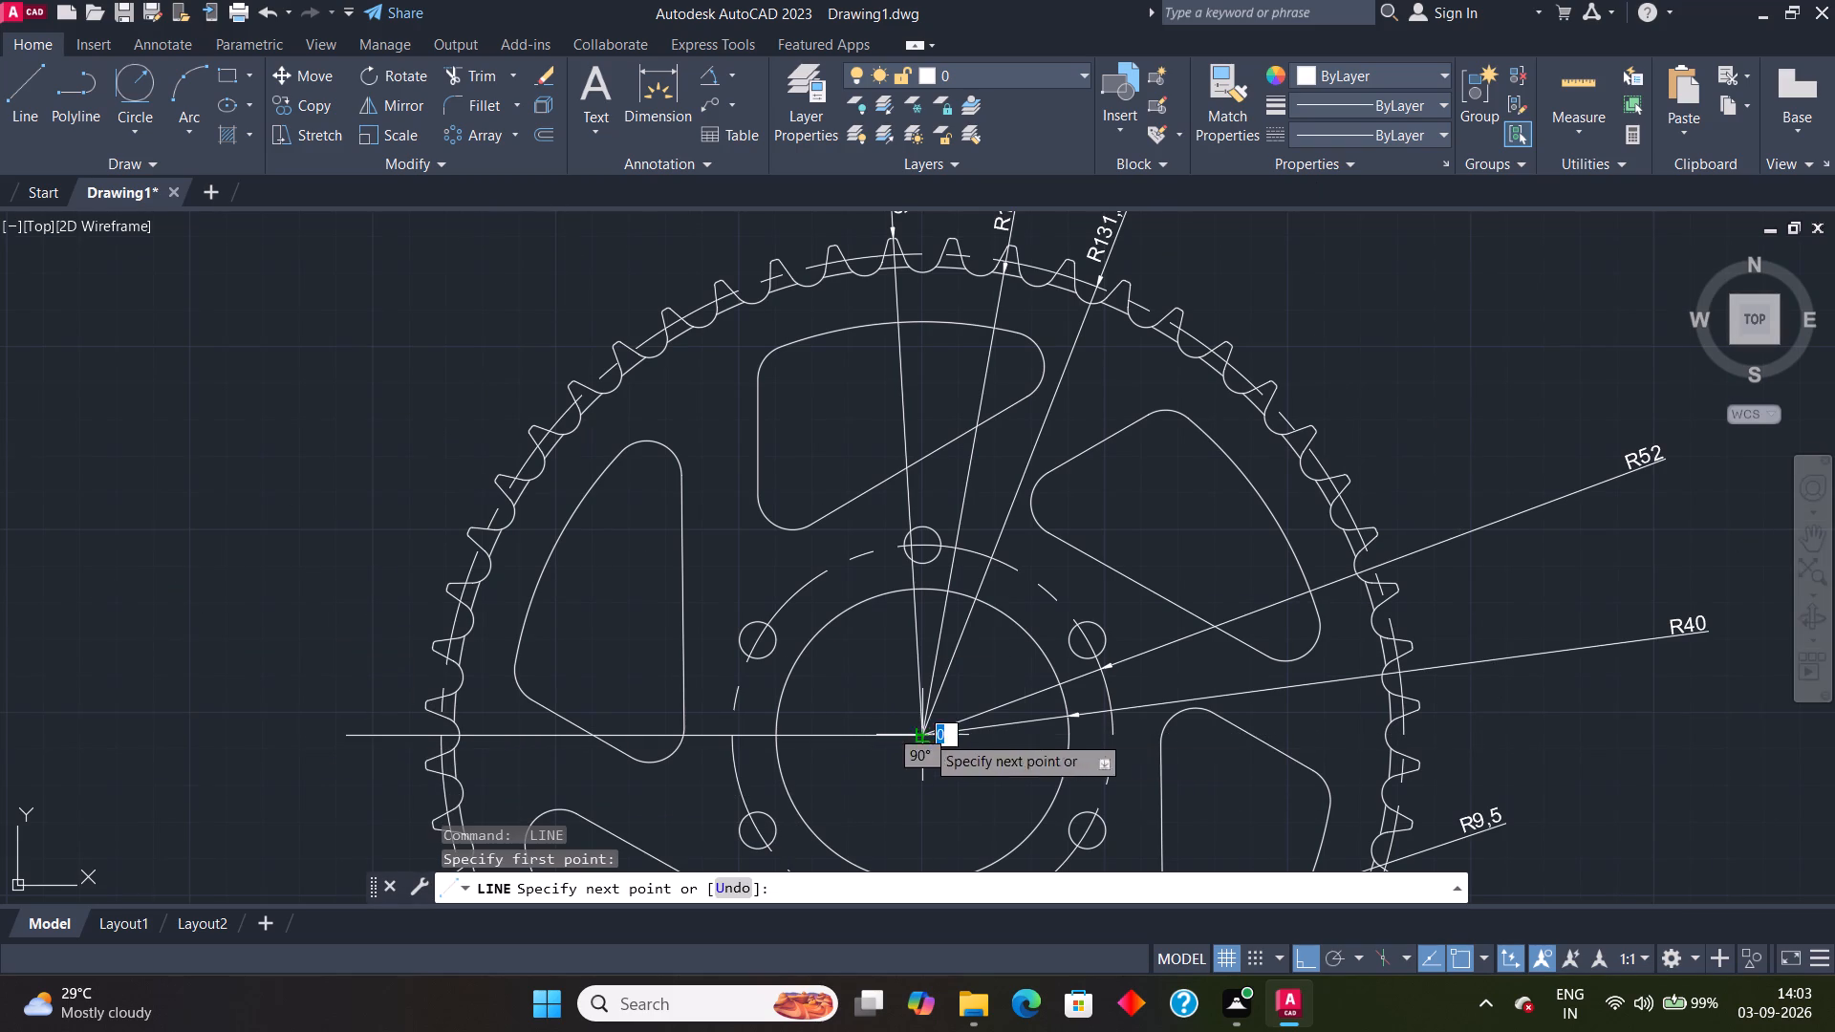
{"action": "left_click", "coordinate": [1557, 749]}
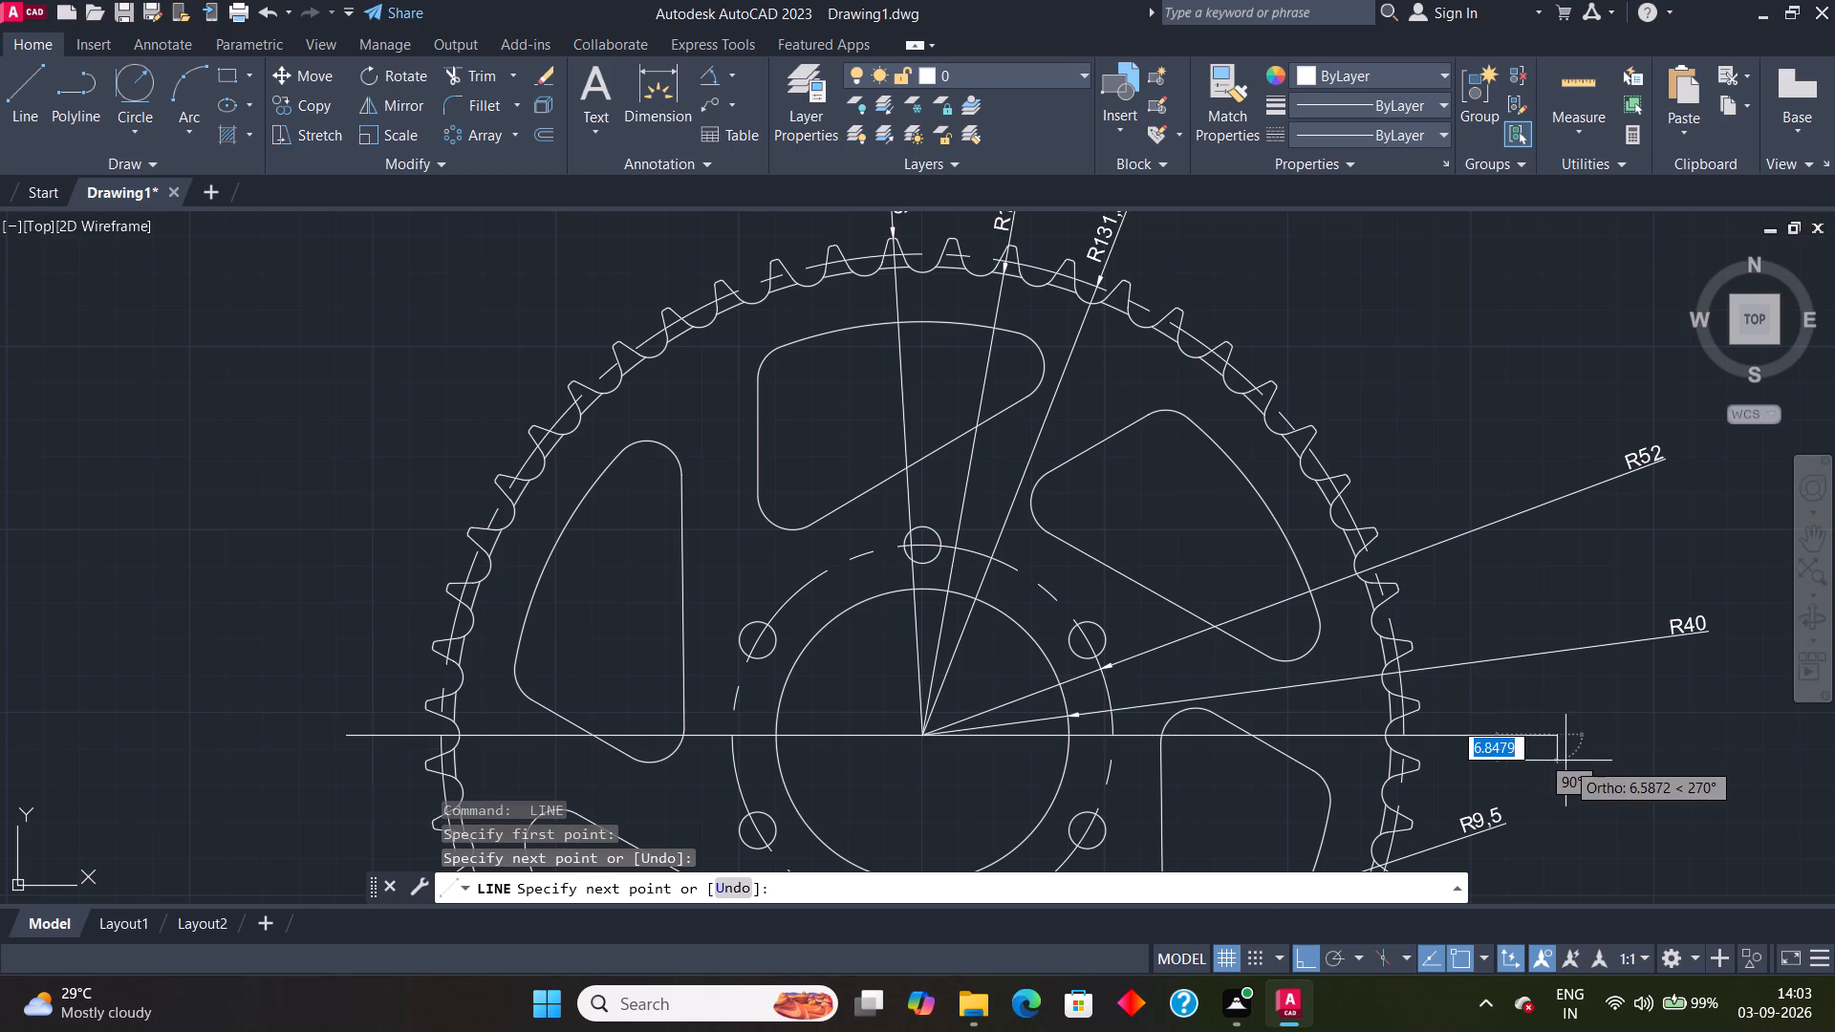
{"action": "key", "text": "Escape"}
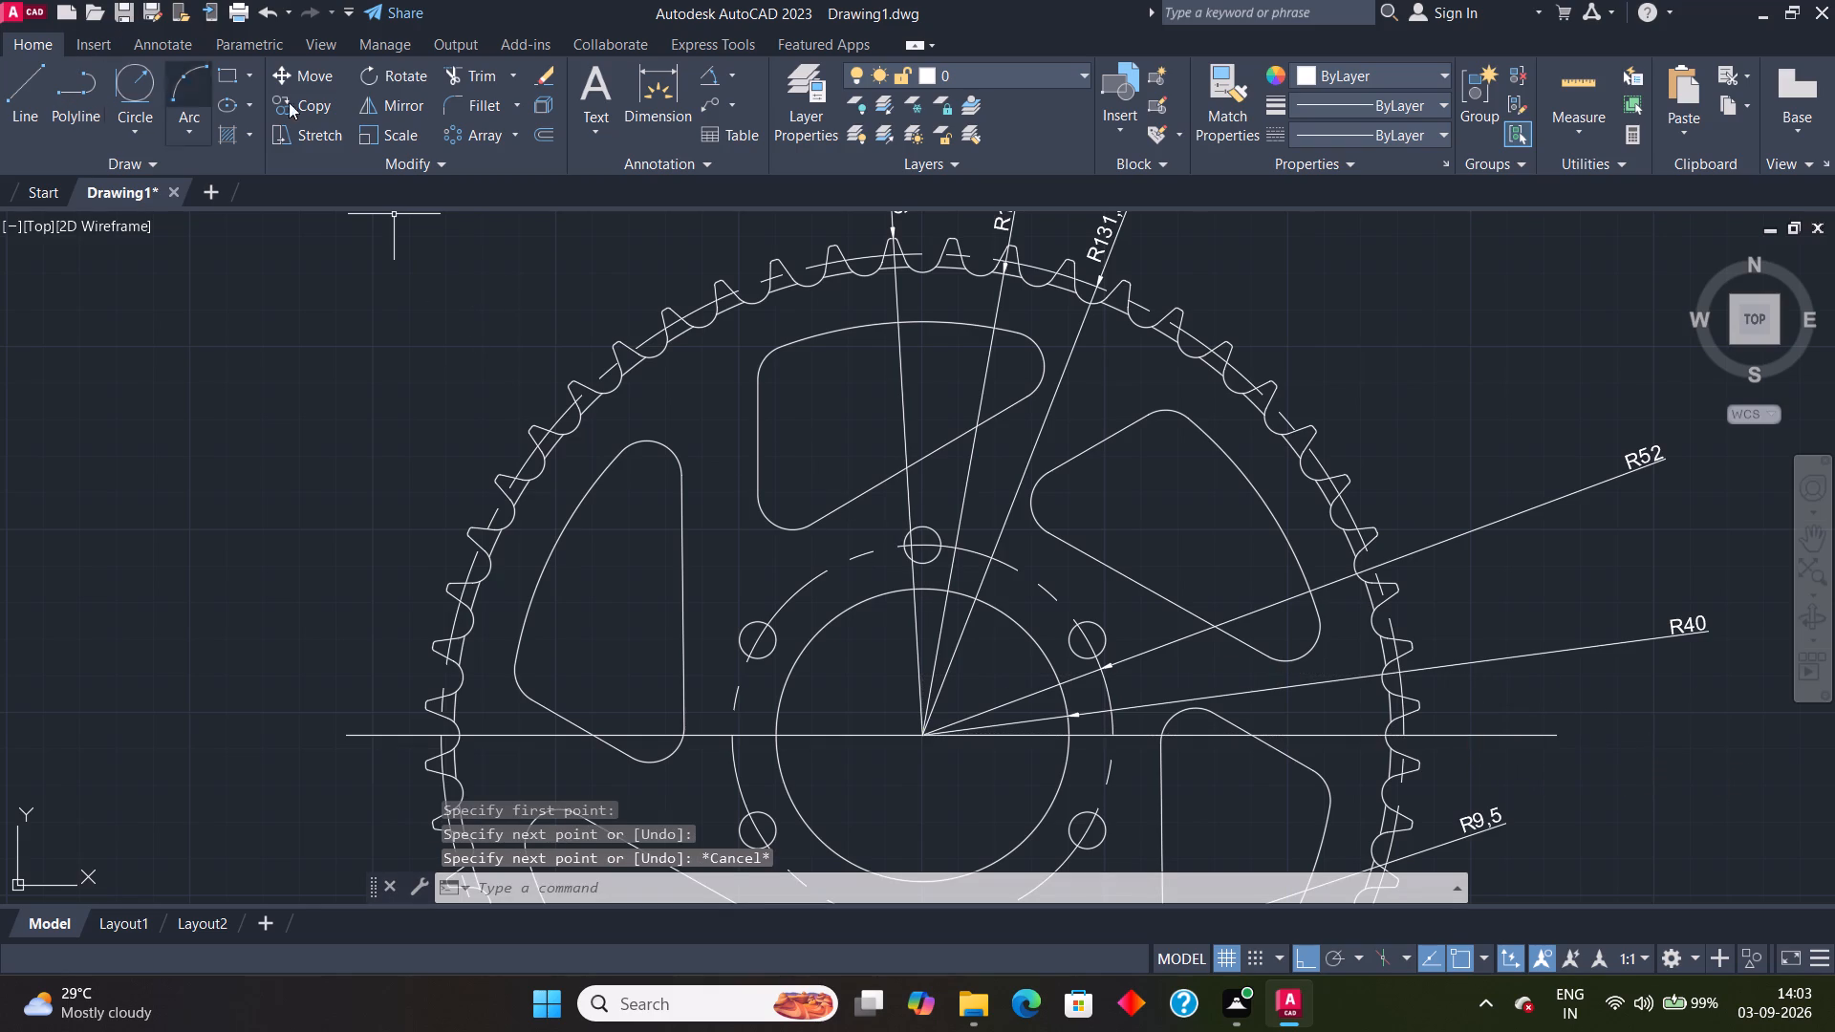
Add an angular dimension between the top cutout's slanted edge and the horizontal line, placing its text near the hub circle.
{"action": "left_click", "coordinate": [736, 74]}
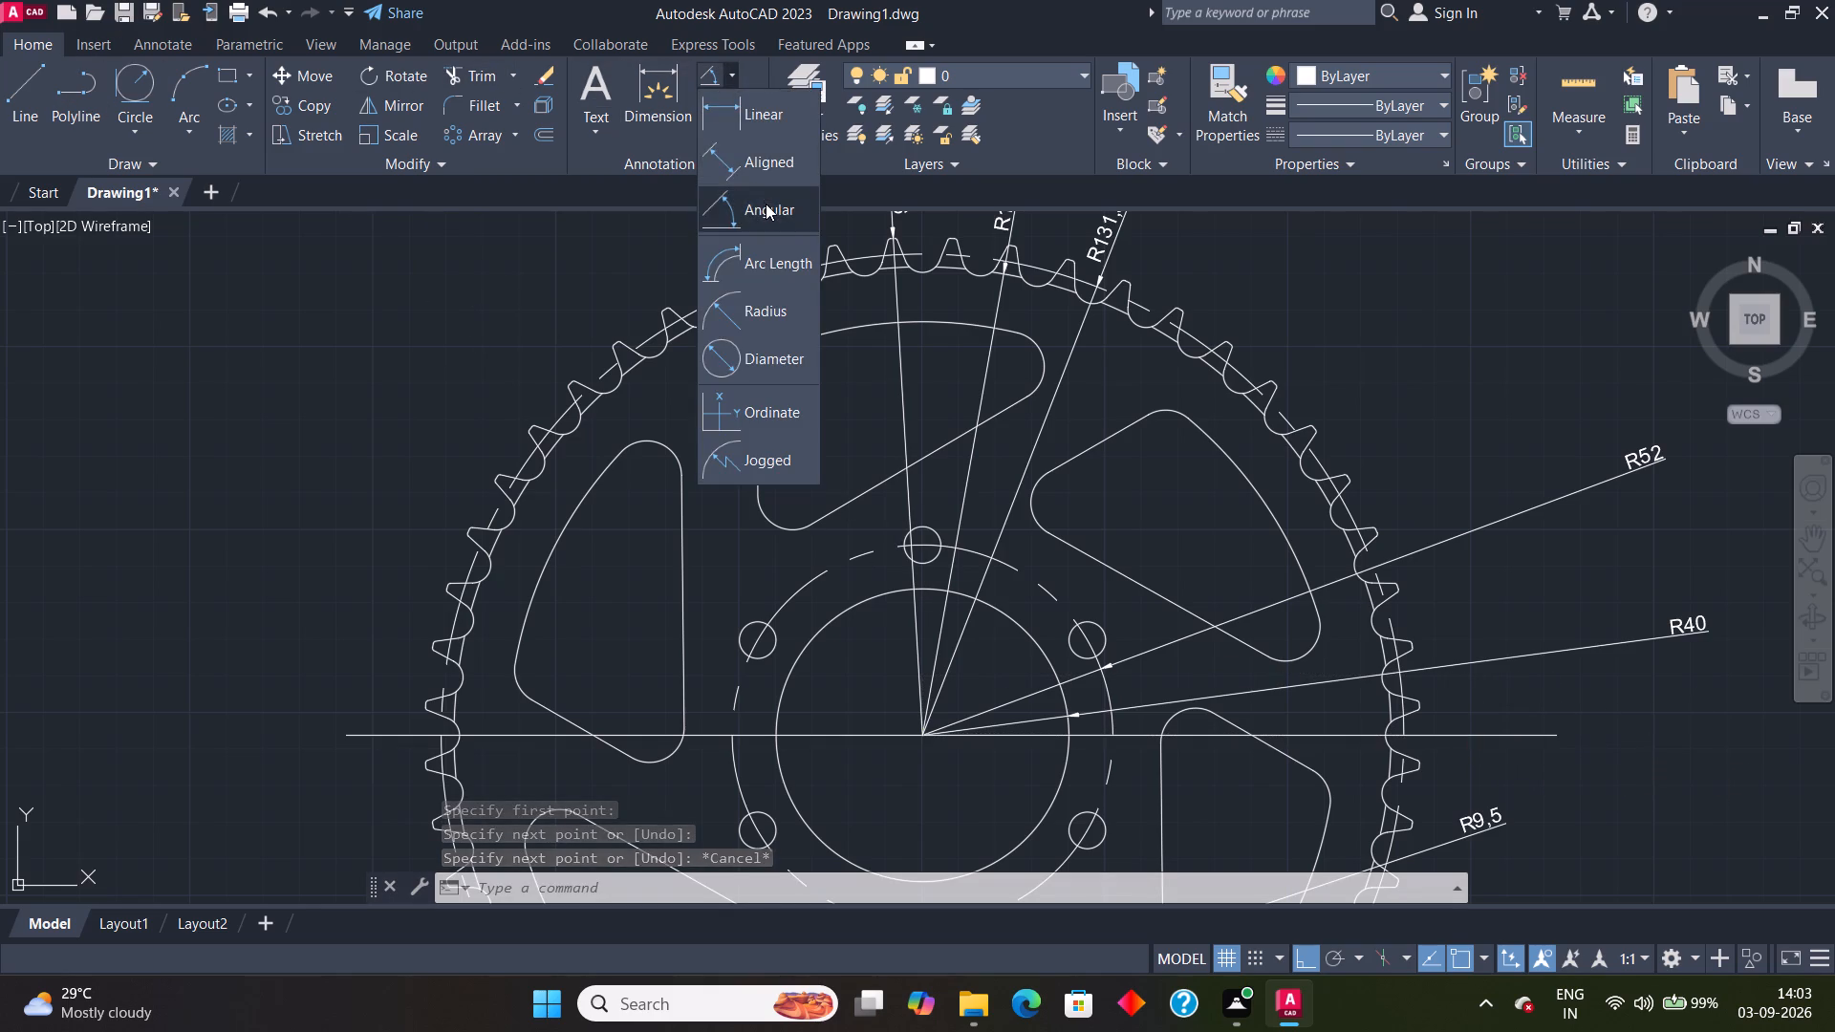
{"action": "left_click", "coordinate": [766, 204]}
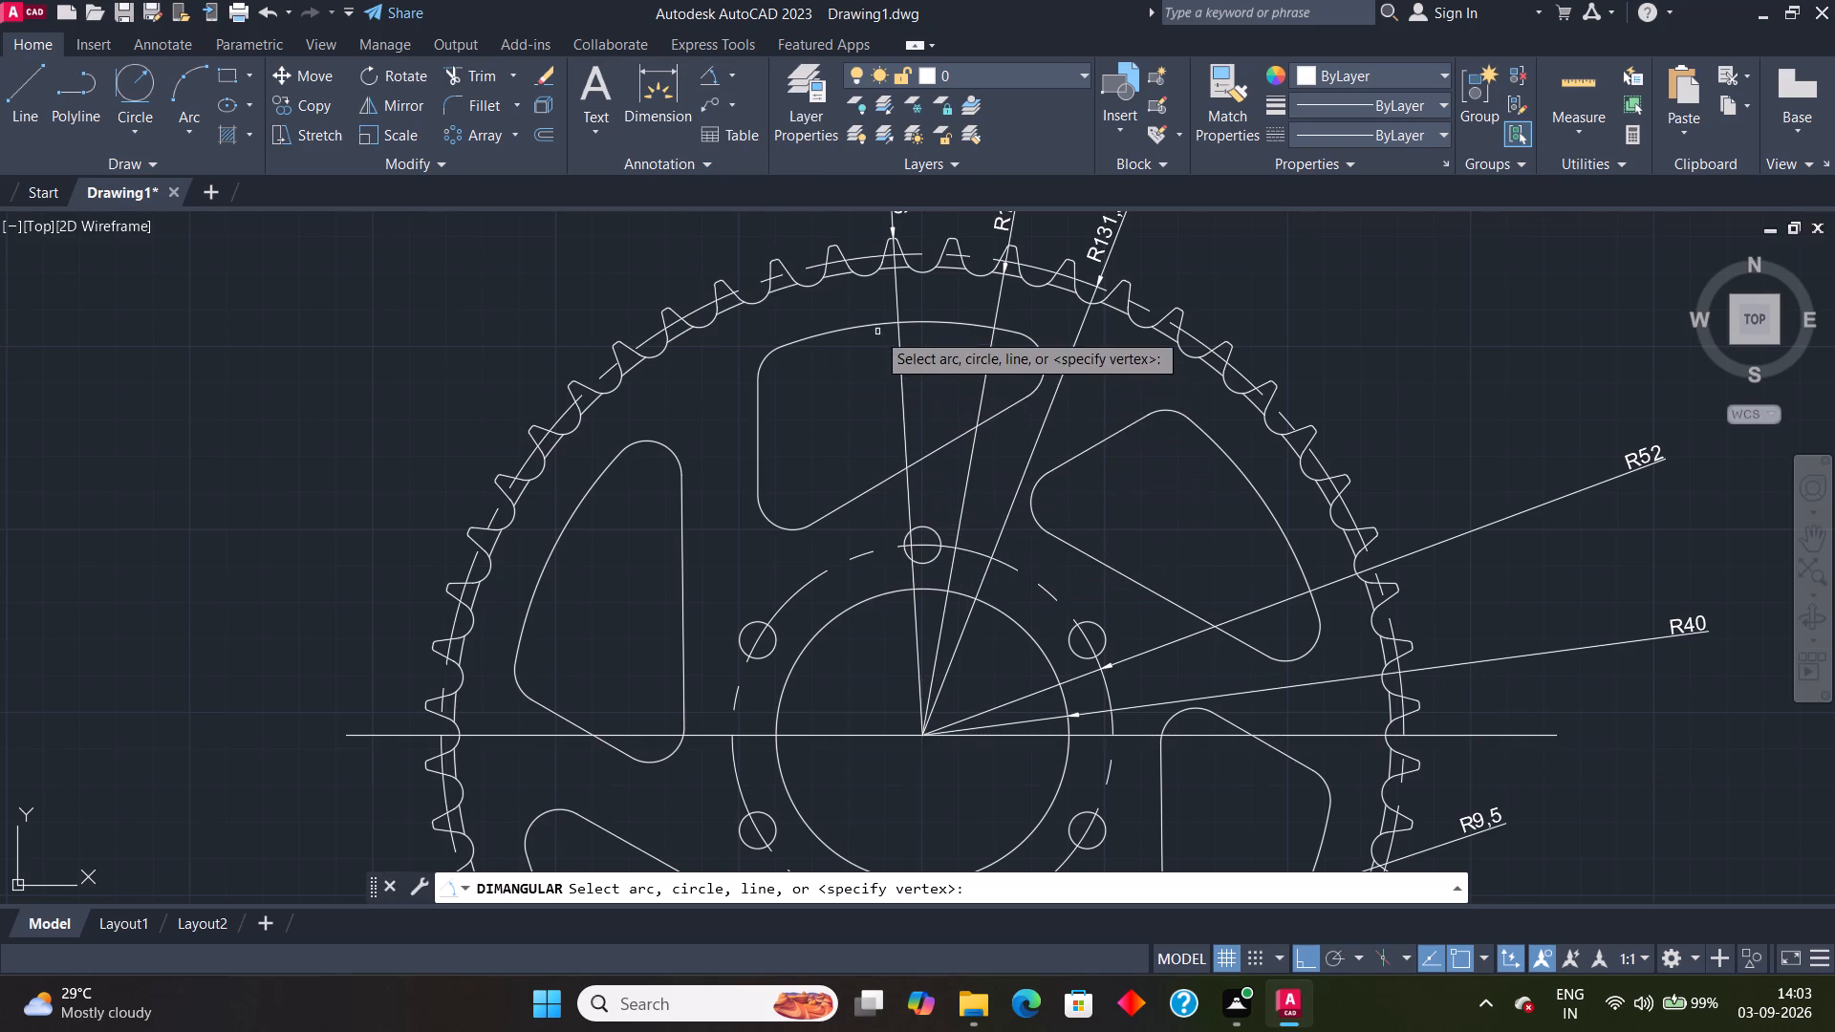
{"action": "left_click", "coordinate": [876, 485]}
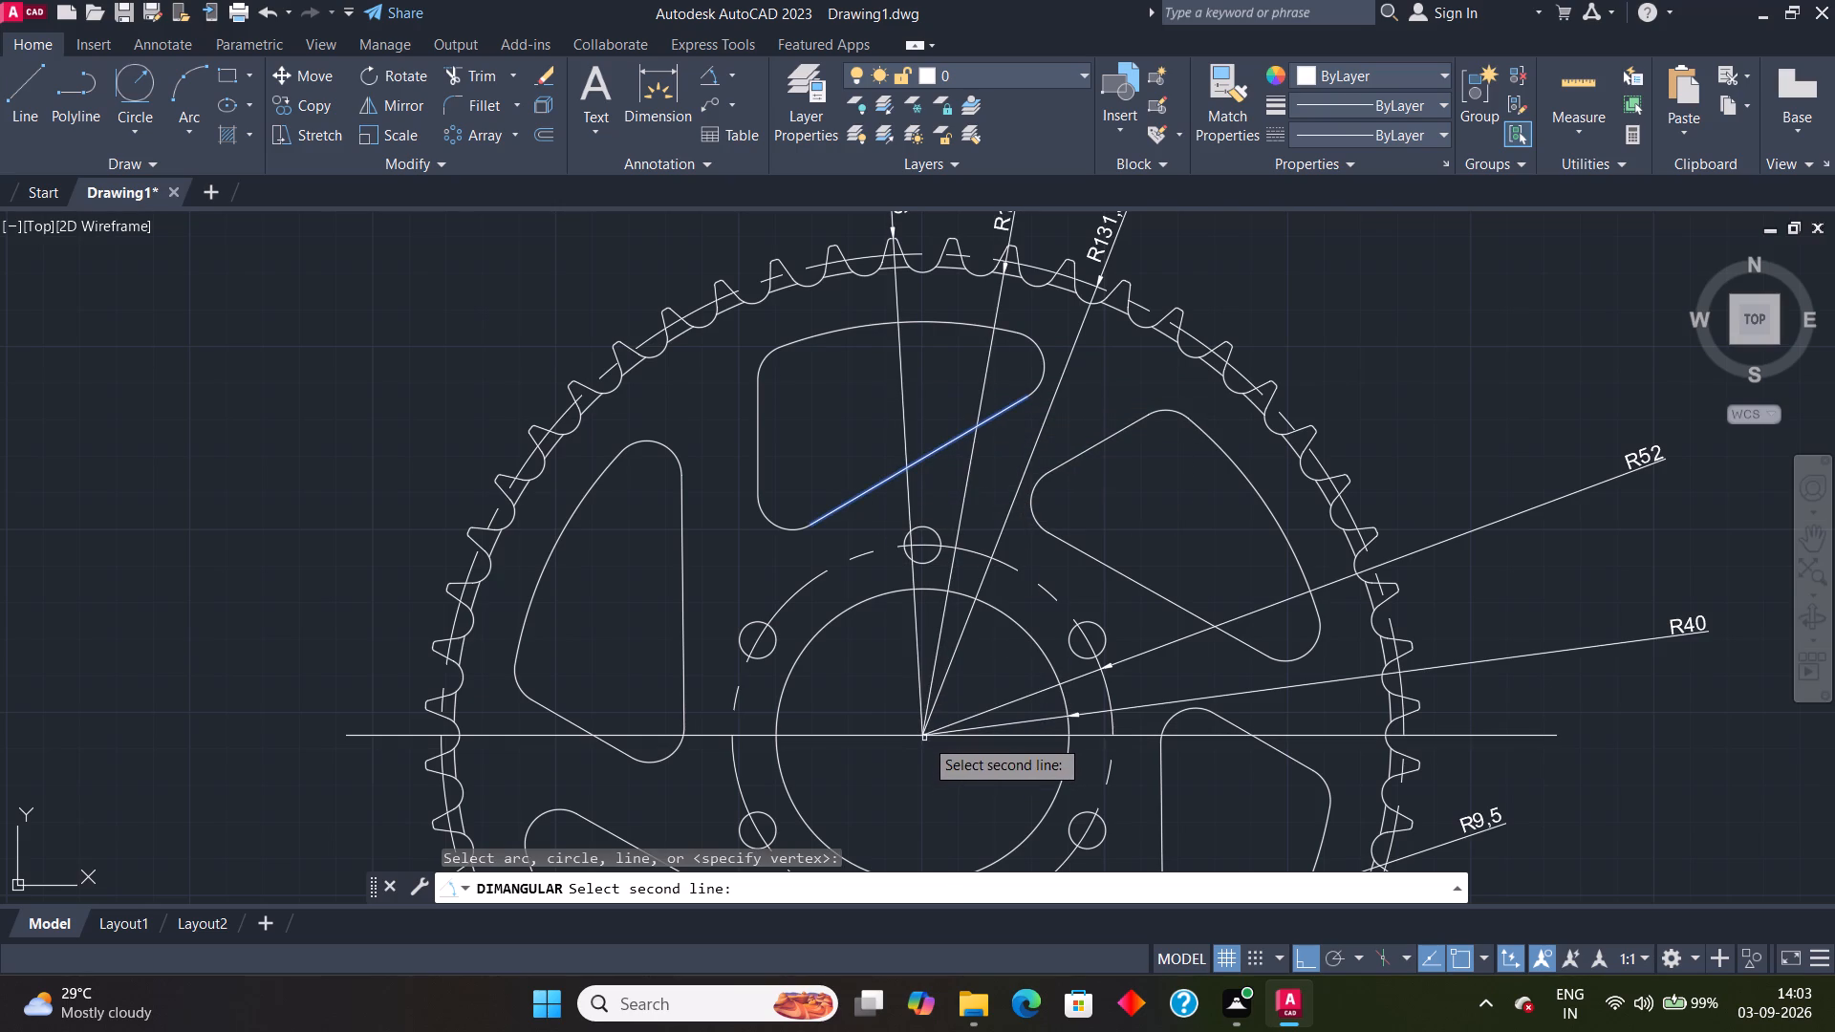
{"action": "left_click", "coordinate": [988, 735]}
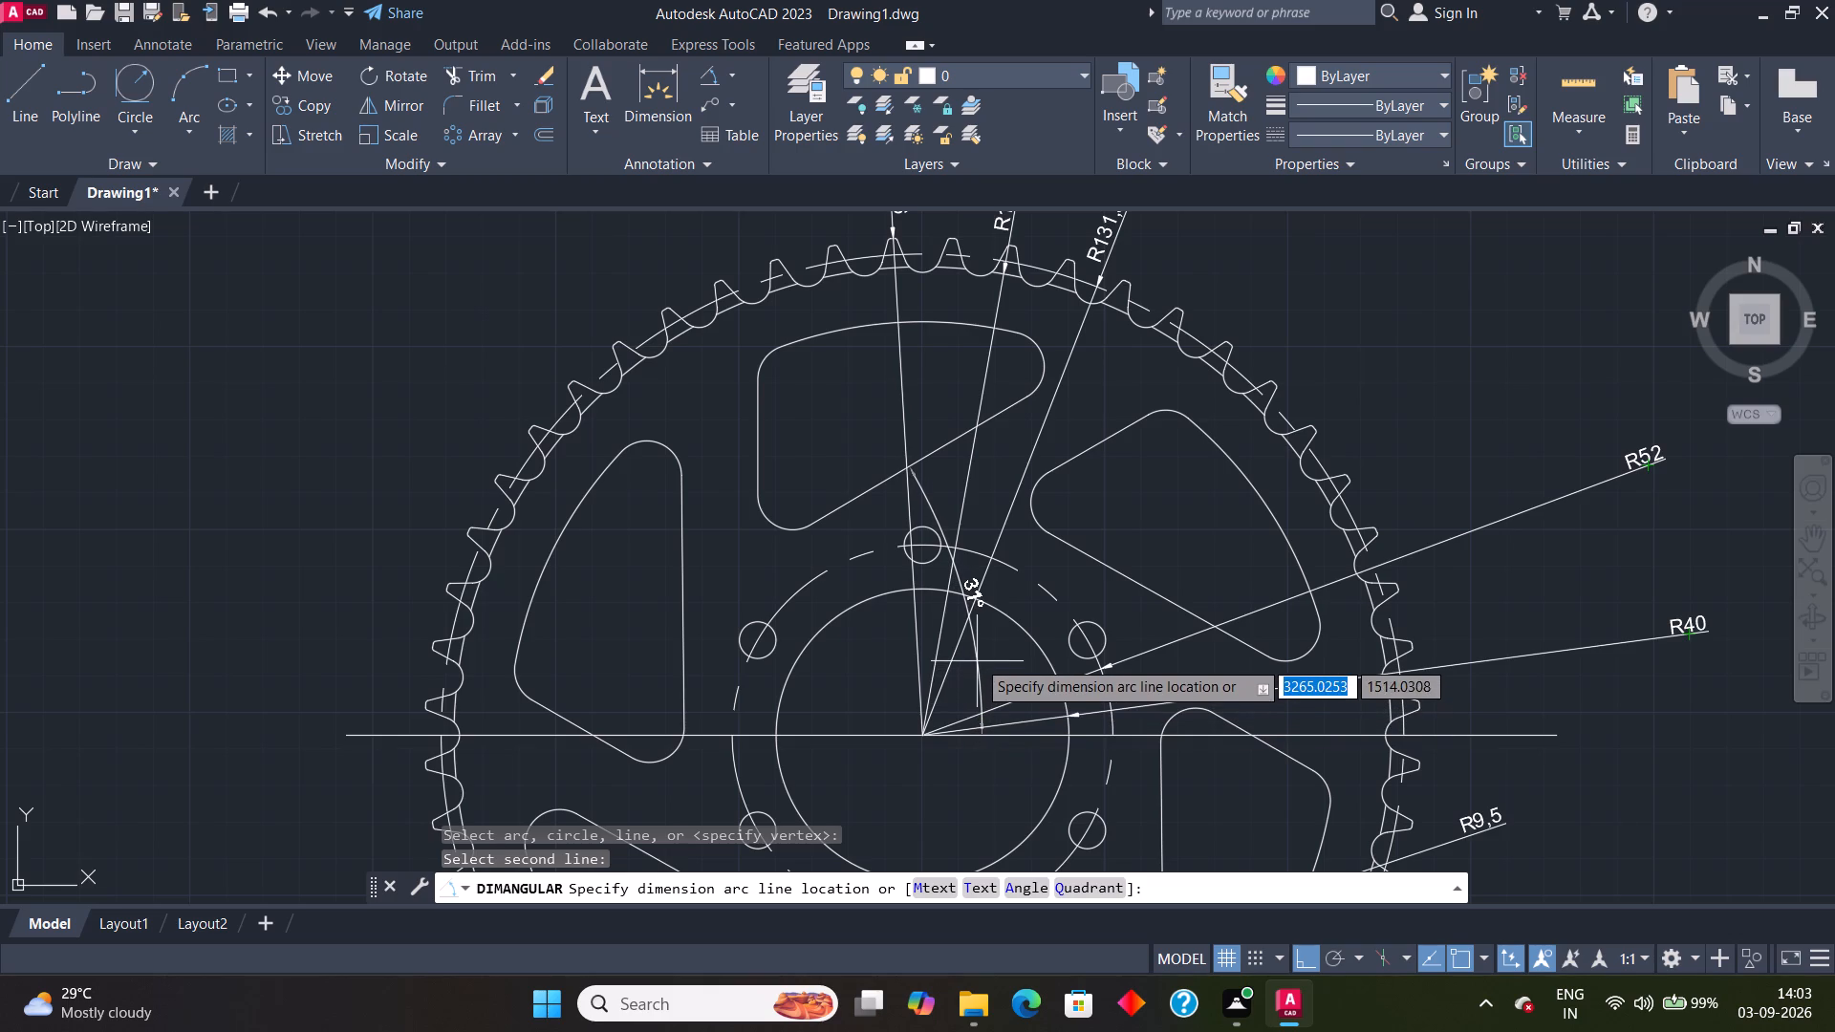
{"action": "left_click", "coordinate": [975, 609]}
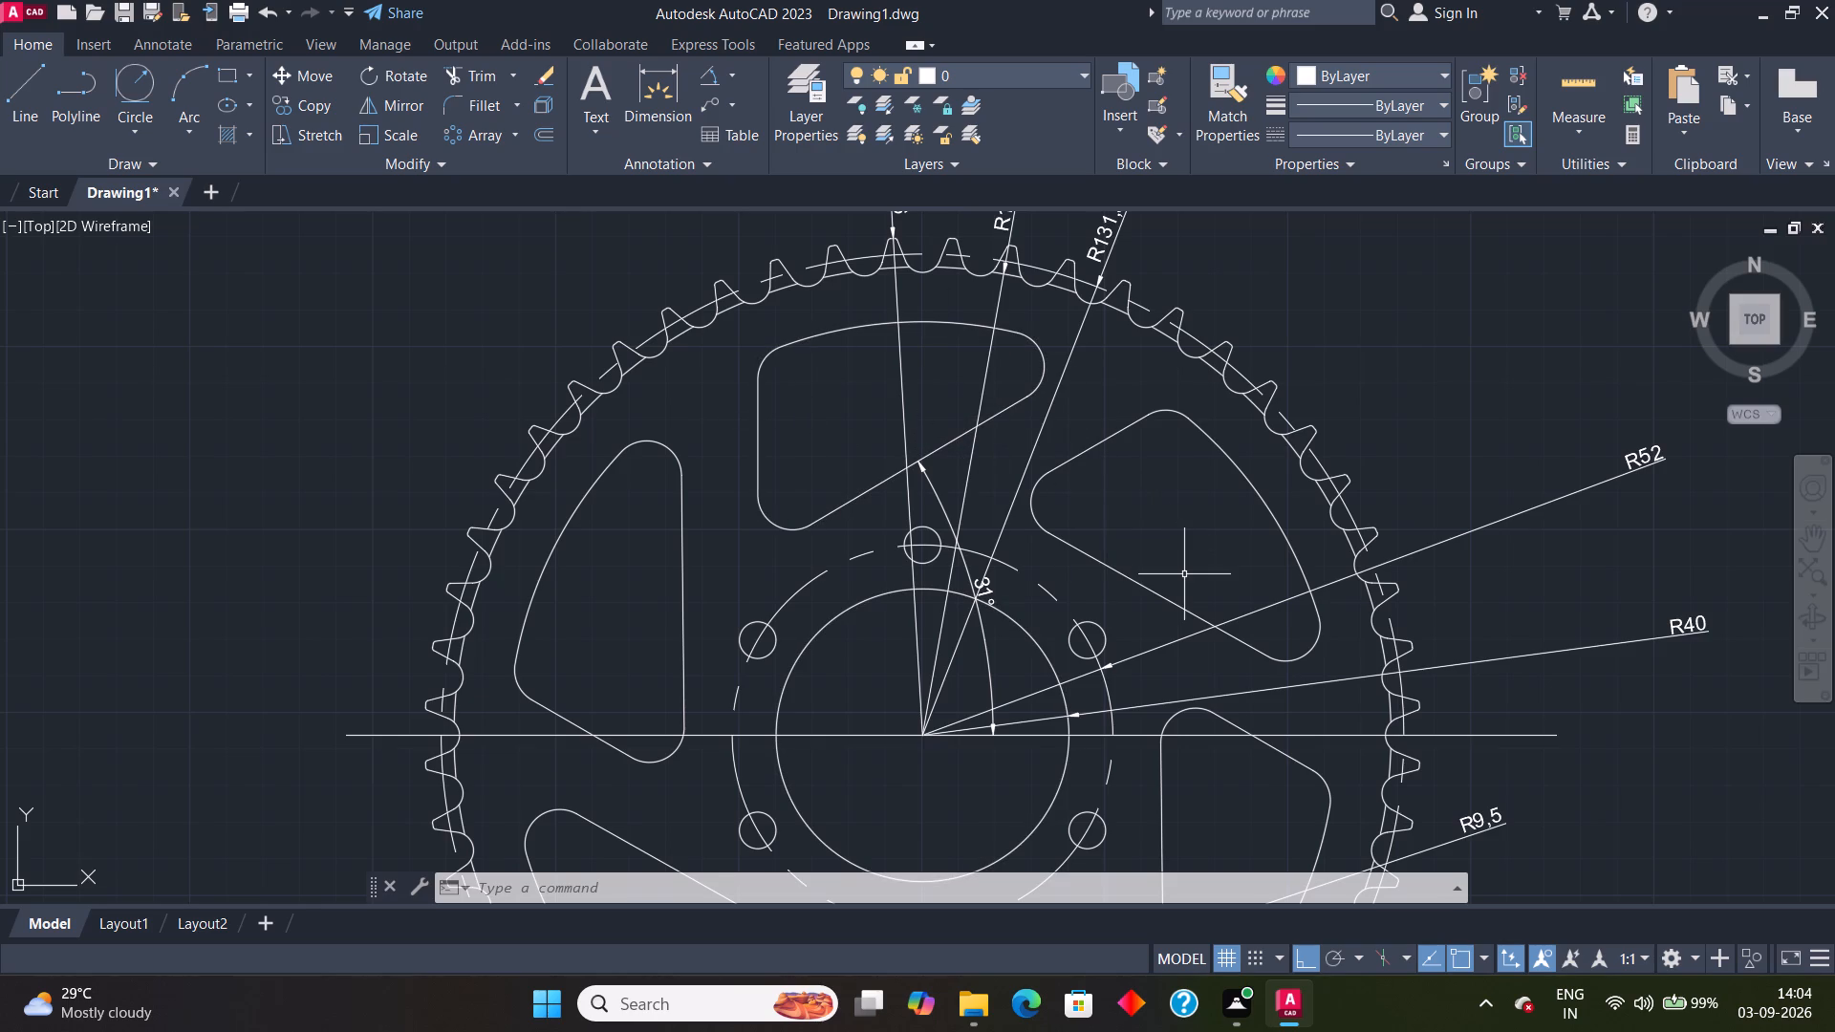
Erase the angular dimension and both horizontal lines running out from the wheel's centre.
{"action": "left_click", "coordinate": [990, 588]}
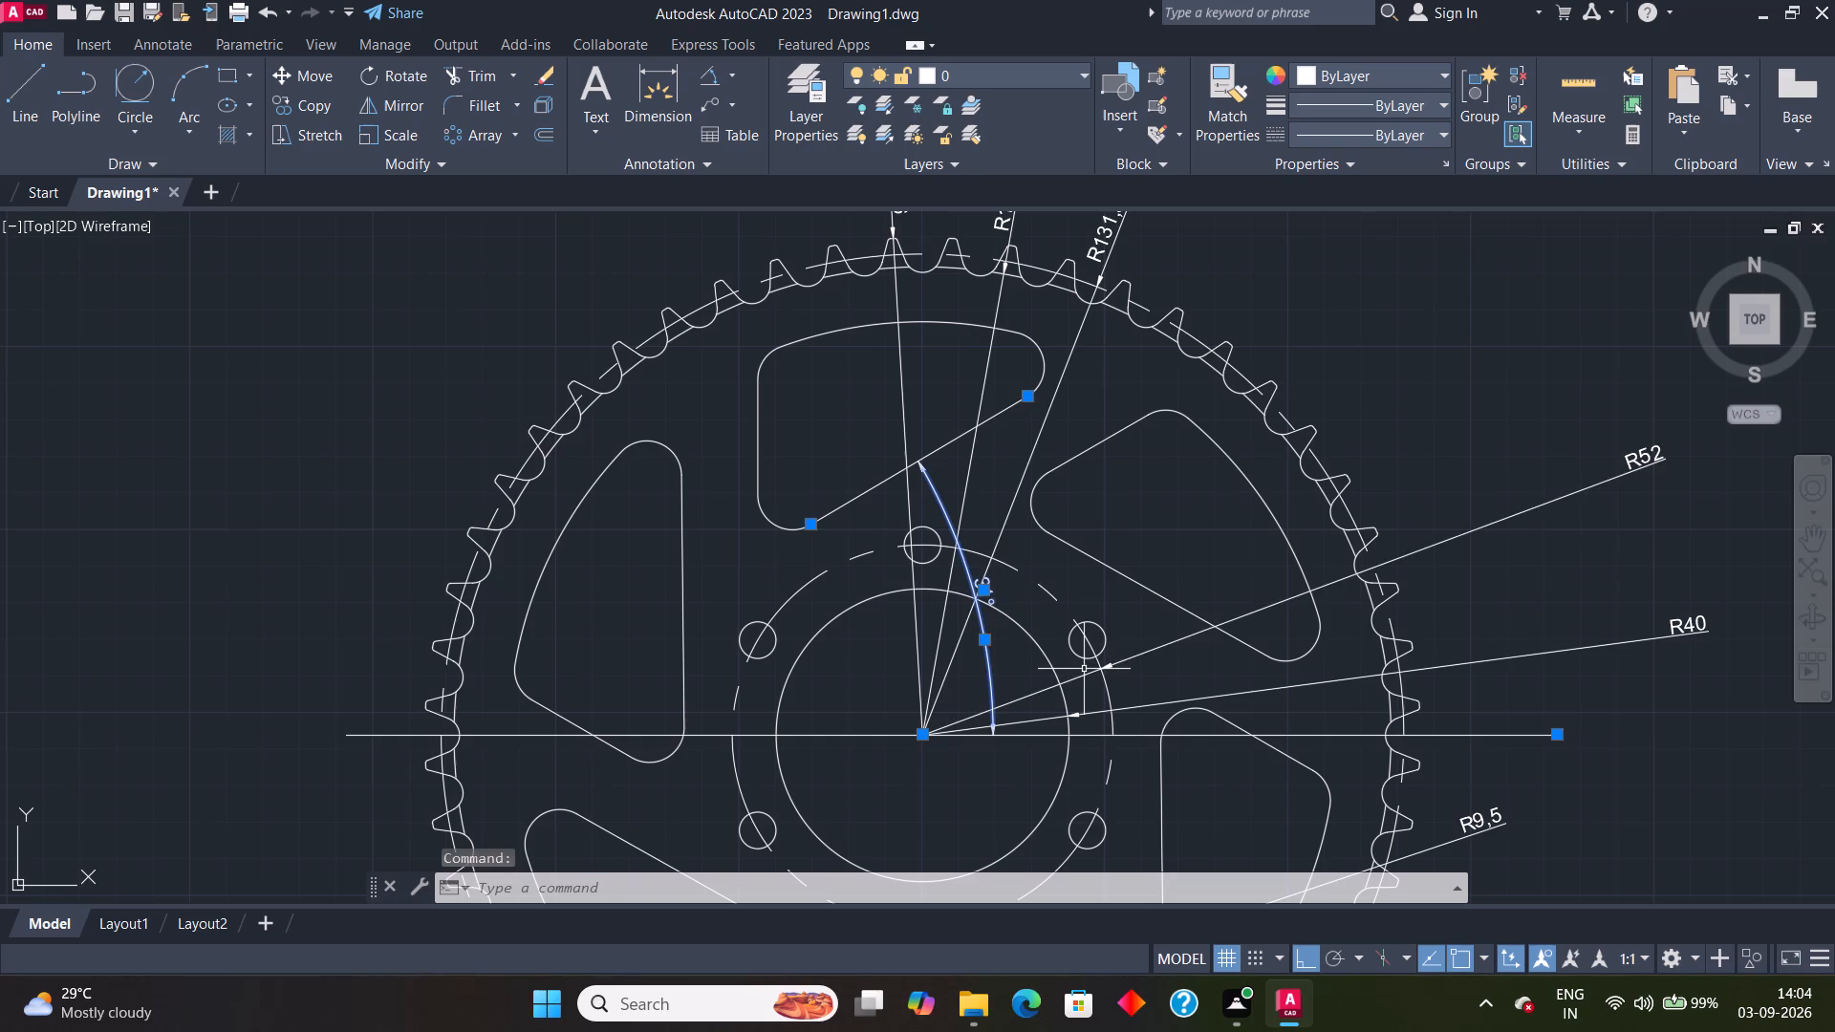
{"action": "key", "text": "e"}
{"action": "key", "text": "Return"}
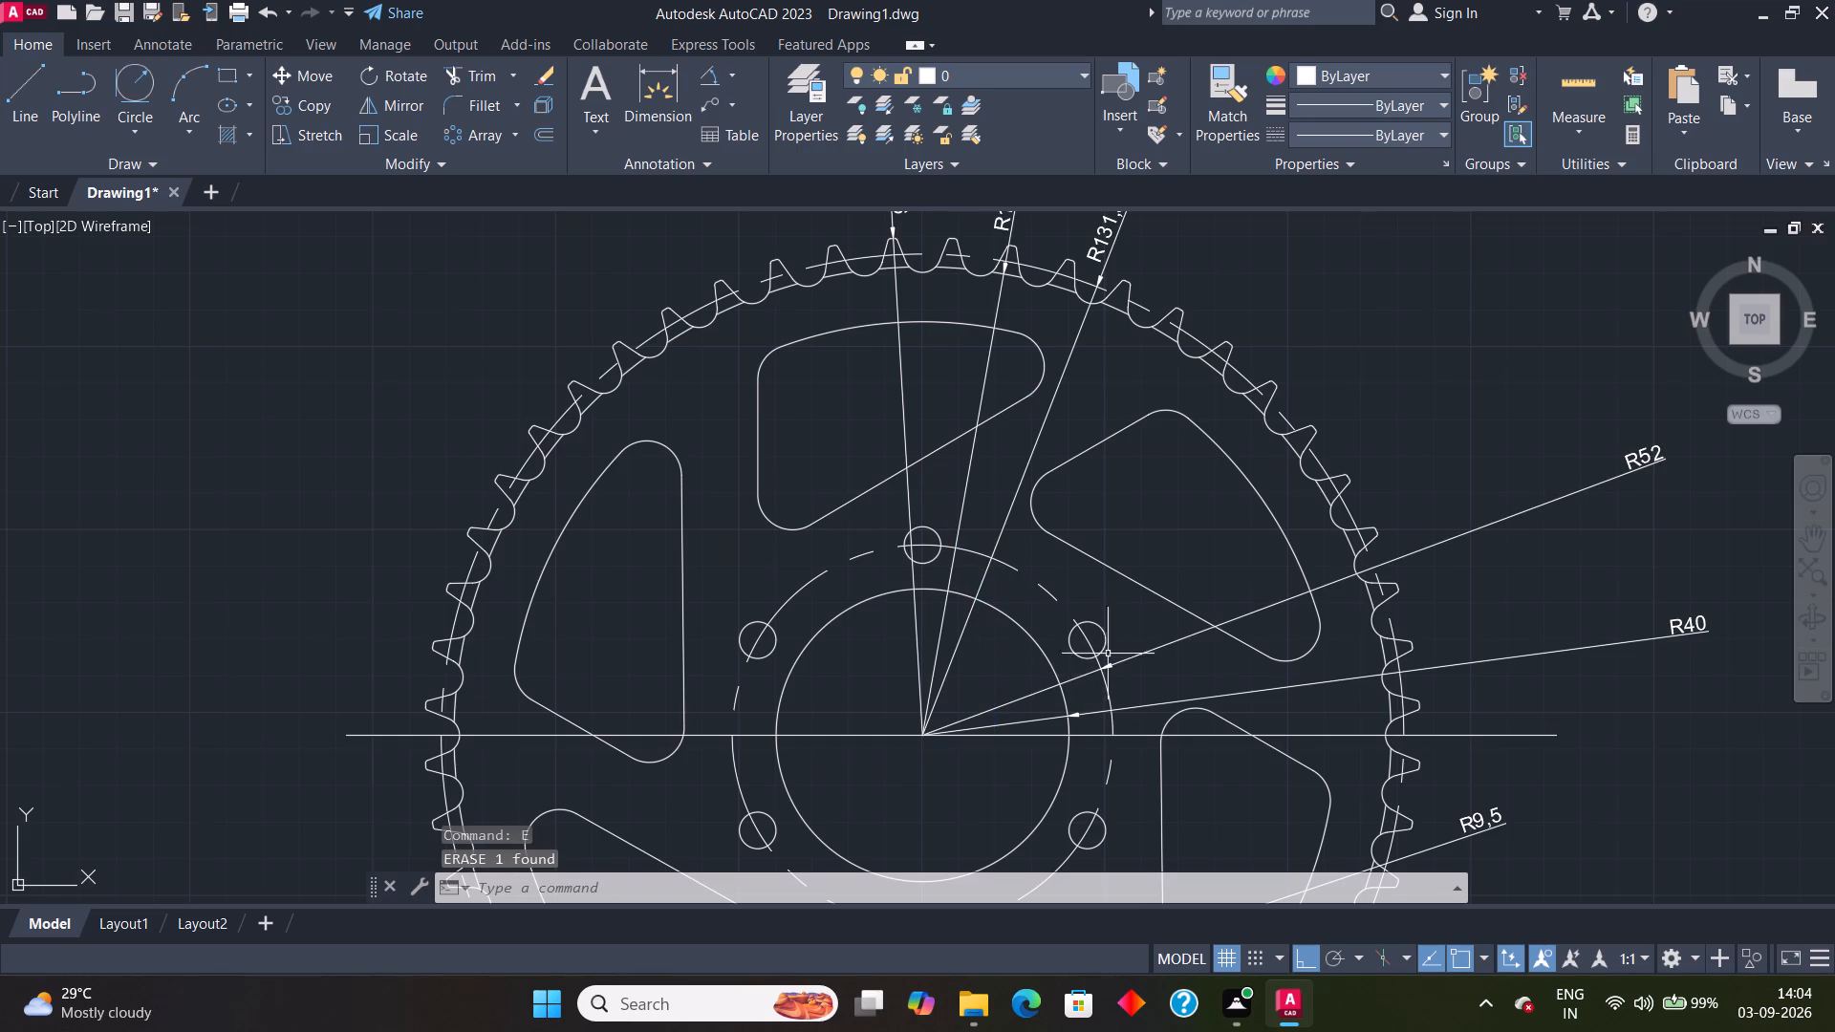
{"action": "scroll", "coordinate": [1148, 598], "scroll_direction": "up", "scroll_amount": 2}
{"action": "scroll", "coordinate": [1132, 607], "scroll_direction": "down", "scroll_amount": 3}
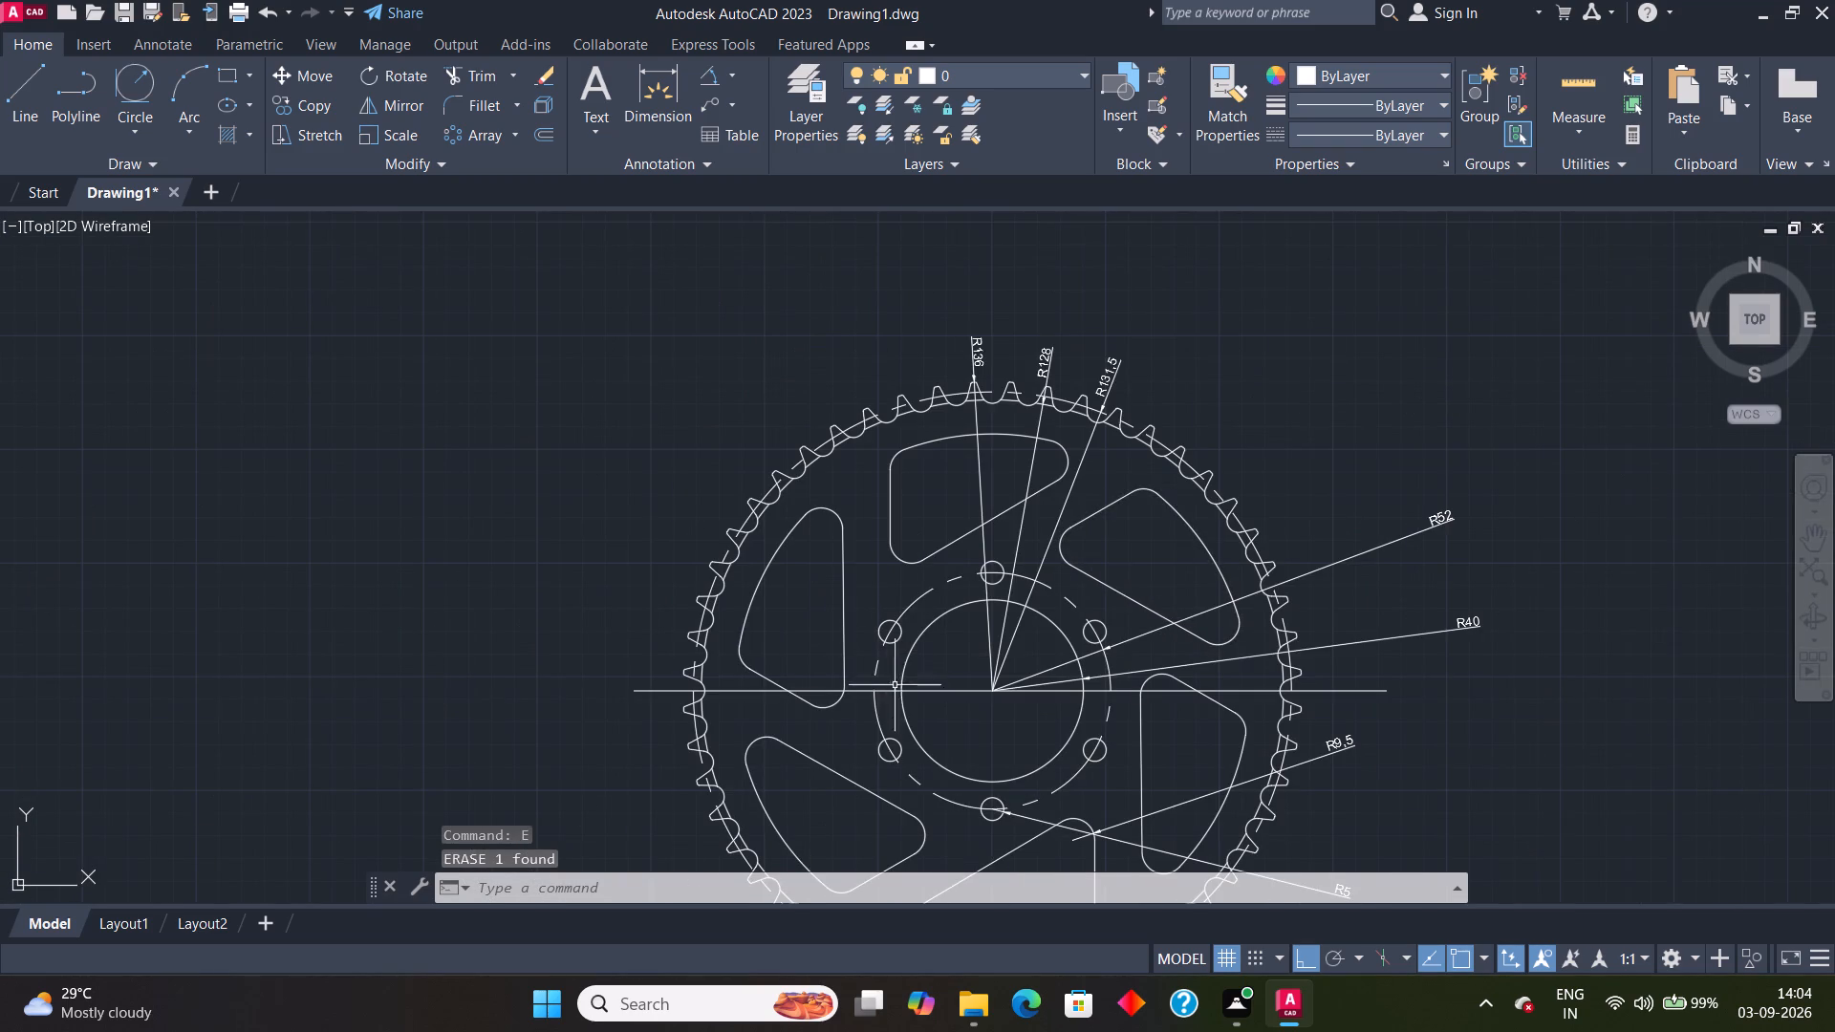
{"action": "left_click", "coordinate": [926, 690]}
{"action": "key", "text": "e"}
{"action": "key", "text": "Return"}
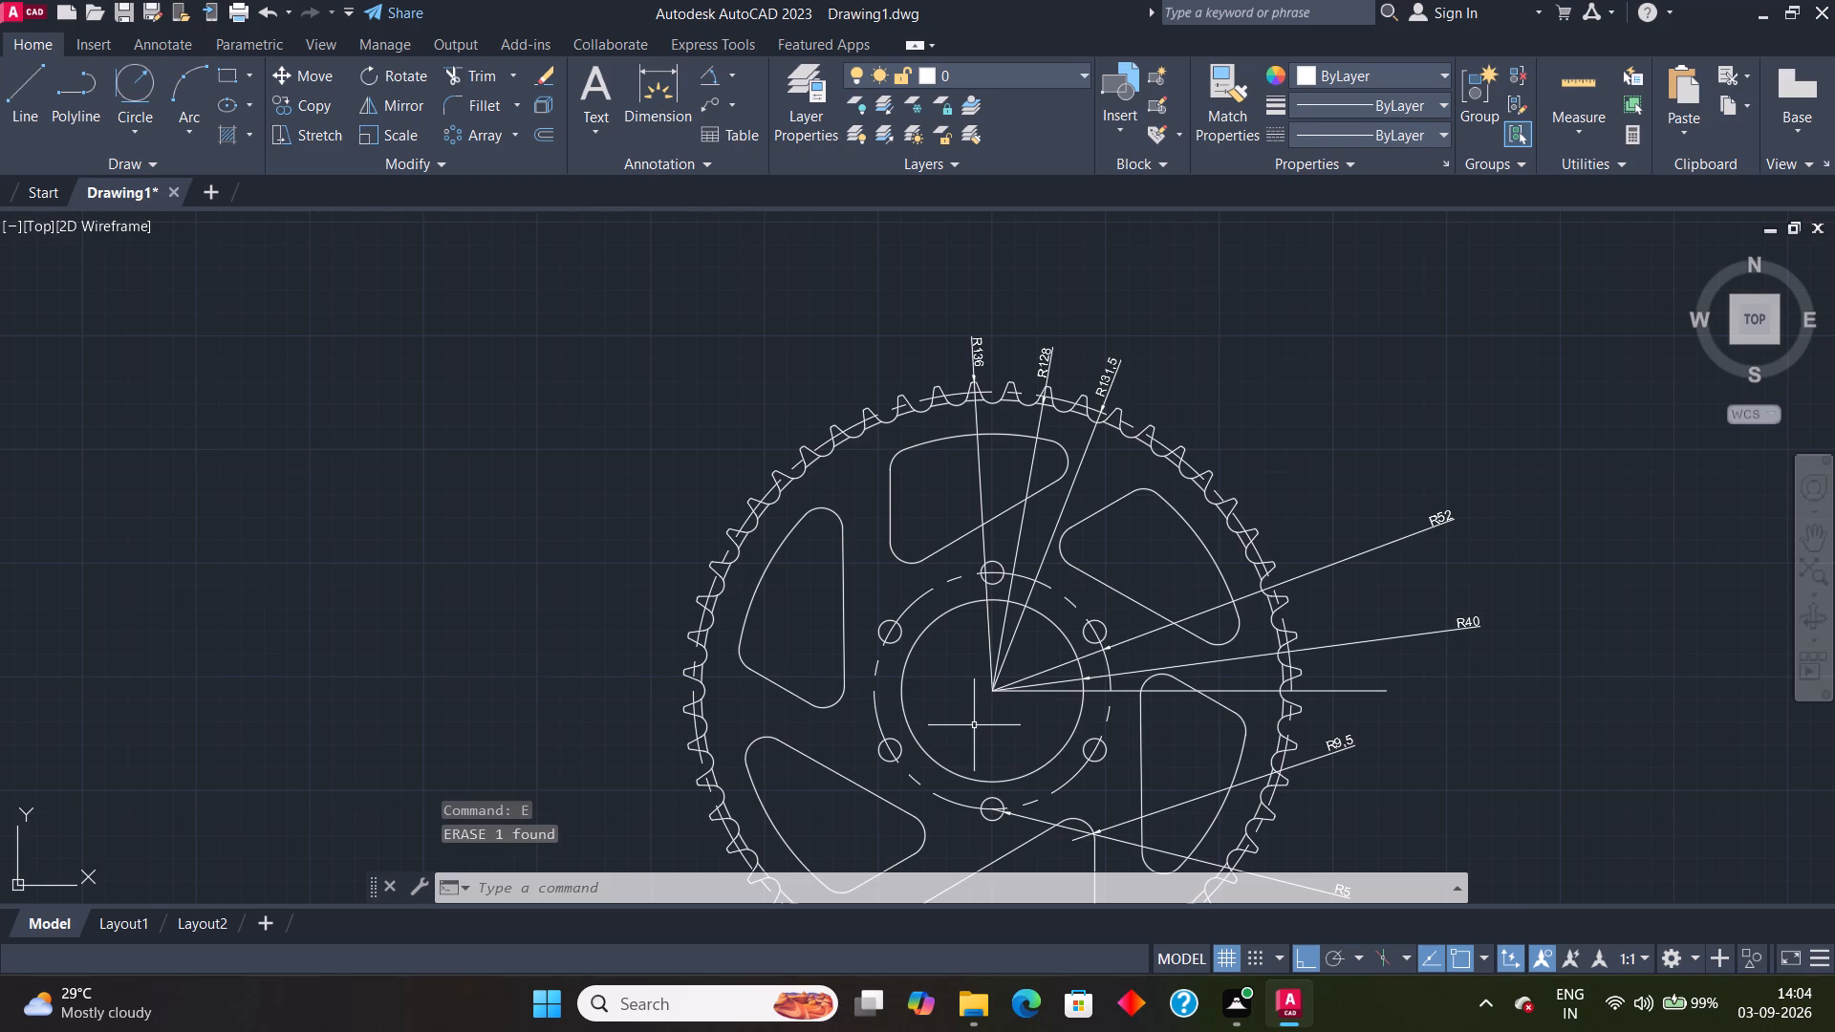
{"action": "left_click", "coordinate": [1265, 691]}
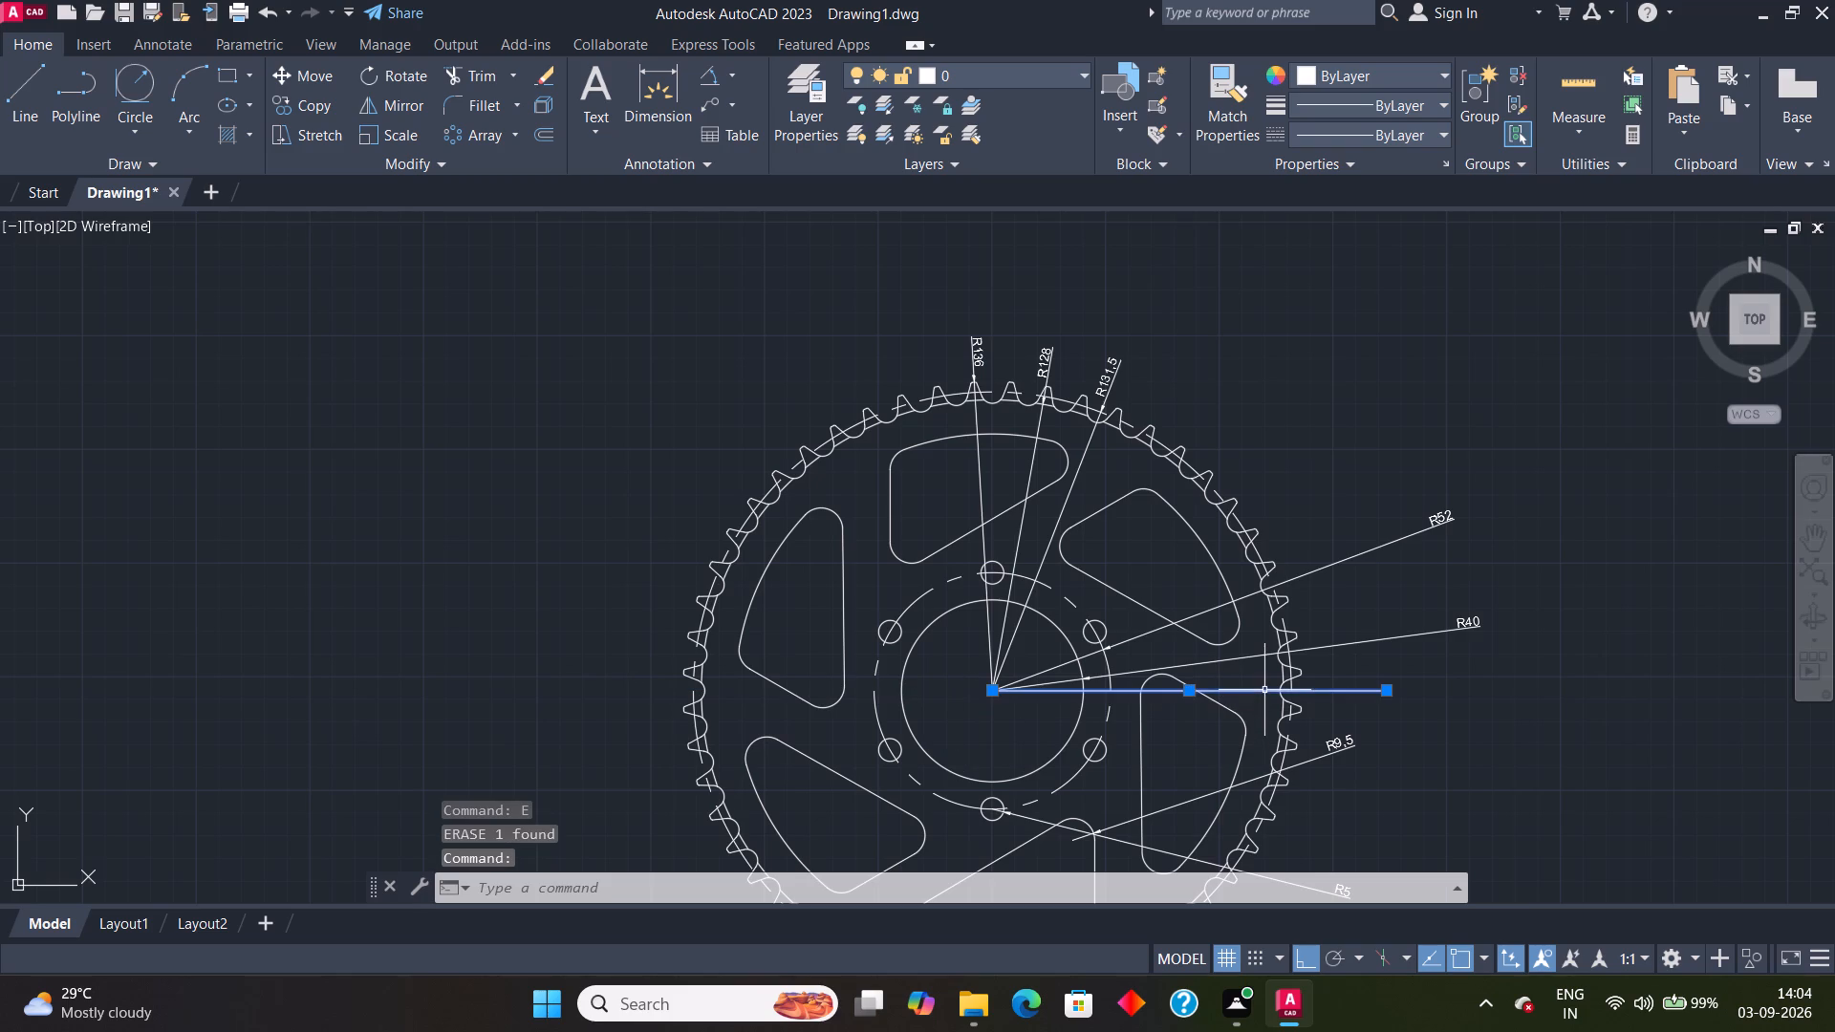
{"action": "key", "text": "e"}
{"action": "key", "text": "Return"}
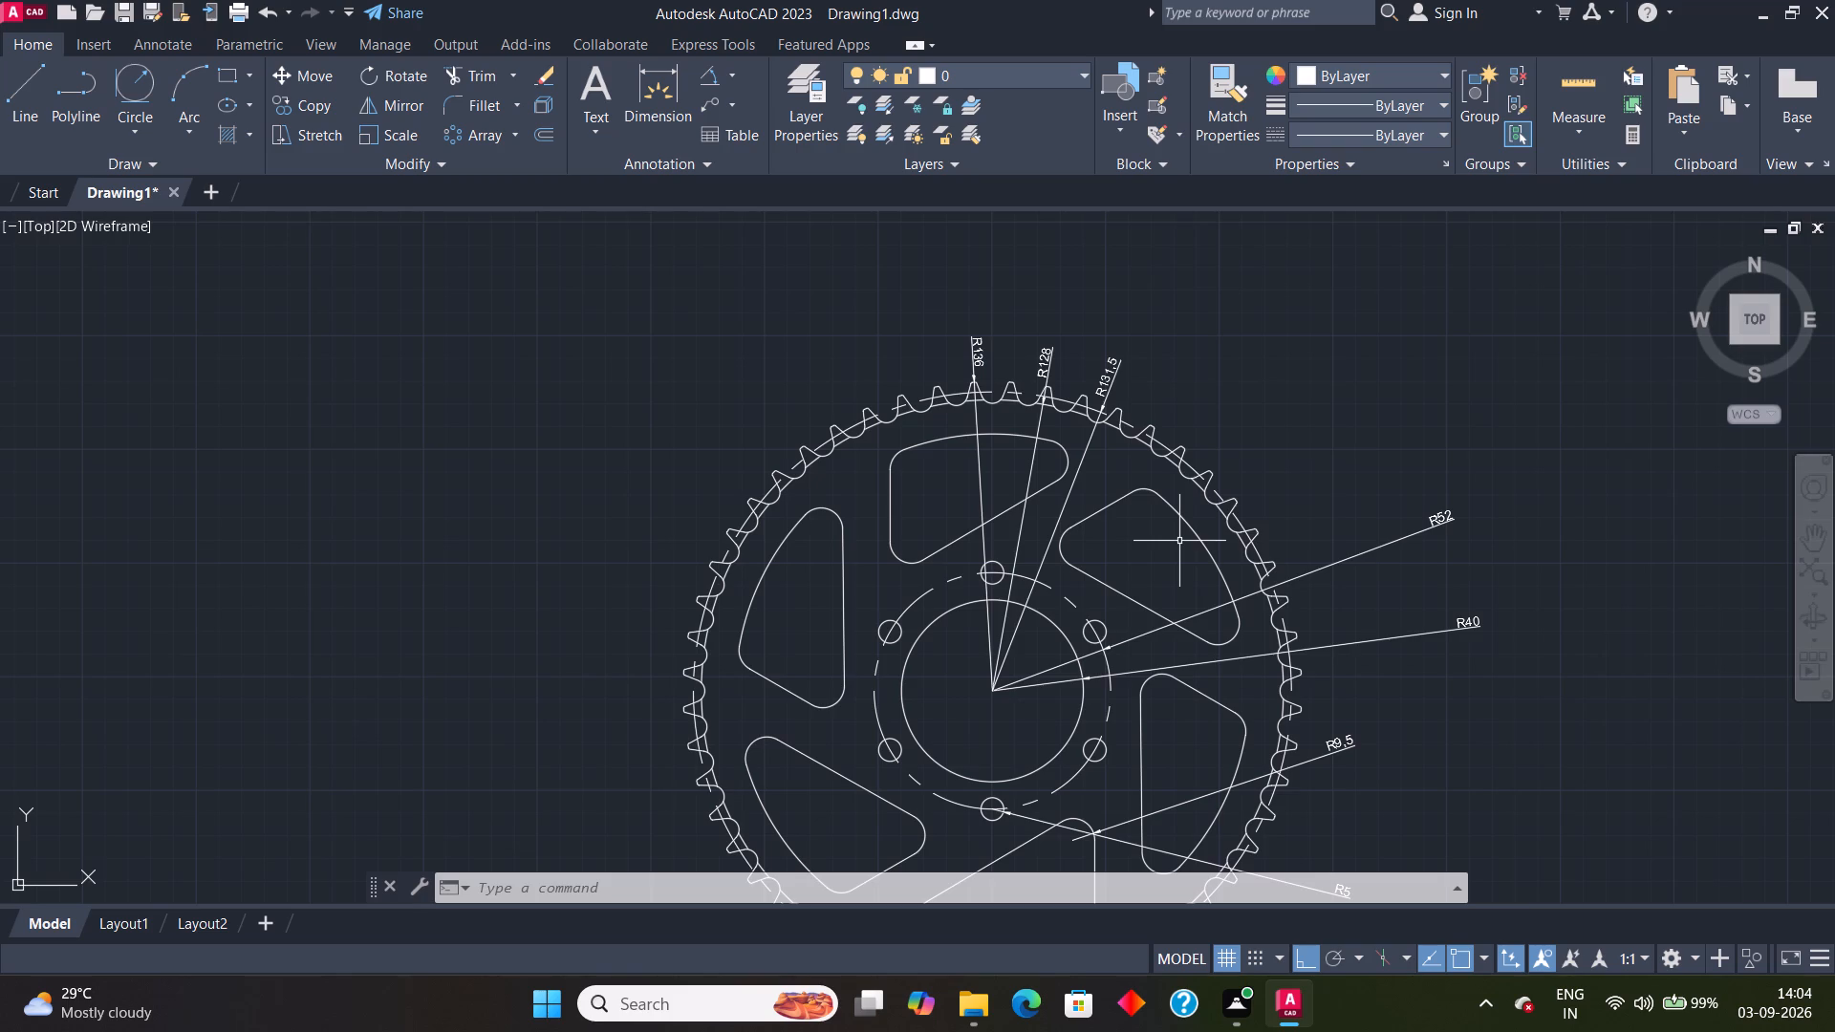
Save the drawing as "gear" in the autocad folder on the Desktop, in AutoCAD 2018 Drawing format.
{"action": "key", "text": "ctrl+s"}
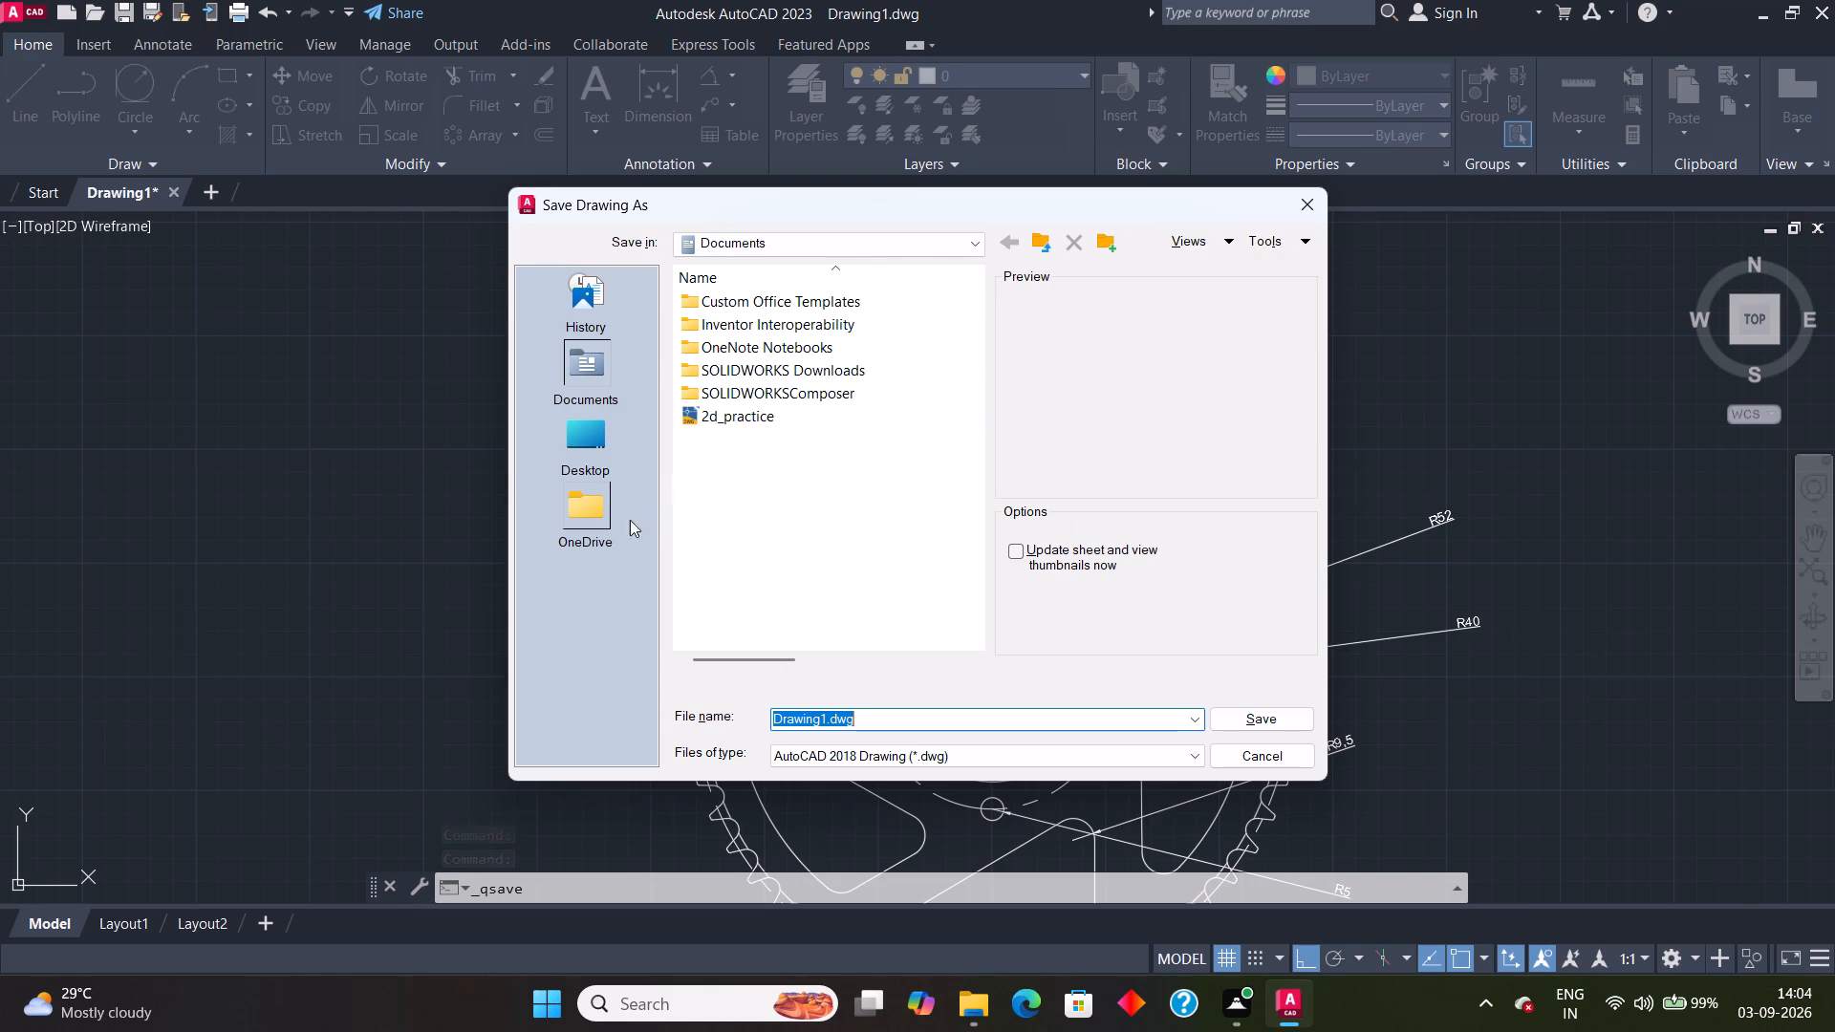
{"action": "key", "text": "g"}
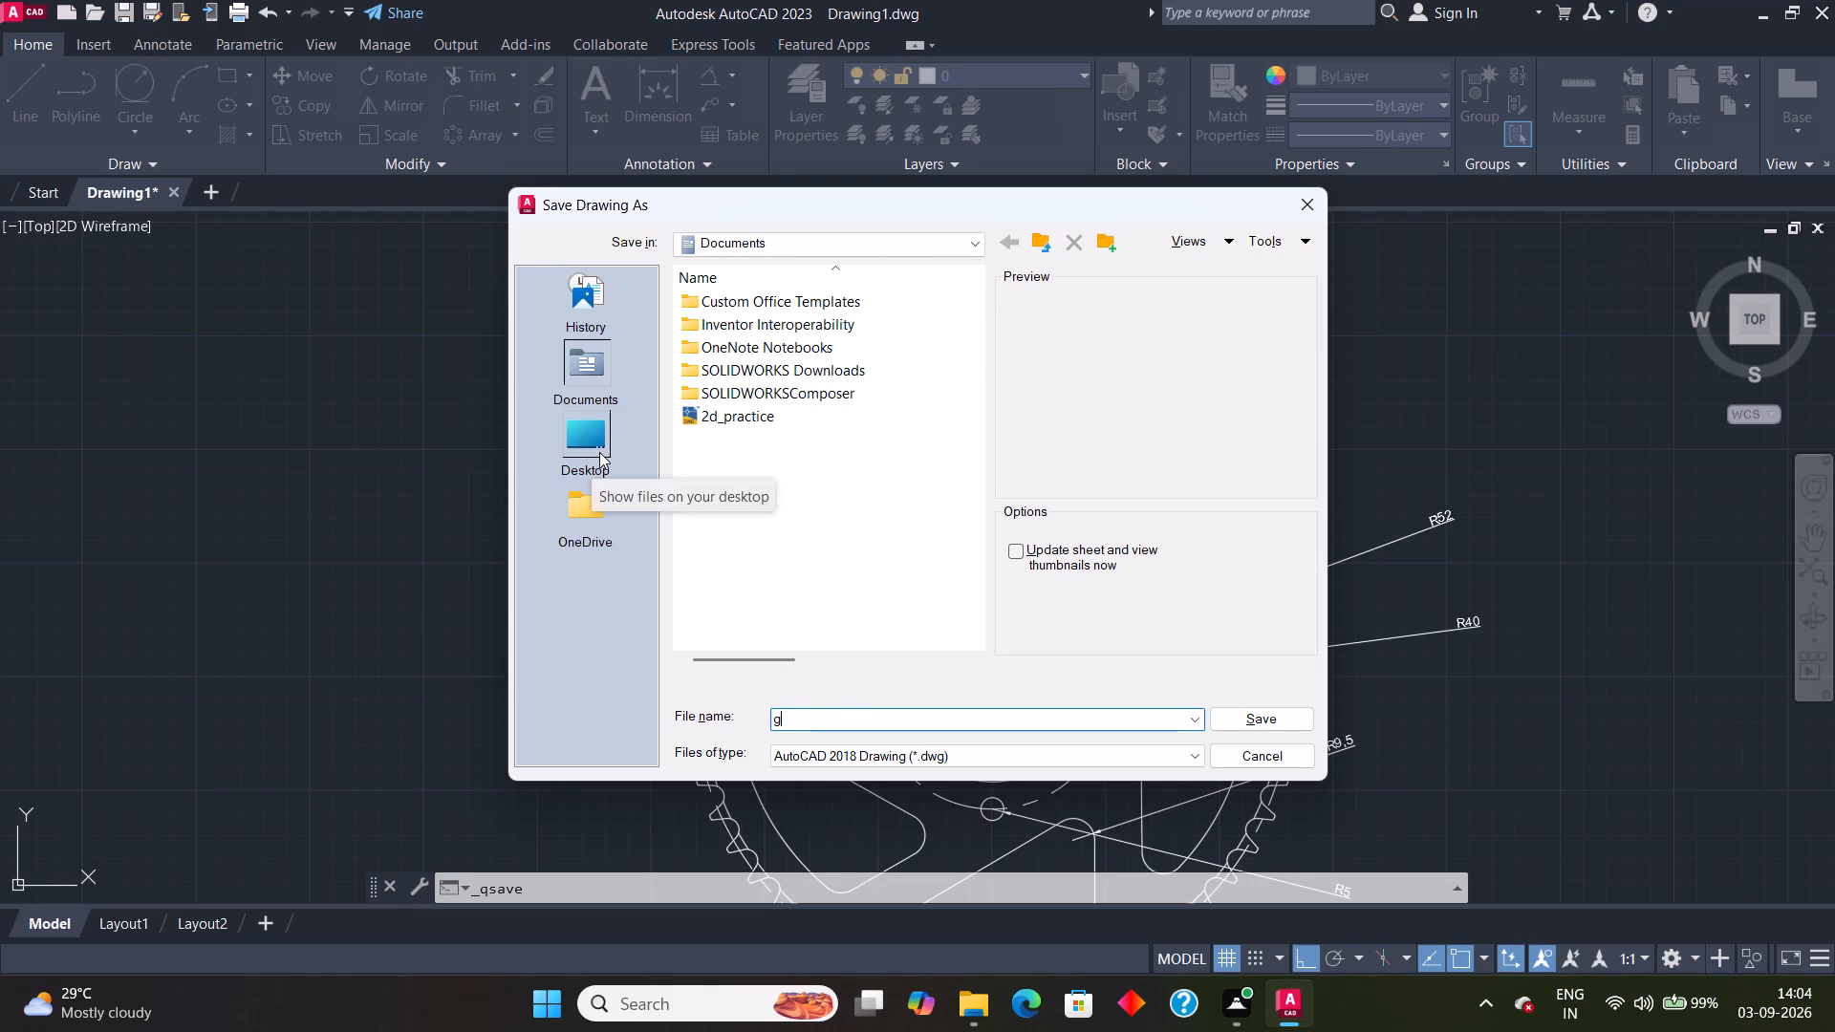
{"action": "left_click", "coordinate": [599, 452]}
{"action": "key", "text": "BackSpace"}
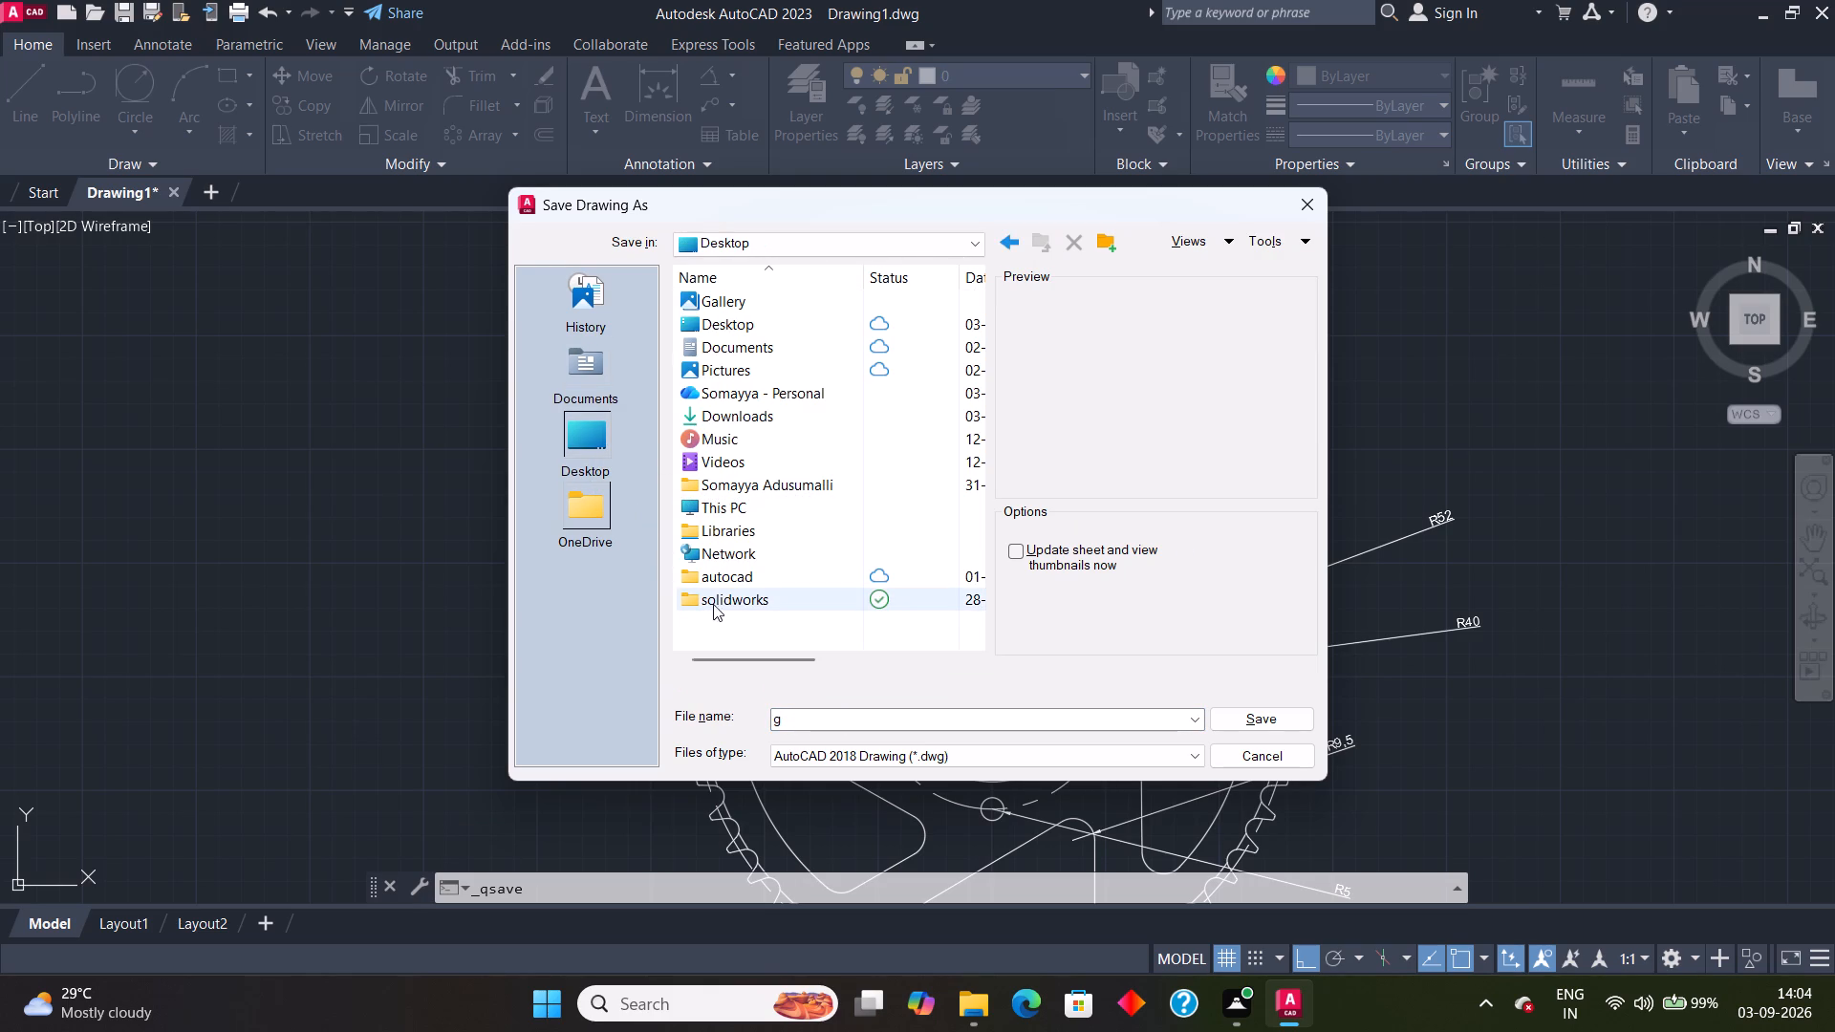
{"action": "double_click", "coordinate": [772, 577]}
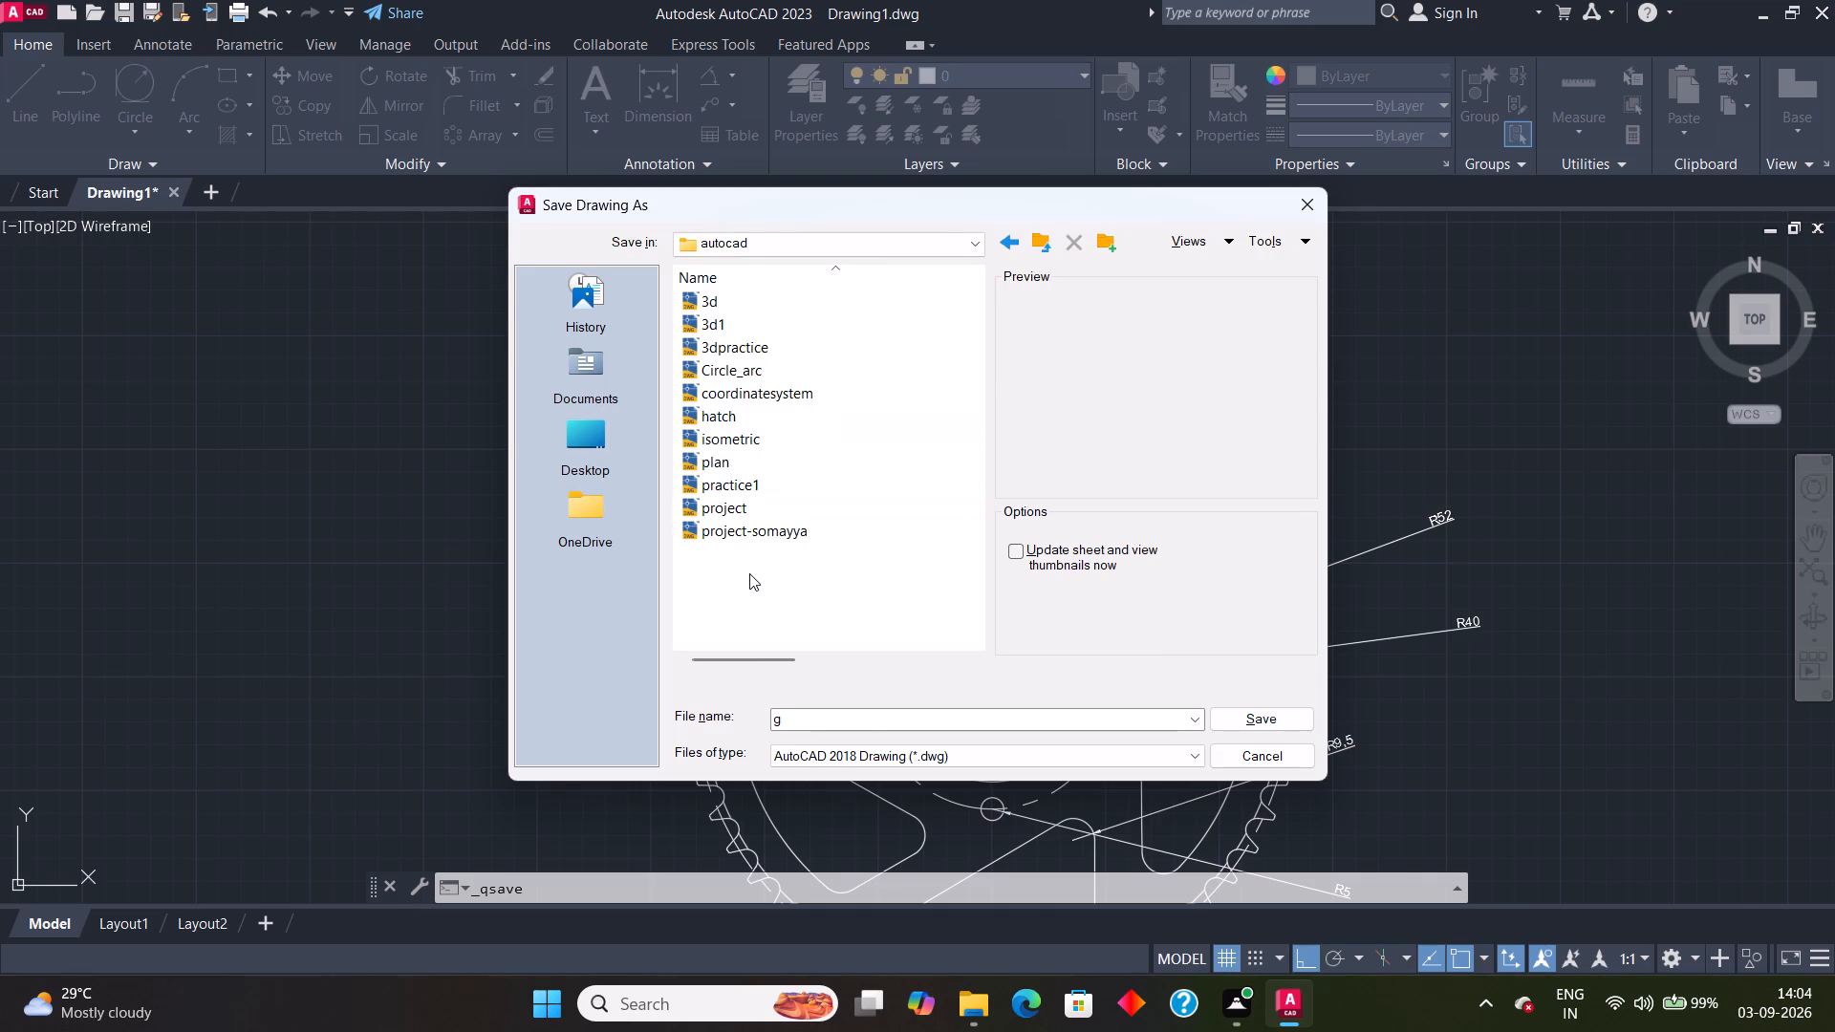
{"action": "left_click", "coordinate": [805, 721]}
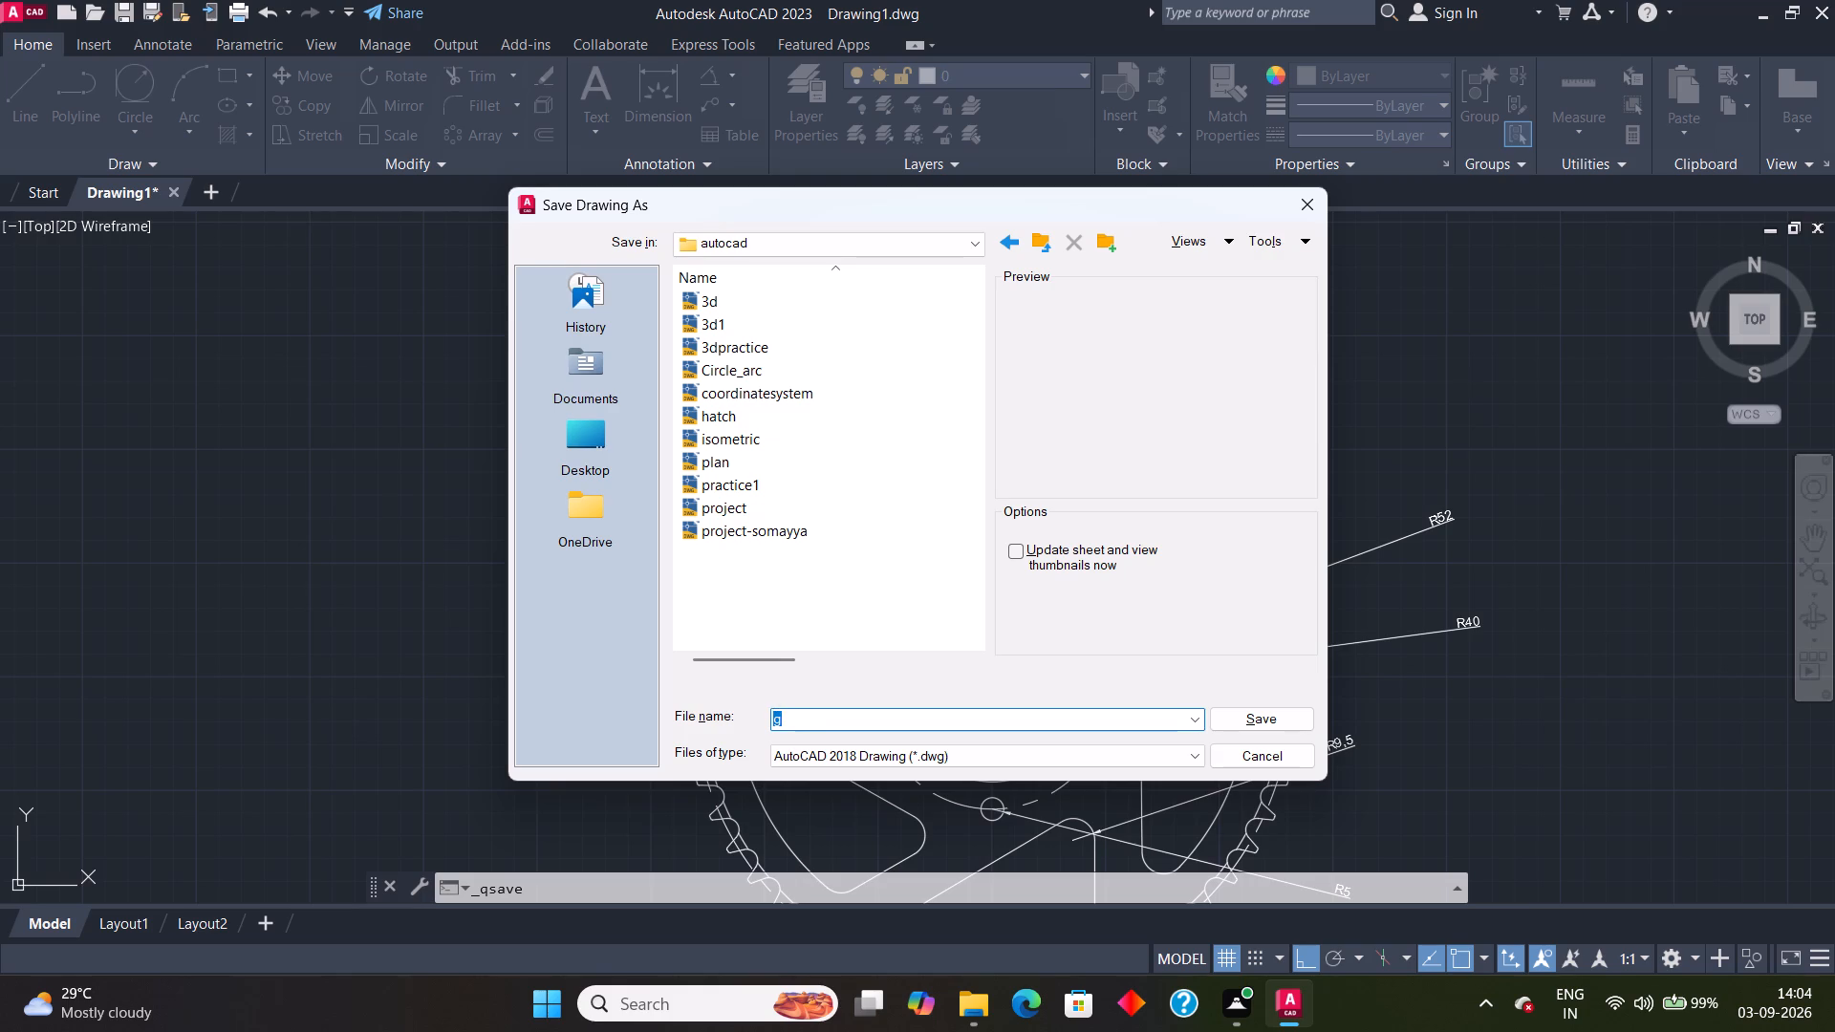
{"action": "left_click", "coordinate": [804, 724]}
{"action": "left_click", "coordinate": [798, 716]}
{"action": "type", "text": "ea"}
{"action": "key", "text": "r"}
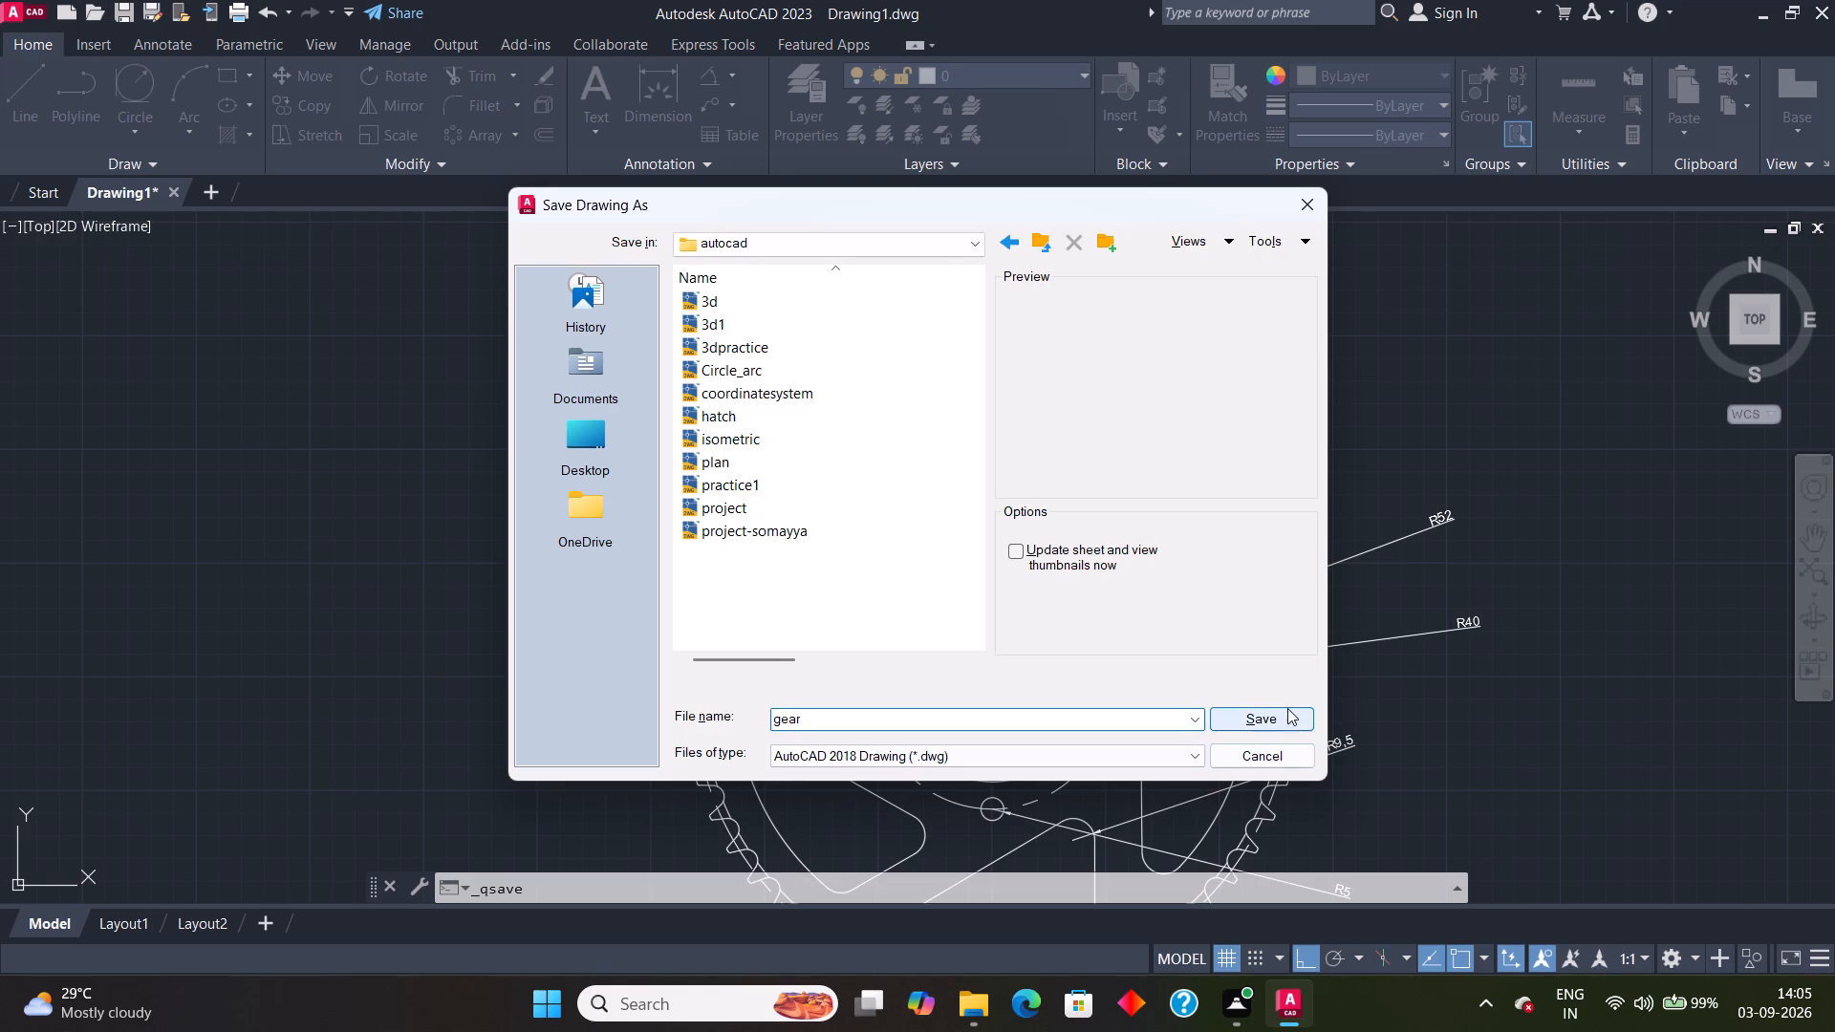
{"action": "left_click", "coordinate": [1281, 719]}
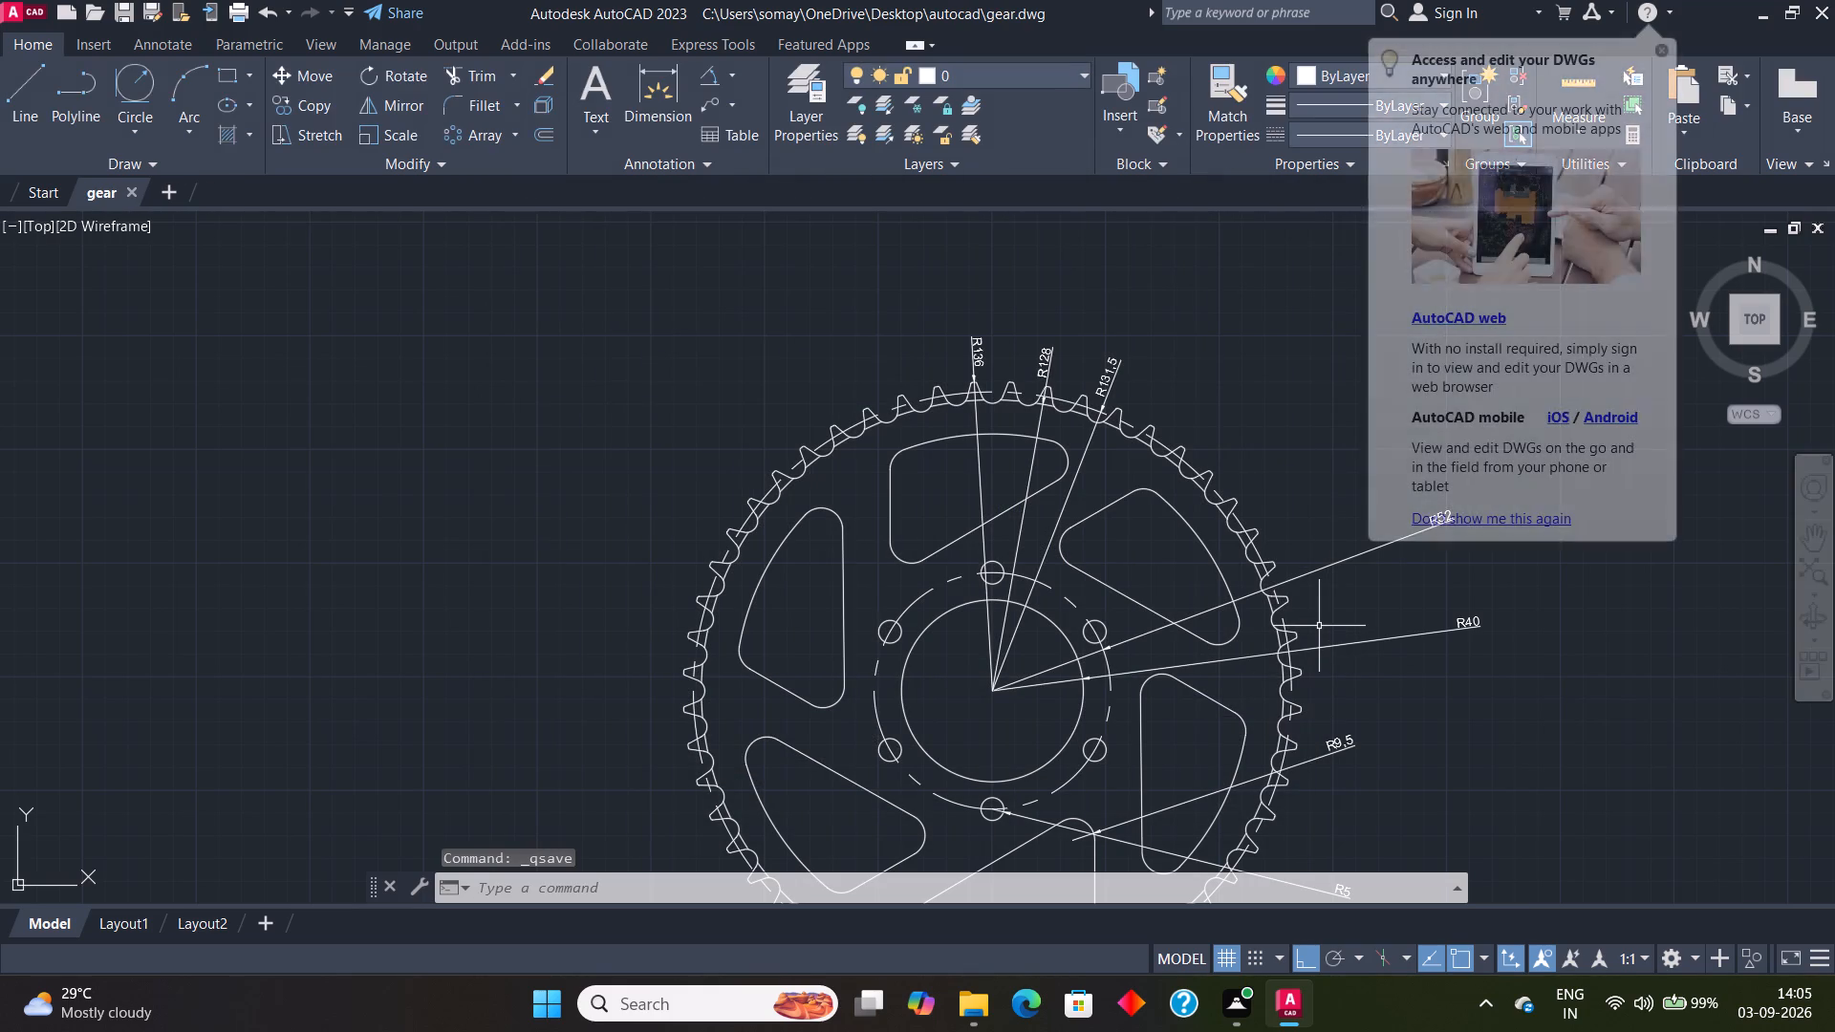
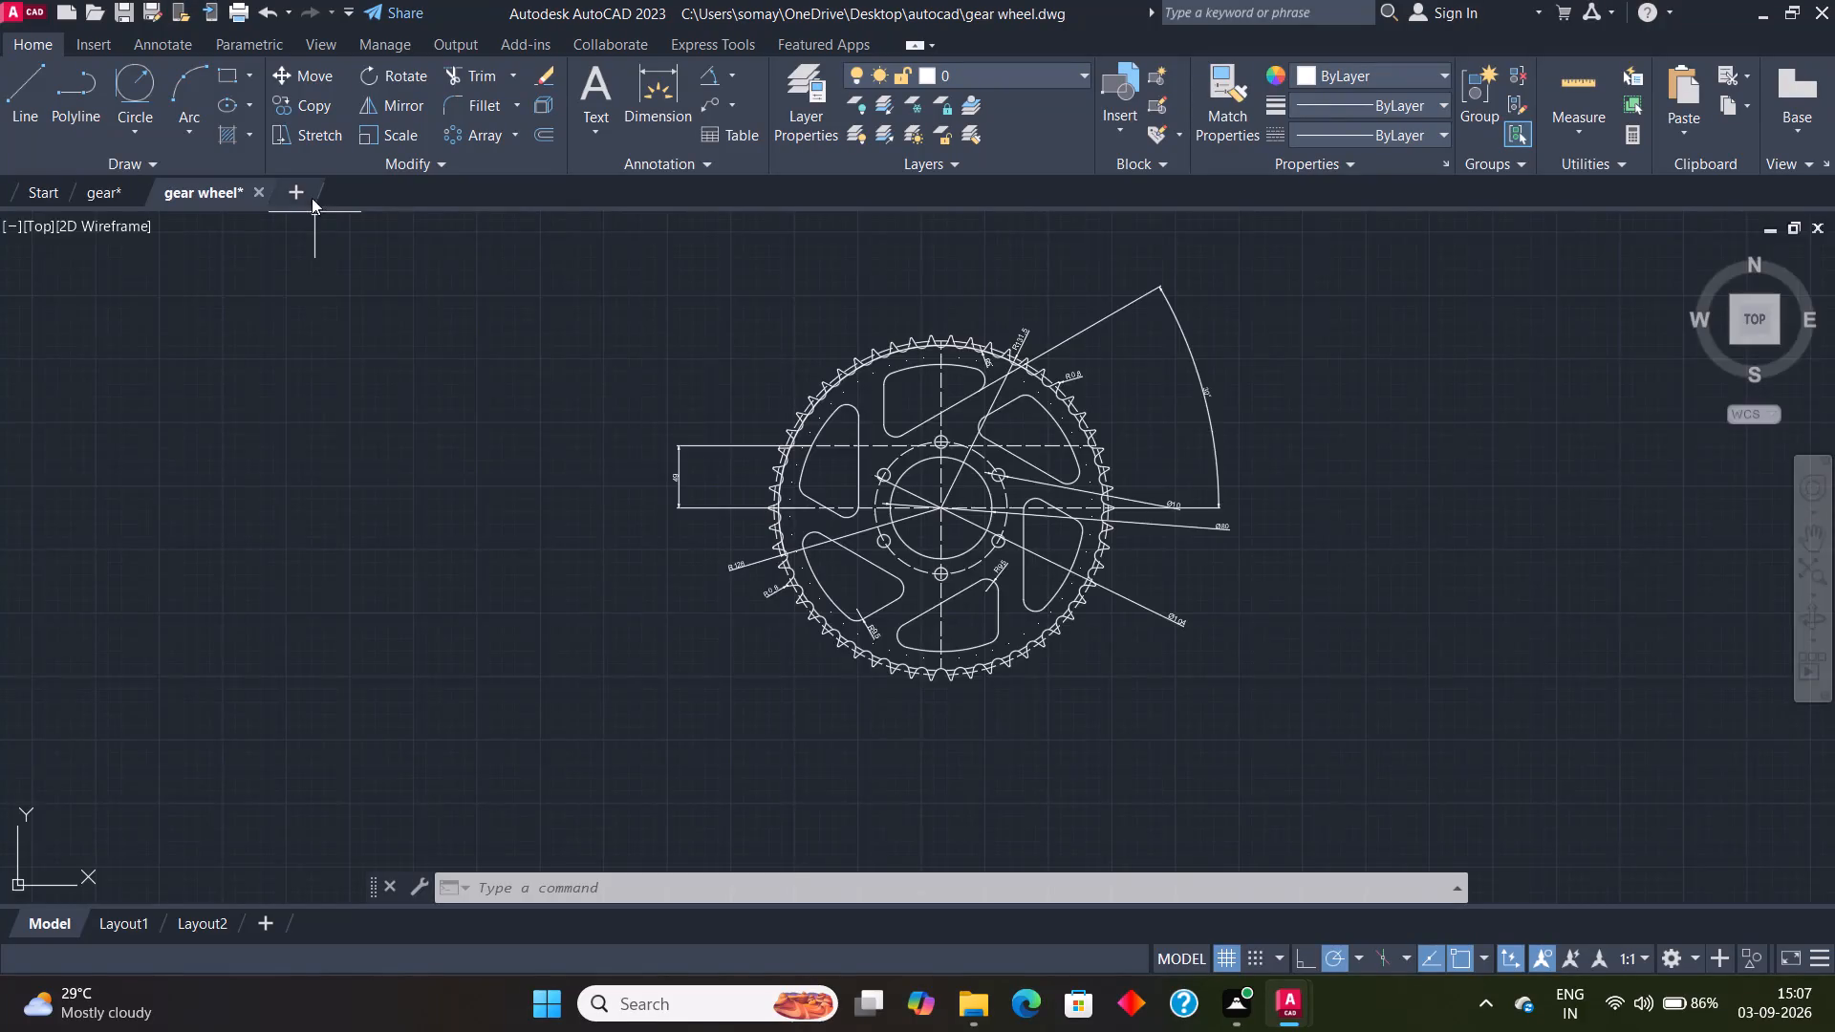
Create a new blank drawing.
{"action": "left_click", "coordinate": [299, 194]}
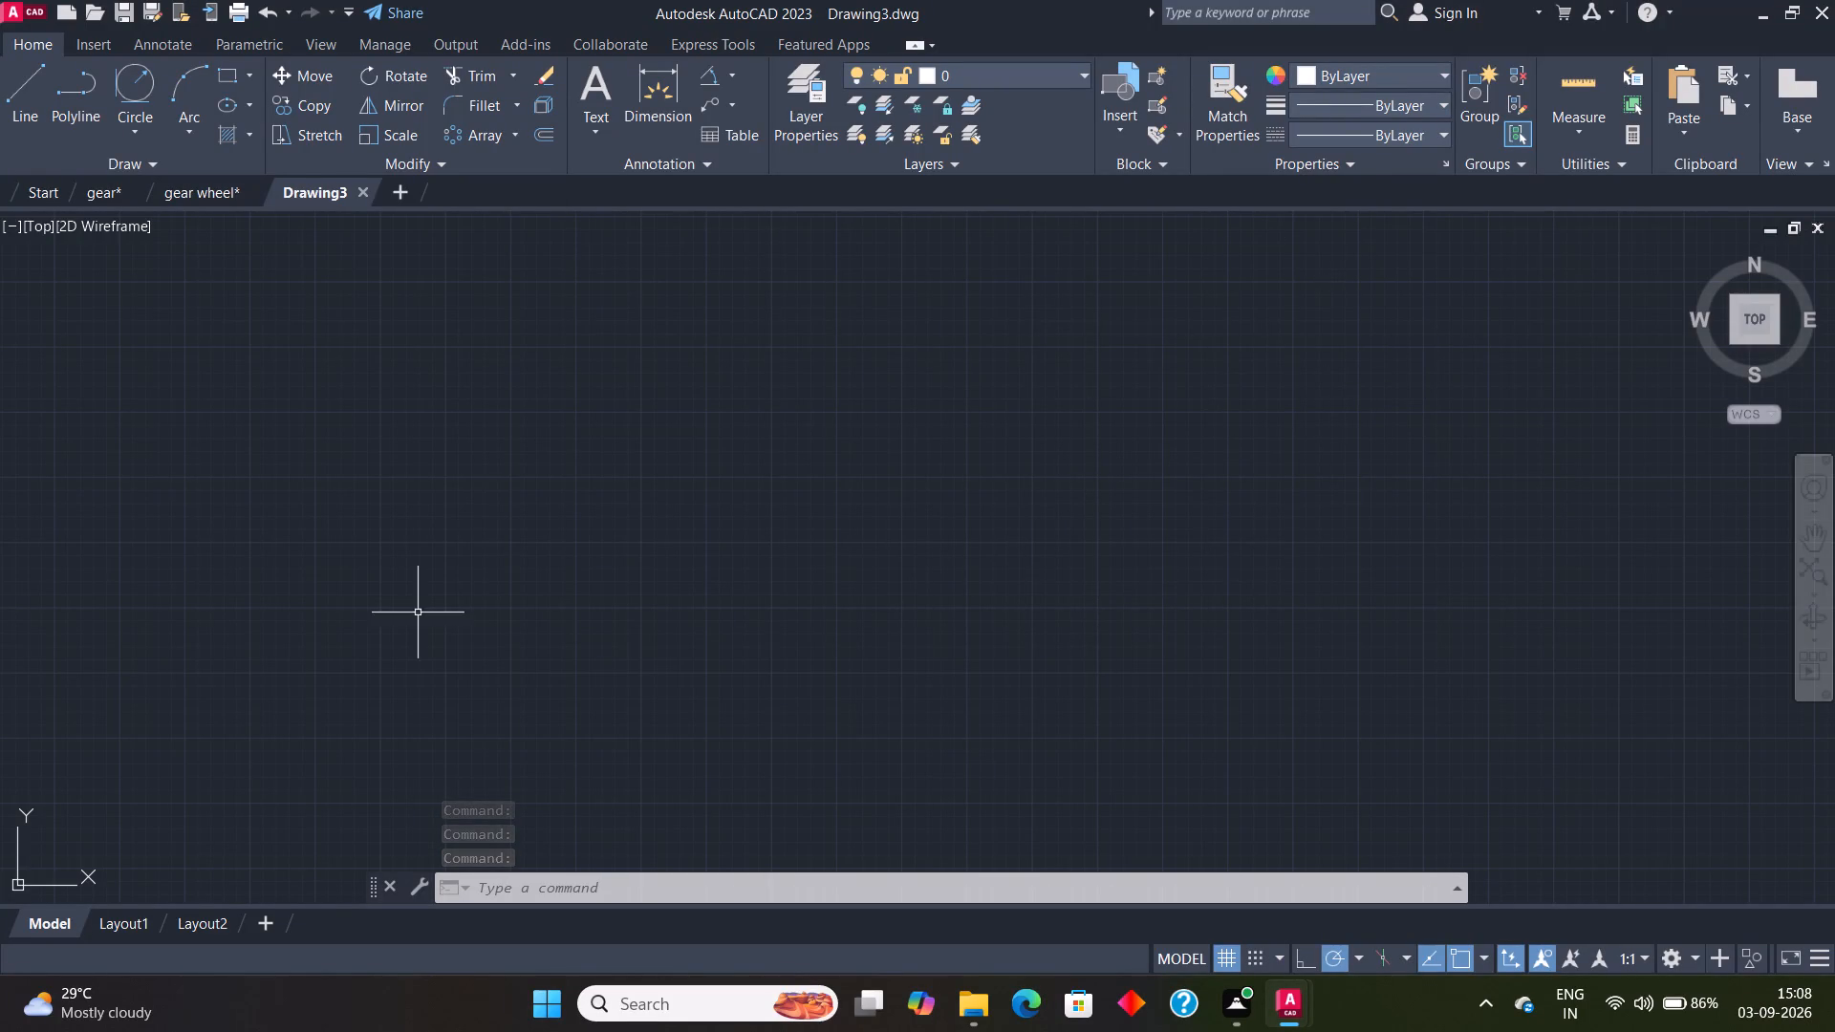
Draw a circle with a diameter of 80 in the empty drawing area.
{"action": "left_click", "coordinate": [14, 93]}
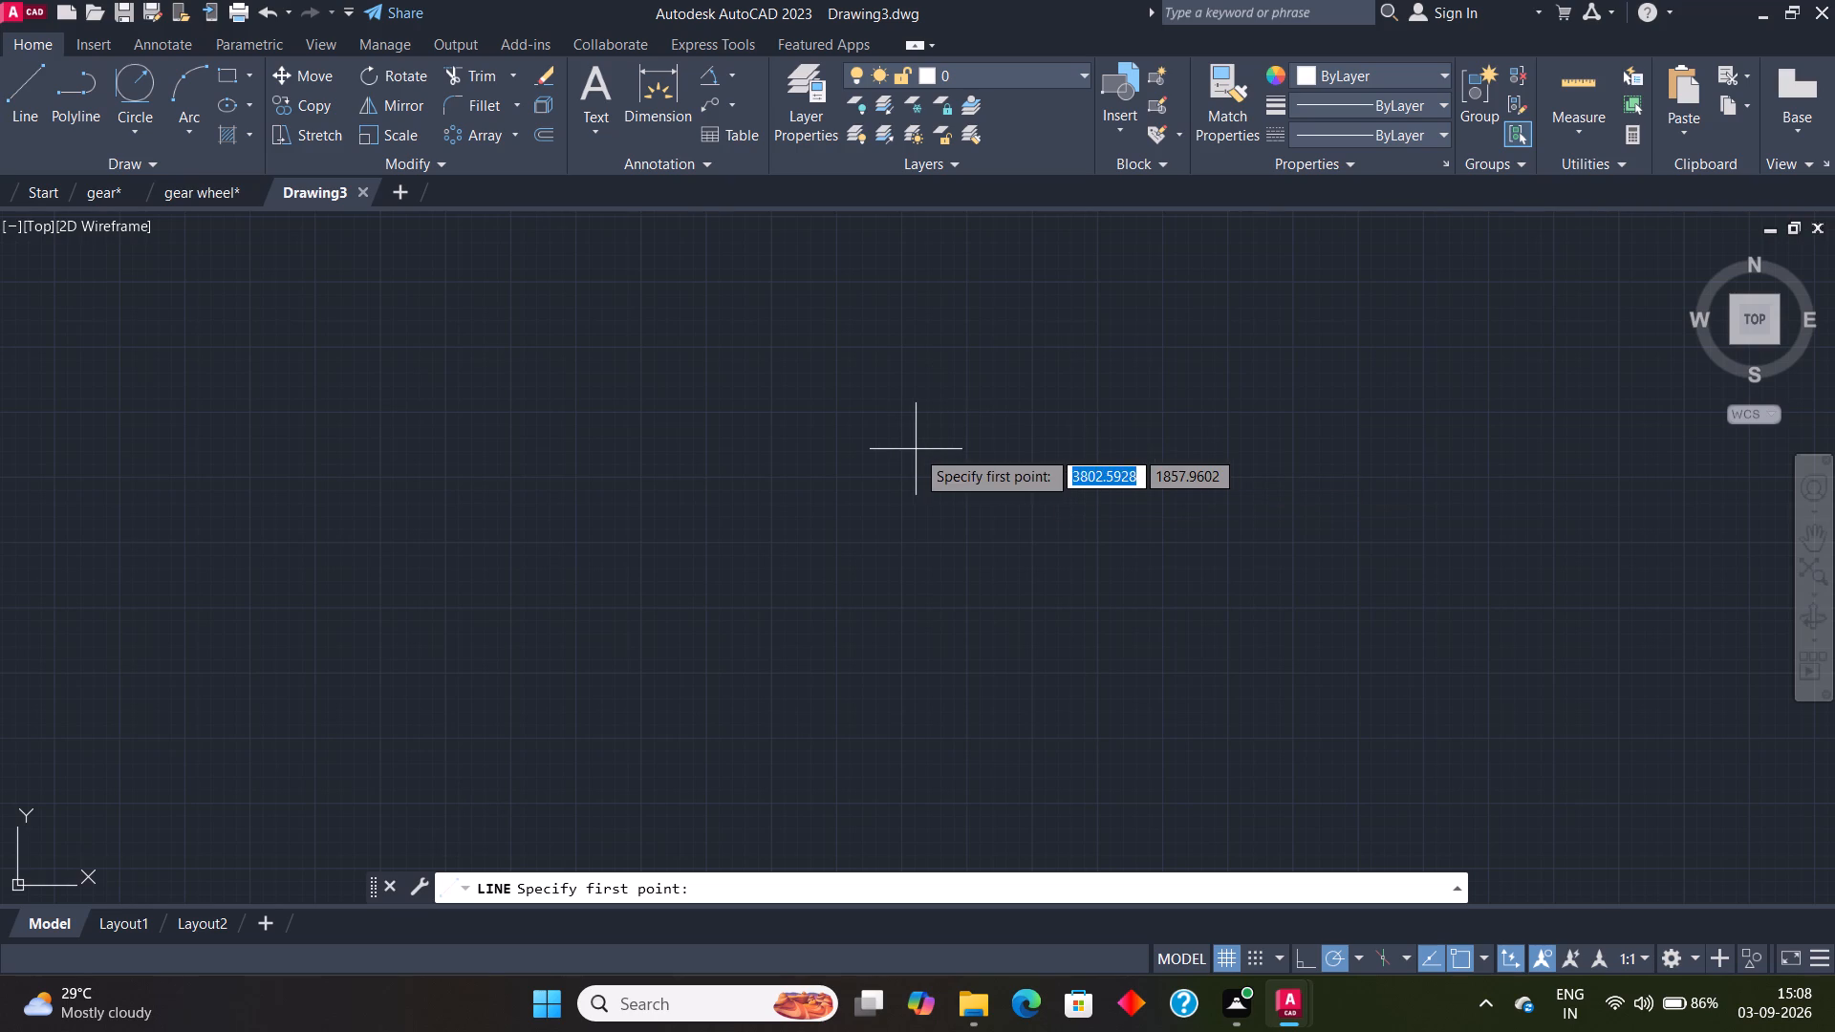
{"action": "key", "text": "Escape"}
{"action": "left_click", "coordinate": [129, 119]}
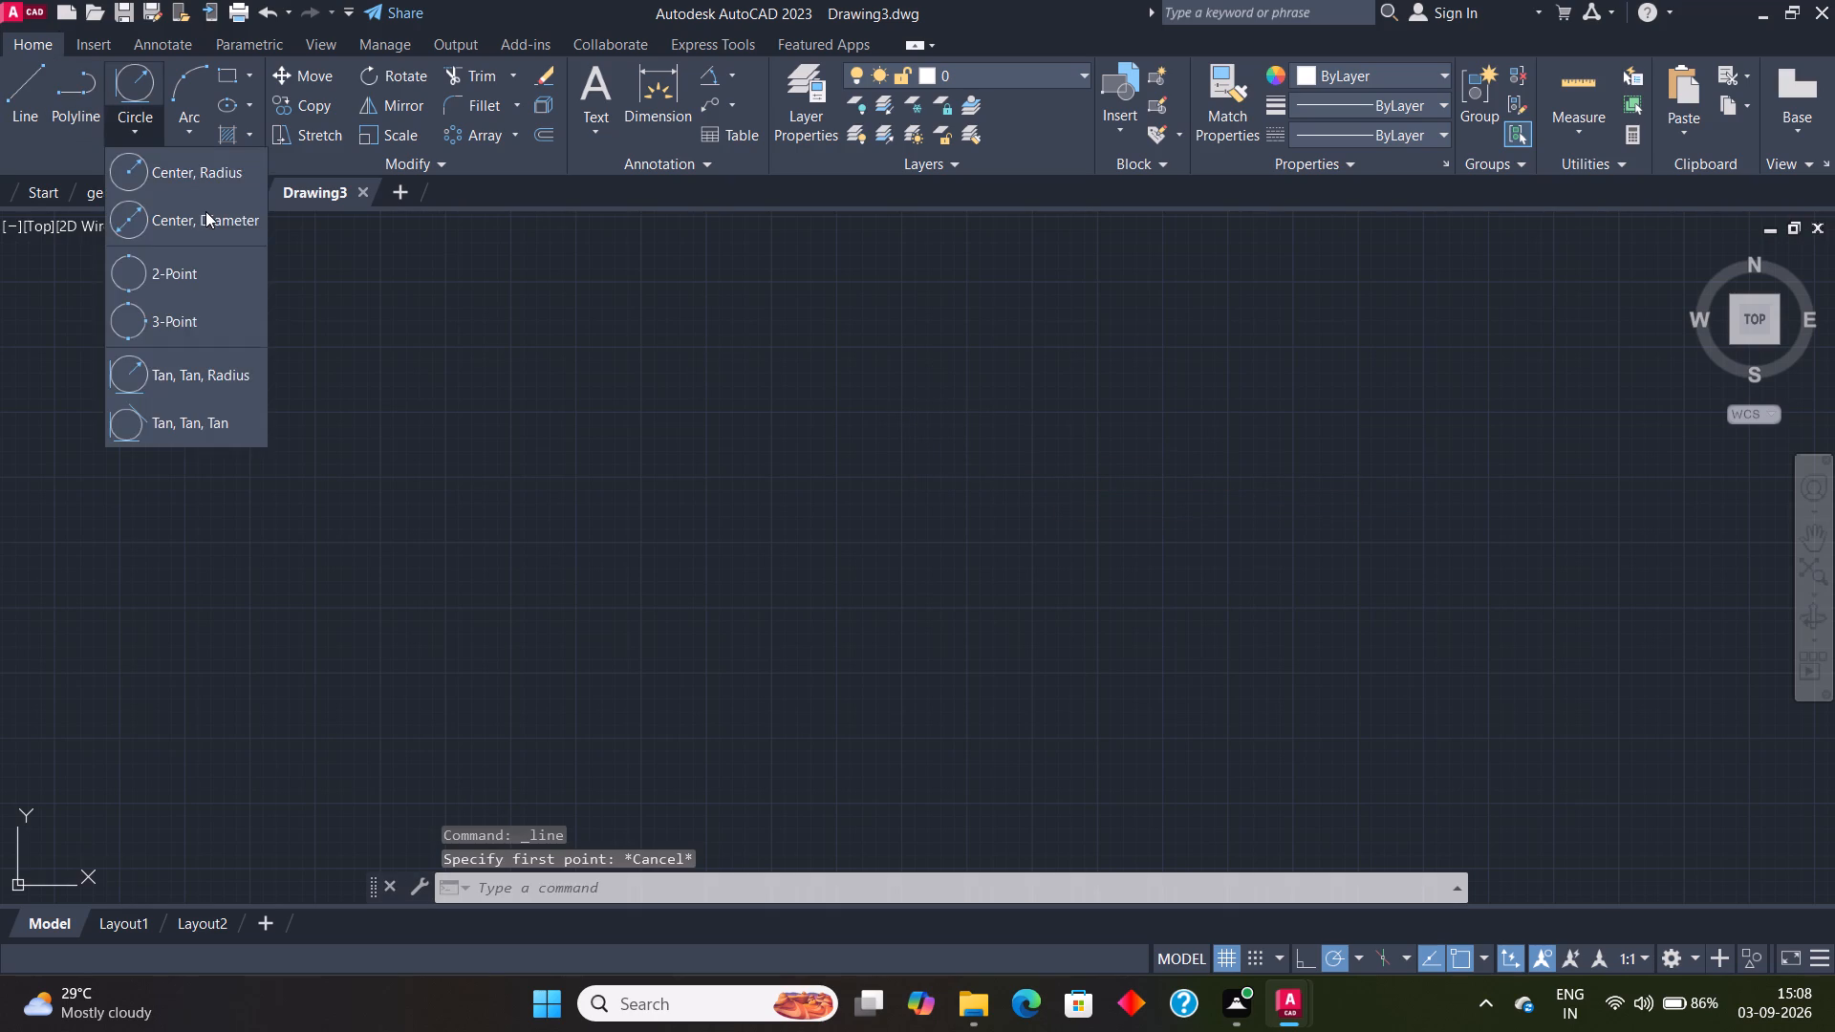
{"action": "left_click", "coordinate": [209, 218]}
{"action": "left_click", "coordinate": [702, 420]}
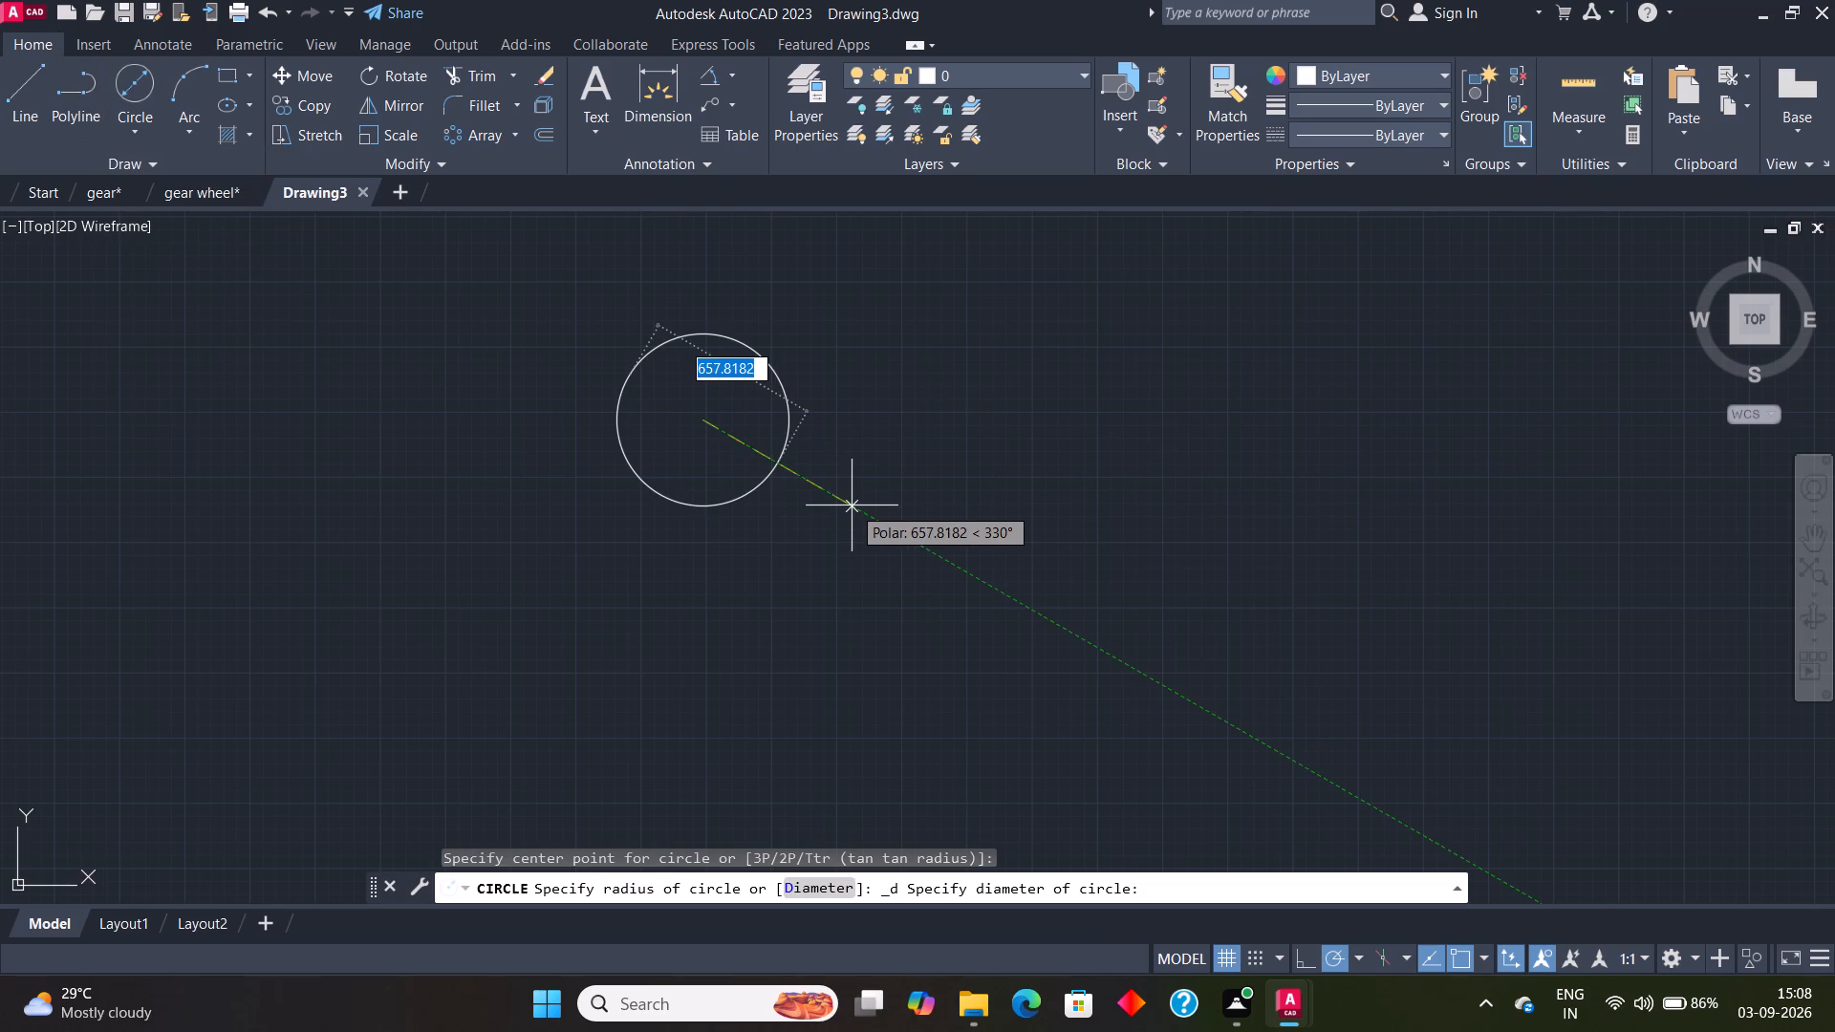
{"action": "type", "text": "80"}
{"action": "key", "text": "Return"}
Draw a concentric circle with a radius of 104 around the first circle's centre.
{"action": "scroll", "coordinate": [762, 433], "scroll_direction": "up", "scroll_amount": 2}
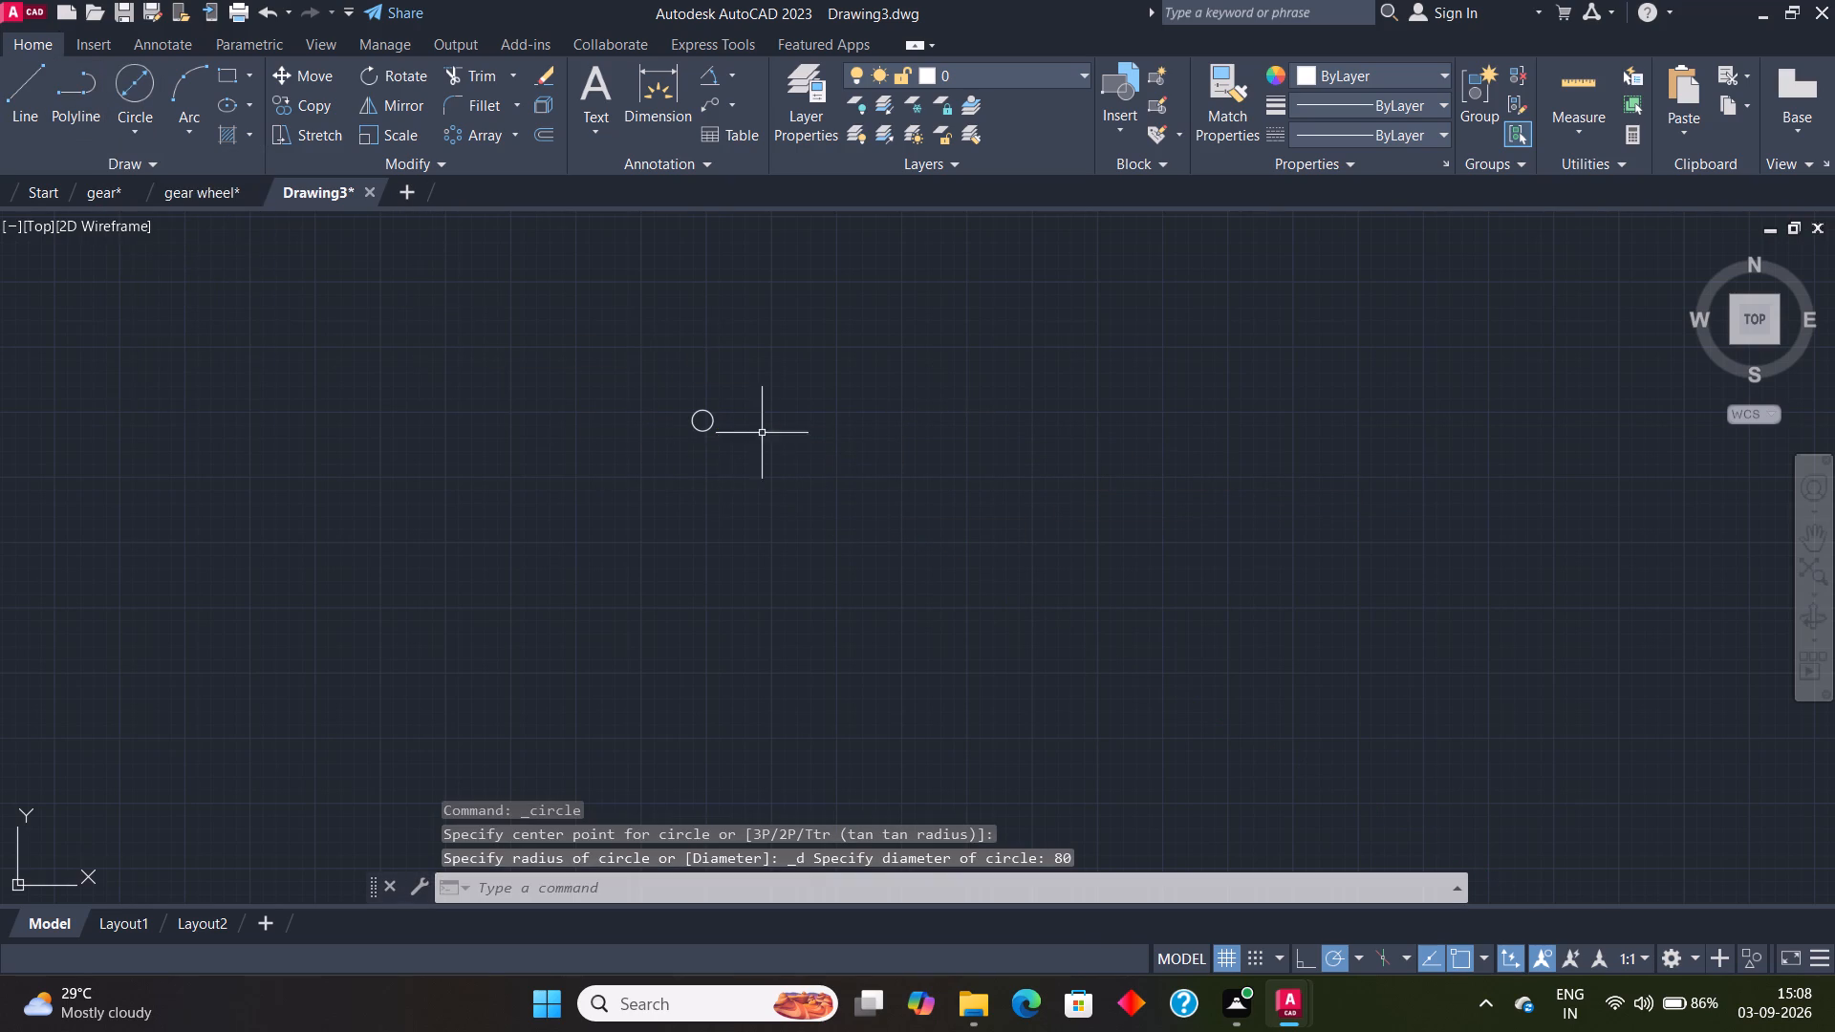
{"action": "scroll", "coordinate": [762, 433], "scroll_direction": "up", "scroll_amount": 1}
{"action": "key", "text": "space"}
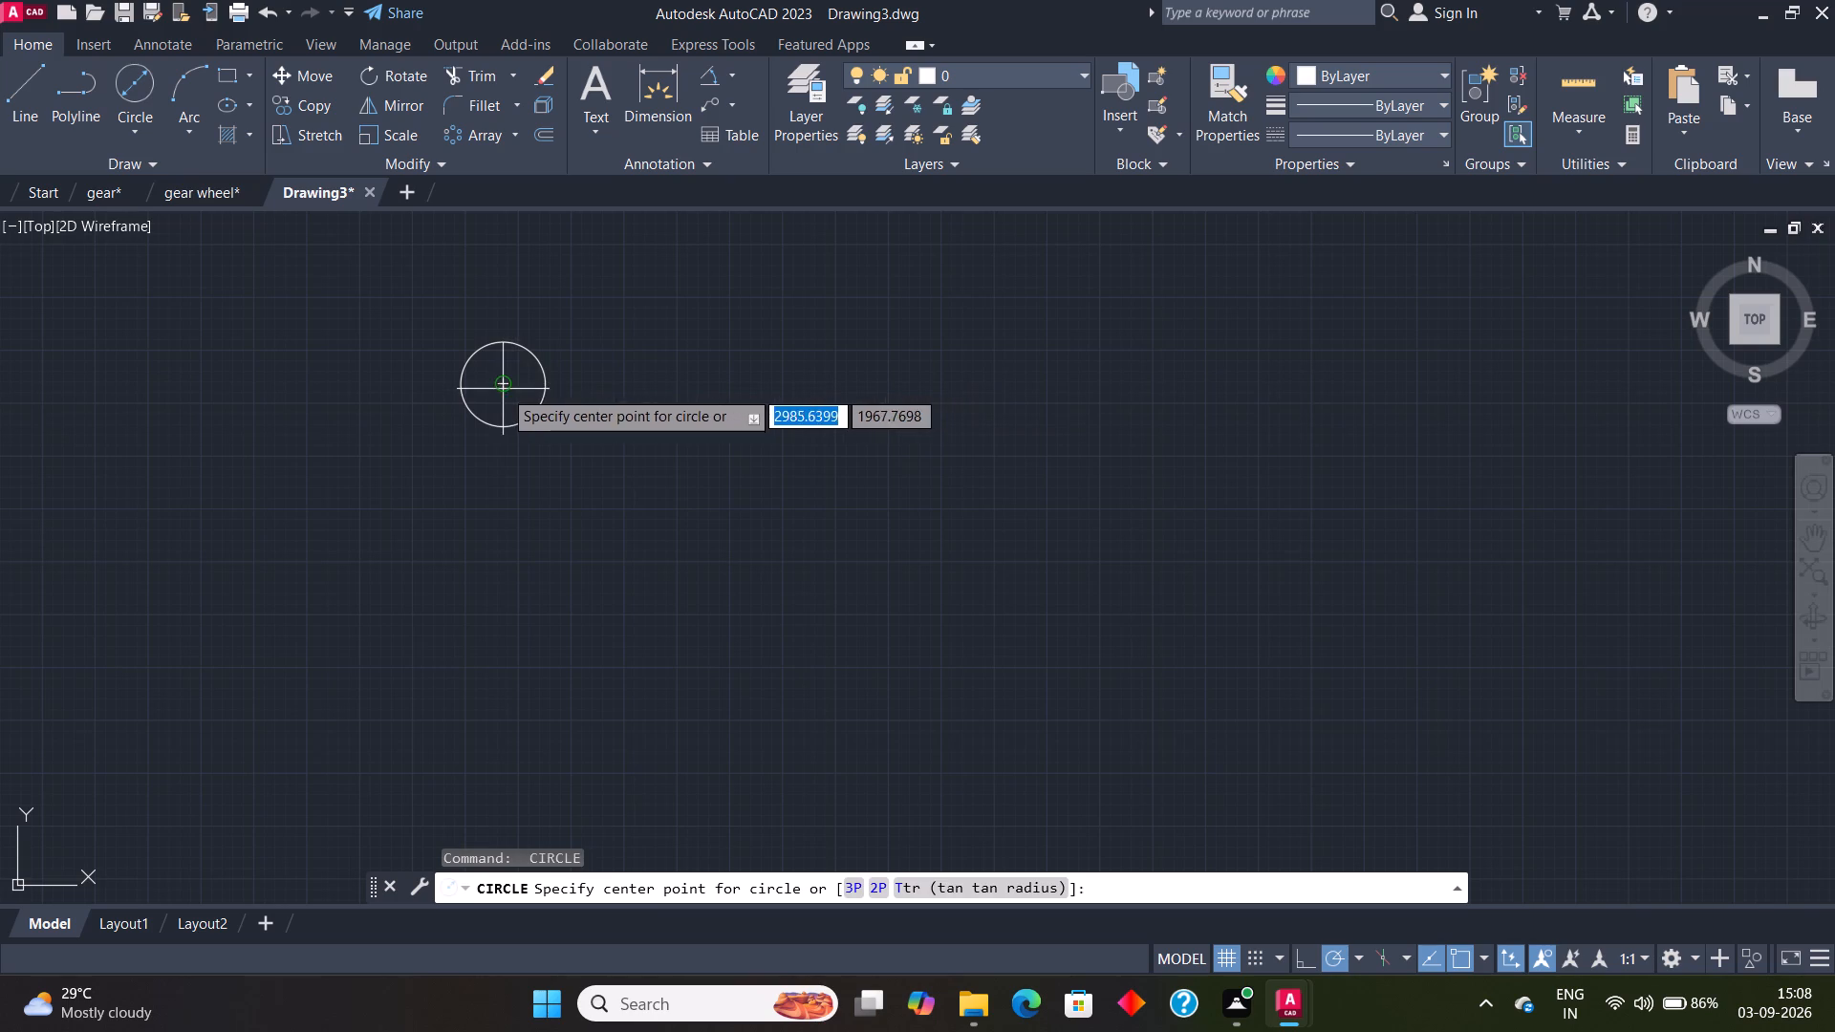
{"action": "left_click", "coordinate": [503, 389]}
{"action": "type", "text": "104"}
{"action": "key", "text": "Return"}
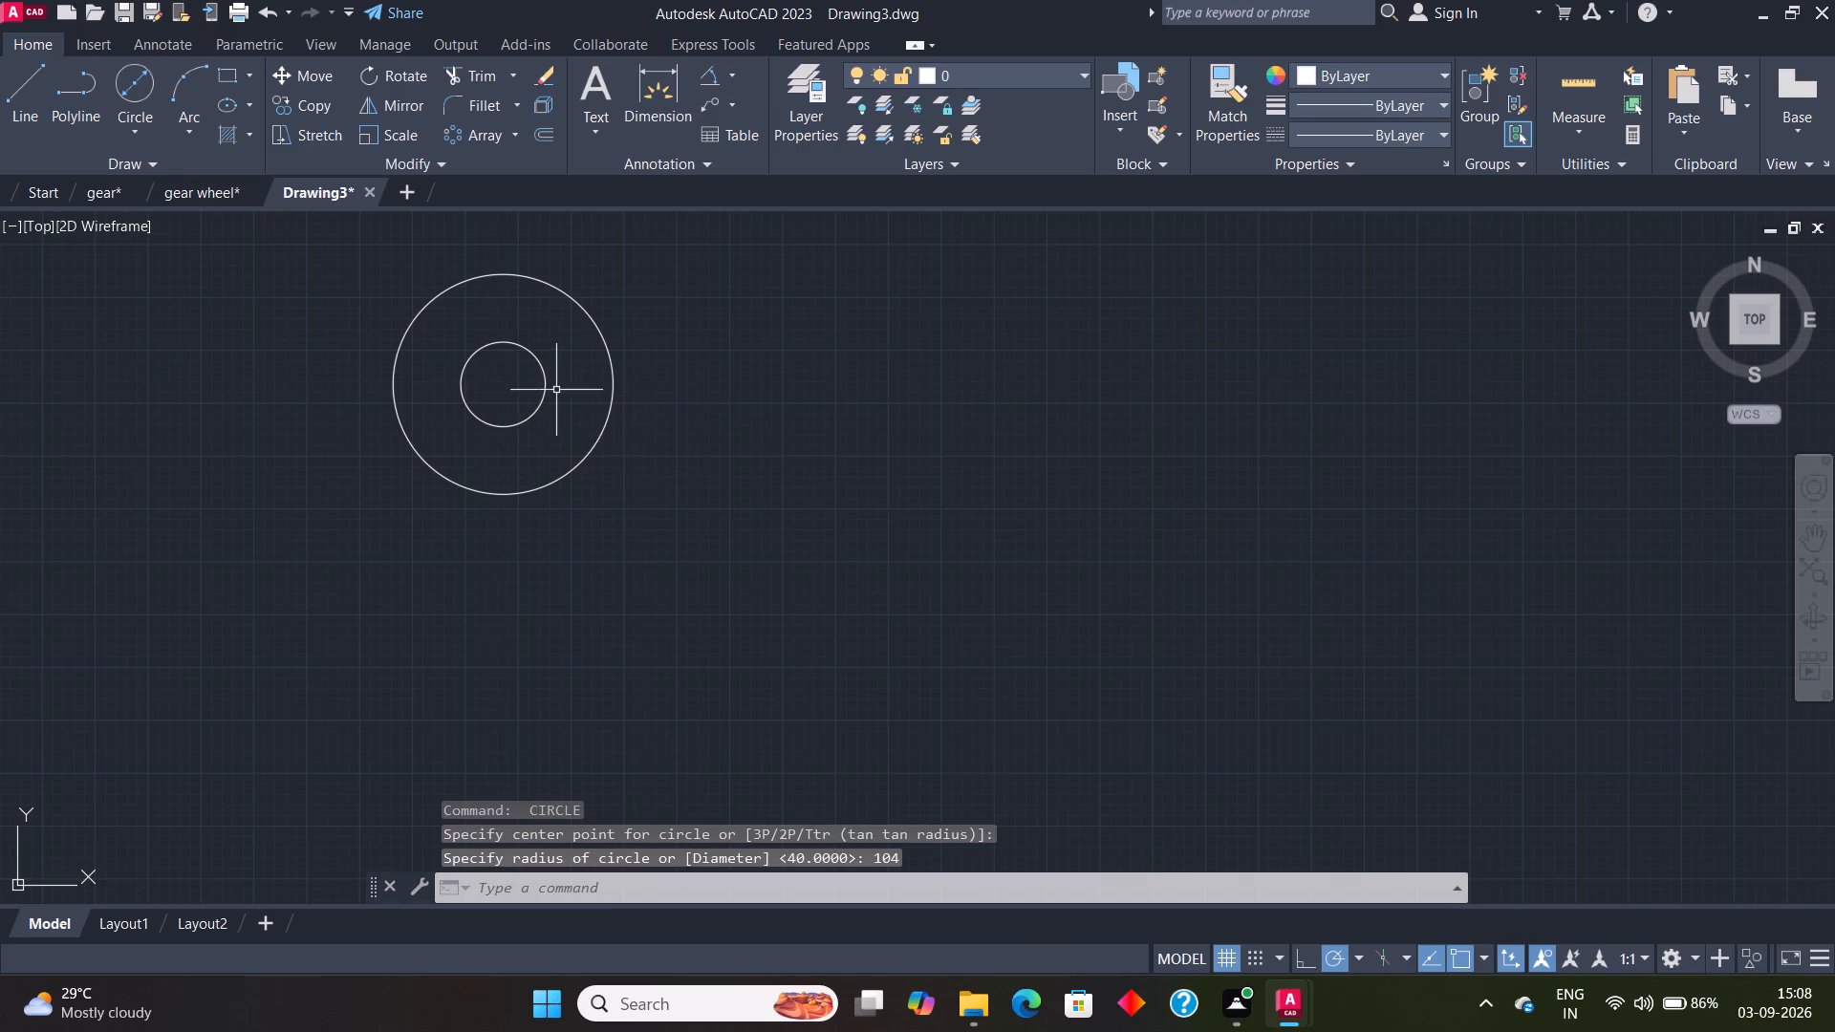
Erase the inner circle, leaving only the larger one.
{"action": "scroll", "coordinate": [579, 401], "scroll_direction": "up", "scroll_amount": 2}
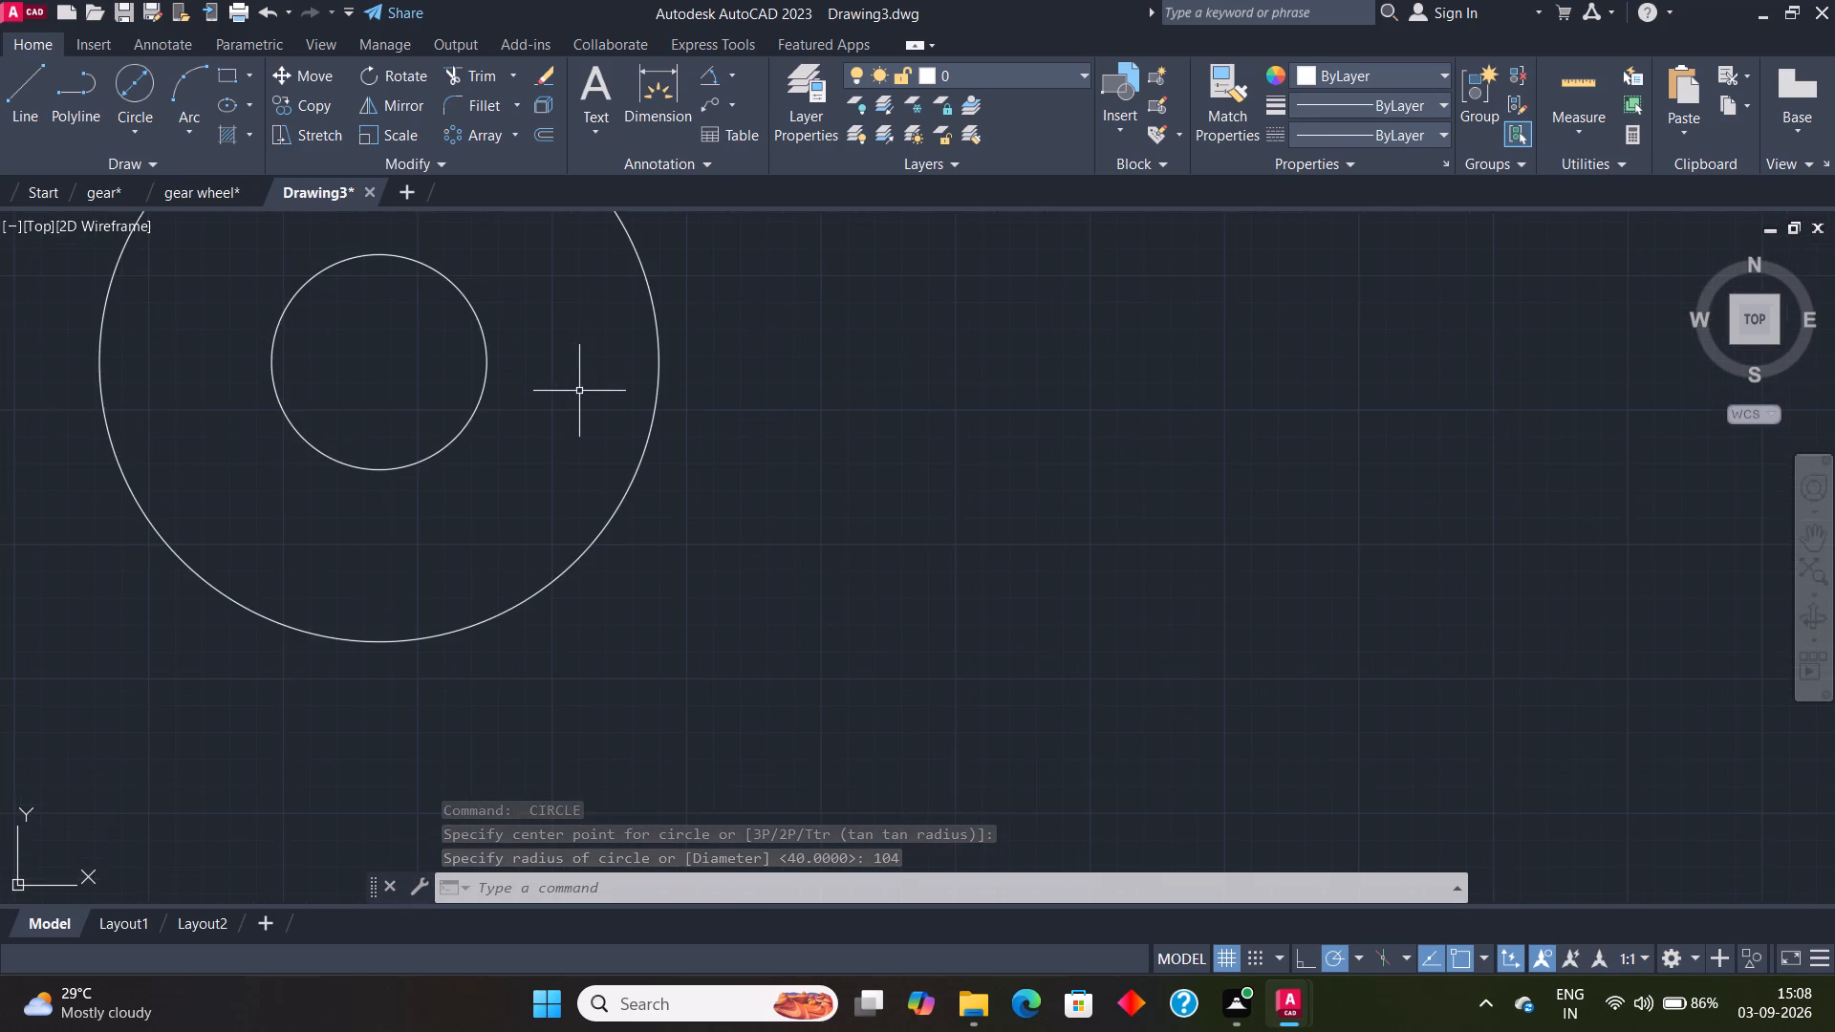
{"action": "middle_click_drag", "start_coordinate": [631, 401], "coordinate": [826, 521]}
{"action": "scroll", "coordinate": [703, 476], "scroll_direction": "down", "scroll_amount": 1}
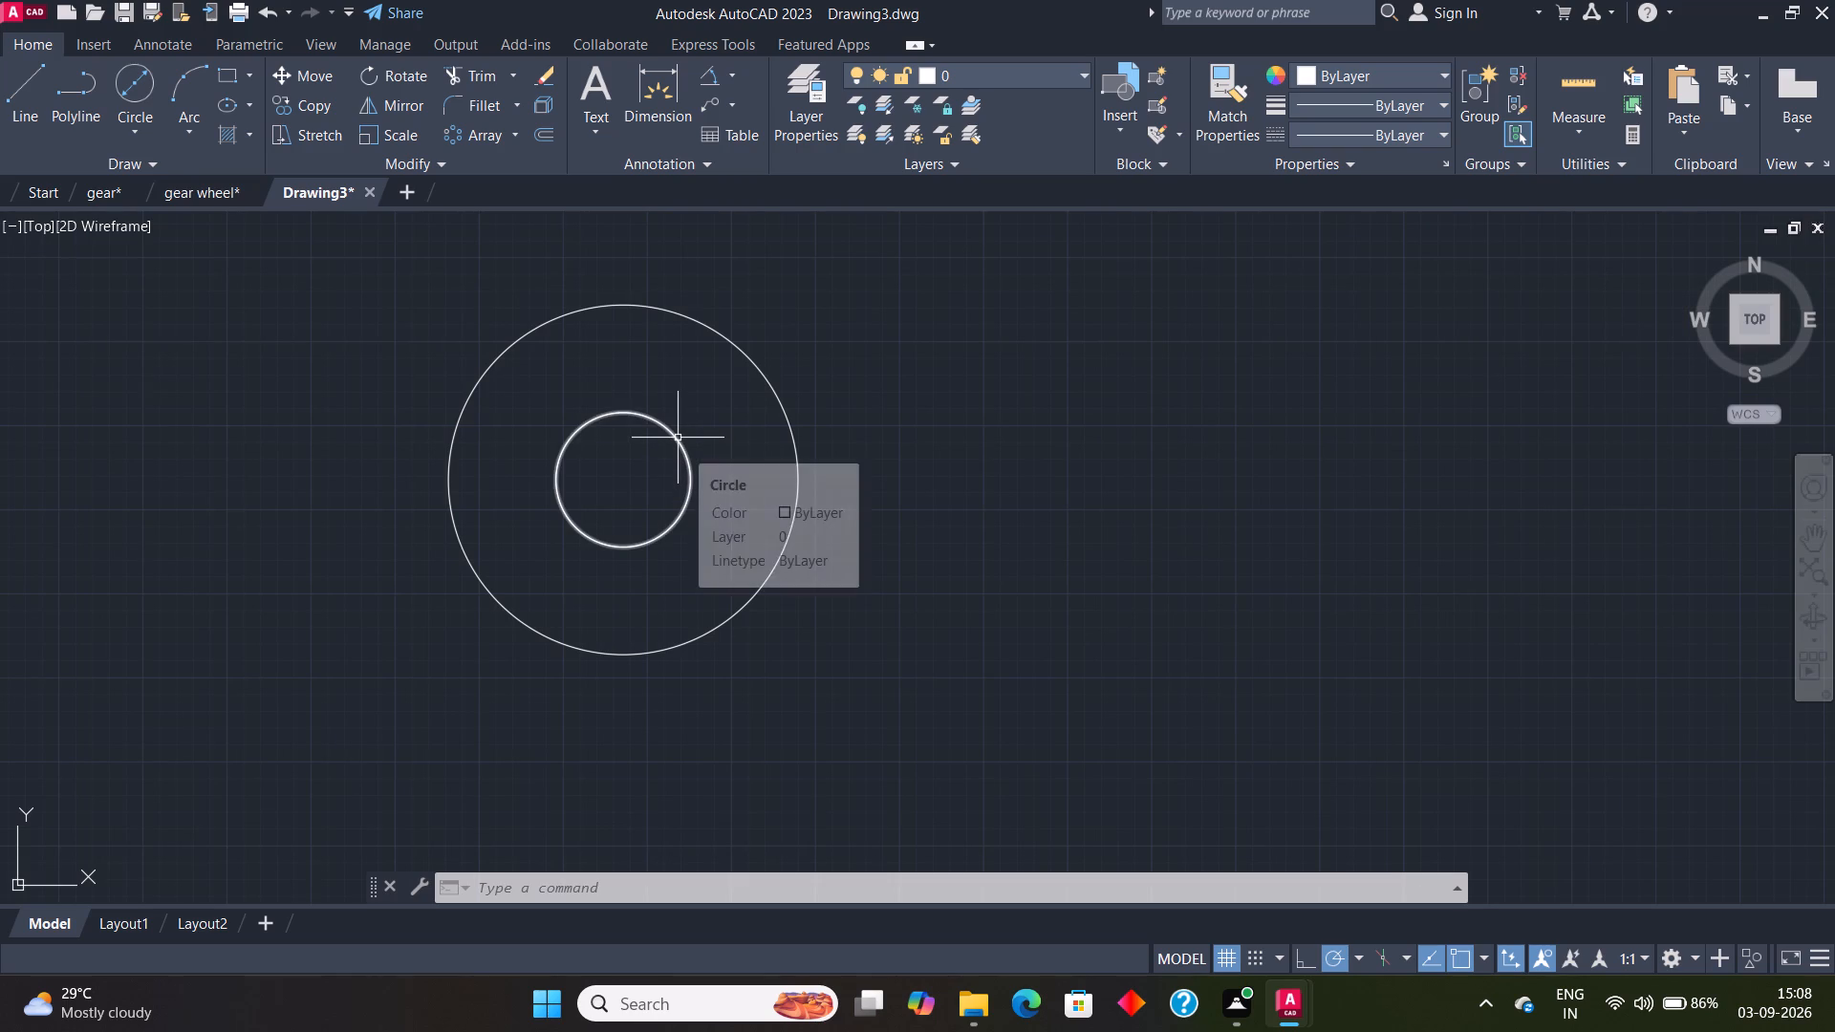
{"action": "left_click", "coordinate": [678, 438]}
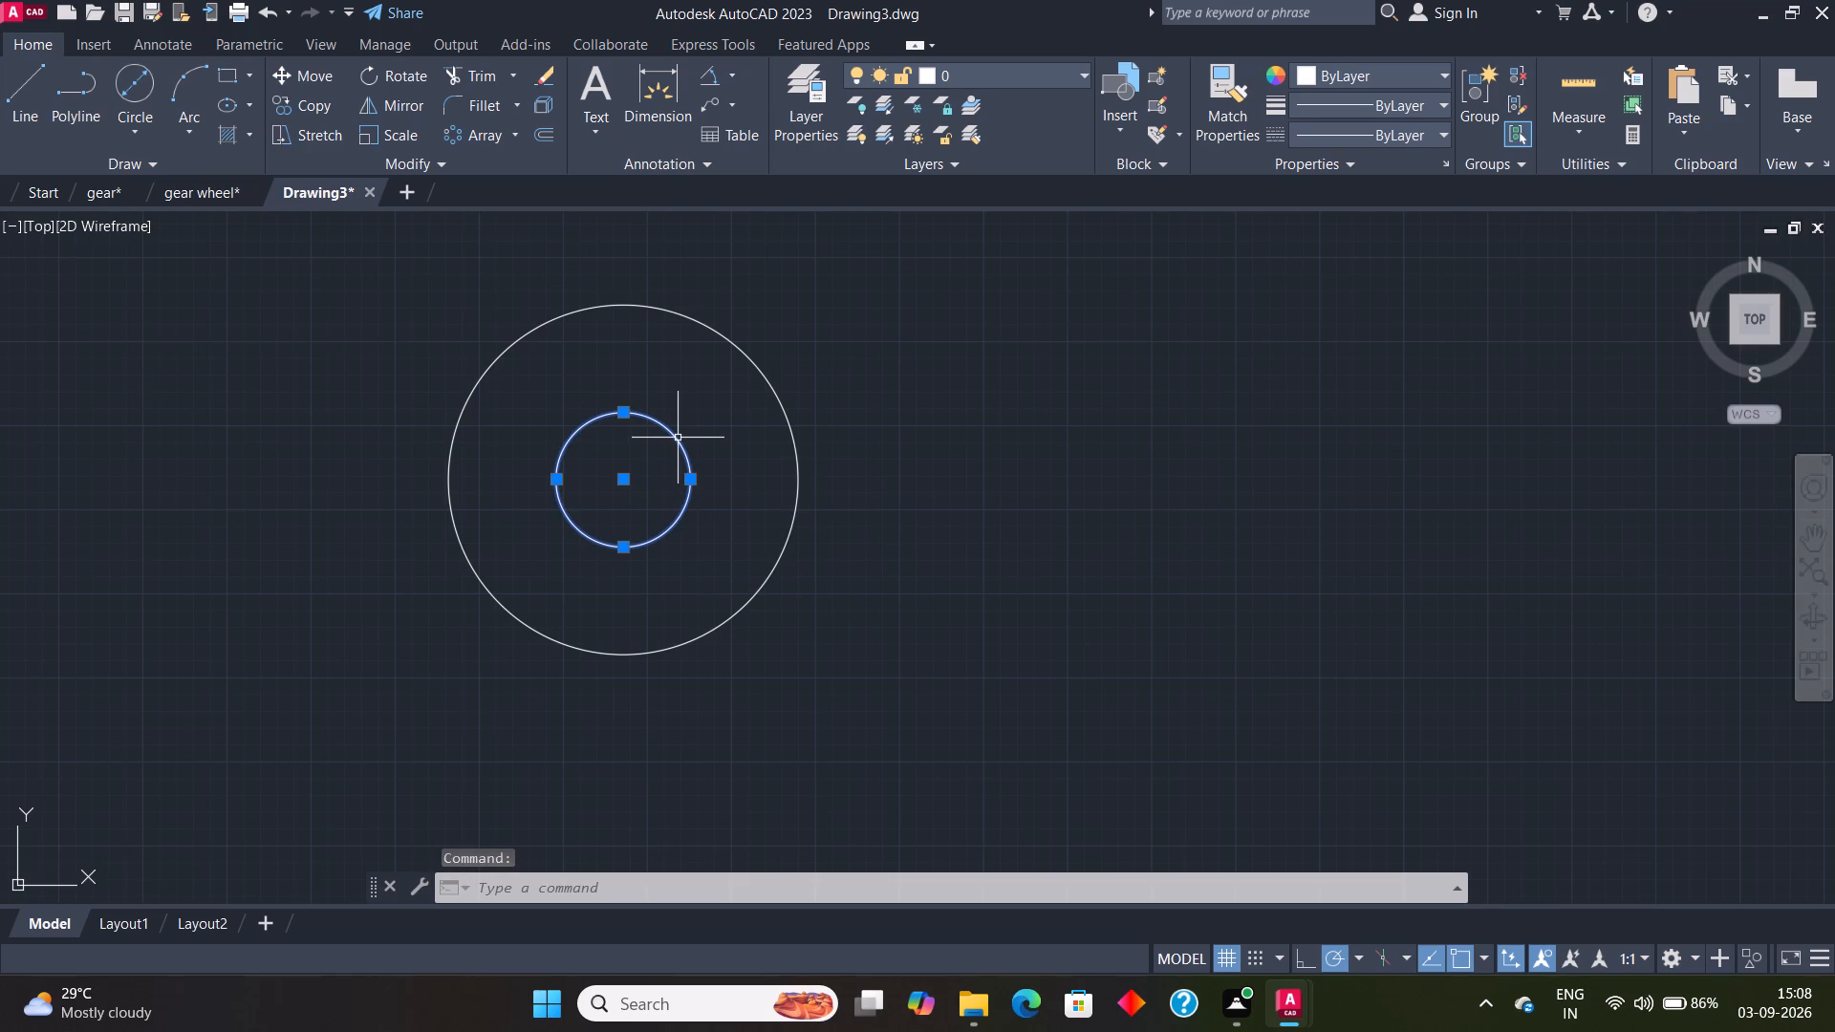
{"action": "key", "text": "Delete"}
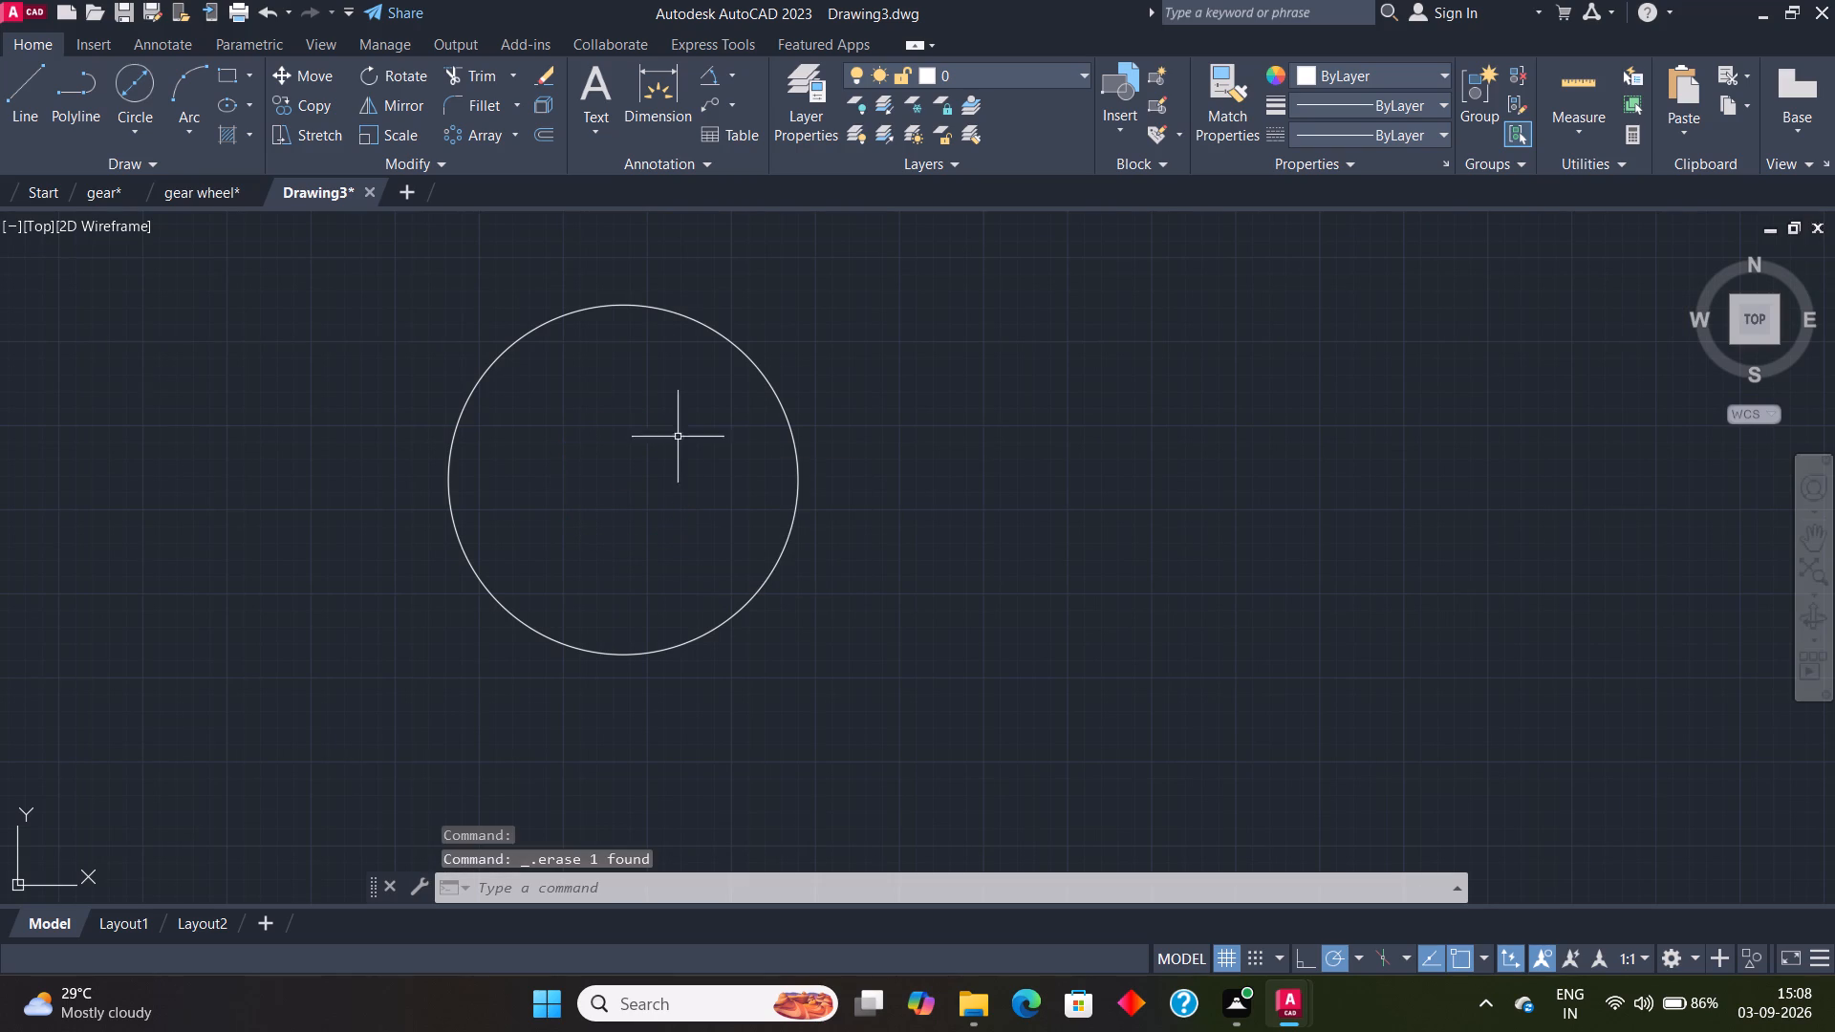
Draw a circle with a diameter of 80 from the centre of the large circle.
{"action": "left_click", "coordinate": [139, 90]}
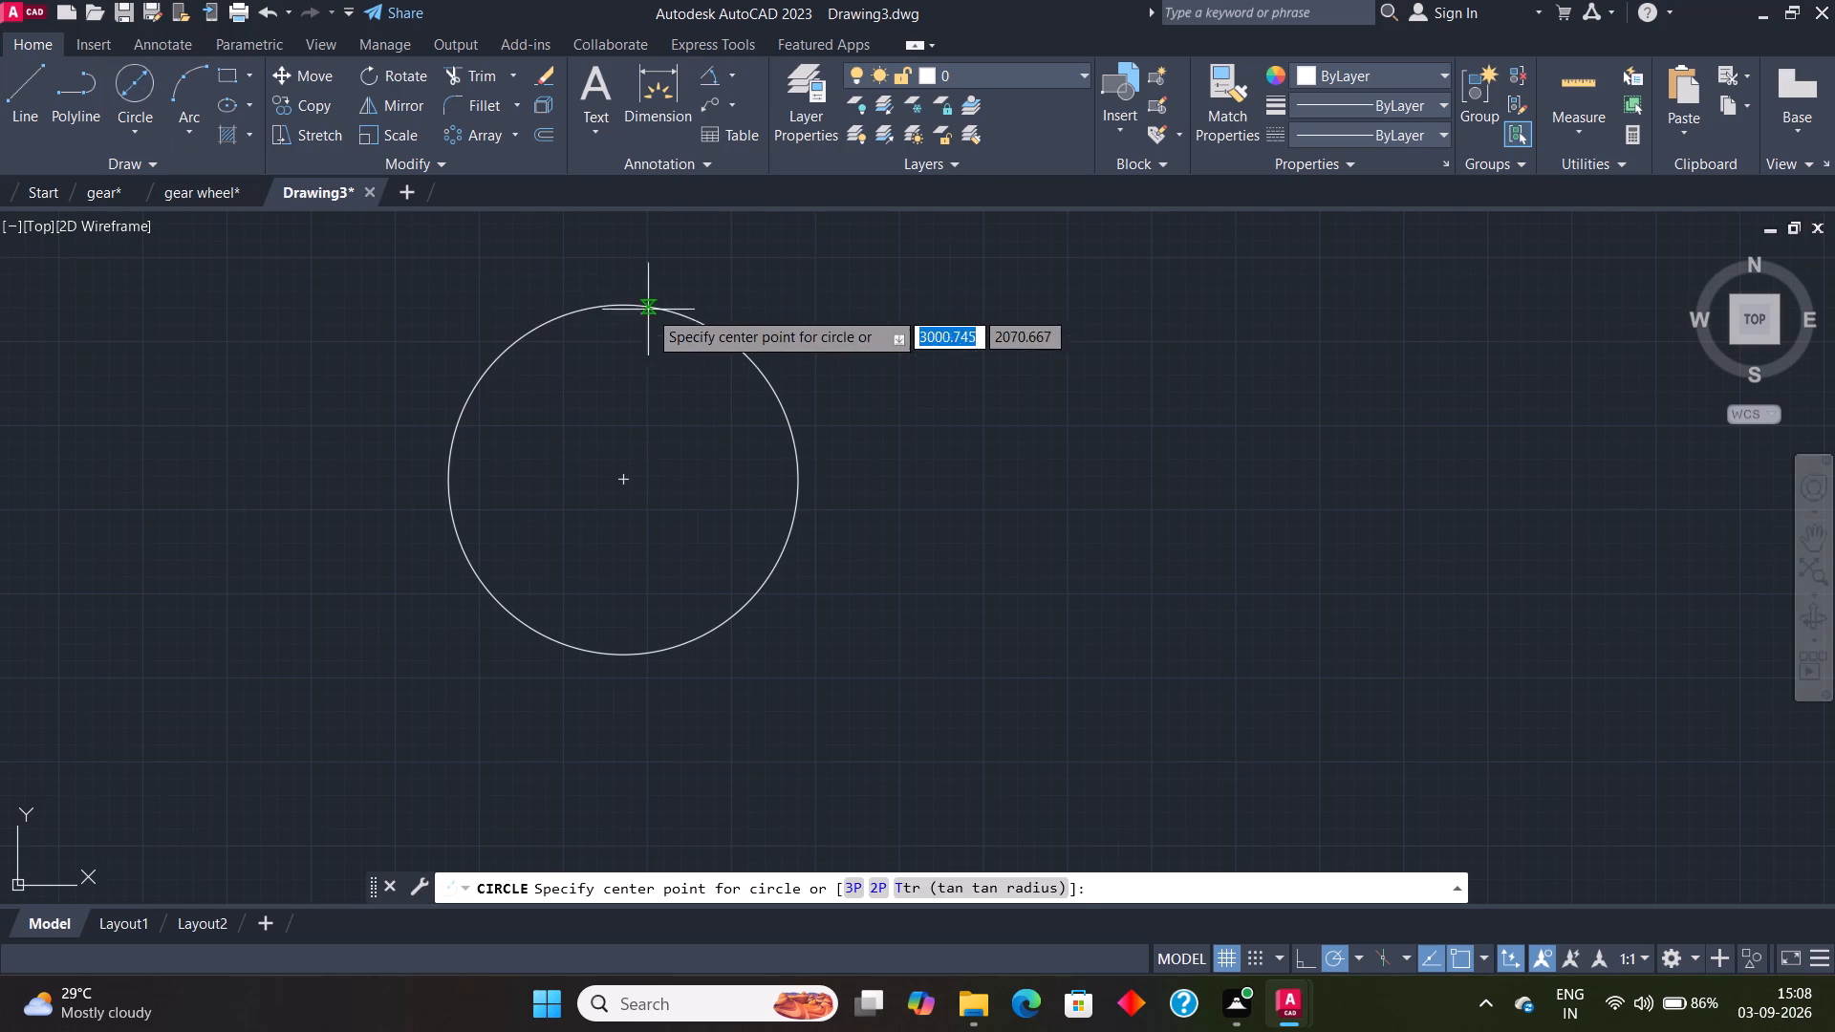
{"action": "left_click", "coordinate": [619, 481]}
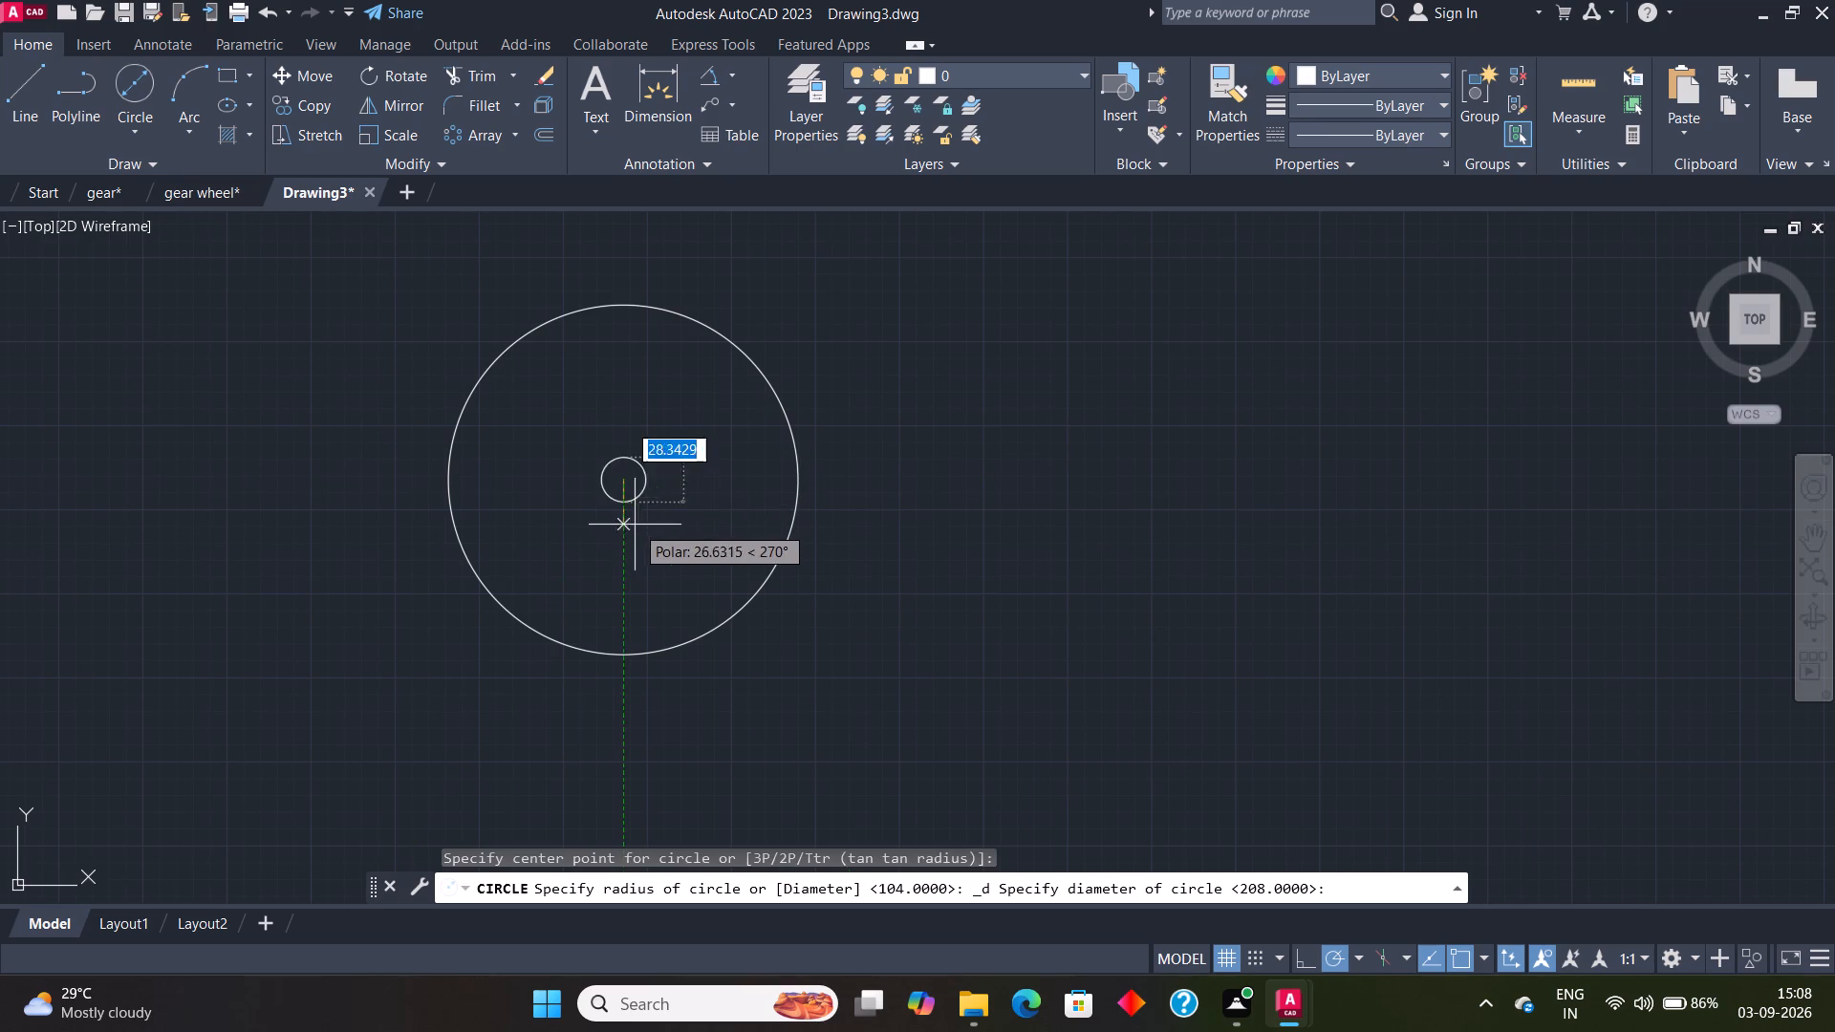
{"action": "type", "text": "80"}
{"action": "key", "text": "Return"}
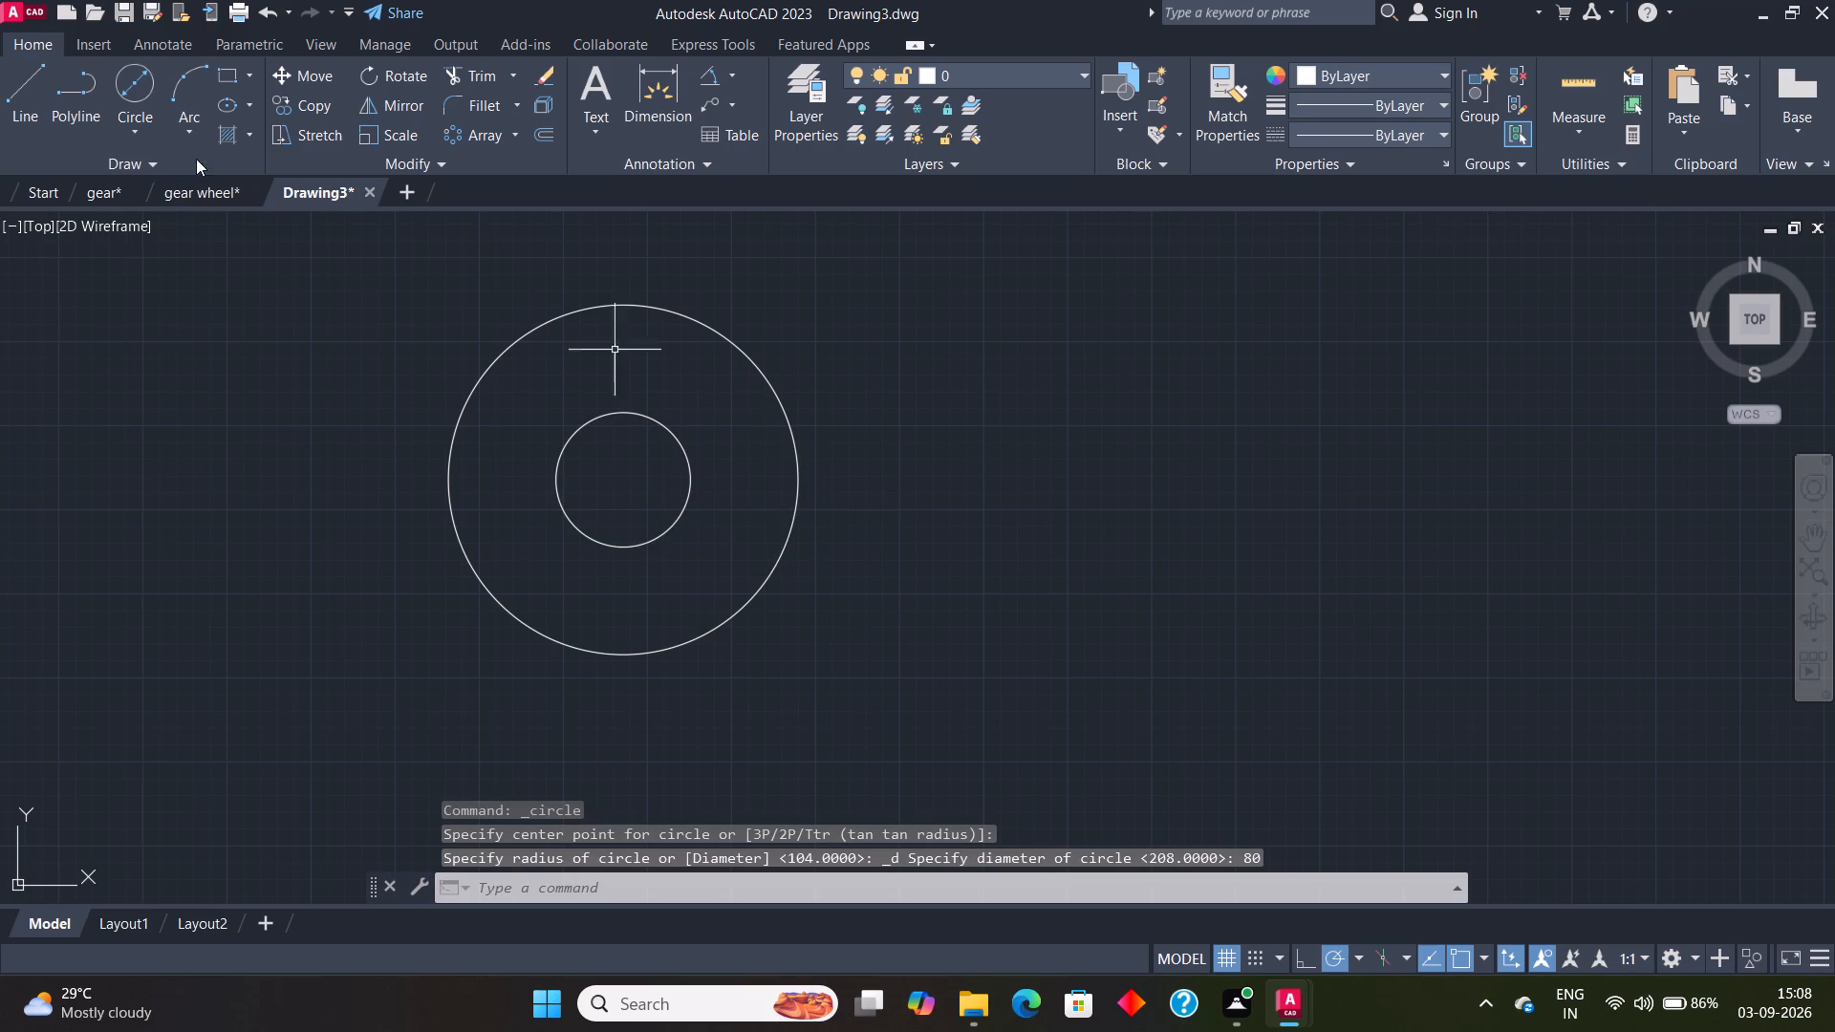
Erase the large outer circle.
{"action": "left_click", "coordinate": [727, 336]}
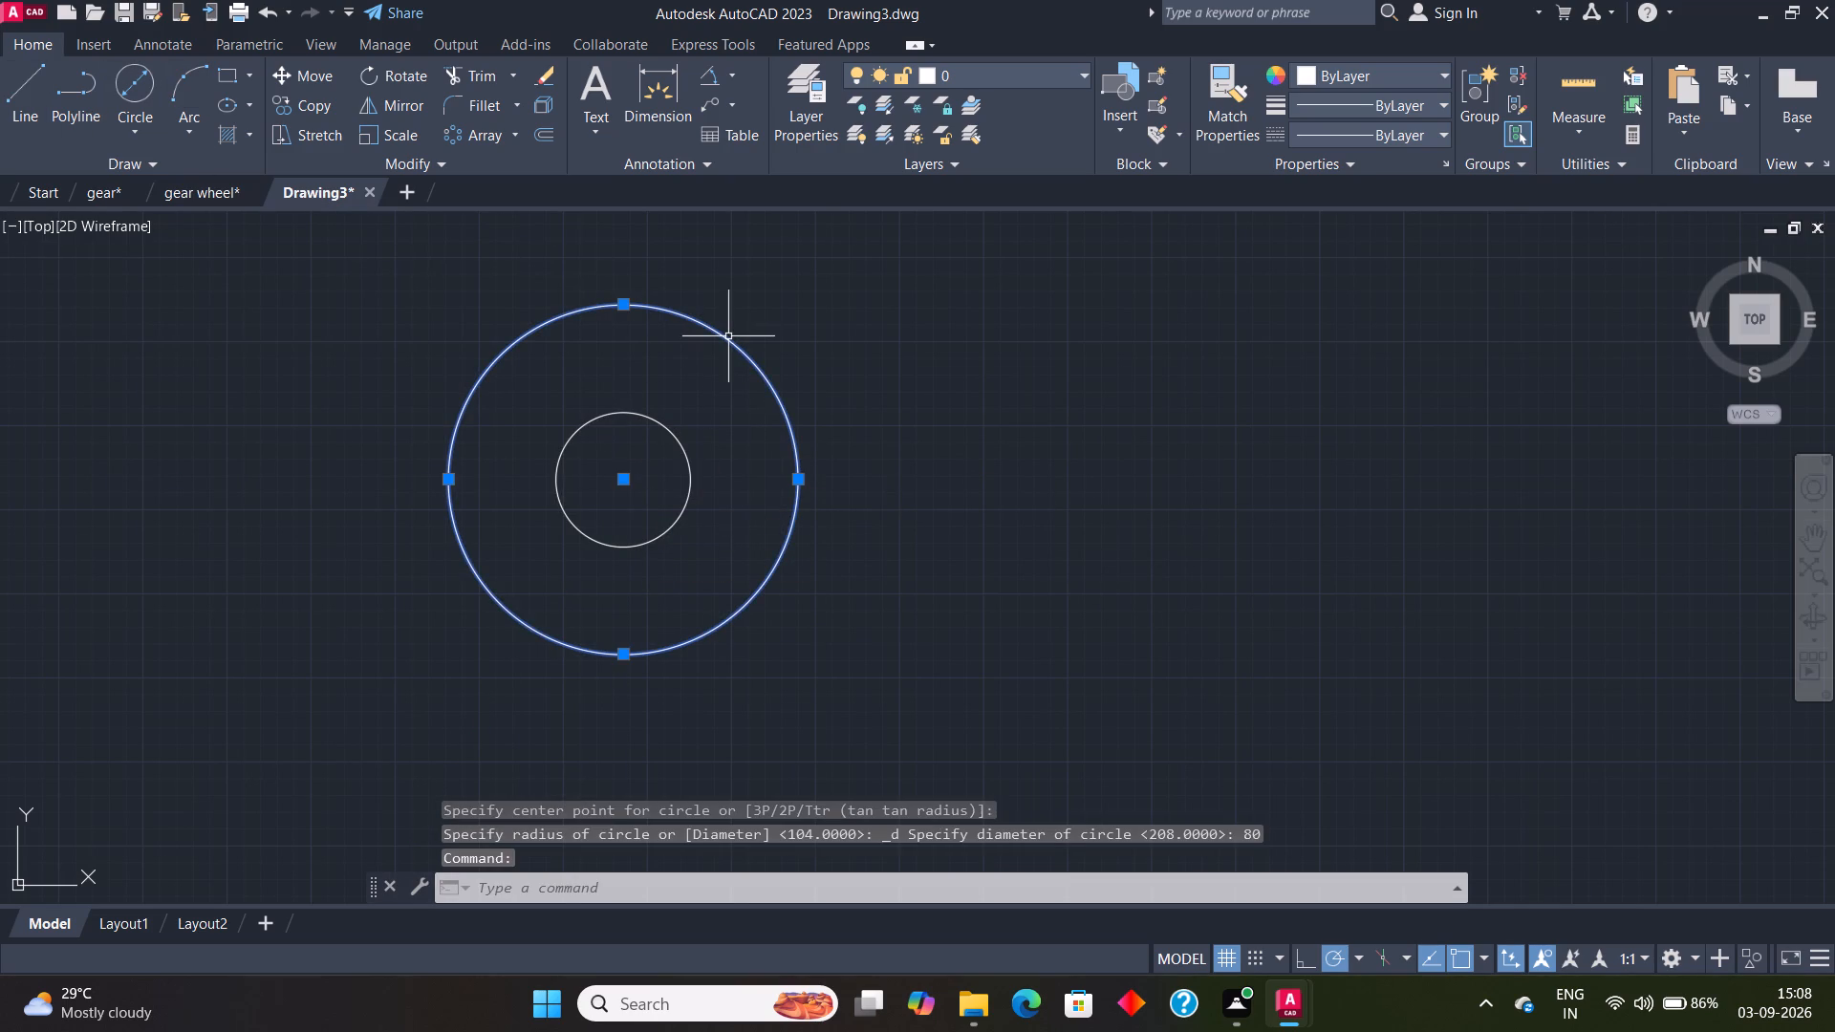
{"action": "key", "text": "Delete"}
Draw a concentric circle with a diameter of 104 around the remaining circle's centre.
{"action": "left_click", "coordinate": [118, 100]}
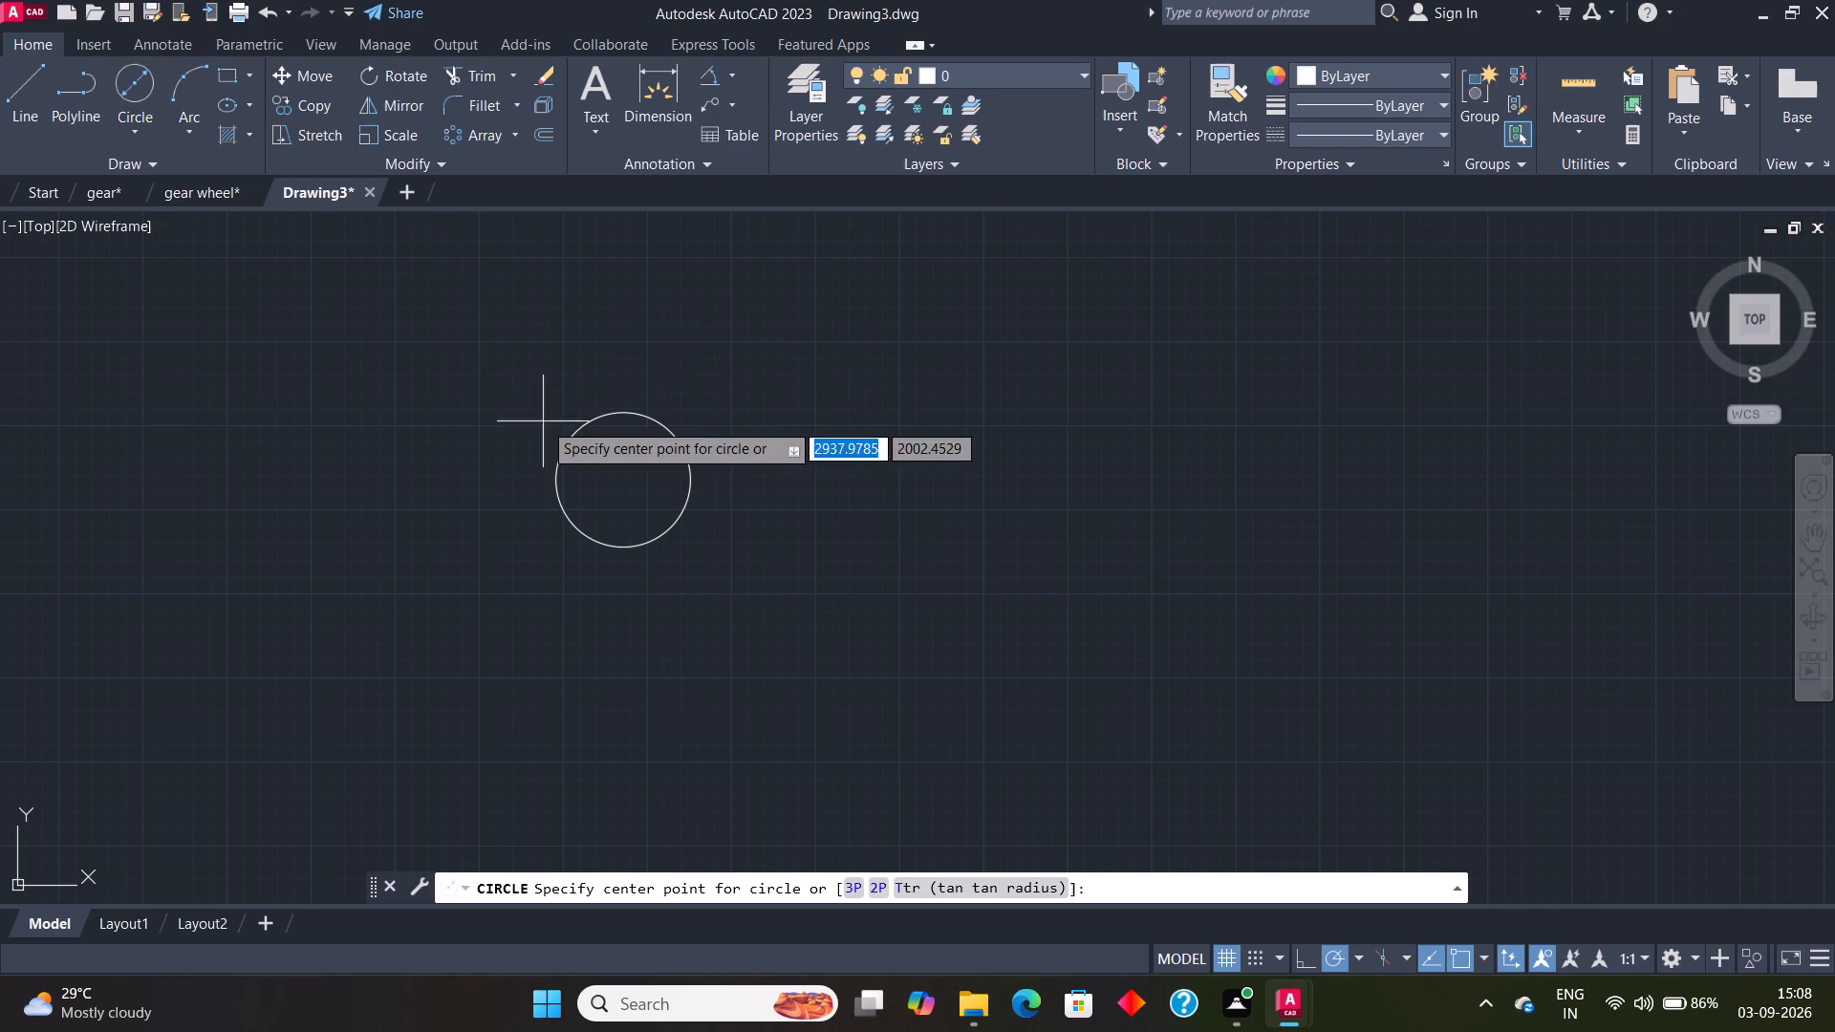
{"action": "scroll", "coordinate": [543, 421], "scroll_direction": "up", "scroll_amount": 2}
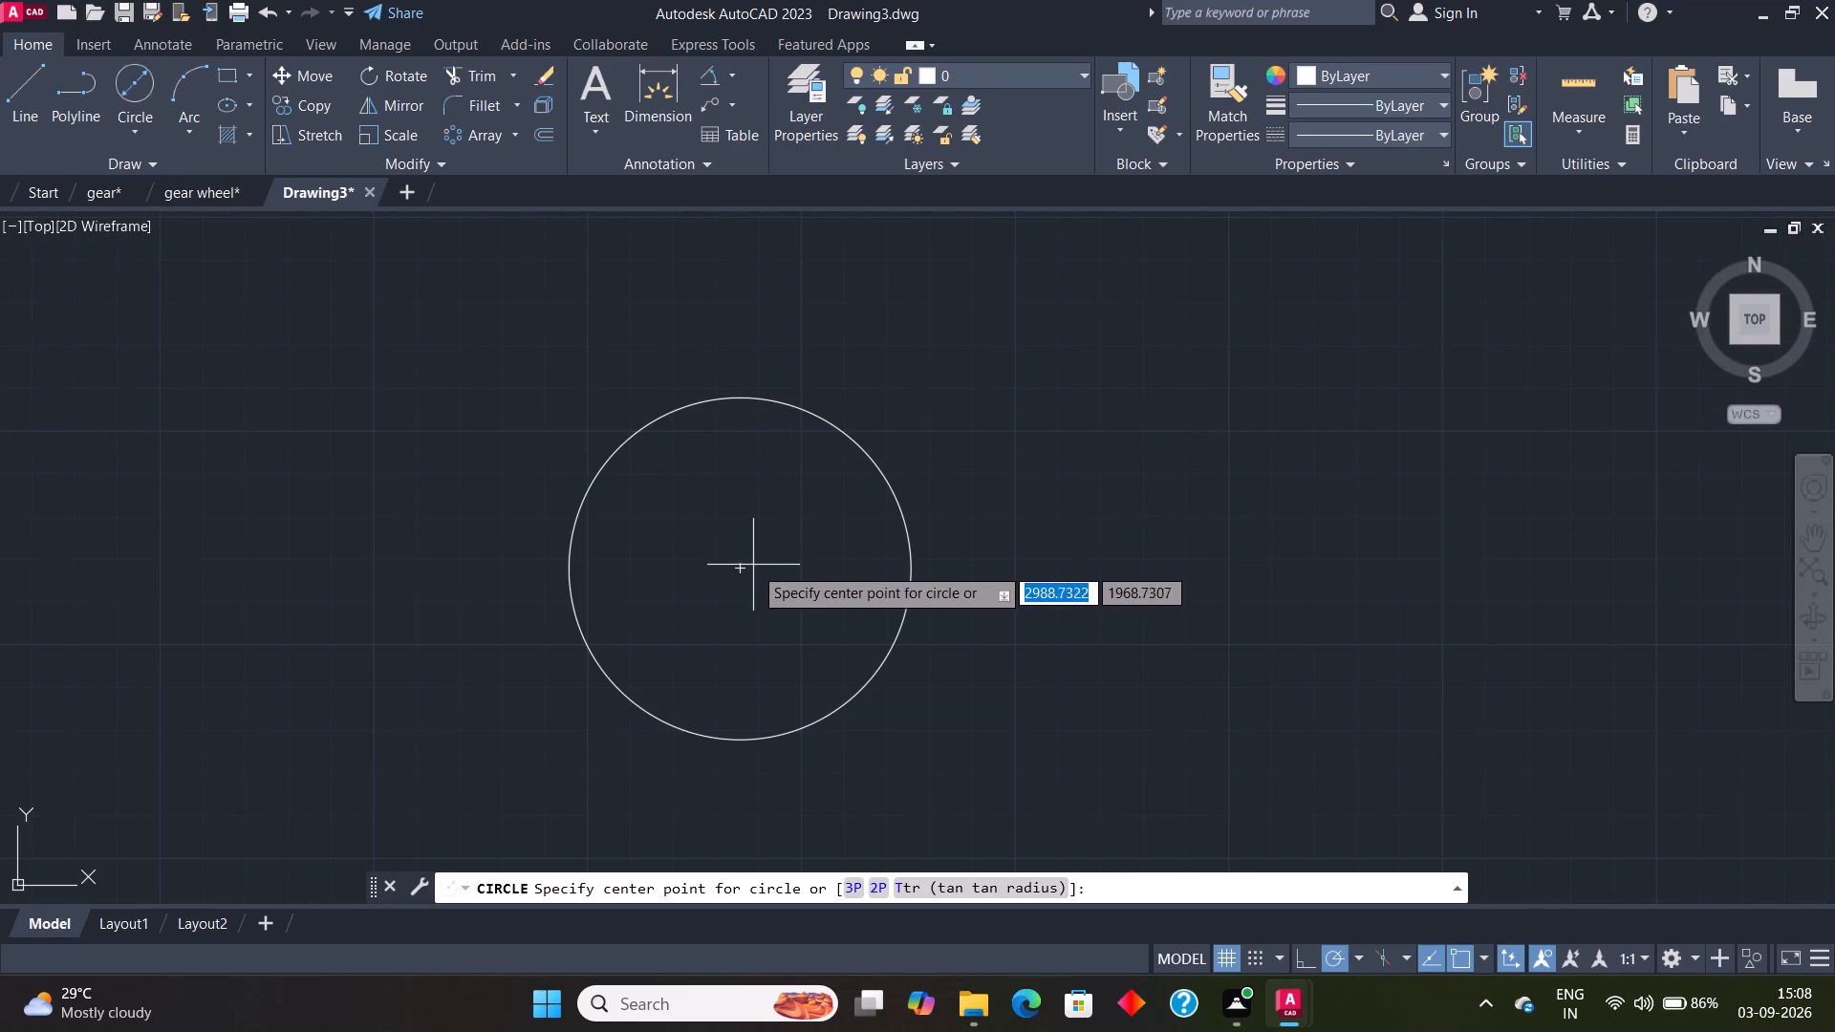
{"action": "left_click", "coordinate": [748, 574]}
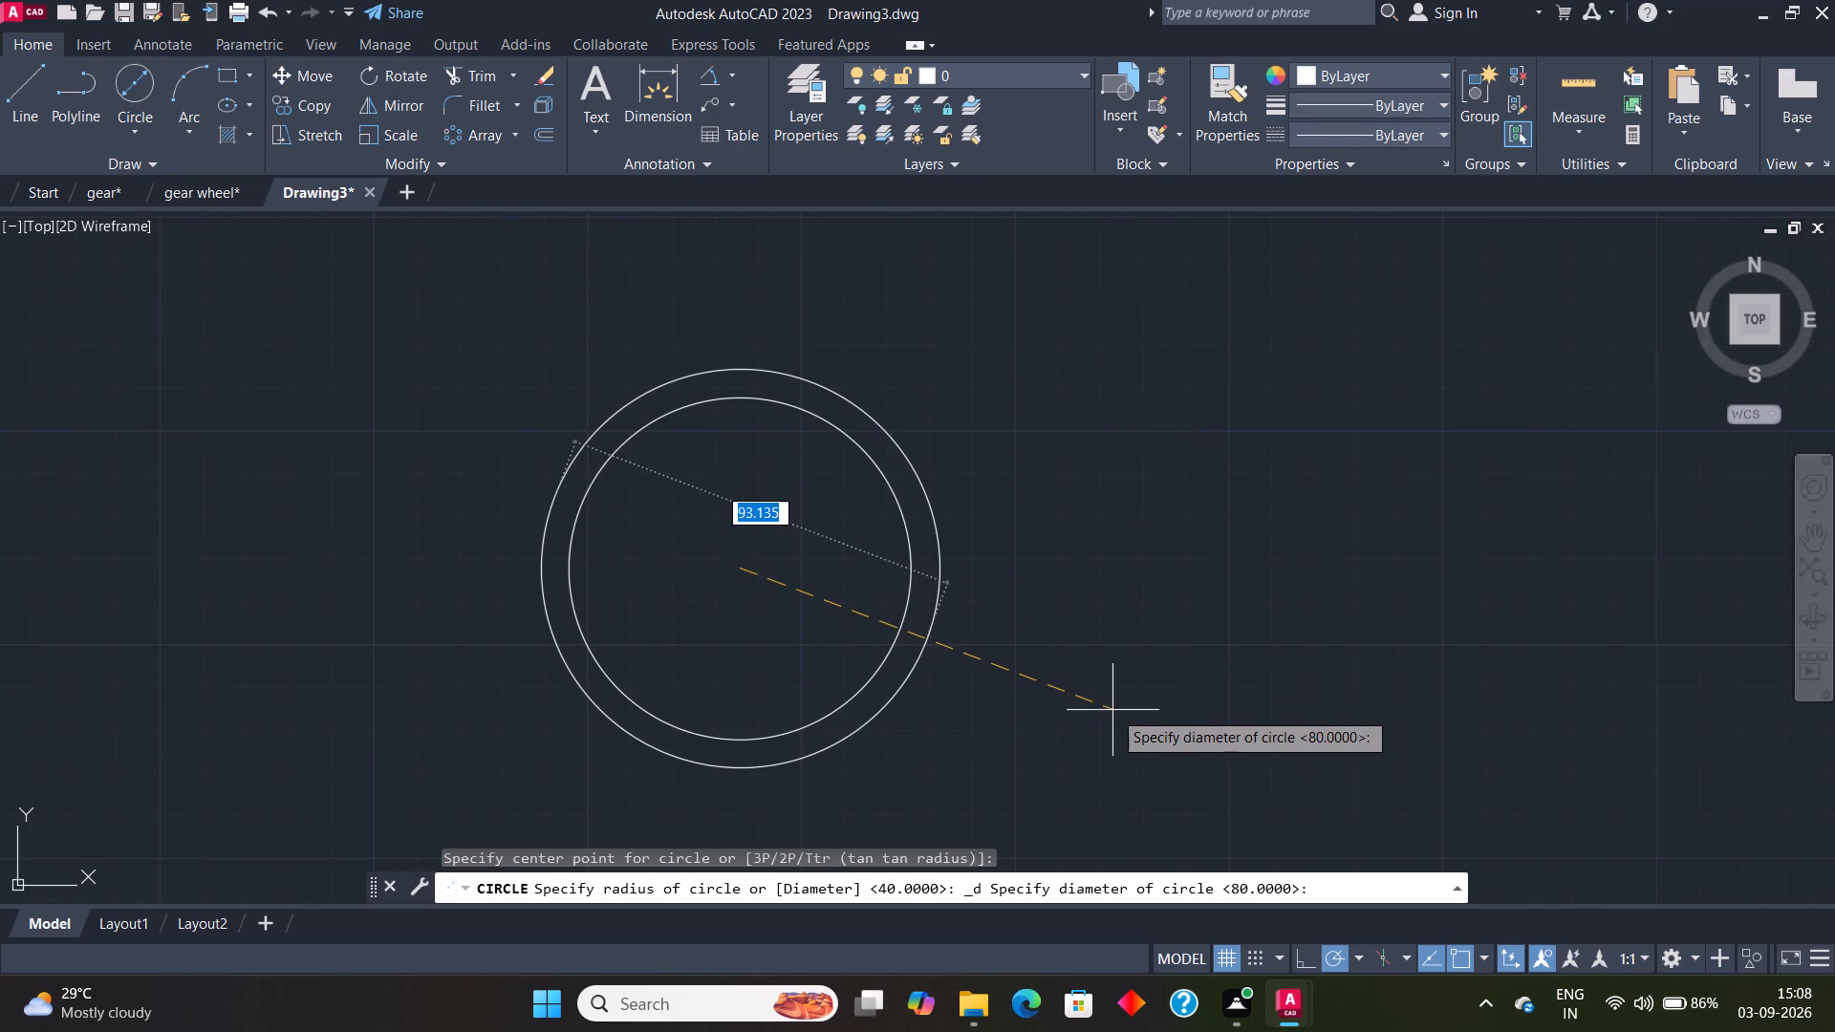
{"action": "type", "text": "104"}
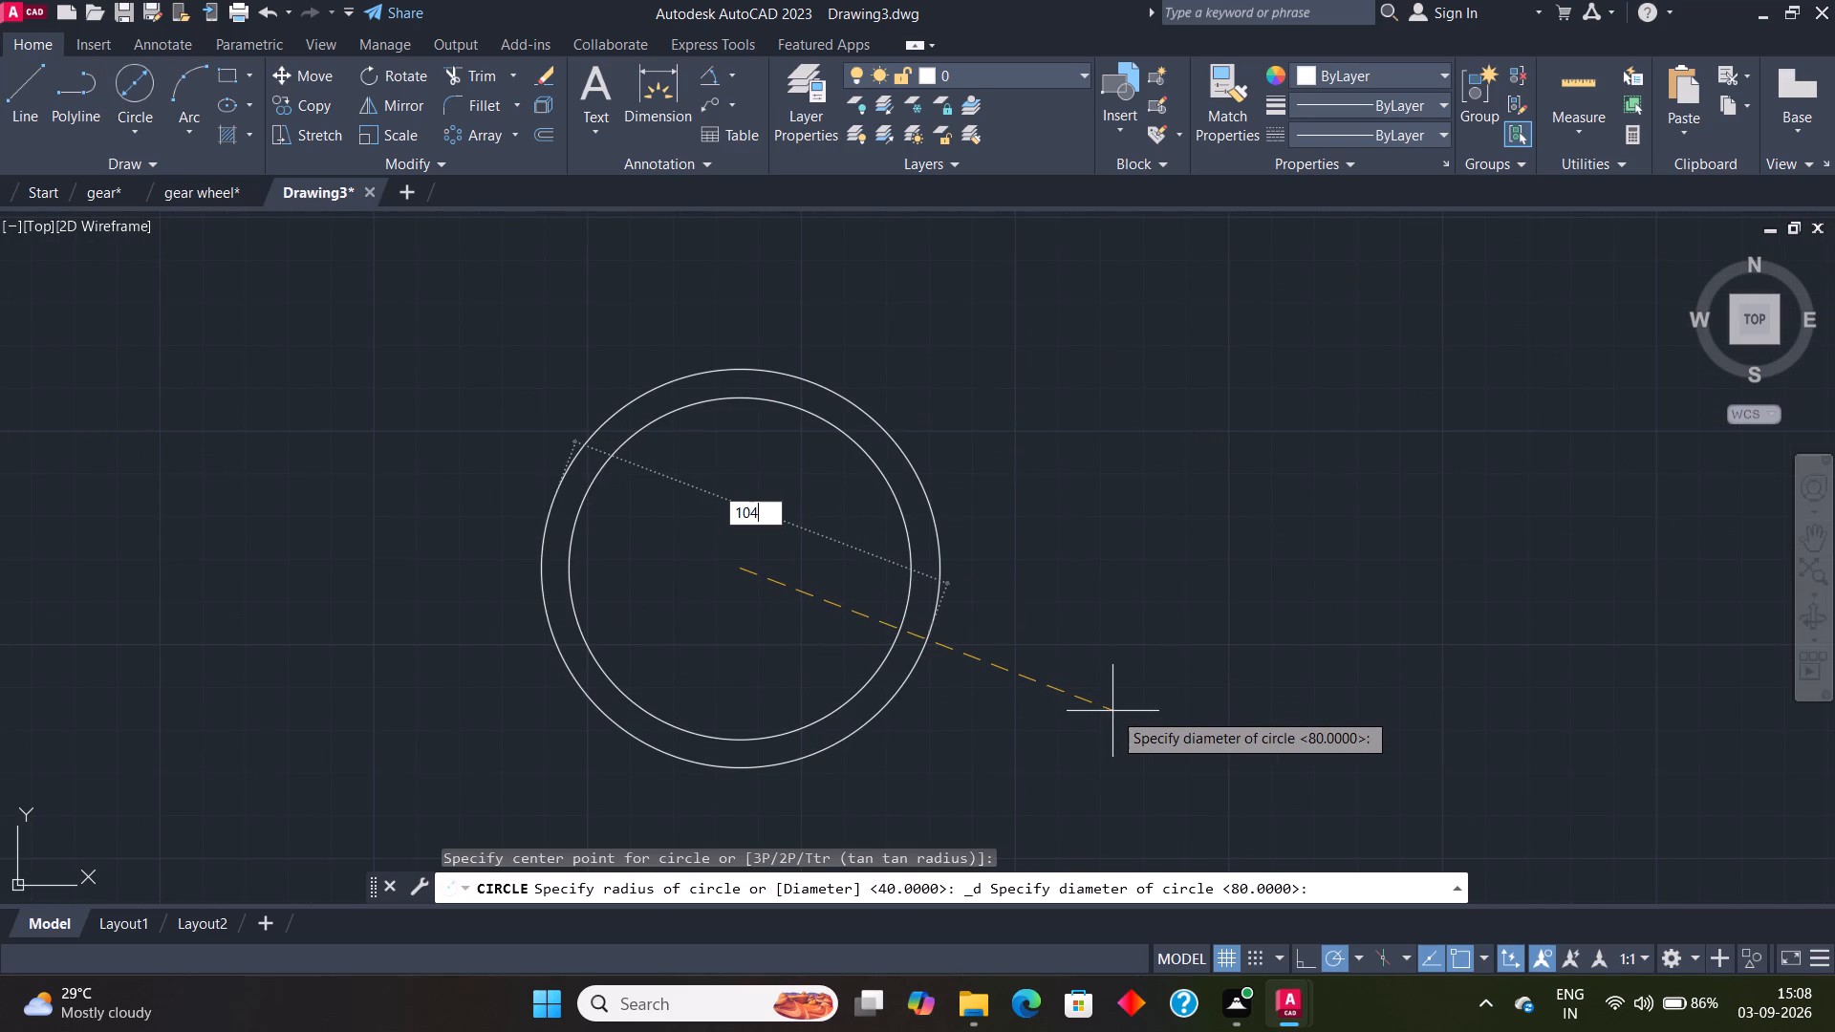
{"action": "key", "text": "Return"}
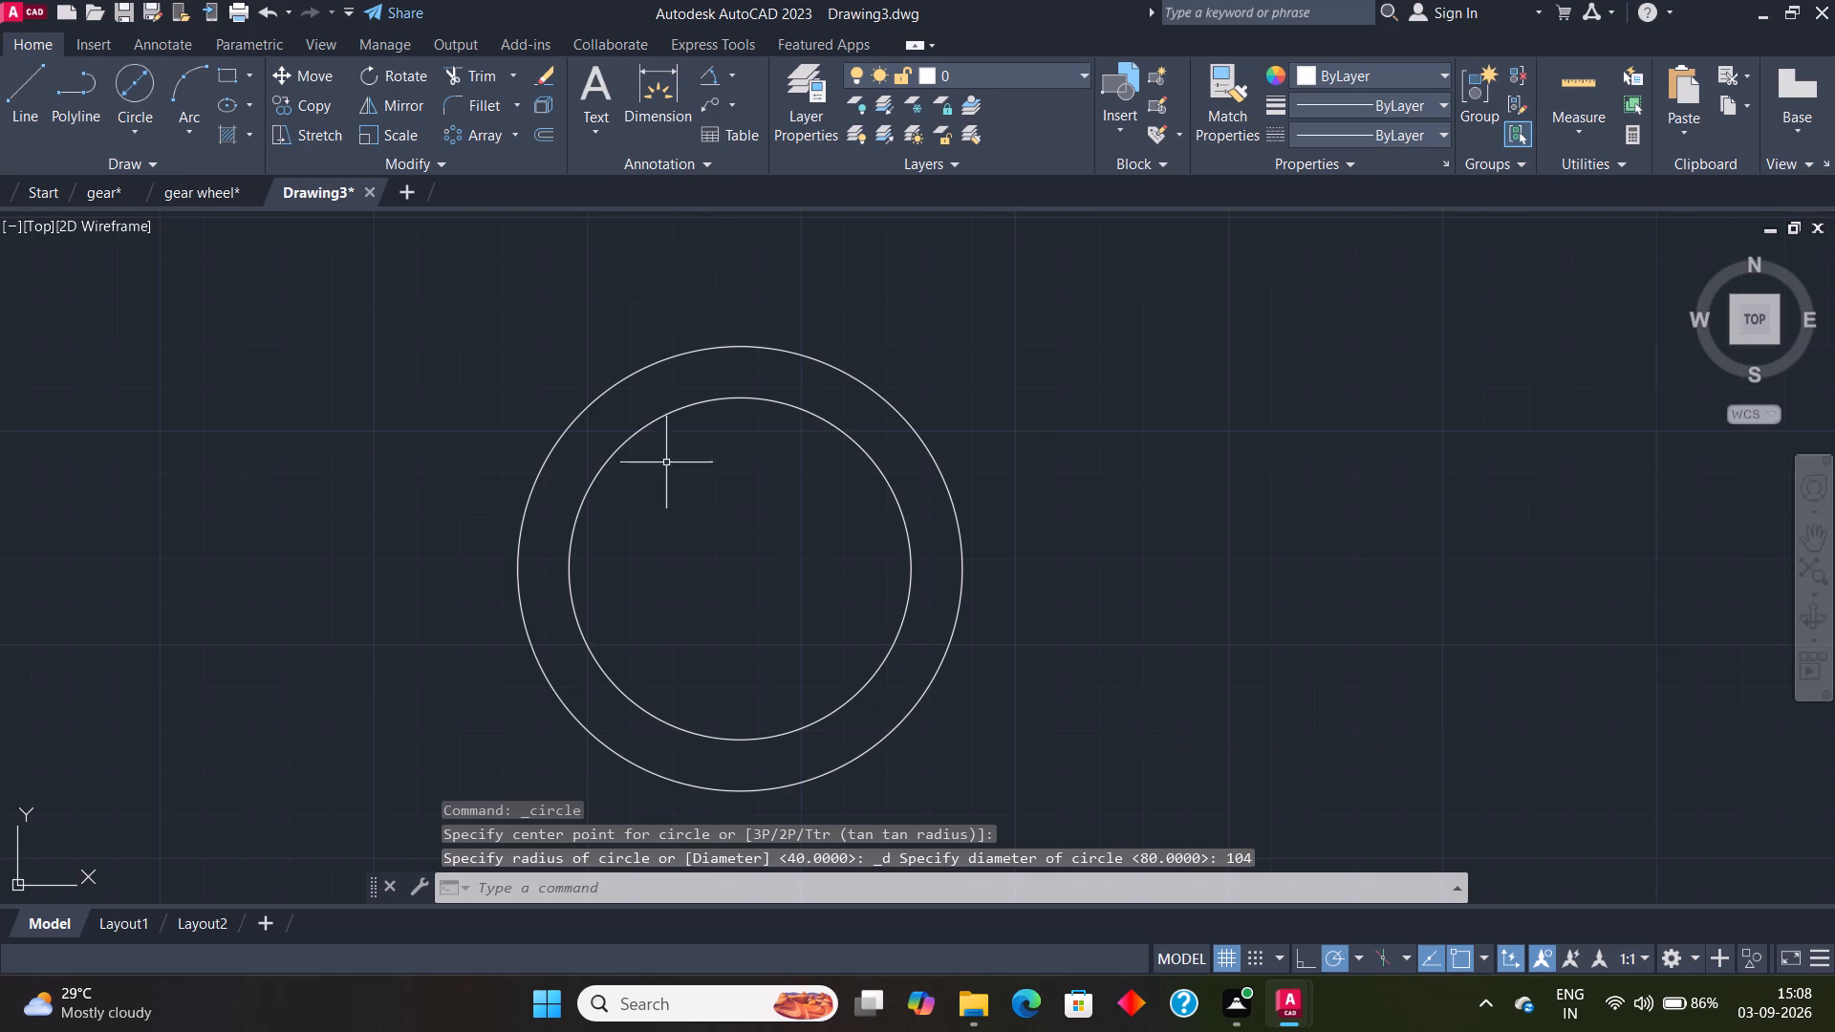
Draw a bolt-hole circle with a diameter of 10, centred on the top quadrant of the outer circle.
{"action": "left_click", "coordinate": [119, 82]}
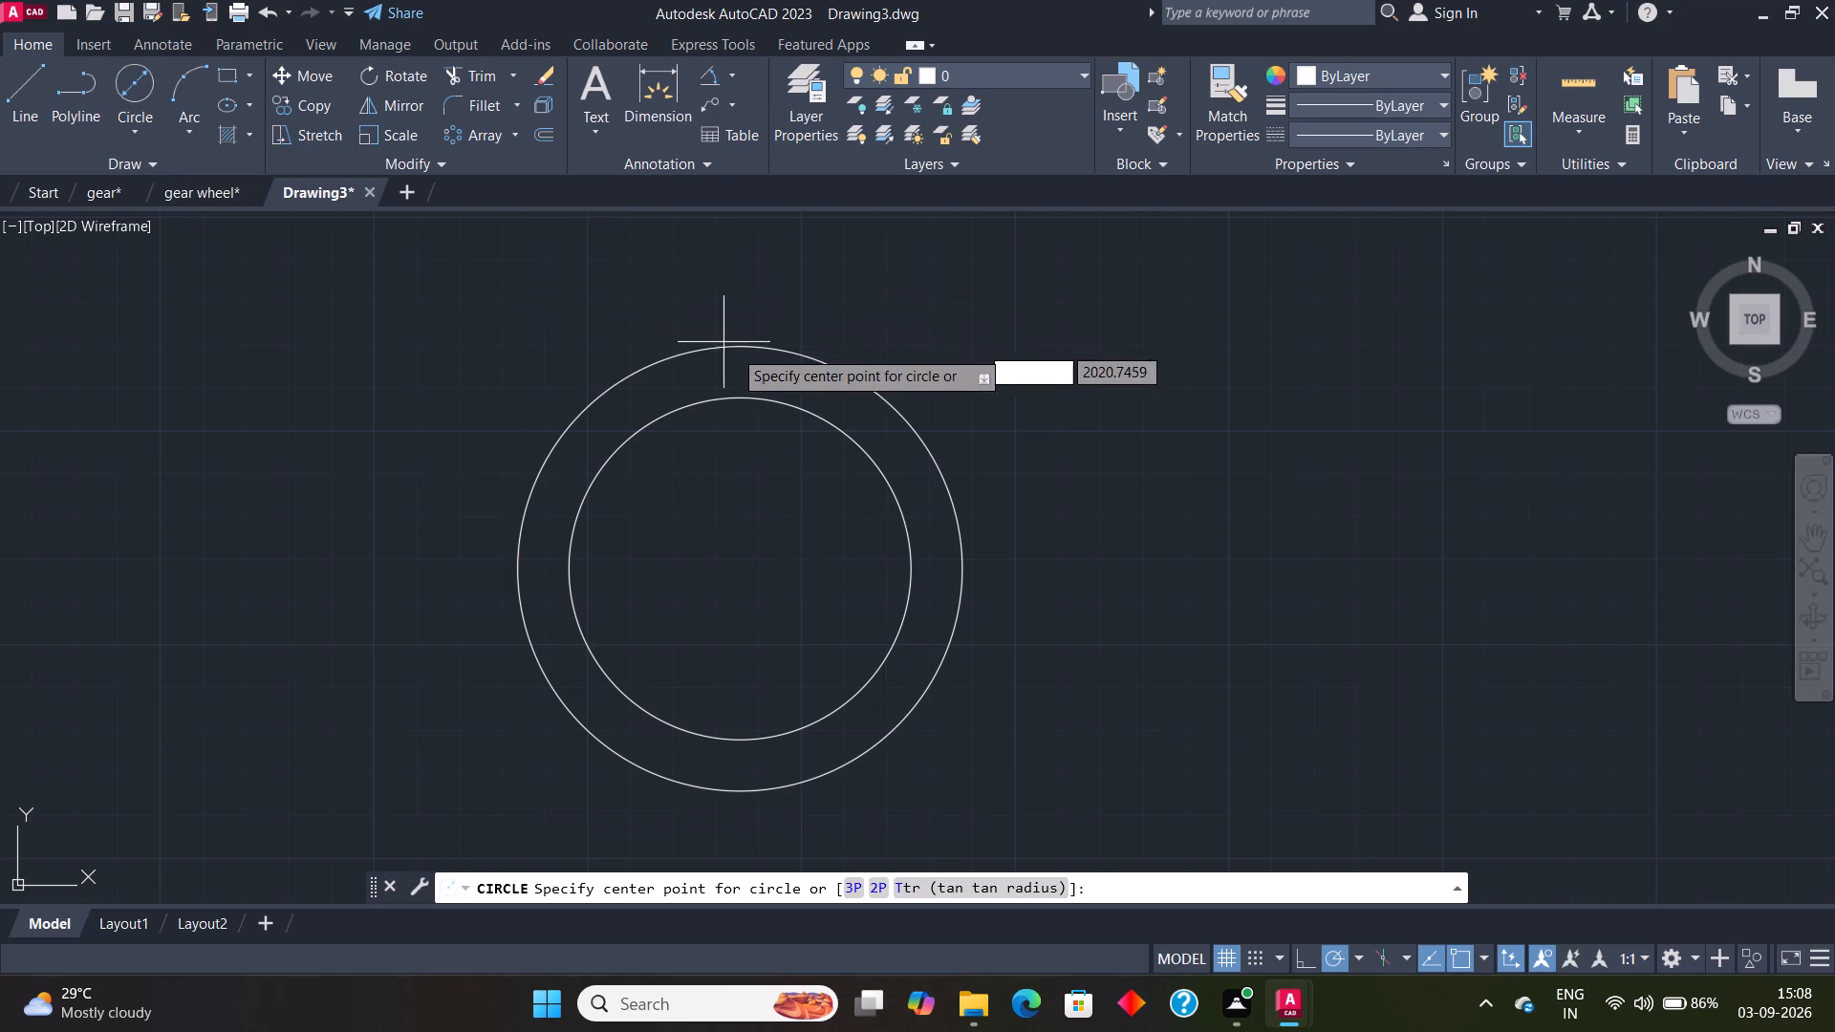
{"action": "left_click", "coordinate": [741, 349]}
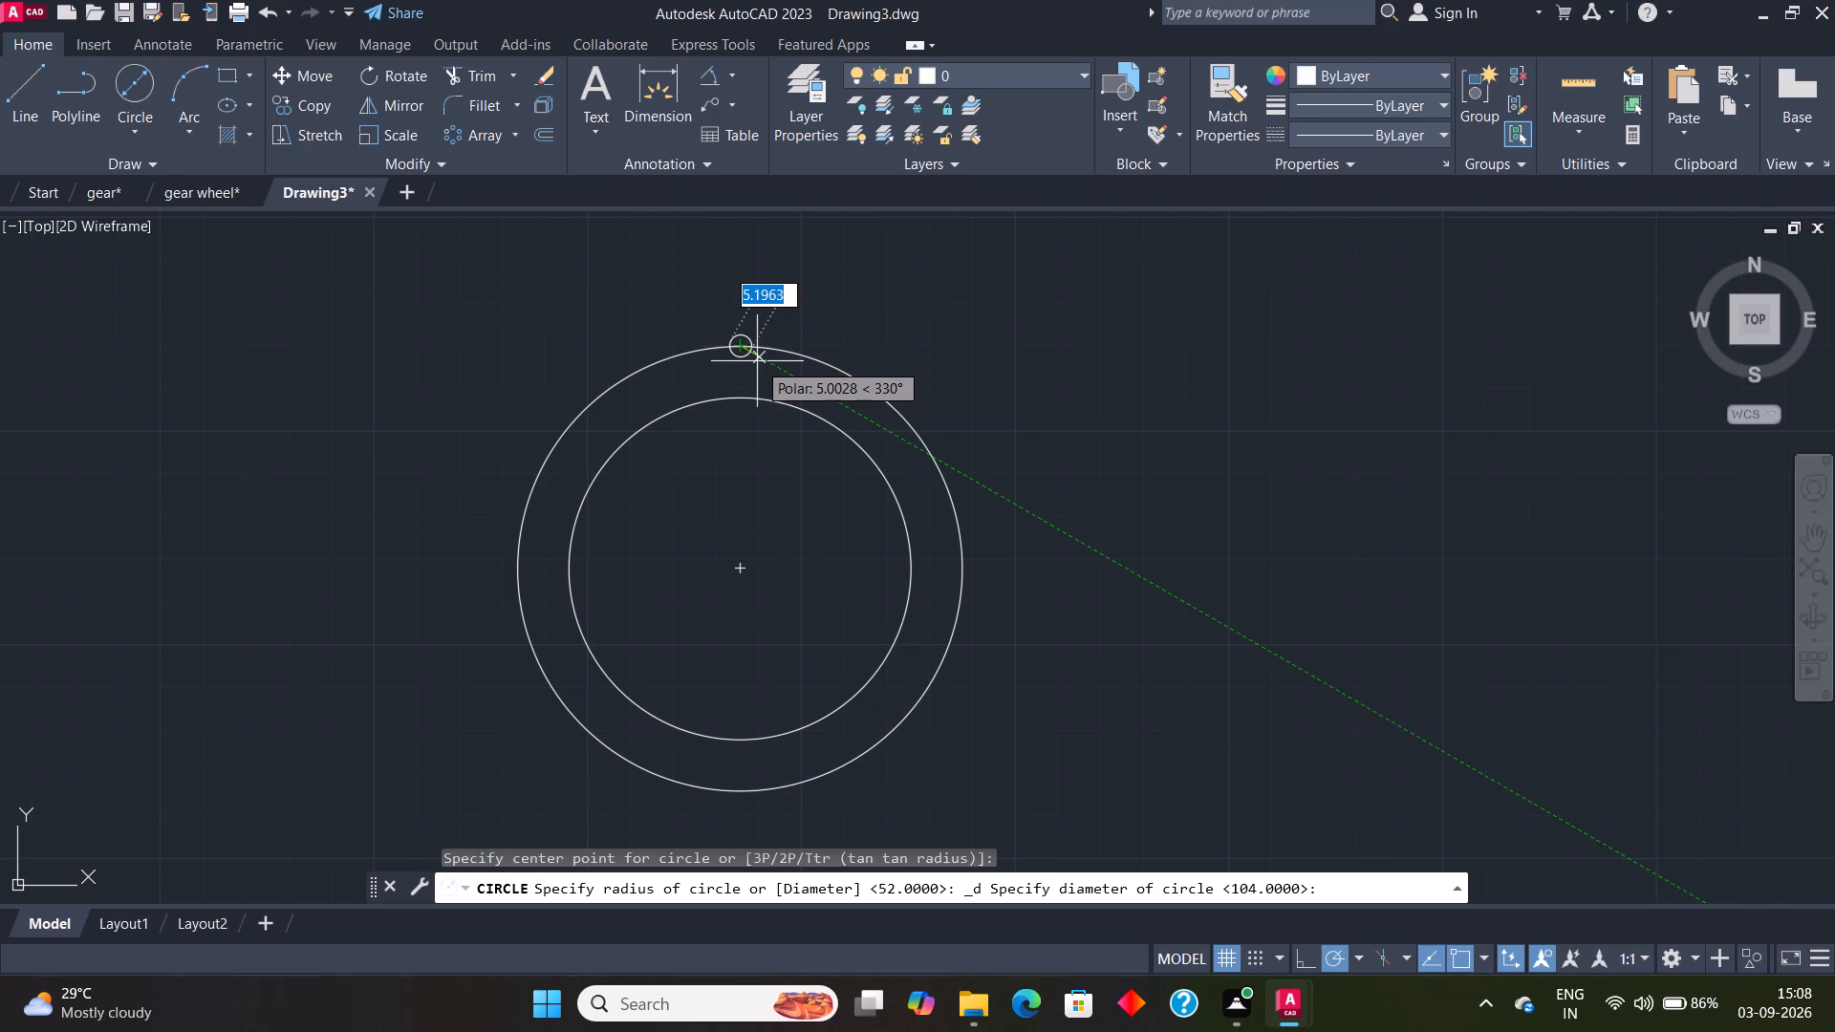
{"action": "type", "text": "10"}
{"action": "key", "text": "Return"}
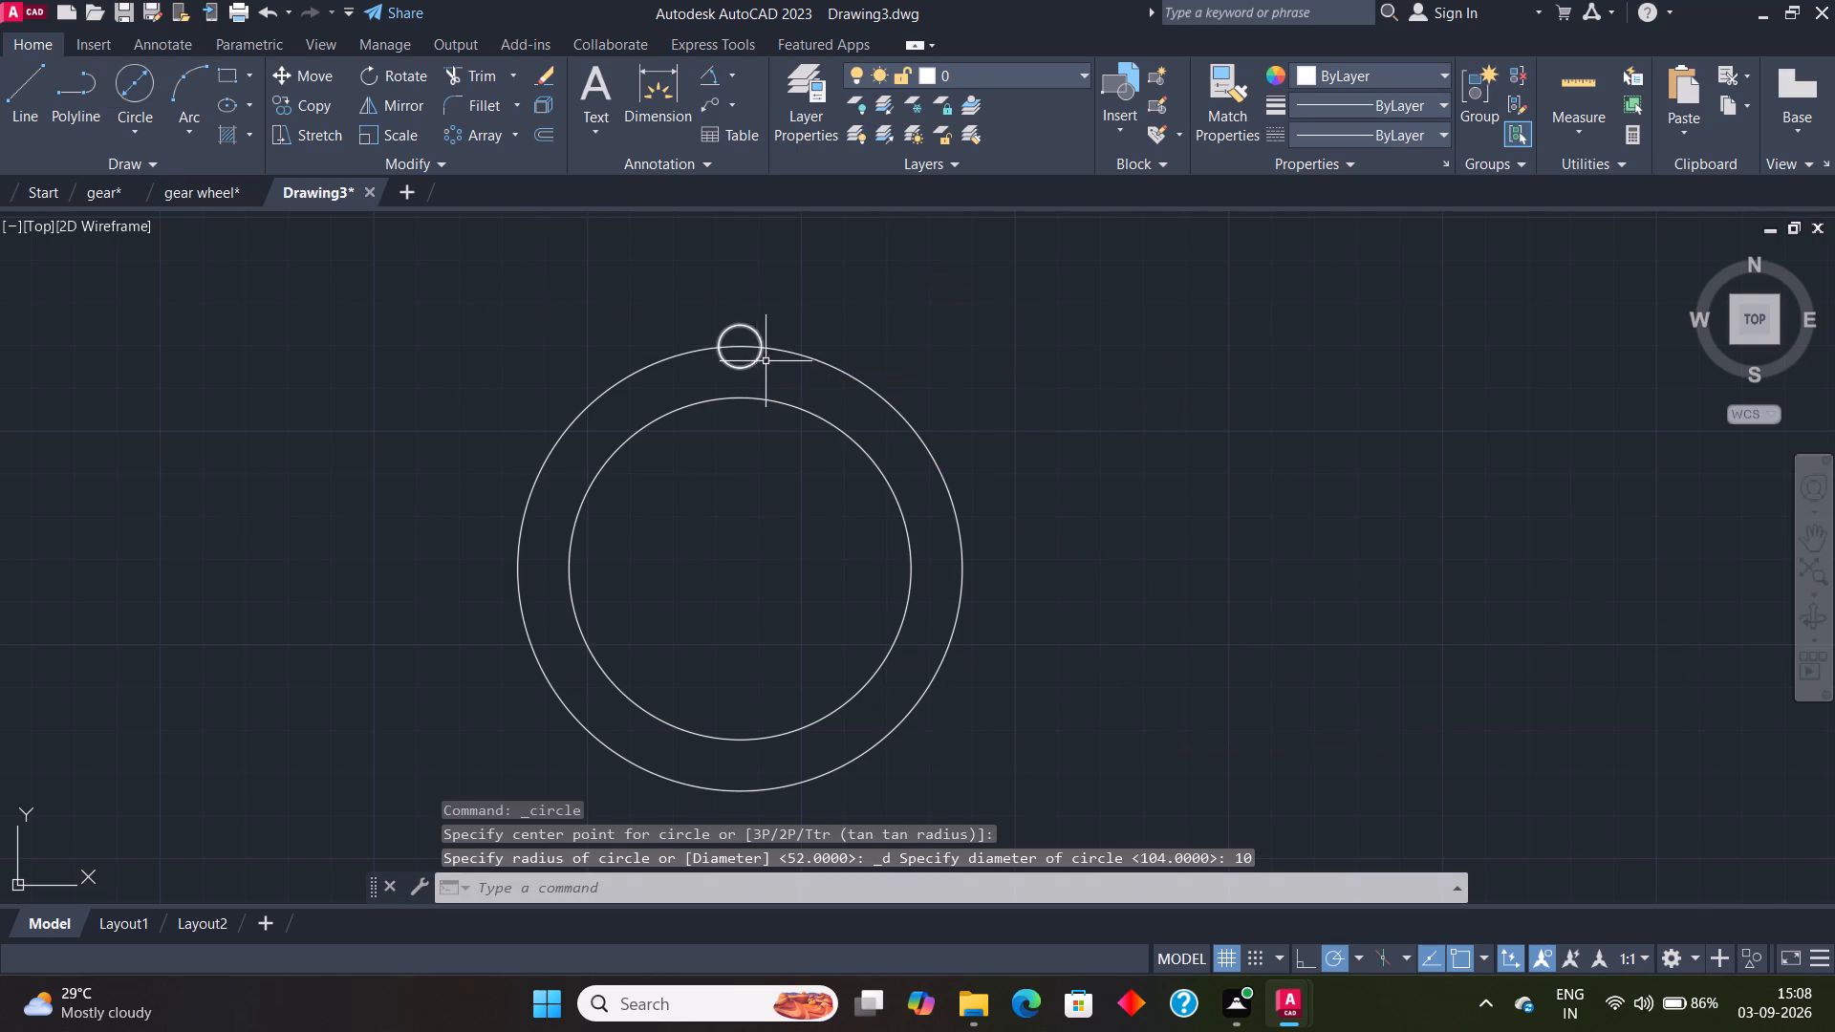
{"action": "key", "text": "Escape"}
Create a polar array of the small hole circle about the concentric circles' centre, with 6 items over 360 degrees.
{"action": "left_click", "coordinate": [728, 330]}
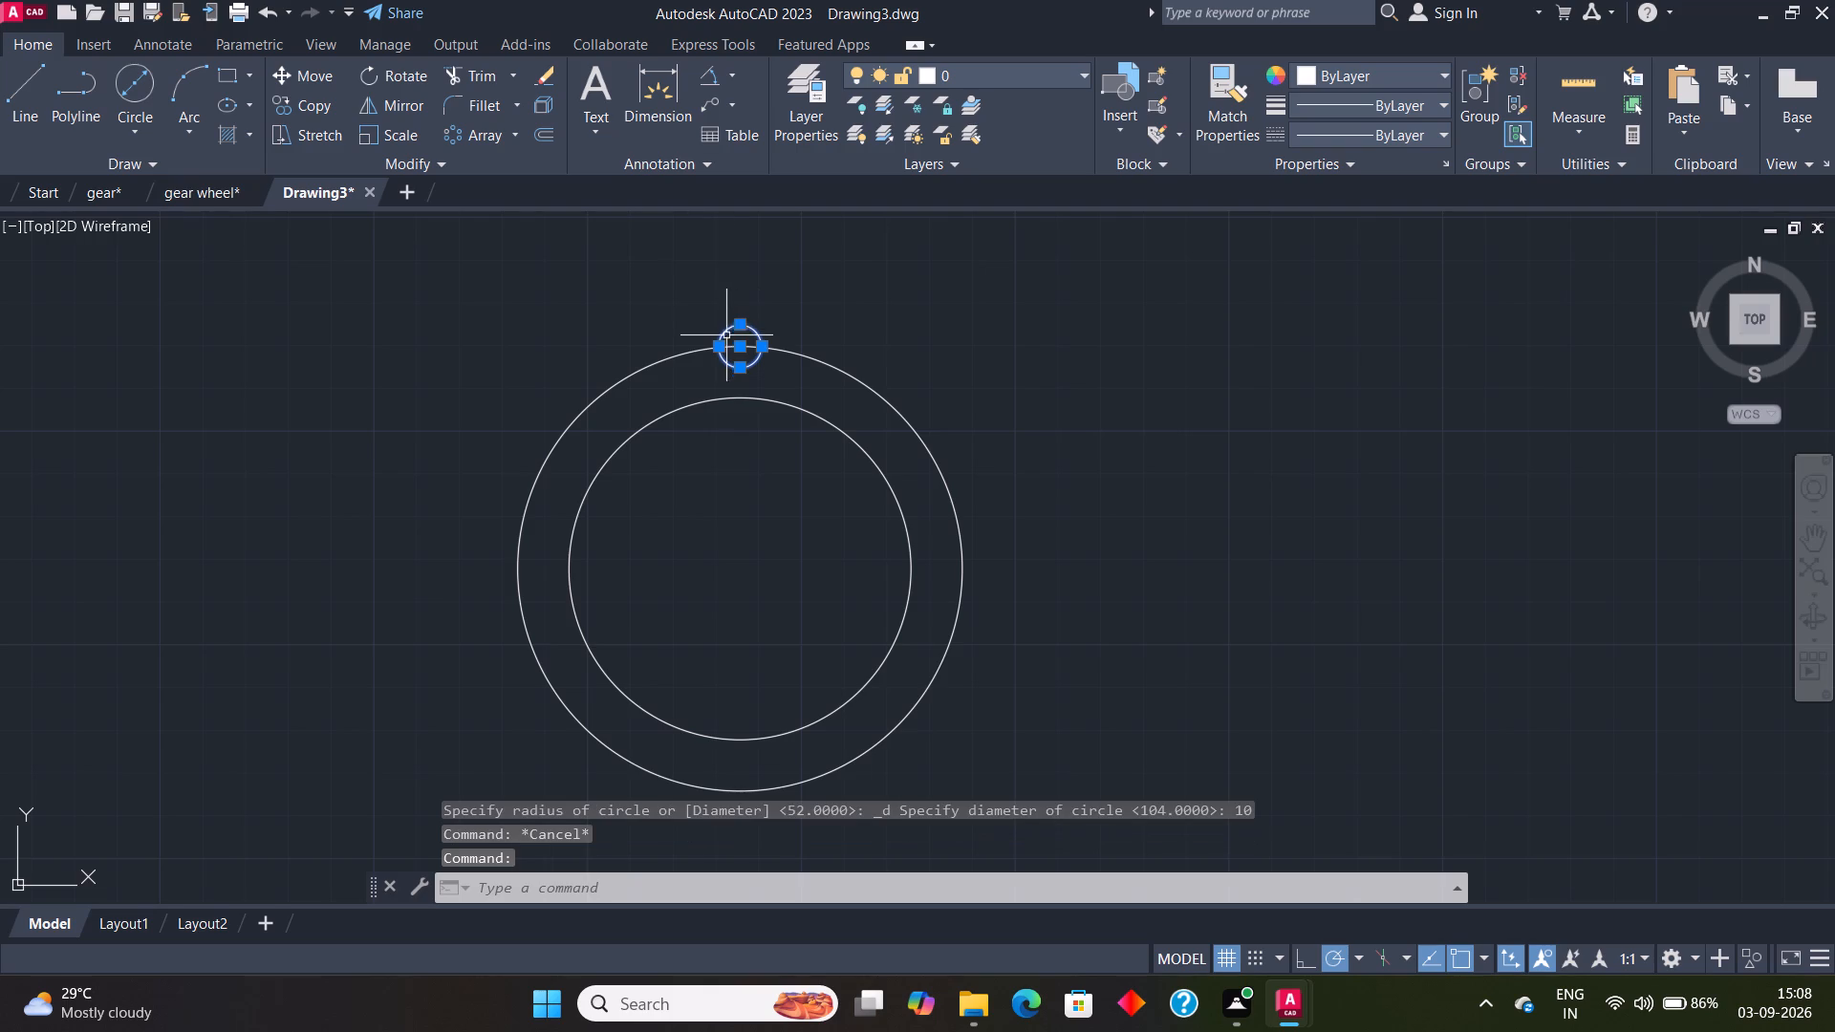
{"action": "left_click", "coordinate": [482, 136]}
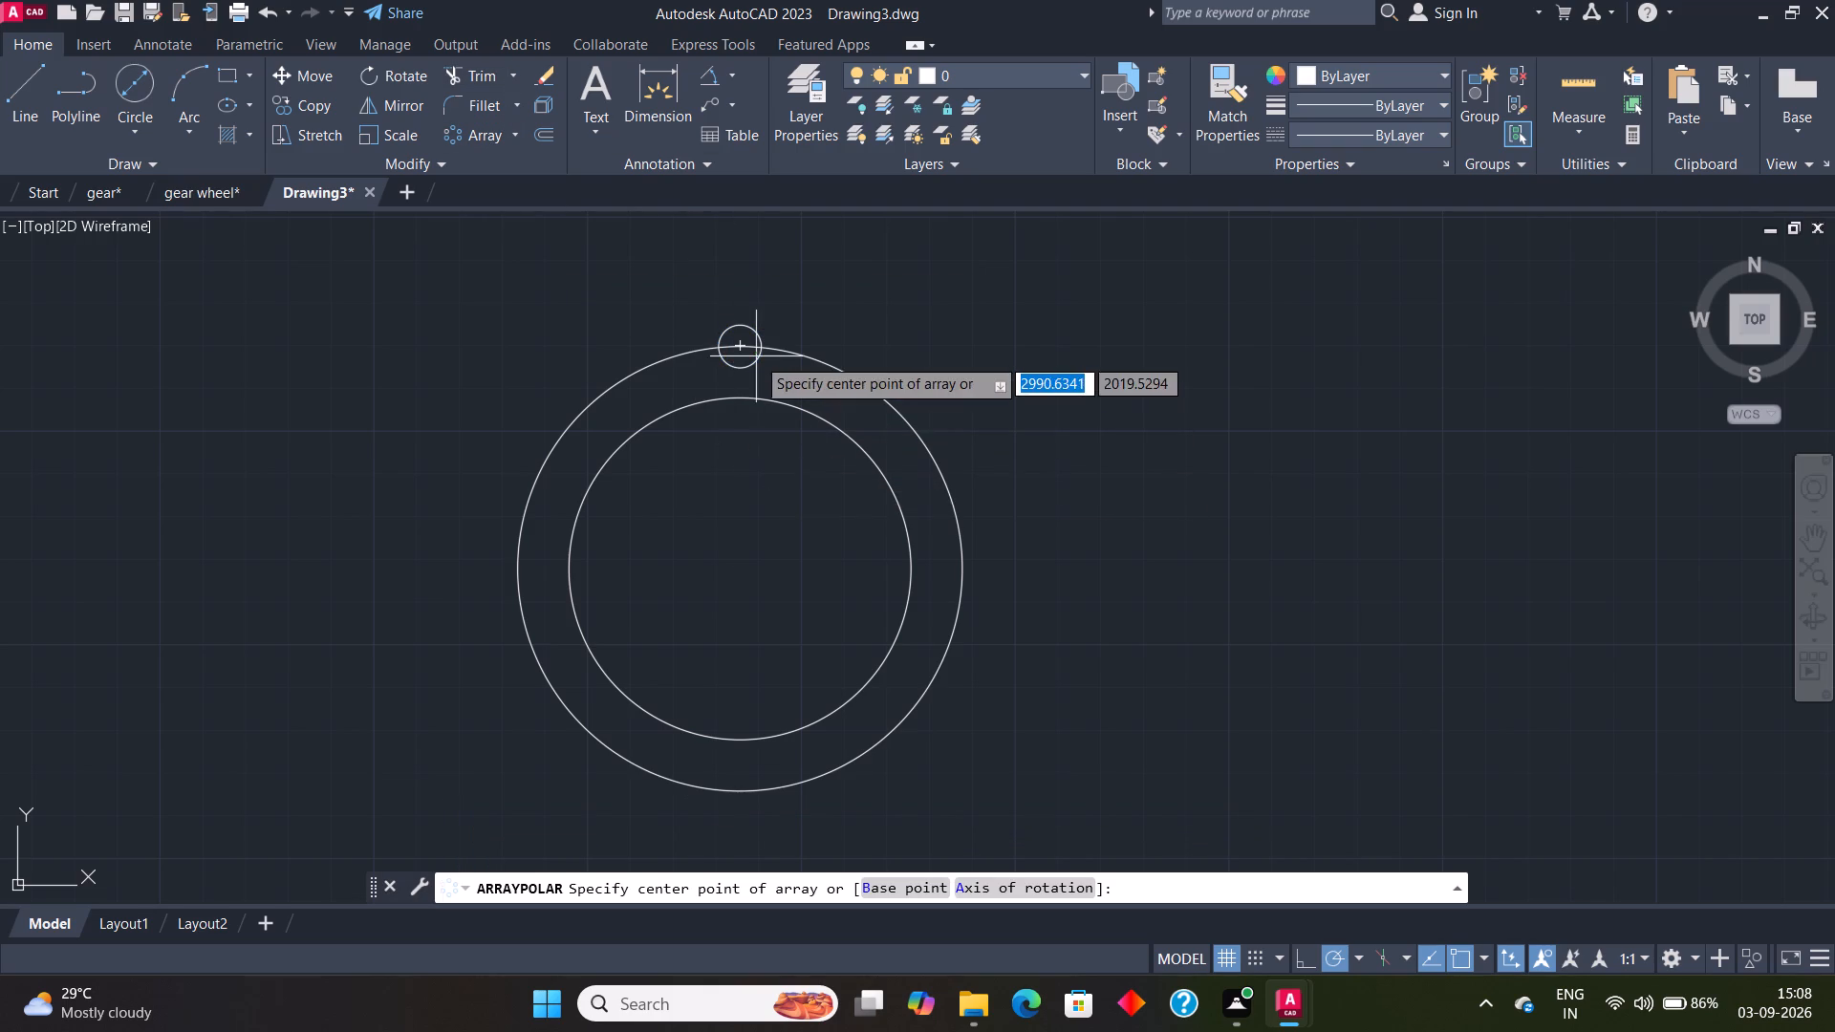
{"action": "left_click", "coordinate": [745, 580]}
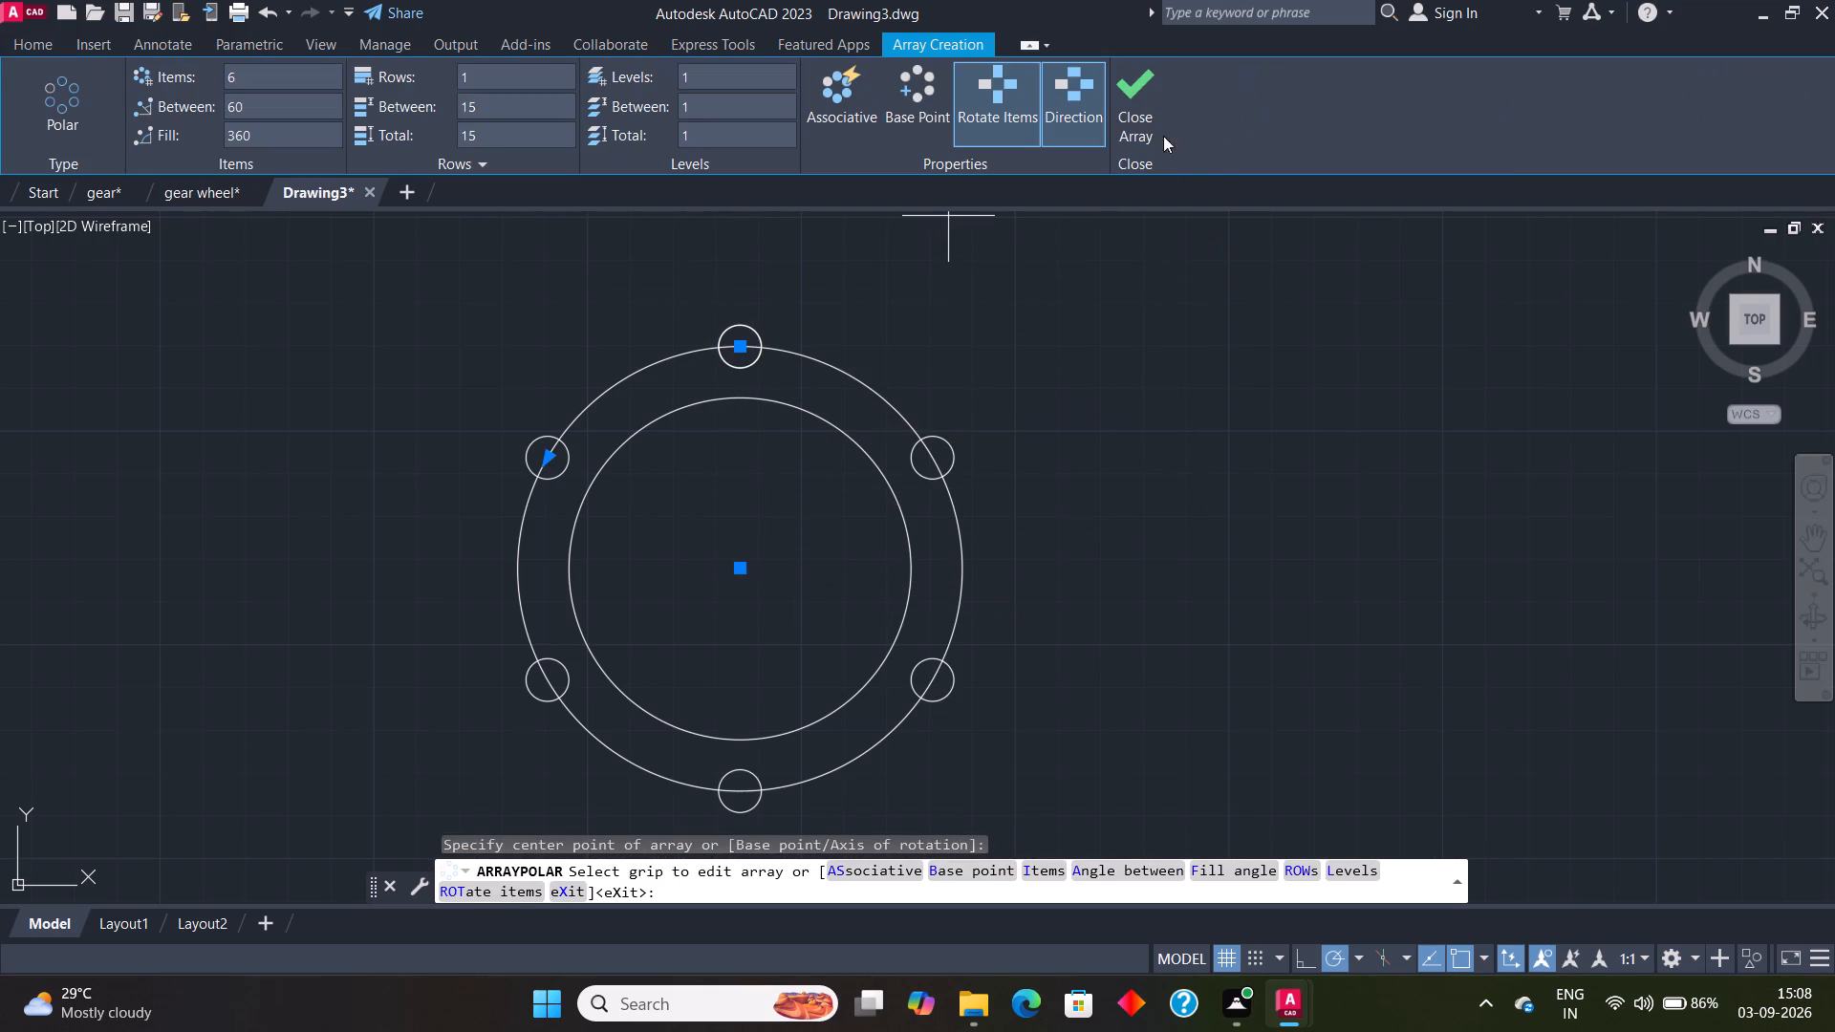
{"action": "left_click", "coordinate": [1132, 115]}
Draw a vertical line through the circles' centre, extending beyond the outer circle above and below.
{"action": "scroll", "coordinate": [1209, 364], "scroll_direction": "down", "scroll_amount": 2}
{"action": "middle_click_drag", "start_coordinate": [1149, 427], "coordinate": [790, 452]}
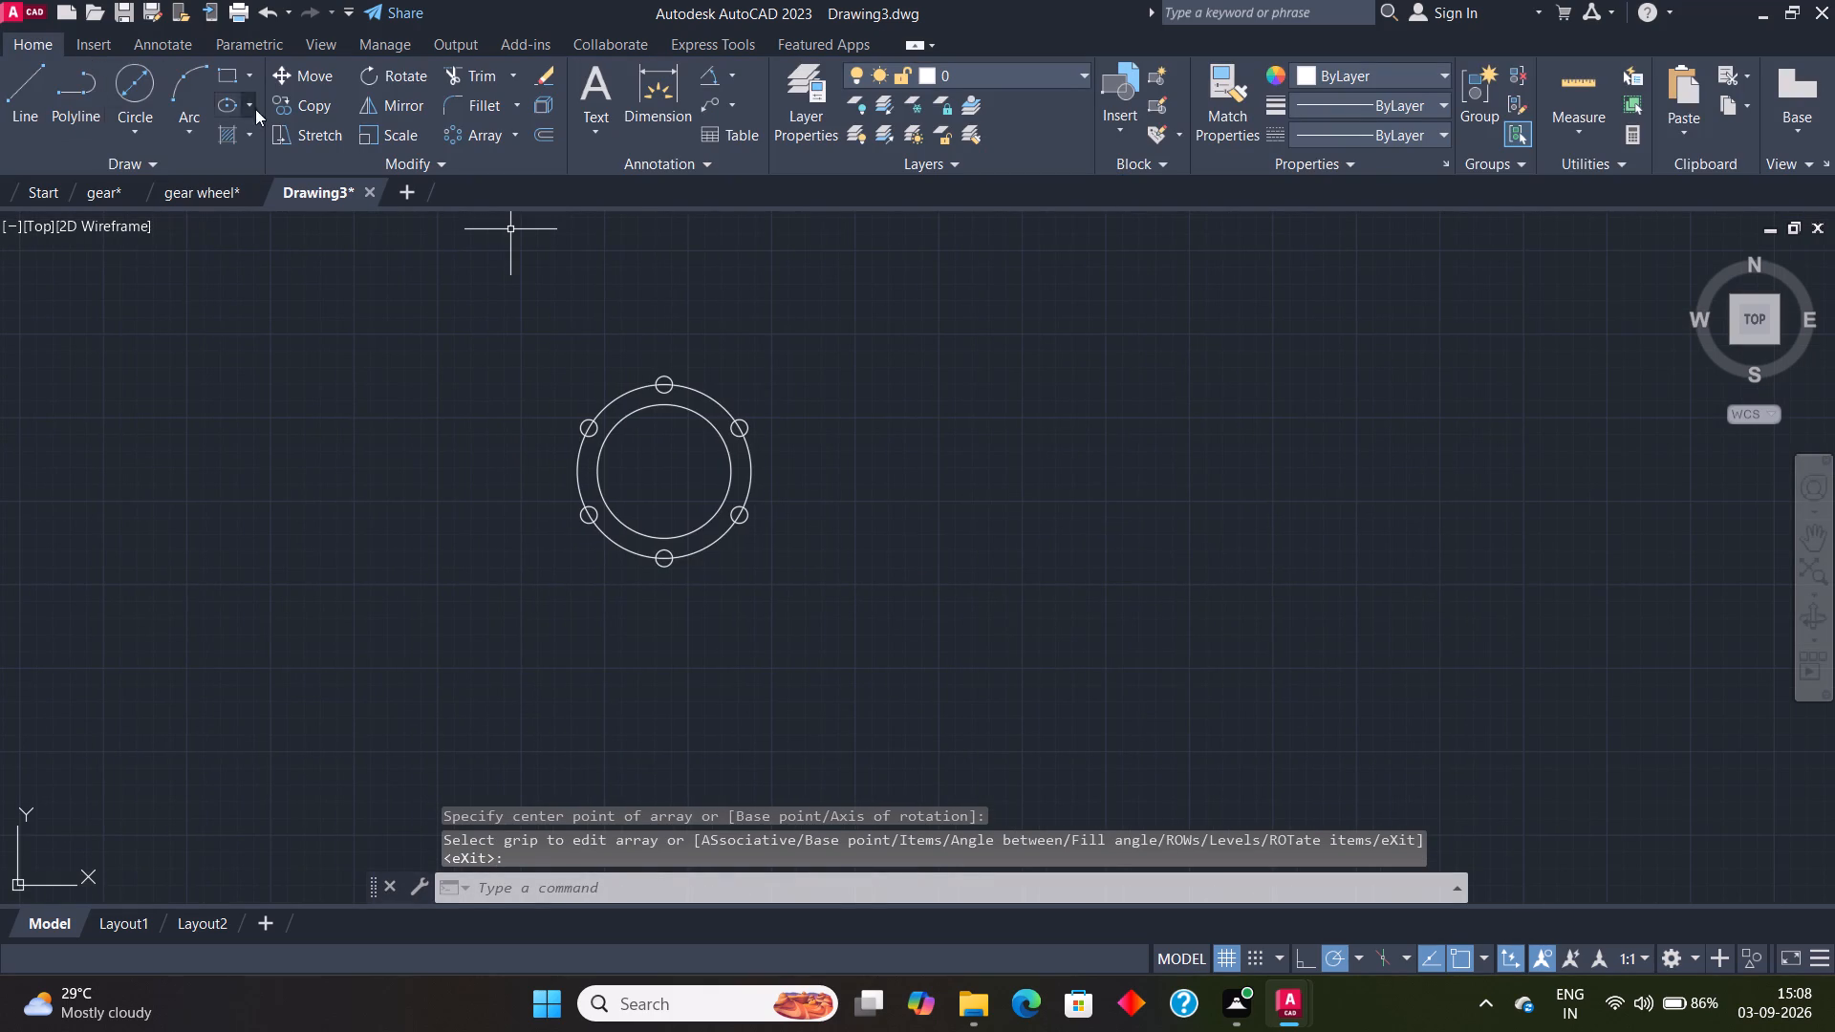
{"action": "scroll", "coordinate": [187, 100], "scroll_direction": "up", "scroll_amount": 1}
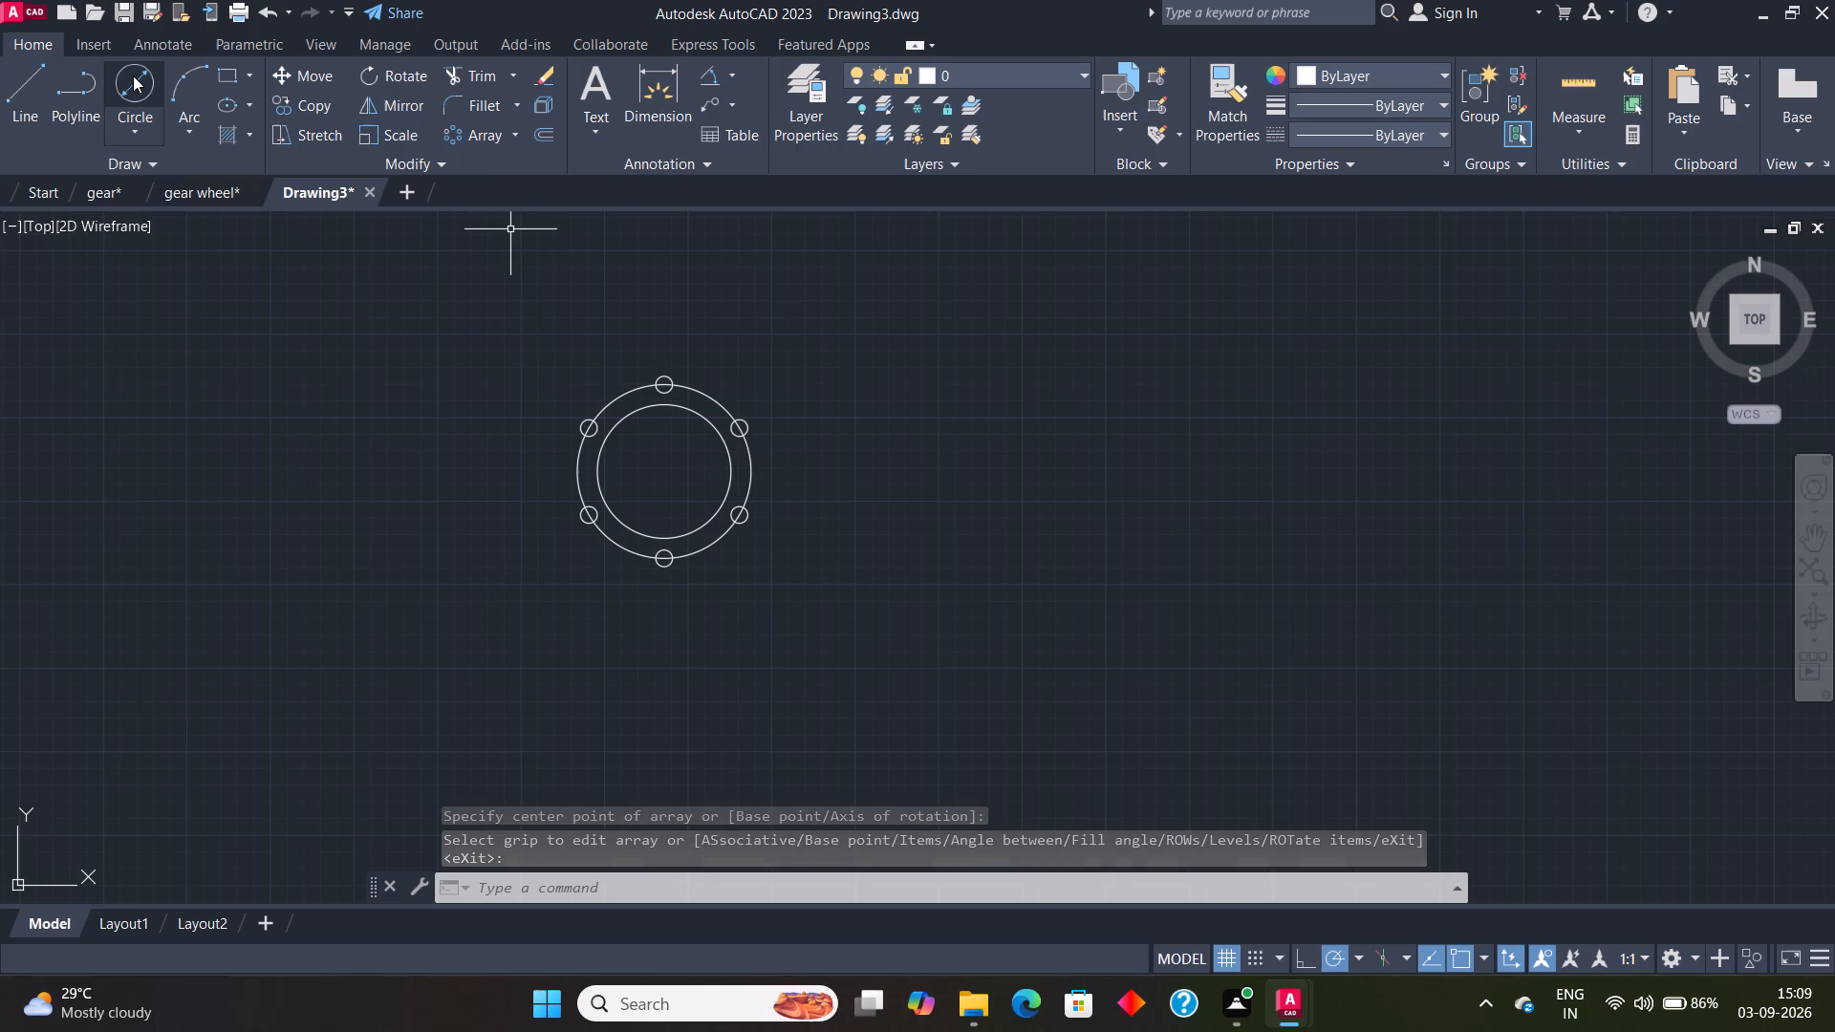
{"action": "key", "text": "Escape"}
{"action": "left_click", "coordinate": [20, 86]}
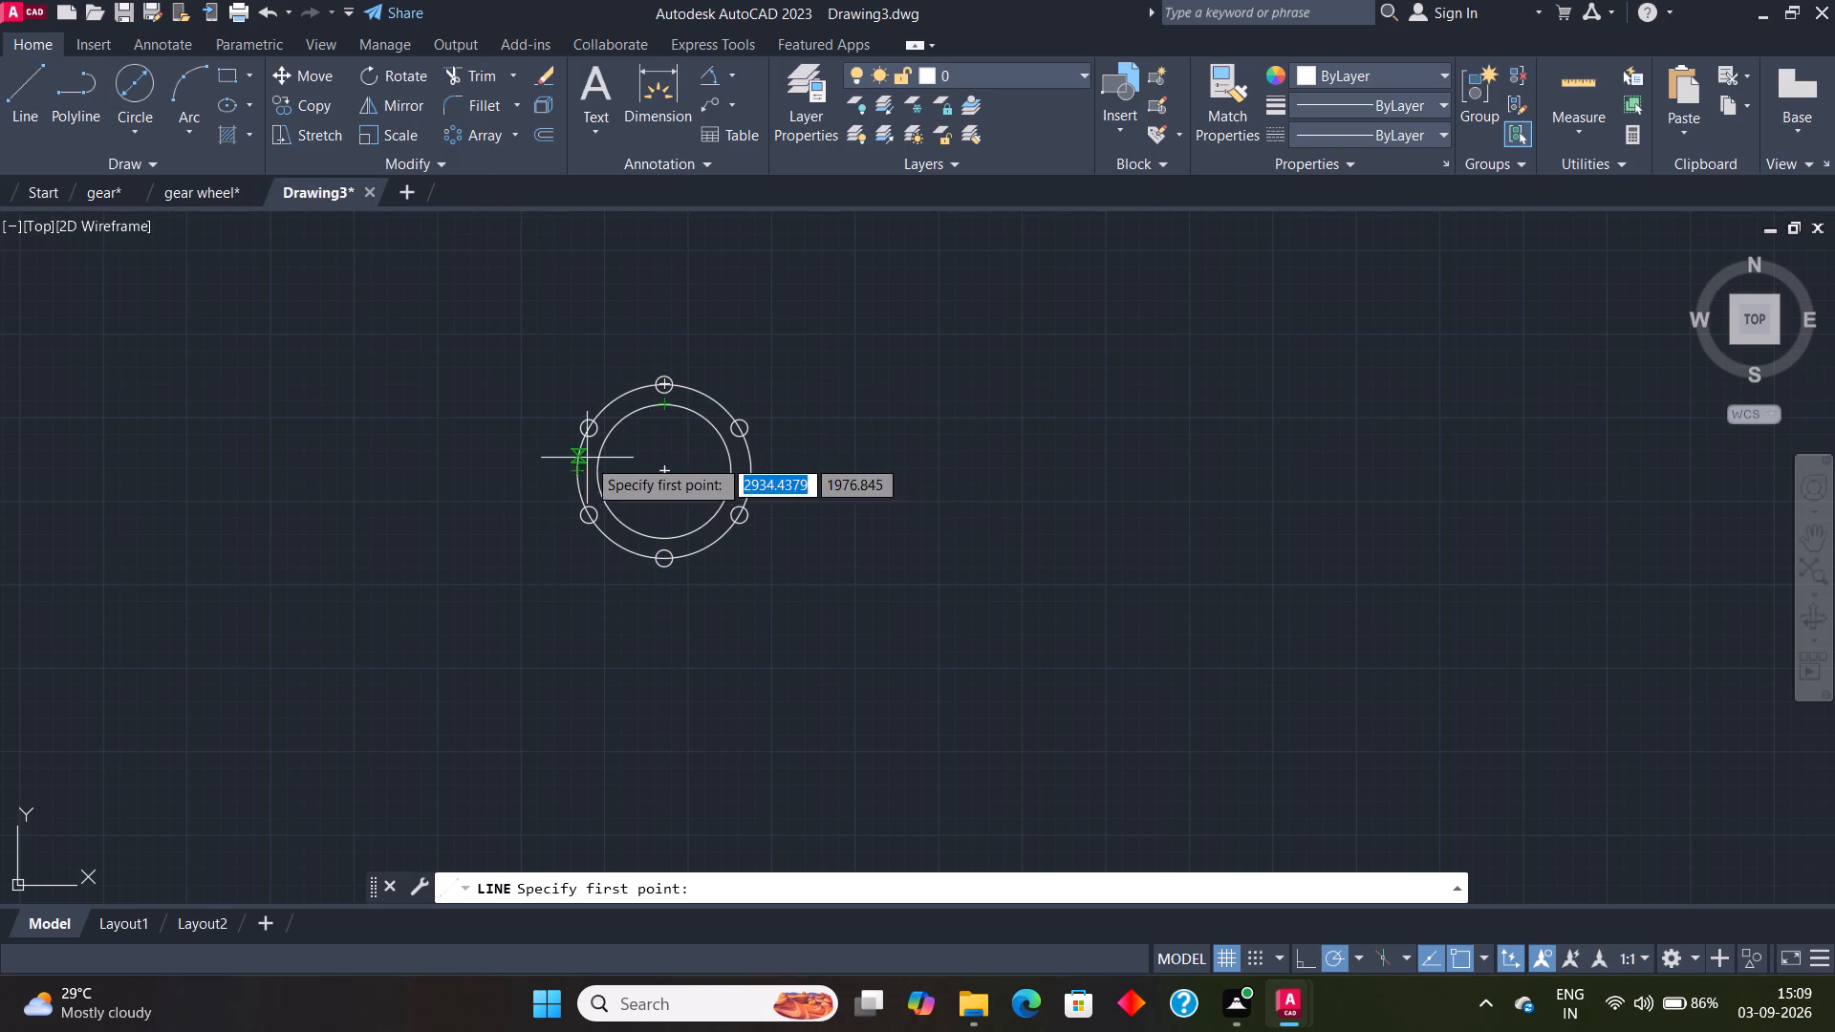
{"action": "scroll", "coordinate": [587, 458], "scroll_direction": "up", "scroll_amount": 1}
{"action": "scroll", "coordinate": [717, 451], "scroll_direction": "down", "scroll_amount": 2}
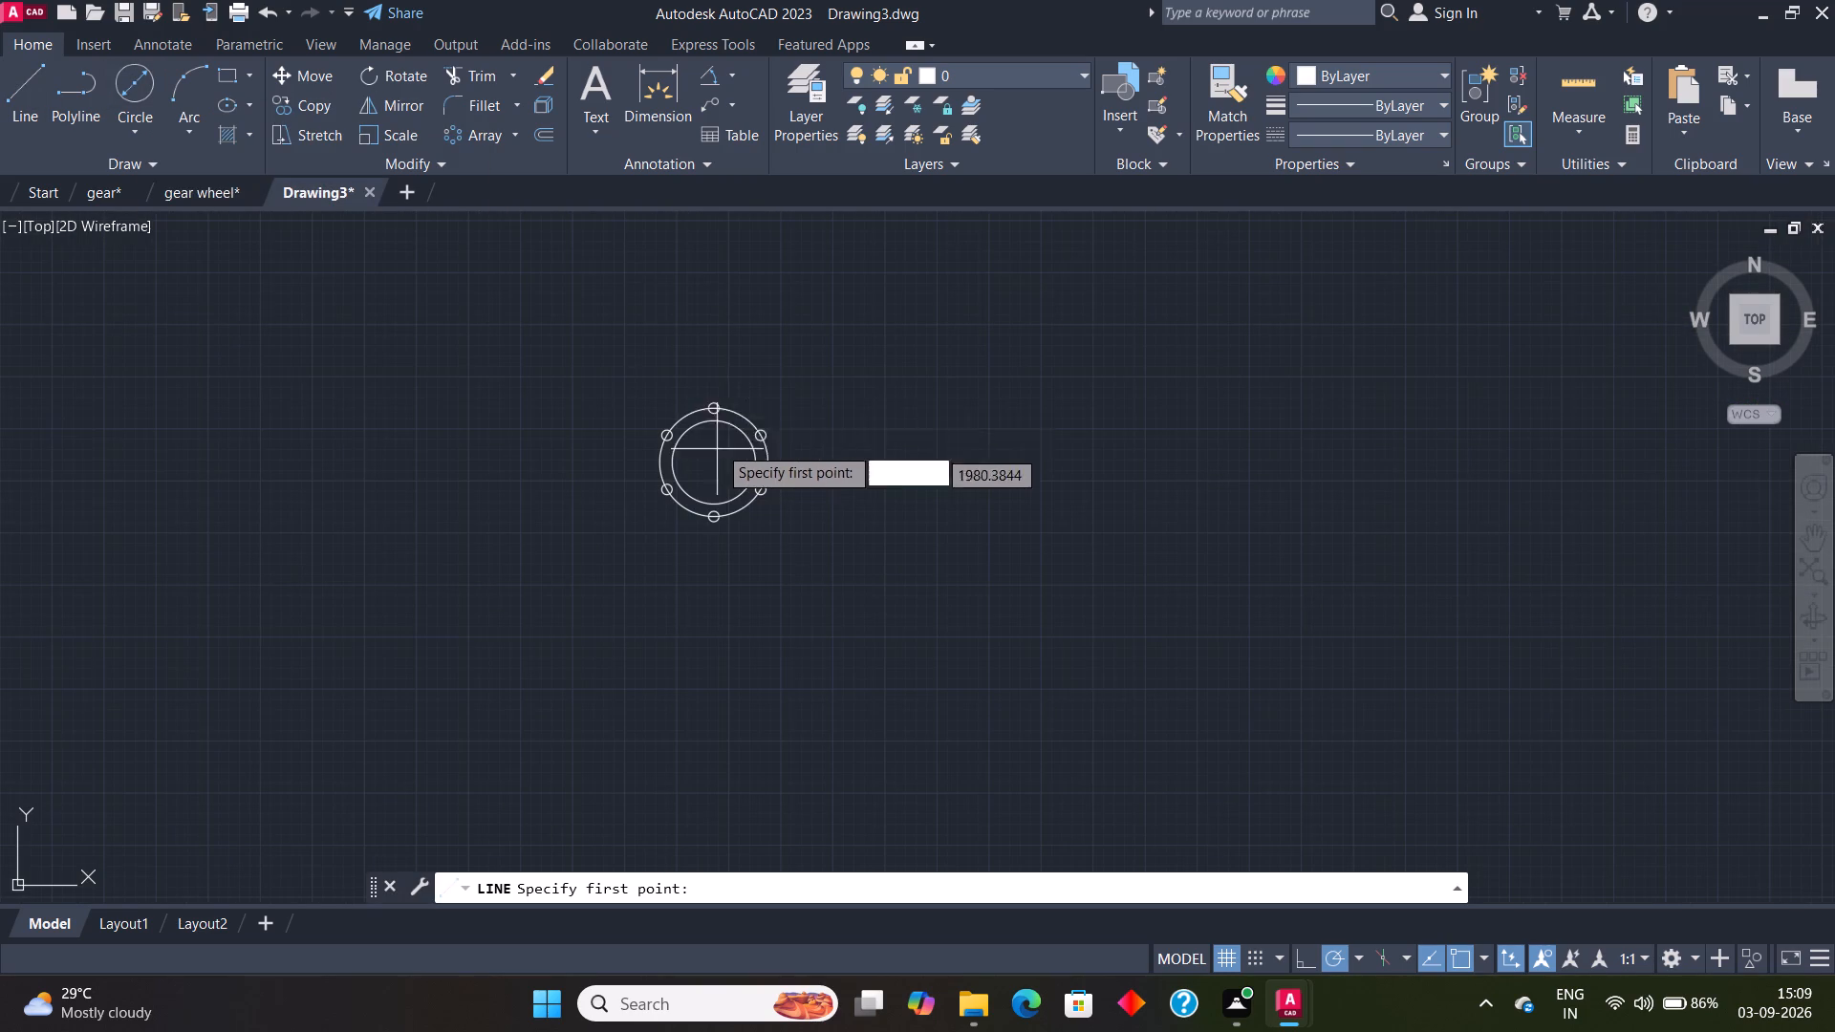
{"action": "left_click", "coordinate": [720, 353]}
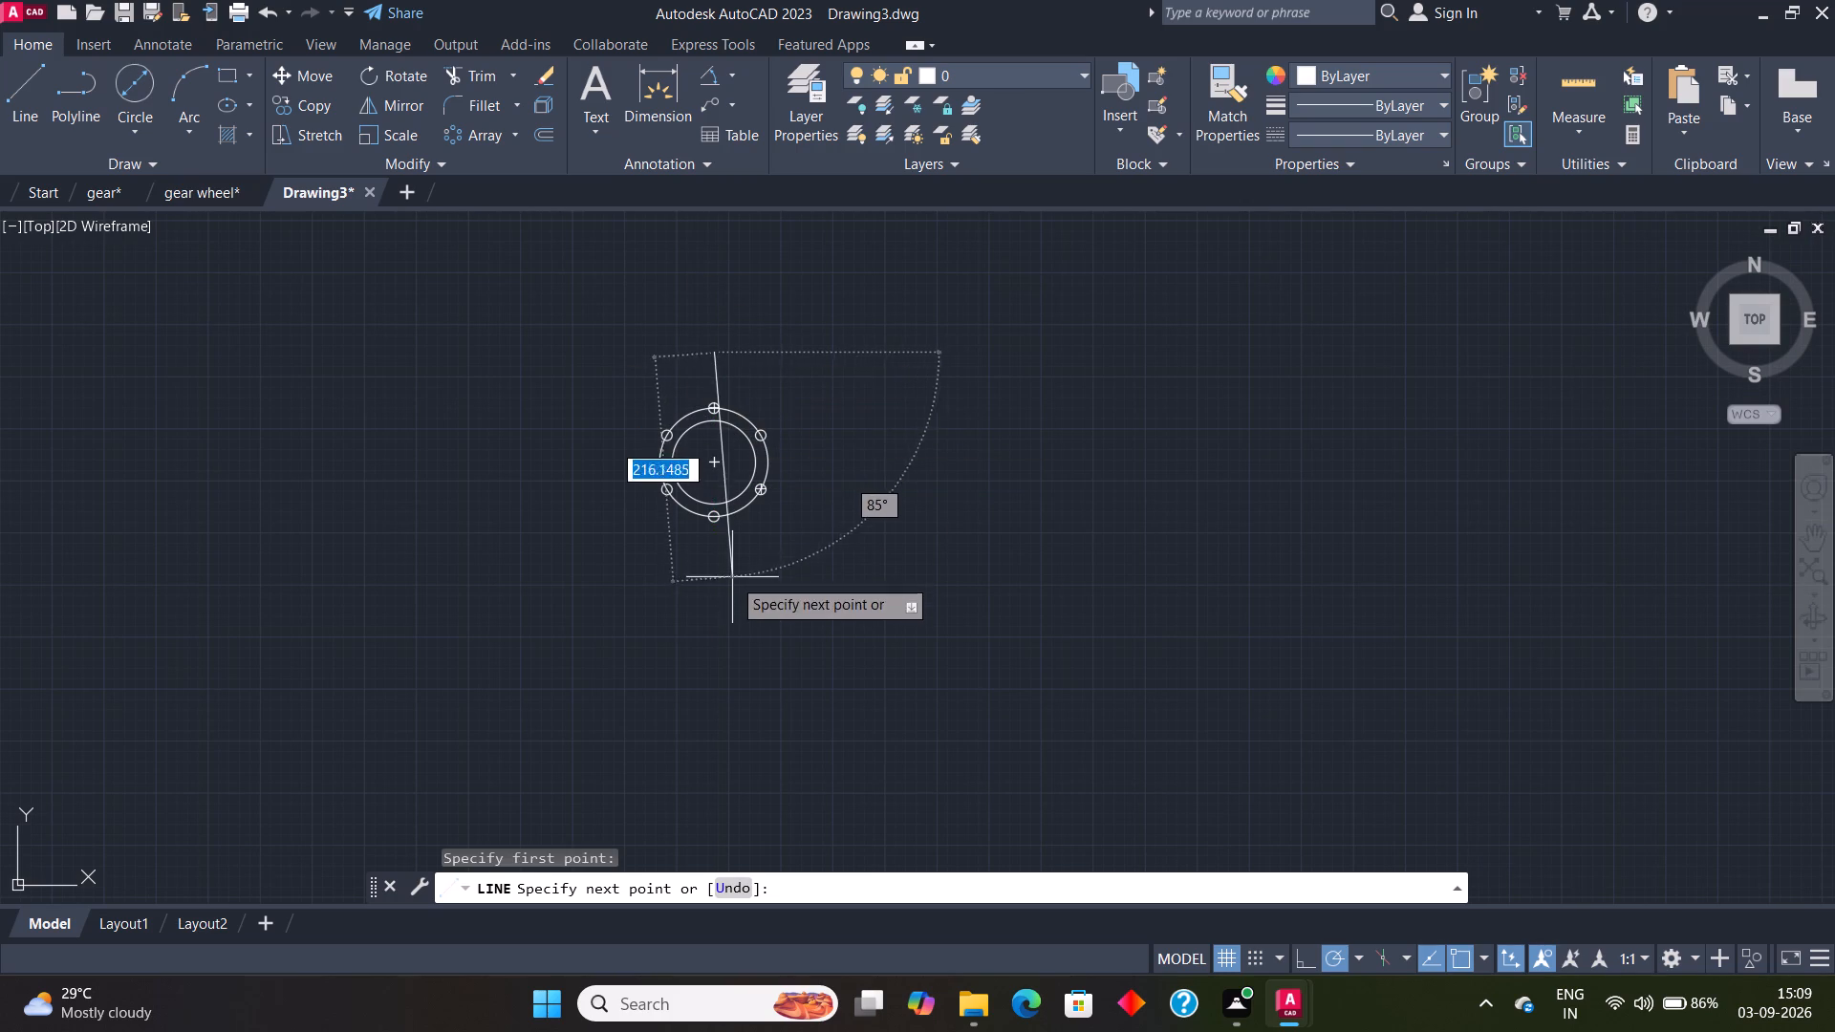
{"action": "left_click", "coordinate": [710, 606]}
{"action": "key", "text": "Escape"}
Draw a horizontal line about 189 long through the circles' centre, extending beyond the outer circle on both sides.
{"action": "key", "text": "space"}
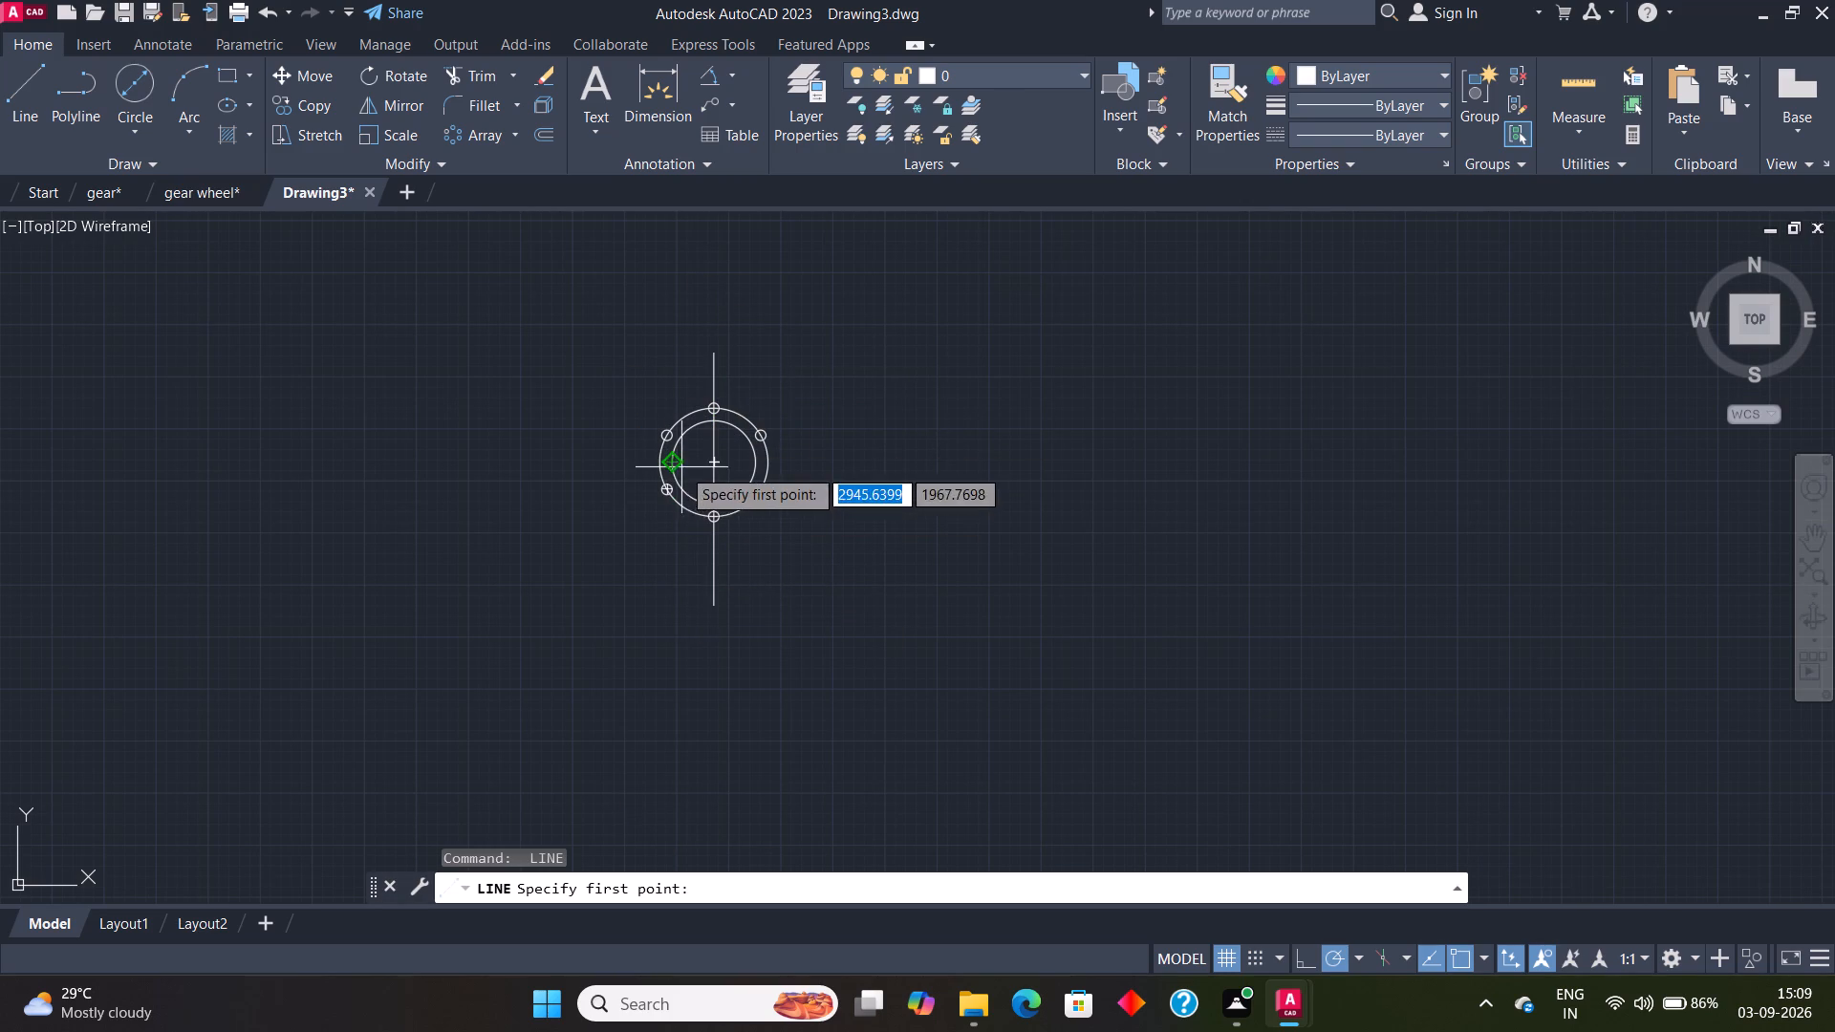
{"action": "left_click", "coordinate": [638, 467]}
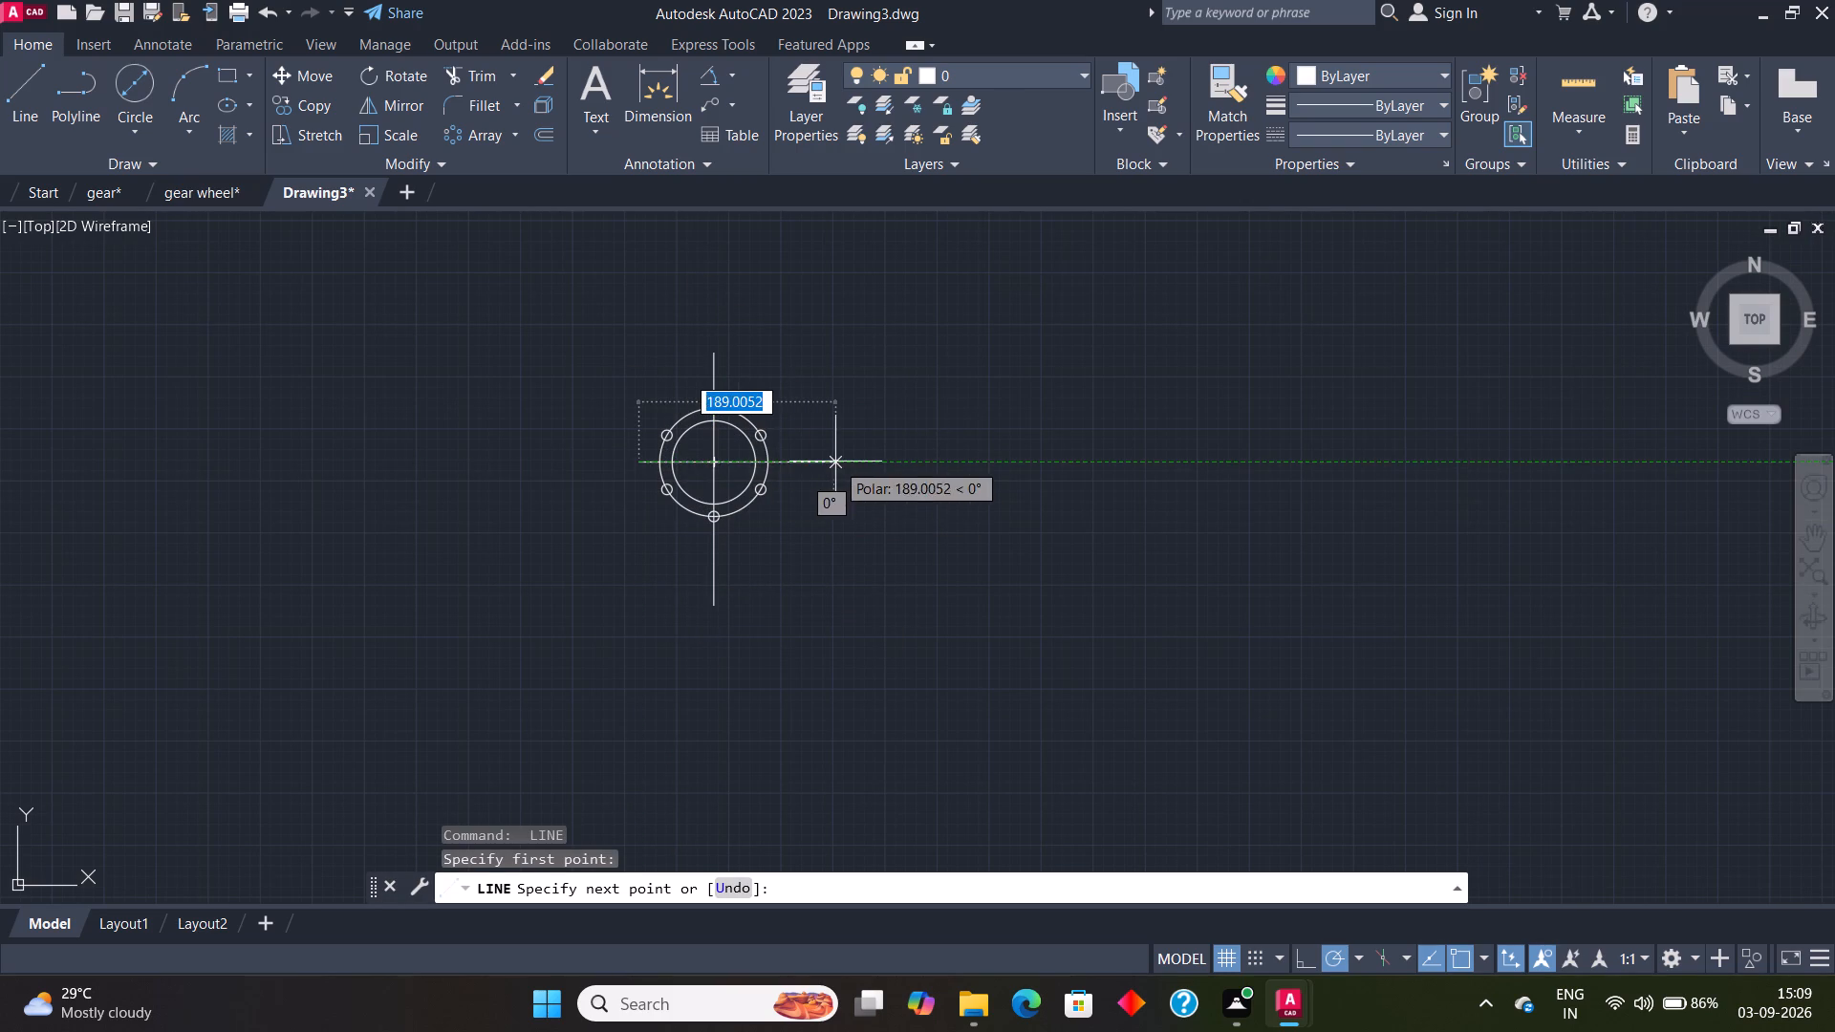
{"action": "left_click", "coordinate": [835, 462]}
{"action": "key", "text": "Escape"}
Offset the vertical centre line by 45 to the left of the hub centre.
{"action": "scroll", "coordinate": [750, 444], "scroll_direction": "up", "scroll_amount": 2}
{"action": "scroll", "coordinate": [918, 408], "scroll_direction": "up", "scroll_amount": 1}
{"action": "key", "text": "o"}
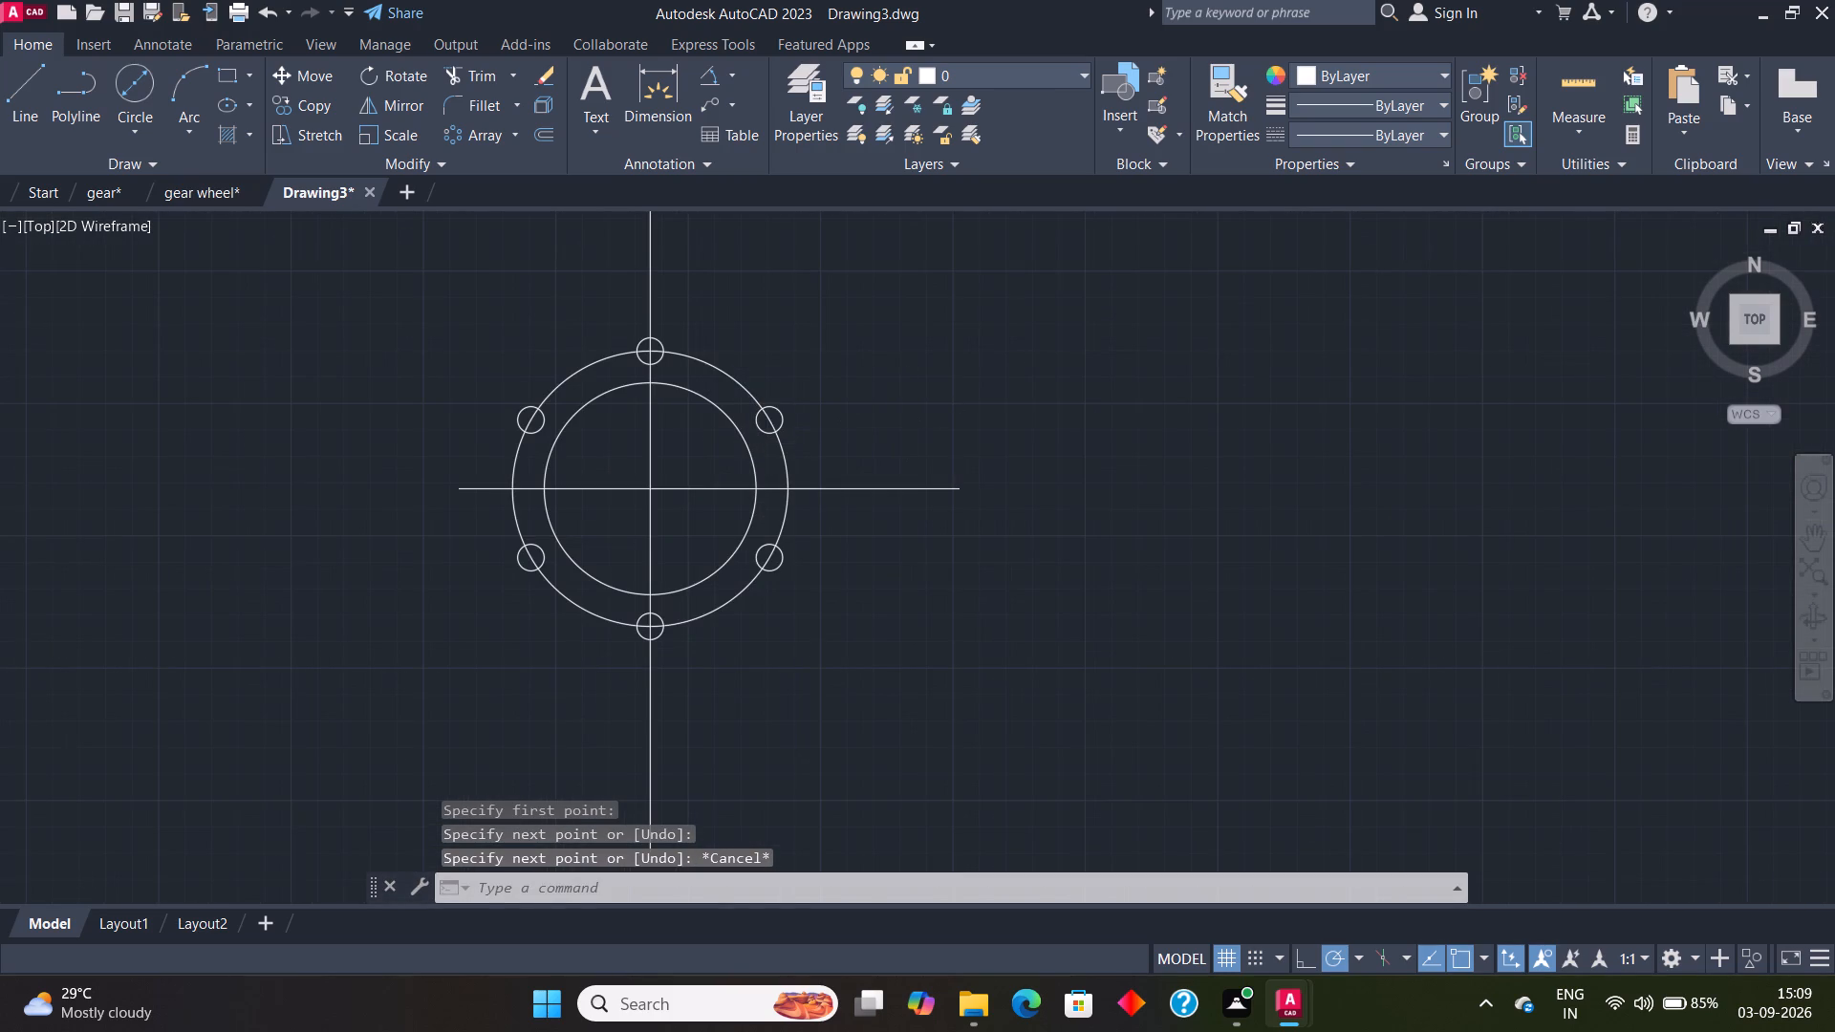
{"action": "key", "text": "Return"}
{"action": "key", "text": "Return"}
{"action": "left_click", "coordinate": [487, 271]}
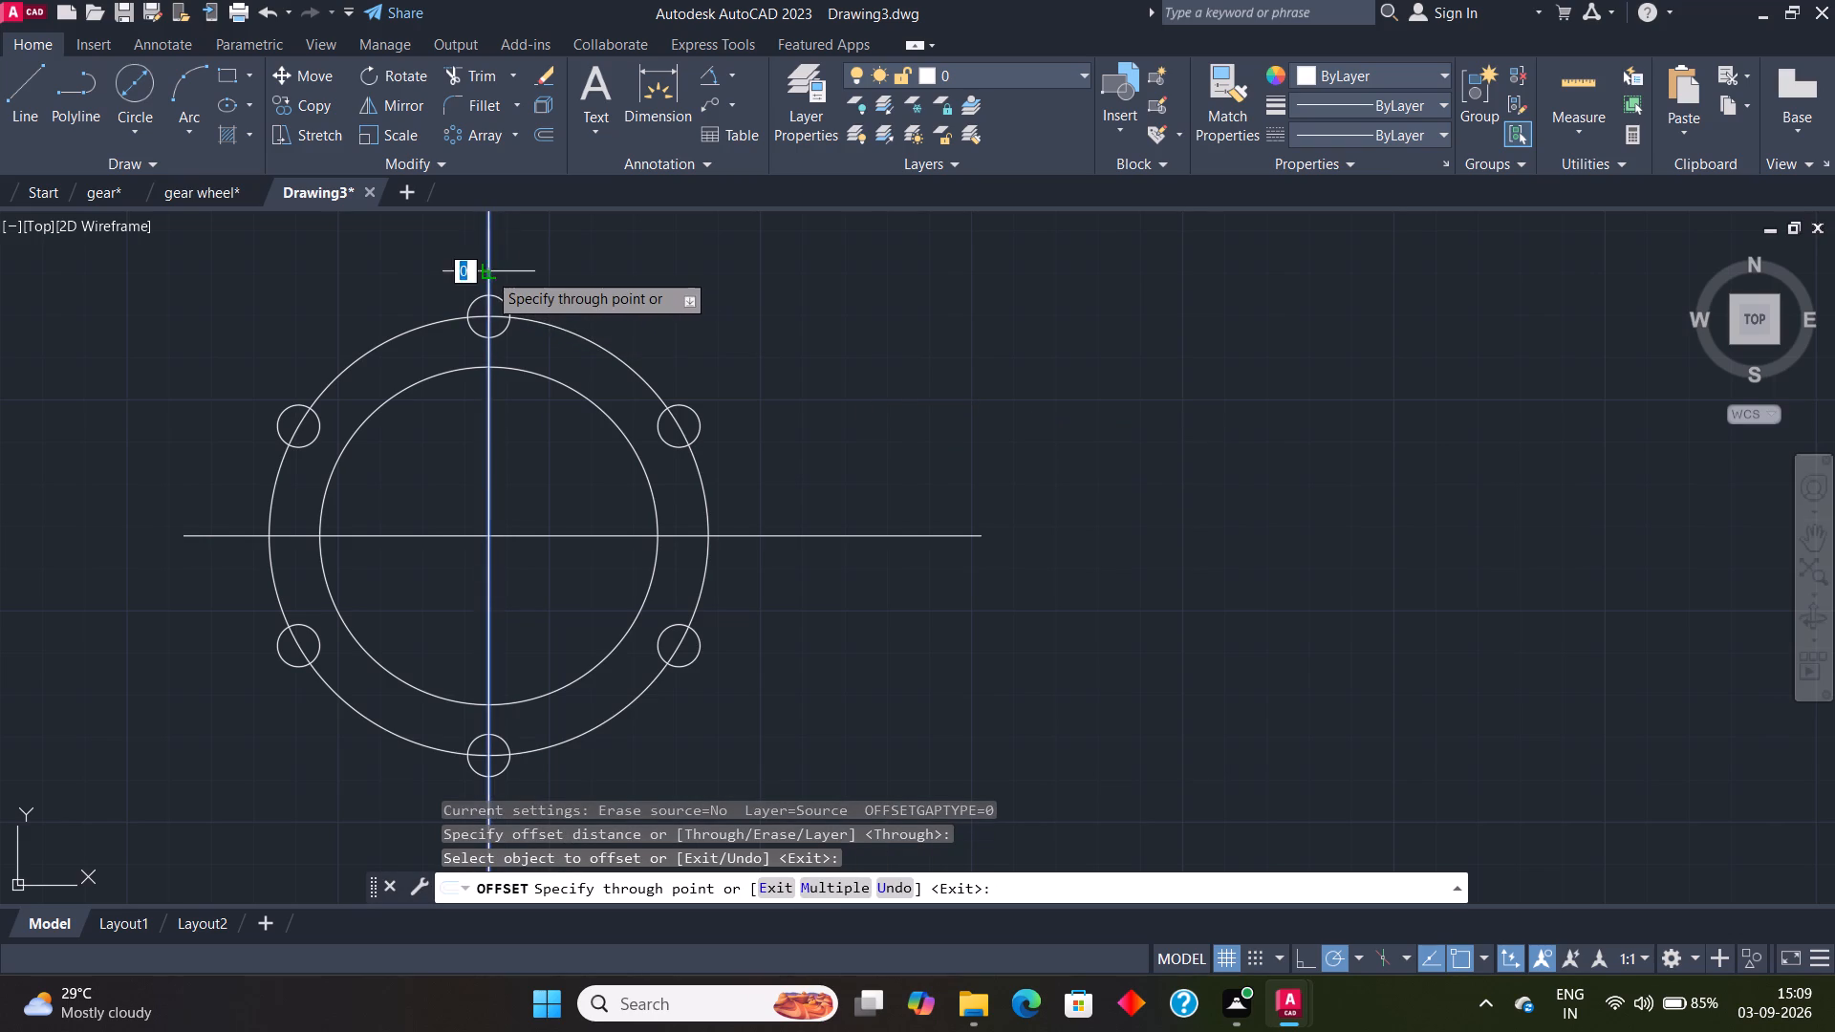
{"action": "type", "text": "45"}
{"action": "key", "text": "Return"}
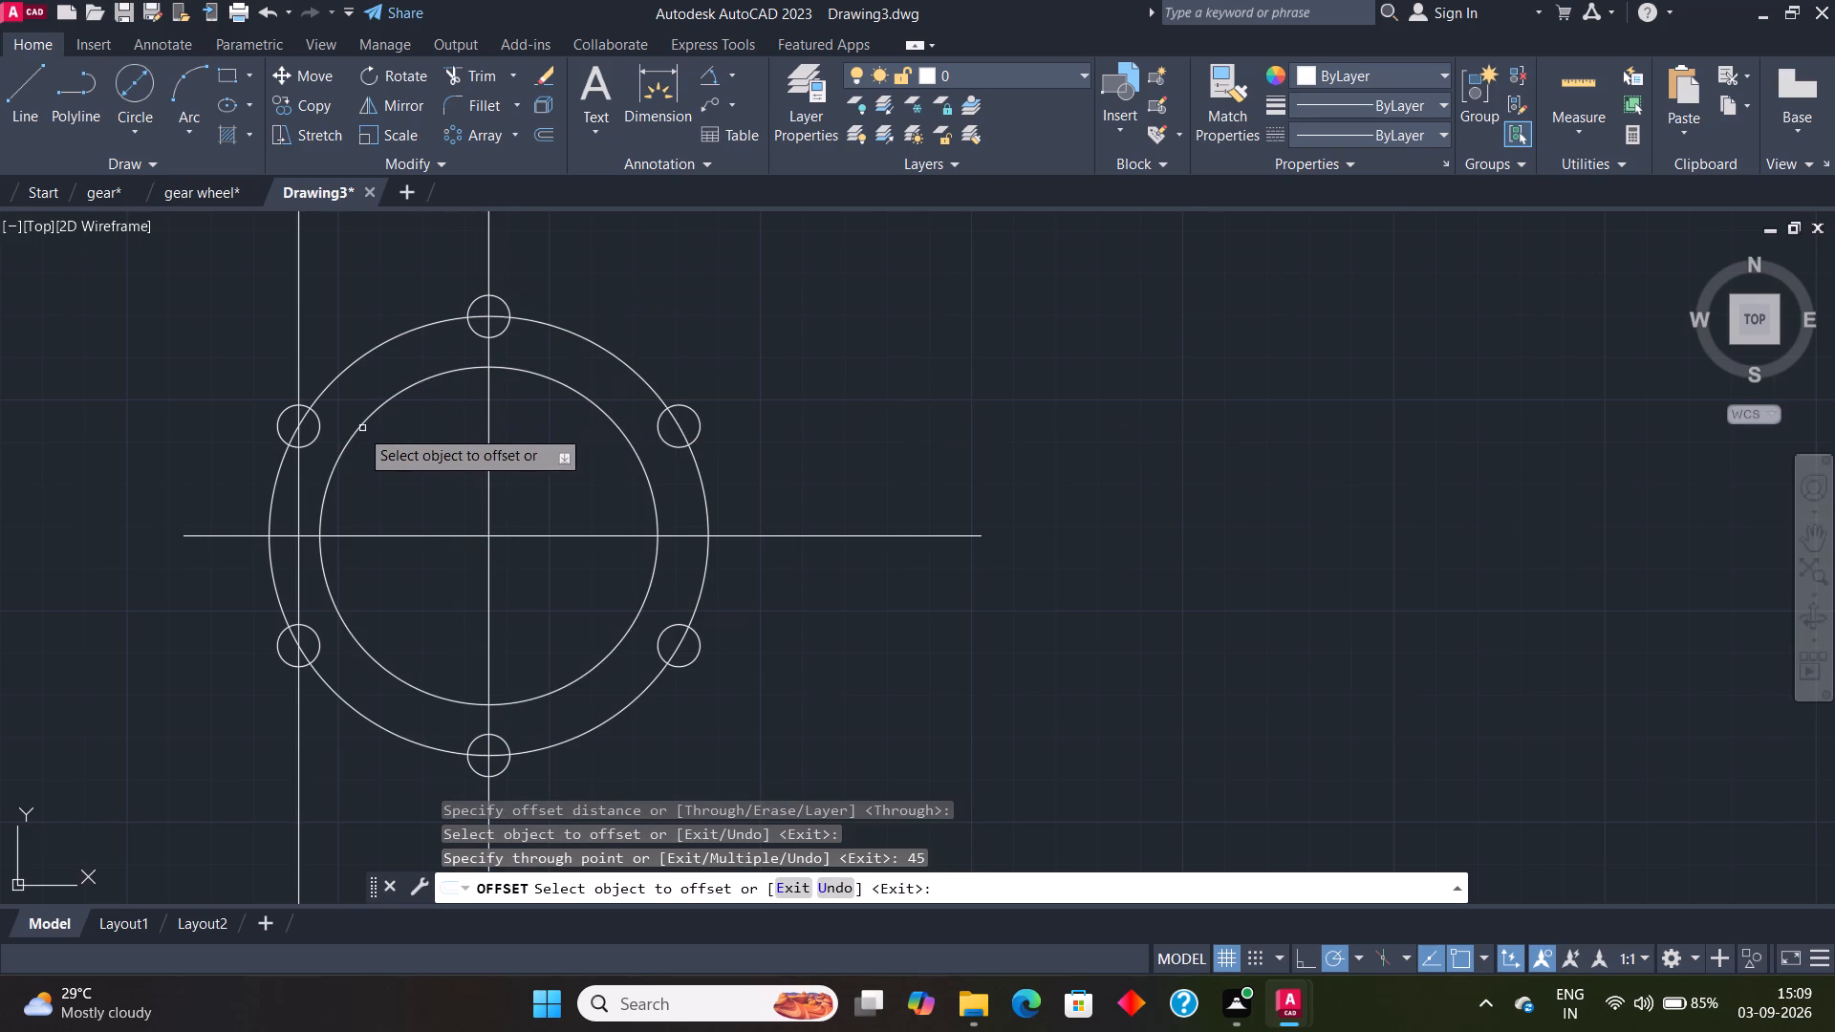
Offset the horizontal centre line by 49 above the hub centre.
{"action": "left_click", "coordinate": [391, 536]}
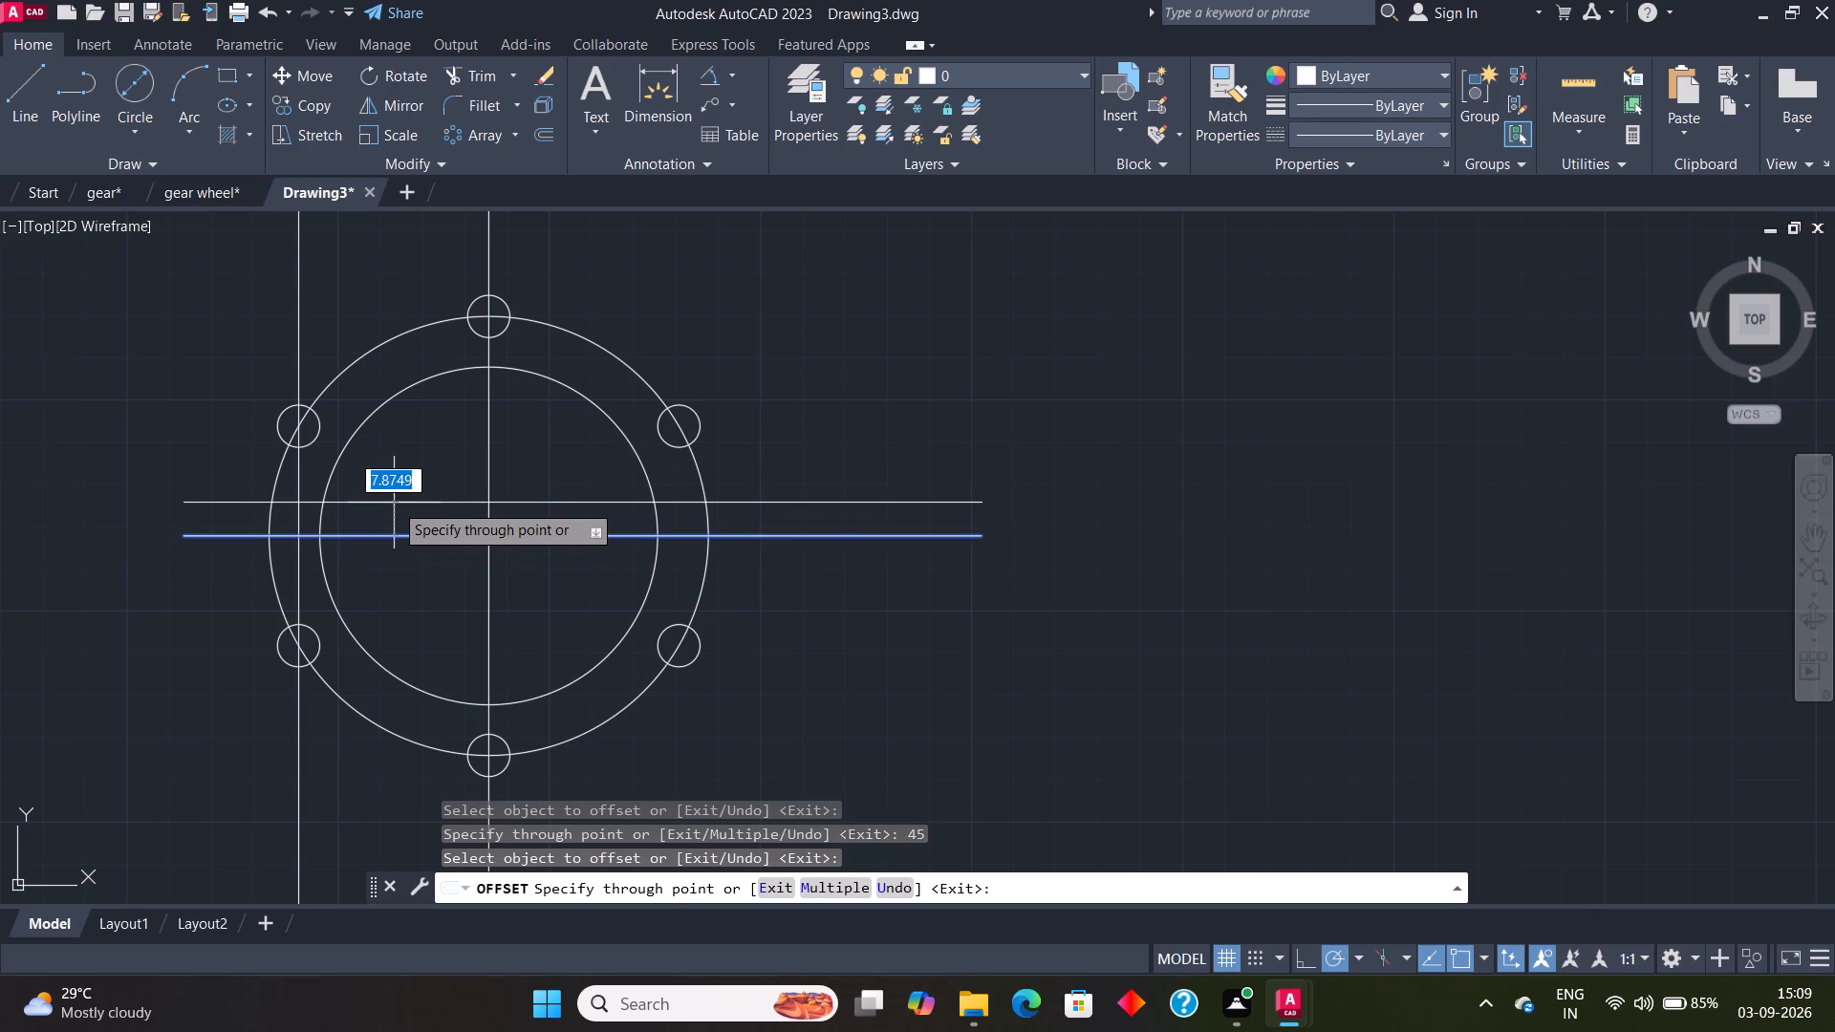
{"action": "type", "text": "49"}
{"action": "key", "text": "Return"}
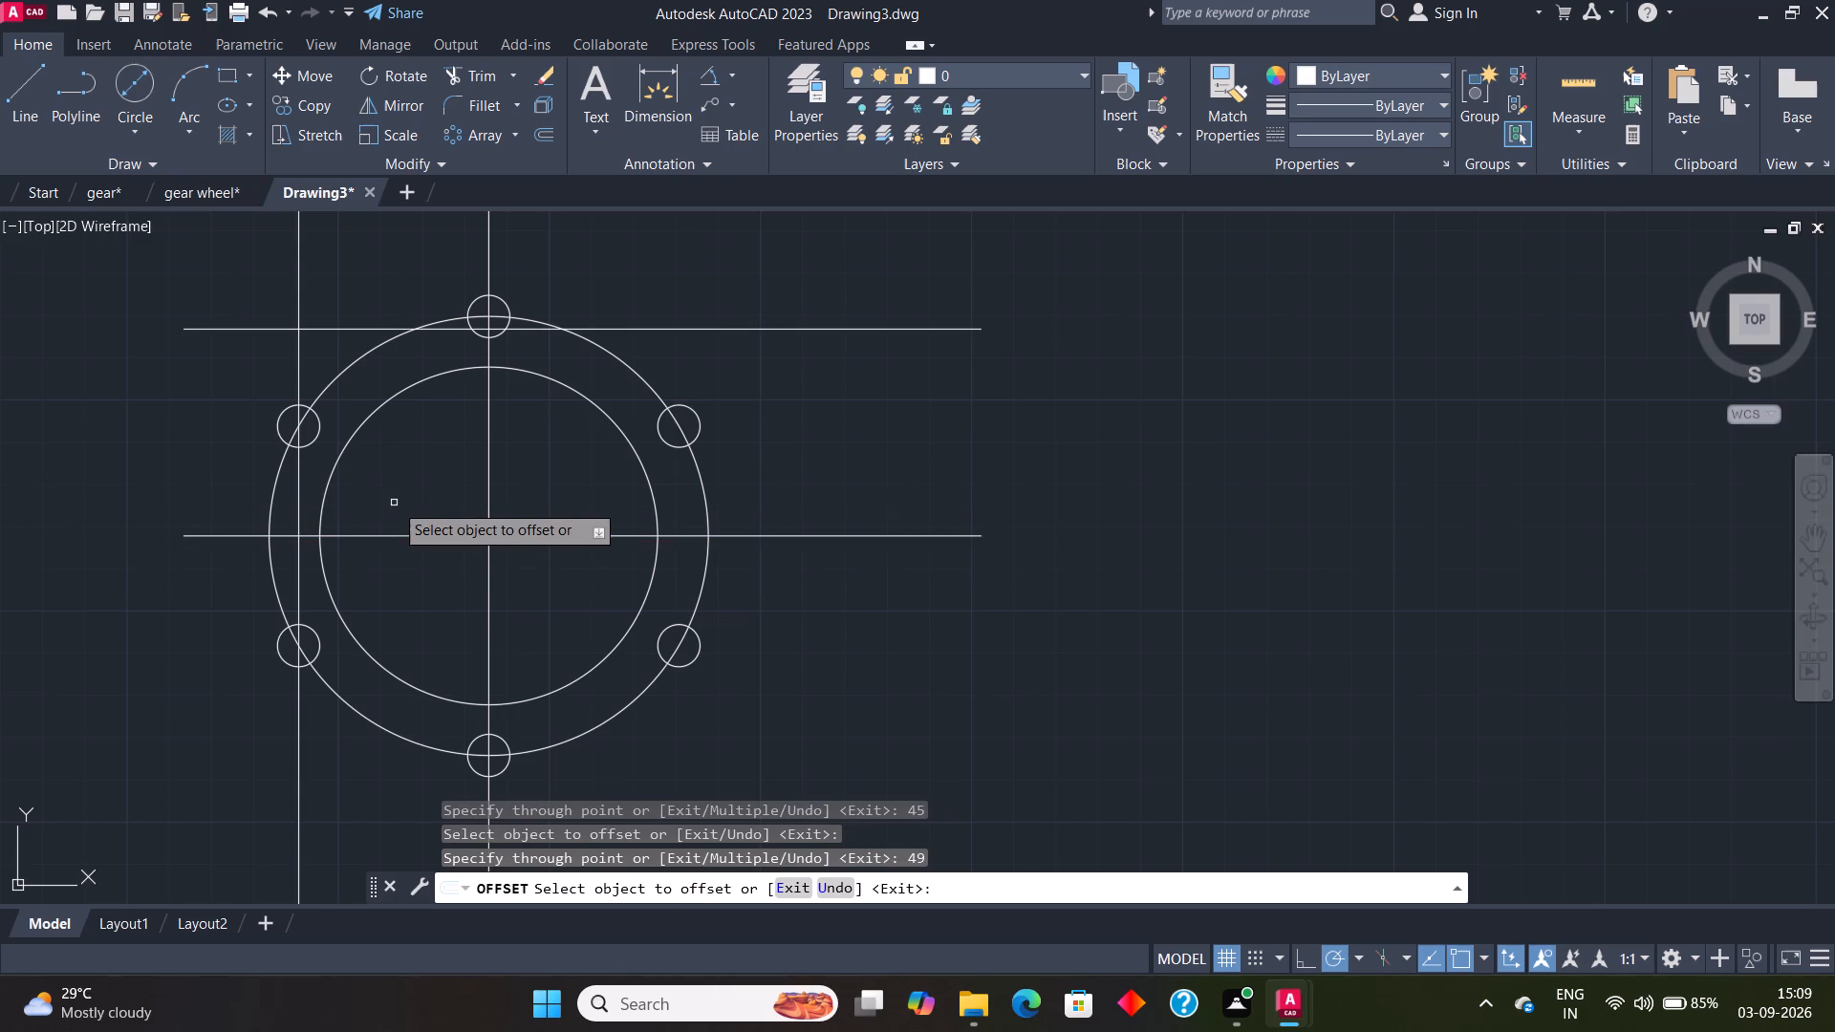
{"action": "middle_click_drag", "start_coordinate": [845, 469], "coordinate": [938, 559]}
{"action": "key", "text": "Escape"}
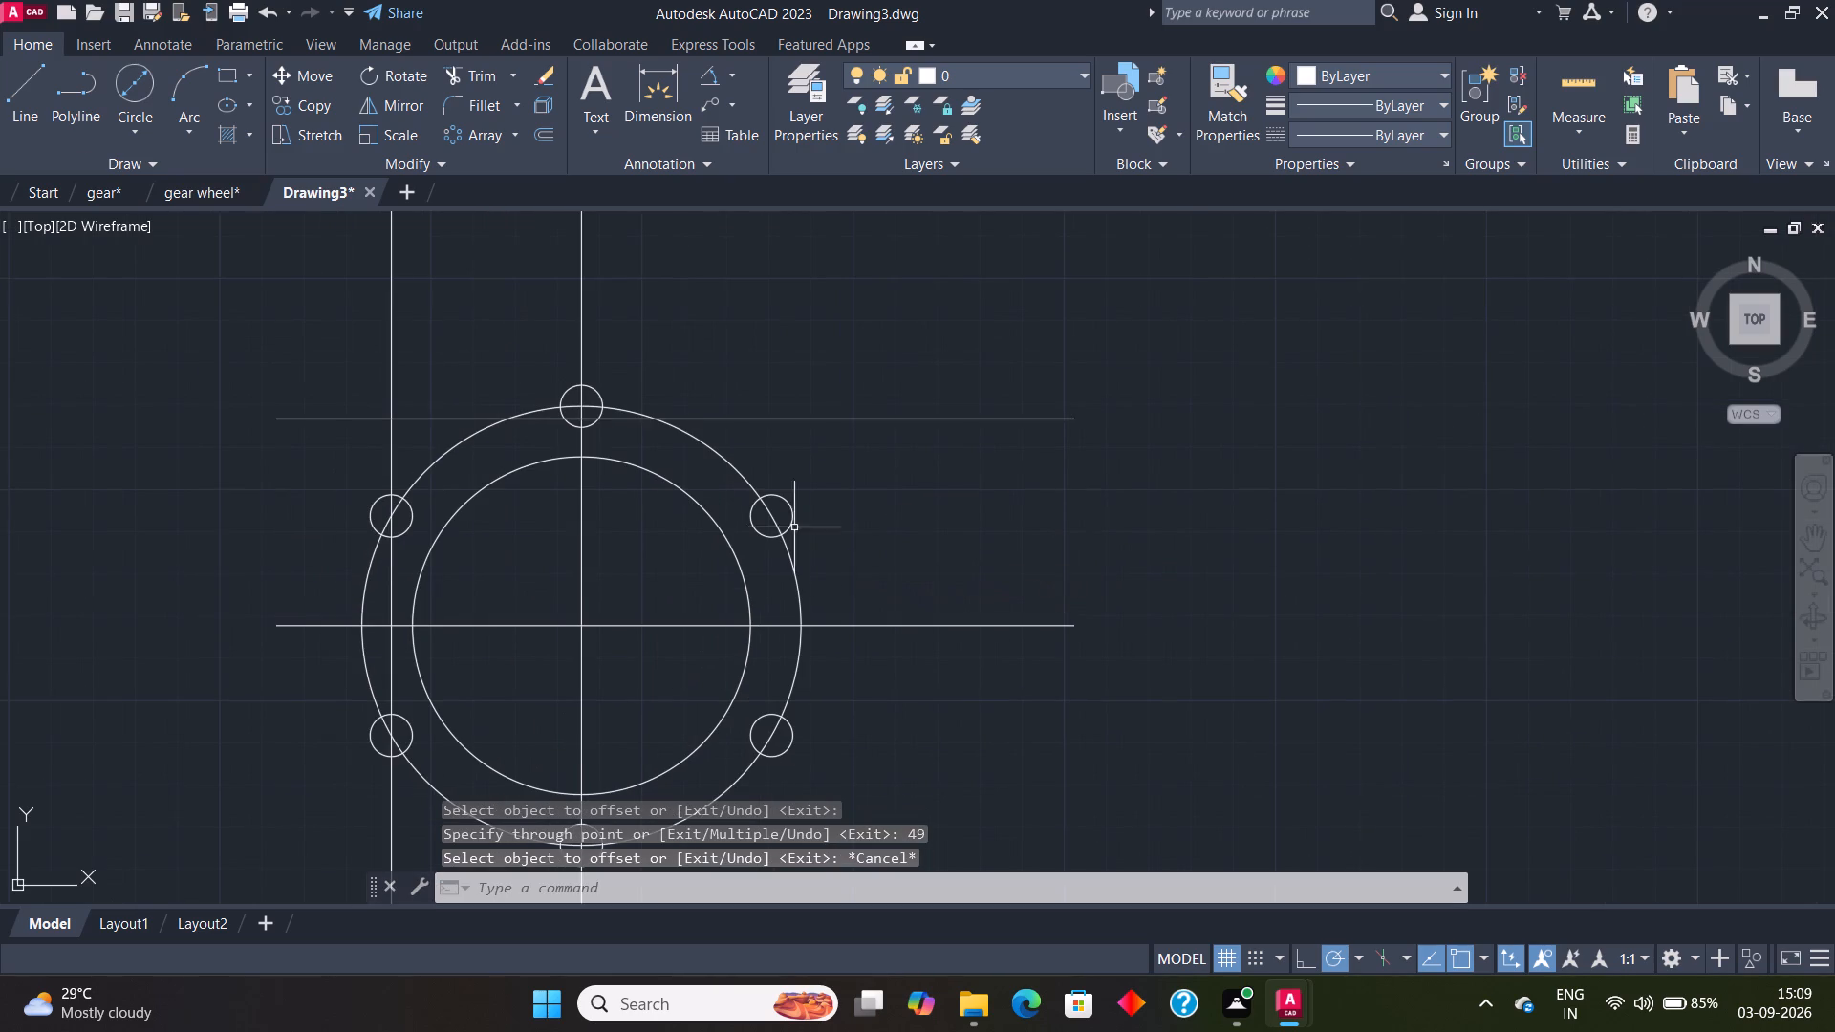
Draw a line rising to the right at 30 degrees from the intersection of the two offset lines, using 30-degree polar tracking.
{"action": "left_click", "coordinate": [1, 108]}
{"action": "left_click", "coordinate": [22, 93]}
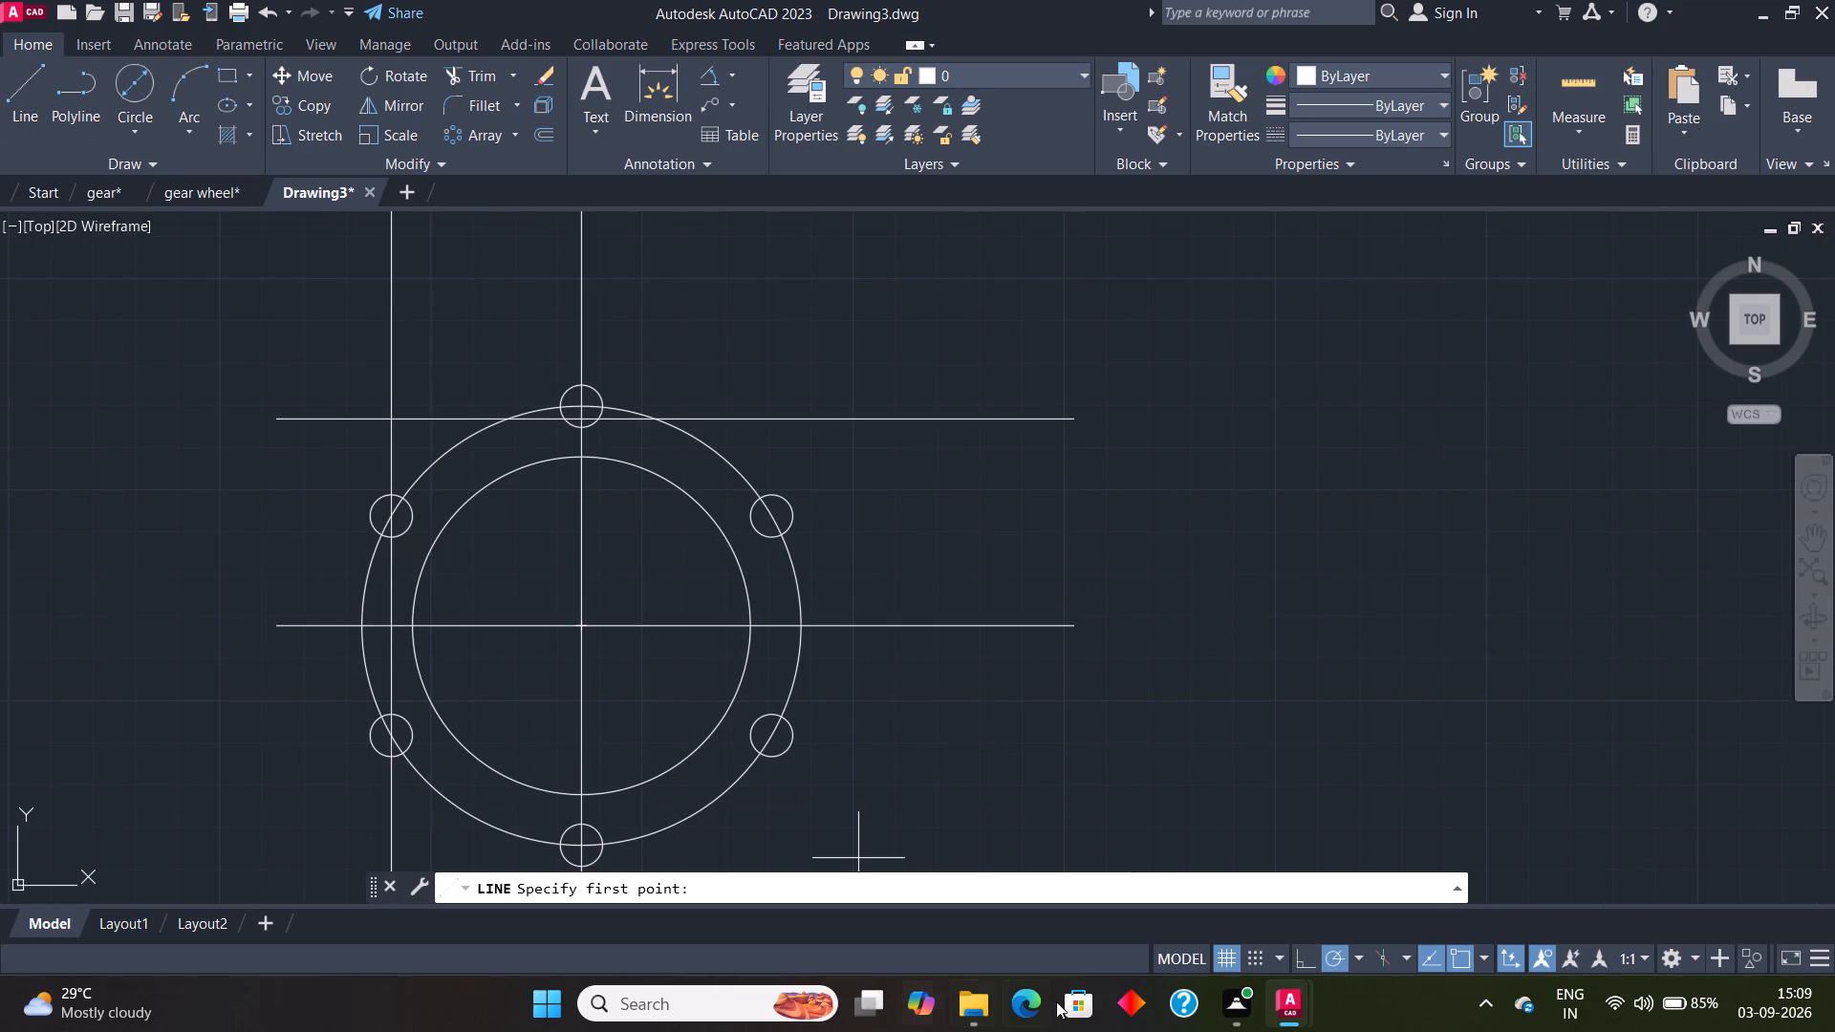
{"action": "left_click", "coordinate": [1362, 957]}
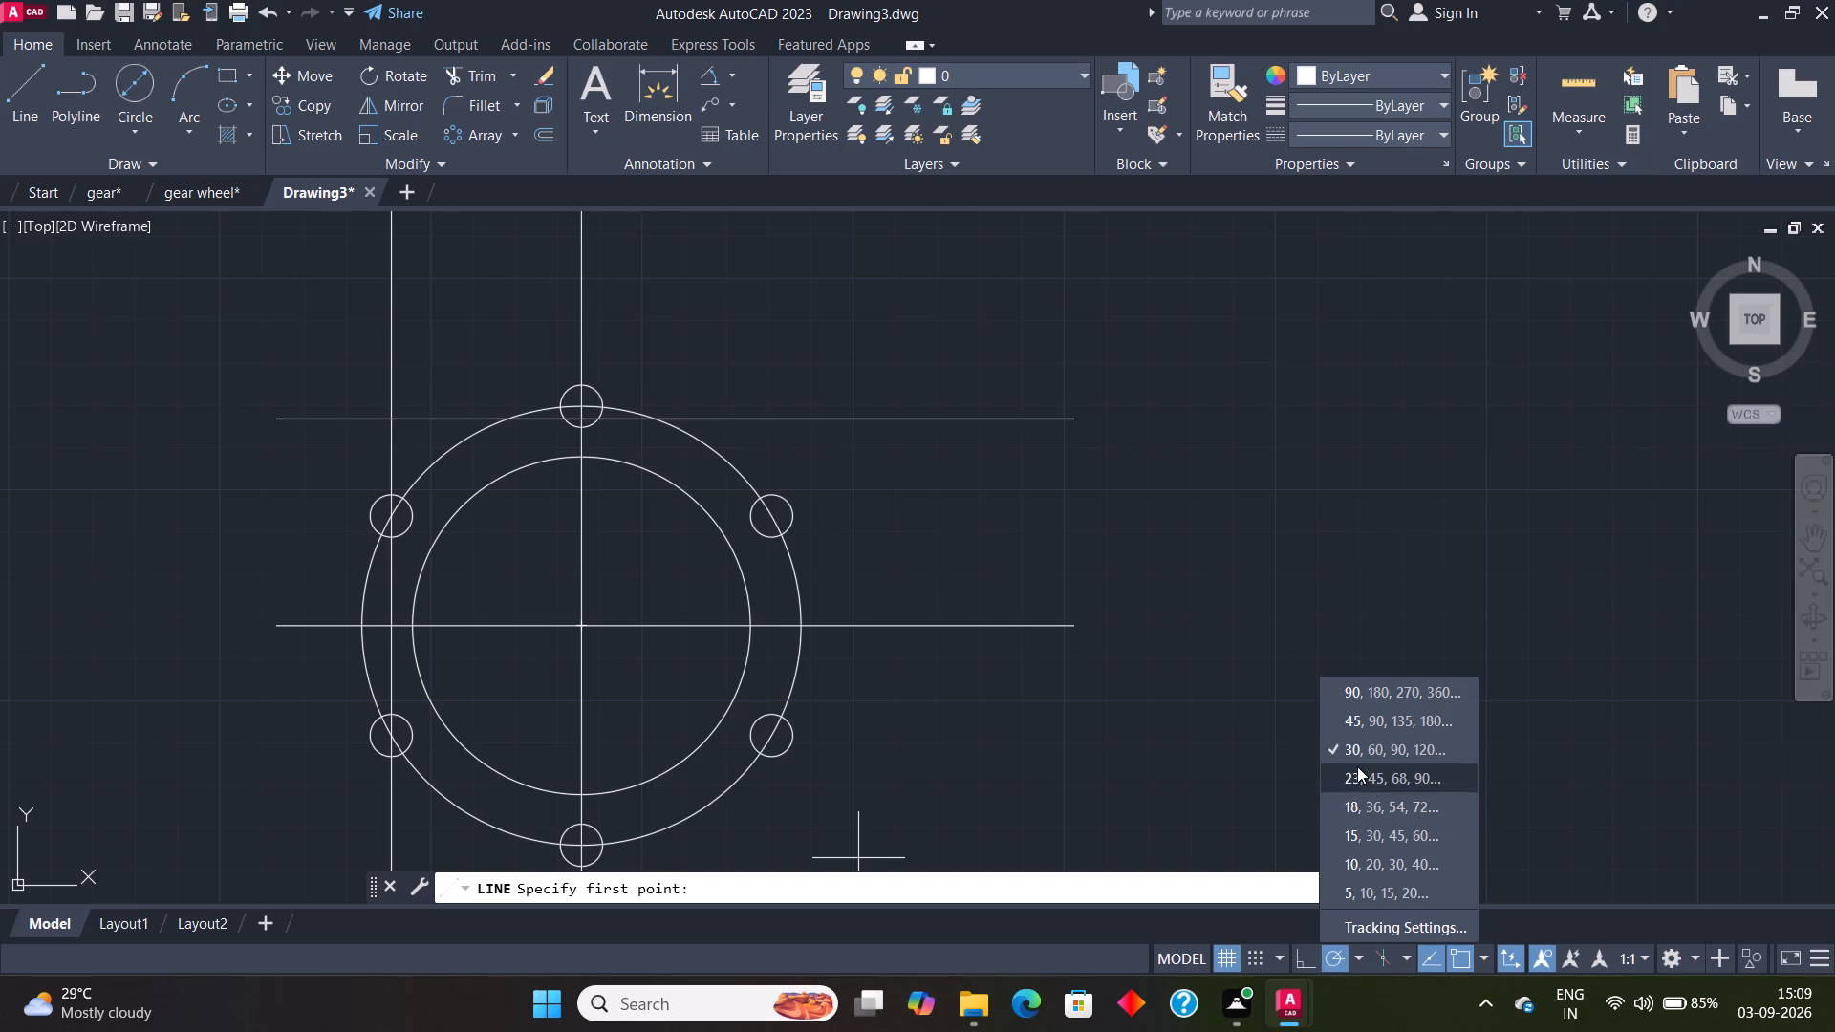
{"action": "left_click", "coordinate": [1352, 756]}
{"action": "left_click", "coordinate": [38, 72]}
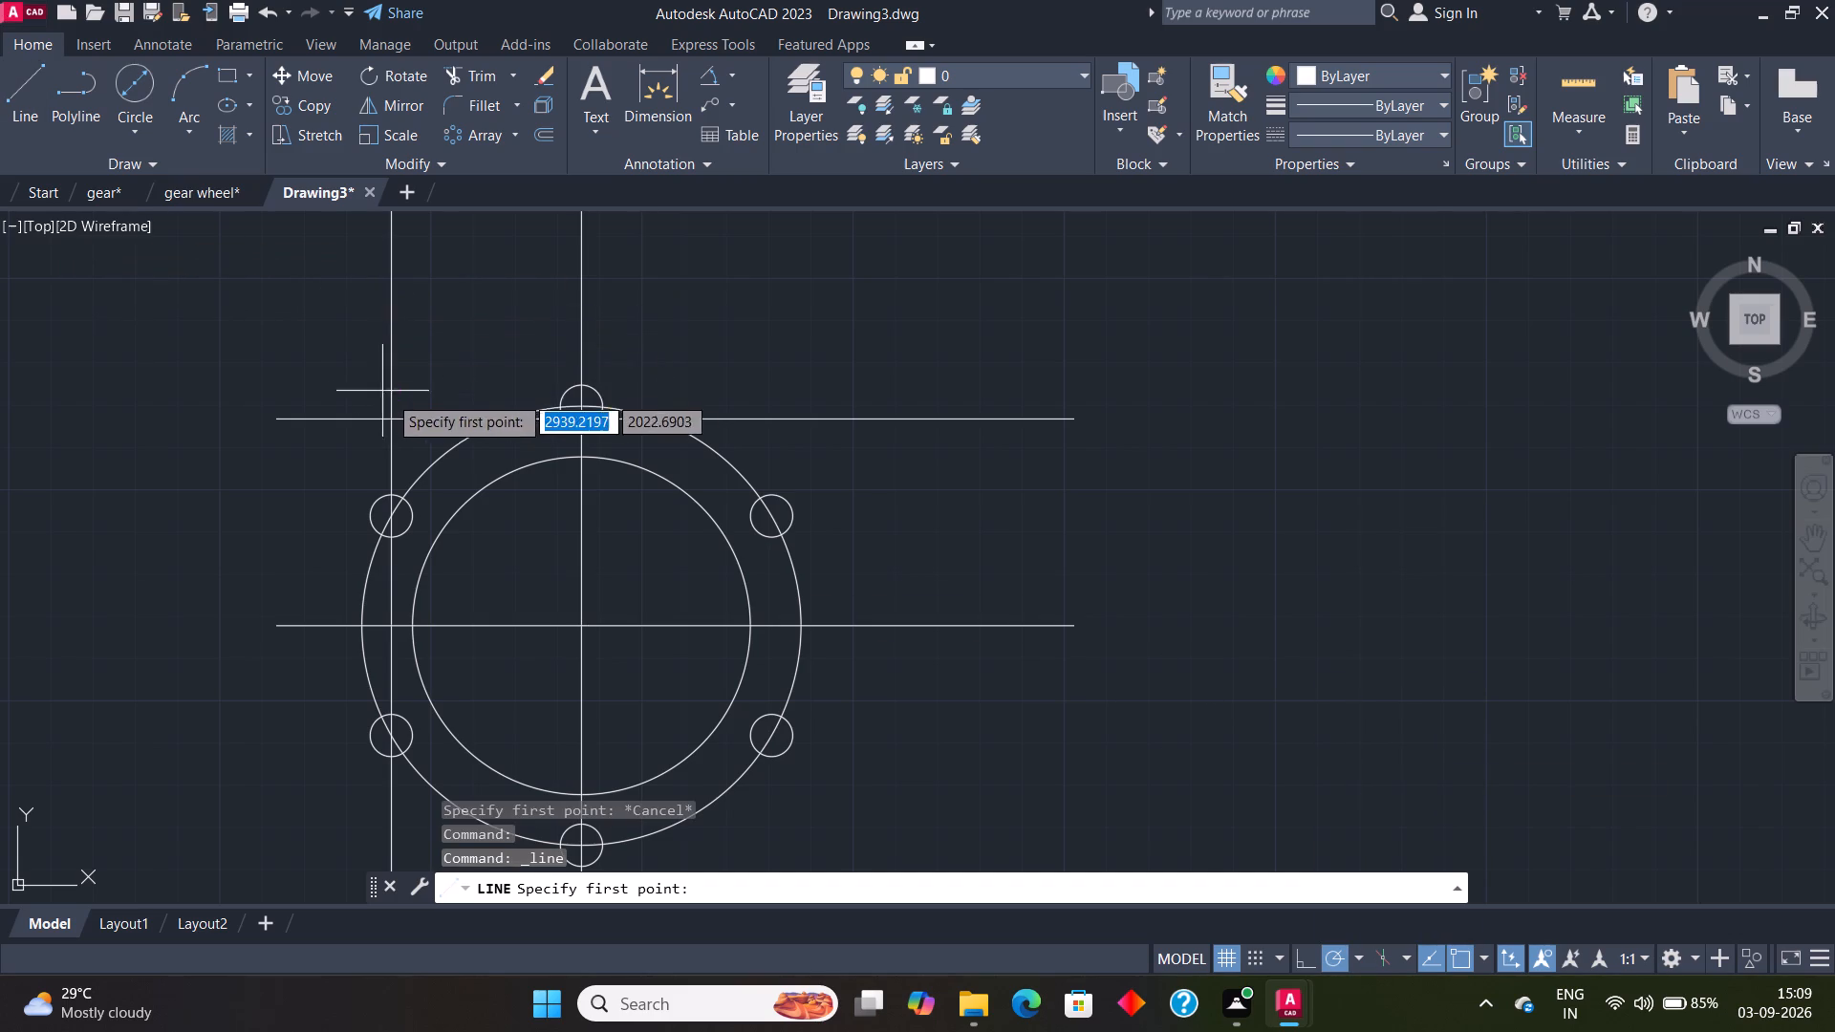
{"action": "left_click", "coordinate": [397, 410]}
{"action": "middle_click_drag", "start_coordinate": [952, 338], "coordinate": [975, 446]}
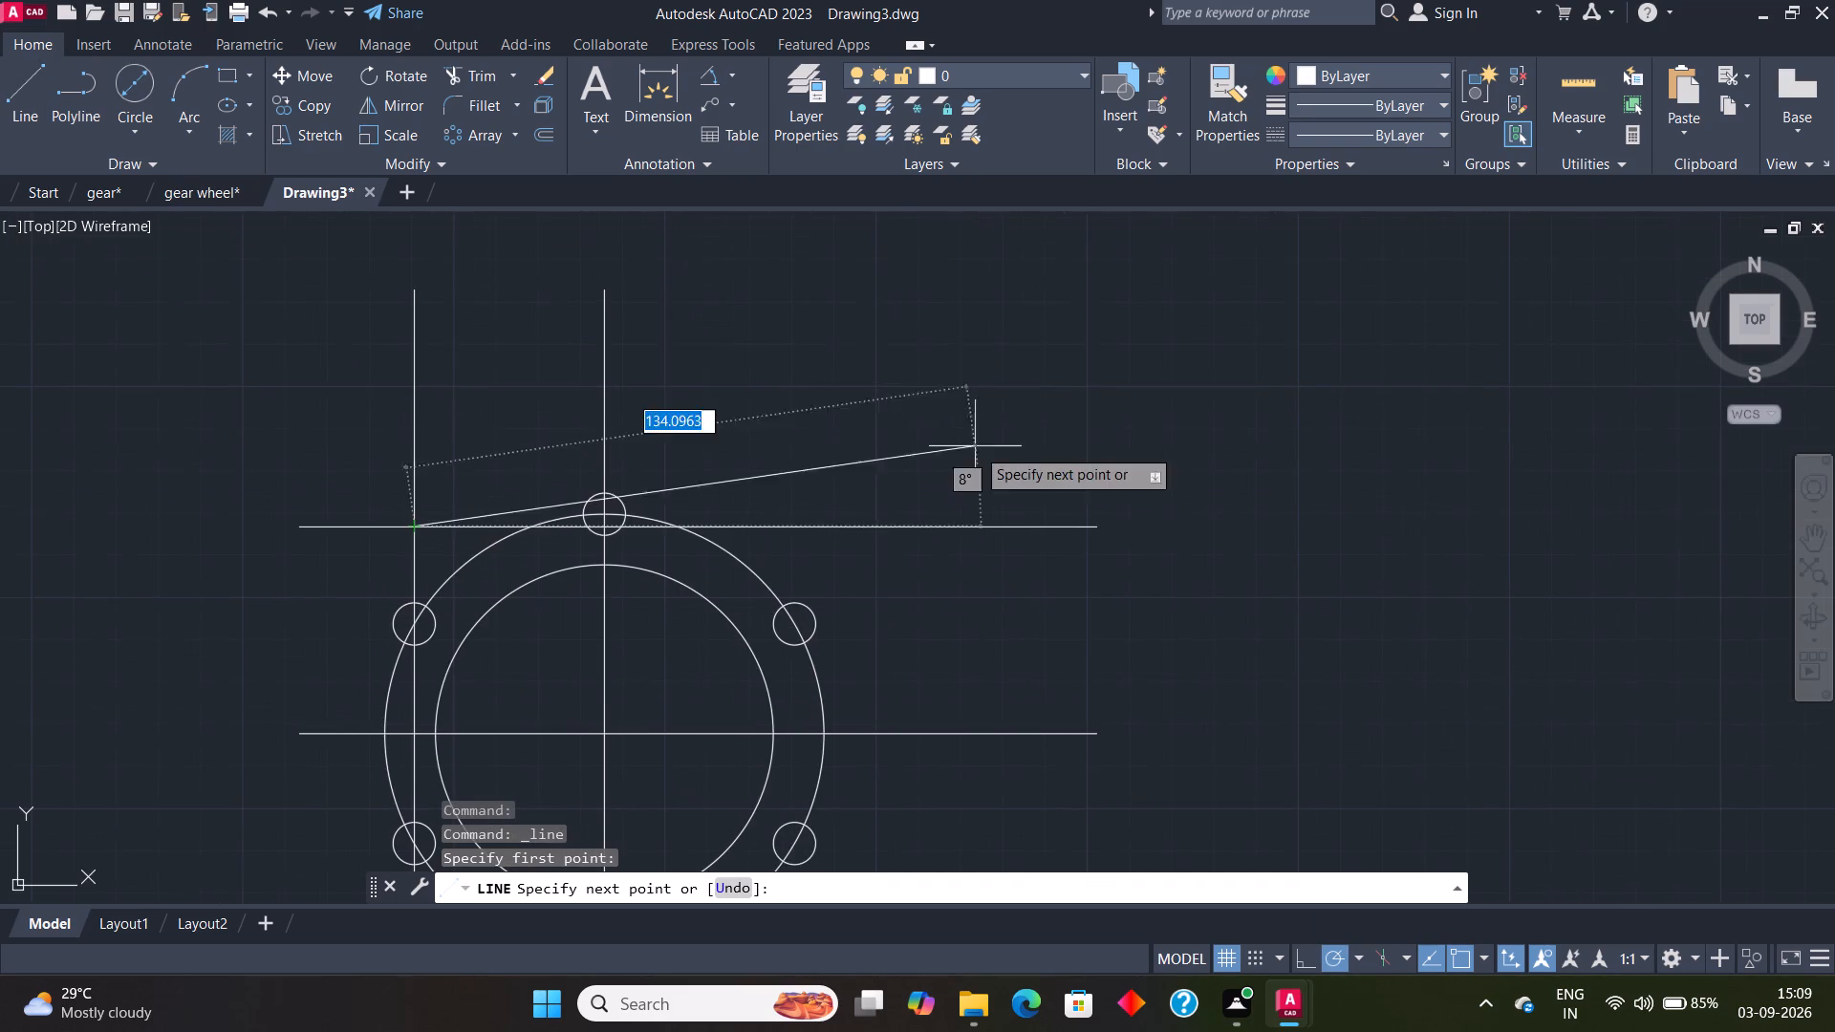
{"action": "middle_click_drag", "start_coordinate": [1000, 260], "coordinate": [933, 430]}
{"action": "left_click", "coordinate": [965, 333]}
{"action": "key", "text": "Escape"}
{"action": "middle_click_drag", "start_coordinate": [891, 548], "coordinate": [1054, 370]}
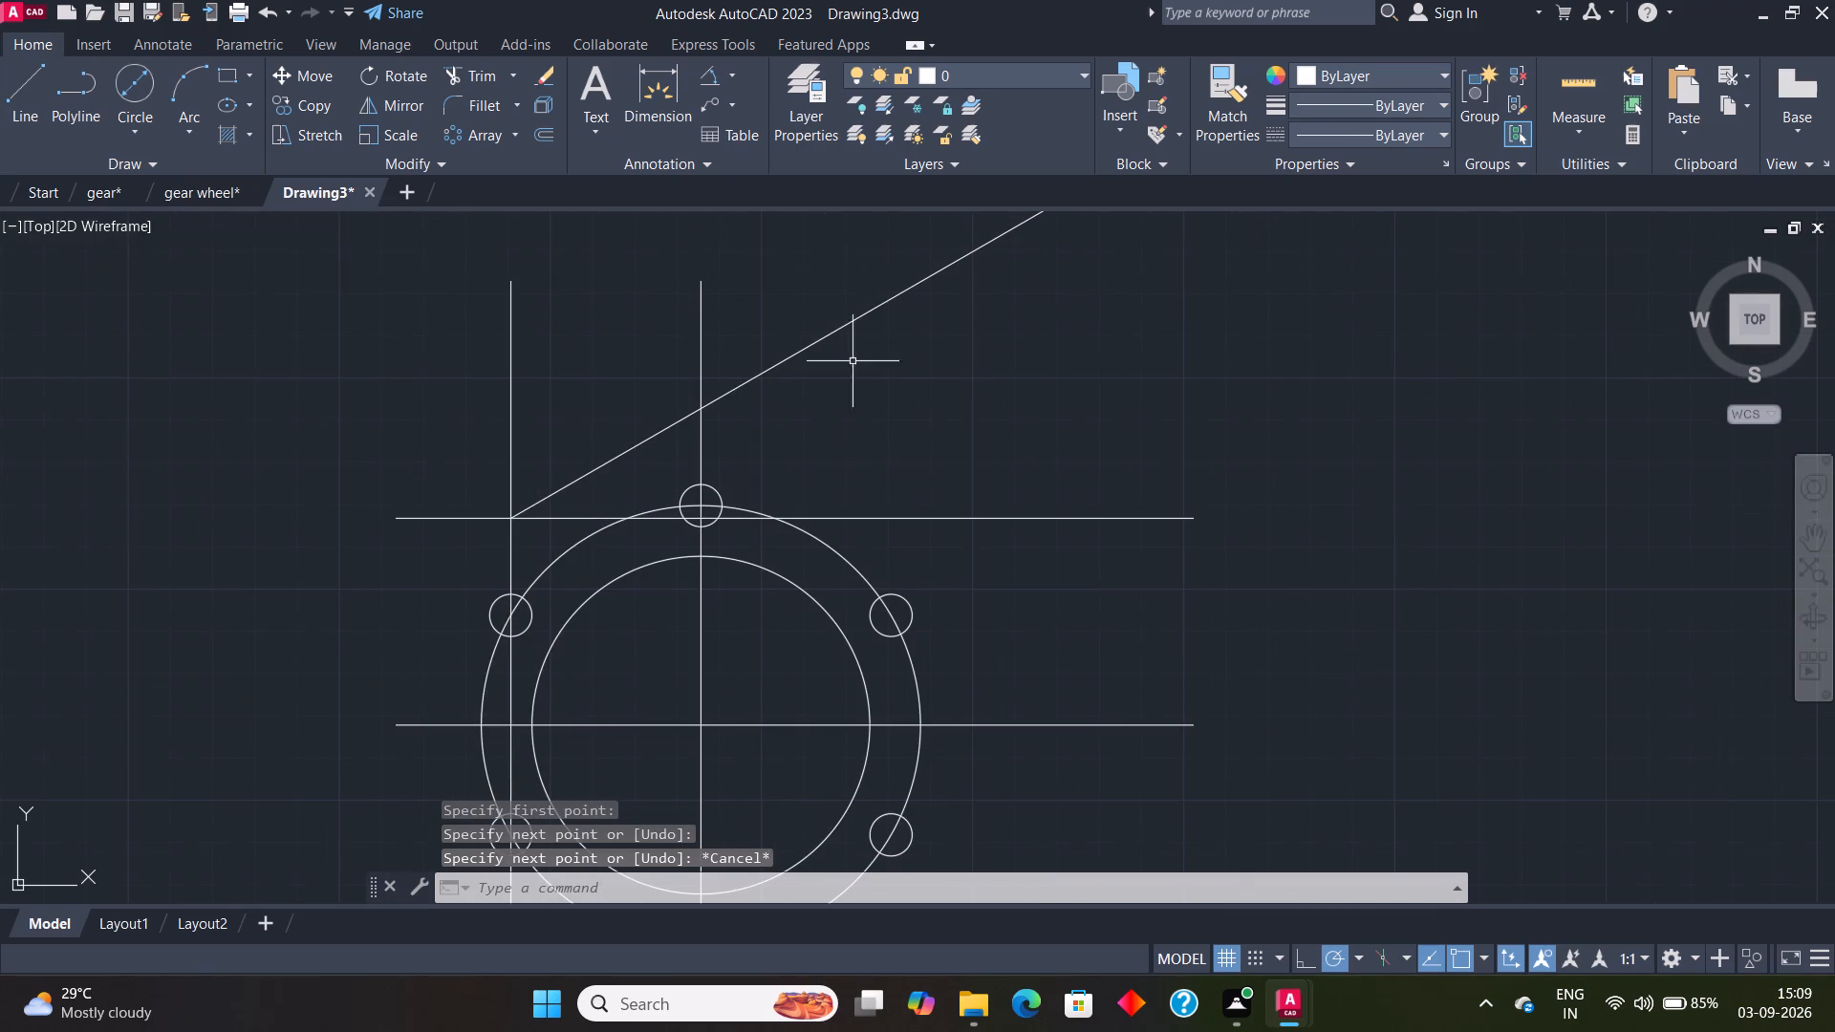
Draw a circle with a diameter of 226 centred on the hub circles' centre.
{"action": "left_click", "coordinate": [119, 88]}
{"action": "middle_click_drag", "start_coordinate": [1080, 606], "coordinate": [1080, 542]}
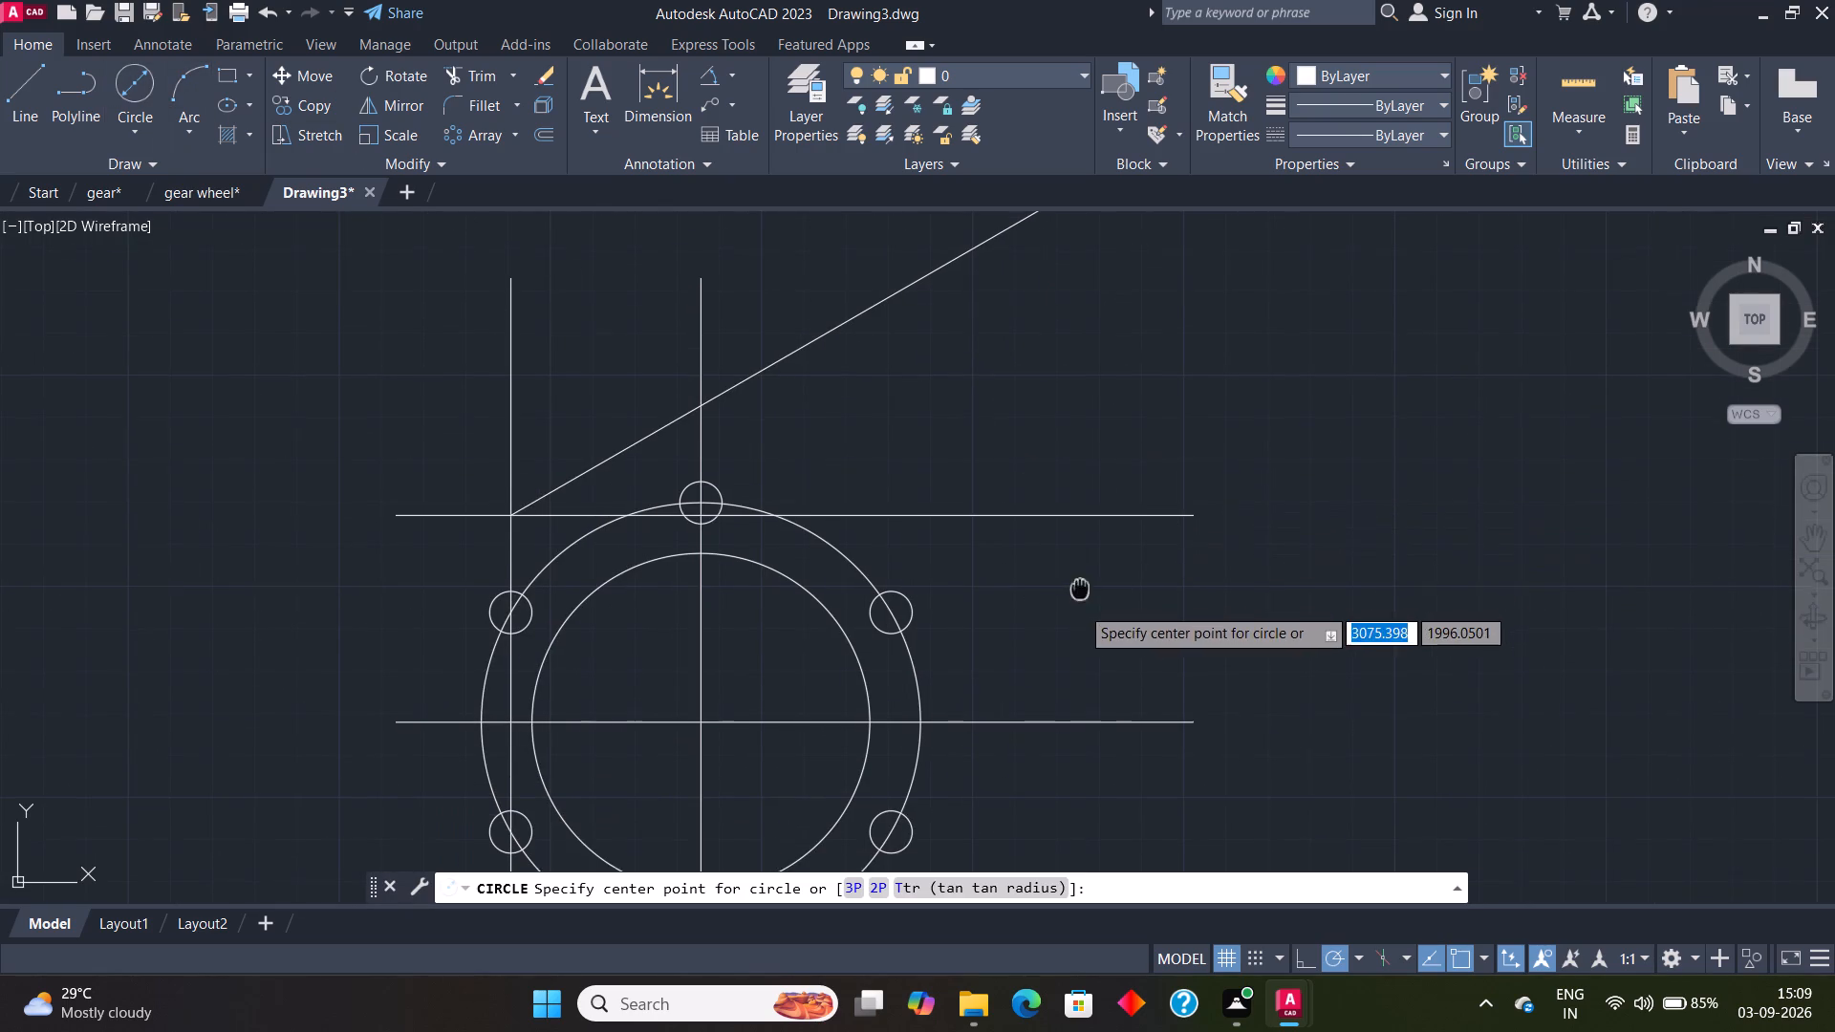
{"action": "middle_click_drag", "start_coordinate": [1080, 542], "coordinate": [1082, 523]}
{"action": "left_click", "coordinate": [705, 645]}
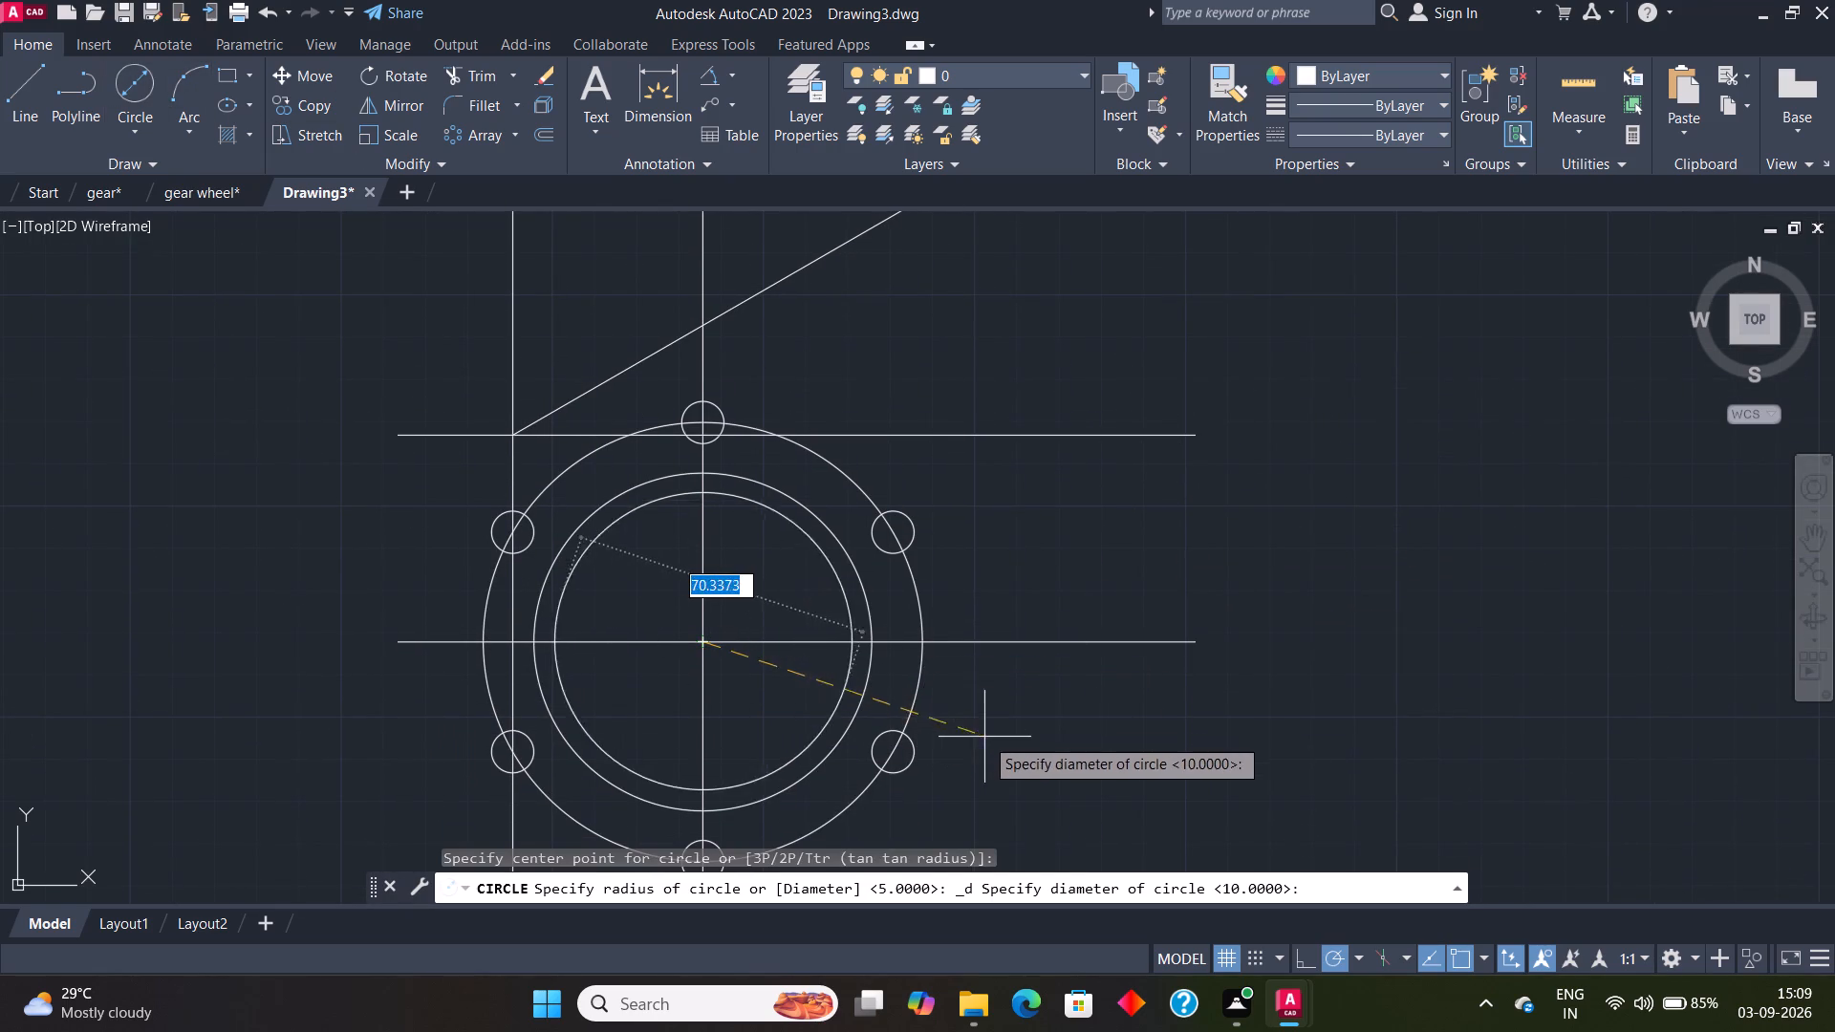
{"action": "scroll", "coordinate": [1394, 823], "scroll_direction": "down", "scroll_amount": 1}
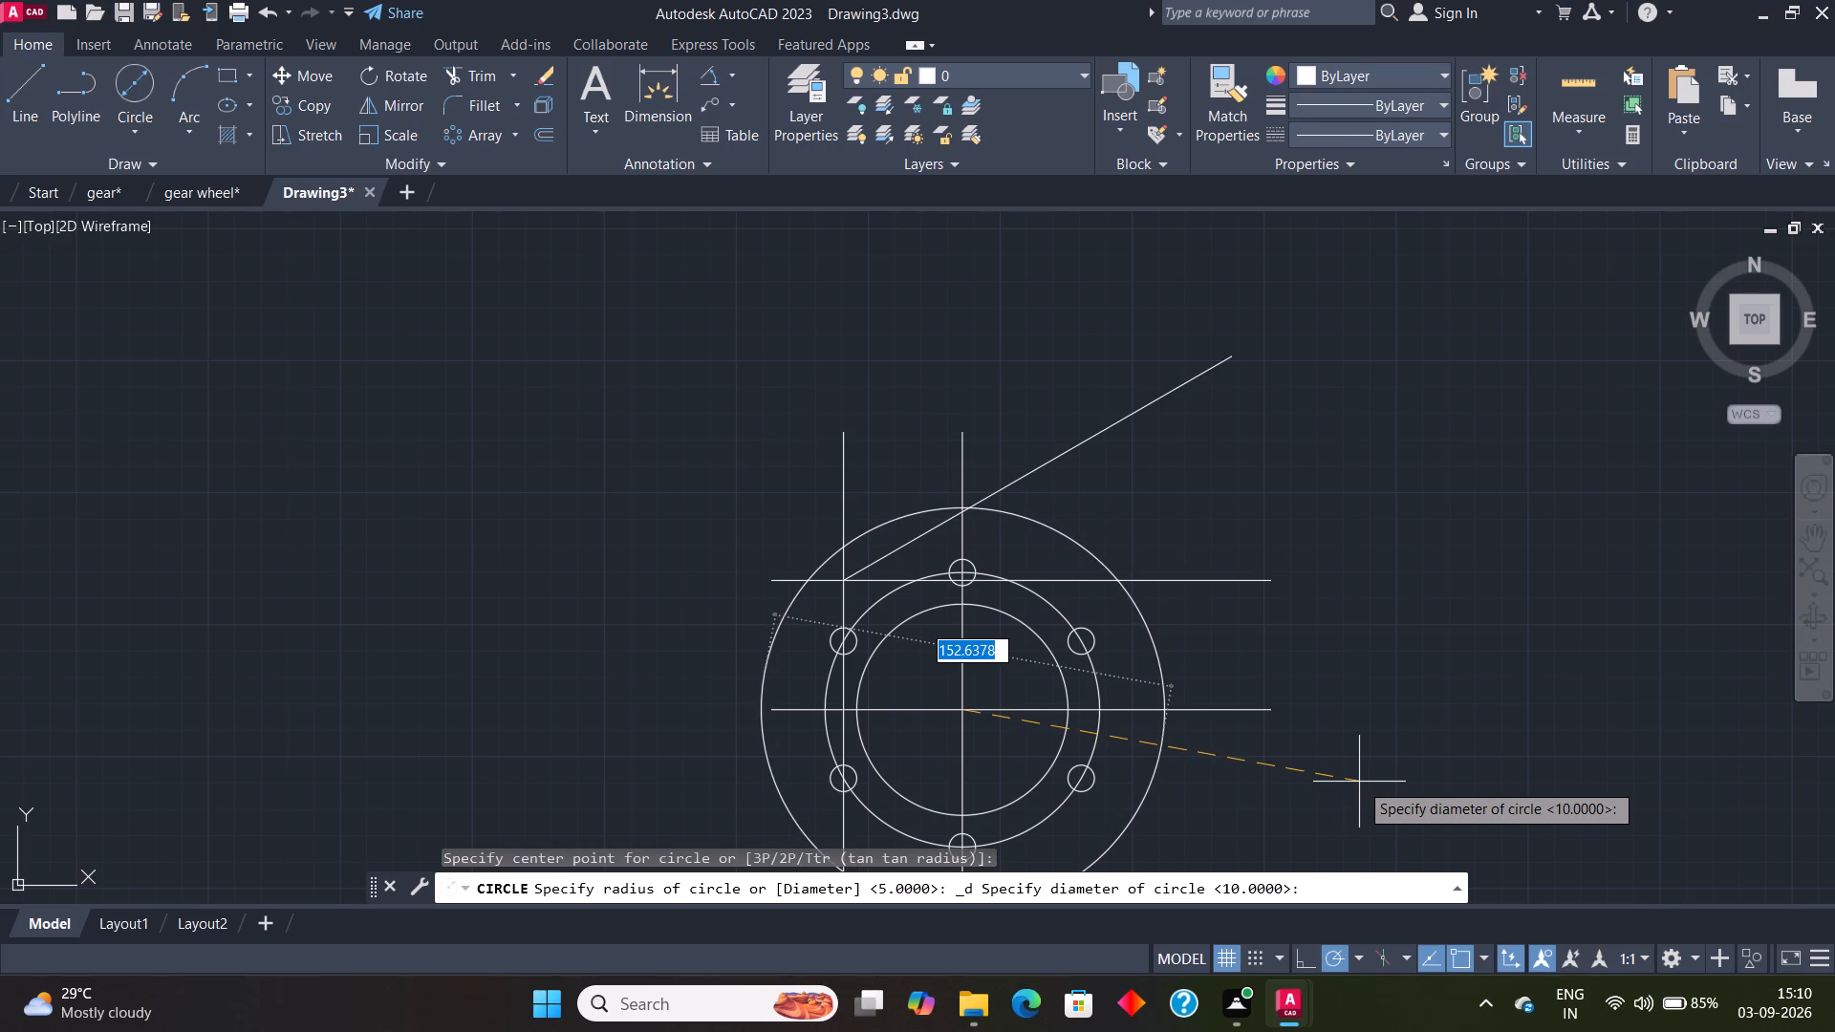
{"action": "type", "text": "226"}
{"action": "key", "text": "Return"}
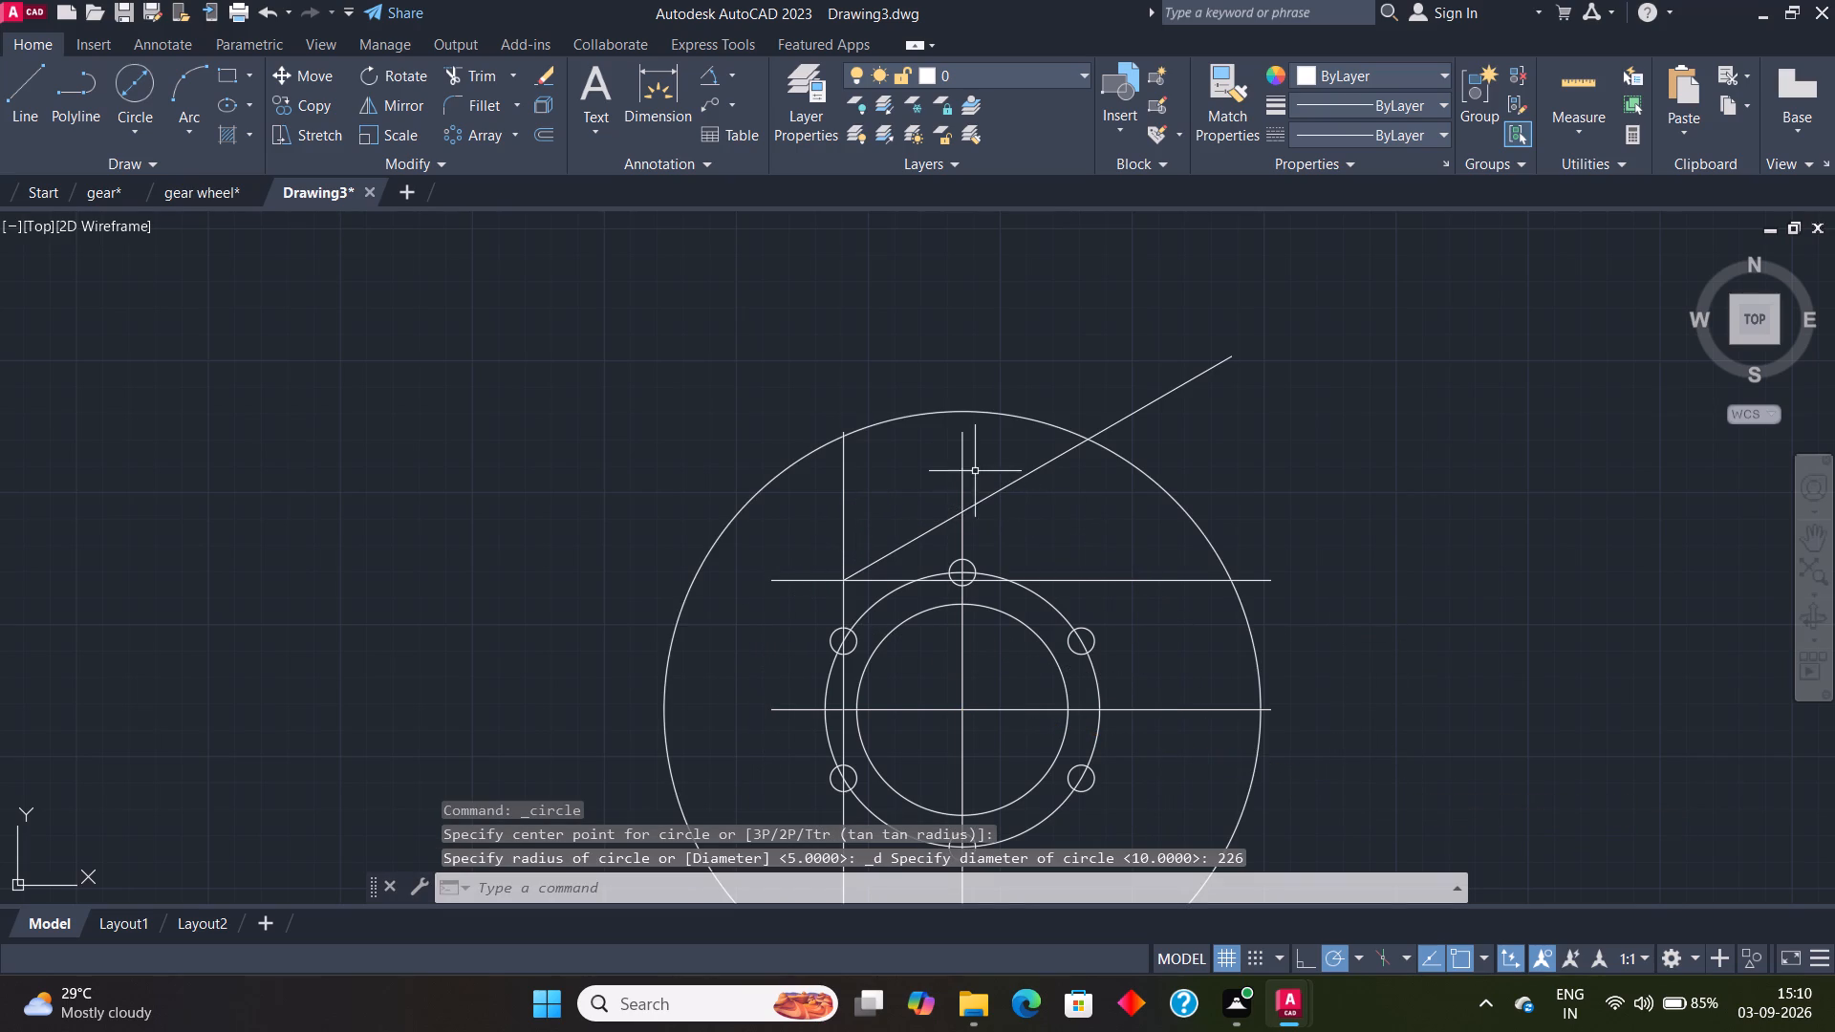
{"action": "middle_click_drag", "start_coordinate": [1397, 531], "coordinate": [1328, 506]}
{"action": "key", "text": "Escape"}
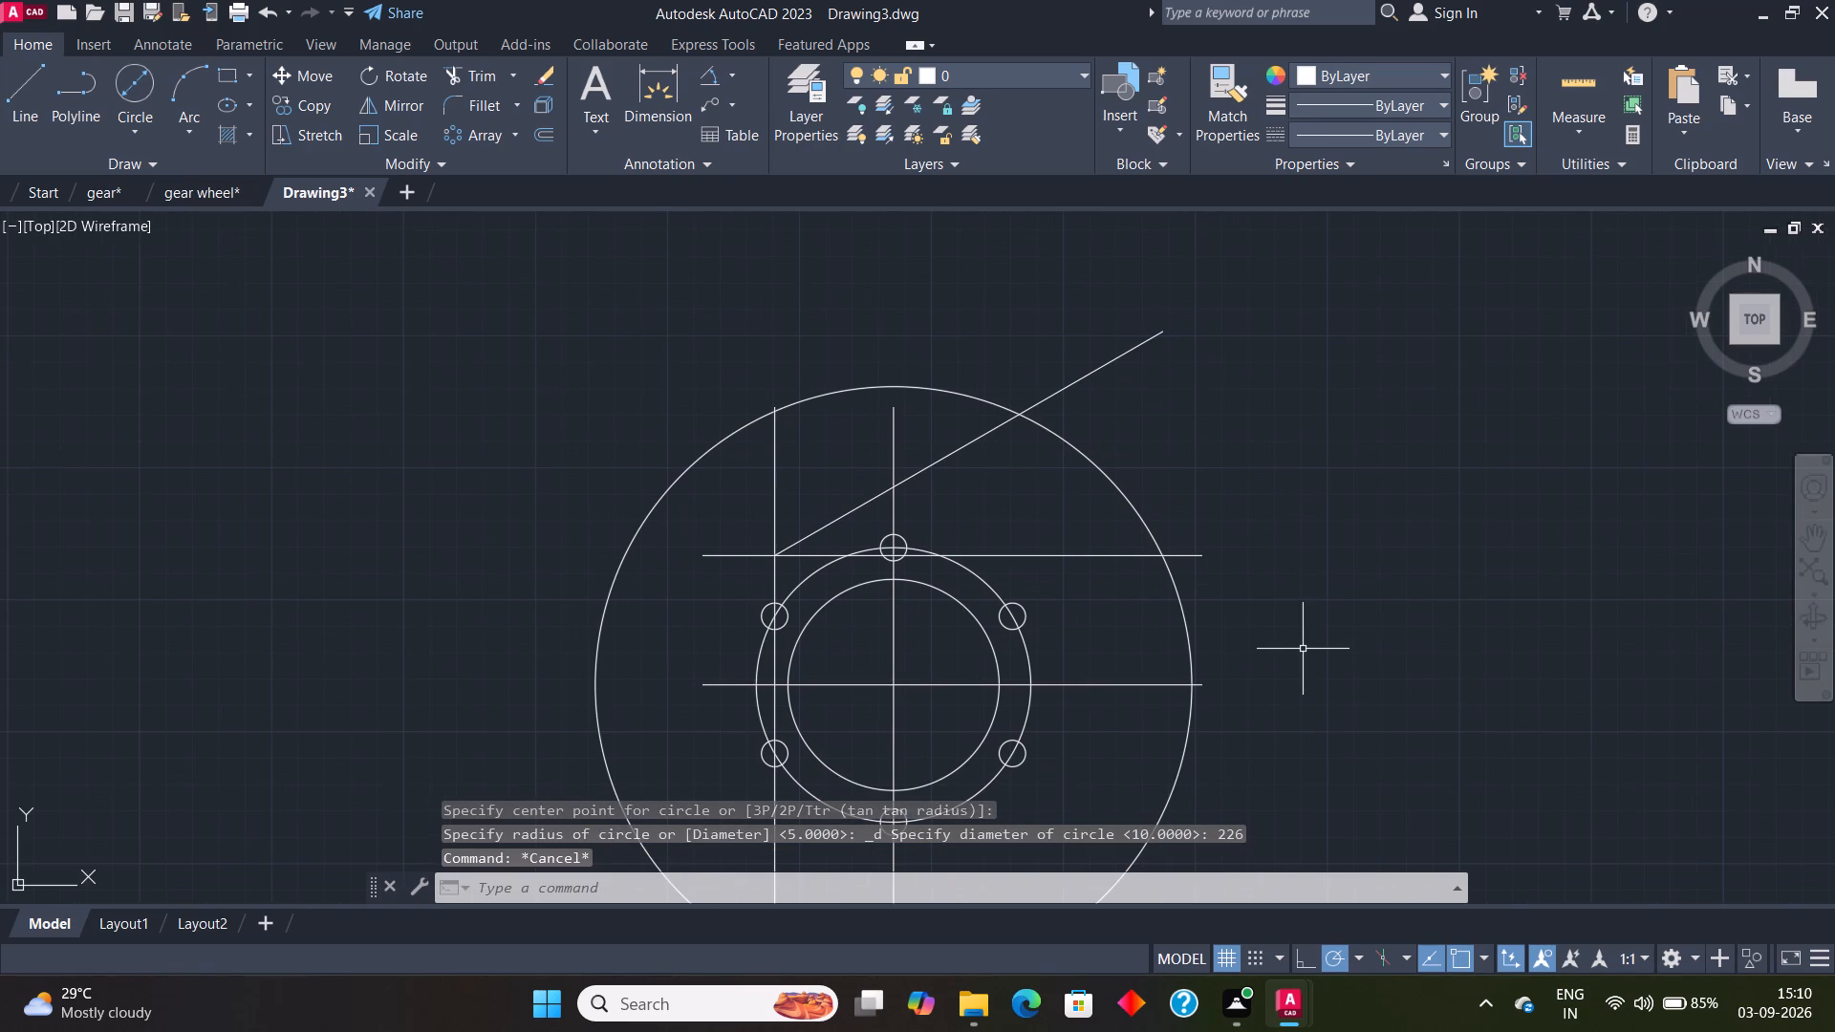
Extend the upper end of the vertical centre line to the 226-diameter circle.
{"action": "key", "text": "e"}
{"action": "key", "text": "x"}
{"action": "key", "text": "Return"}
{"action": "left_click", "coordinate": [895, 453]}
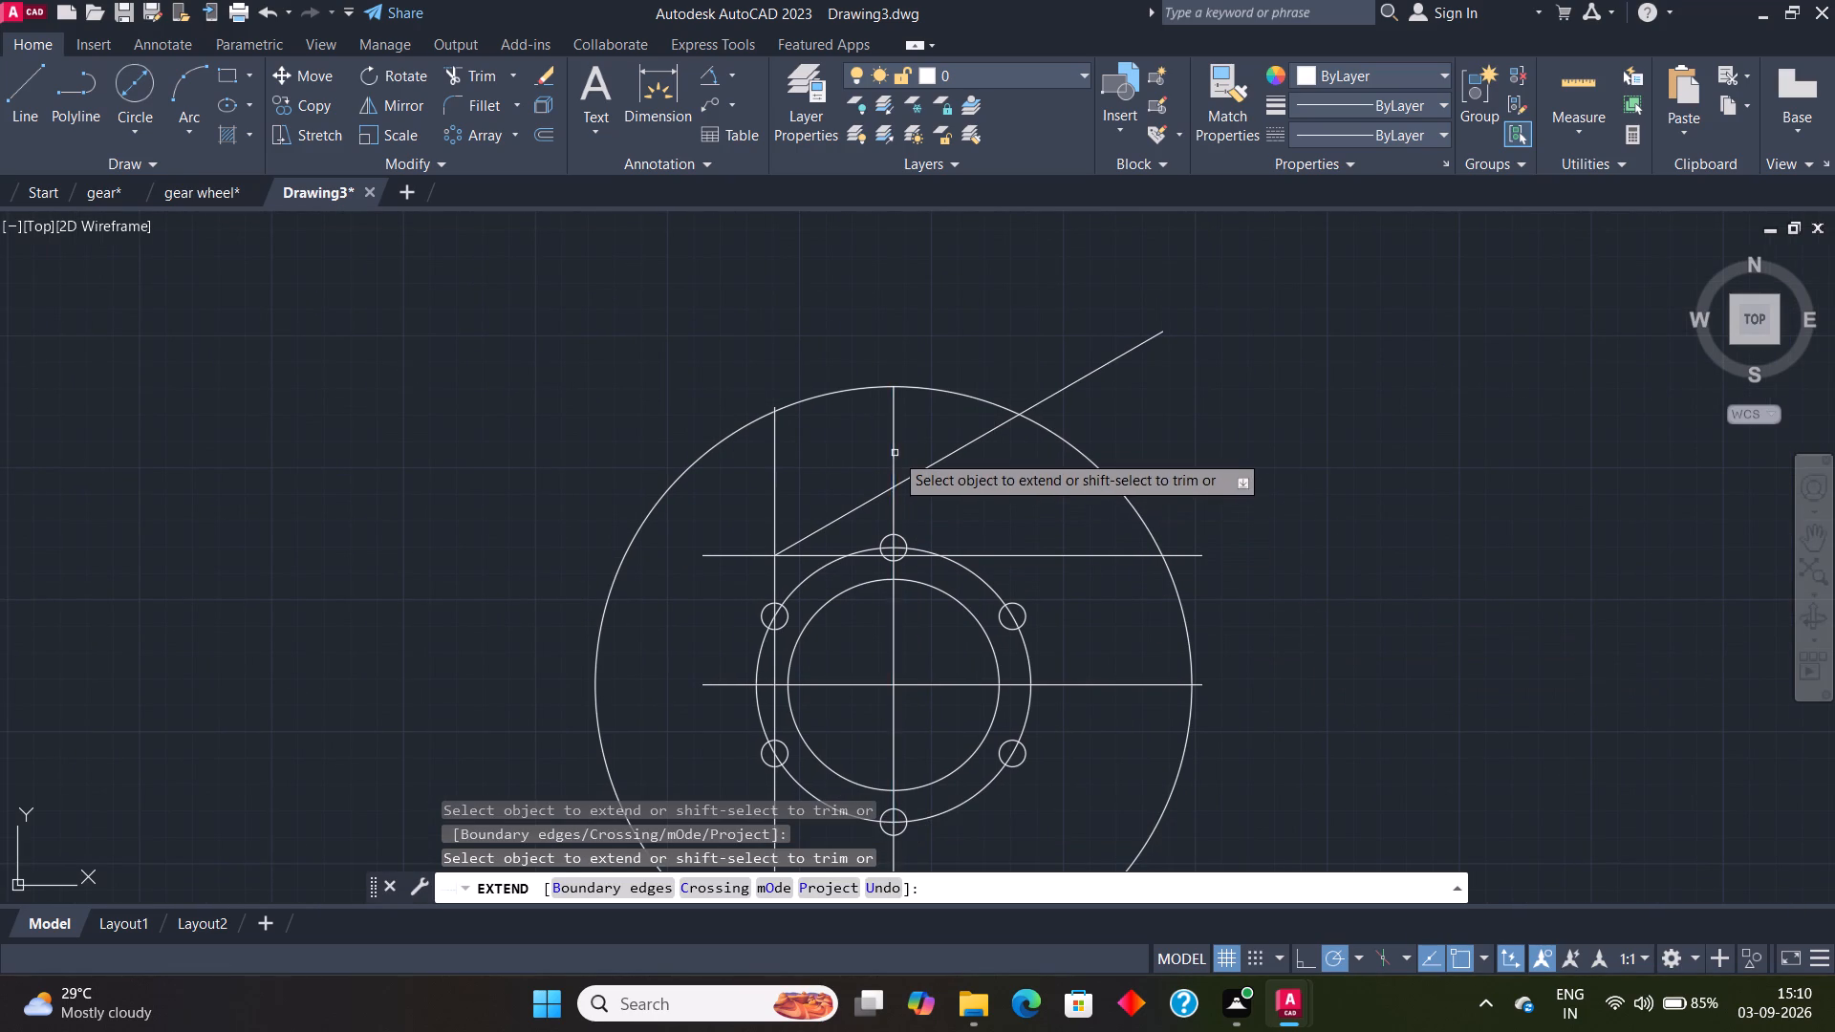
{"action": "key", "text": "Escape"}
{"action": "middle_click_drag", "start_coordinate": [1271, 530], "coordinate": [1182, 554]}
{"action": "key", "text": "Escape"}
Fillet the pocket's three corners between the offset vertical line, the 30-degree line and the large circle with radius 9.5.
{"action": "key", "text": "f"}
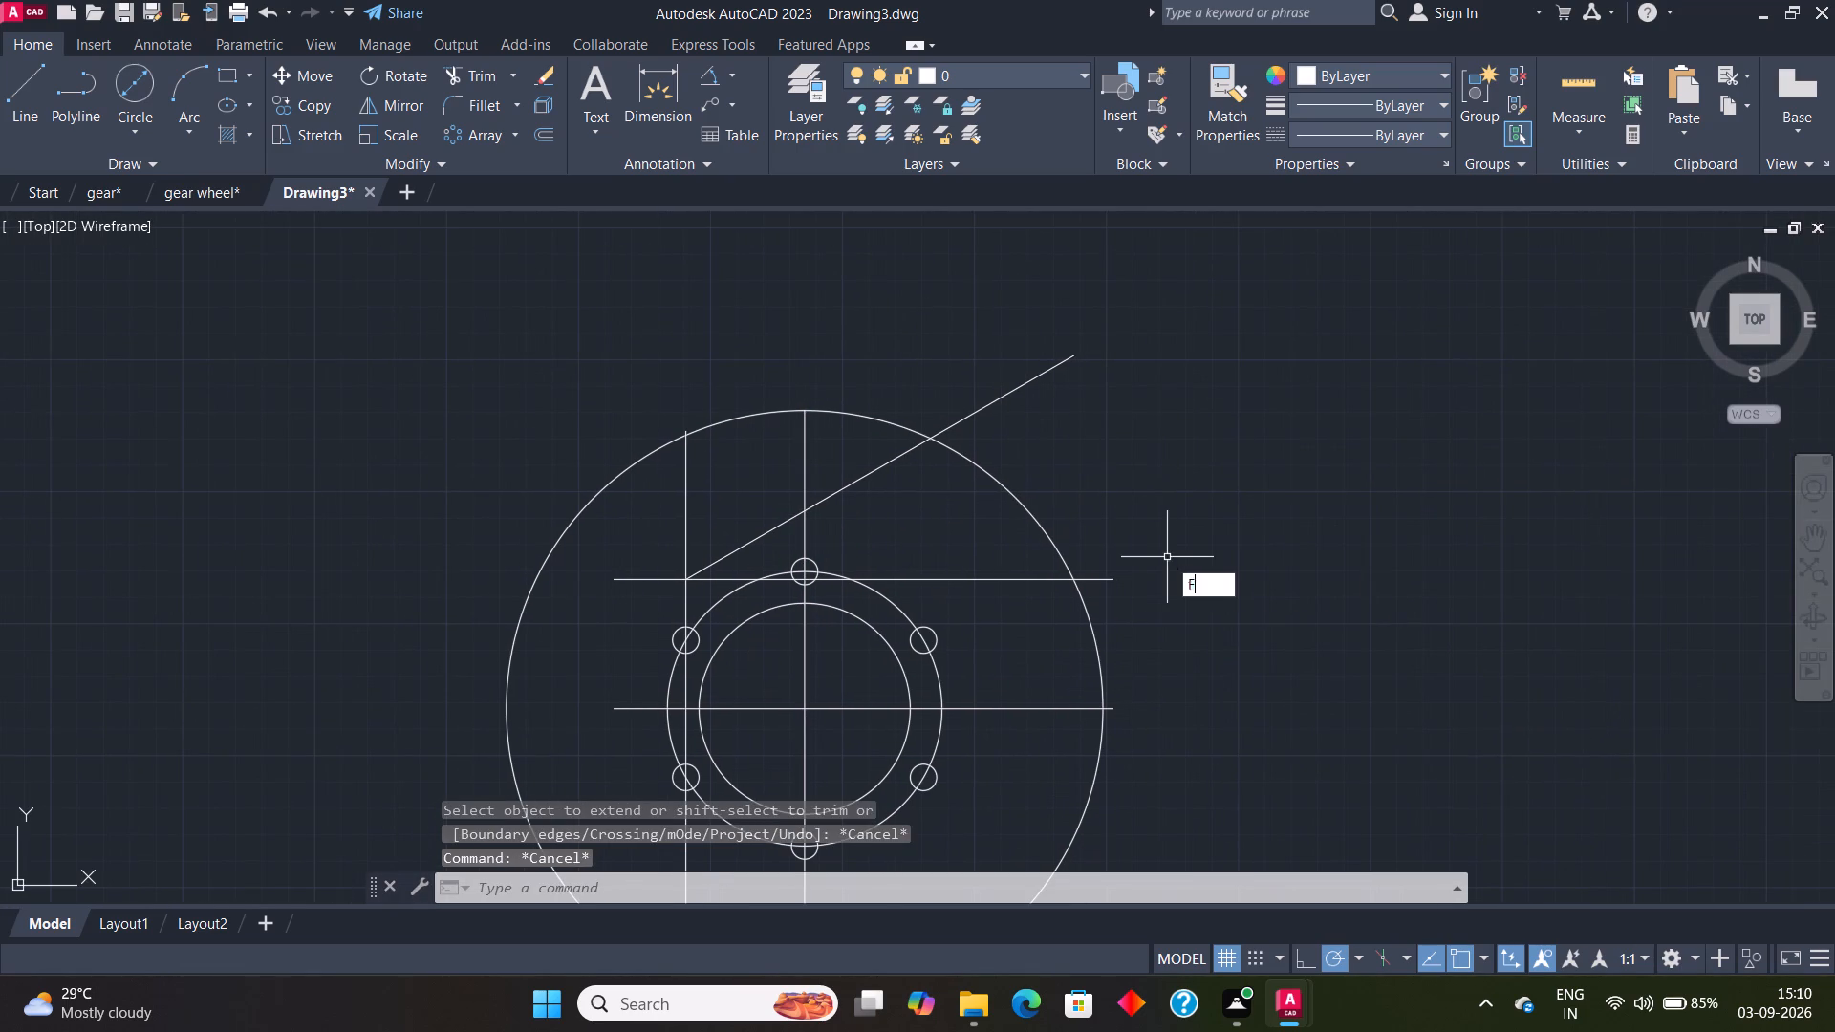
{"action": "key", "text": "Return"}
{"action": "key", "text": "r"}
{"action": "key", "text": "Return"}
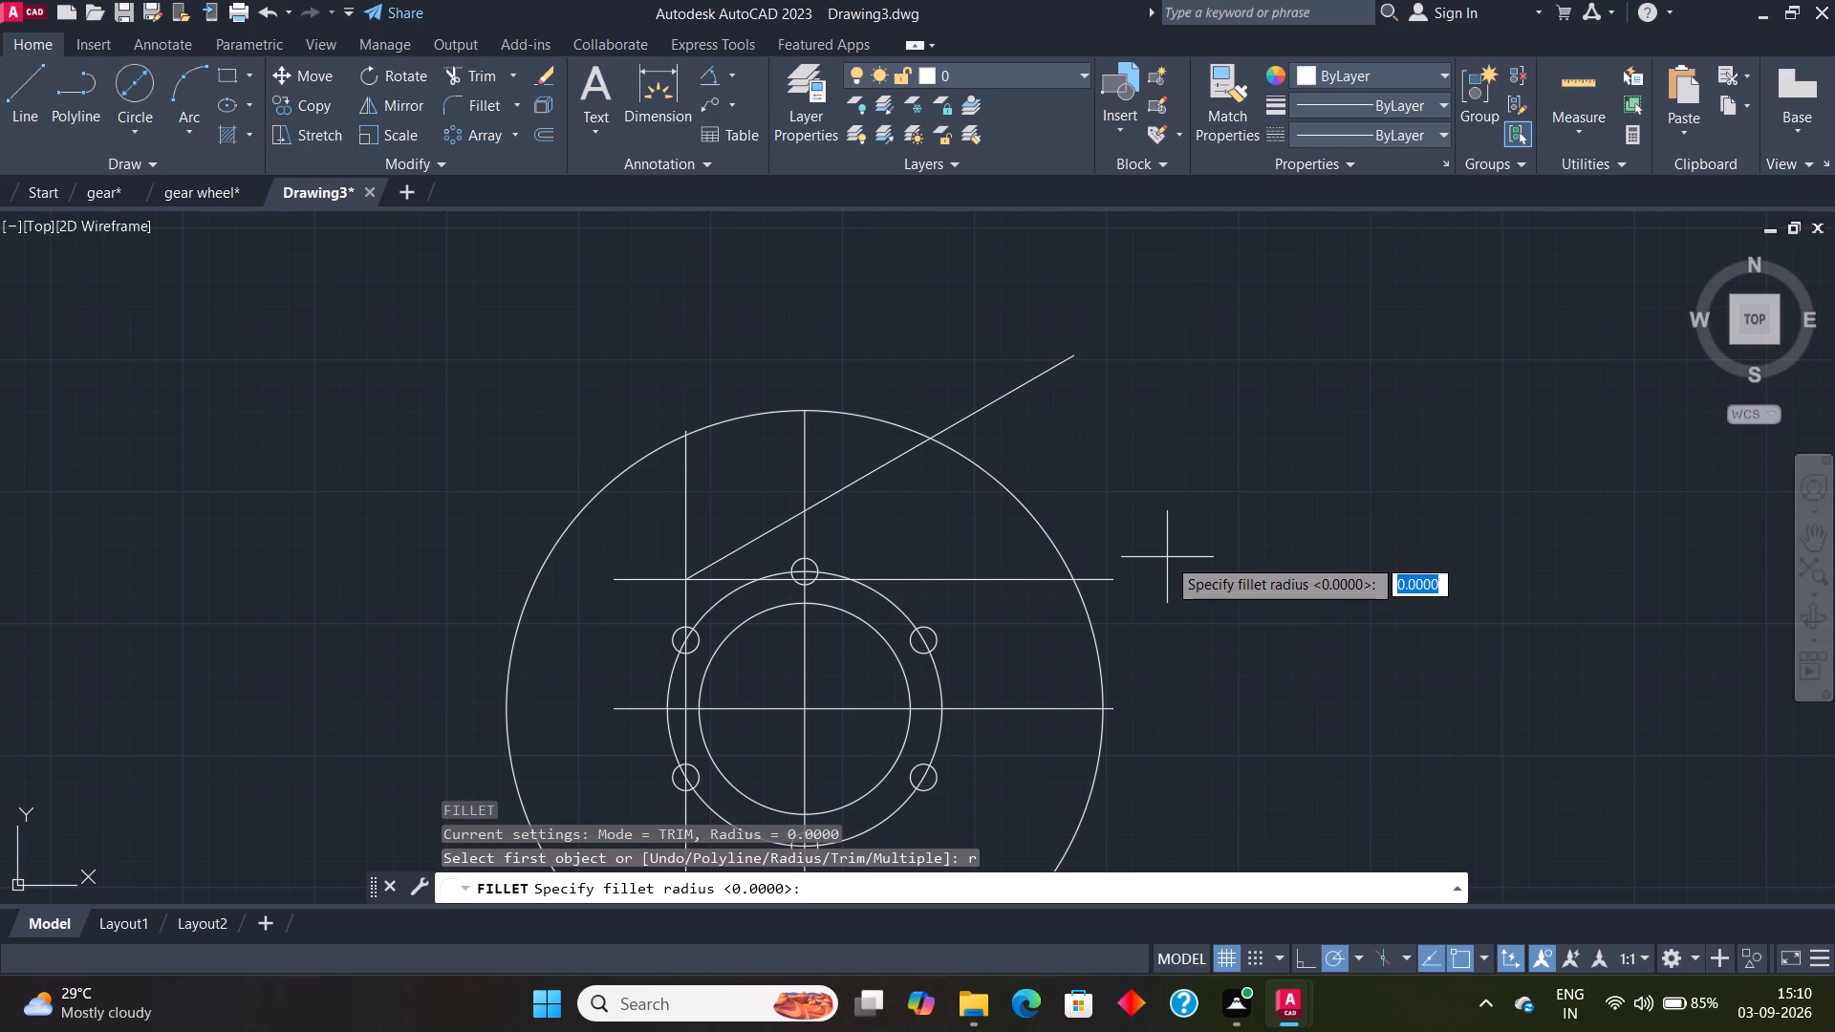
{"action": "type", "text": "9.5"}
{"action": "key", "text": "Return"}
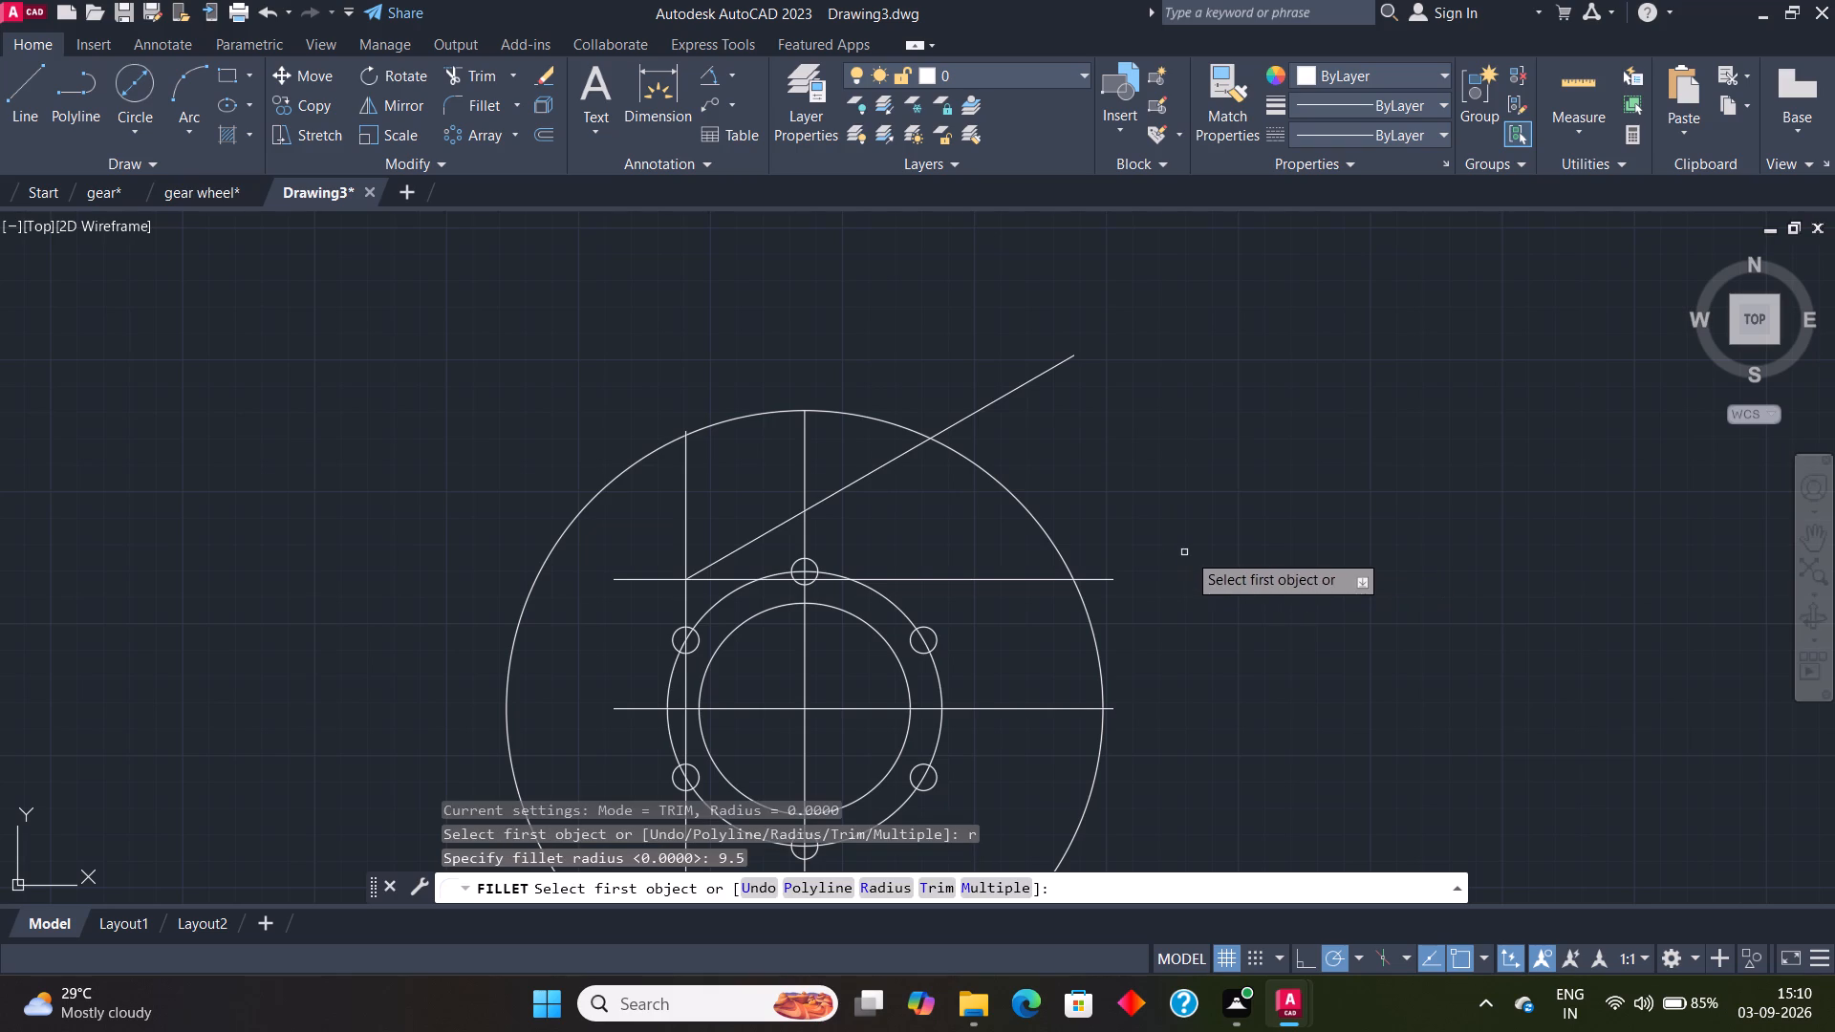
{"action": "left_click", "coordinate": [996, 894]}
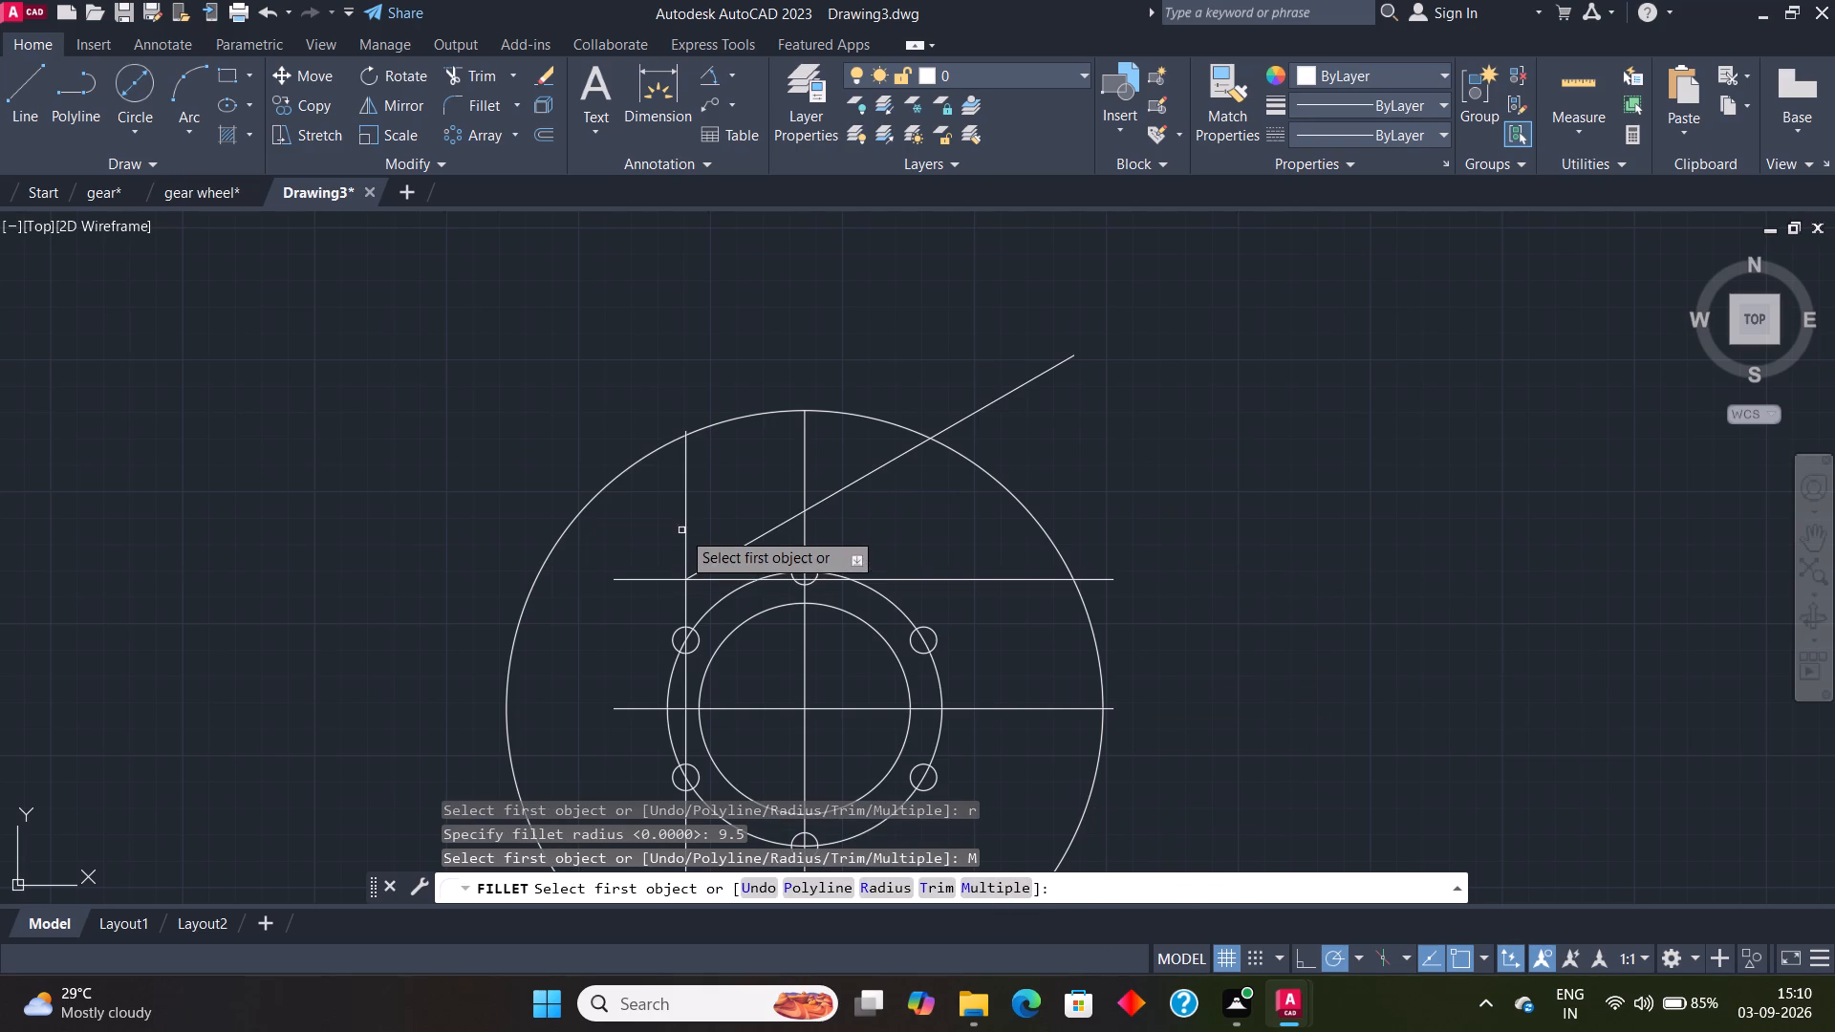
{"action": "left_click", "coordinate": [686, 518]}
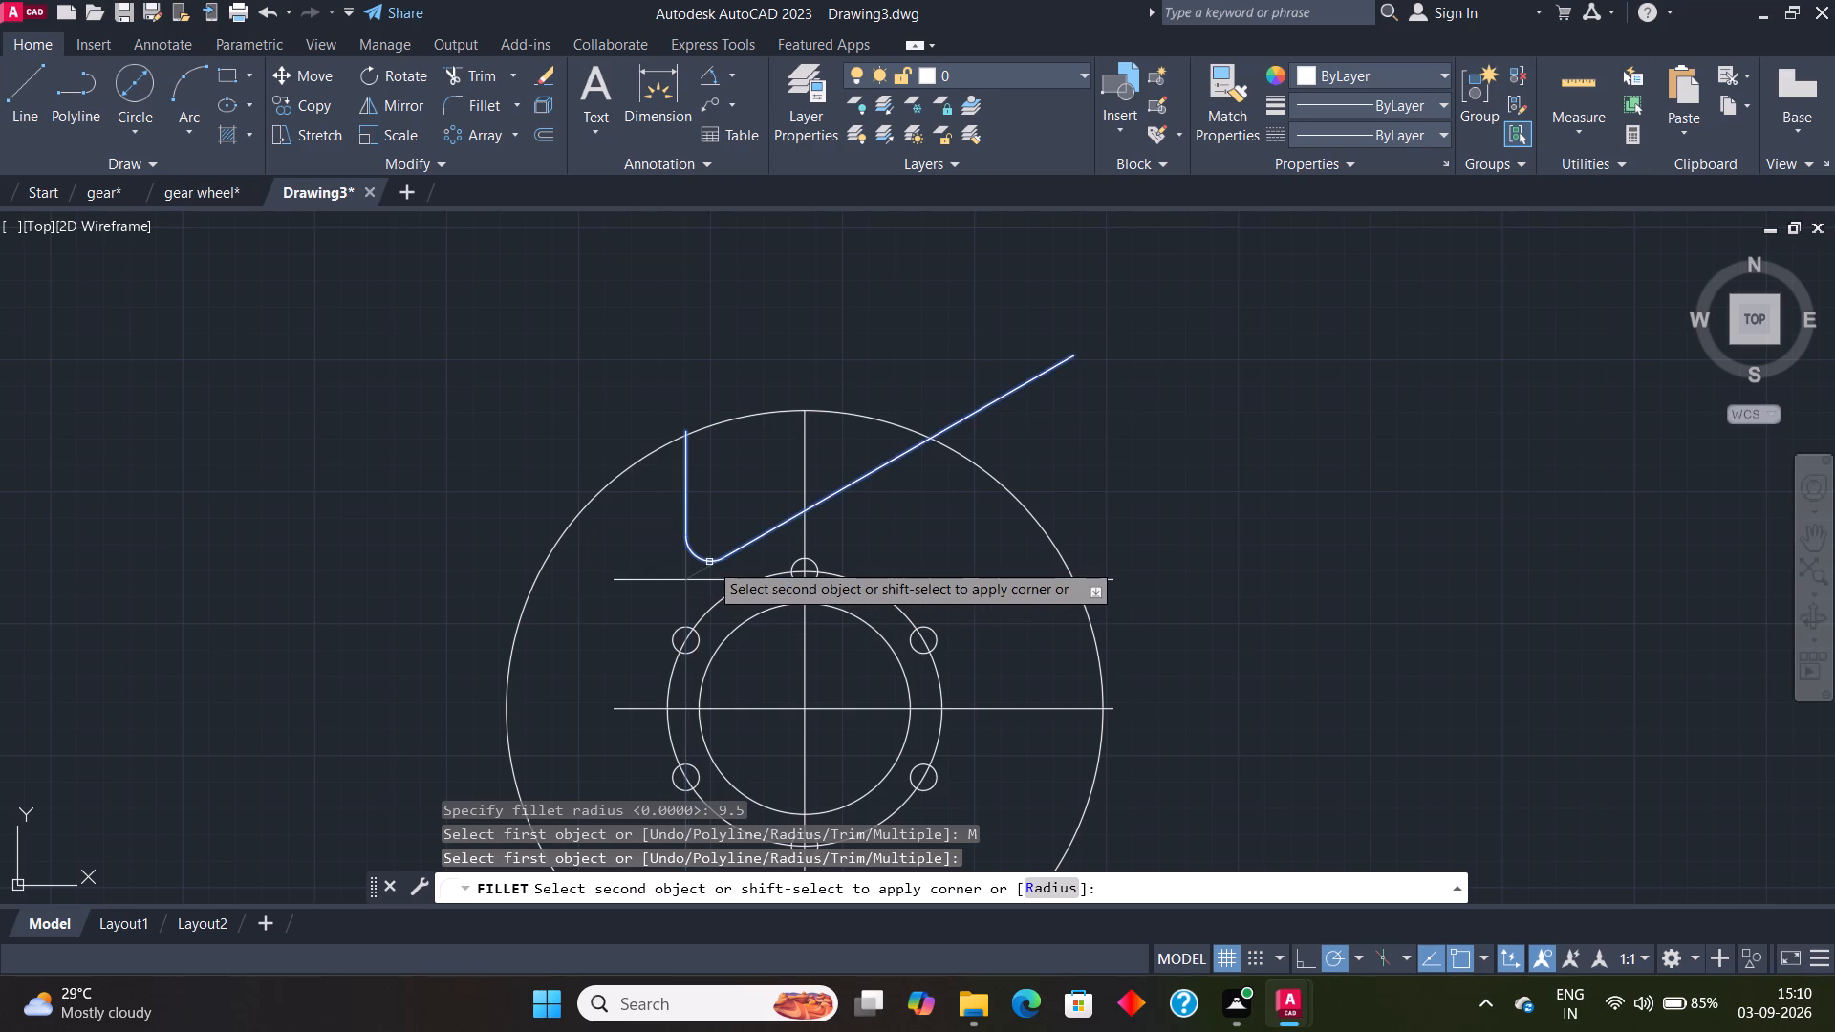
{"action": "left_click", "coordinate": [709, 562]}
{"action": "left_click", "coordinate": [689, 478]}
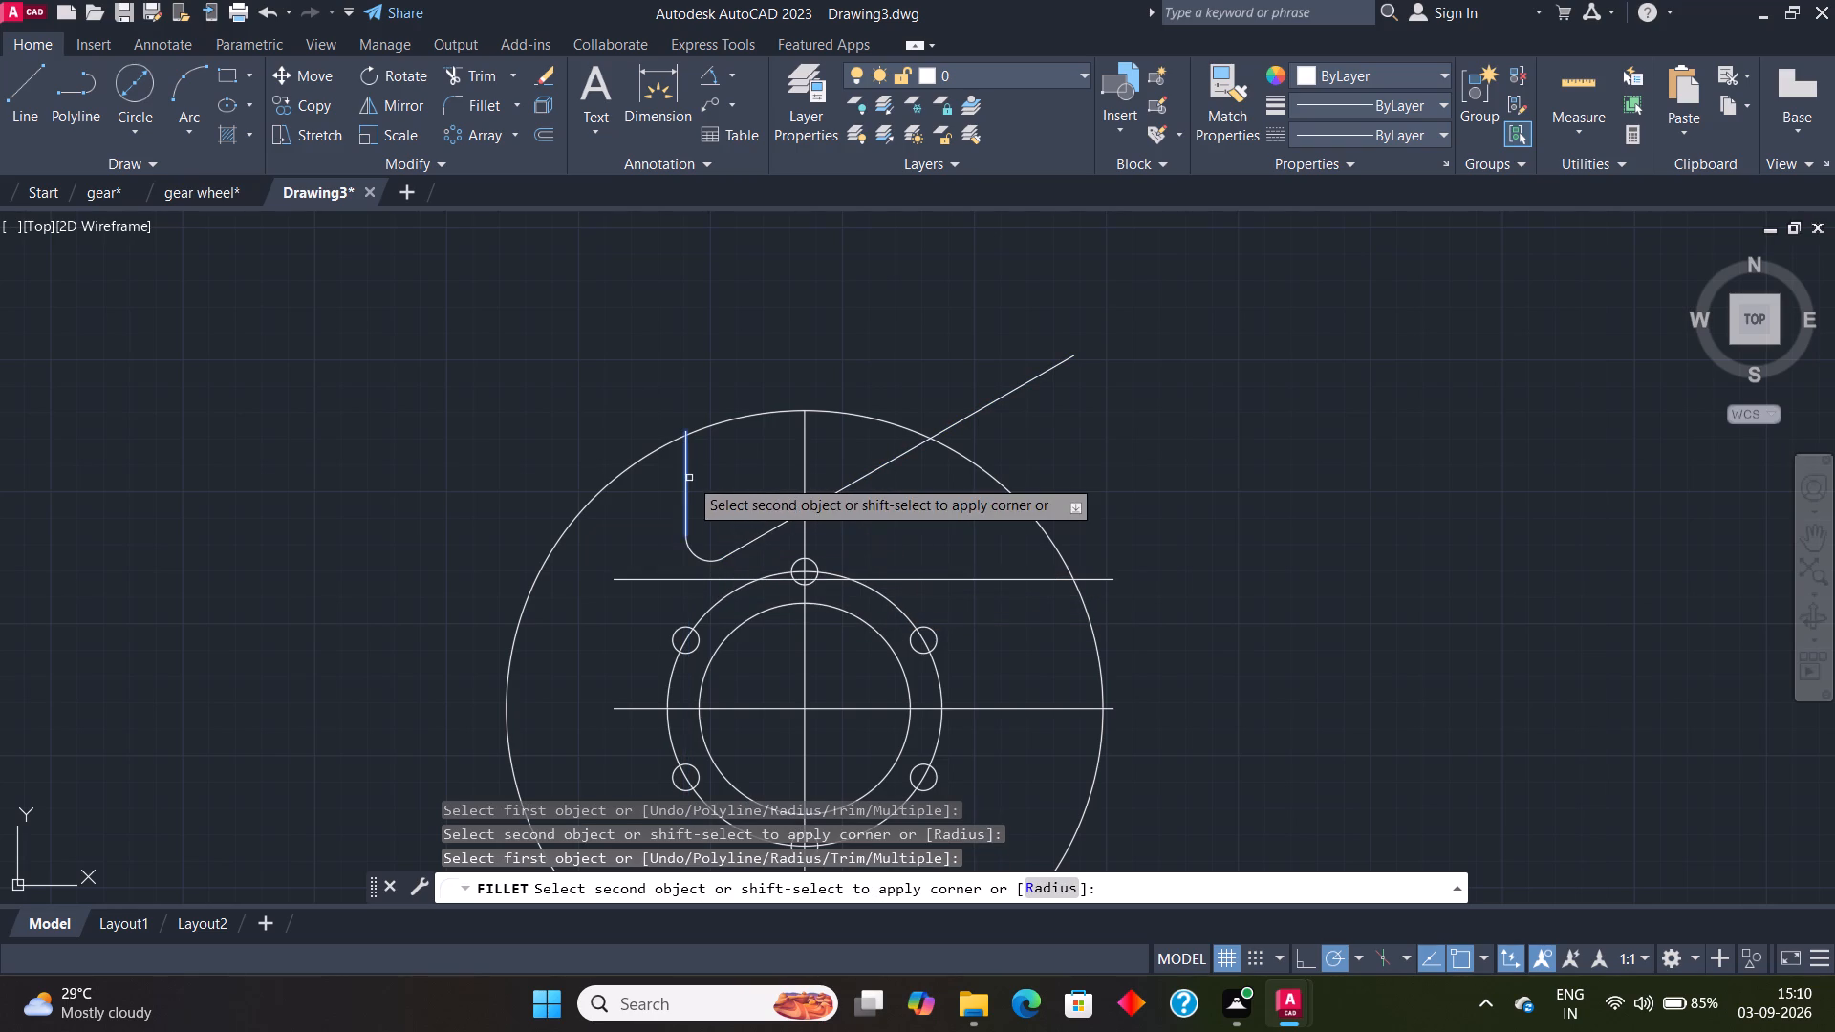
{"action": "left_click", "coordinate": [708, 426]}
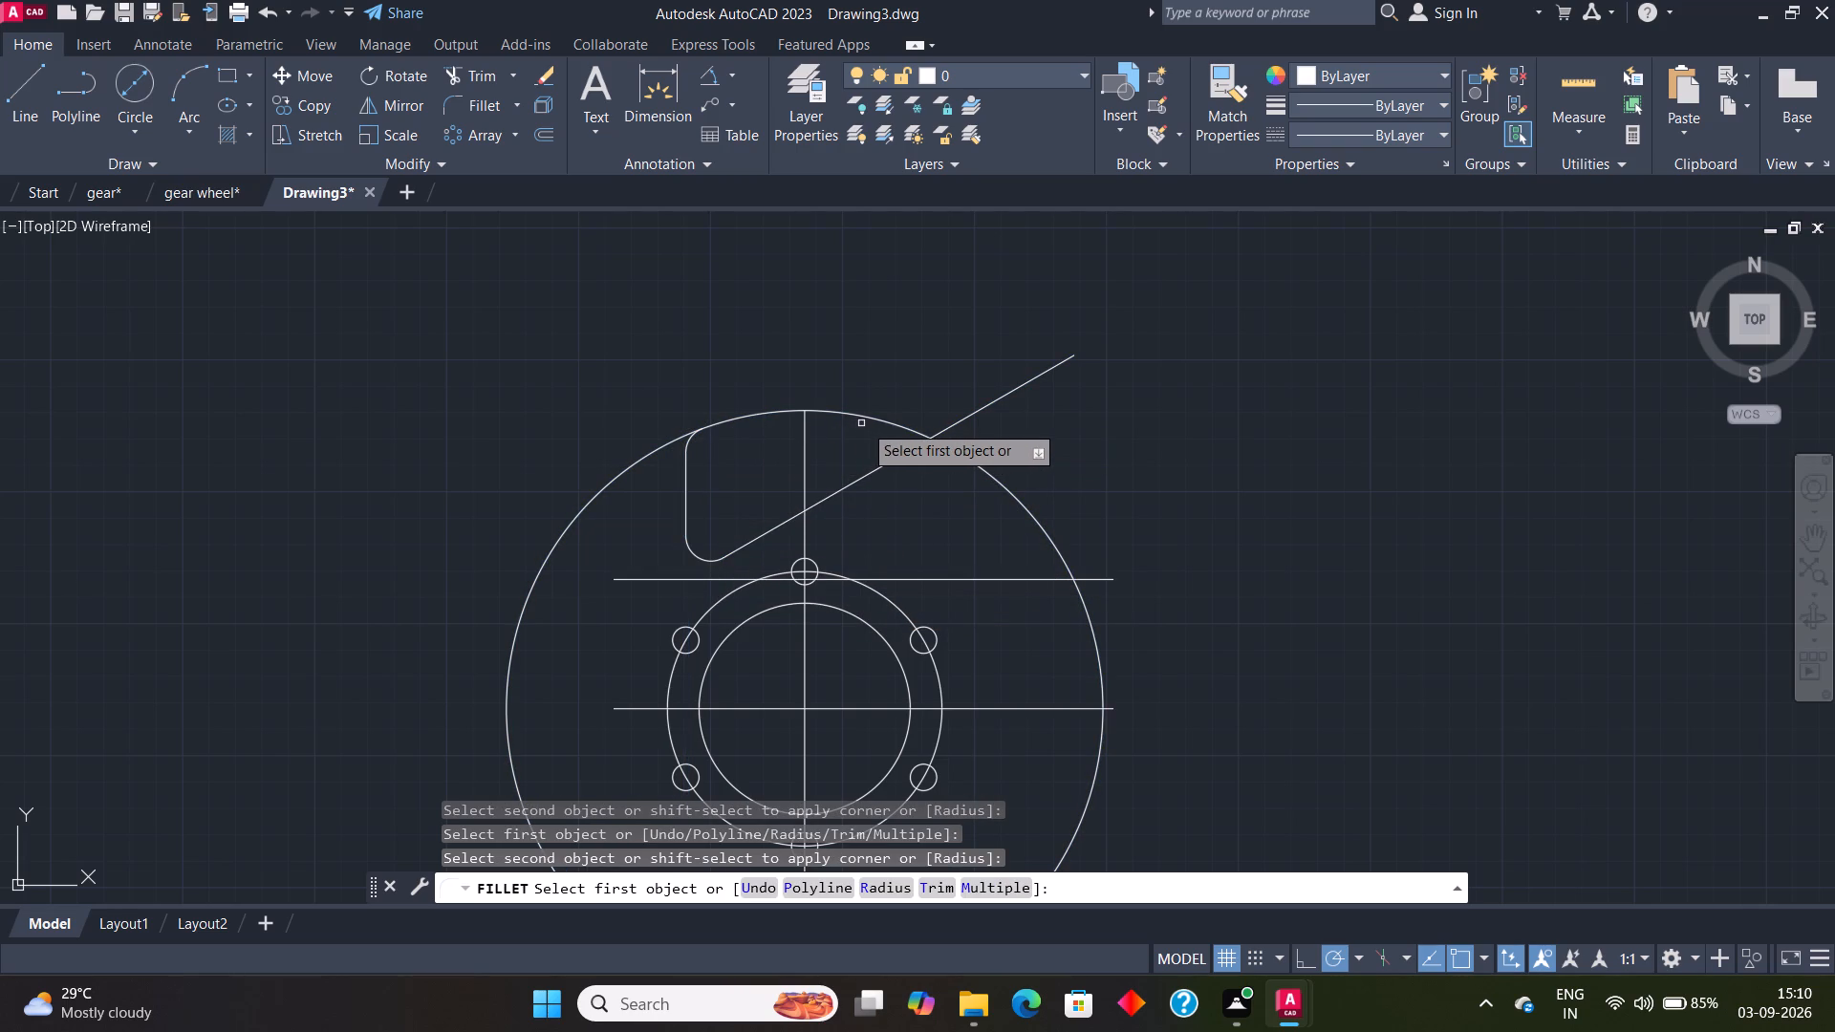
{"action": "left_click", "coordinate": [867, 419]}
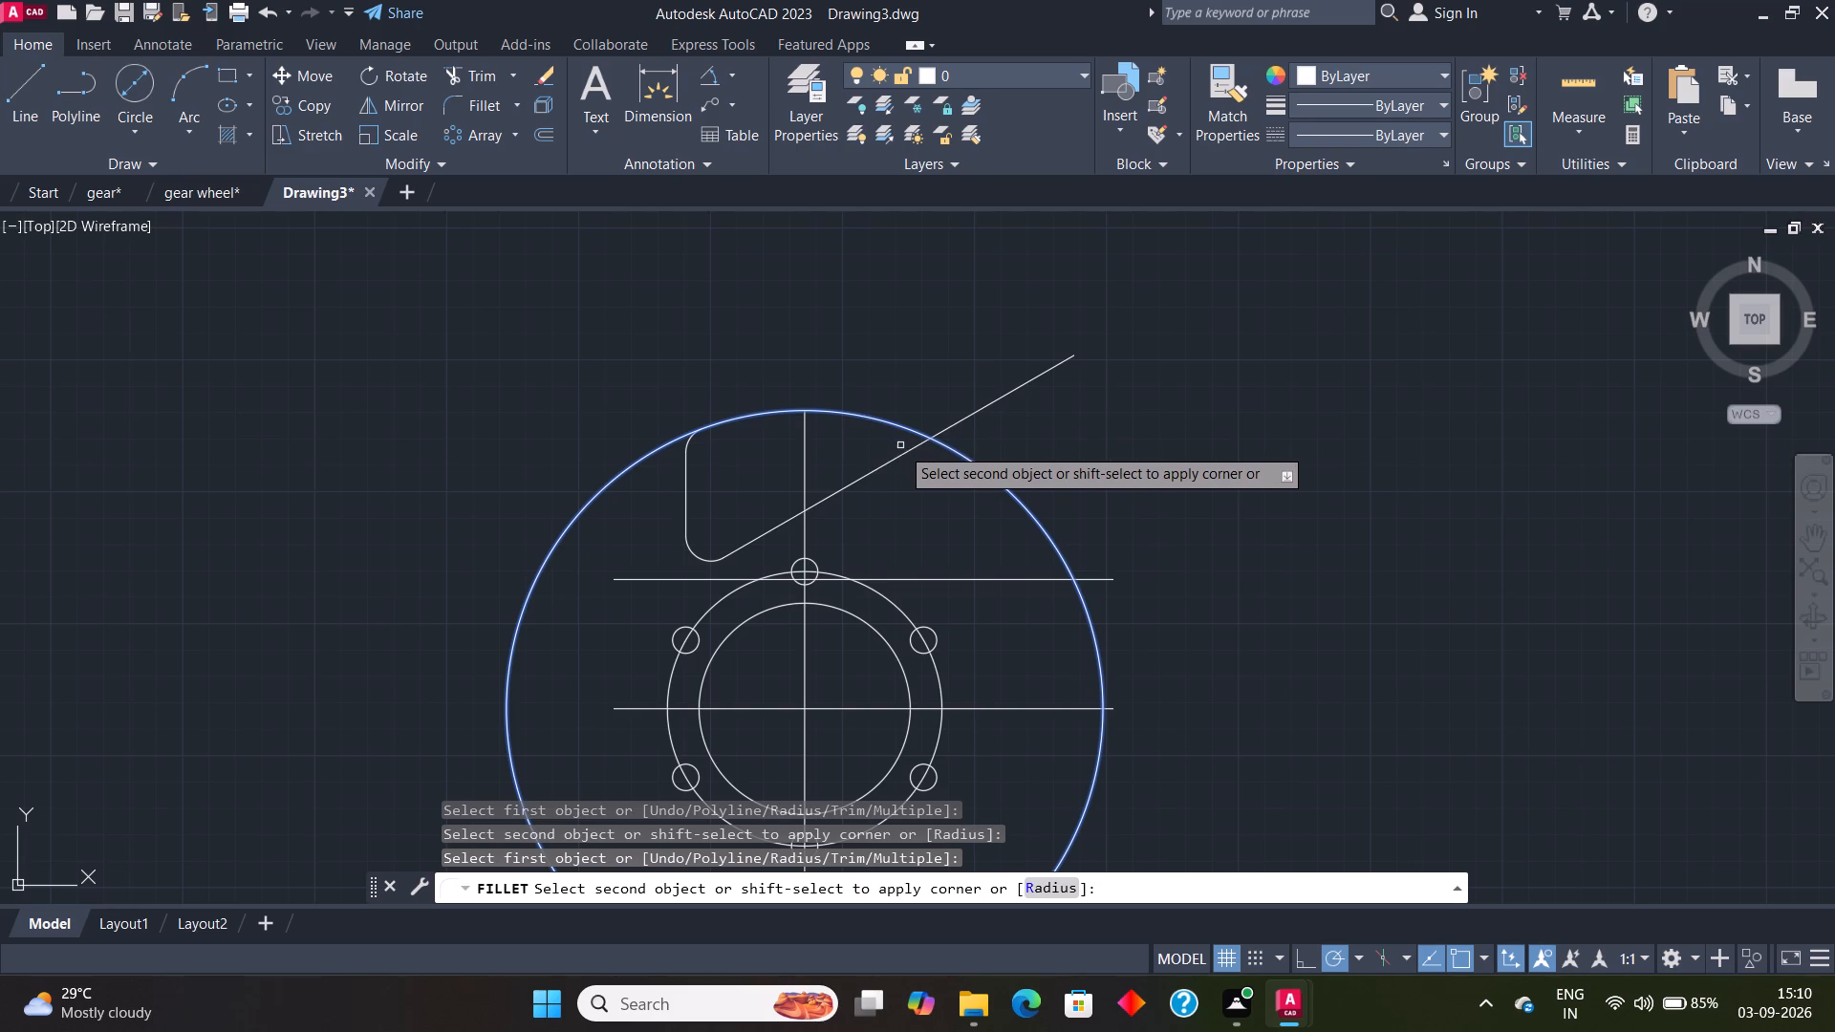
{"action": "left_click", "coordinate": [903, 452]}
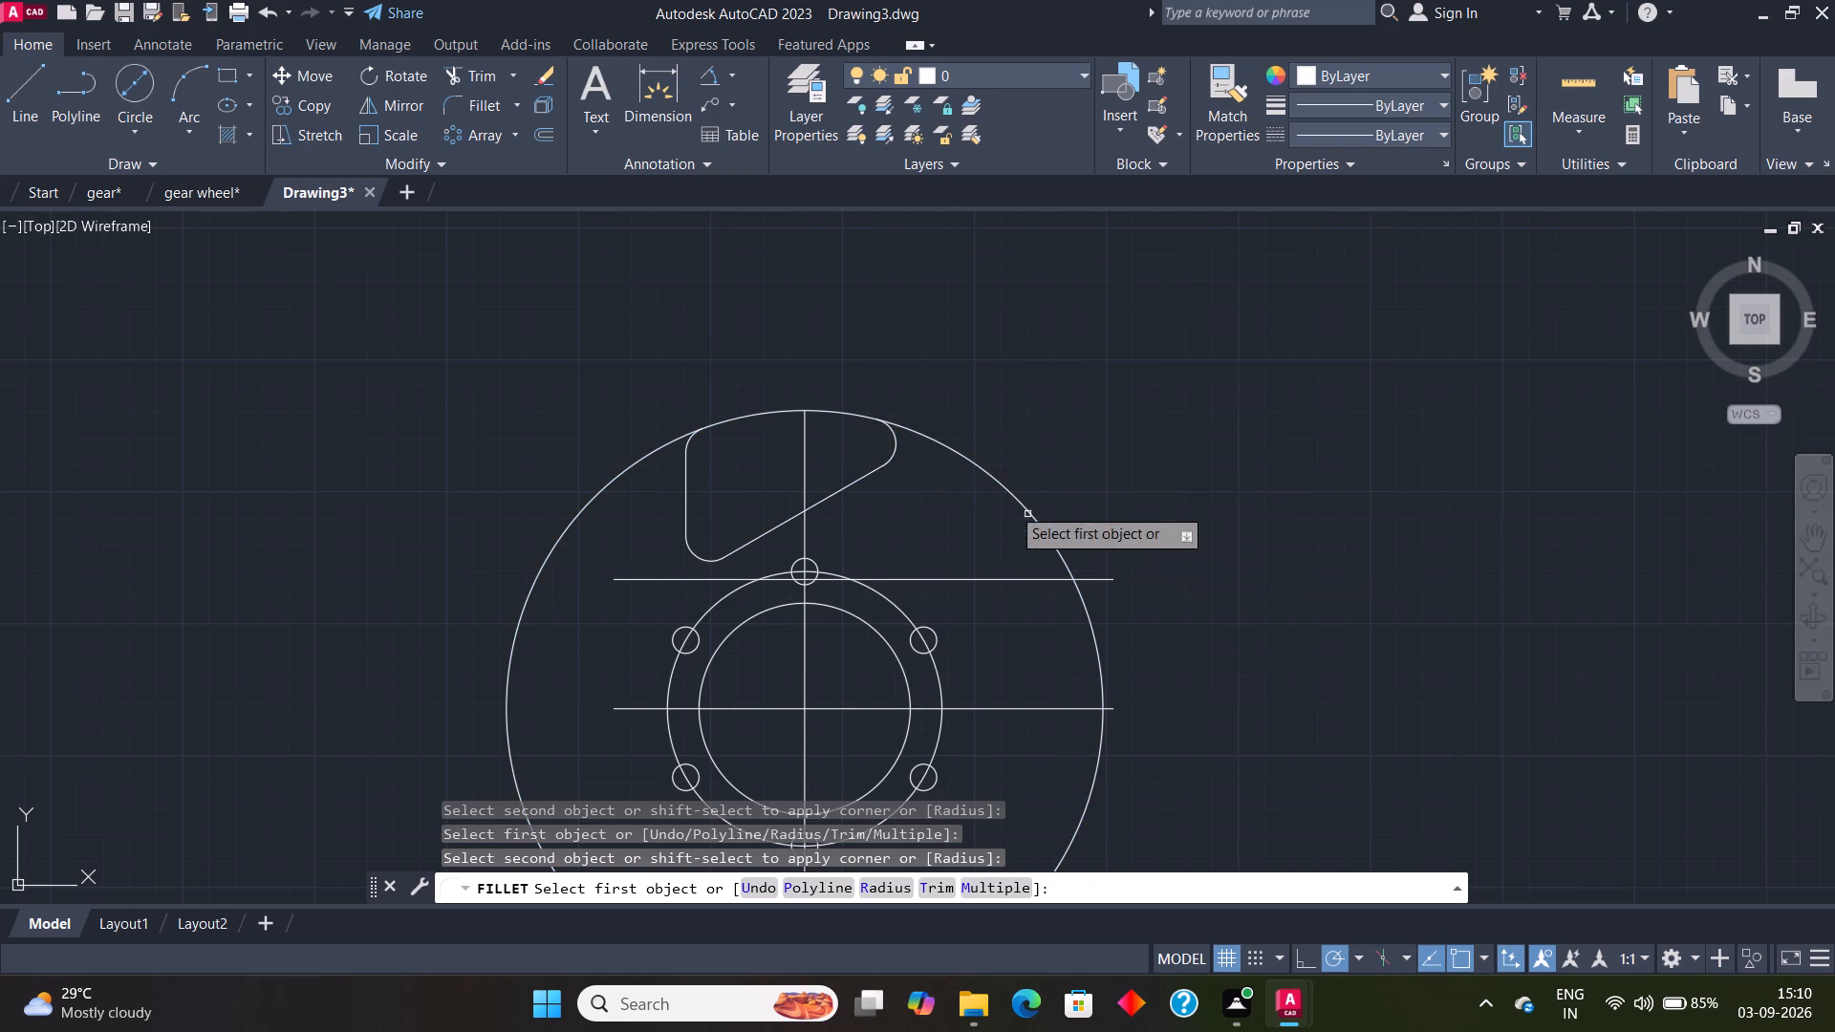
{"action": "key", "text": "Escape"}
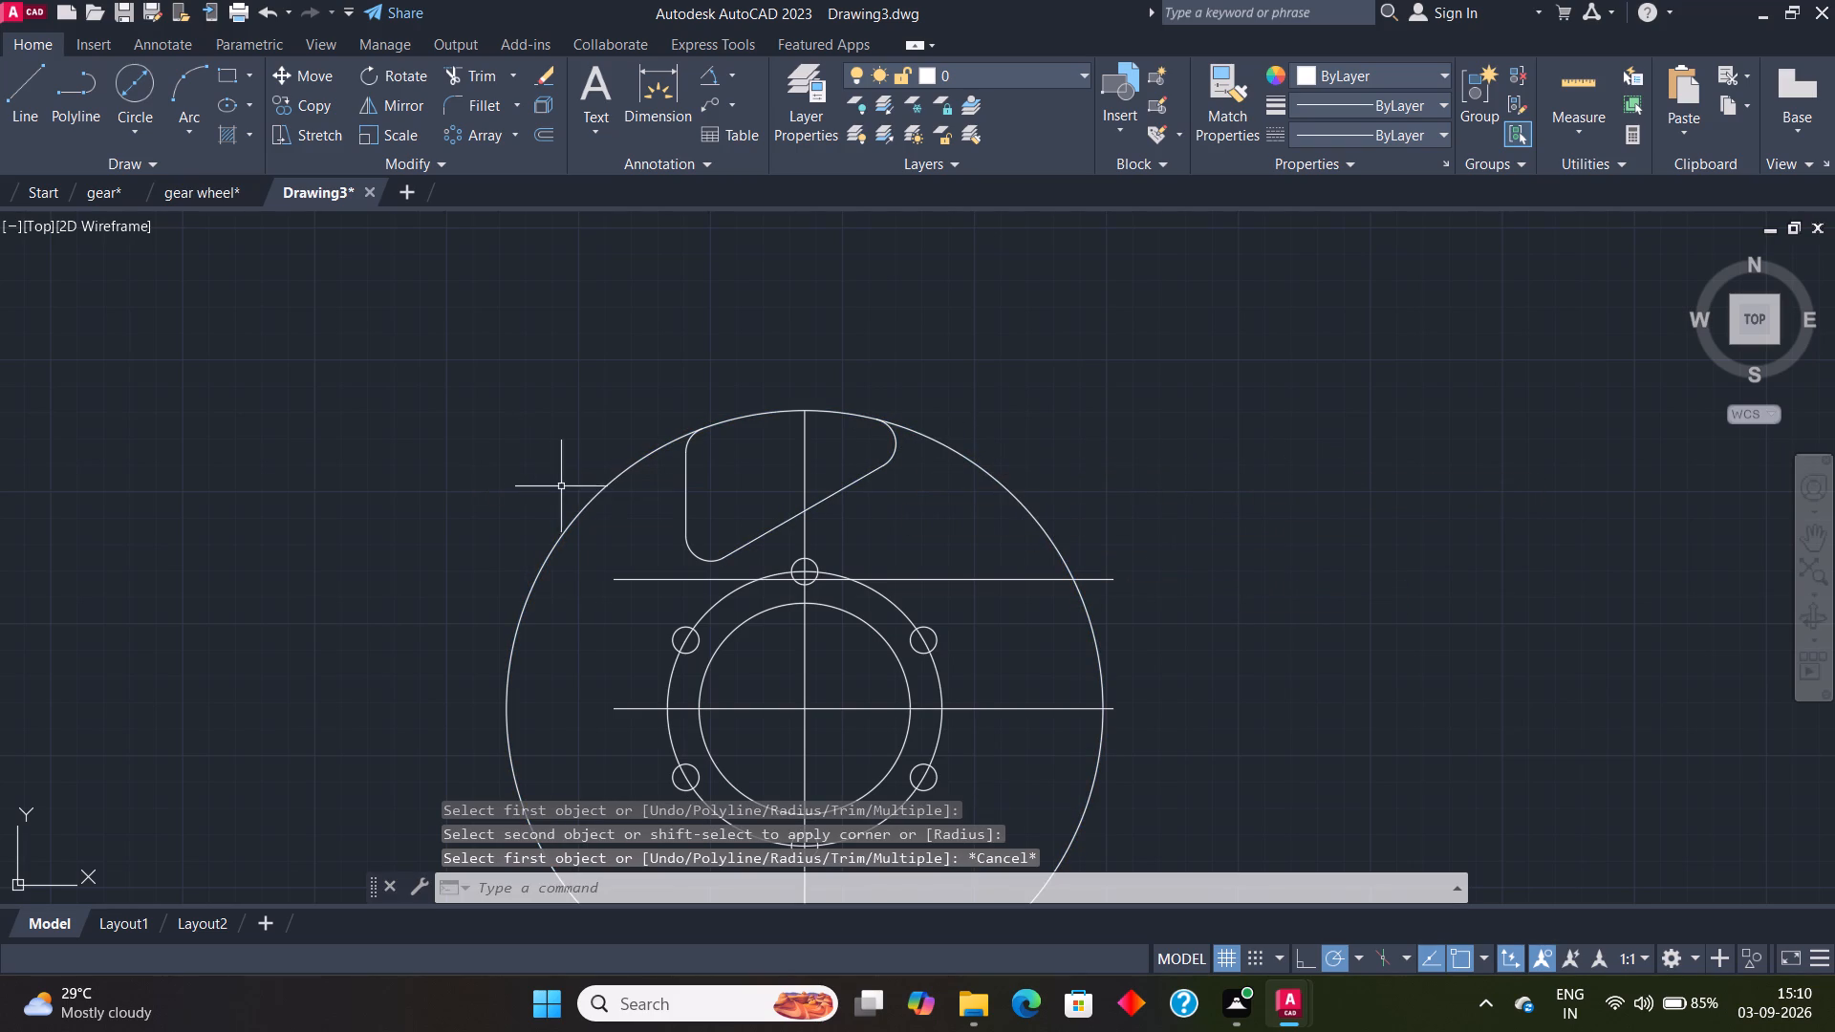
Trim the large circle on both sides of the pocket and erase its leftover arc, keeping only the pocket's top arc.
{"action": "key", "text": "t"}
{"action": "key", "text": "r"}
{"action": "key", "text": "Return"}
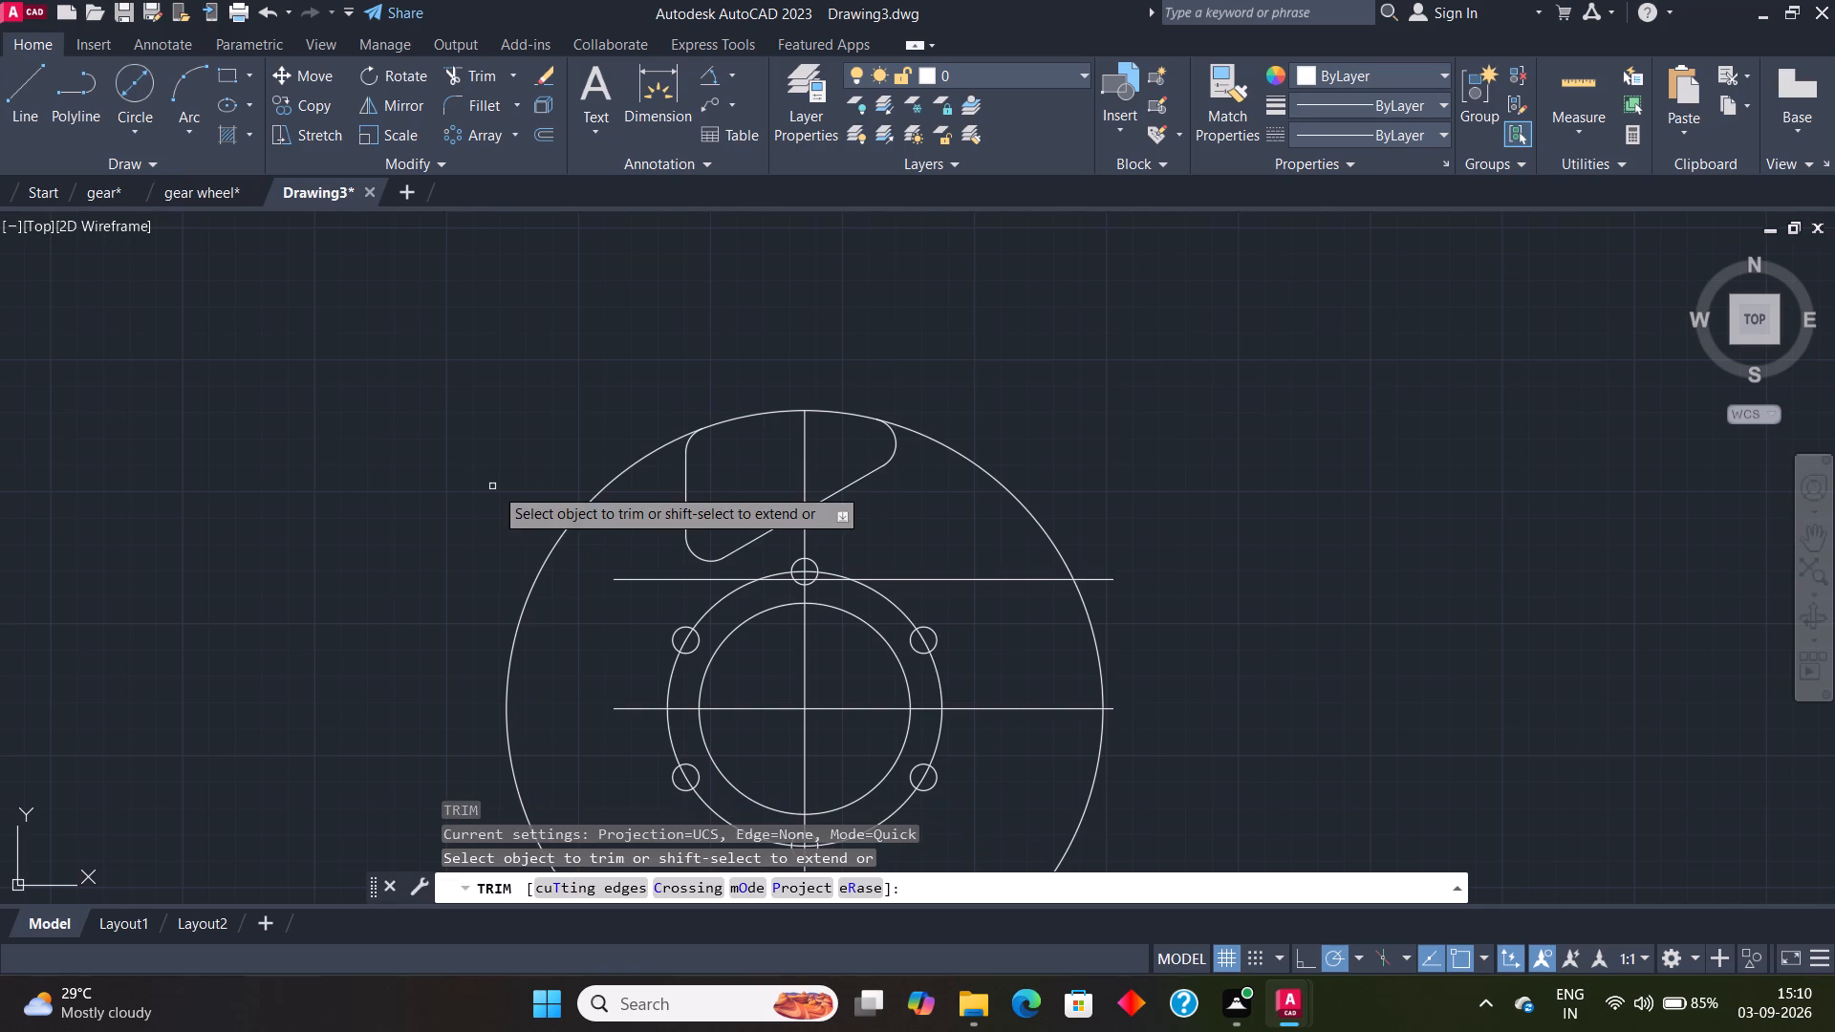
{"action": "left_click", "coordinate": [582, 507]}
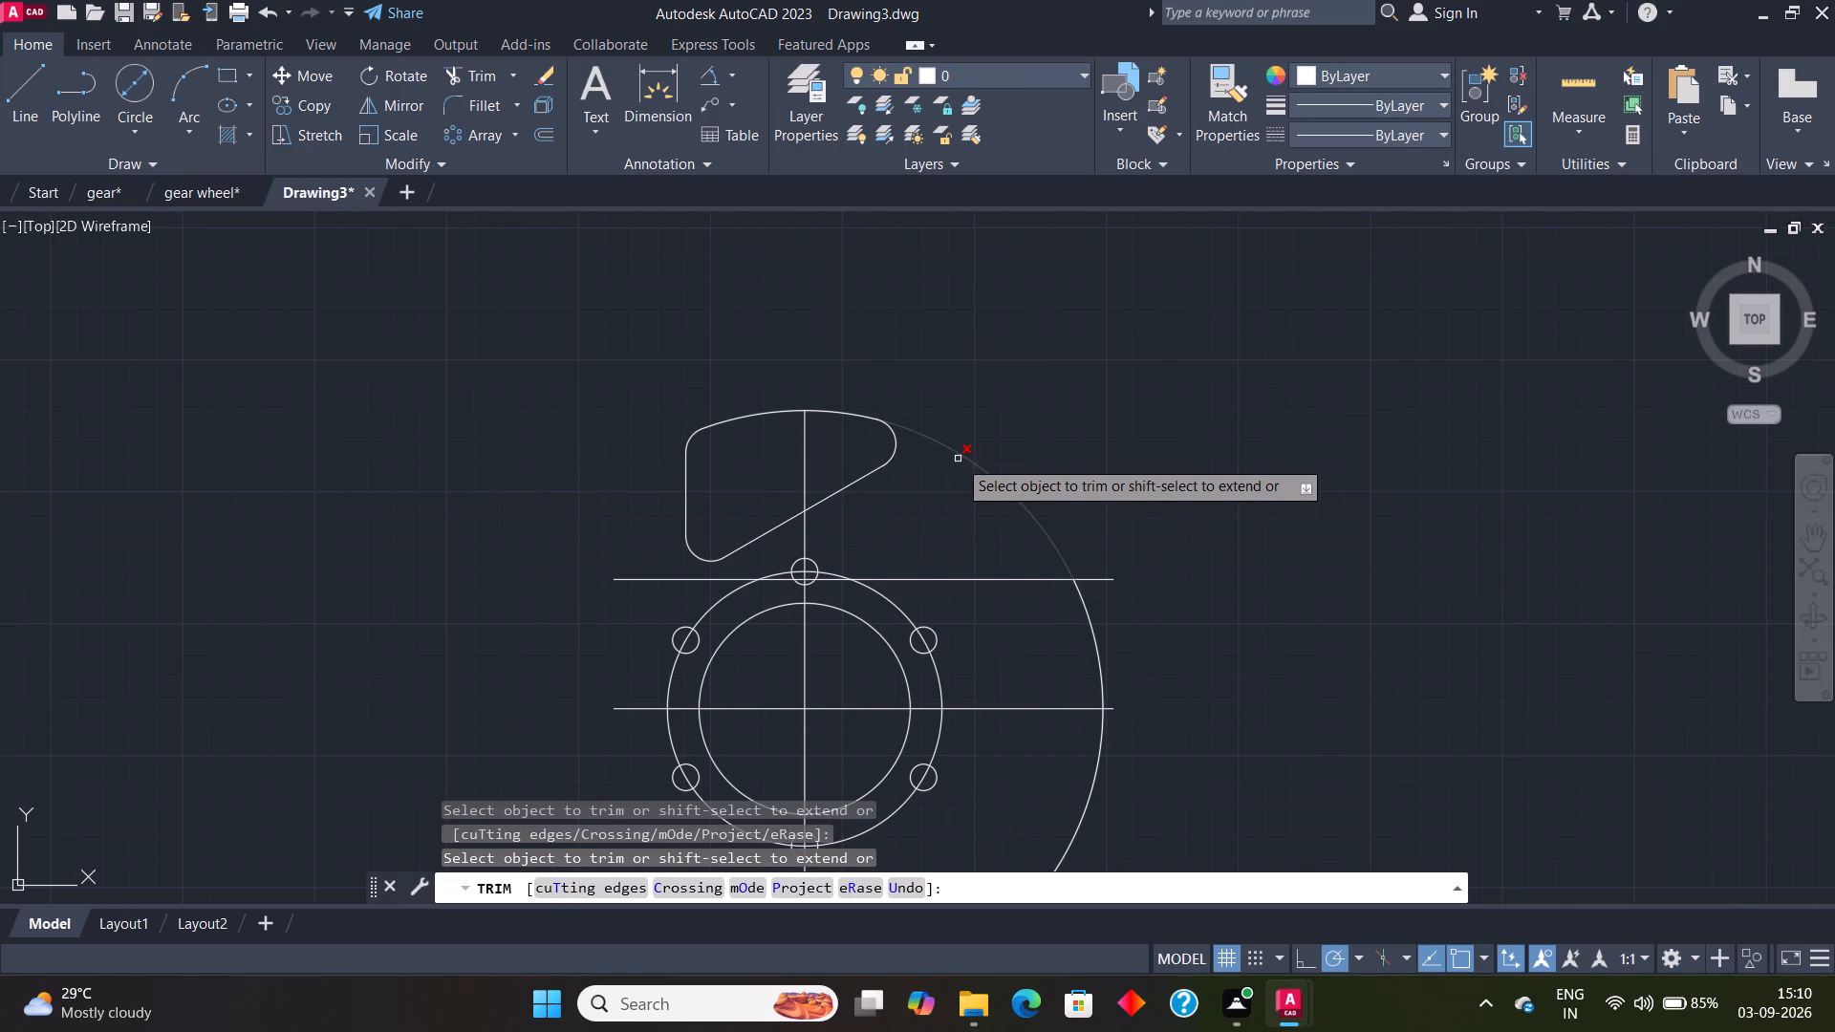
{"action": "left_click", "coordinate": [958, 459]}
{"action": "key", "text": "Escape"}
{"action": "key", "text": "Escape"}
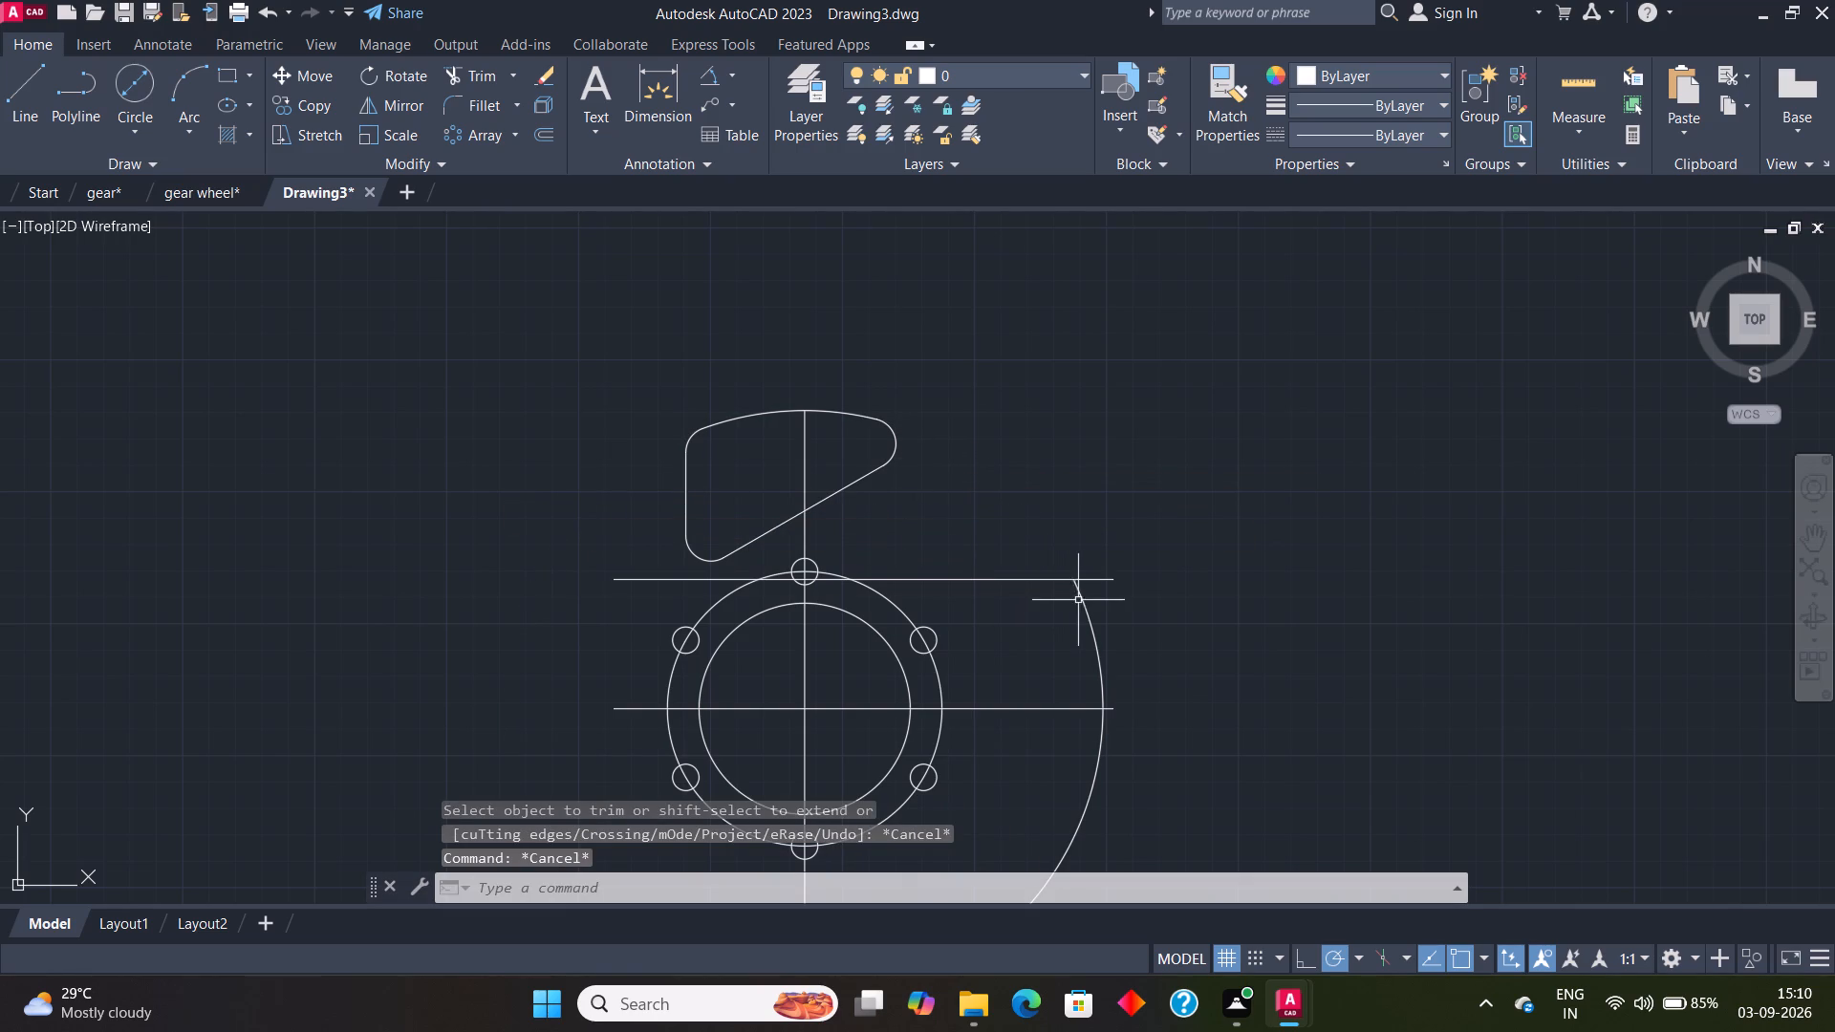
{"action": "left_click", "coordinate": [1085, 600]}
{"action": "key", "text": "e"}
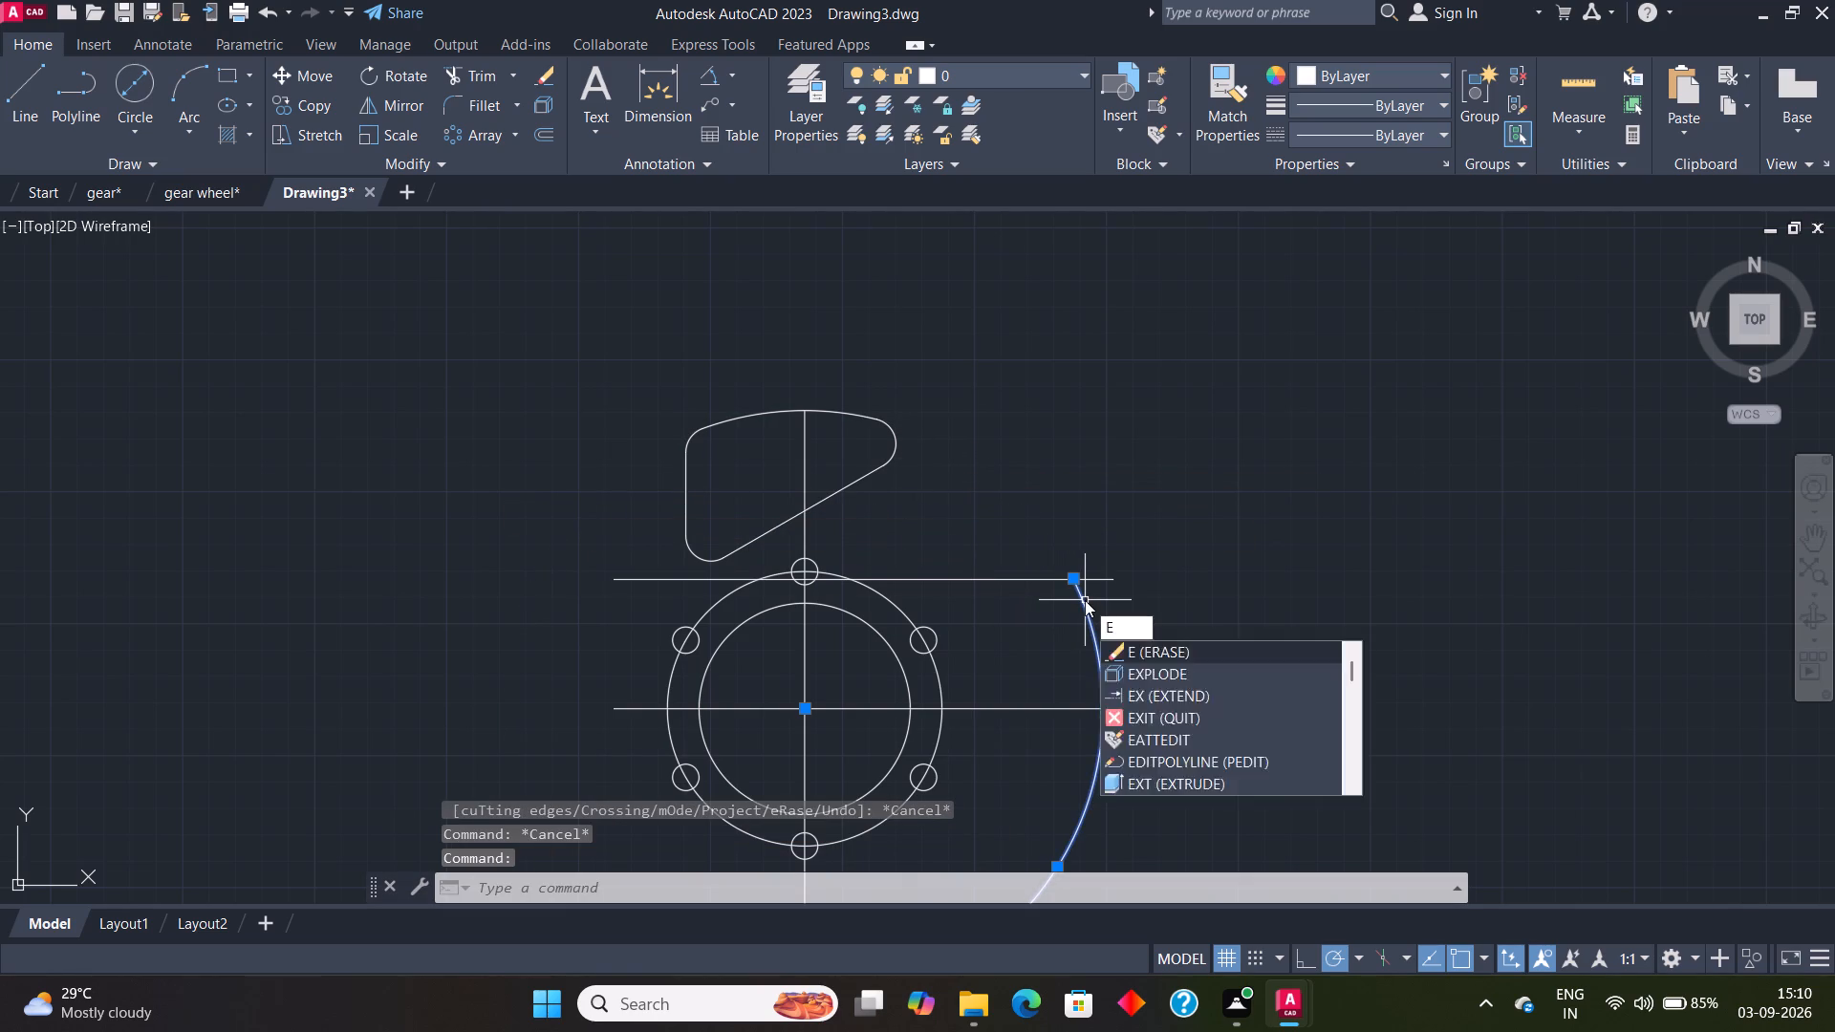
{"action": "key", "text": "Return"}
Join the pocket's lines, fillets and top arc into a single polyline.
{"action": "left_click", "coordinate": [486, 319]}
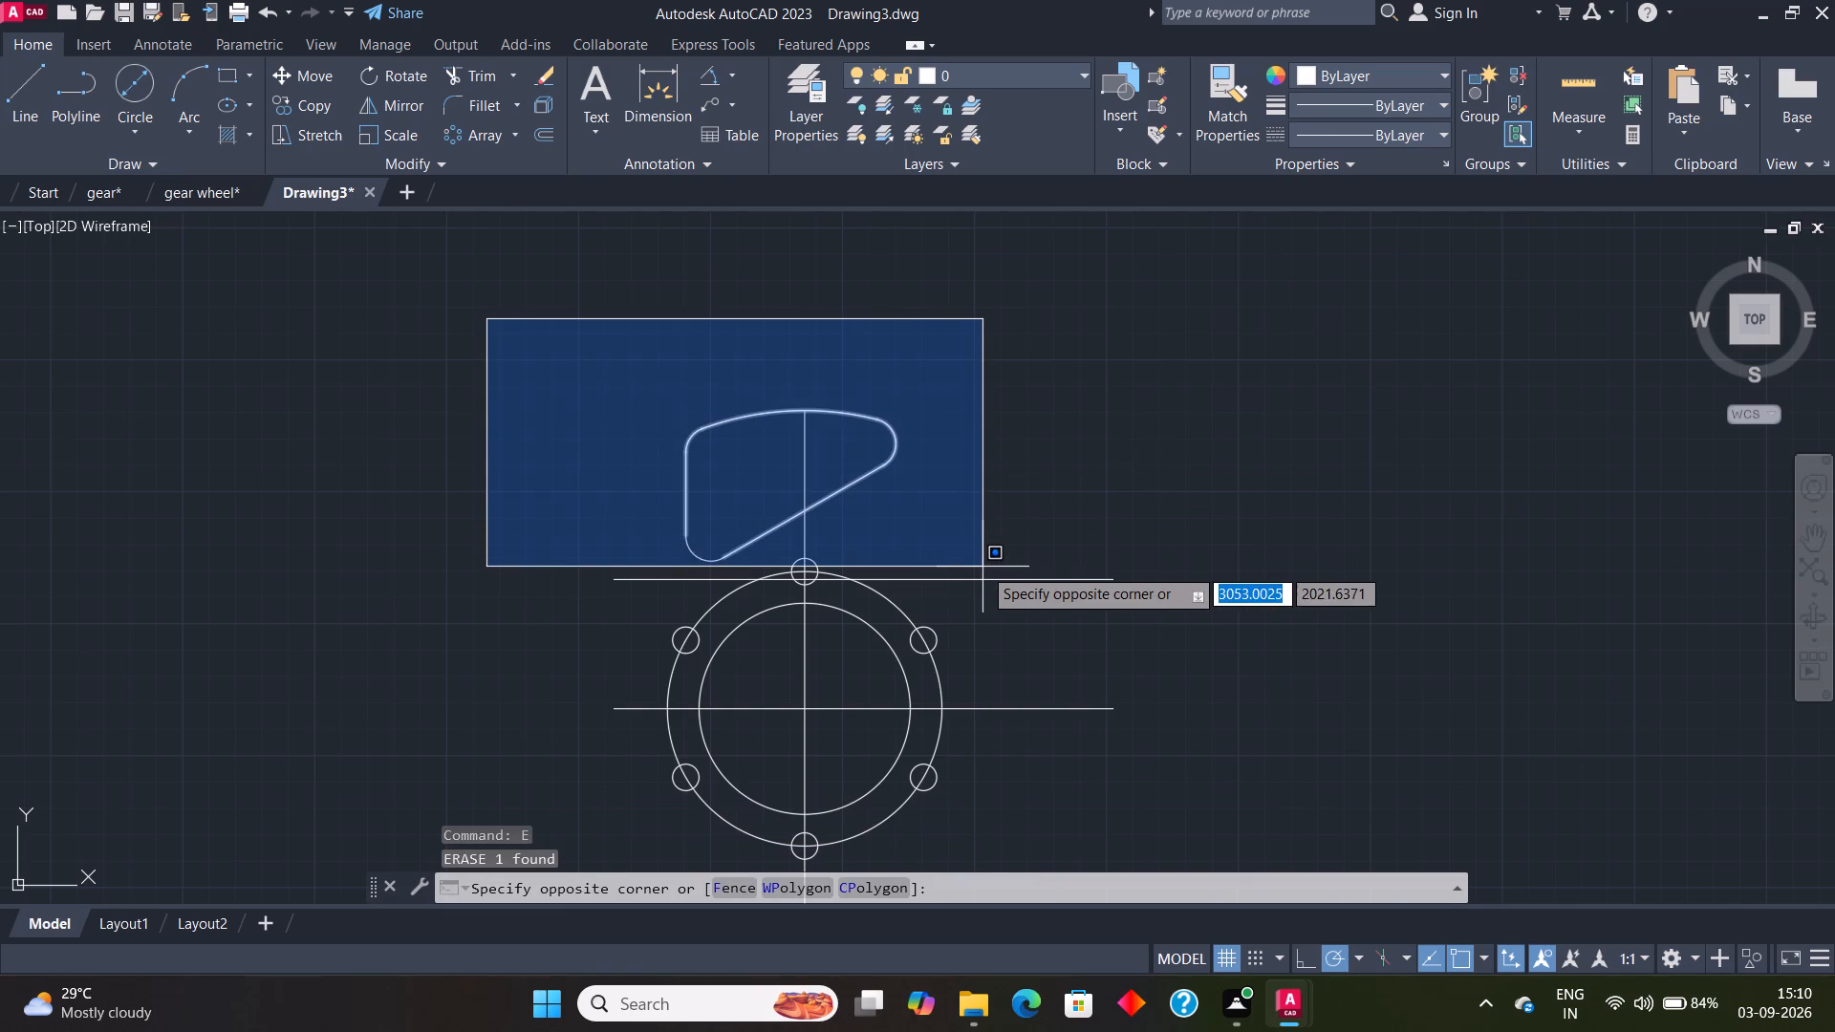
{"action": "left_click", "coordinate": [982, 567]}
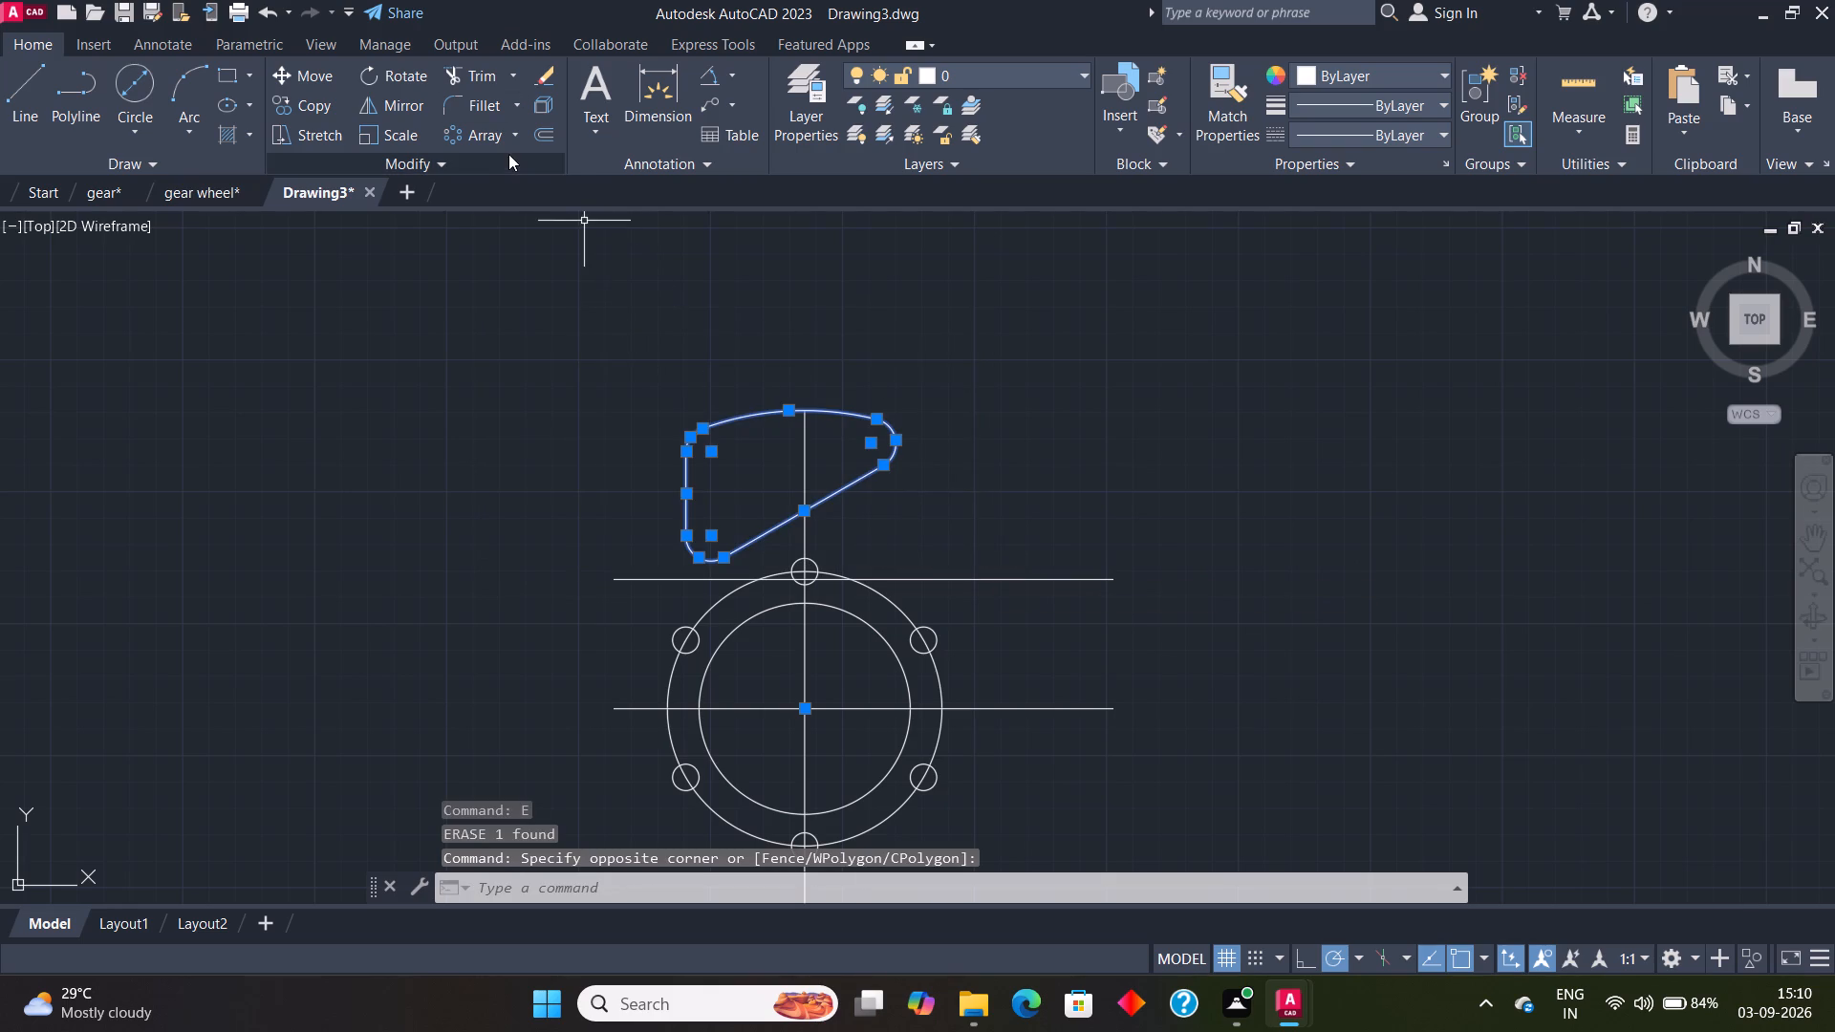
{"action": "key", "text": "j"}
{"action": "key", "text": "Return"}
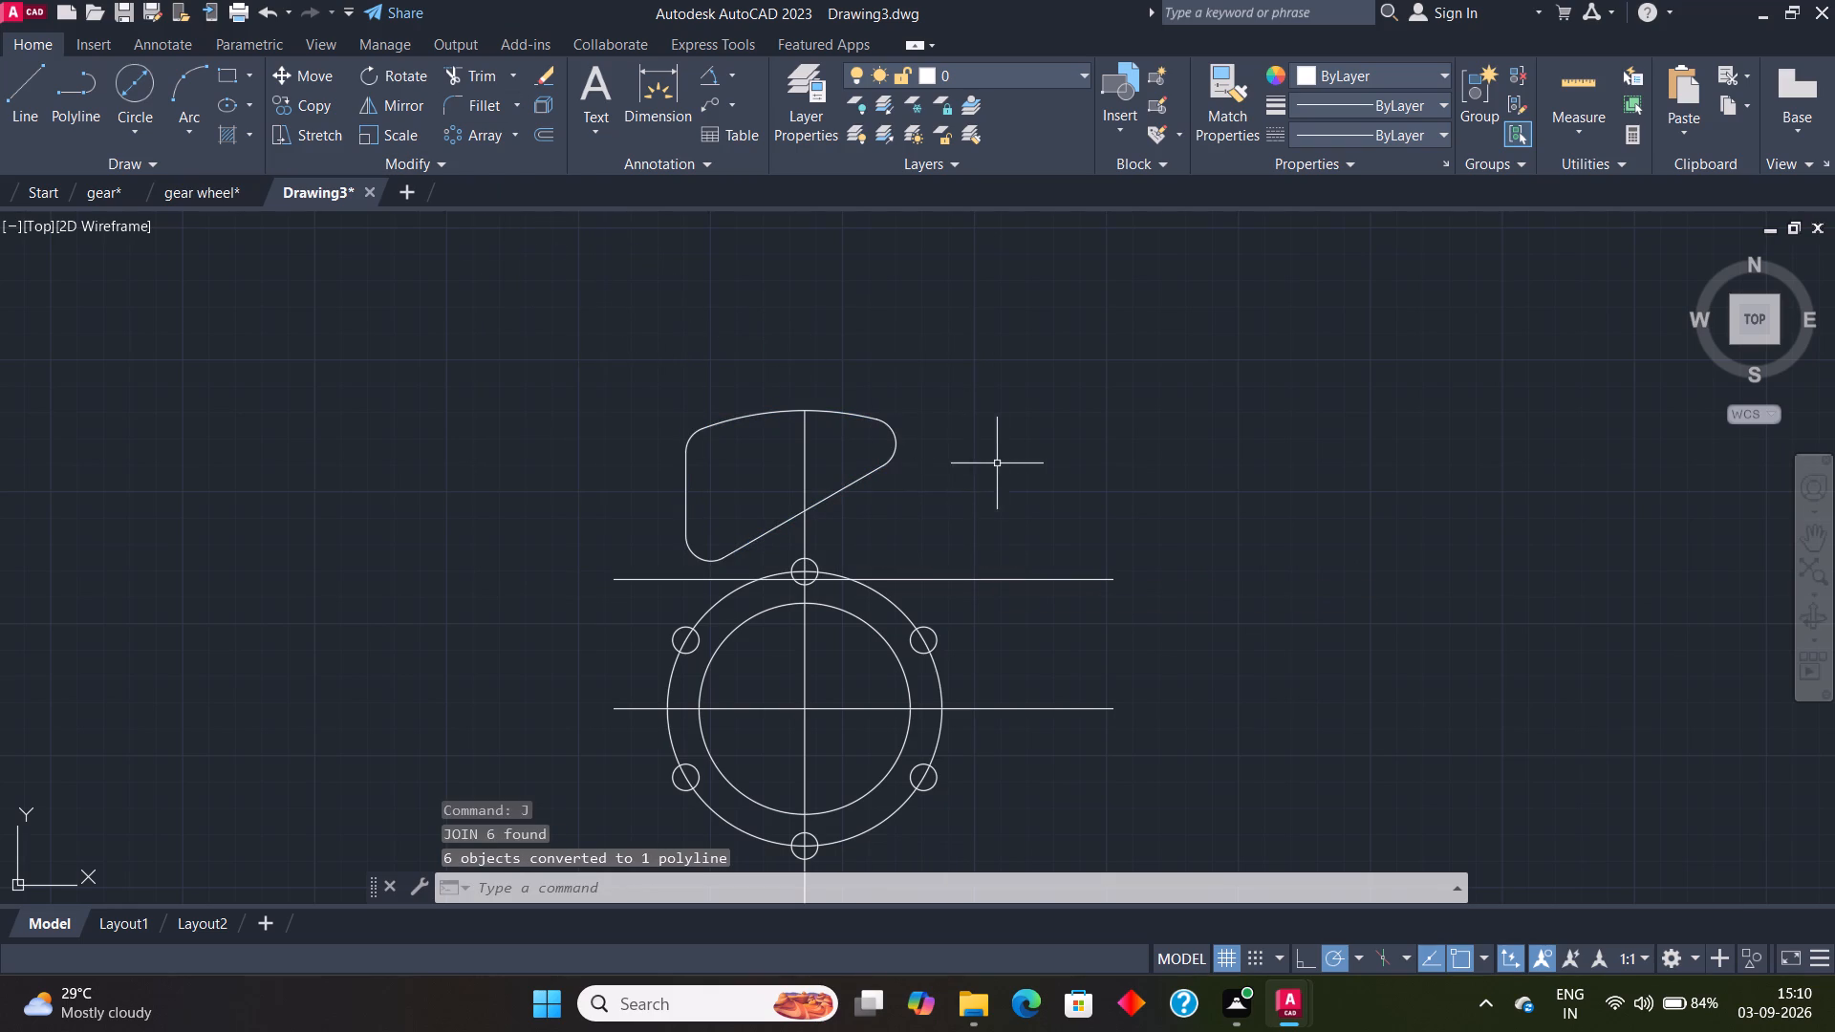
Create a polar array of the joined pocket around the hub centre, with 6 items filling 360 degrees.
{"action": "left_click", "coordinate": [887, 455]}
{"action": "left_click", "coordinate": [887, 460]}
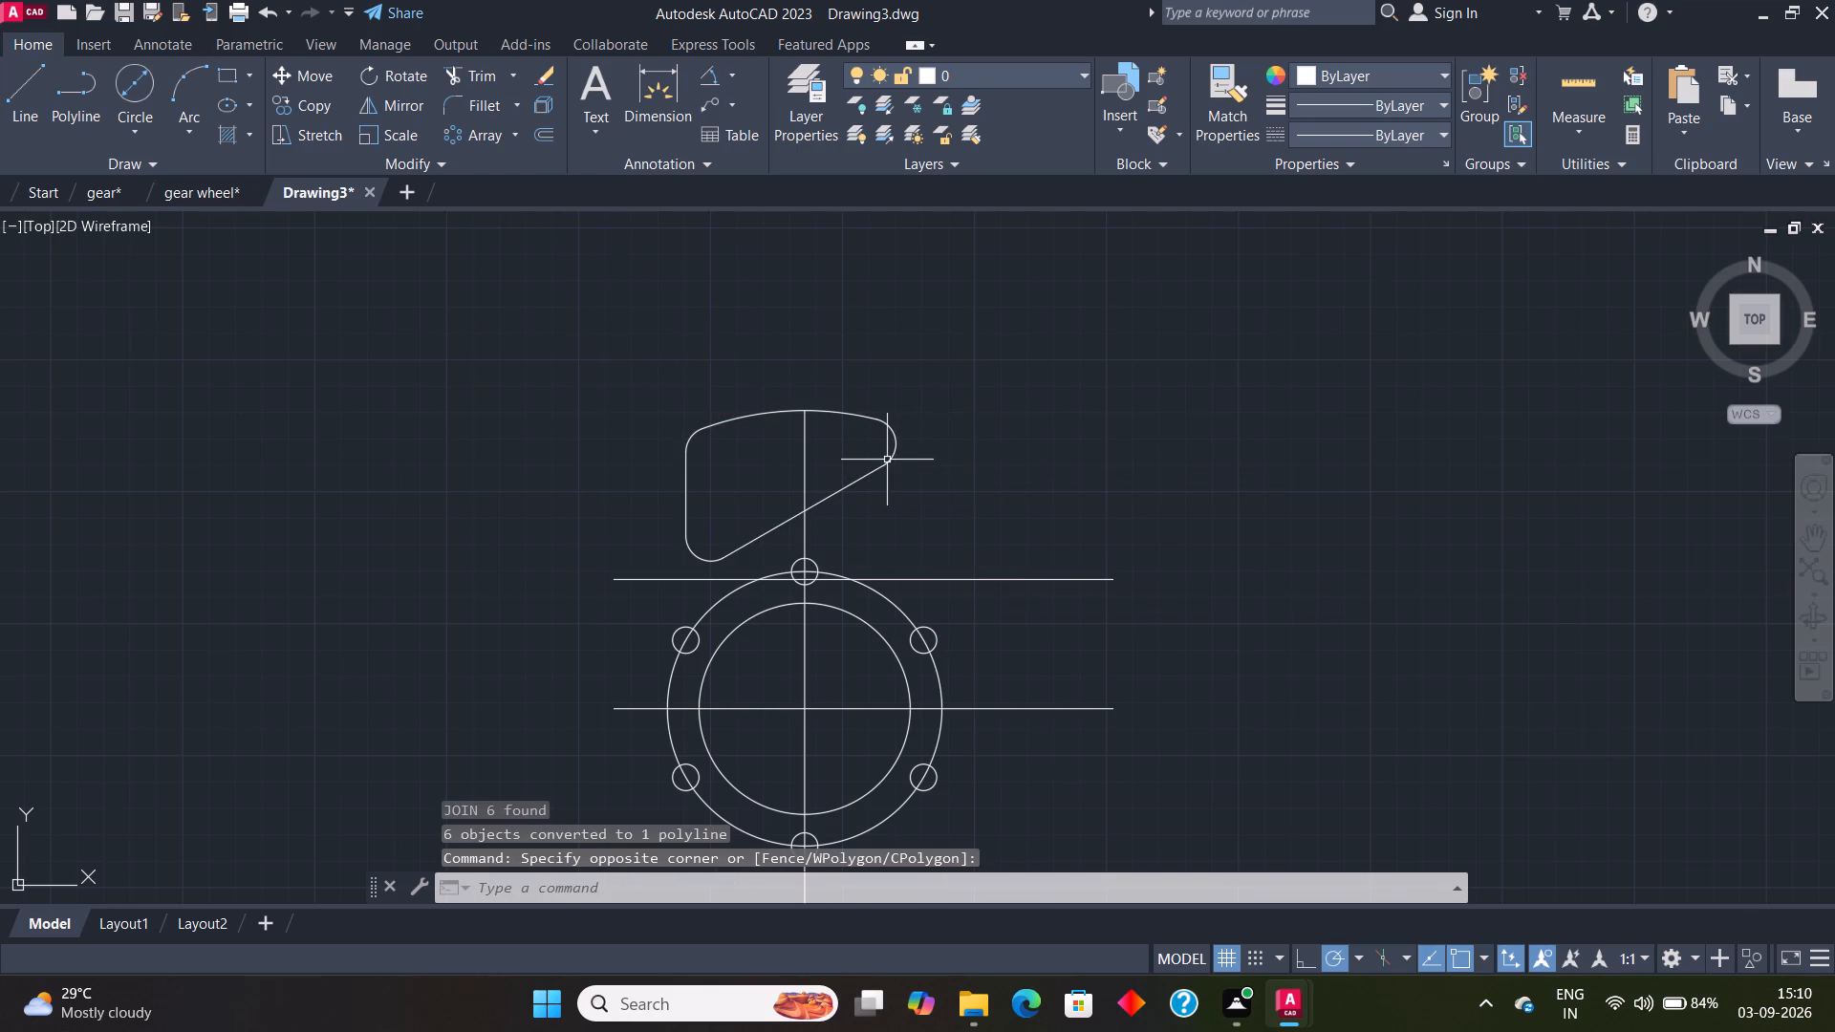
{"action": "left_click", "coordinate": [887, 462]}
{"action": "left_click", "coordinate": [481, 140]}
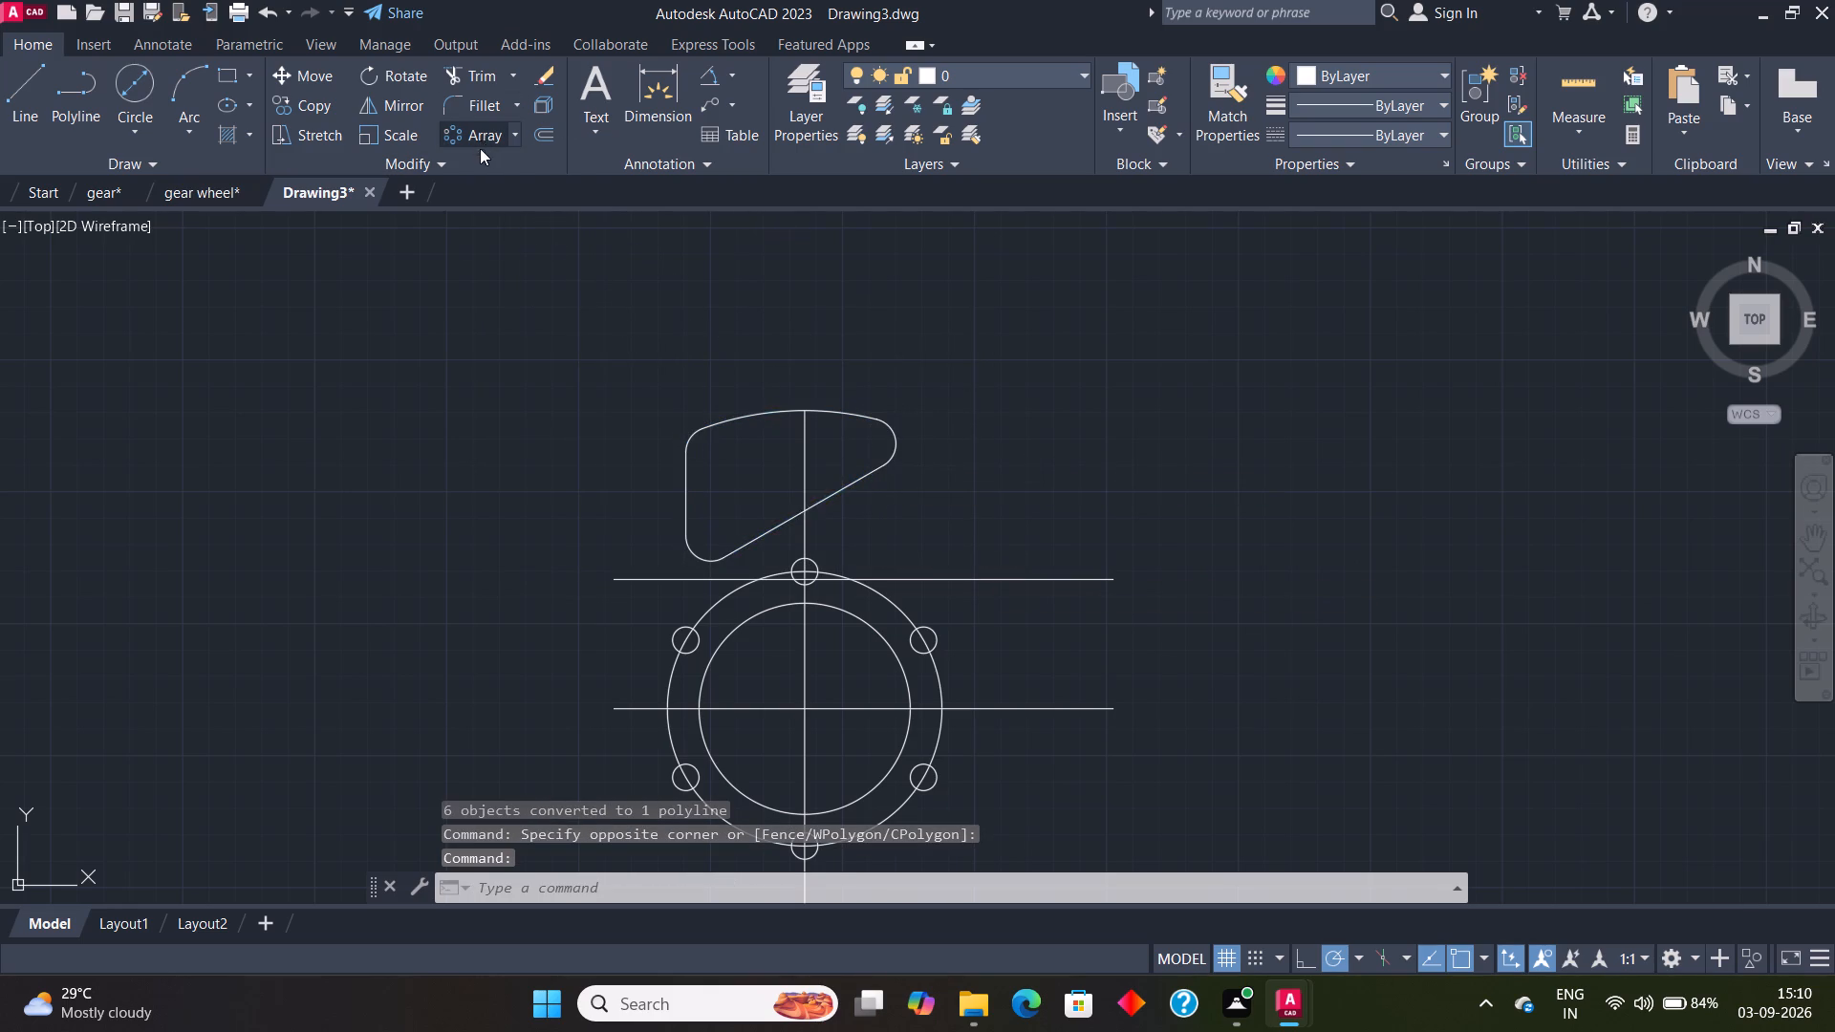
{"action": "left_click", "coordinate": [811, 704]}
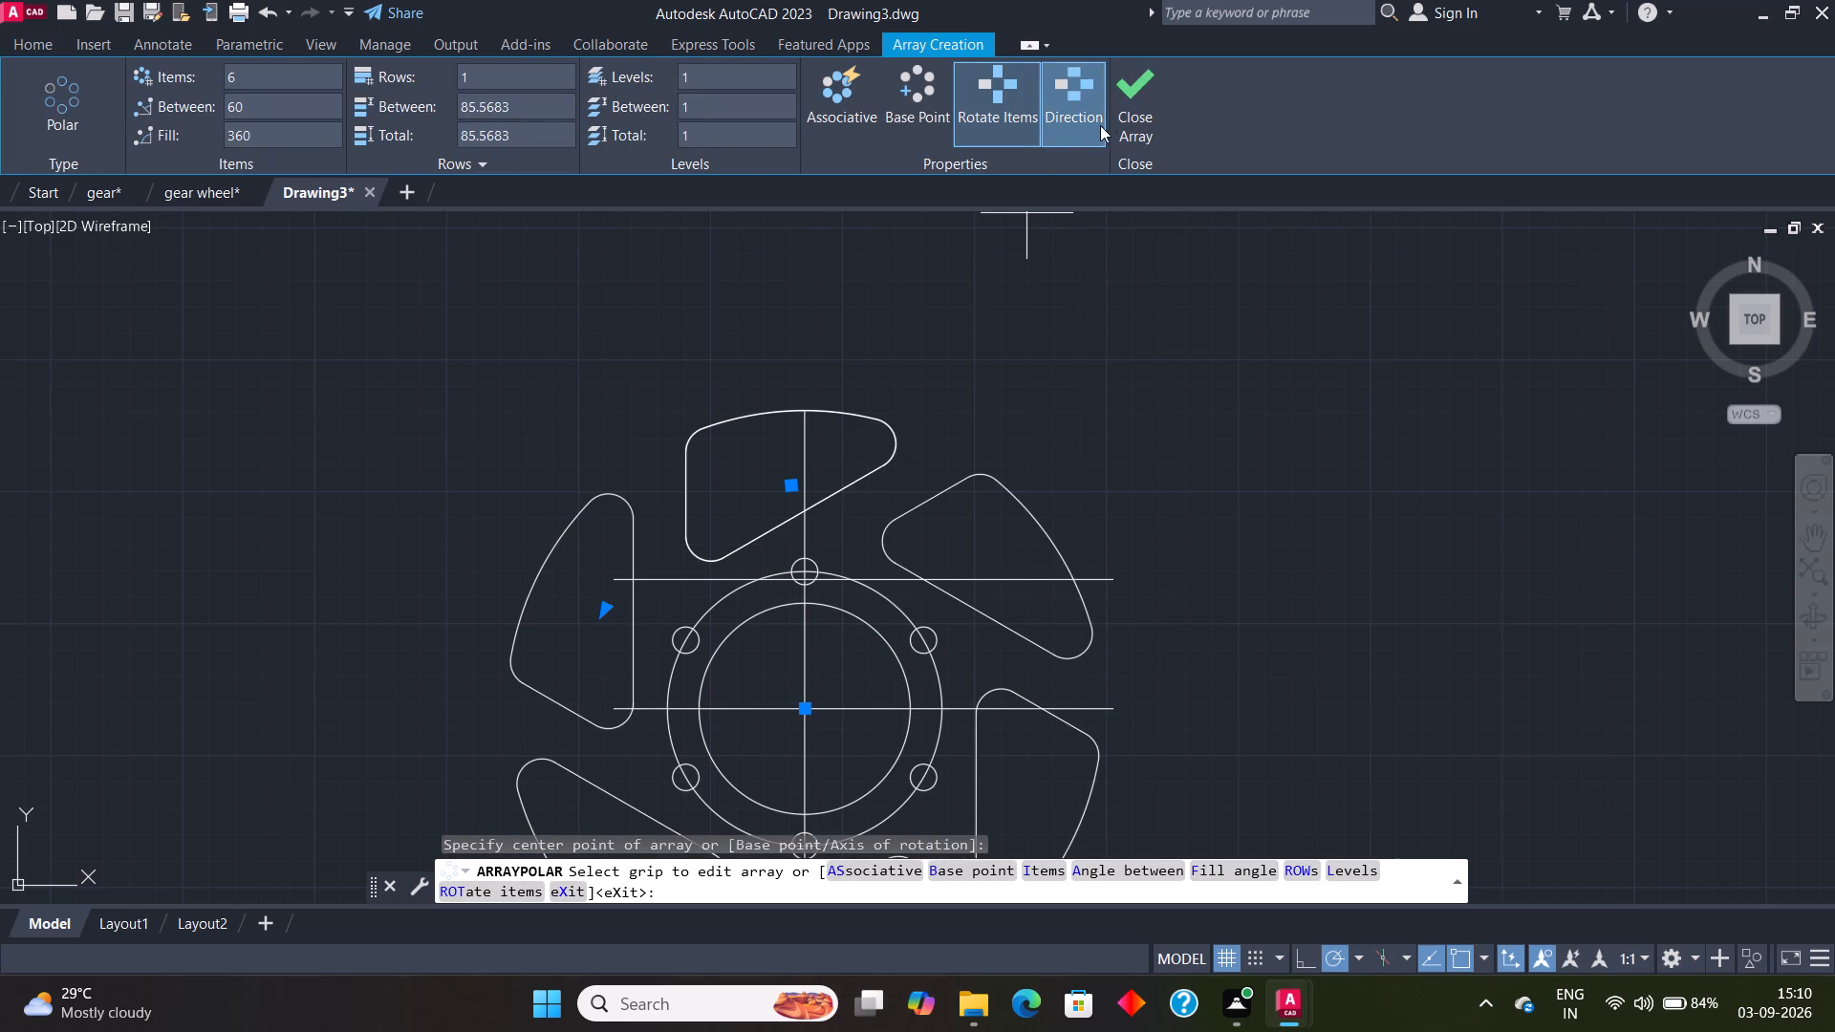
{"action": "left_click", "coordinate": [1146, 103]}
Draw a circle of radius 128 centred on the hub, surrounding the six pockets.
{"action": "scroll", "coordinate": [1223, 553], "scroll_direction": "down", "scroll_amount": 2}
{"action": "middle_click_drag", "start_coordinate": [1219, 554], "coordinate": [1083, 453]}
{"action": "scroll", "coordinate": [1115, 506], "scroll_direction": "up", "scroll_amount": 2}
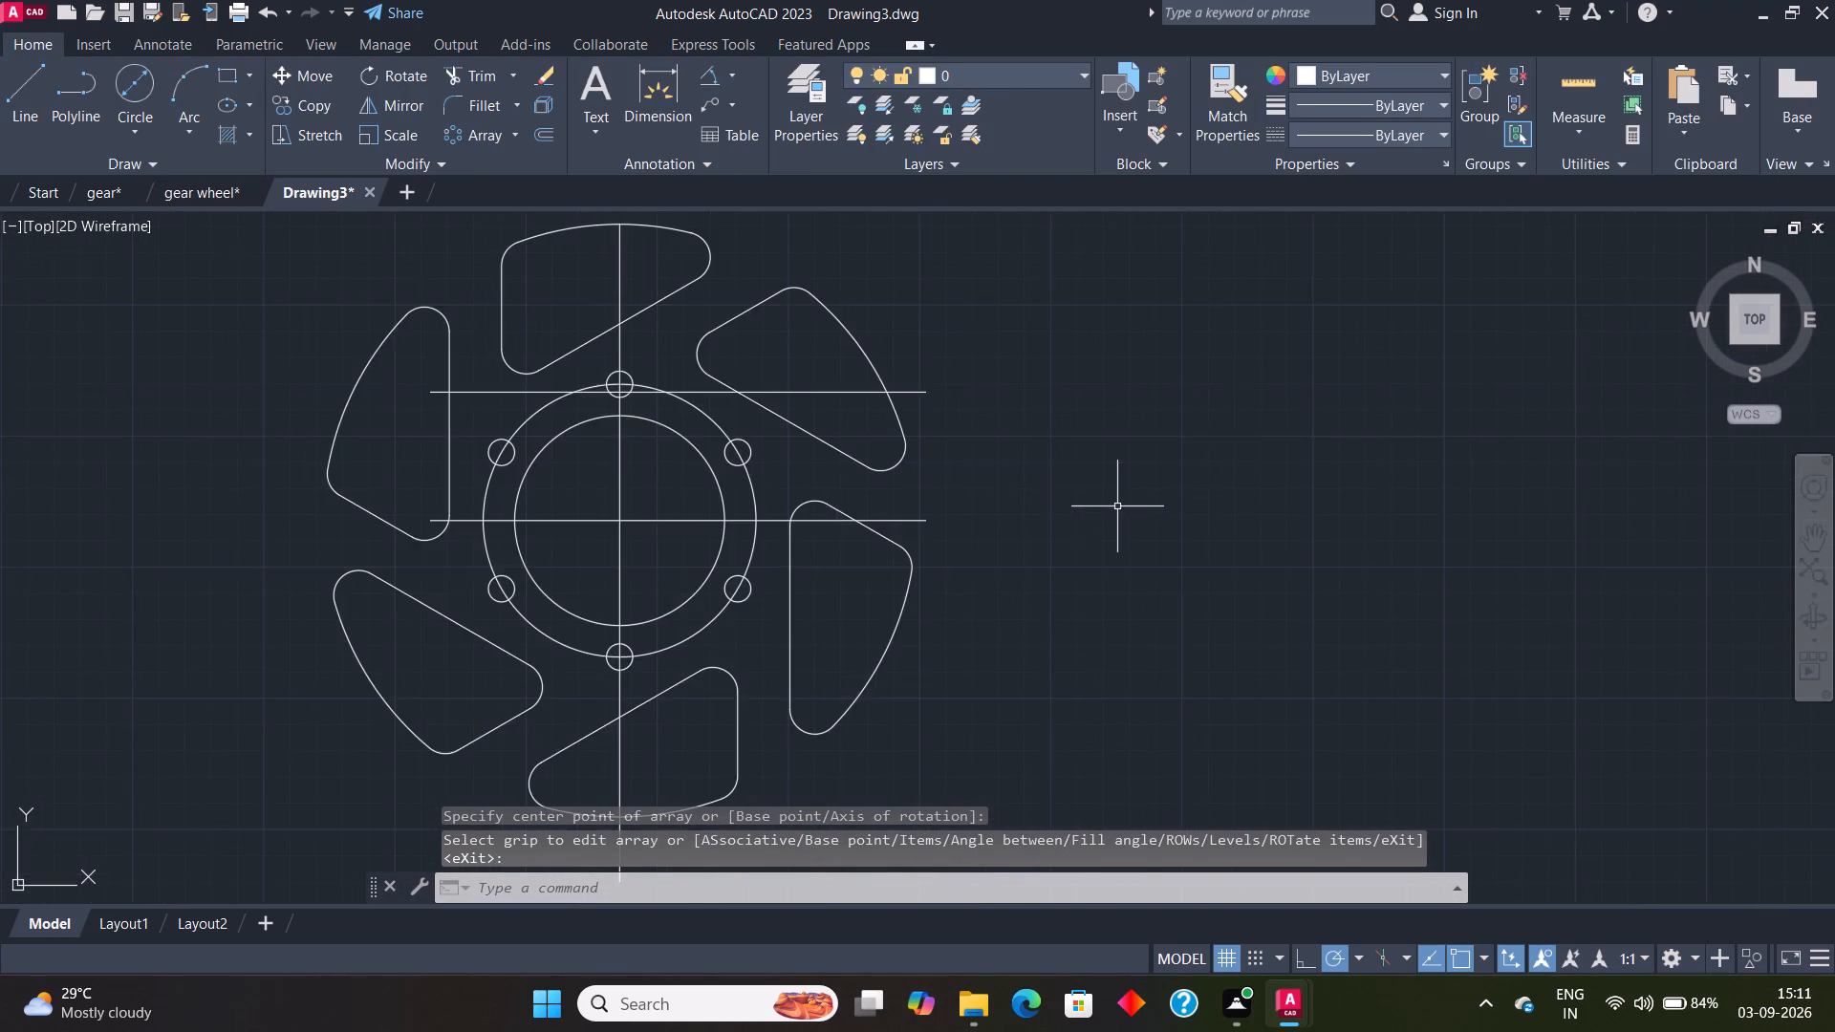
{"action": "middle_click_drag", "start_coordinate": [1021, 480], "coordinate": [1151, 573]}
{"action": "scroll", "coordinate": [1118, 549], "scroll_direction": "down", "scroll_amount": 1}
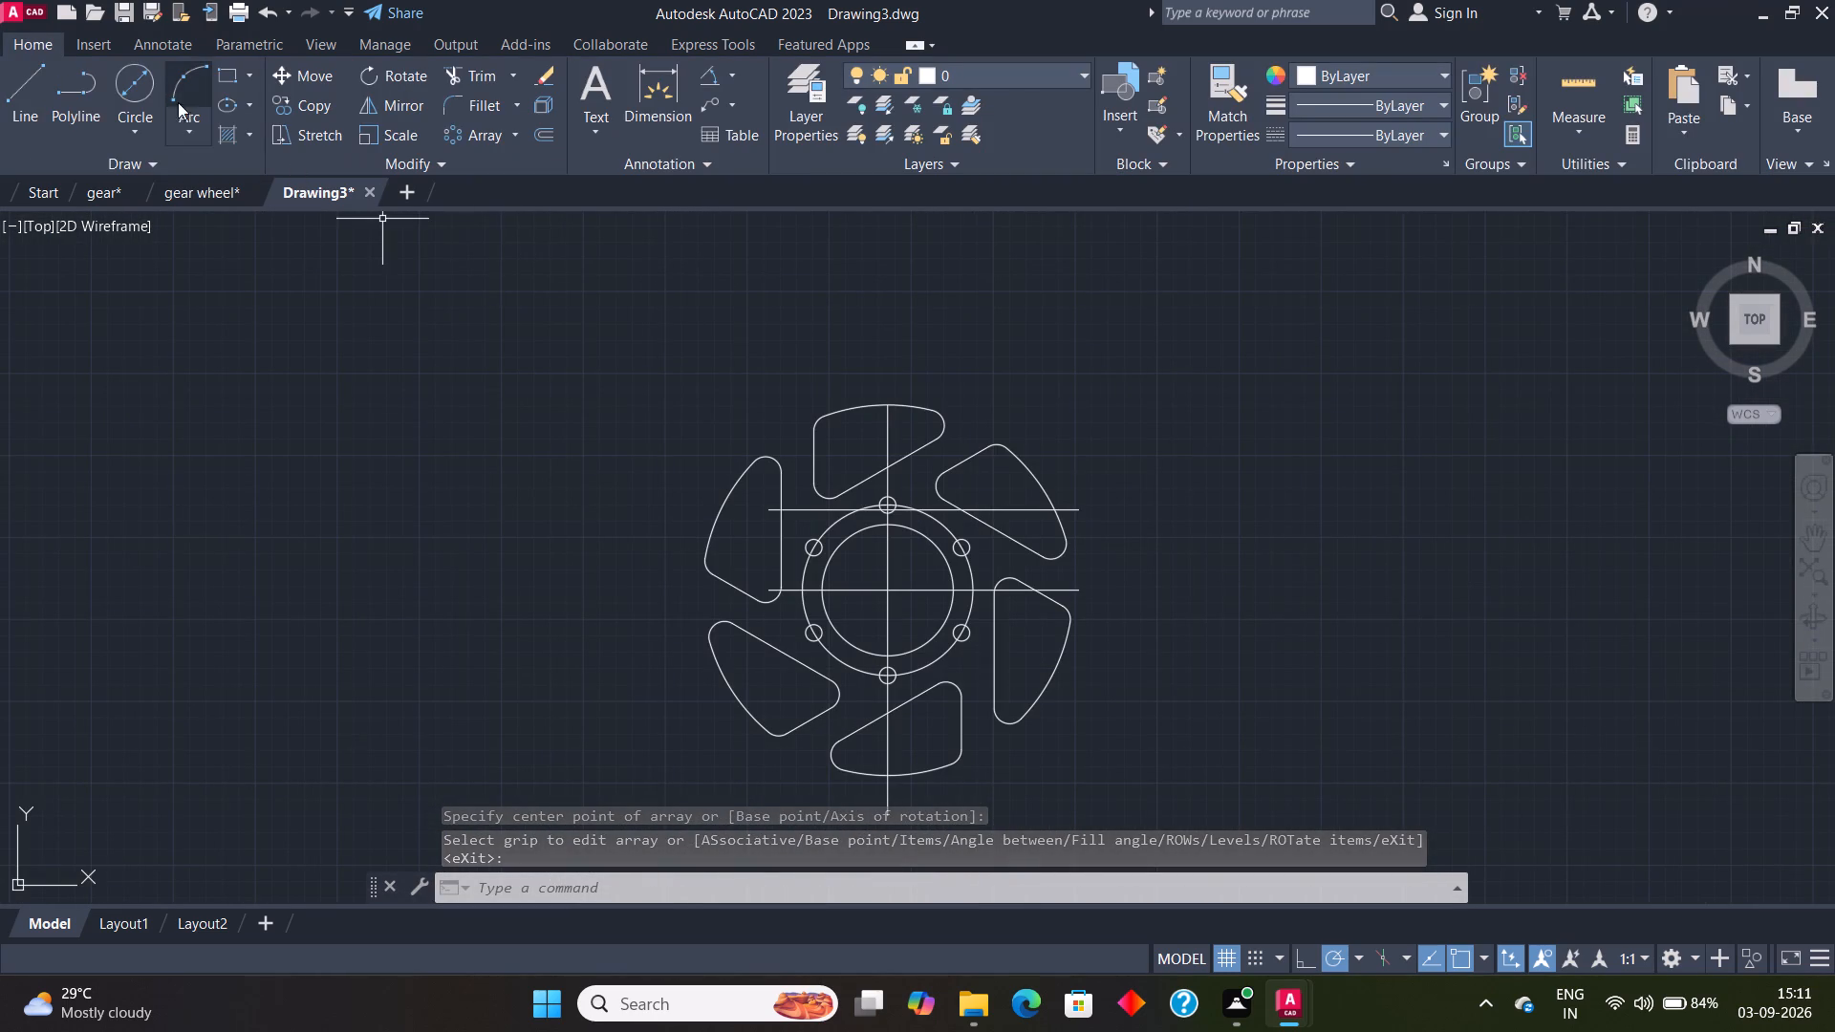
{"action": "left_click", "coordinate": [120, 78]}
{"action": "left_click", "coordinate": [131, 131]}
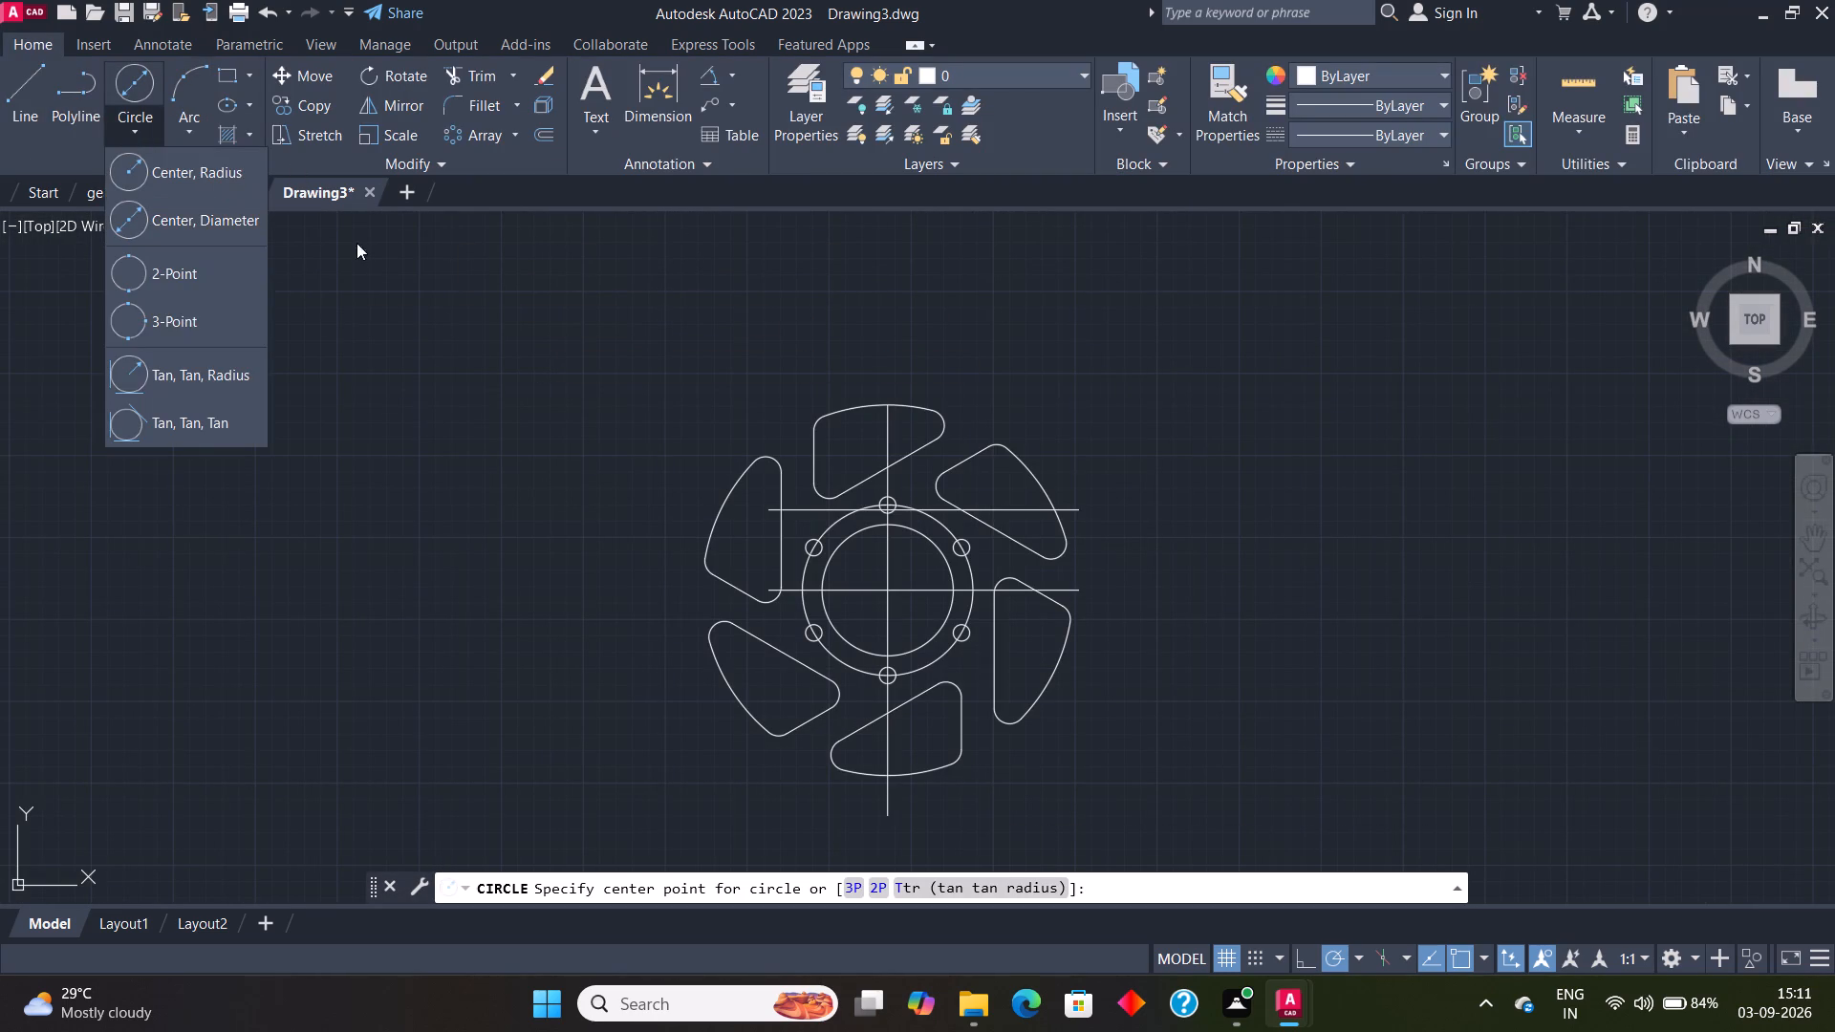
{"action": "left_click", "coordinate": [226, 183]}
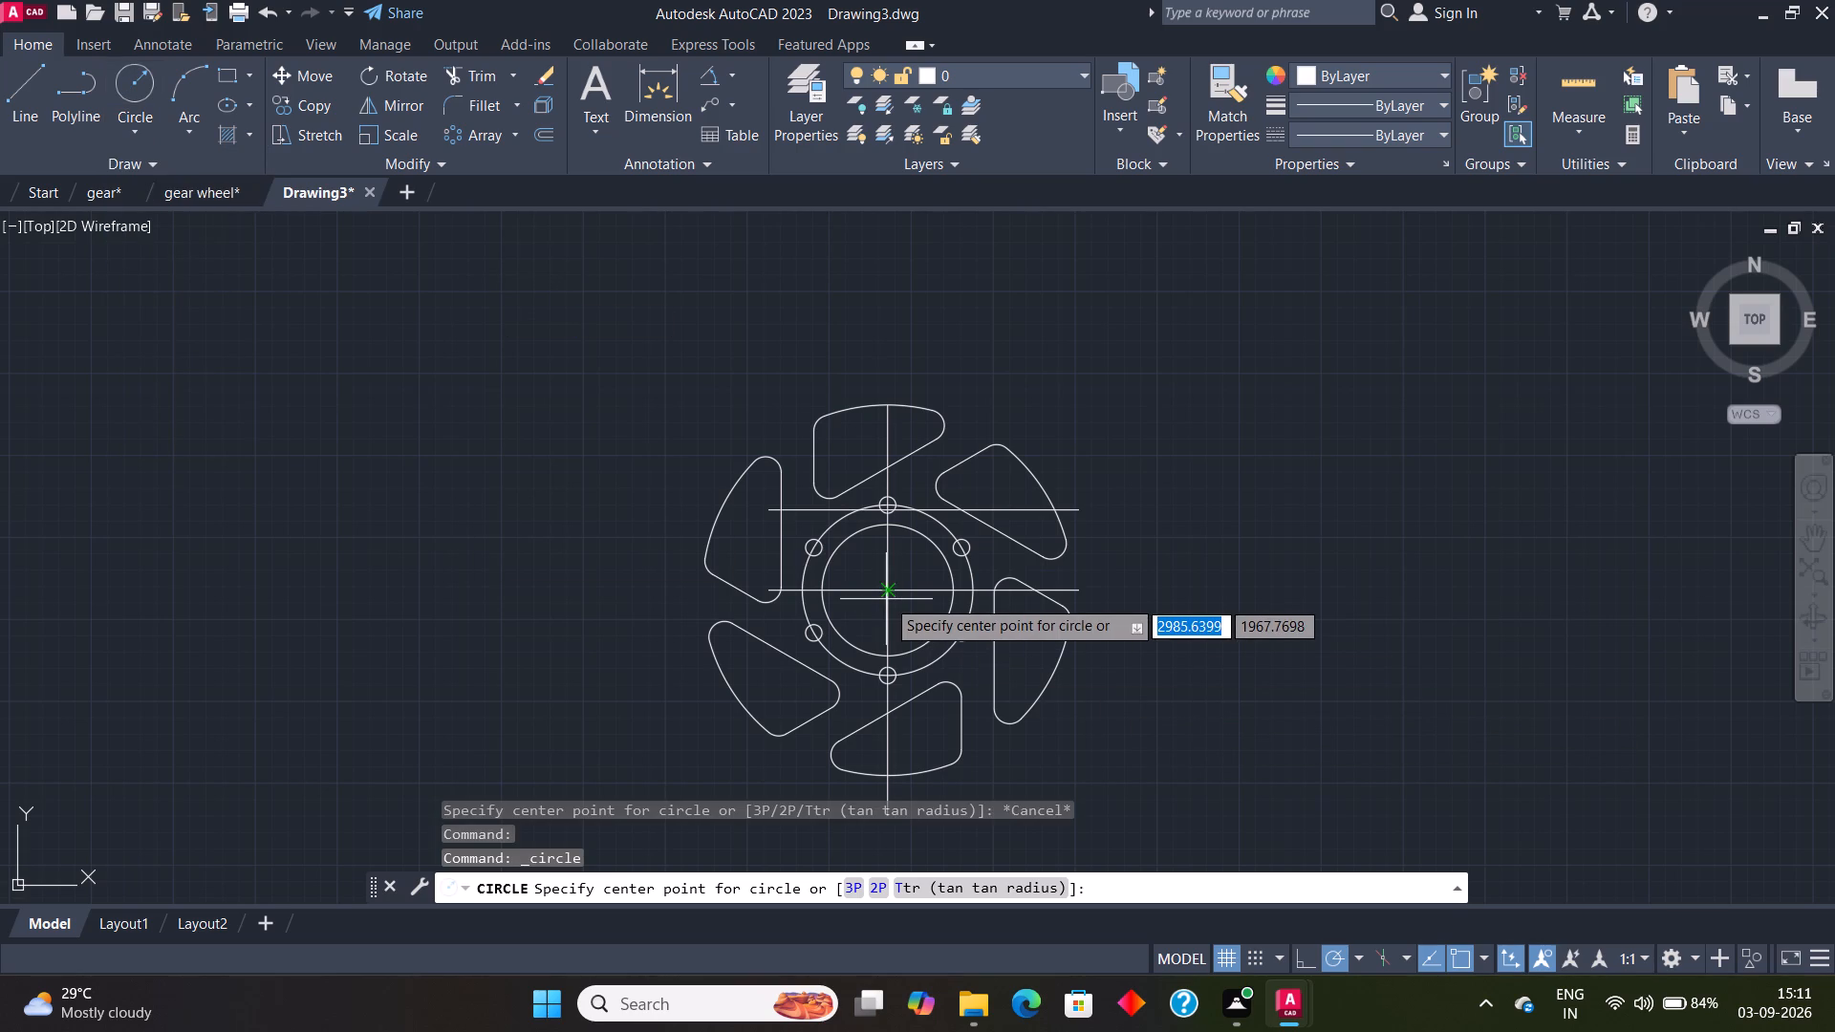
{"action": "left_click", "coordinate": [885, 593]}
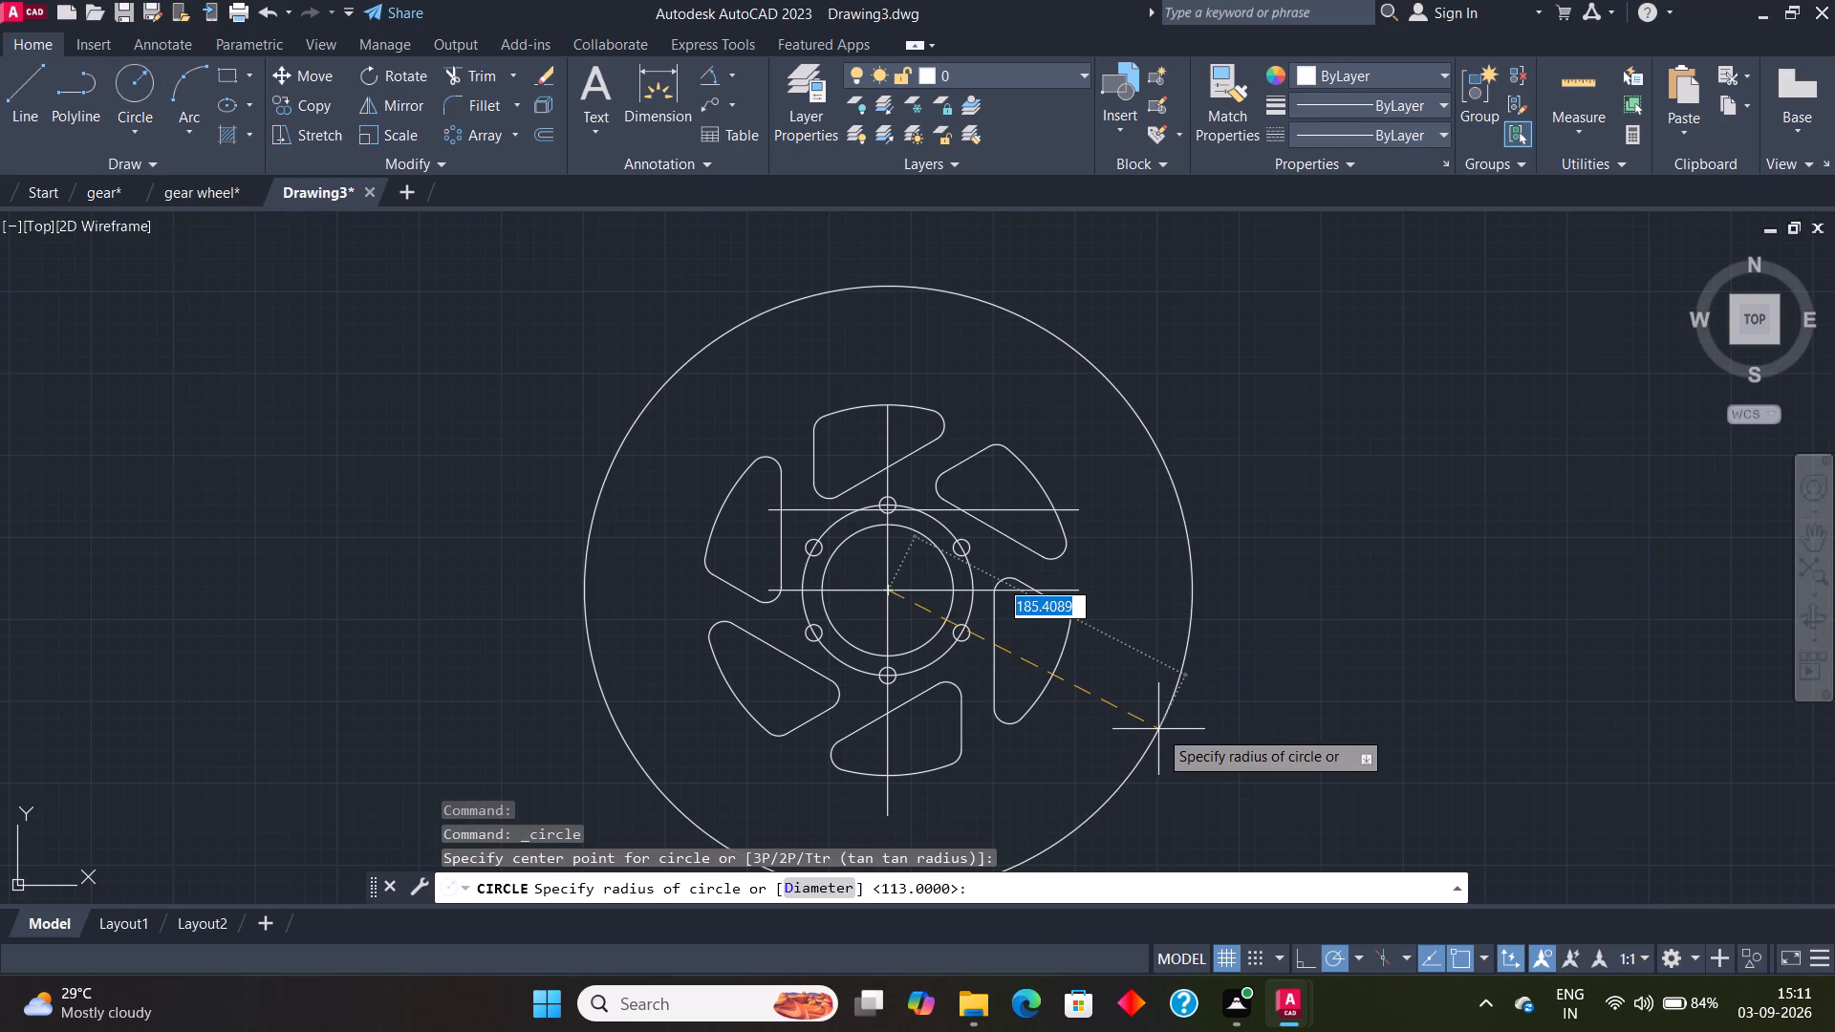
{"action": "type", "text": "128"}
{"action": "key", "text": "Return"}
Draw two more concentric circles from the hub centre with radii 131.5 and 136.
{"action": "key", "text": "space"}
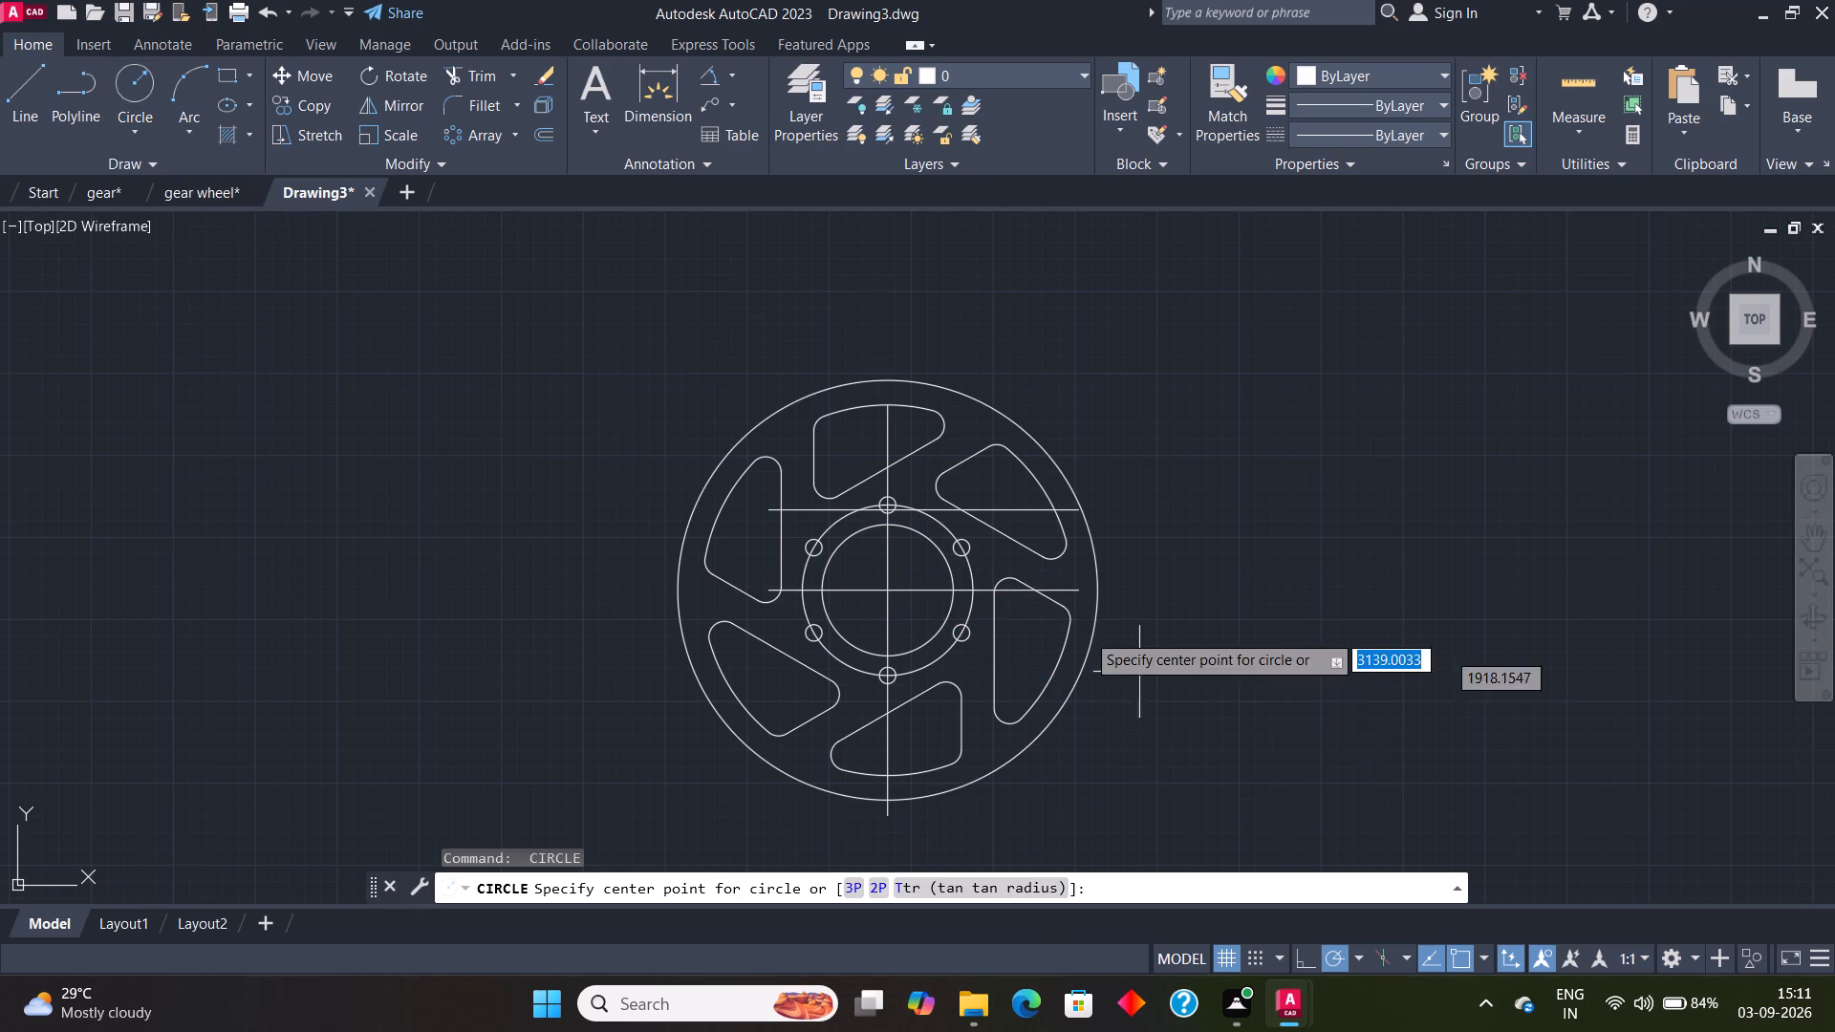
{"action": "left_click", "coordinate": [895, 597]}
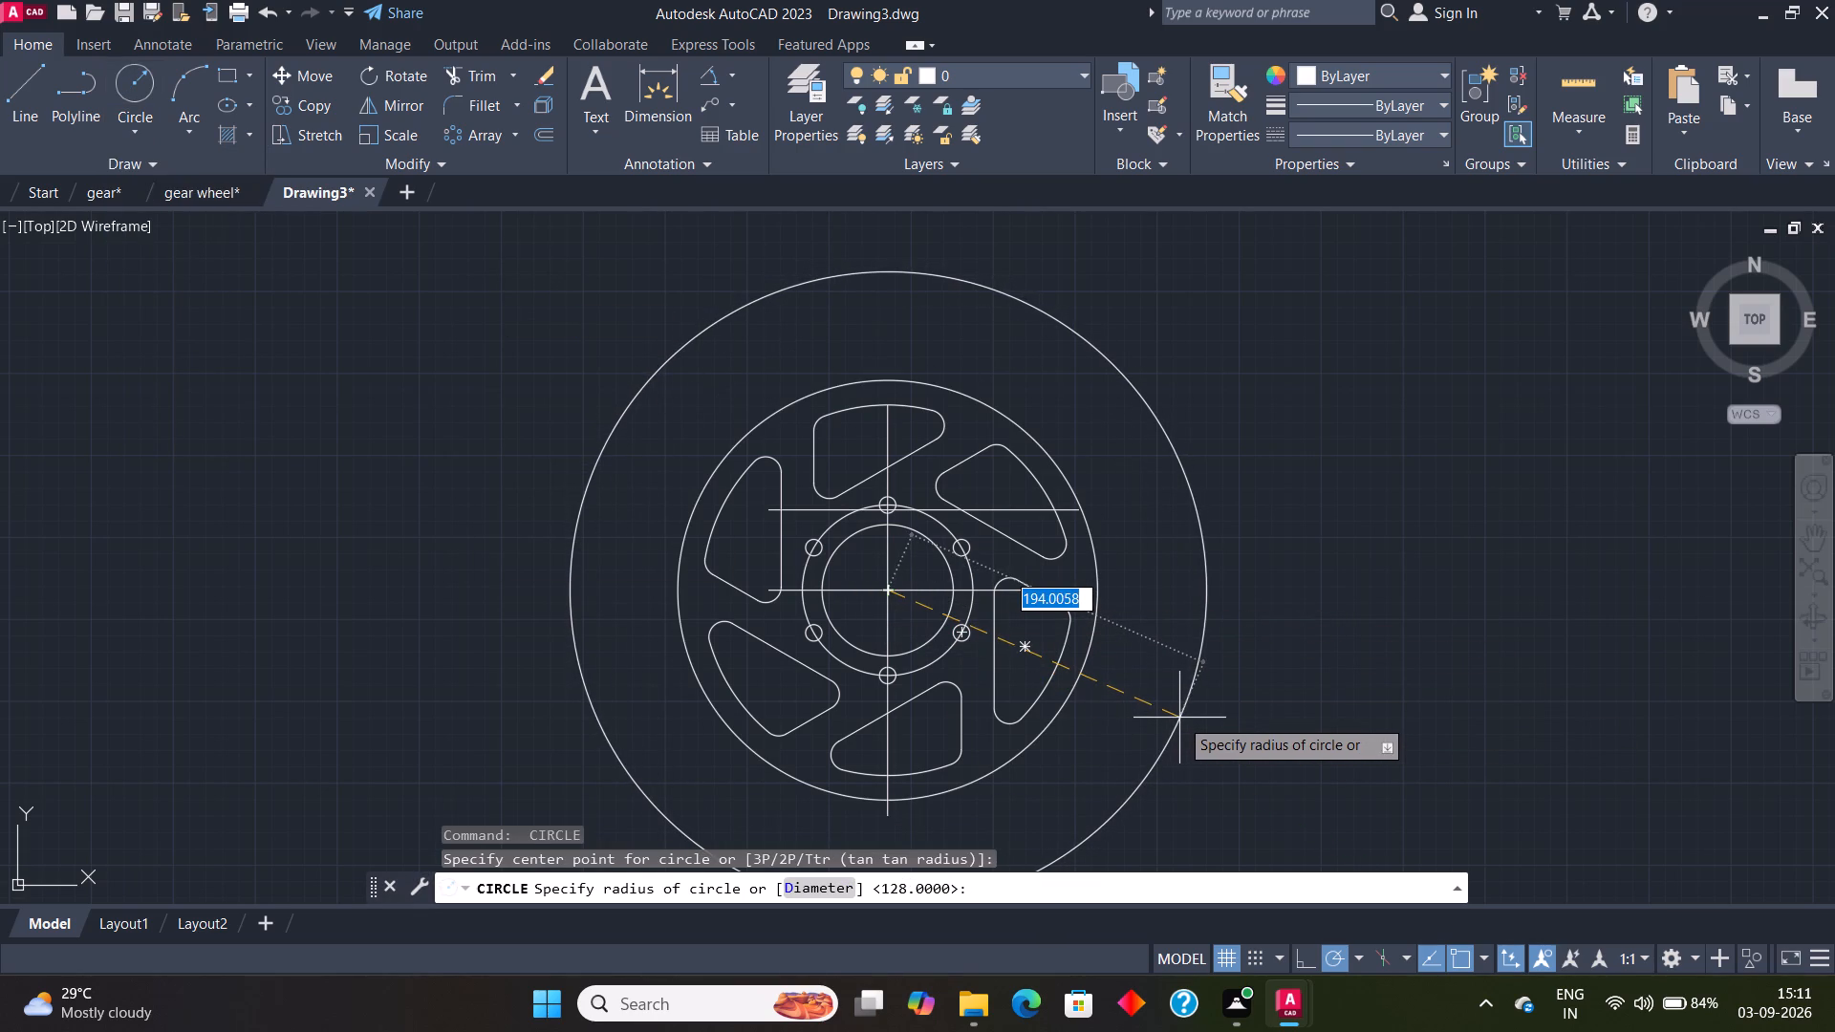
{"action": "type", "text": "131.5"}
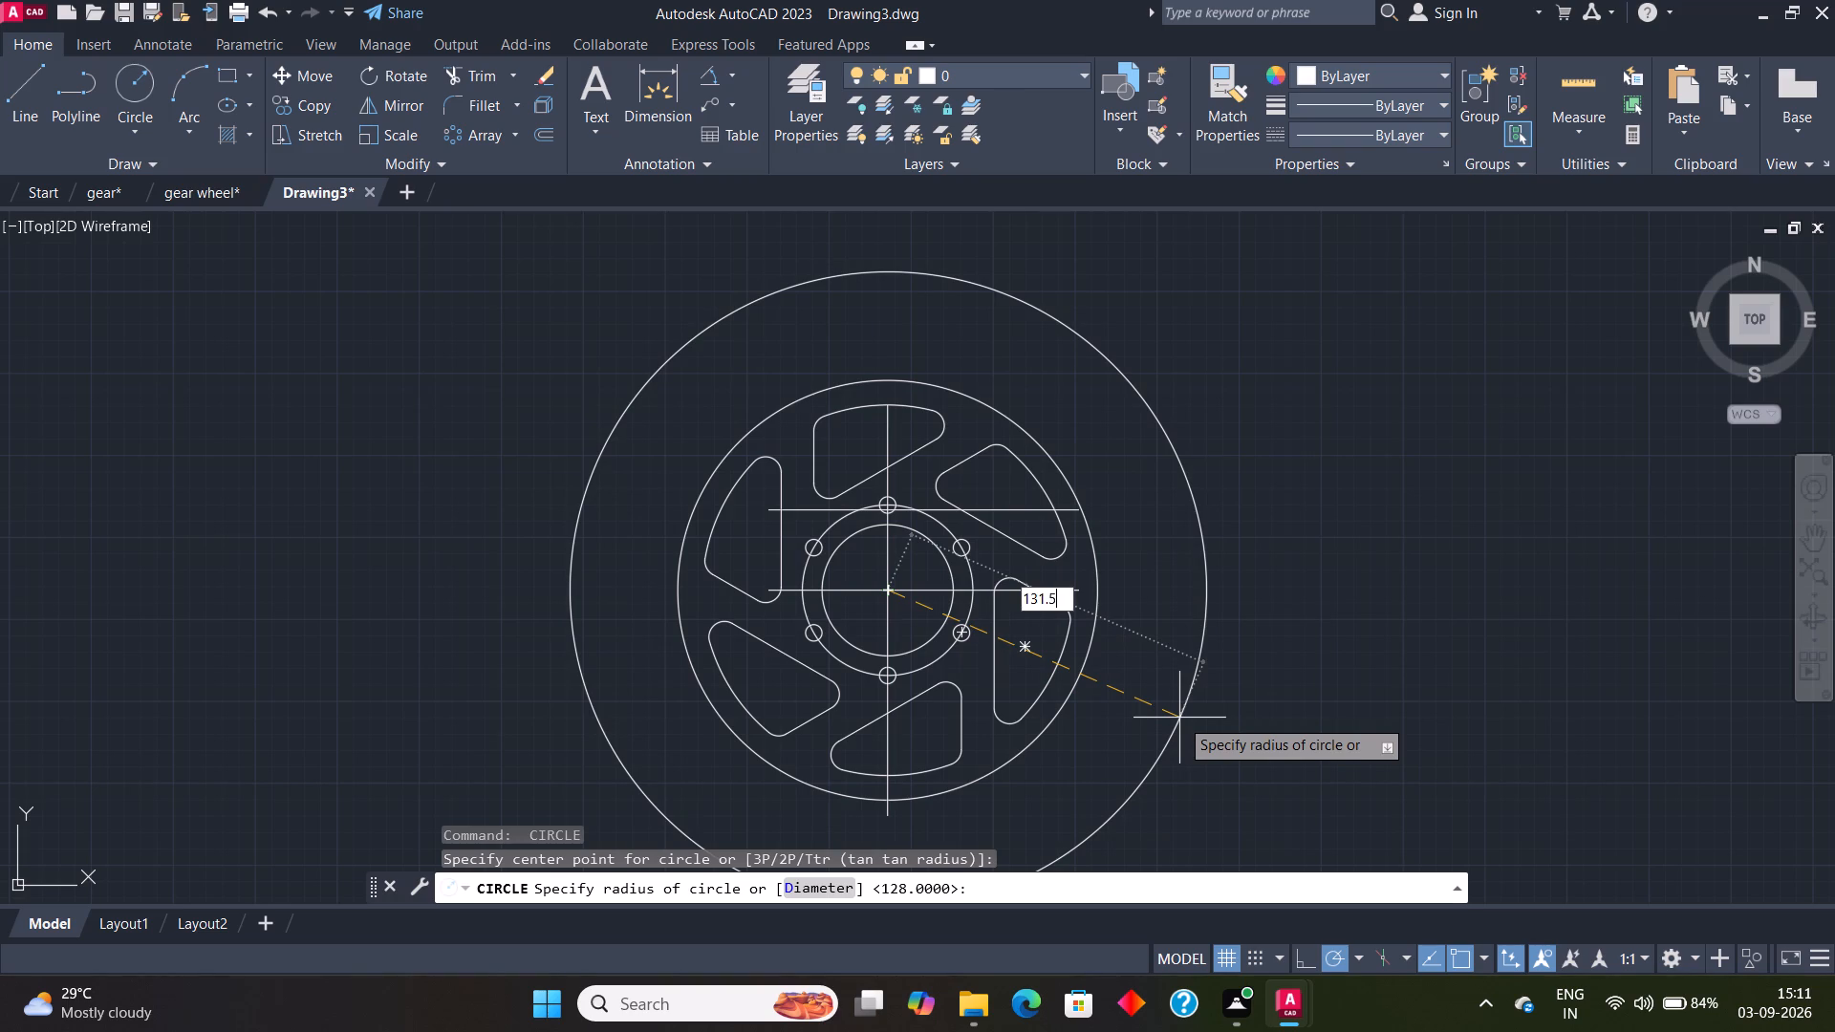
{"action": "key", "text": "Return"}
{"action": "key", "text": "space"}
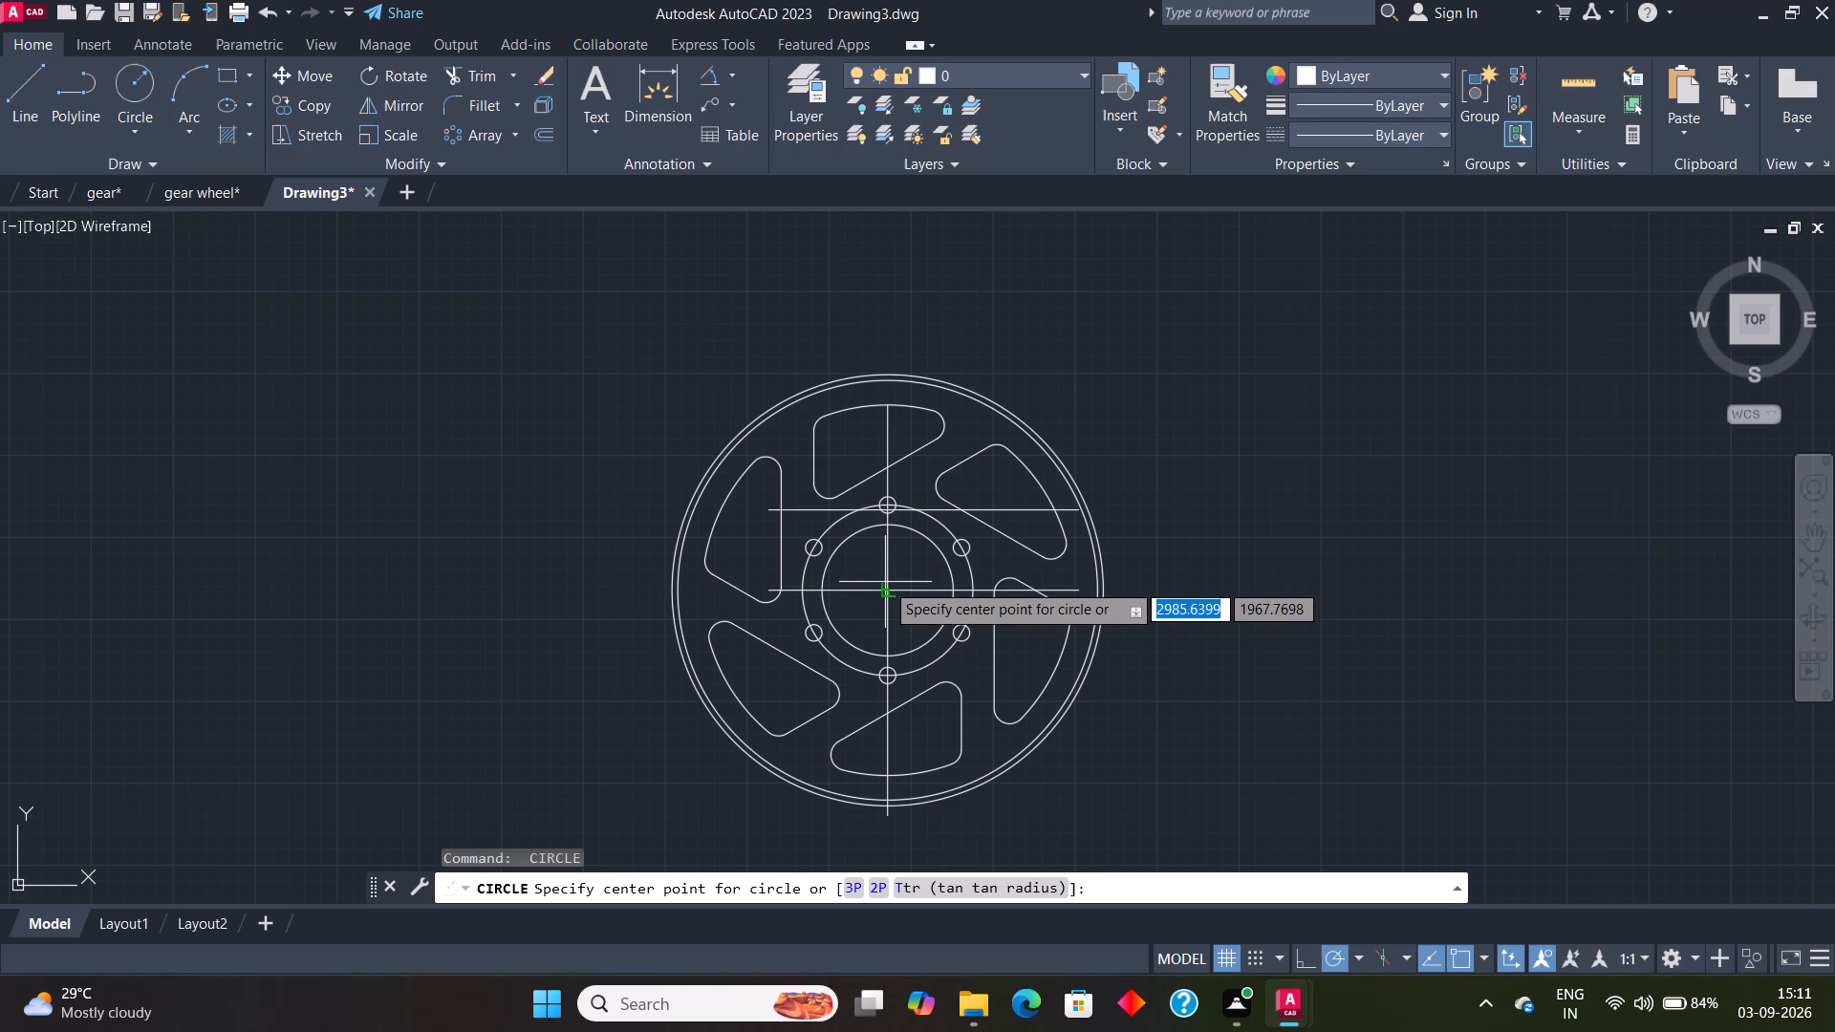
{"action": "left_click", "coordinate": [889, 588]}
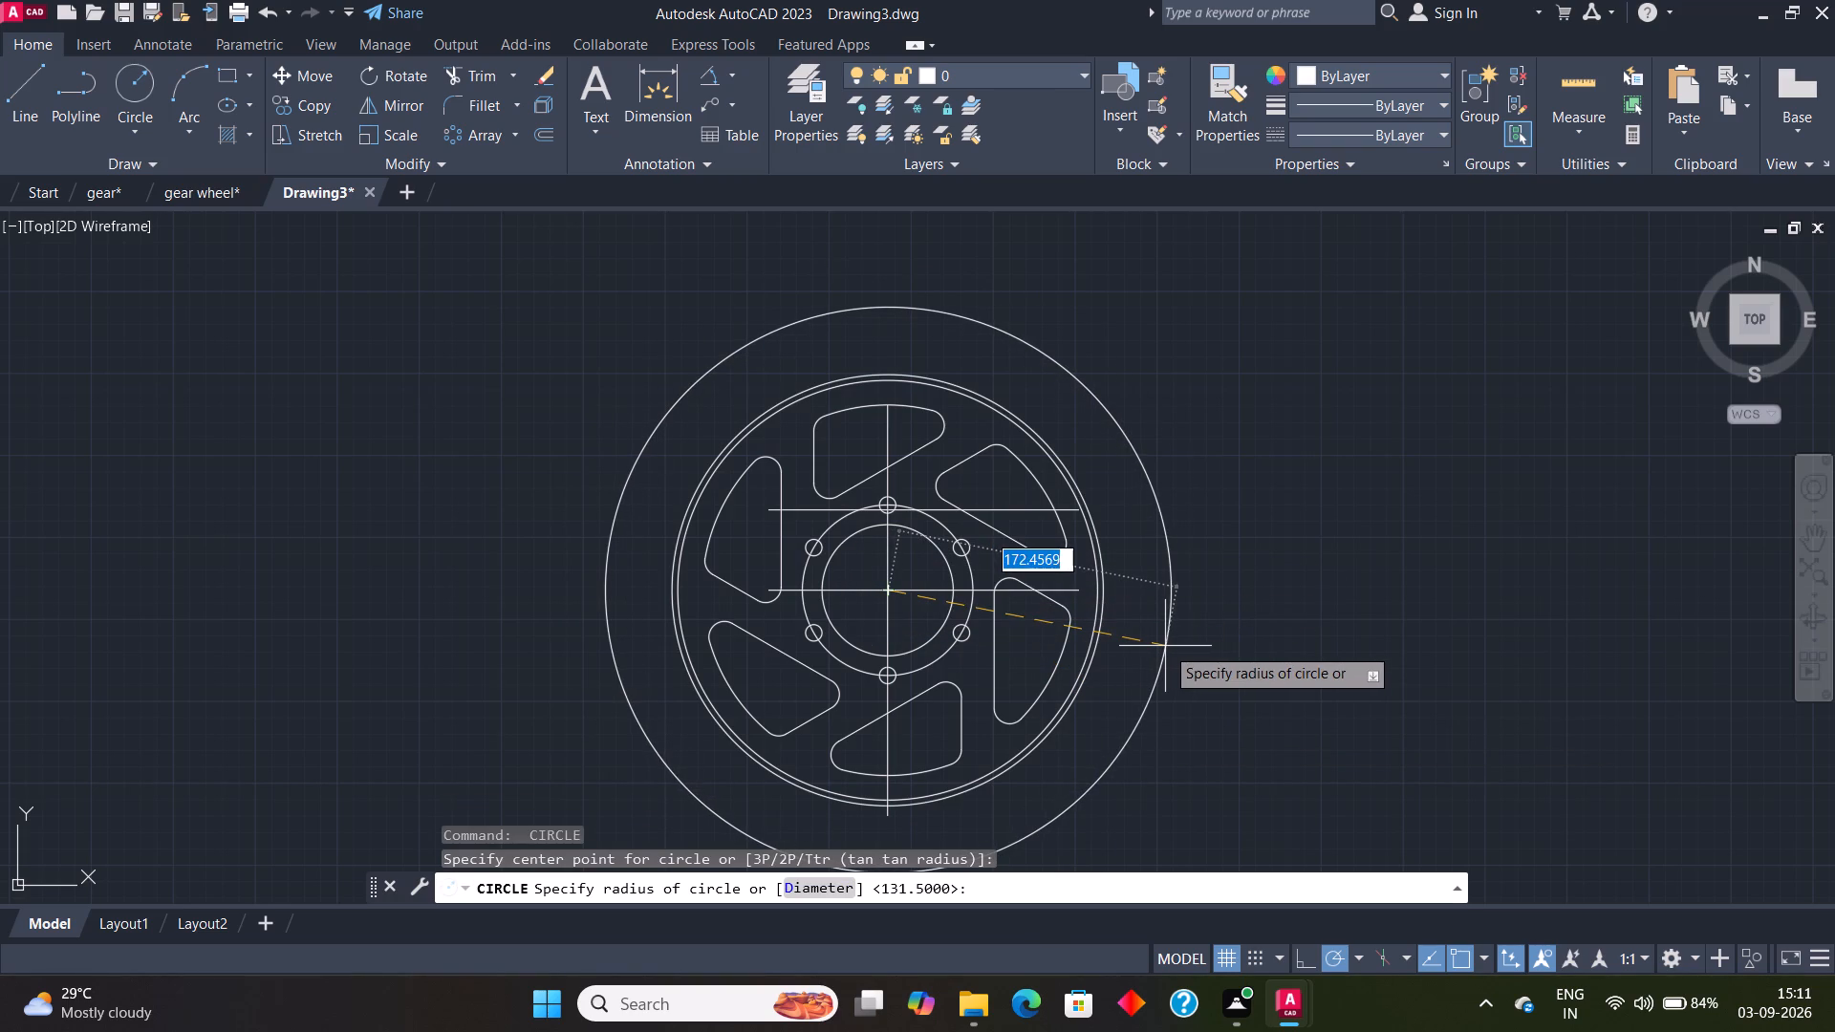
{"action": "type", "text": "136"}
{"action": "key", "text": "Return"}
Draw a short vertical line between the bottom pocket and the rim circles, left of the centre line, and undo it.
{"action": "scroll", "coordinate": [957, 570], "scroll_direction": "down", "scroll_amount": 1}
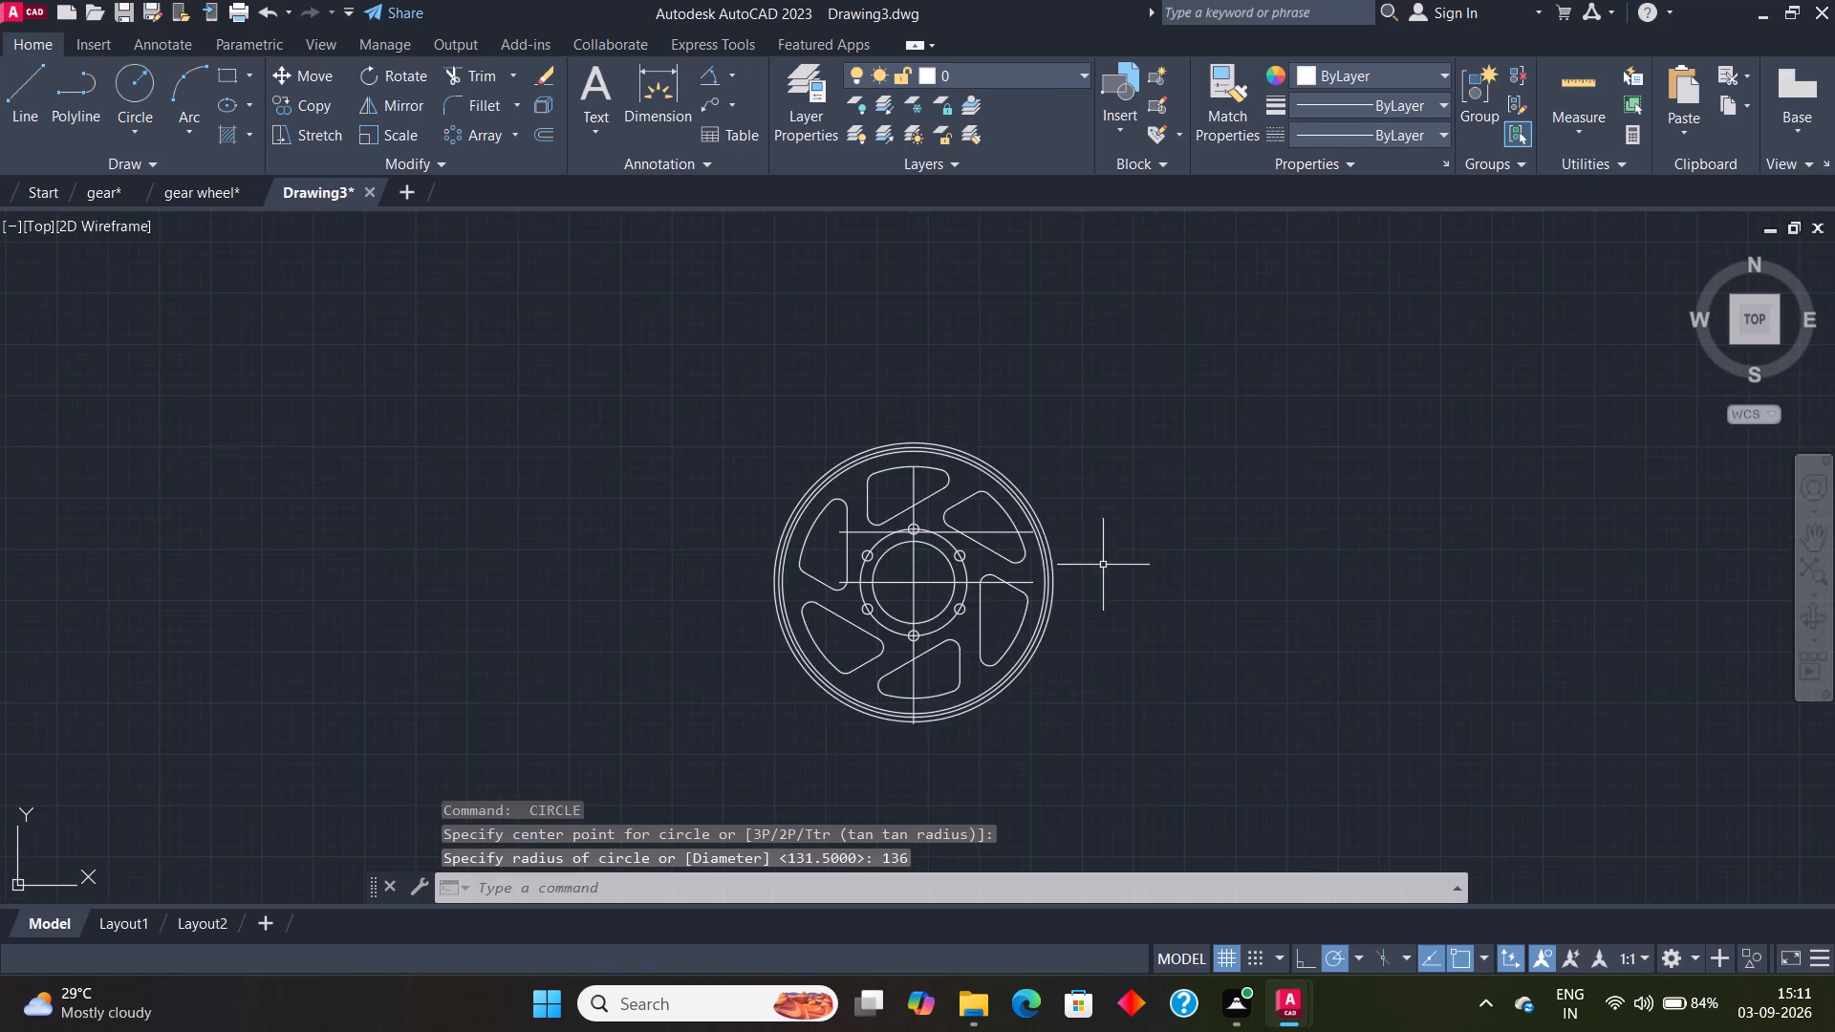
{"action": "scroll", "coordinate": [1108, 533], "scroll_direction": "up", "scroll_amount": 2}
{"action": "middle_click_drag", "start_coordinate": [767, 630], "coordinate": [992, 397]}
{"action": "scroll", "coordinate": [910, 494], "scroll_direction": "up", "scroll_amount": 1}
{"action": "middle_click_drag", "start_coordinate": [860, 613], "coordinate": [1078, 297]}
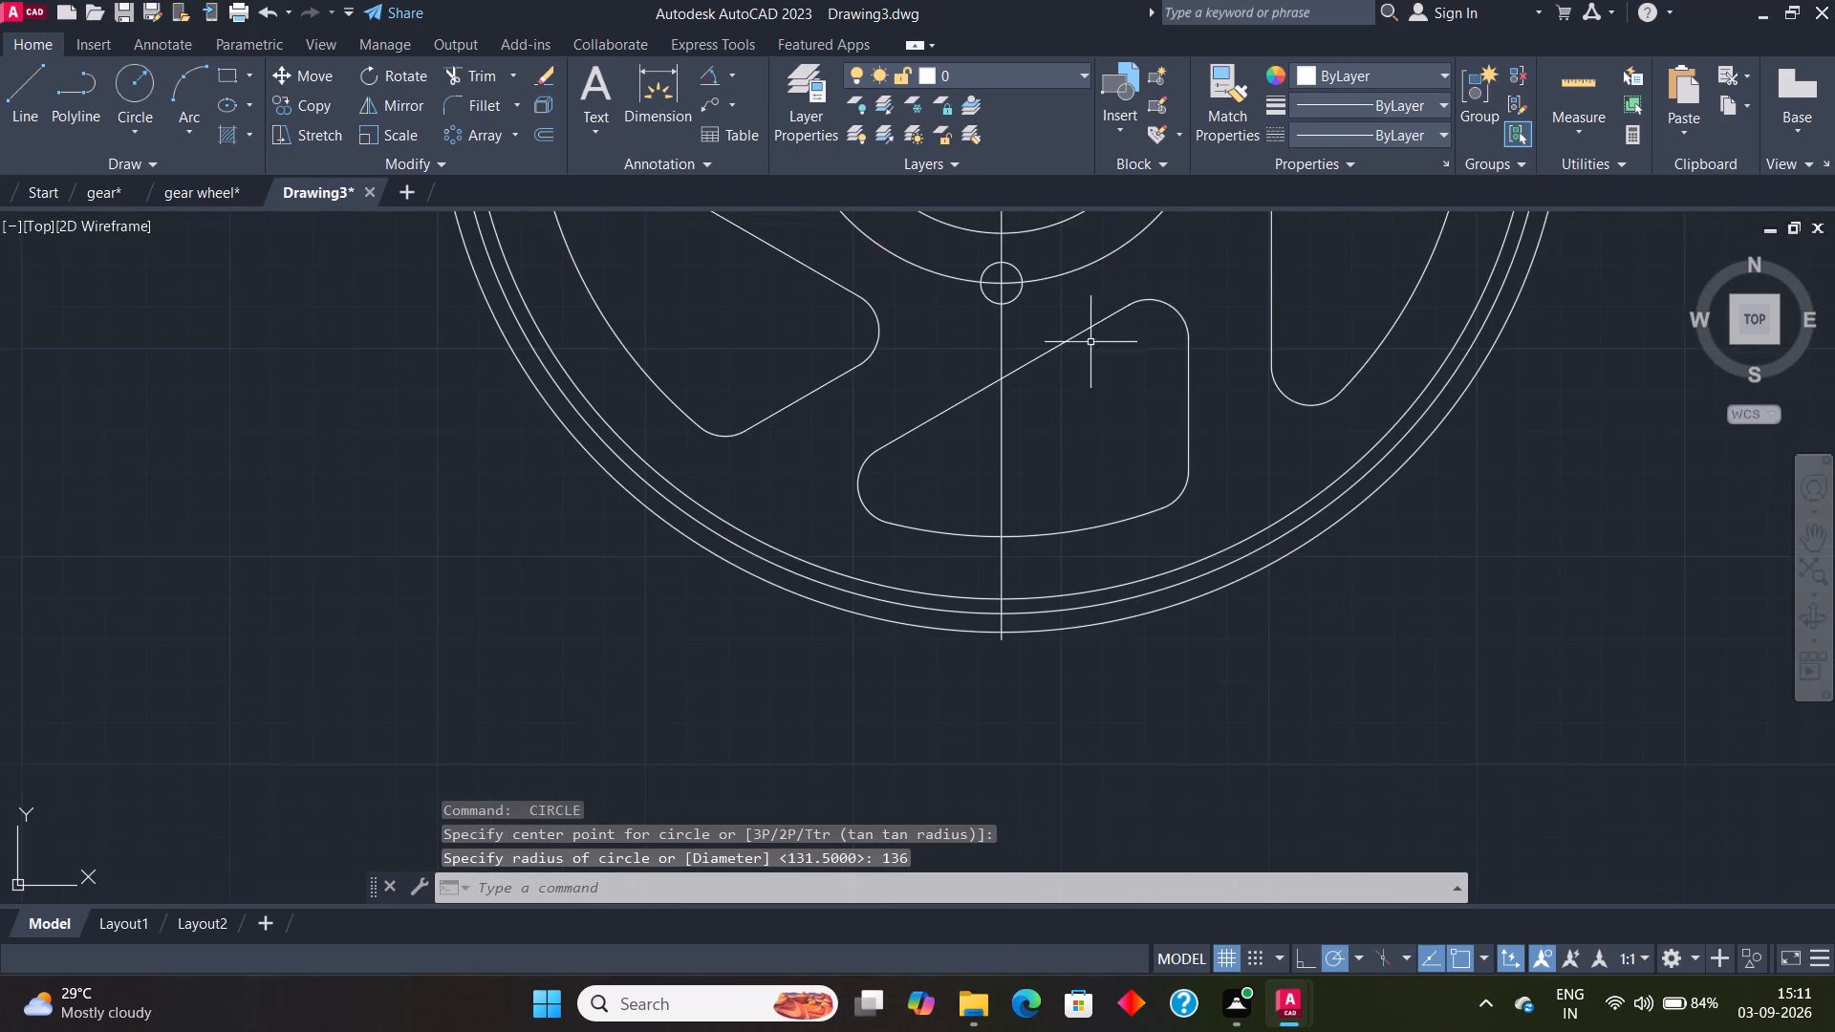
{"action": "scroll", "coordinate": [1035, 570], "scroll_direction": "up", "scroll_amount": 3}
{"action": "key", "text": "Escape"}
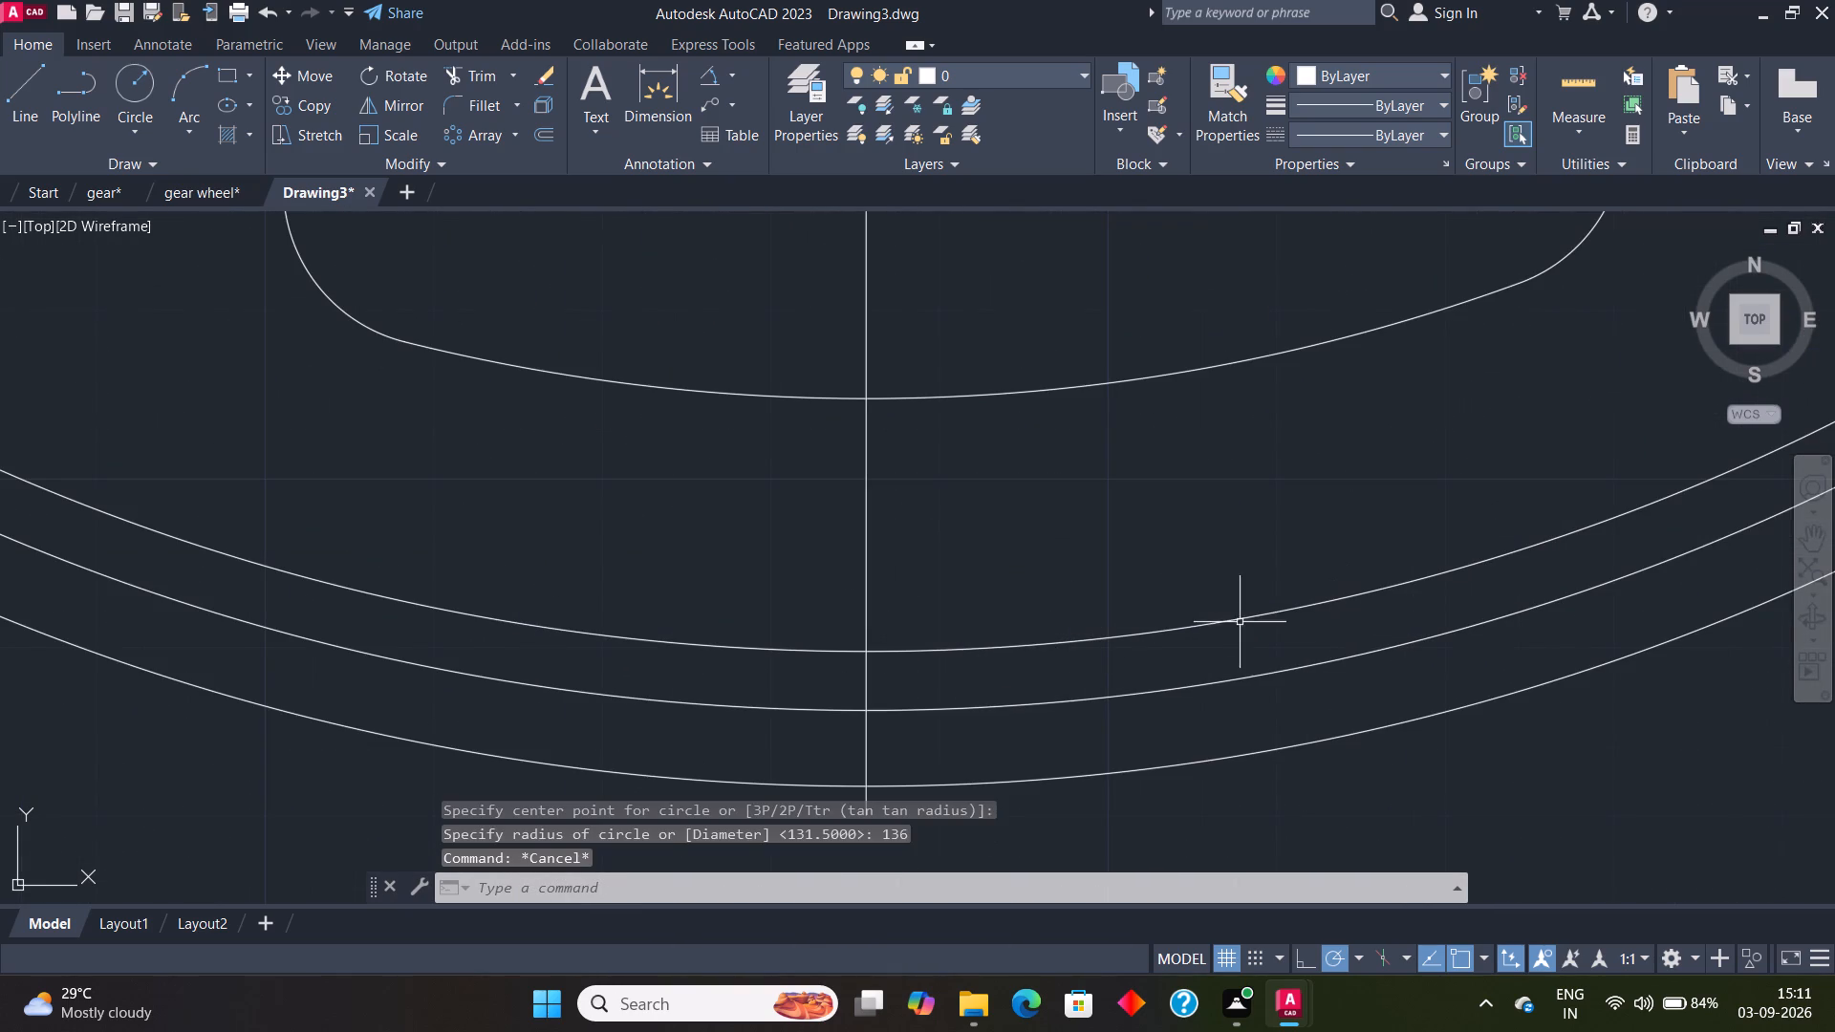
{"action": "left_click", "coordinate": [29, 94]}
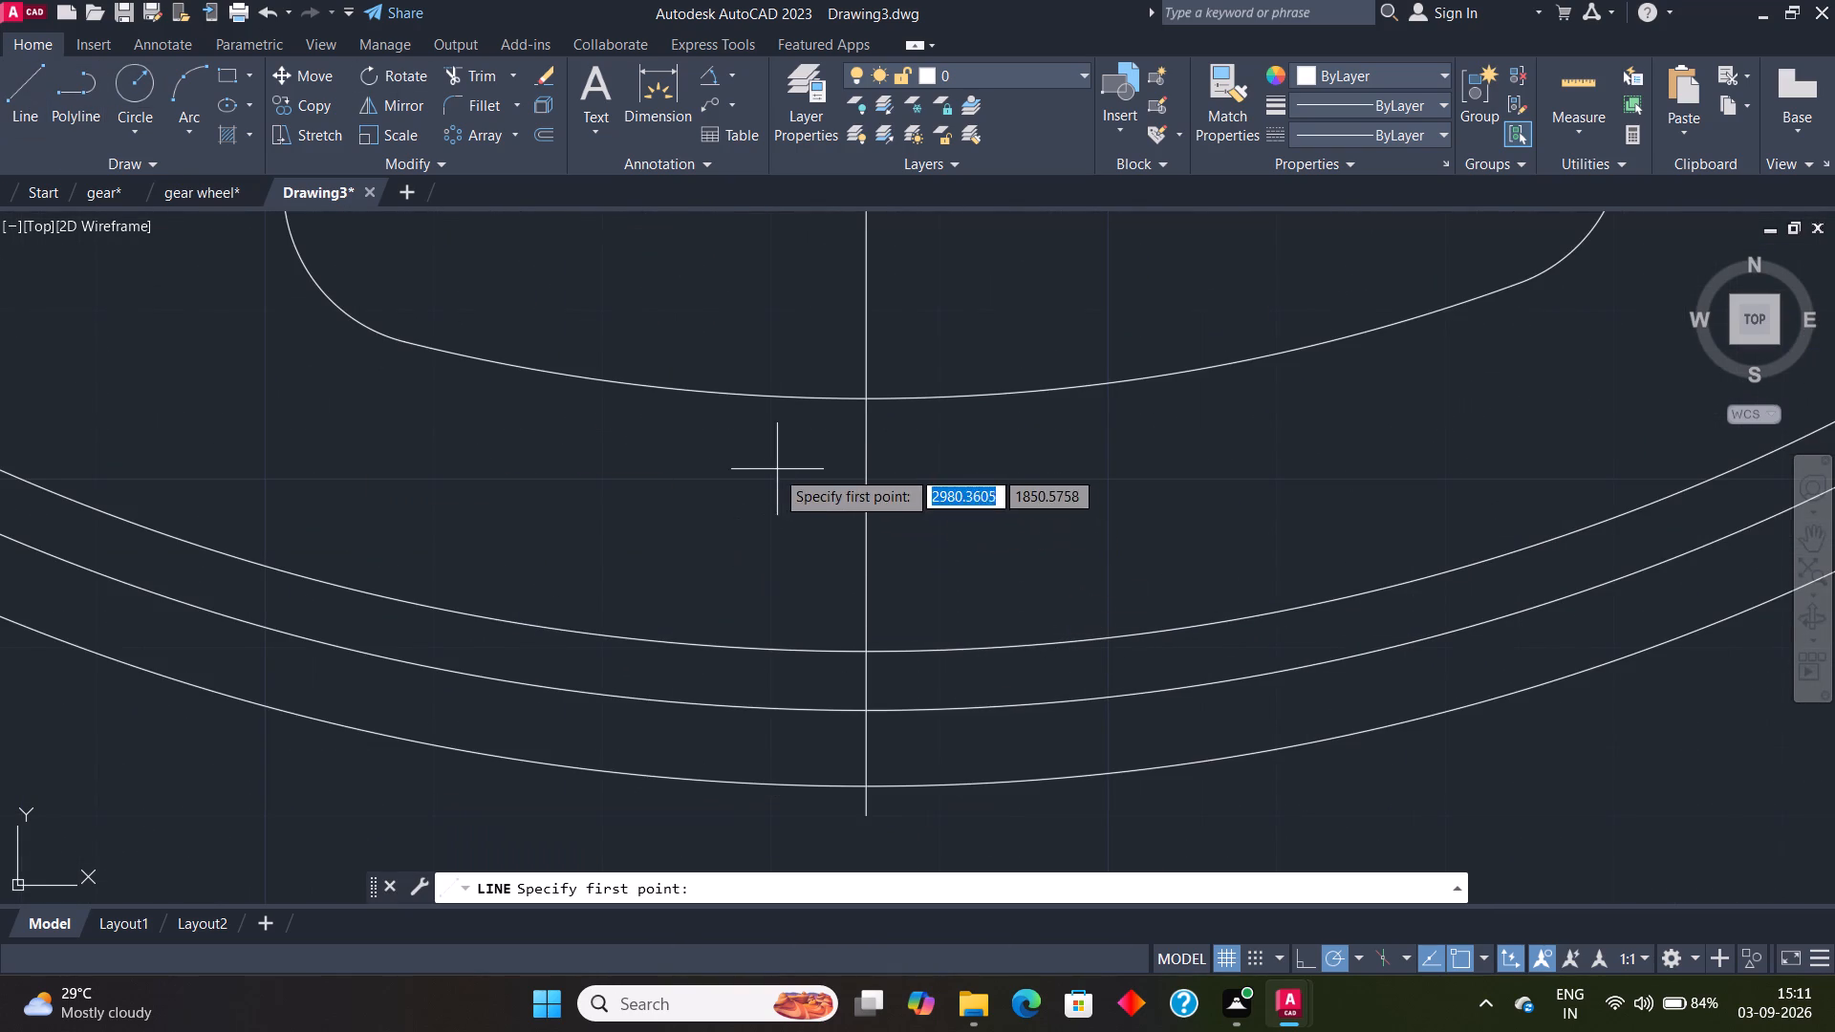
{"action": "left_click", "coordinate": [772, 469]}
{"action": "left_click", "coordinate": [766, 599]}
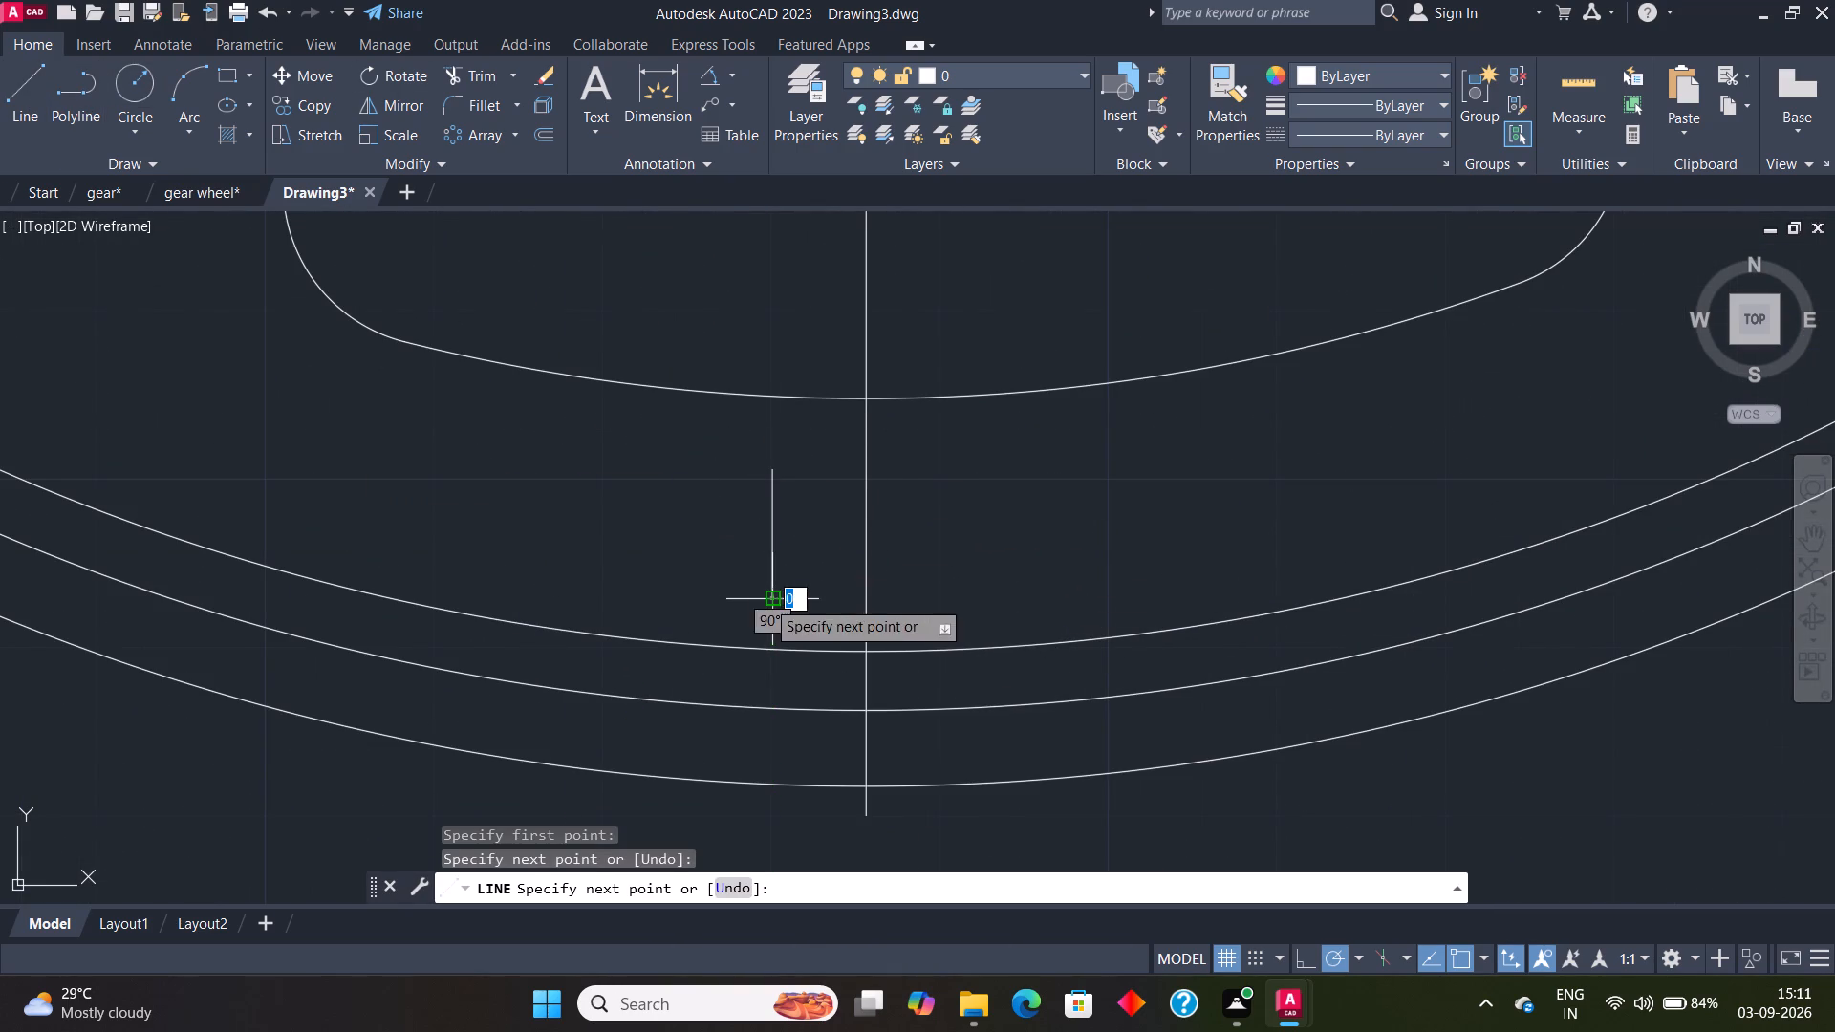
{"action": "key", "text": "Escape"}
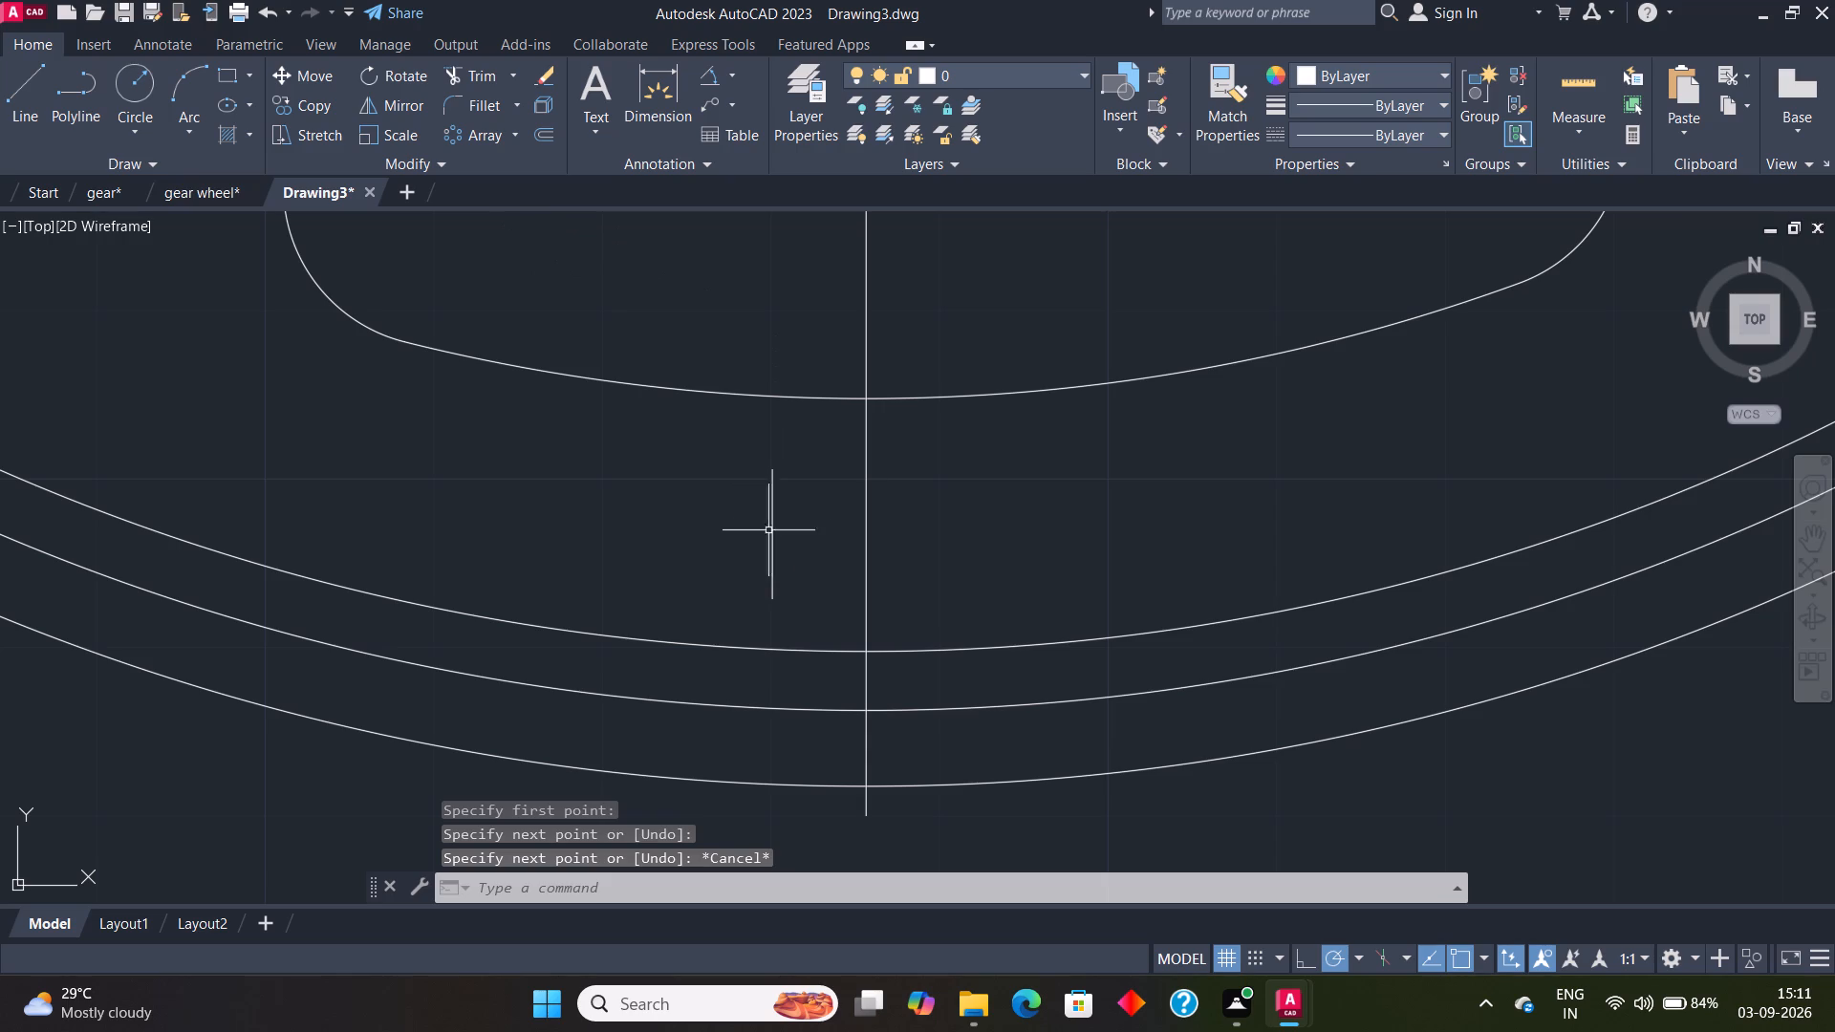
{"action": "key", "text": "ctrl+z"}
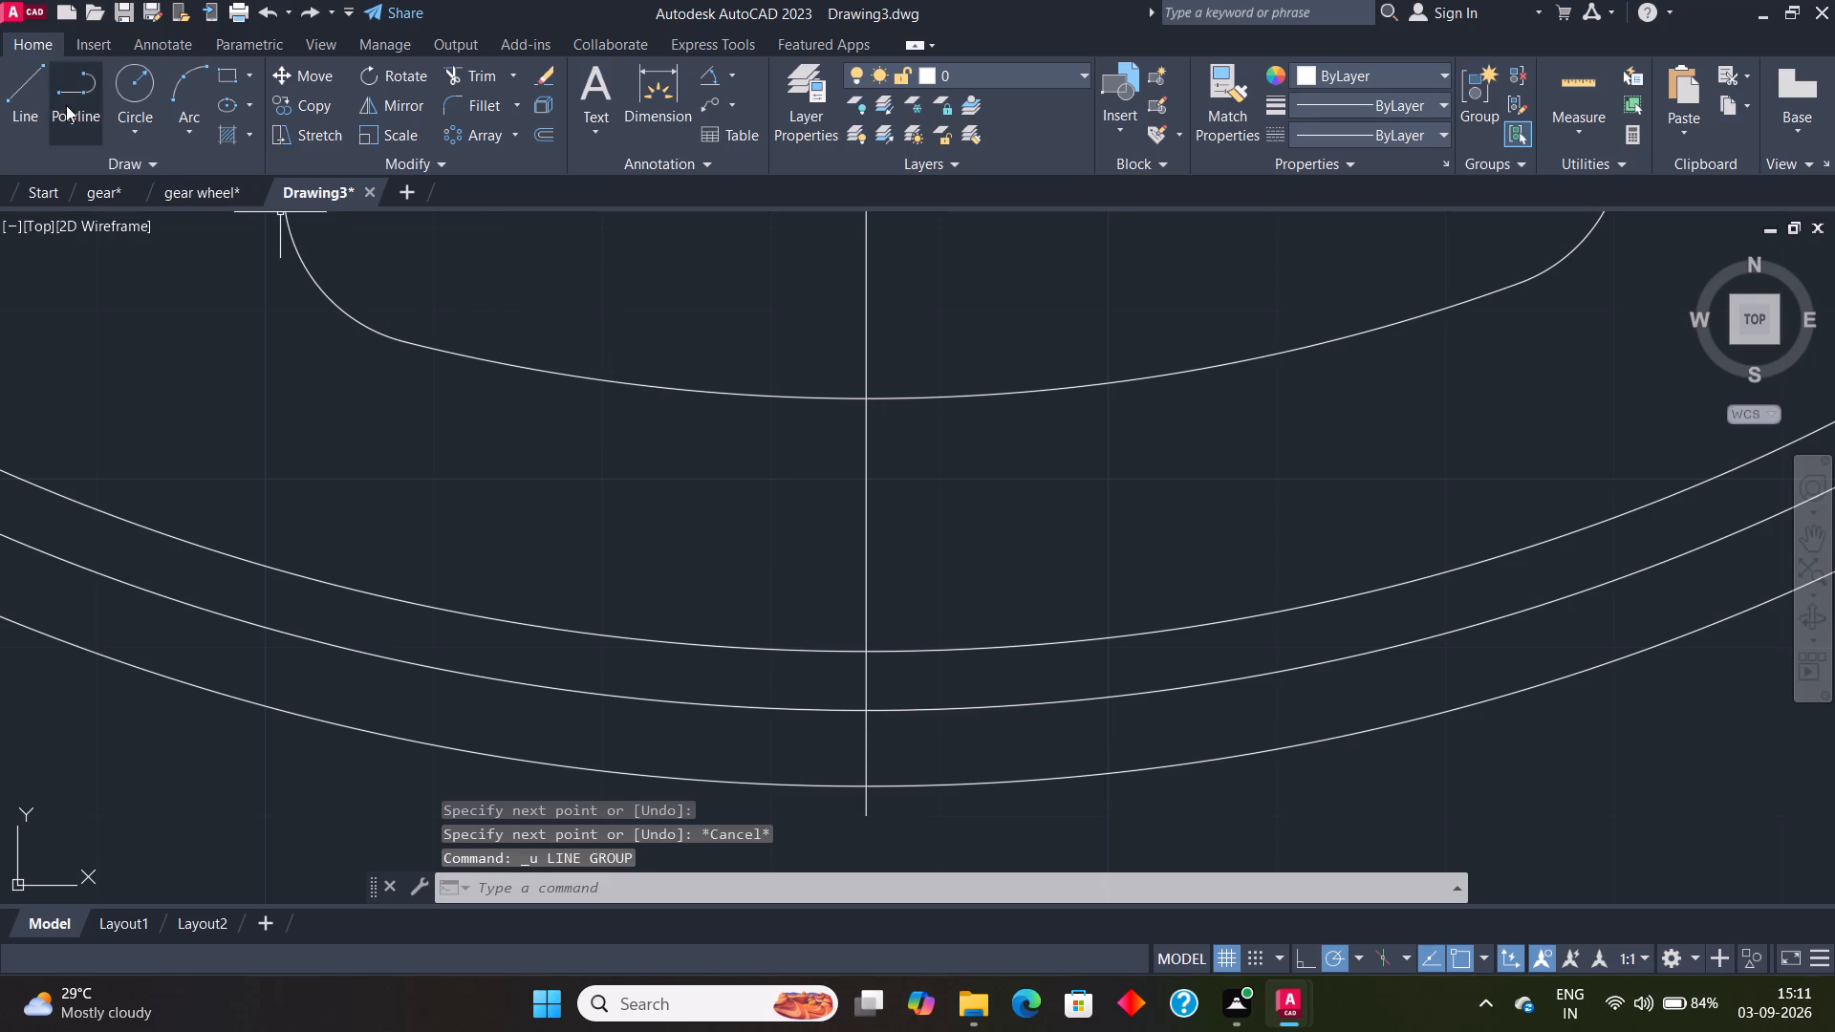
Draw a vertical line about 20.8 long left of the vertical centre line, crossing all three rim circles at the wheel's bottom.
{"action": "left_click", "coordinate": [32, 92]}
{"action": "left_click", "coordinate": [740, 462]}
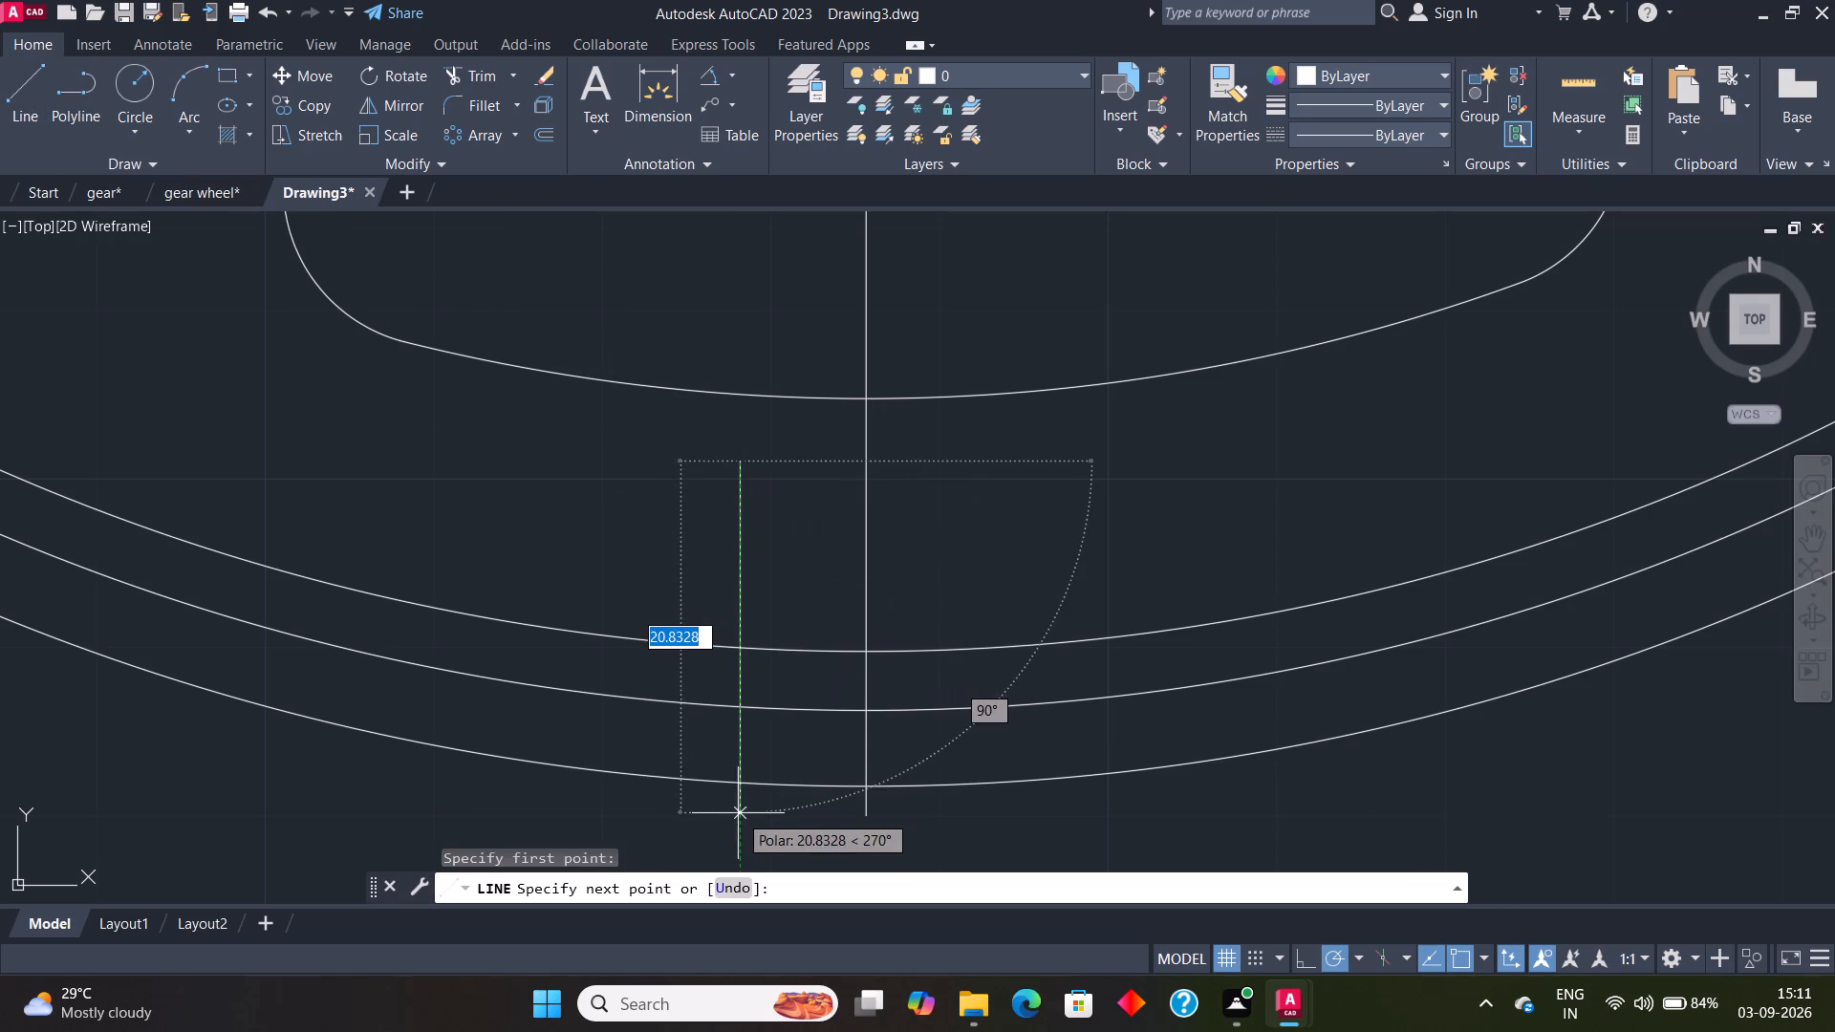
{"action": "left_click", "coordinate": [738, 814]}
{"action": "key", "text": "Escape"}
Rotate the new vertical line by 23.75 degrees about its upper endpoint.
{"action": "left_click", "coordinate": [408, 77]}
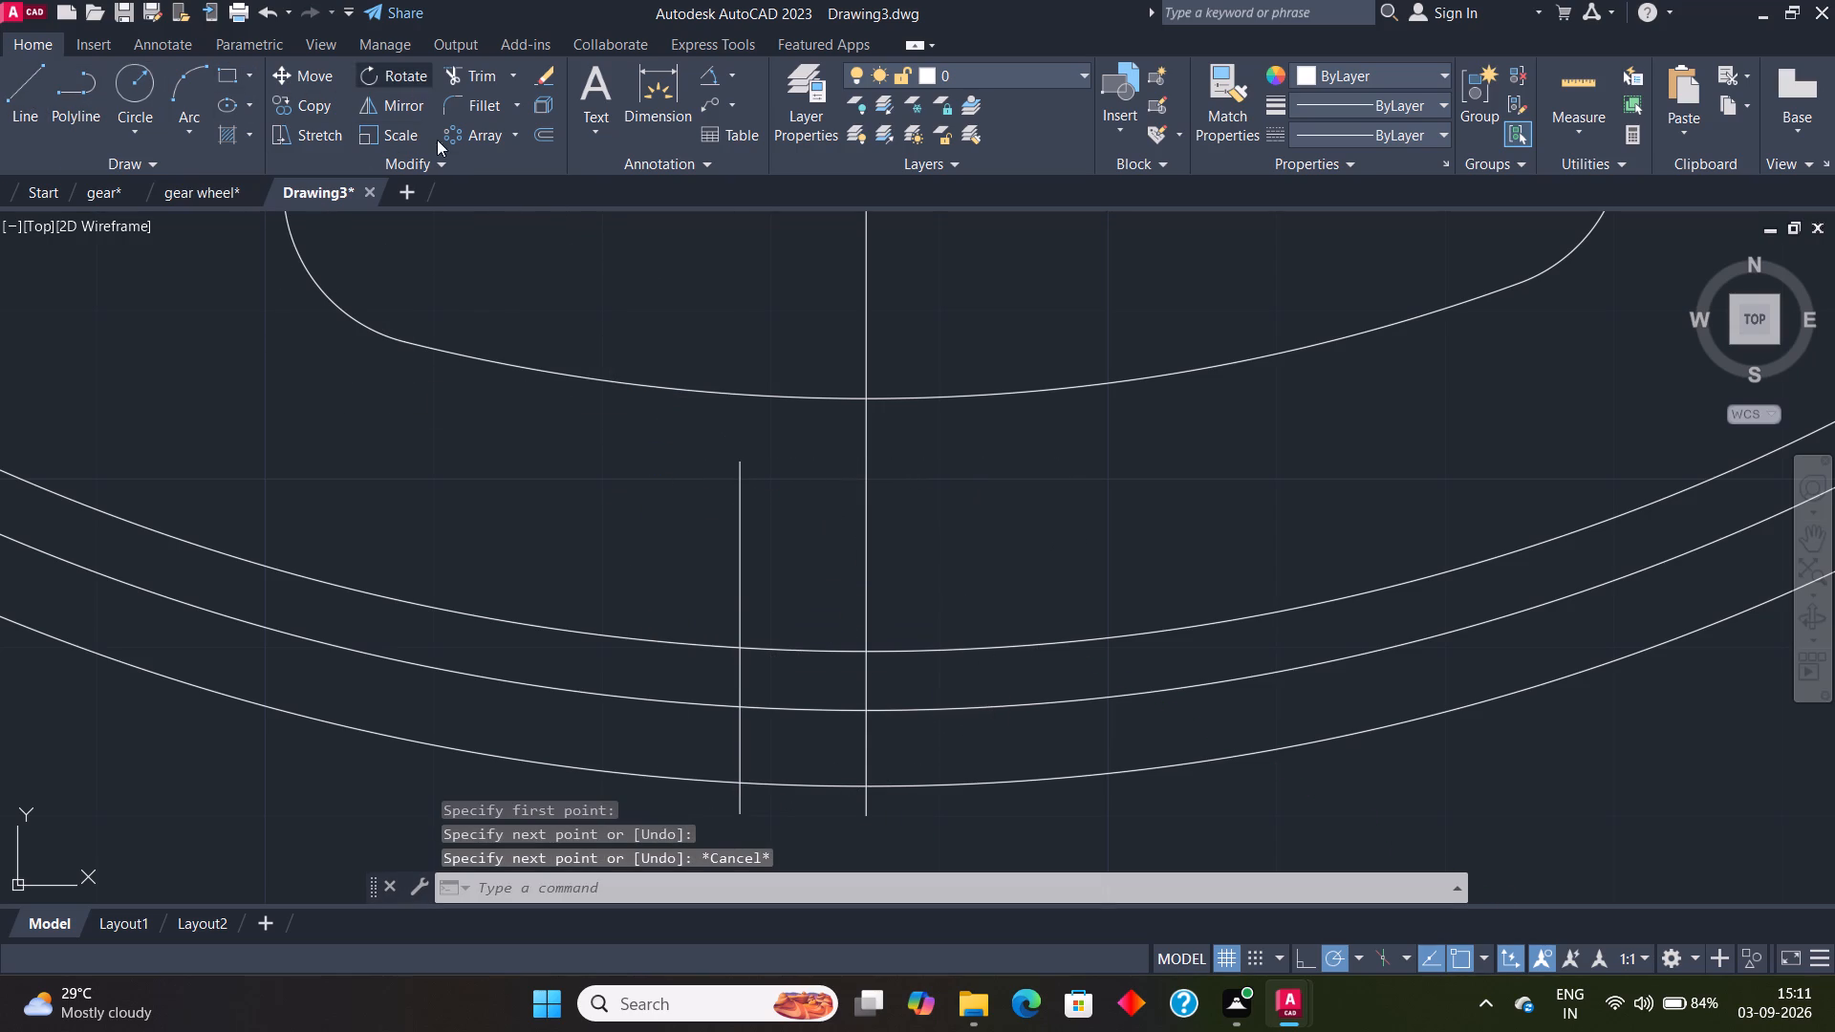
{"action": "left_click", "coordinate": [740, 535]}
{"action": "key", "text": "Return"}
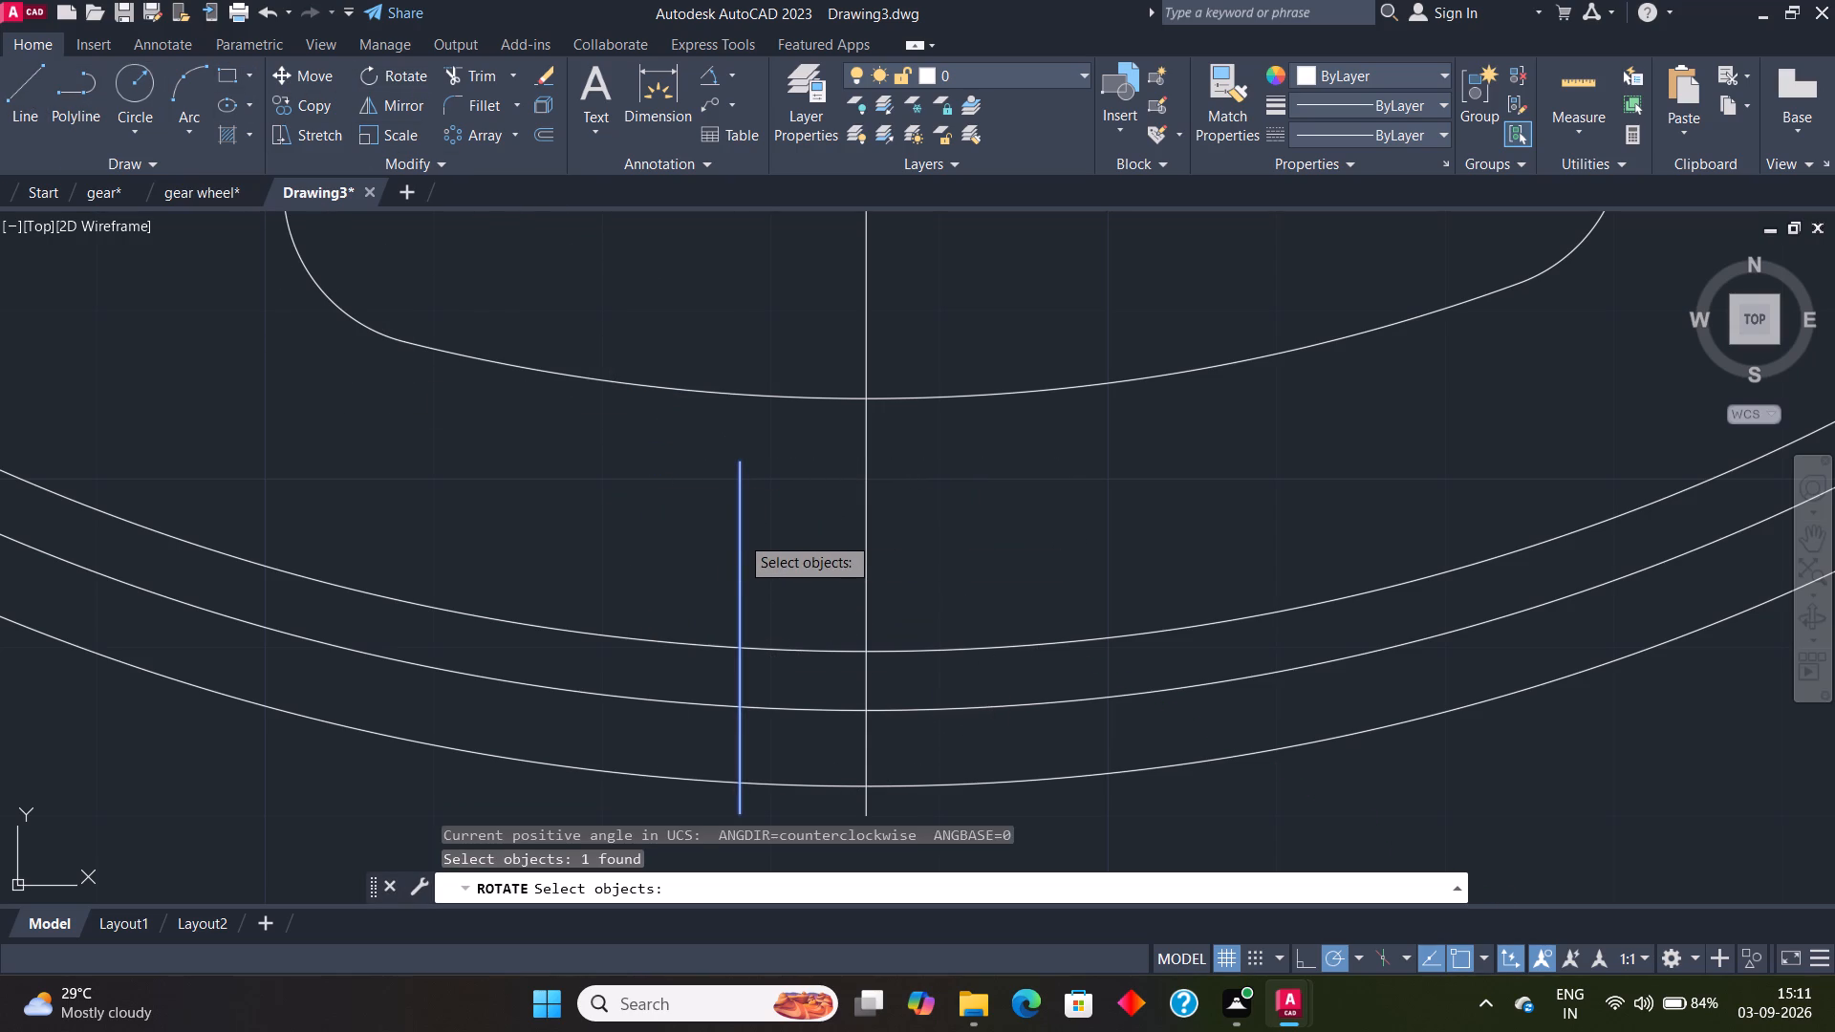
{"action": "left_click", "coordinate": [748, 473]}
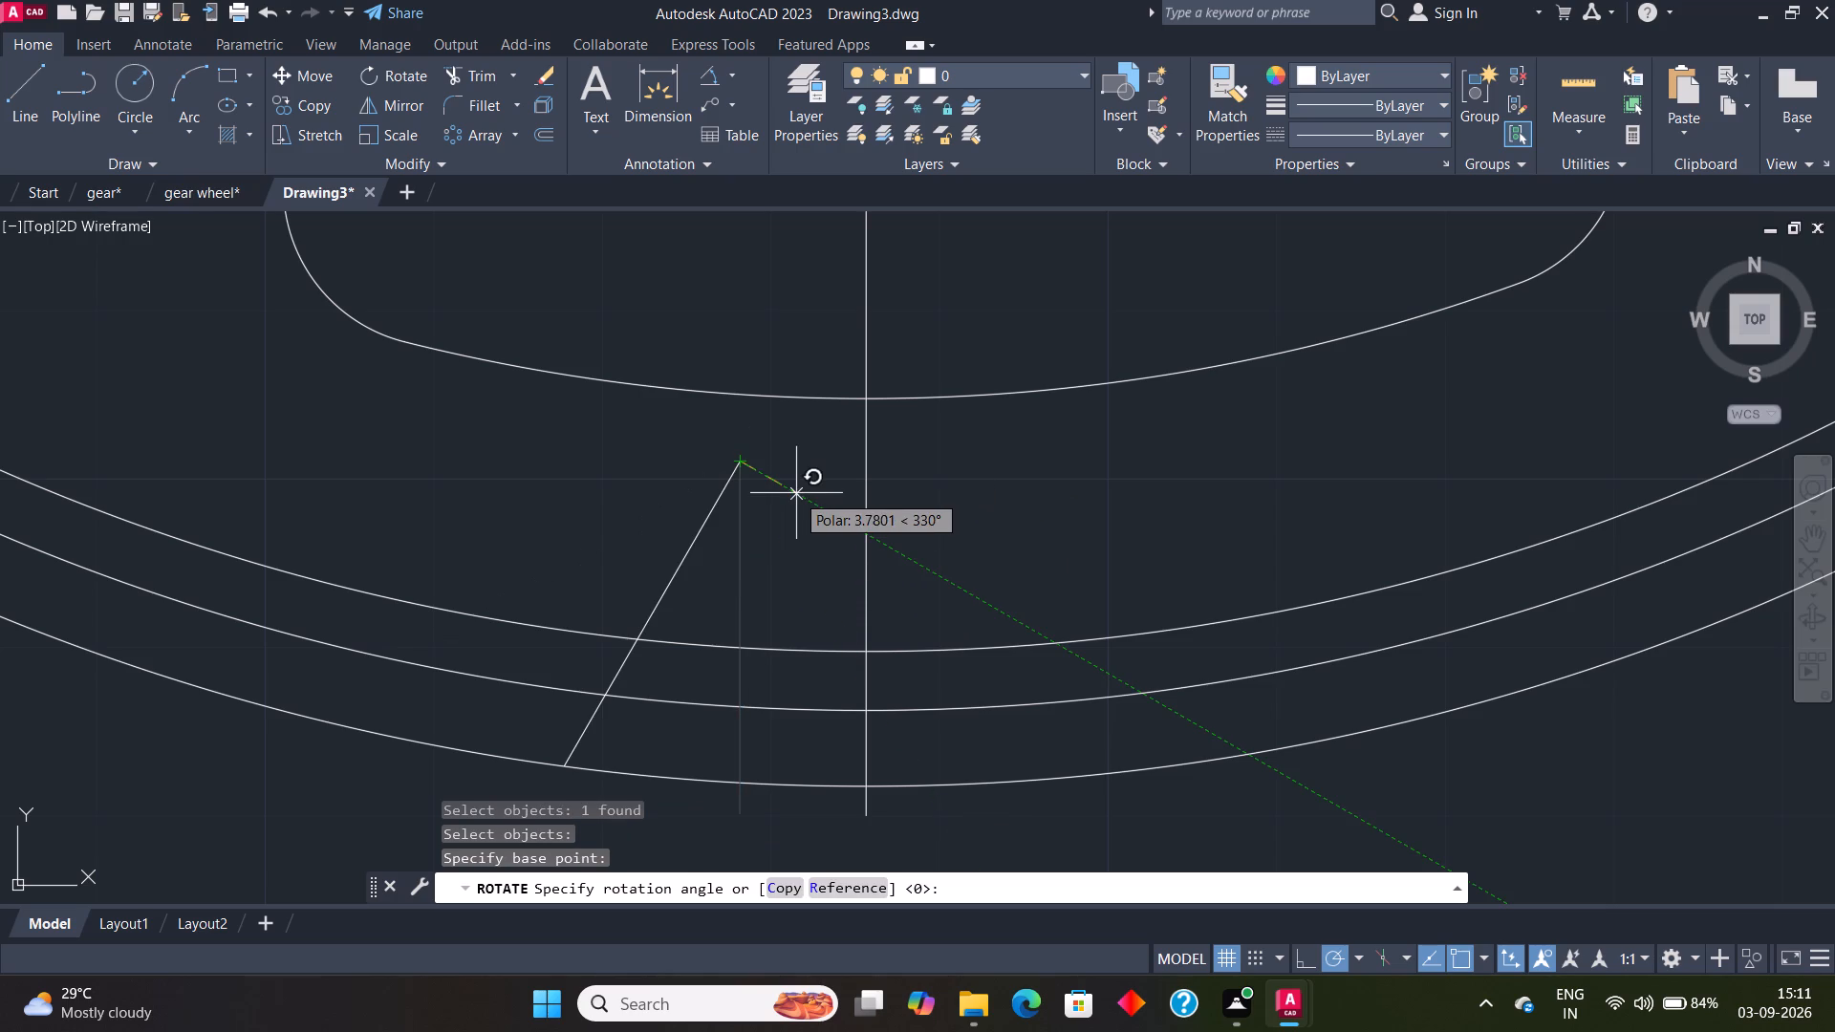
{"action": "type", "text": "23.75"}
{"action": "key", "text": "Return"}
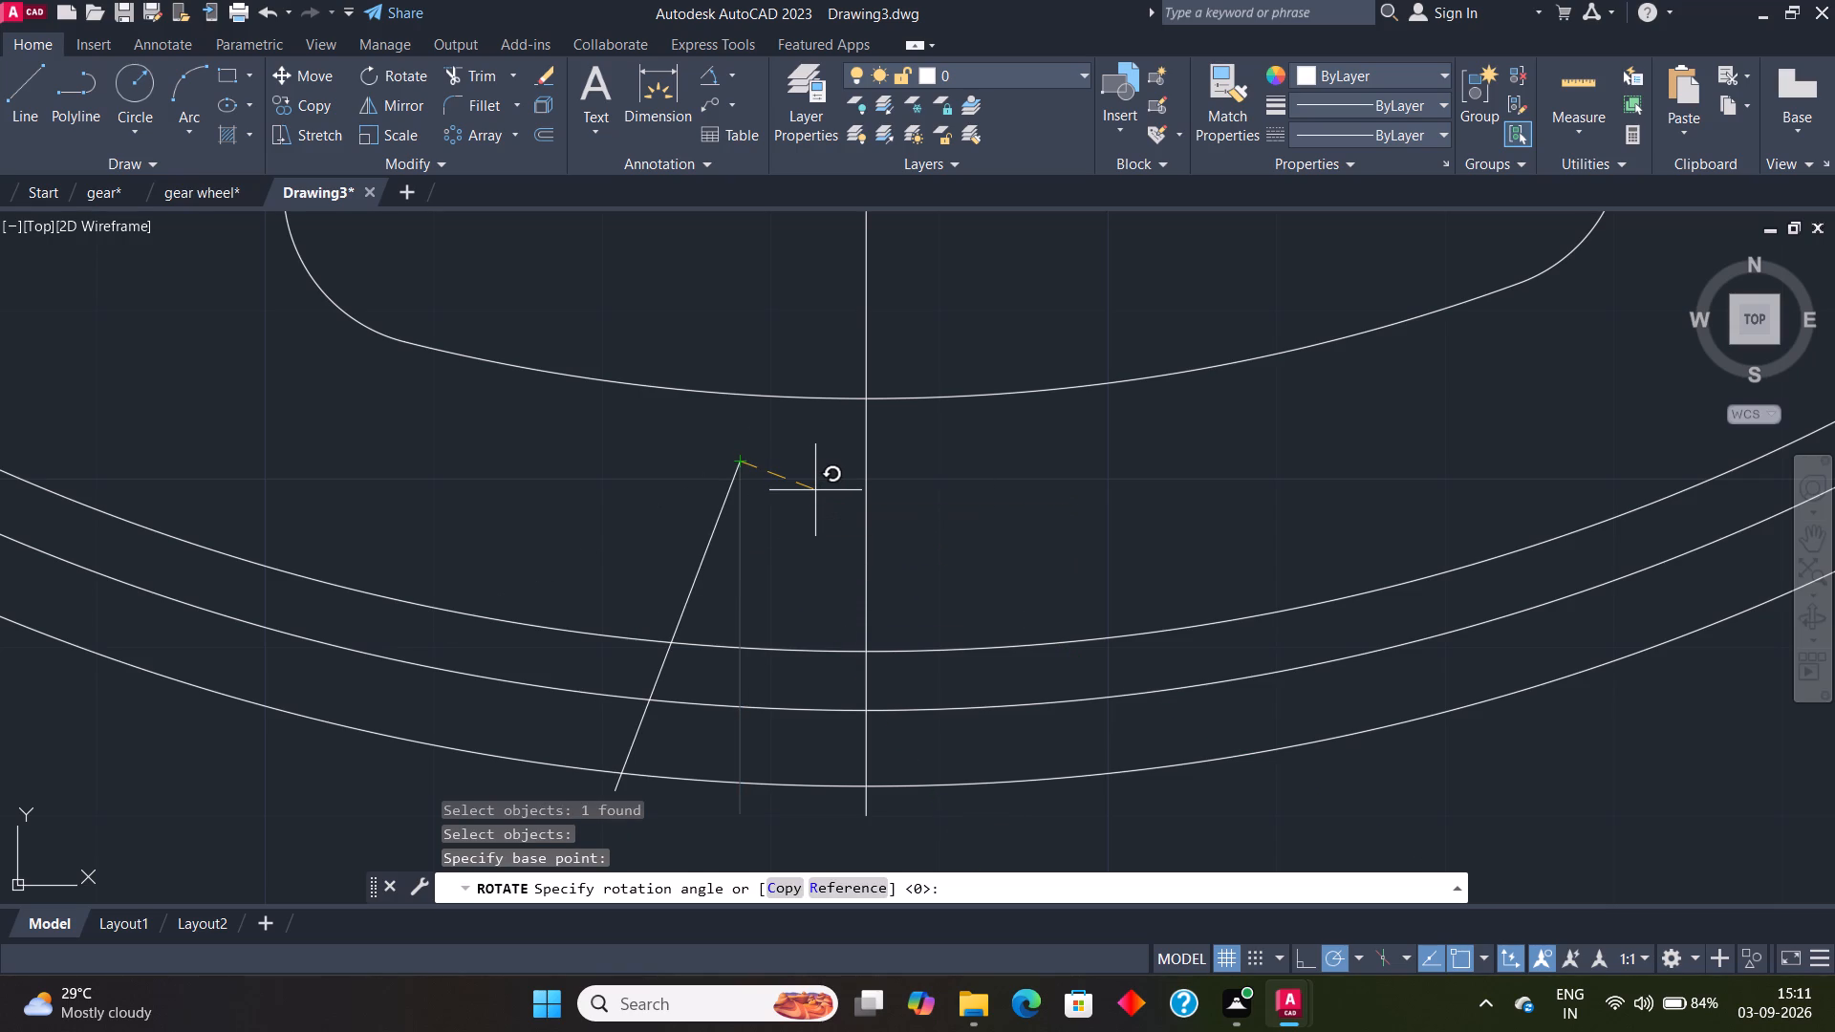
{"action": "key", "text": "Escape"}
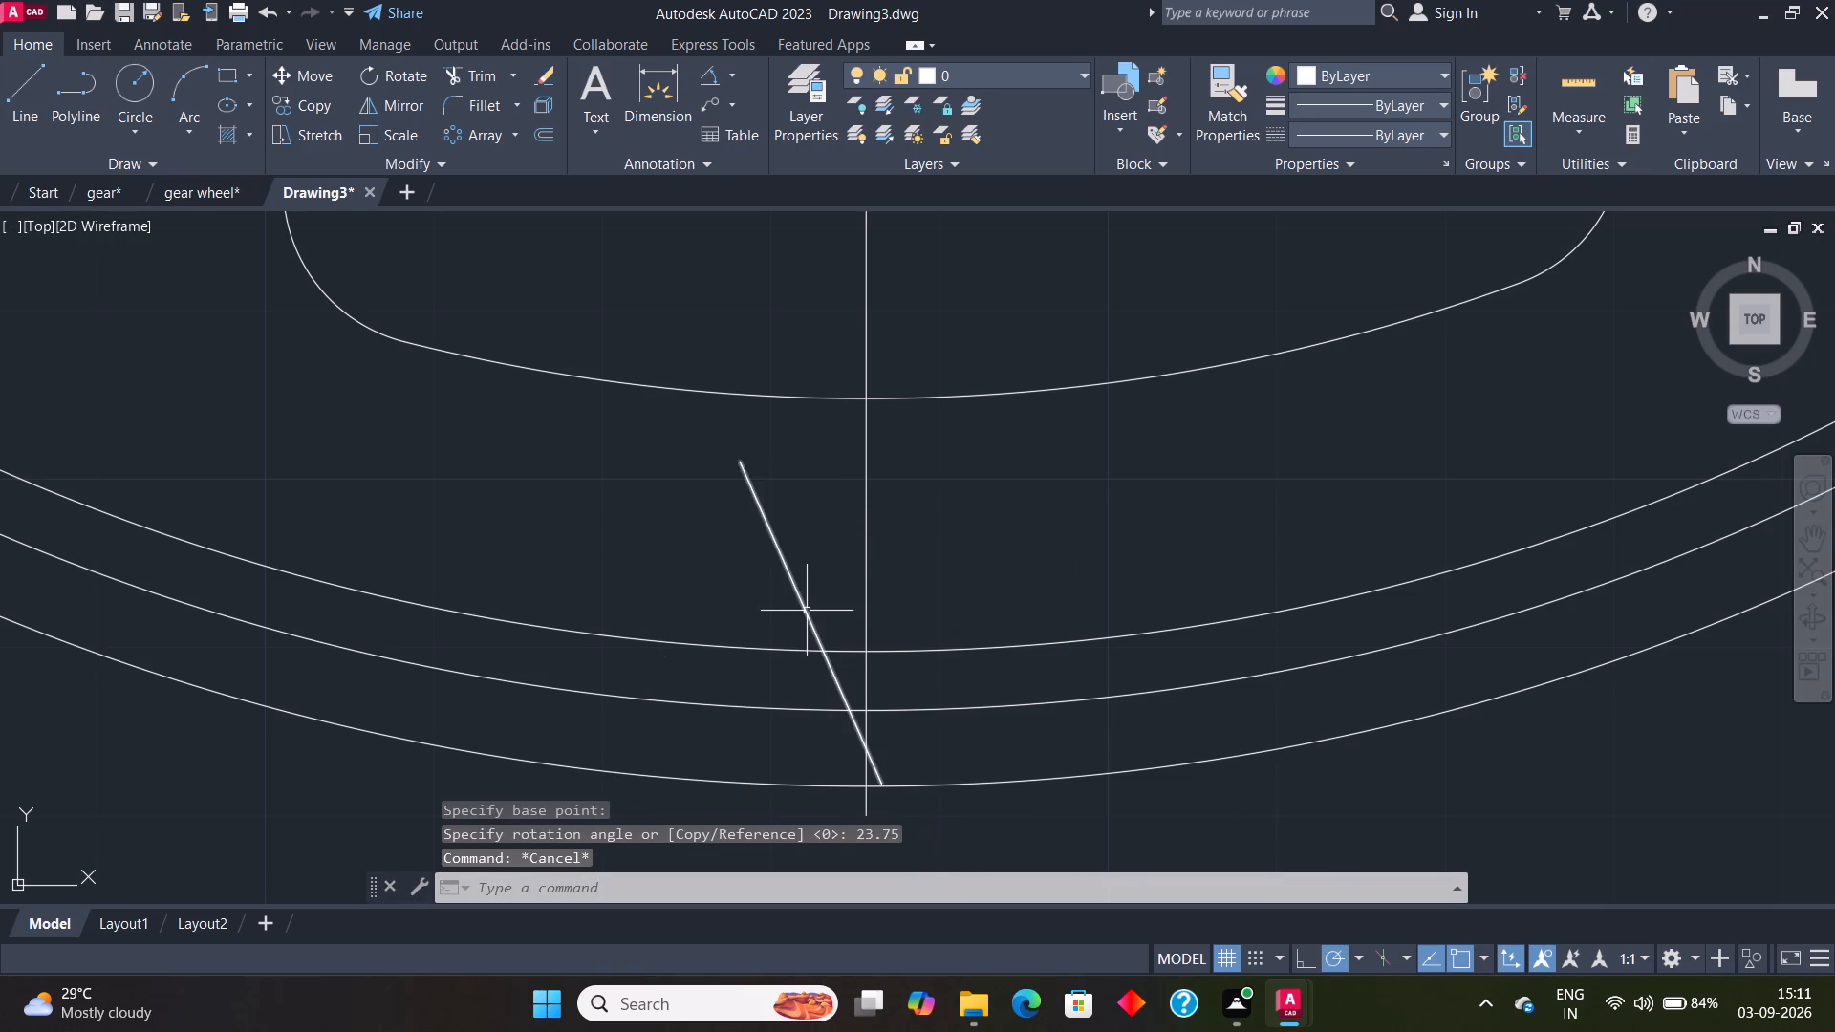
Move the slanted line by its lower endpoint to where the vertical centre line crosses the 131.5-radius circle.
{"action": "left_click", "coordinate": [806, 609]}
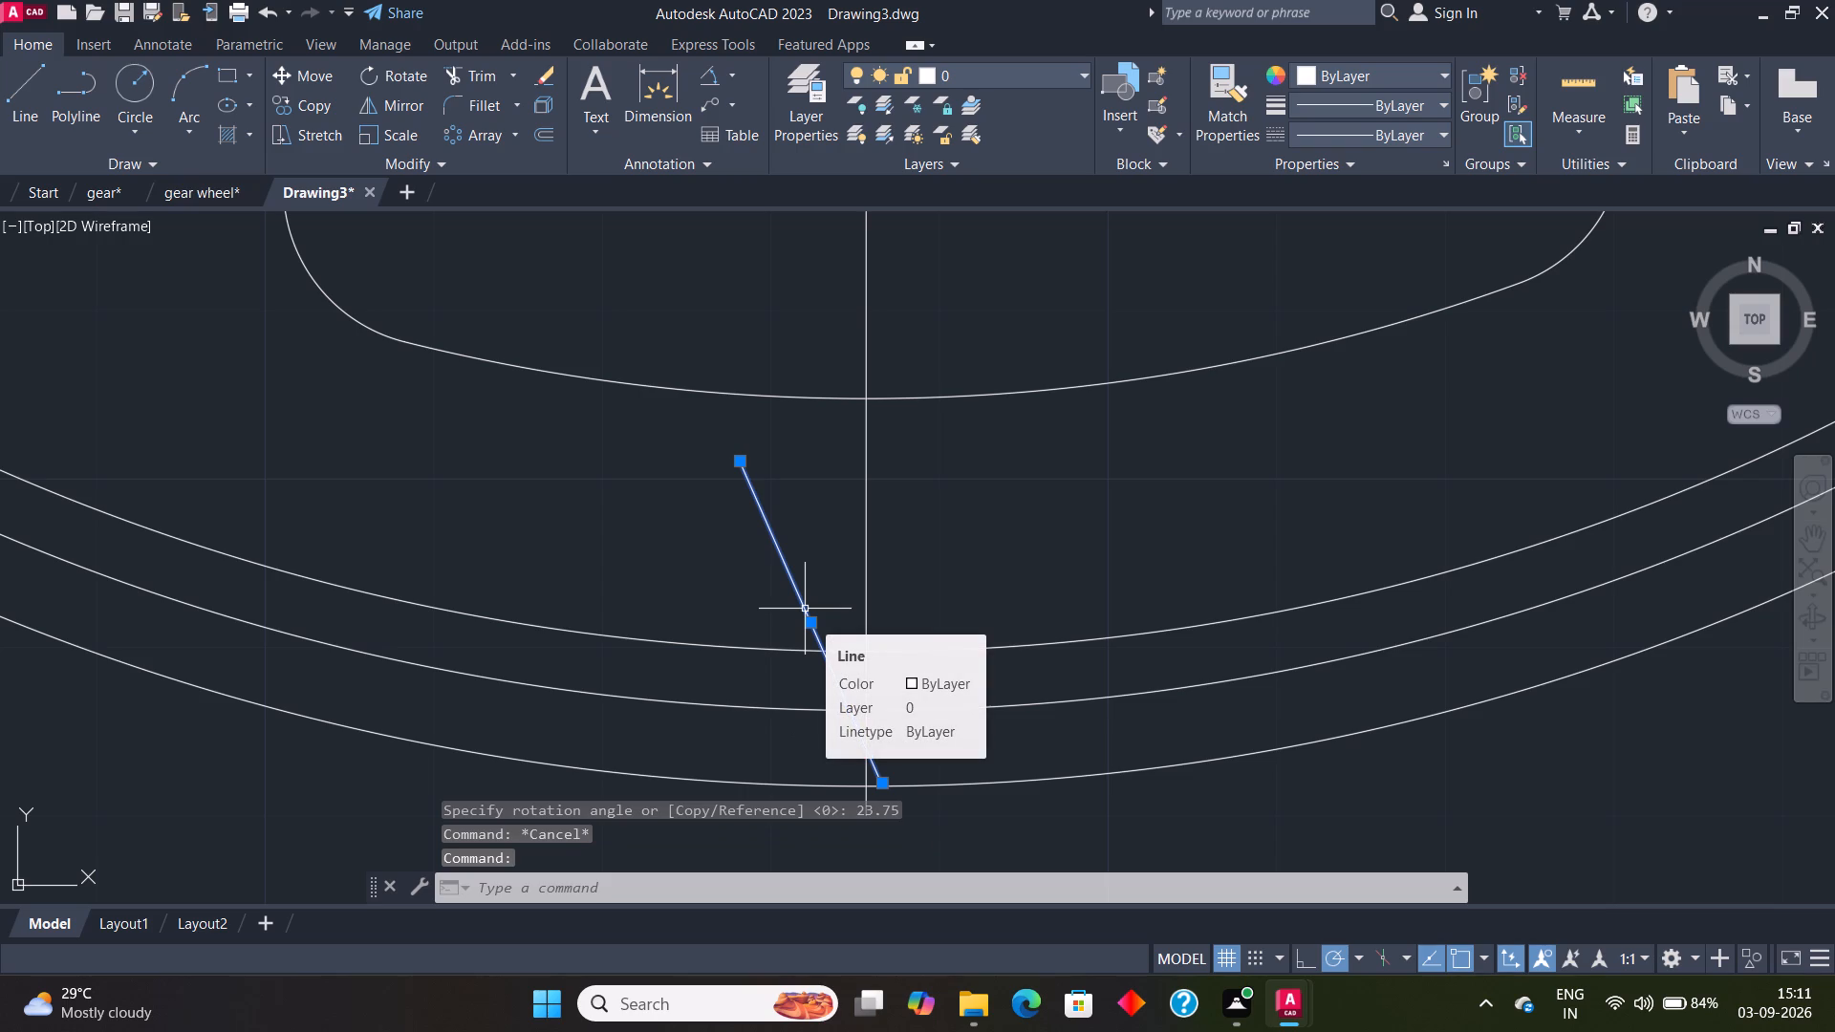
{"action": "key", "text": "m"}
{"action": "key", "text": "Return"}
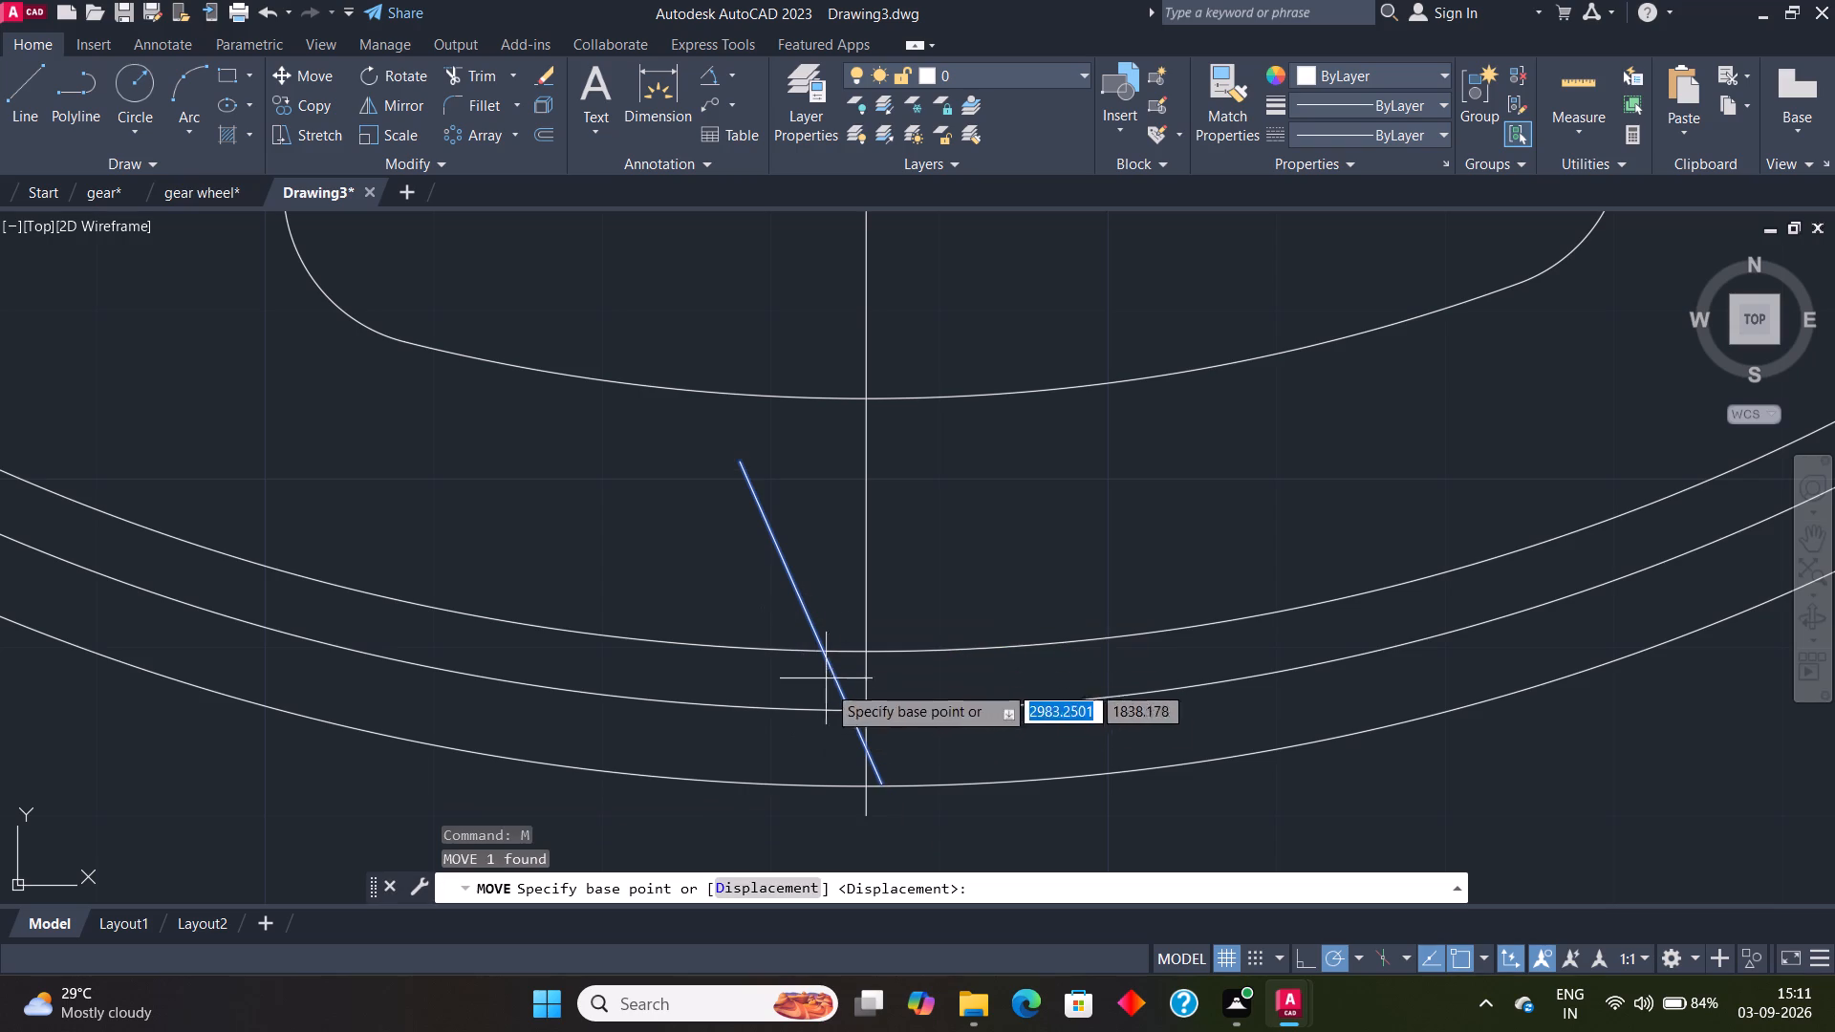
{"action": "left_click", "coordinate": [887, 790]}
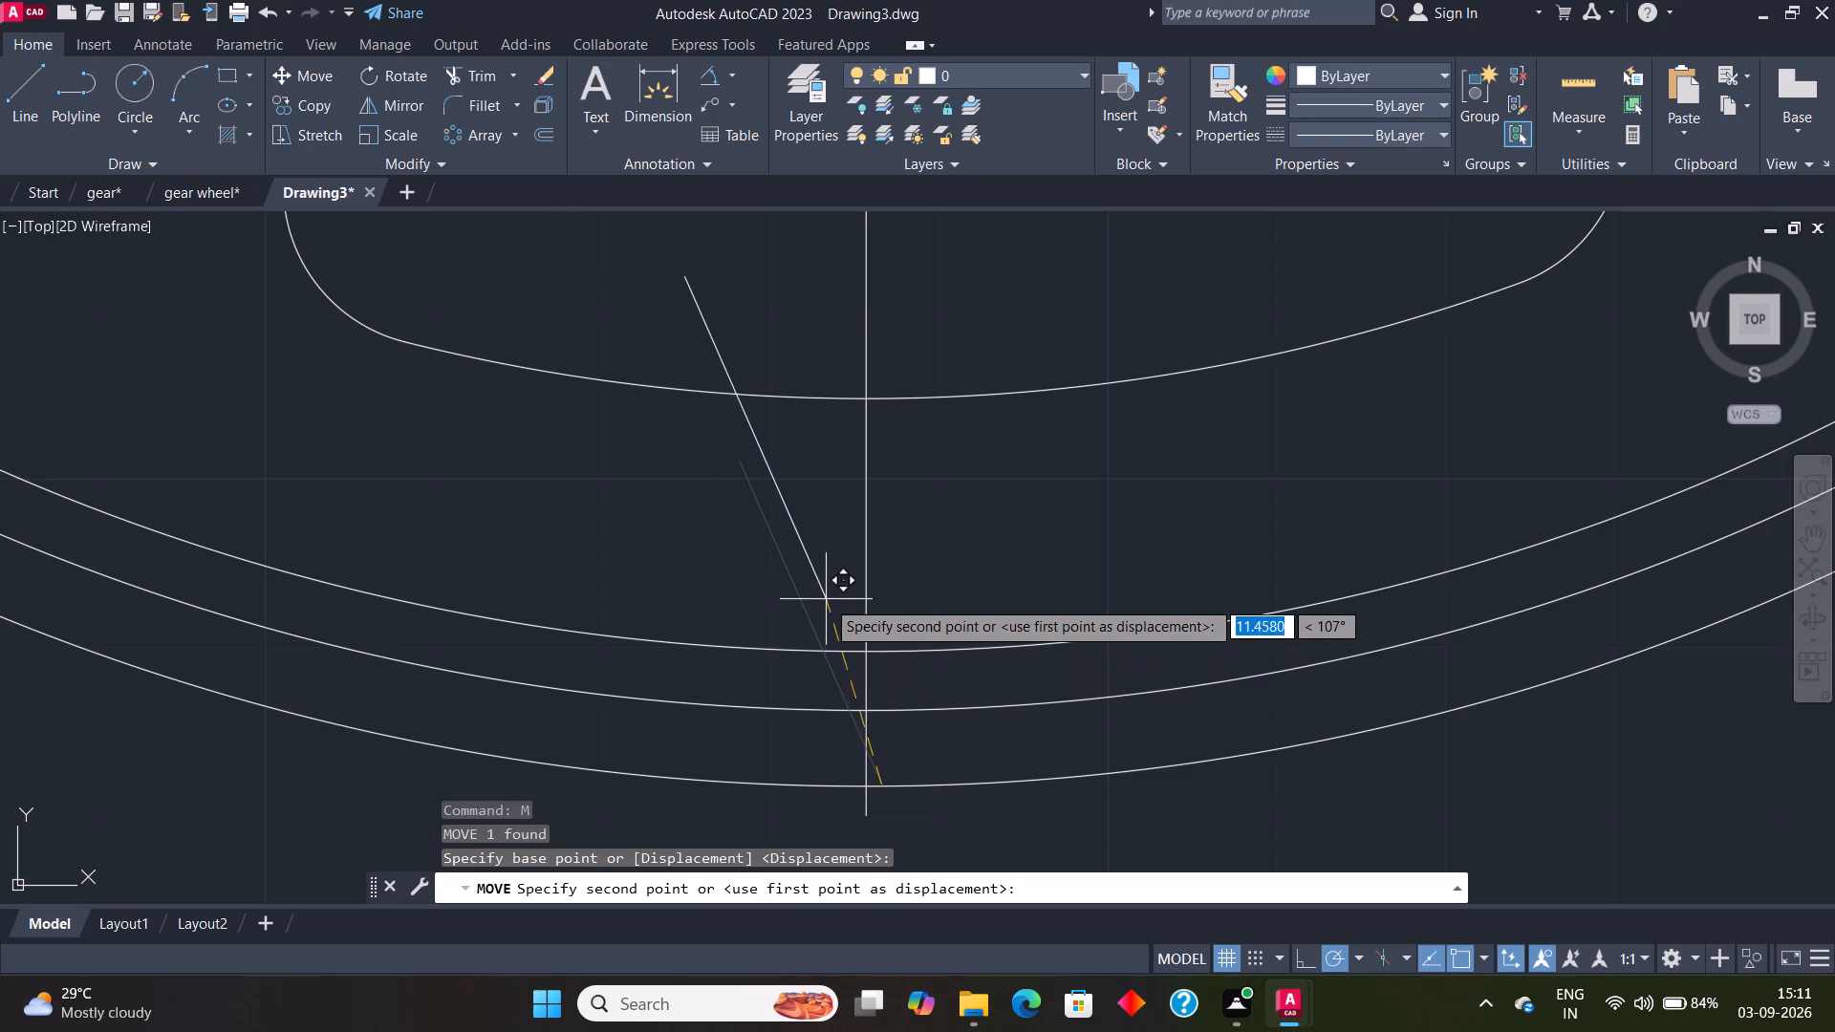
{"action": "left_click", "coordinate": [859, 706]}
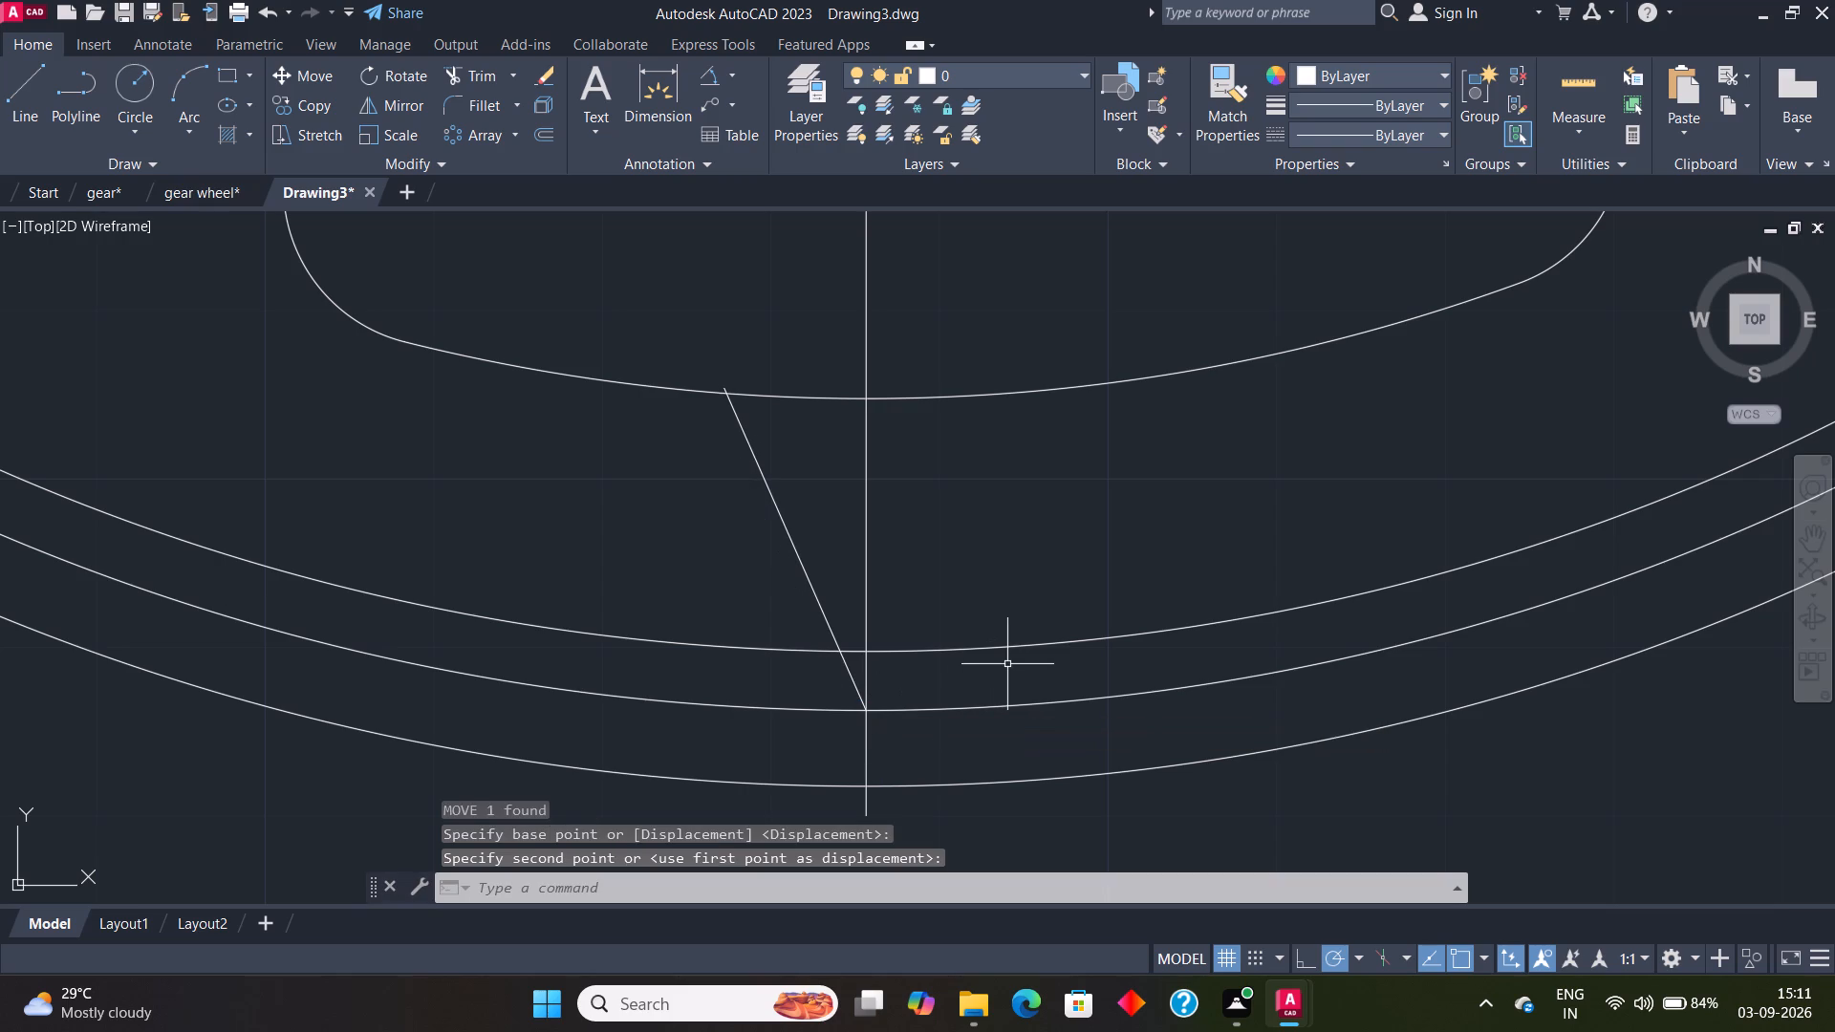
{"action": "key", "text": "Escape"}
Mirror the slanted line across the vertical centre line, keeping the original.
{"action": "type", "text": "mi"}
{"action": "key", "text": "Return"}
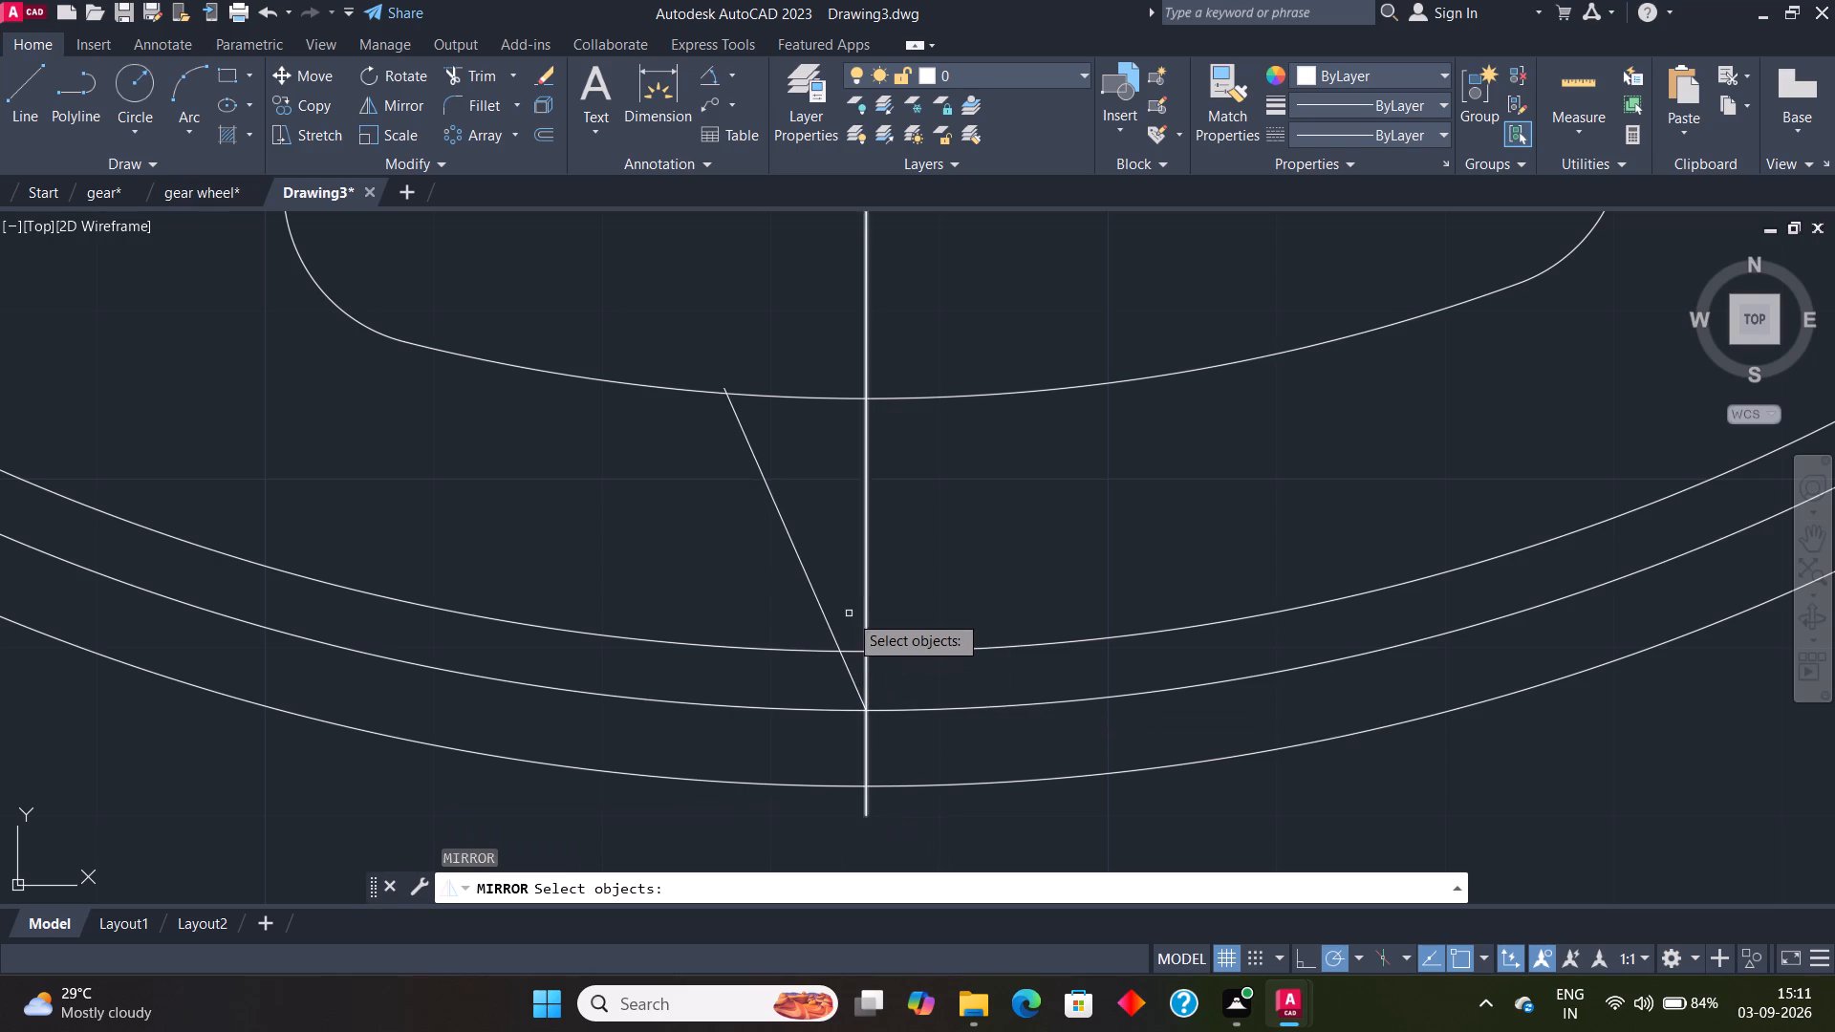
{"action": "left_click", "coordinate": [819, 602]}
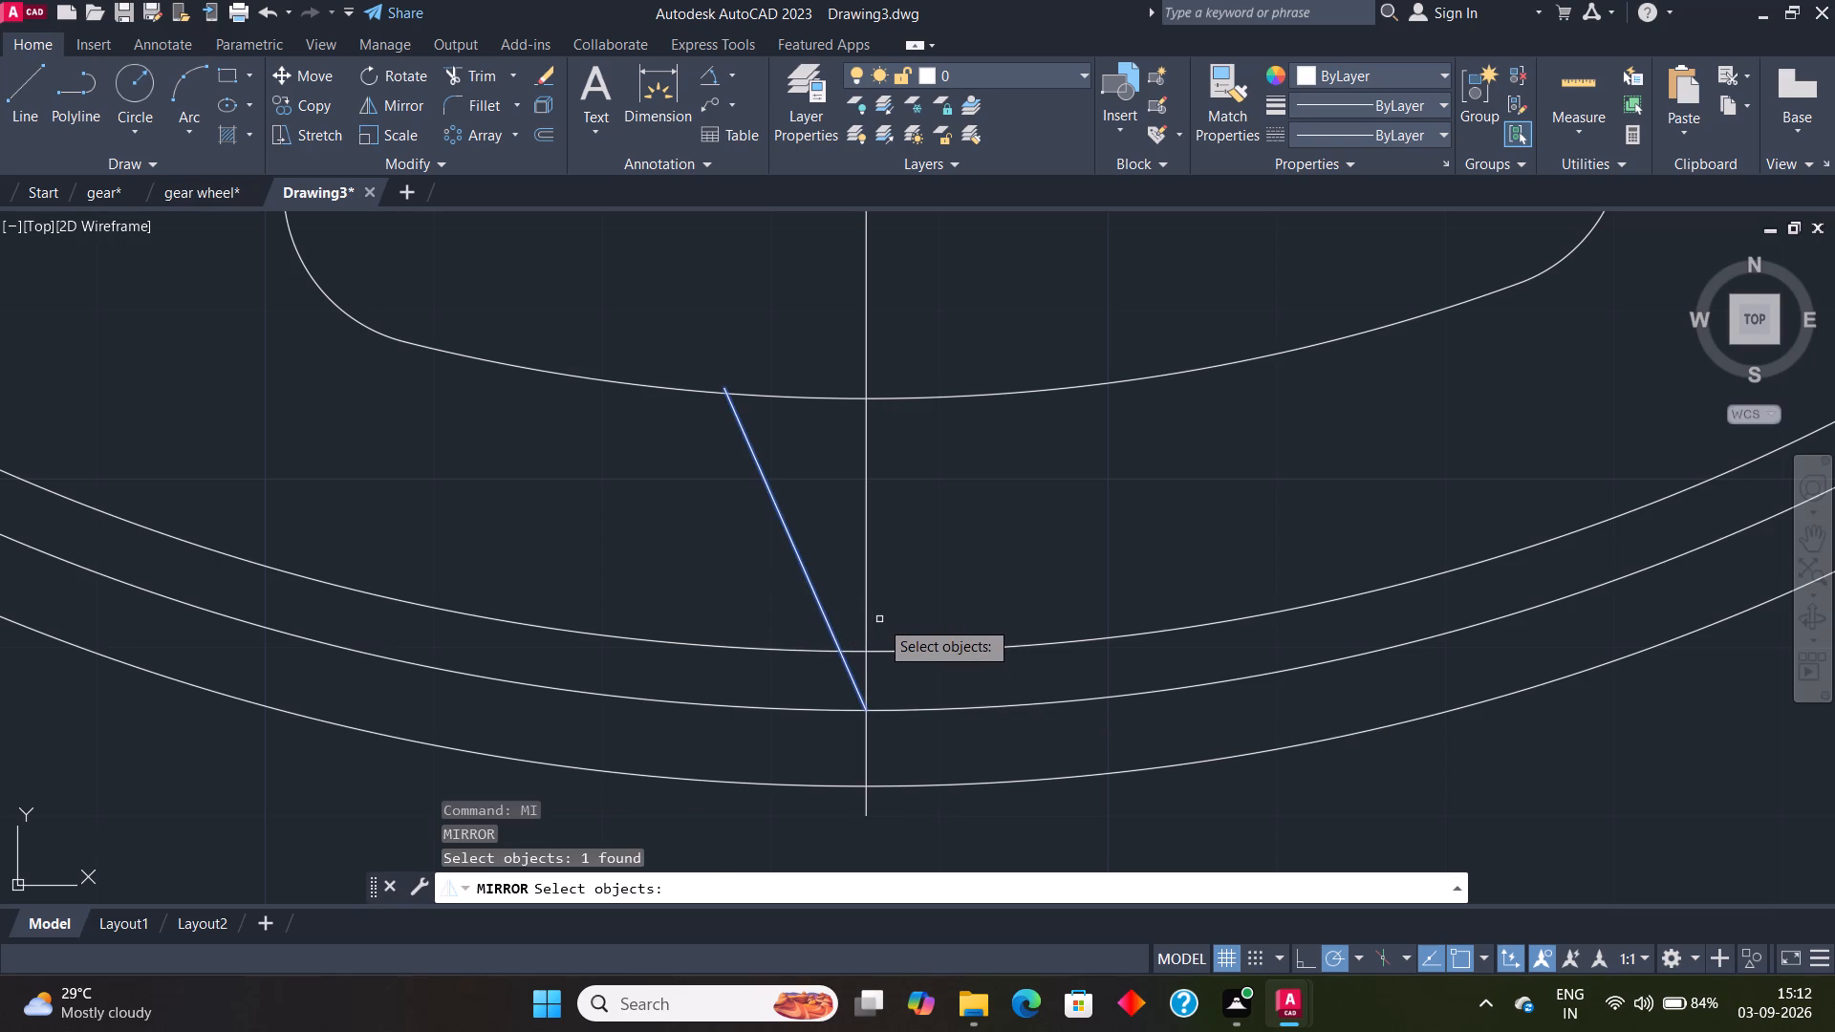
{"action": "key", "text": "Return"}
{"action": "left_click", "coordinate": [869, 703]}
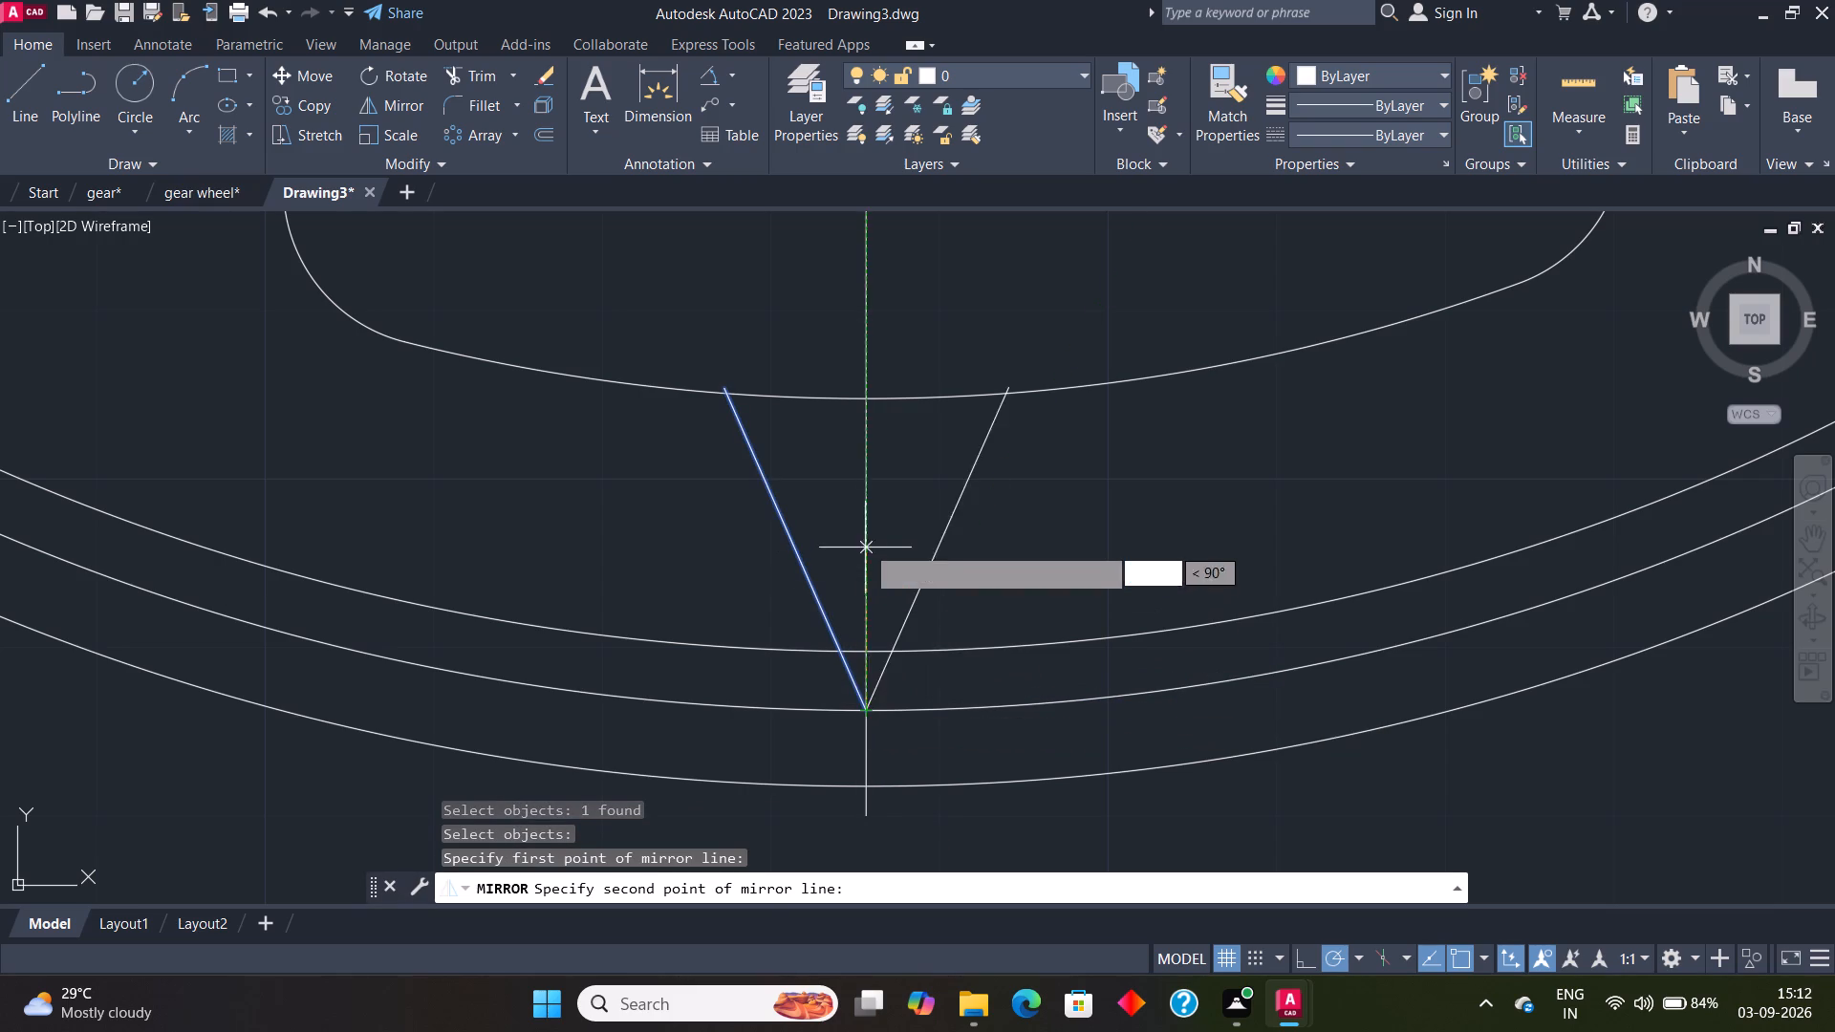
{"action": "left_click", "coordinate": [862, 403]}
{"action": "key", "text": "n"}
{"action": "key", "text": "Return"}
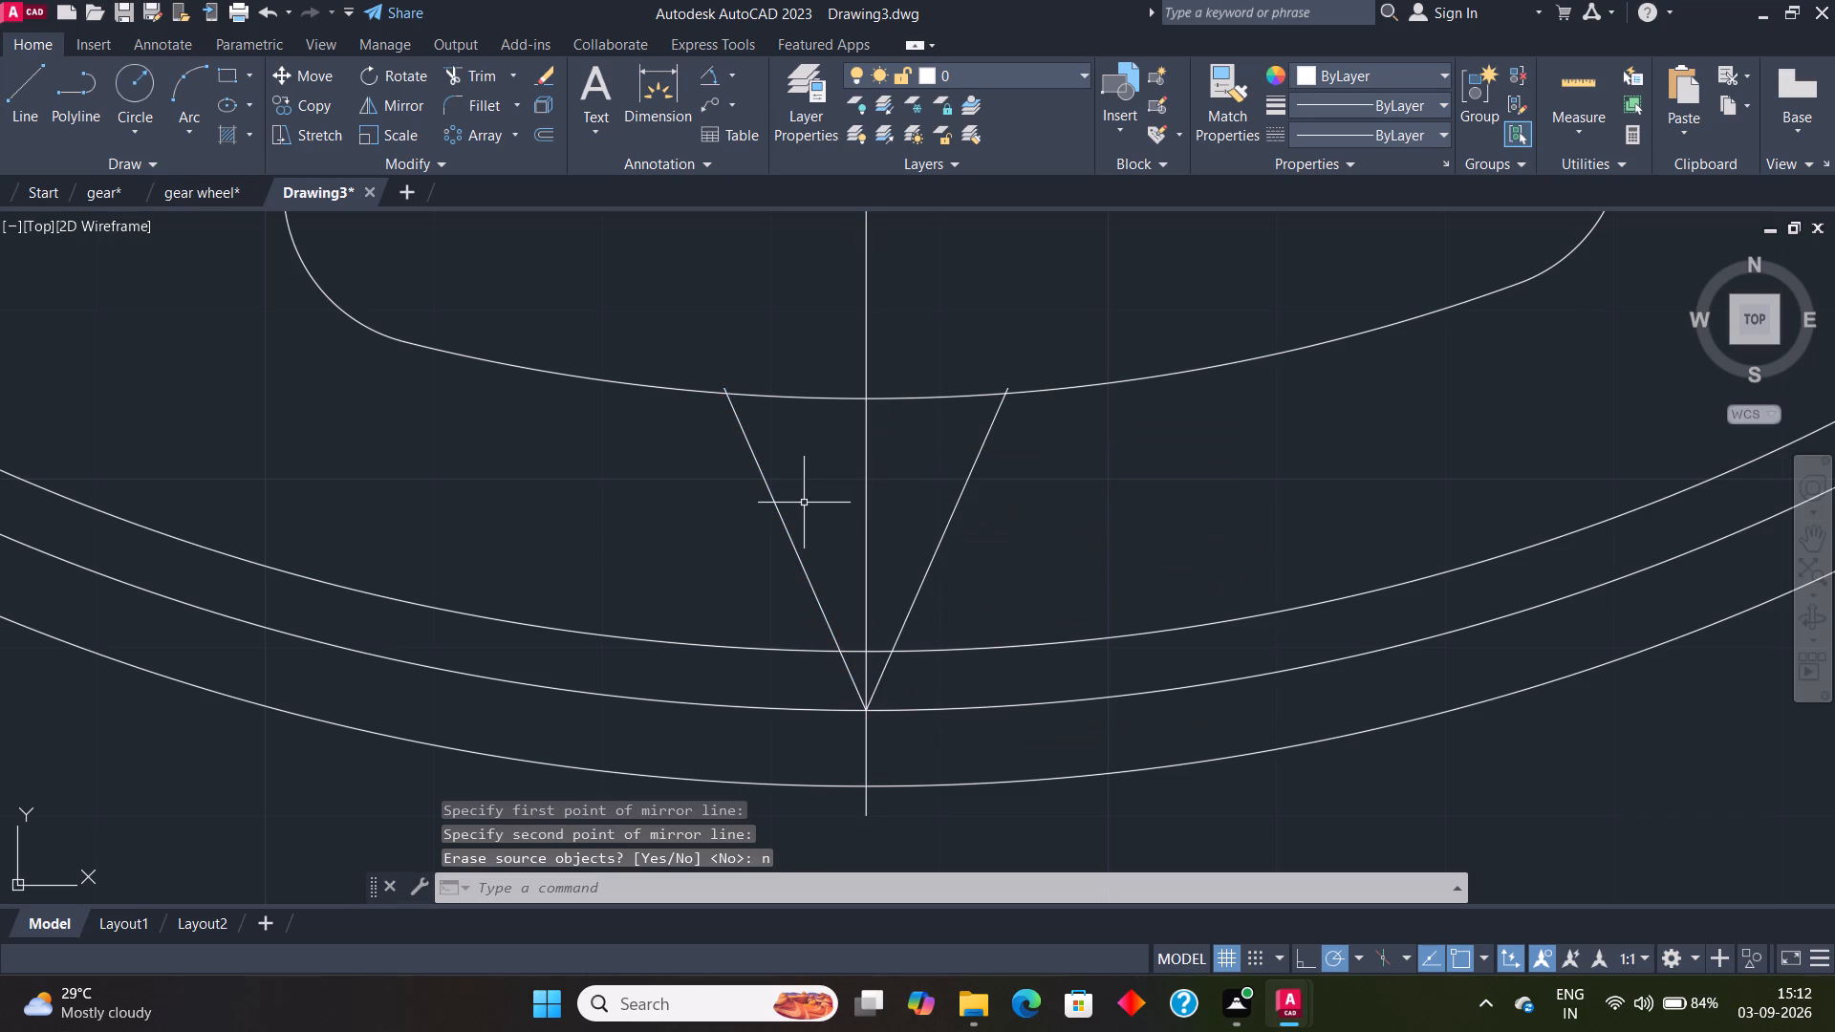
Move the two slanted lines by their shared lower endpoint to a free spot left of the vertical centre line, above the rim circles.
{"action": "left_click_drag", "start_coordinate": [652, 347], "coordinate": [670, 344]}
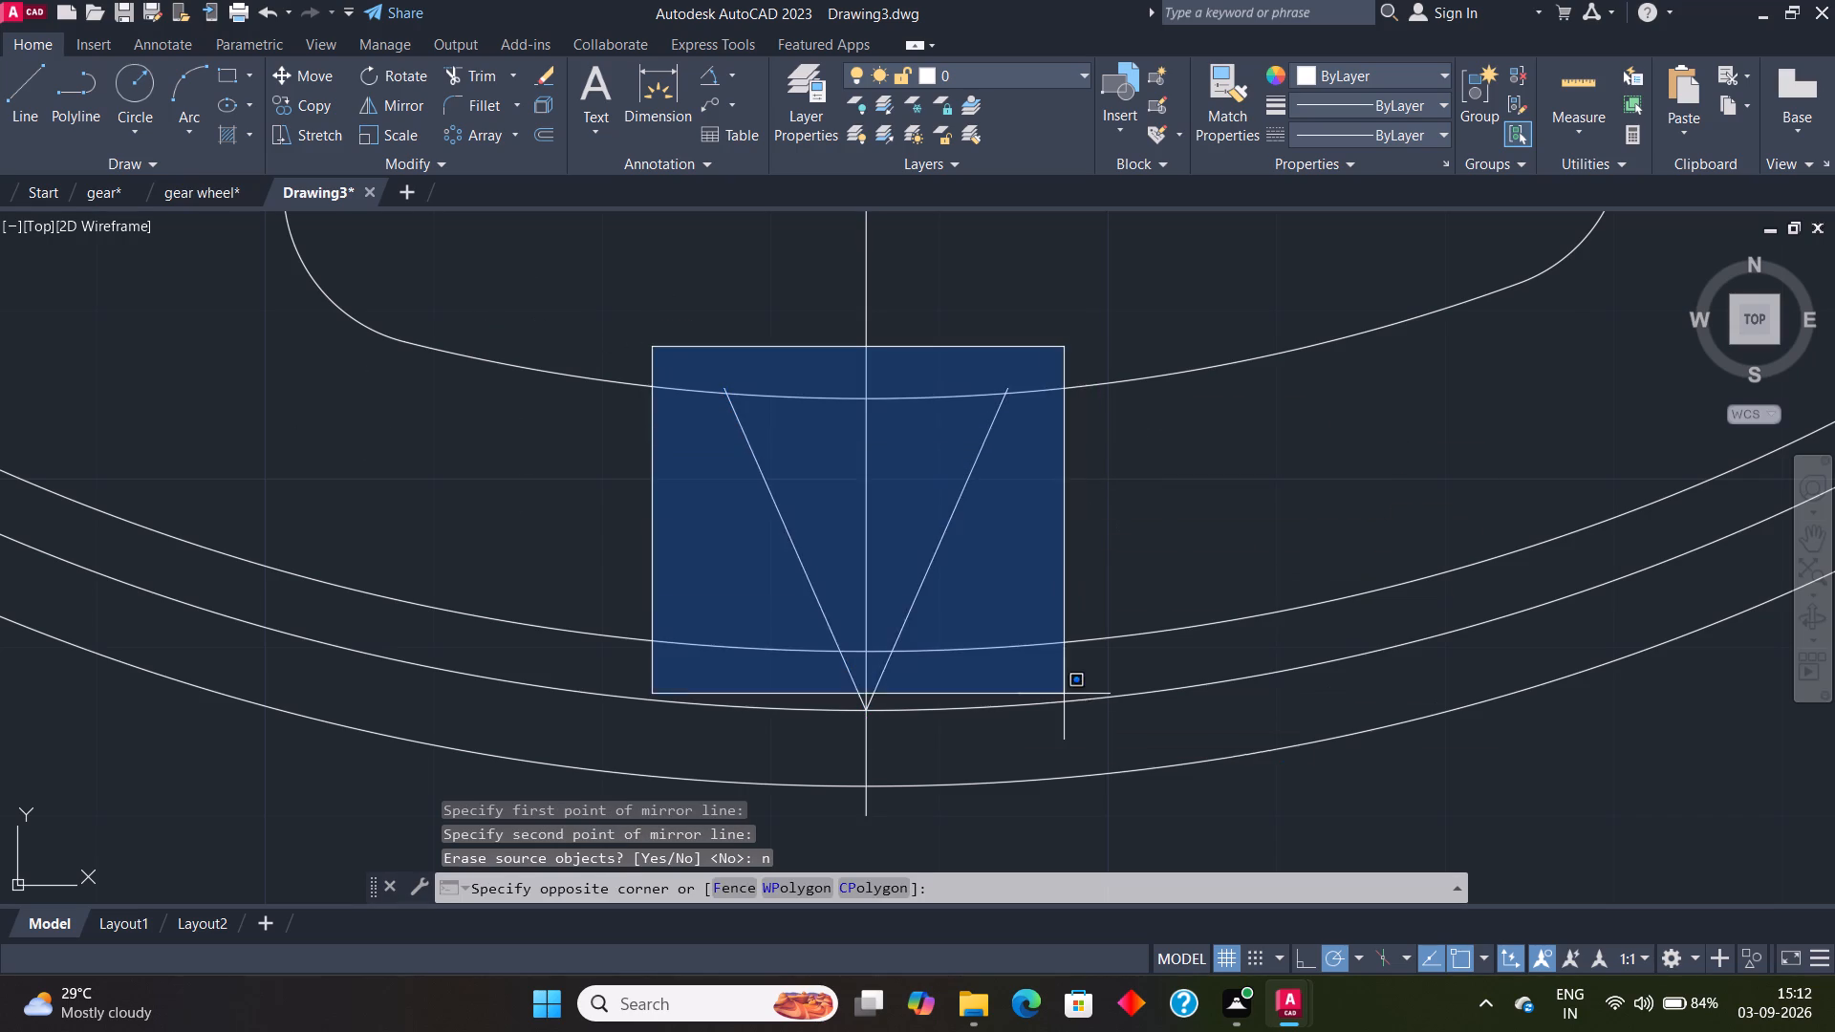
{"action": "left_click", "coordinate": [1108, 738]}
{"action": "key", "text": "m"}
{"action": "key", "text": "Return"}
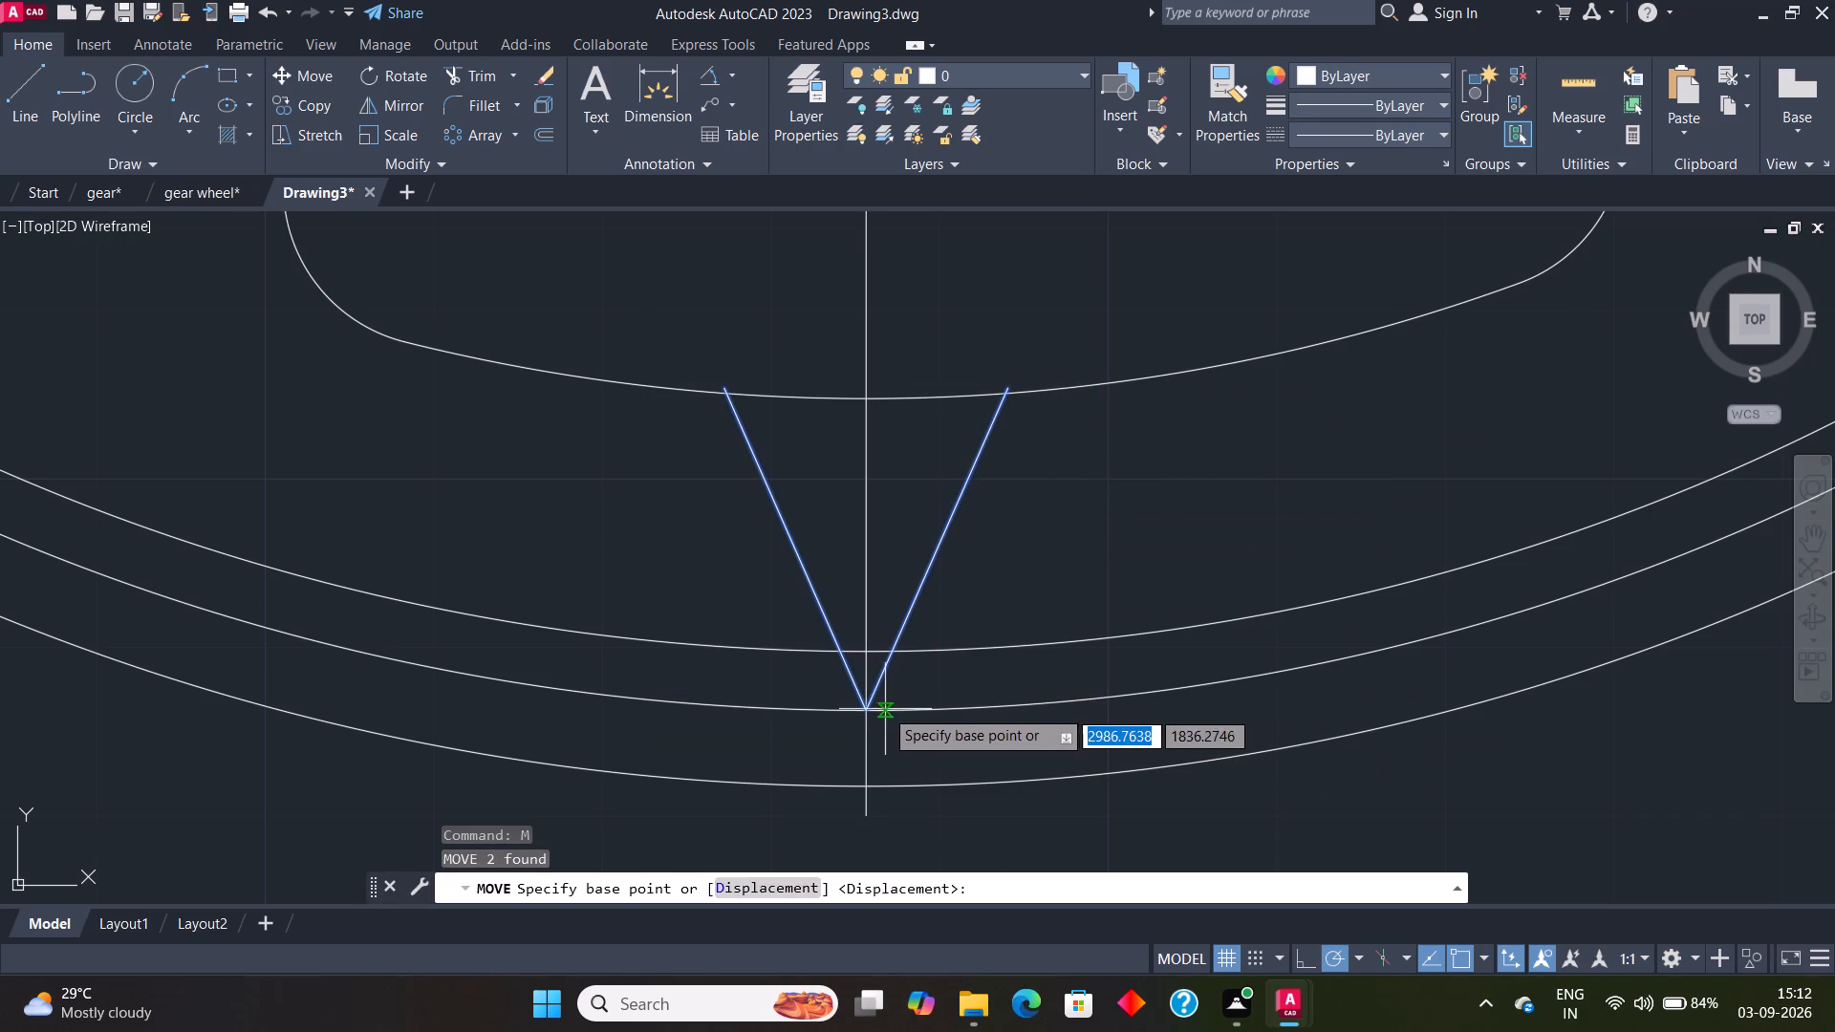
{"action": "left_click", "coordinate": [873, 706]}
{"action": "left_click", "coordinate": [710, 603]}
{"action": "key", "text": "Escape"}
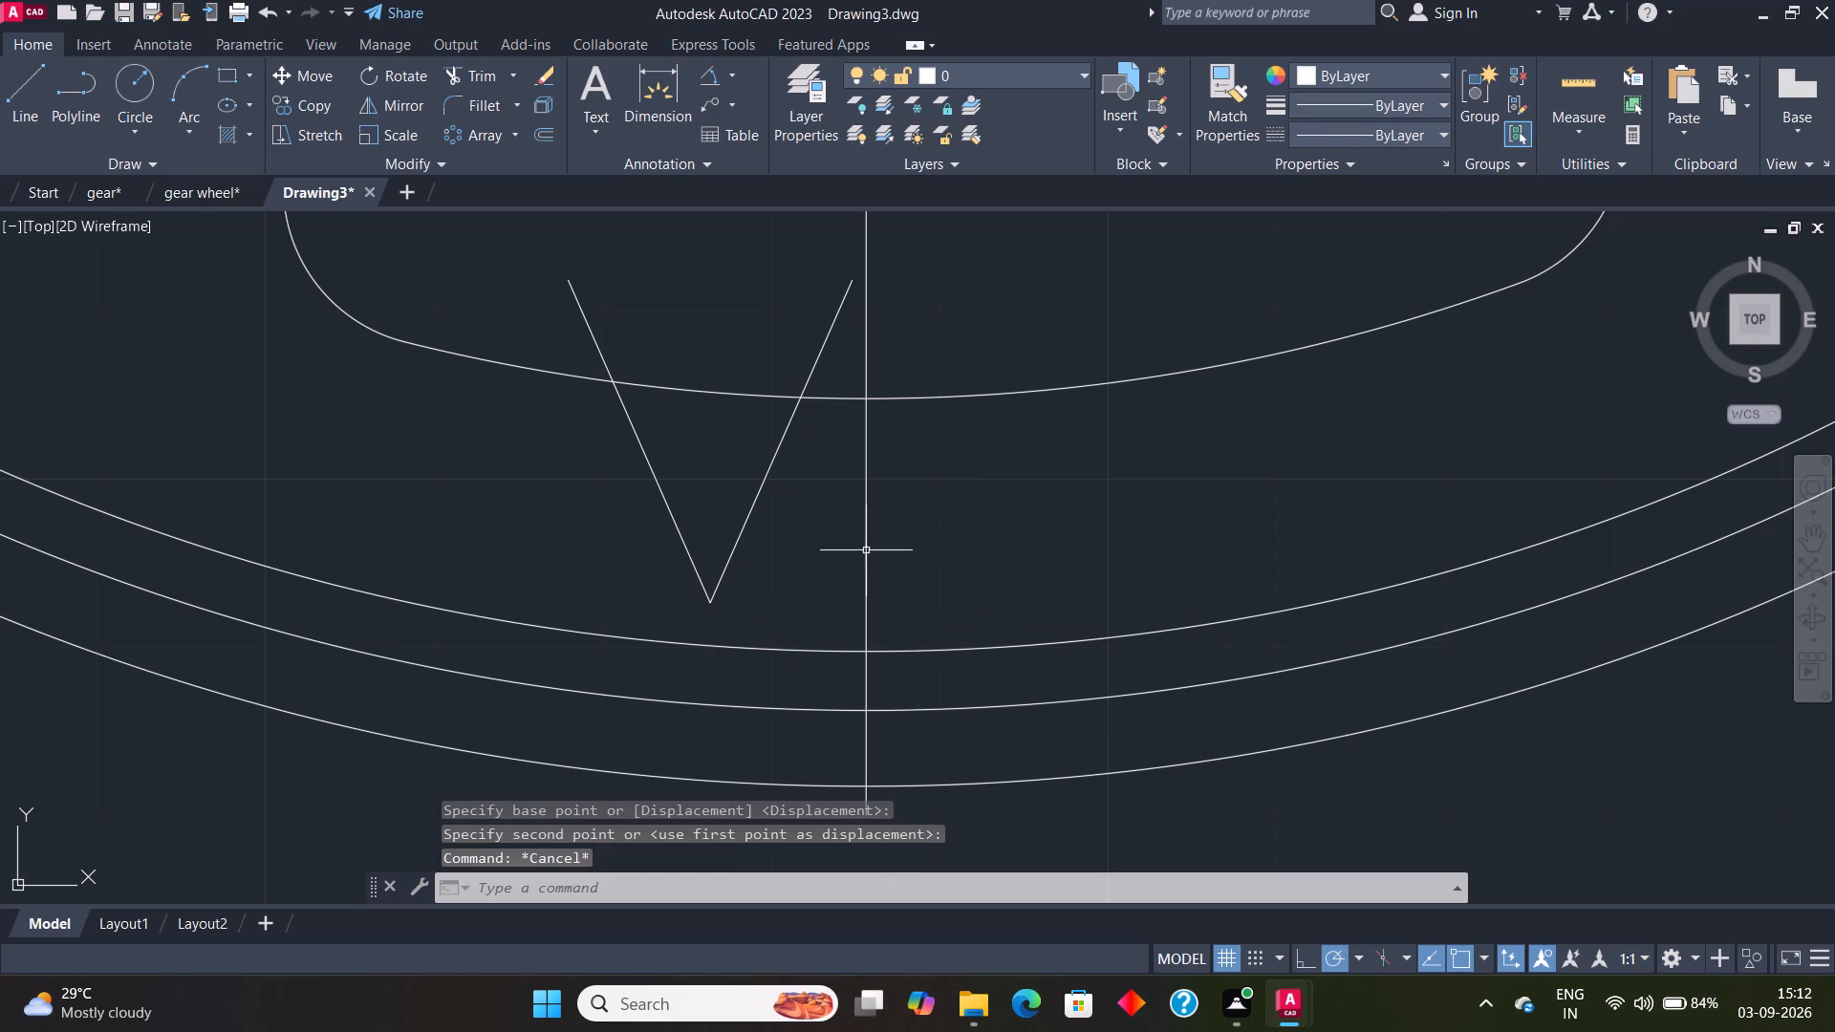
Draw a circle of radius 5 tangent to both slanted lines of the V.
{"action": "left_click", "coordinate": [131, 130]}
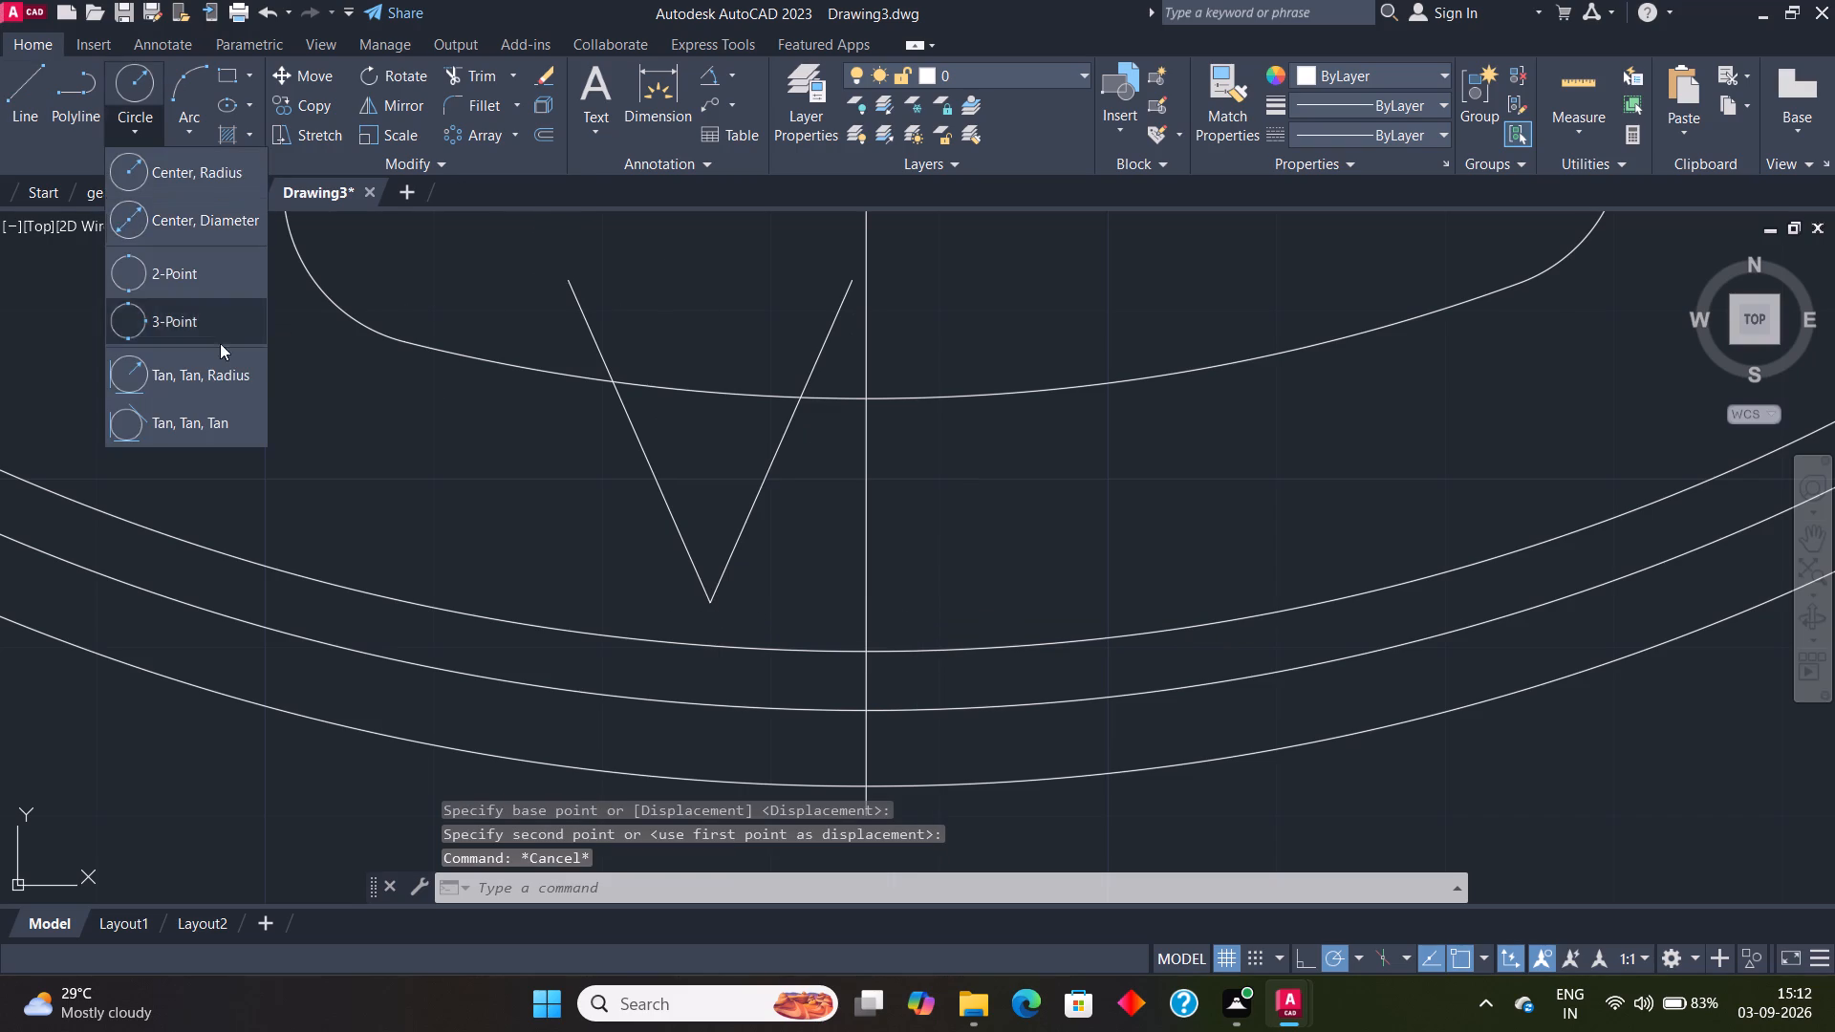
{"action": "left_click", "coordinate": [201, 370]}
{"action": "left_click", "coordinate": [653, 487]}
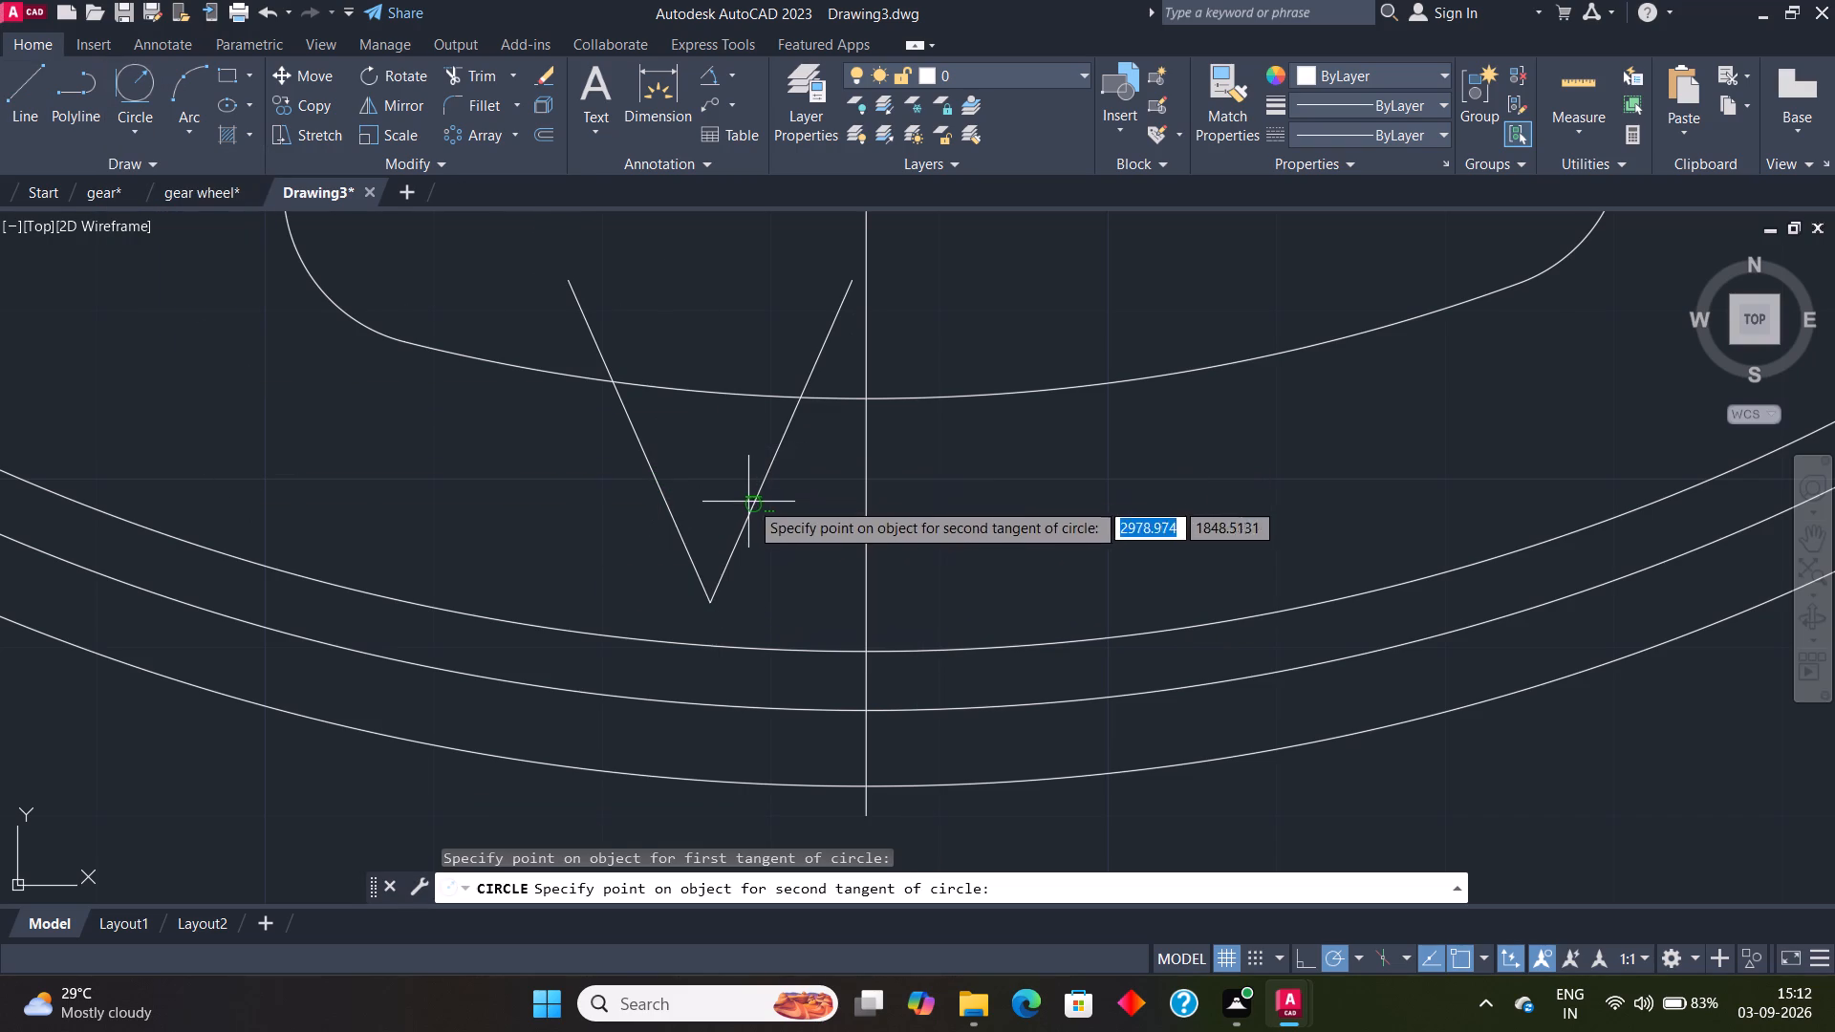
{"action": "left_click", "coordinate": [749, 501]}
{"action": "key", "text": "5"}
{"action": "key", "text": "Return"}
{"action": "key", "text": "Escape"}
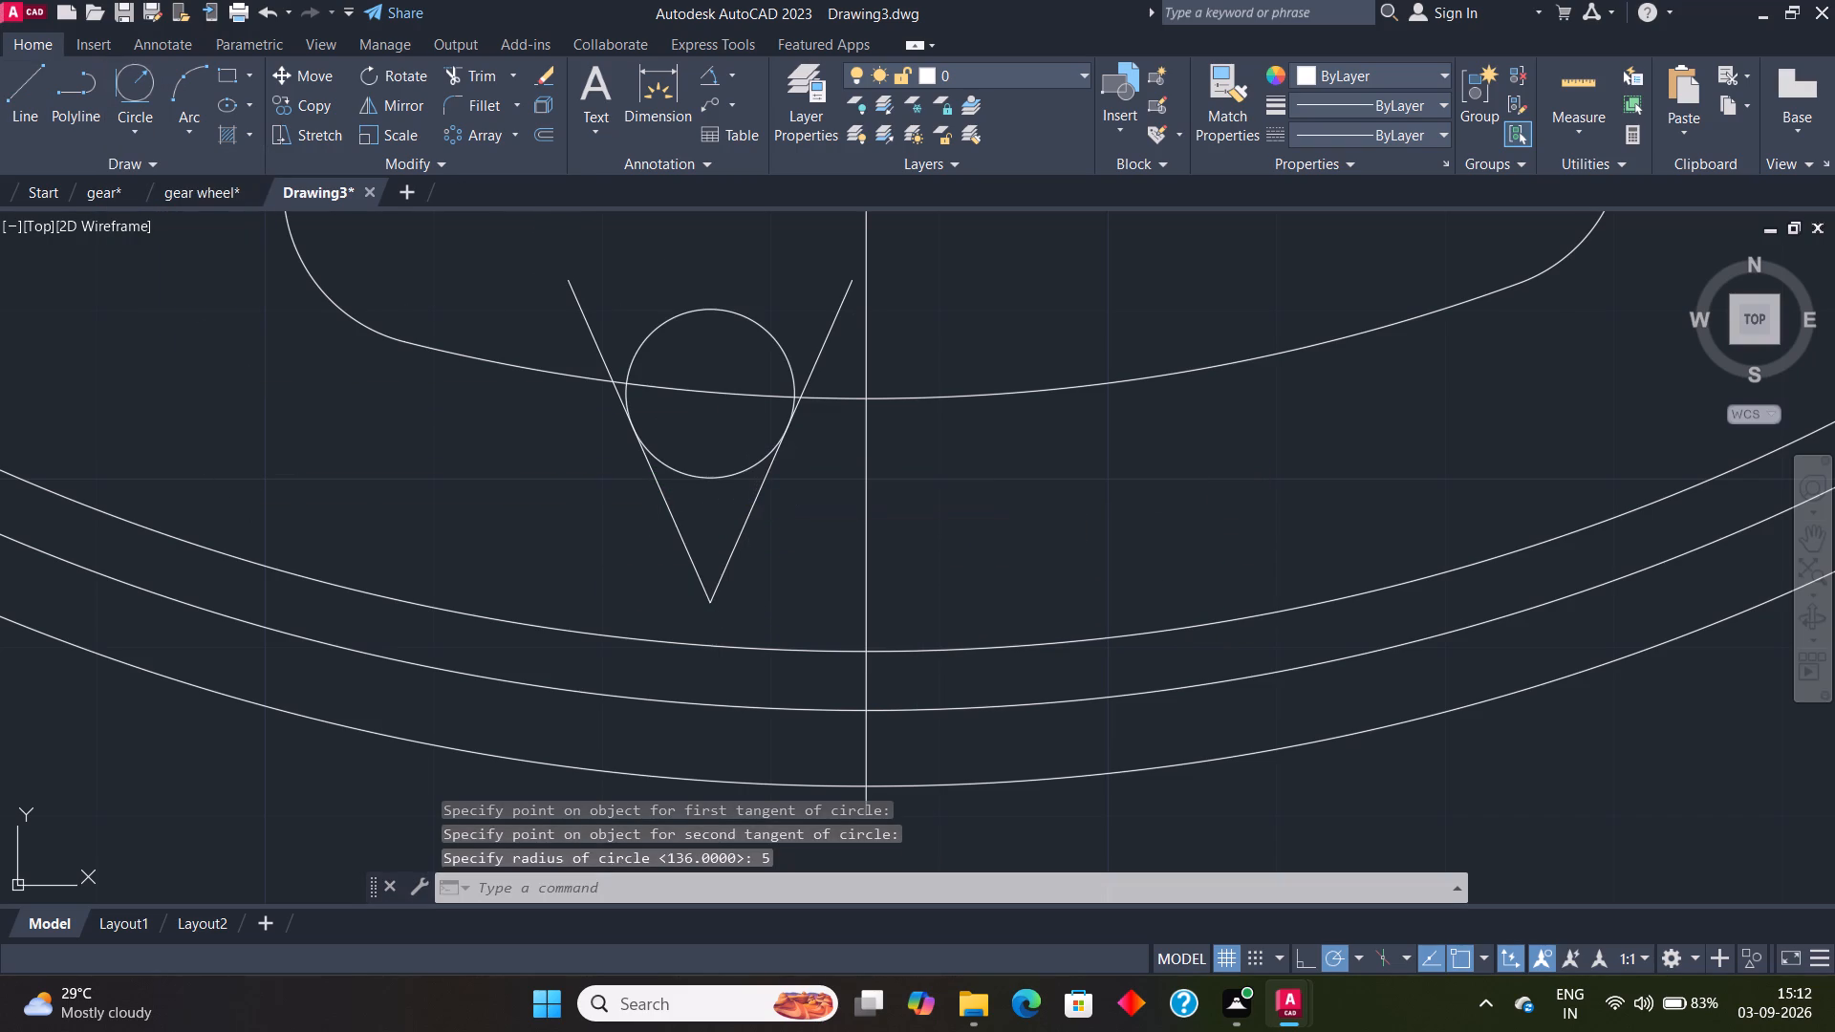
Rotate the V lines and their tangent circle by 180 degrees about the V's vertex.
{"action": "middle_click_drag", "start_coordinate": [637, 532], "coordinate": [590, 580]}
{"action": "left_click_drag", "start_coordinate": [468, 310], "coordinate": [478, 300]}
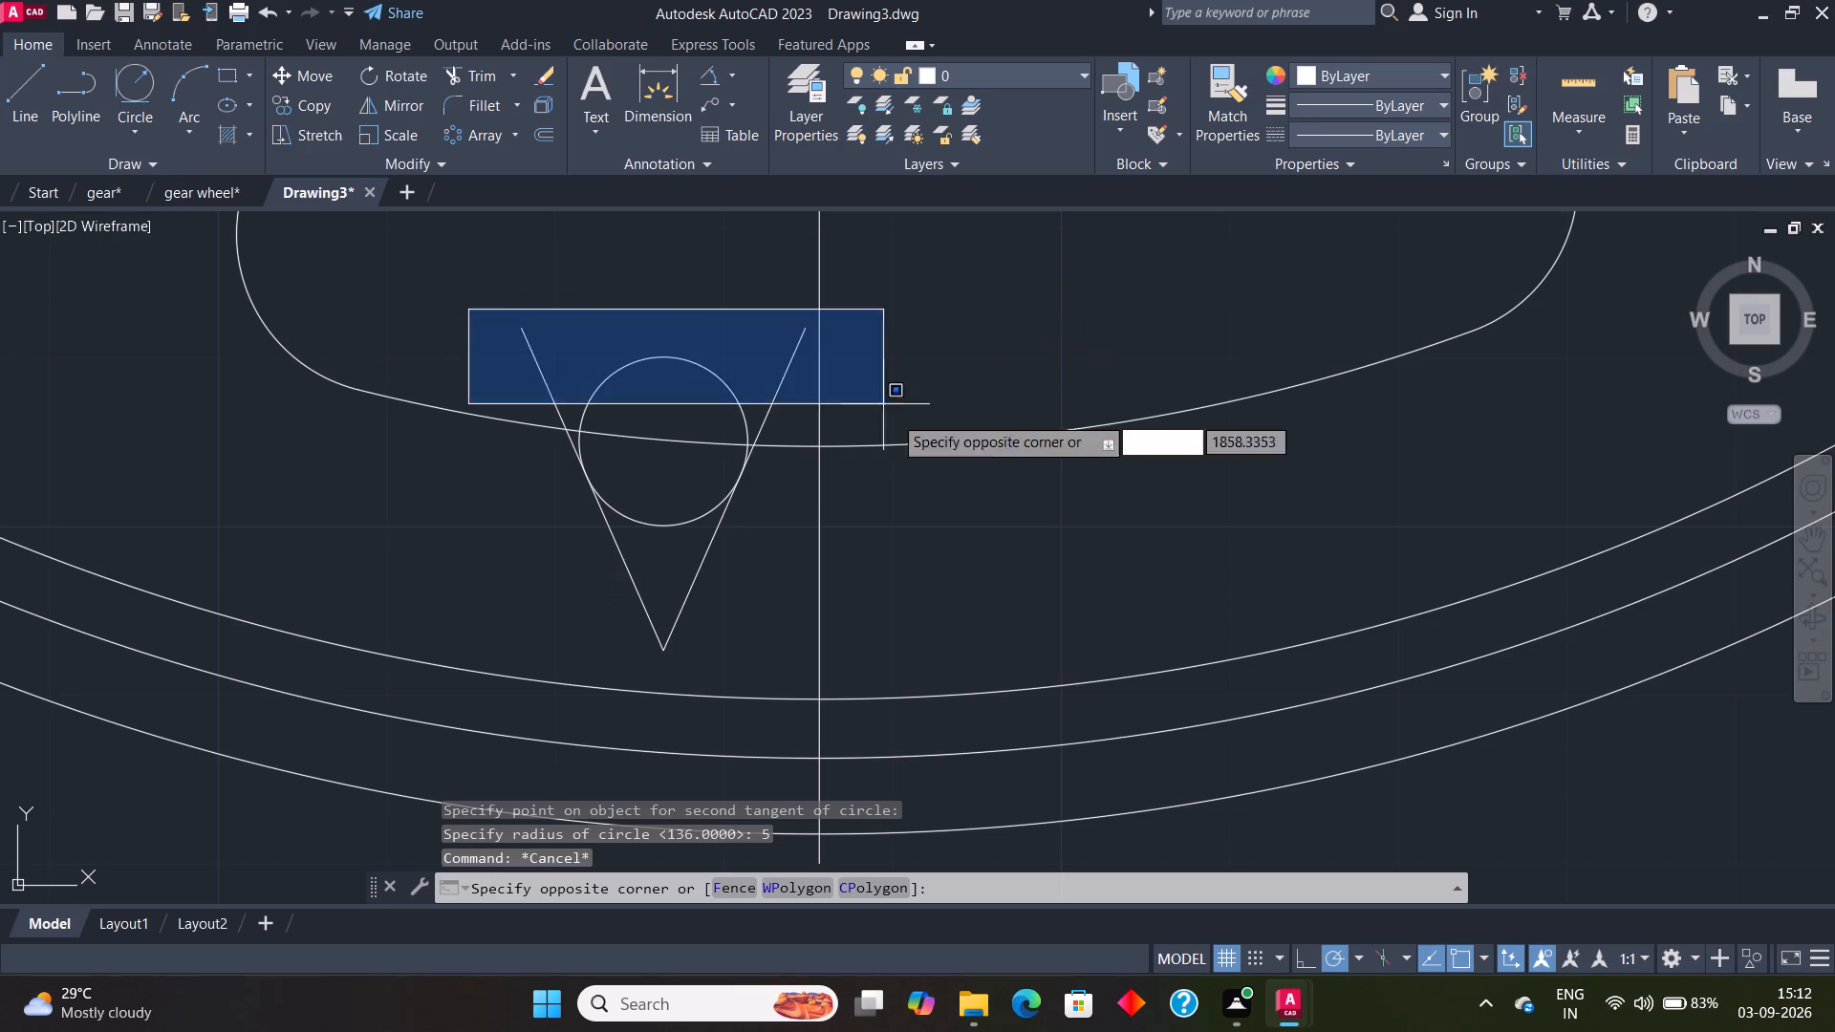
{"action": "left_click", "coordinate": [970, 781]}
{"action": "left_click", "coordinate": [381, 81]}
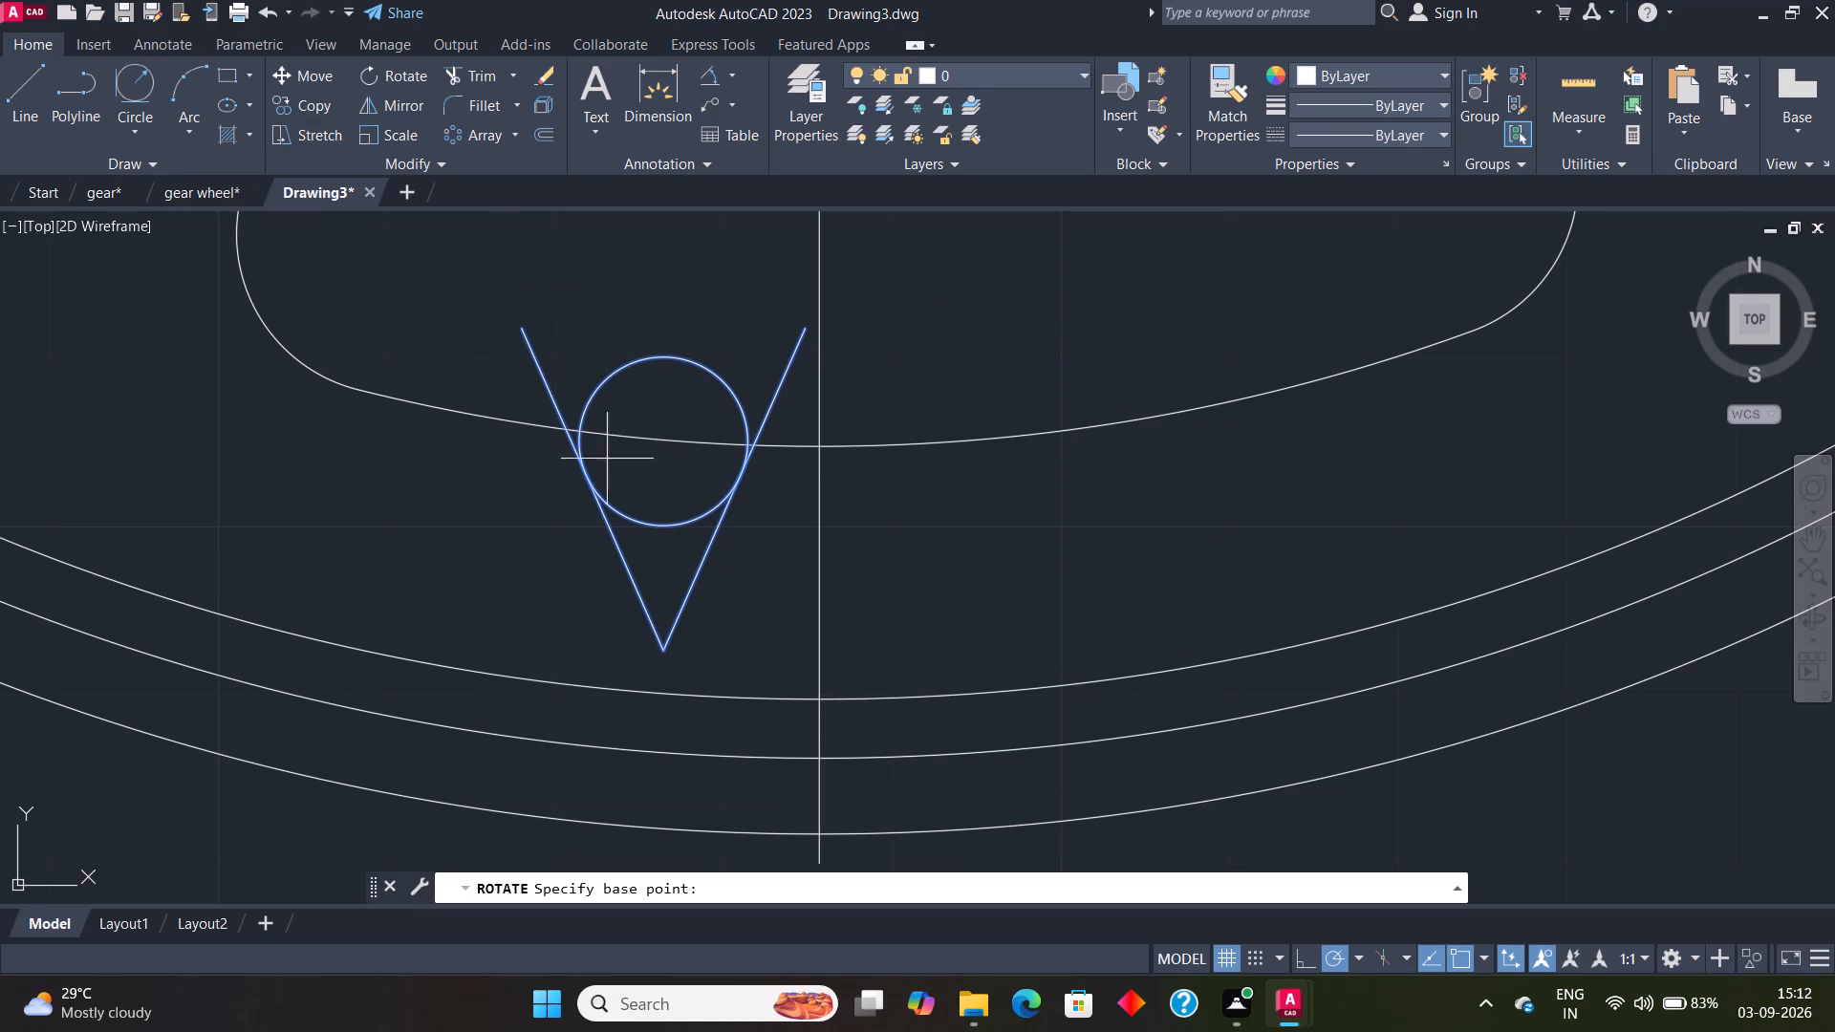
{"action": "left_click", "coordinate": [674, 647]}
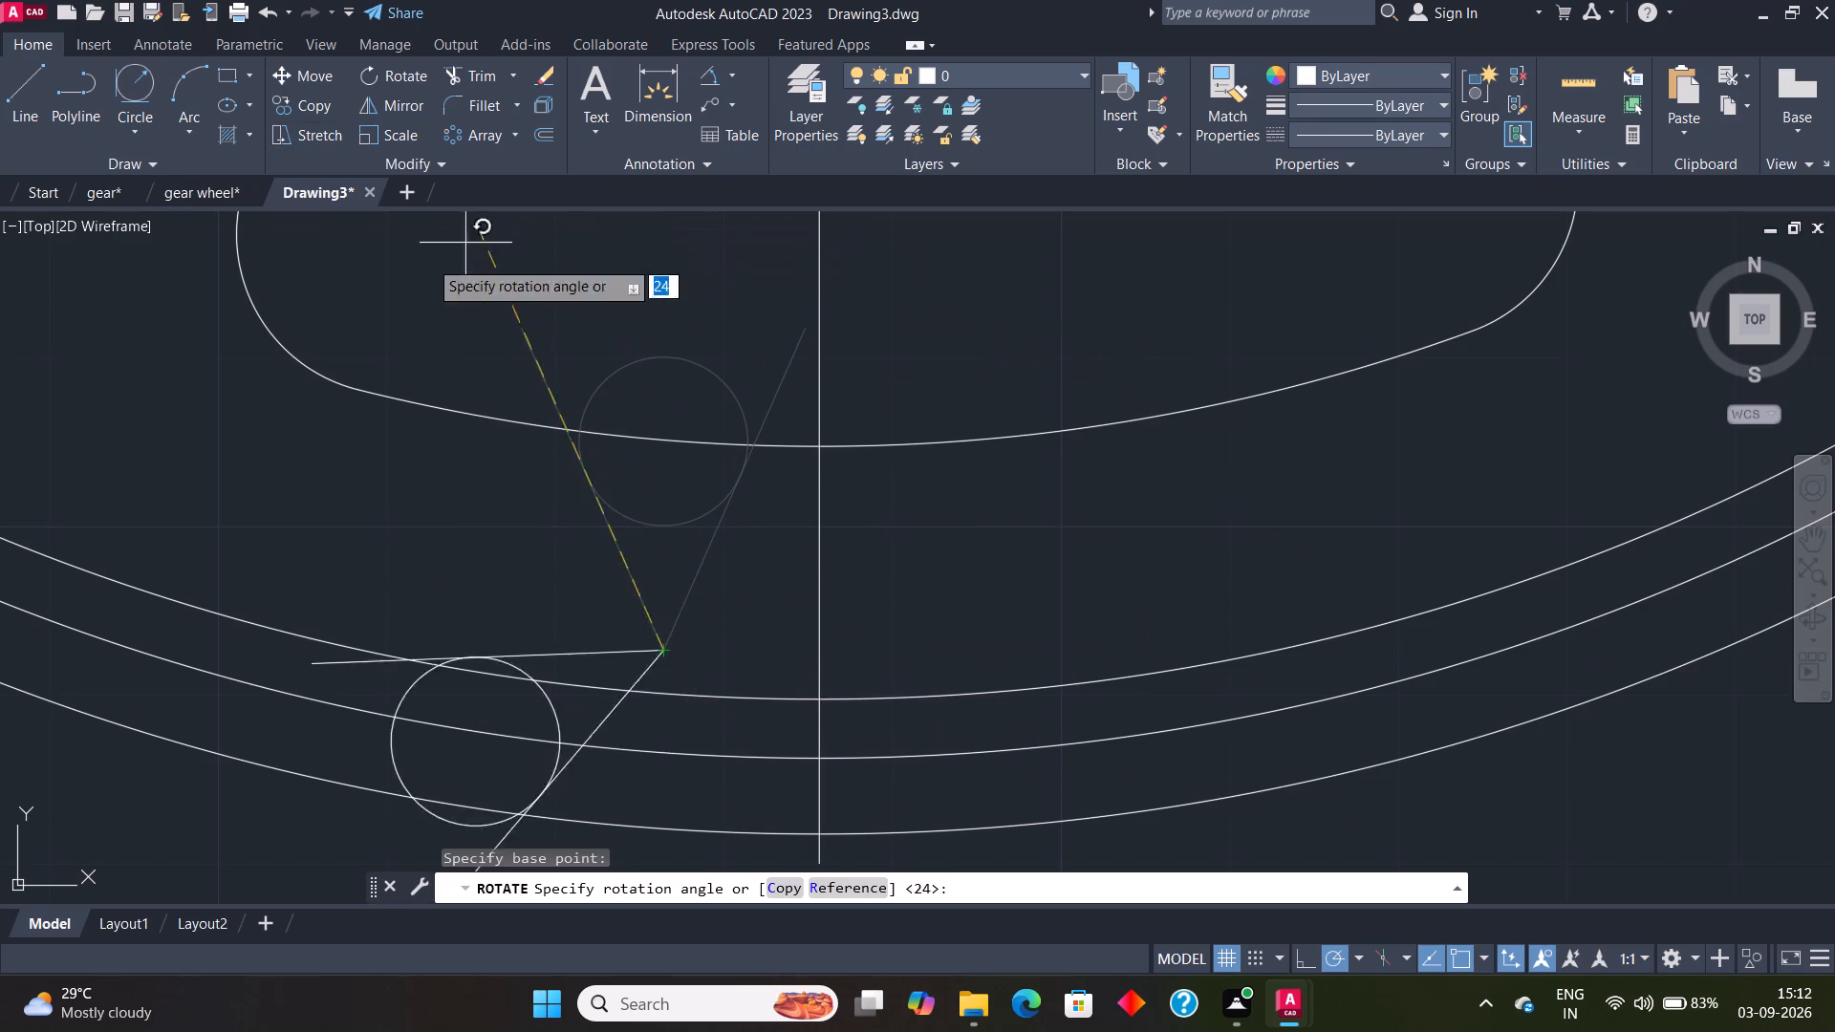
{"action": "middle_click_drag", "start_coordinate": [270, 567], "coordinate": [412, 415]}
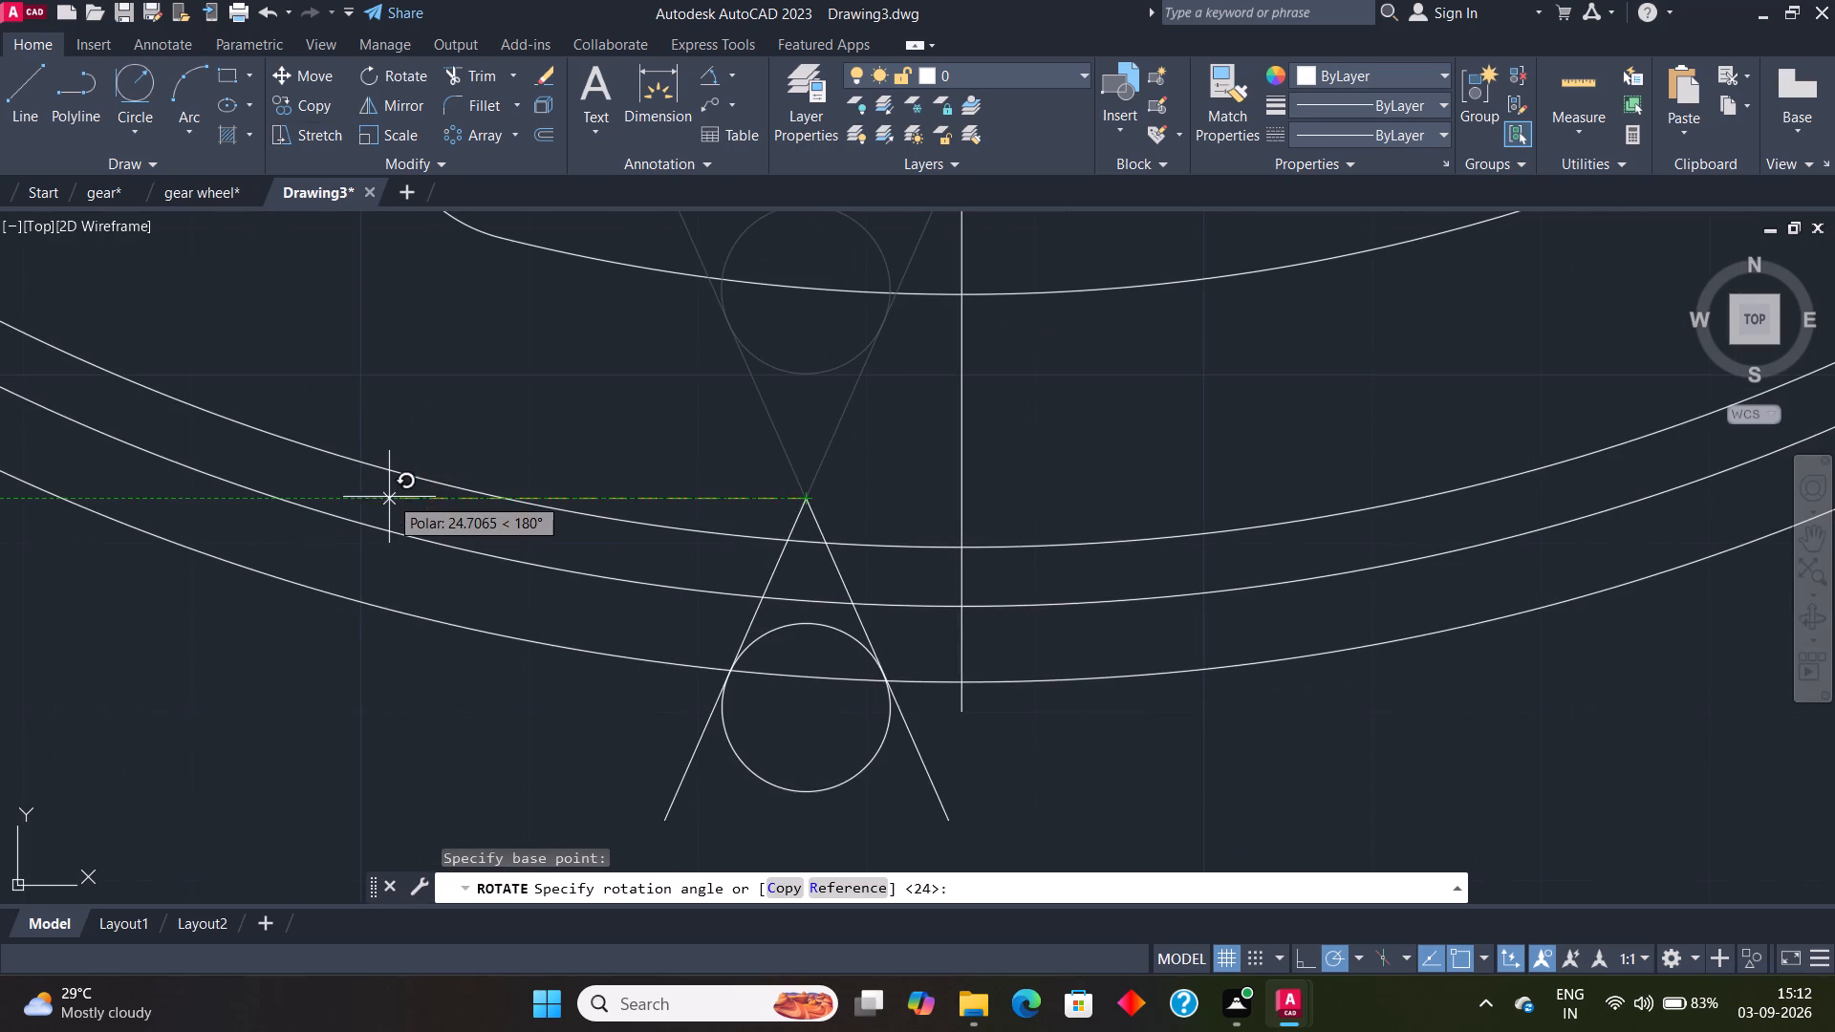
{"action": "left_click", "coordinate": [388, 498]}
{"action": "key", "text": "Escape"}
Move the inverted V and circle by the circle's centre to where the vertical centre line crosses the middle rim circle.
{"action": "left_click", "coordinate": [601, 431]}
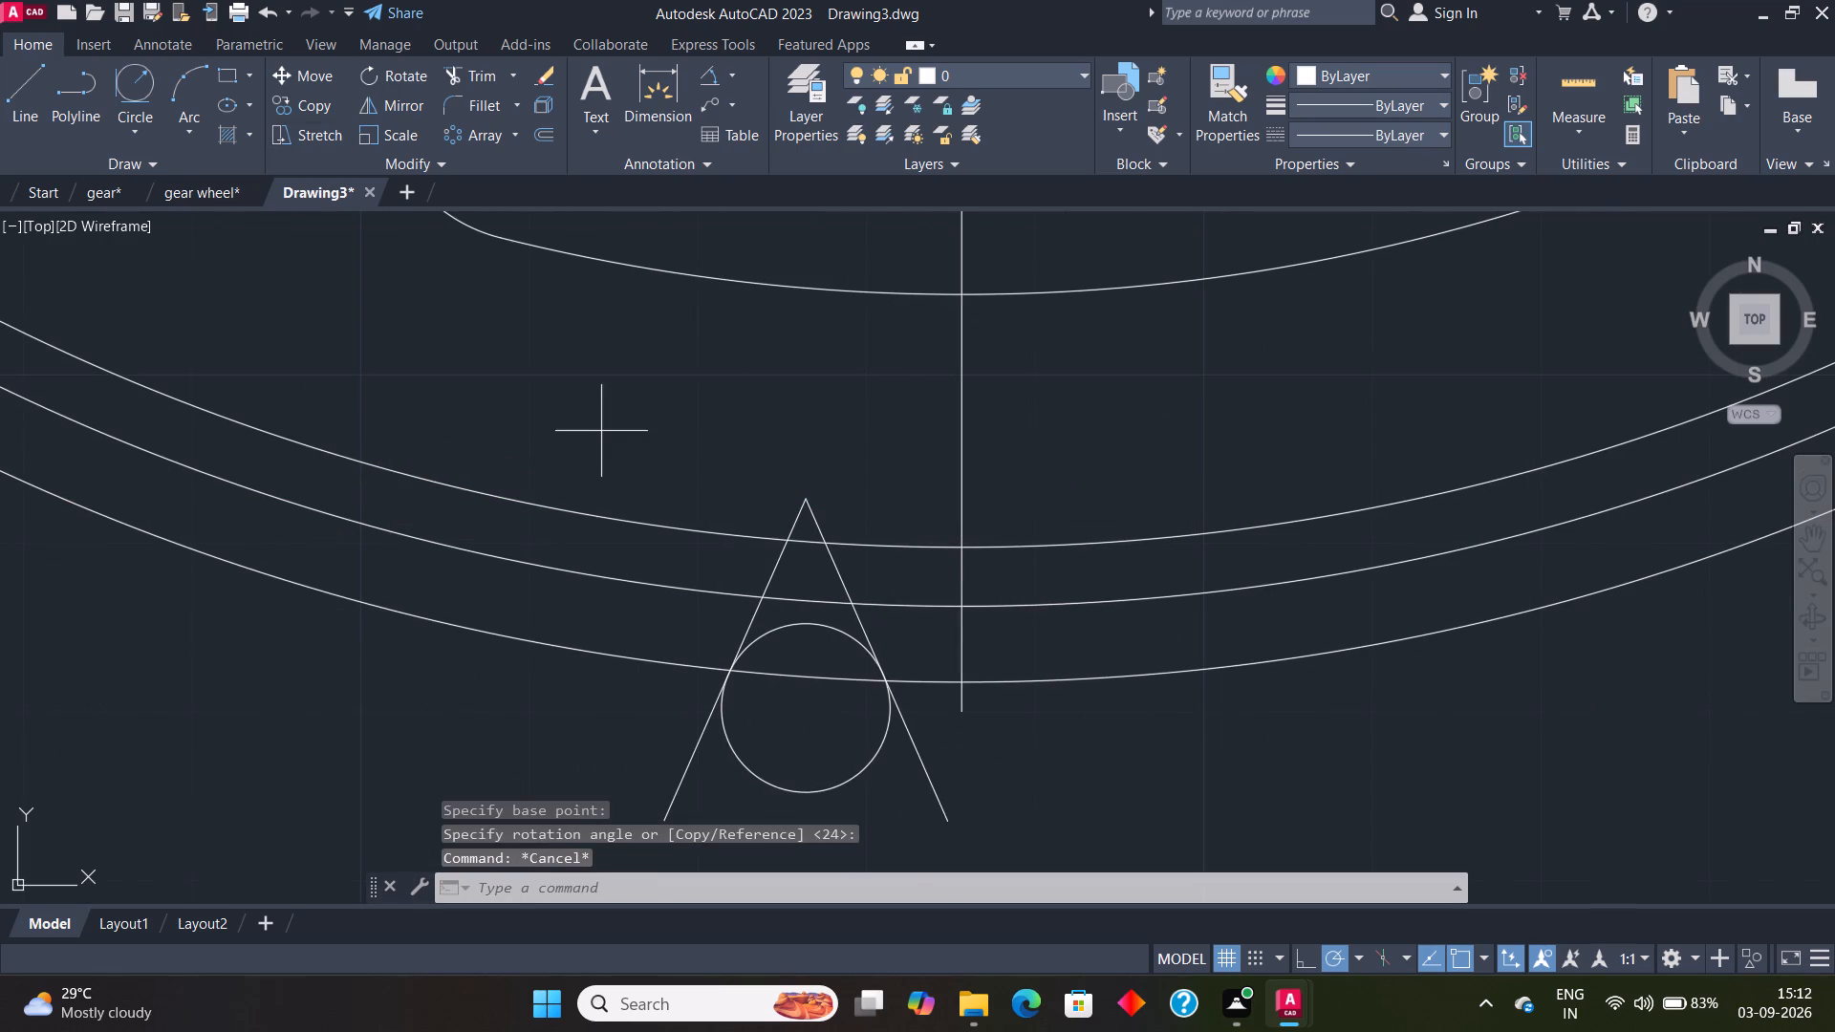
{"action": "left_click", "coordinate": [1006, 833]}
{"action": "key", "text": "m"}
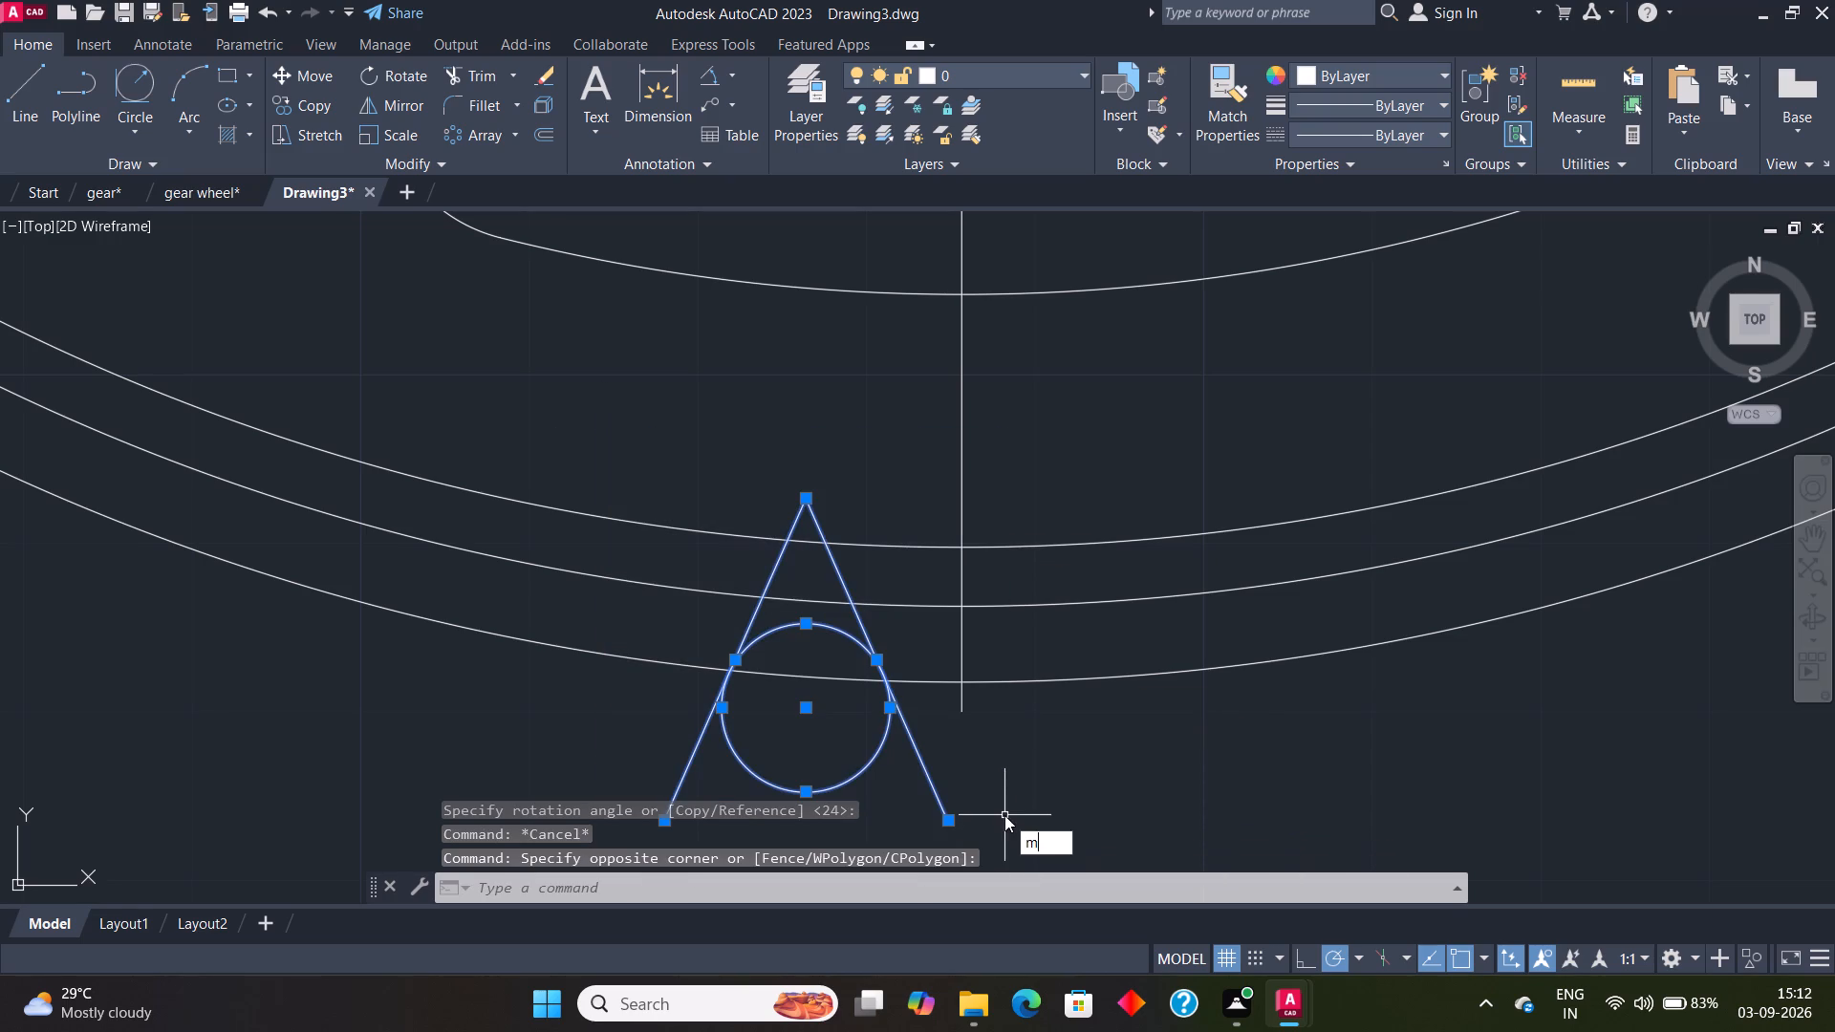
{"action": "key", "text": "Return"}
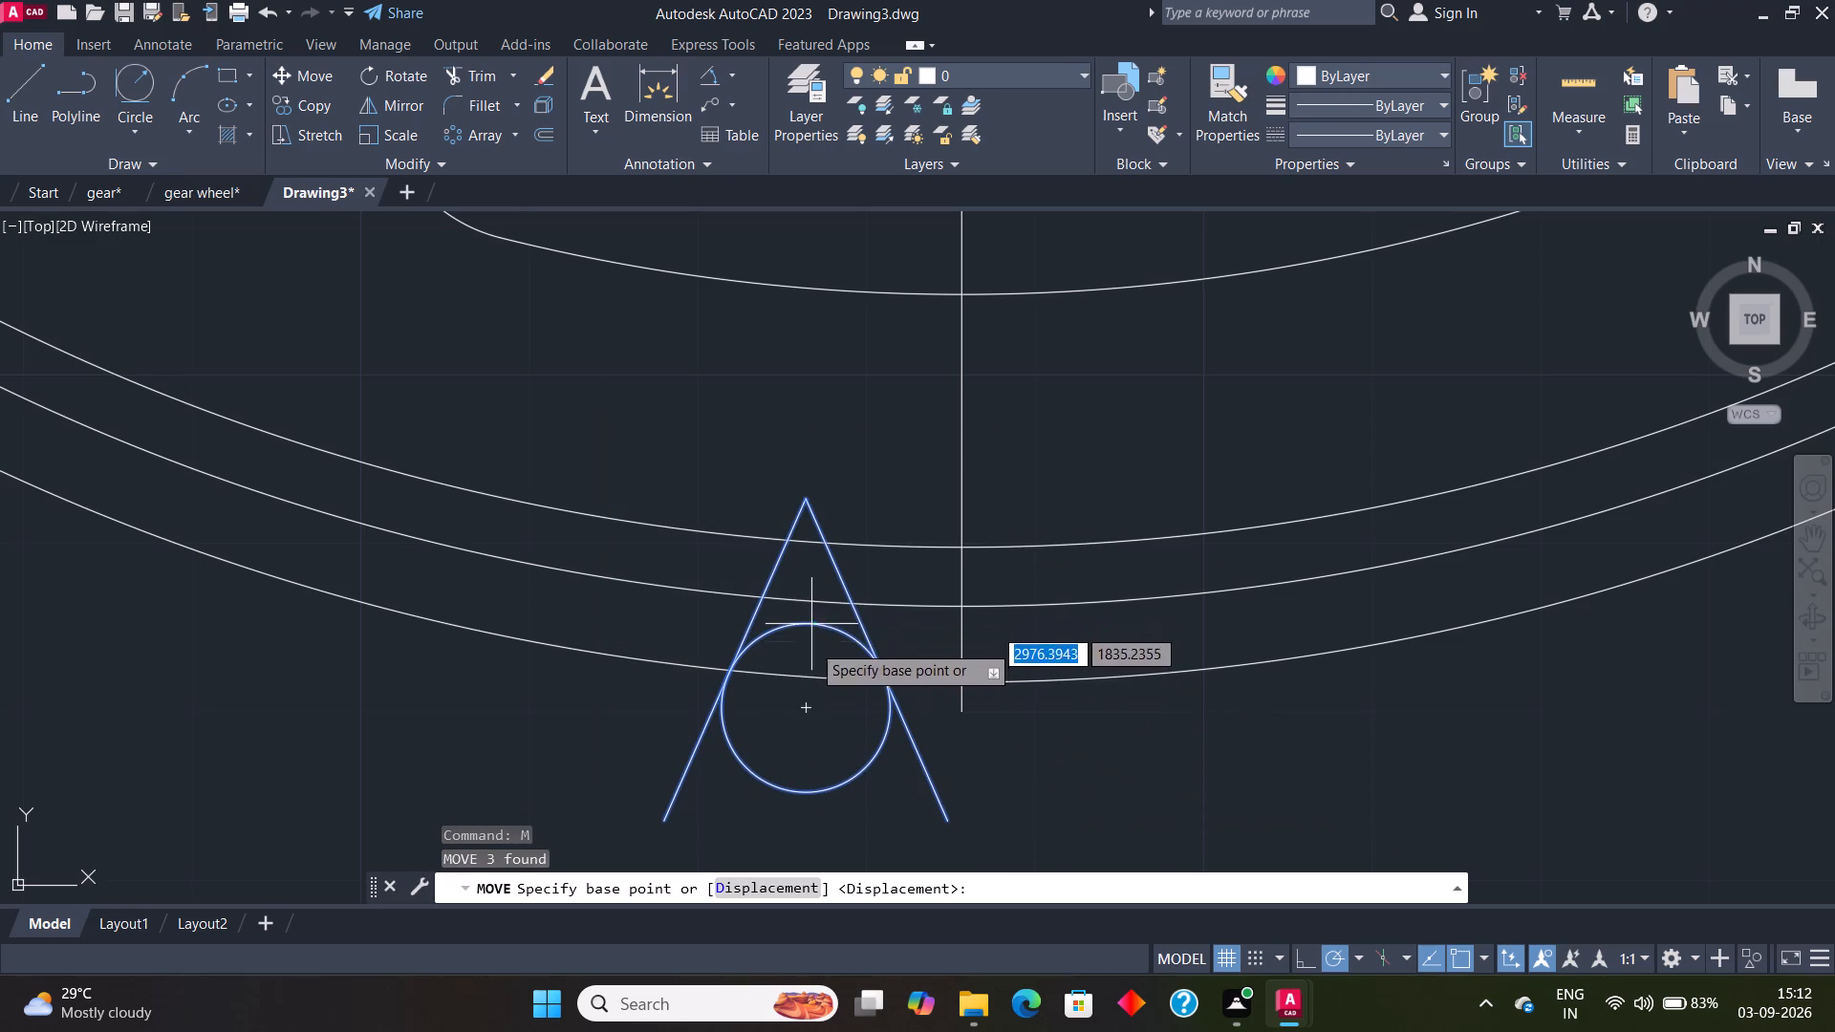
{"action": "left_click", "coordinate": [813, 706]}
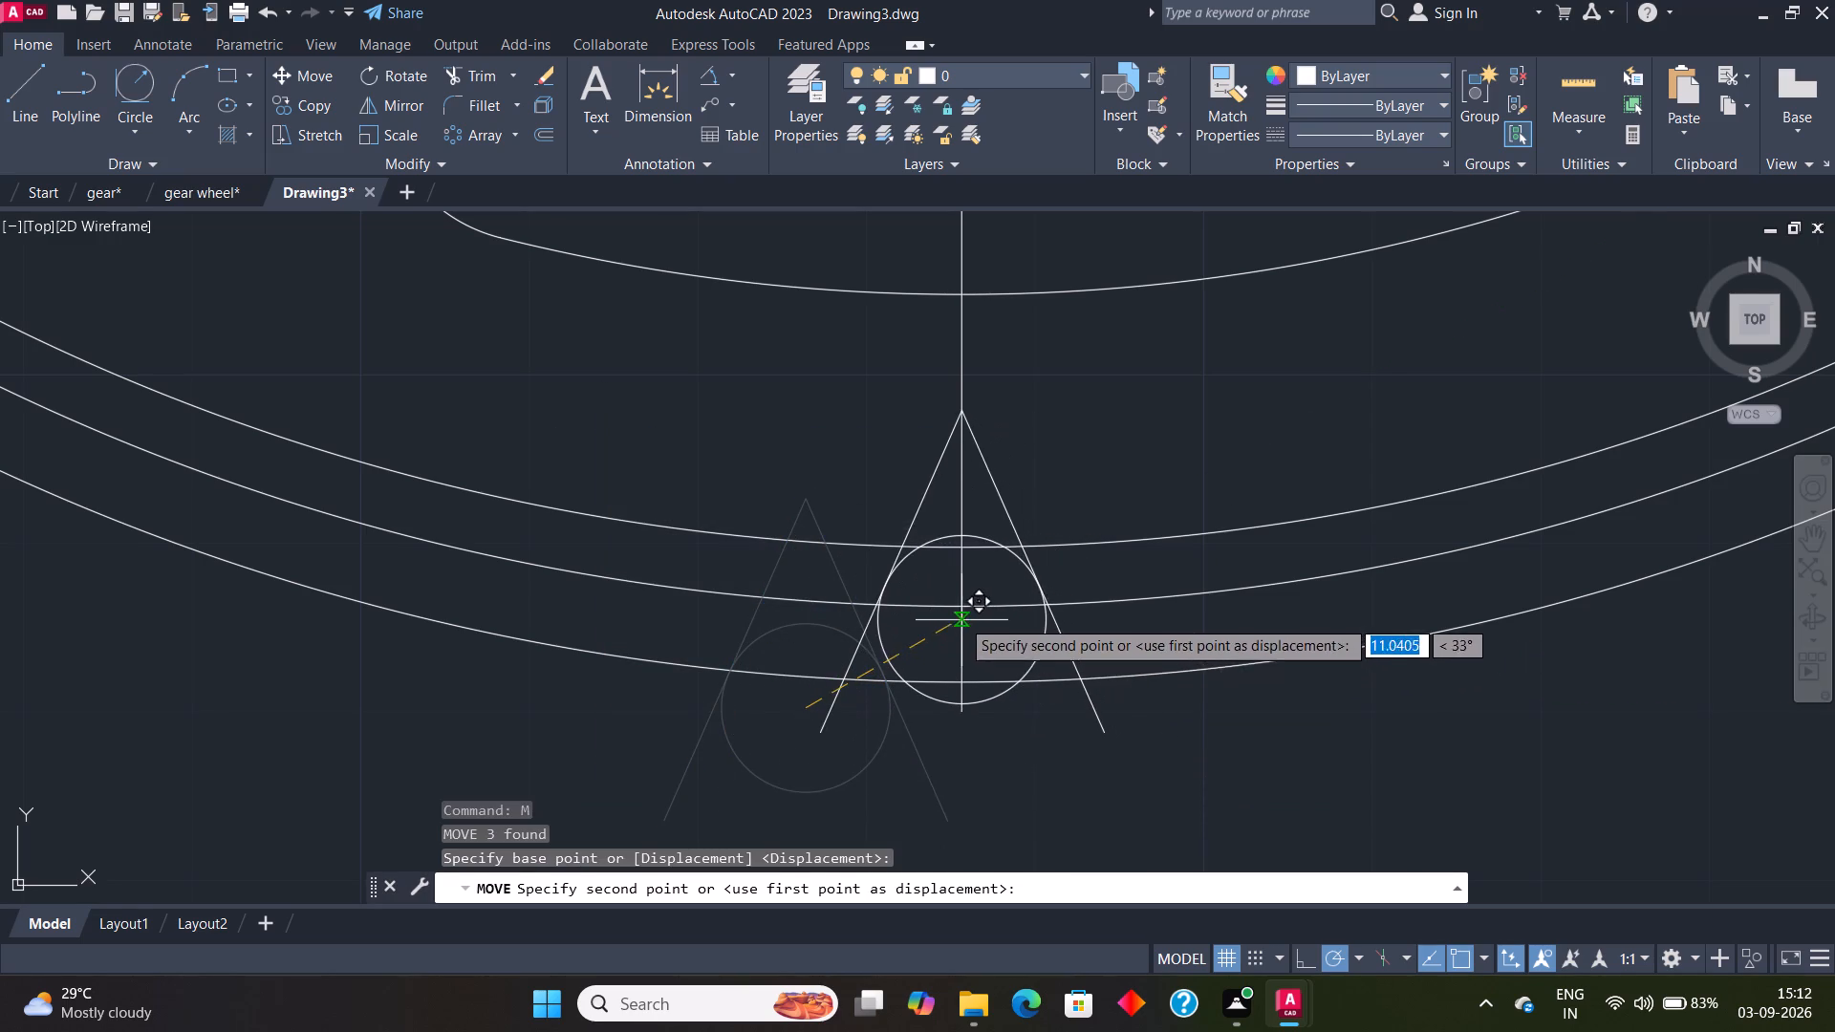
{"action": "scroll", "coordinate": [949, 598], "scroll_direction": "up", "scroll_amount": 1}
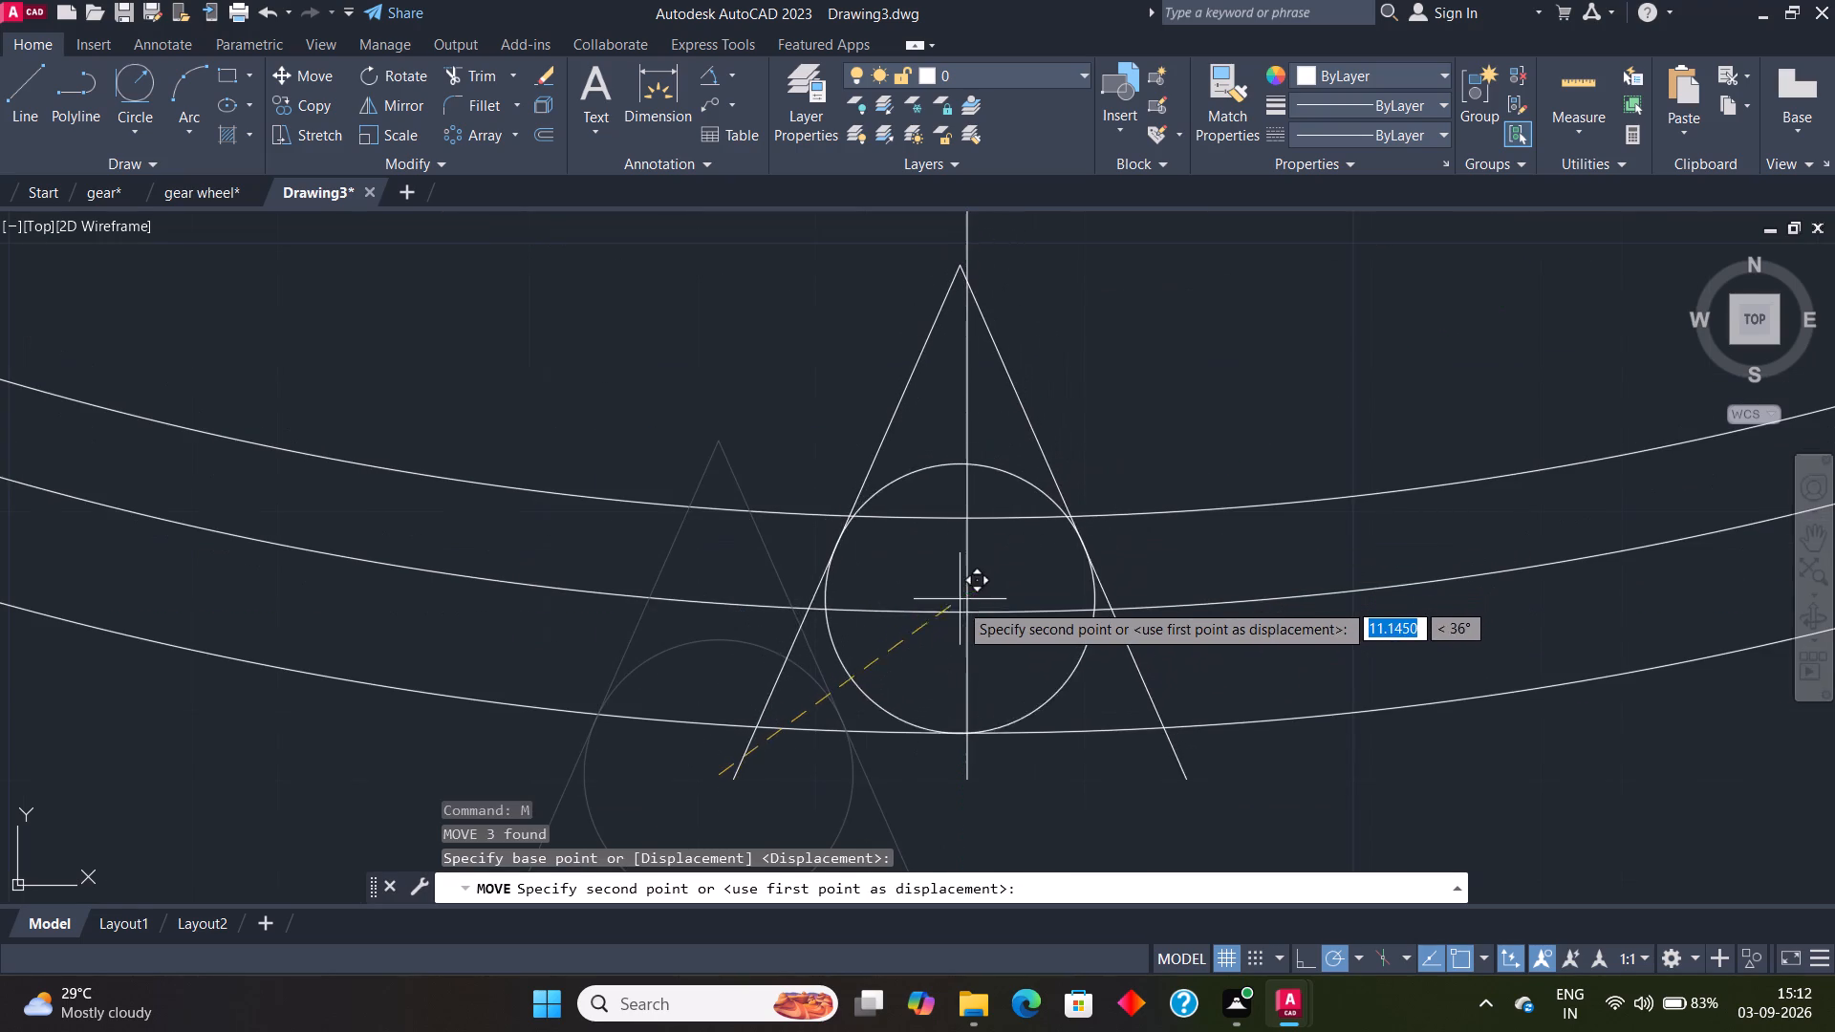
{"action": "left_click", "coordinate": [963, 613]}
{"action": "key", "text": "Escape"}
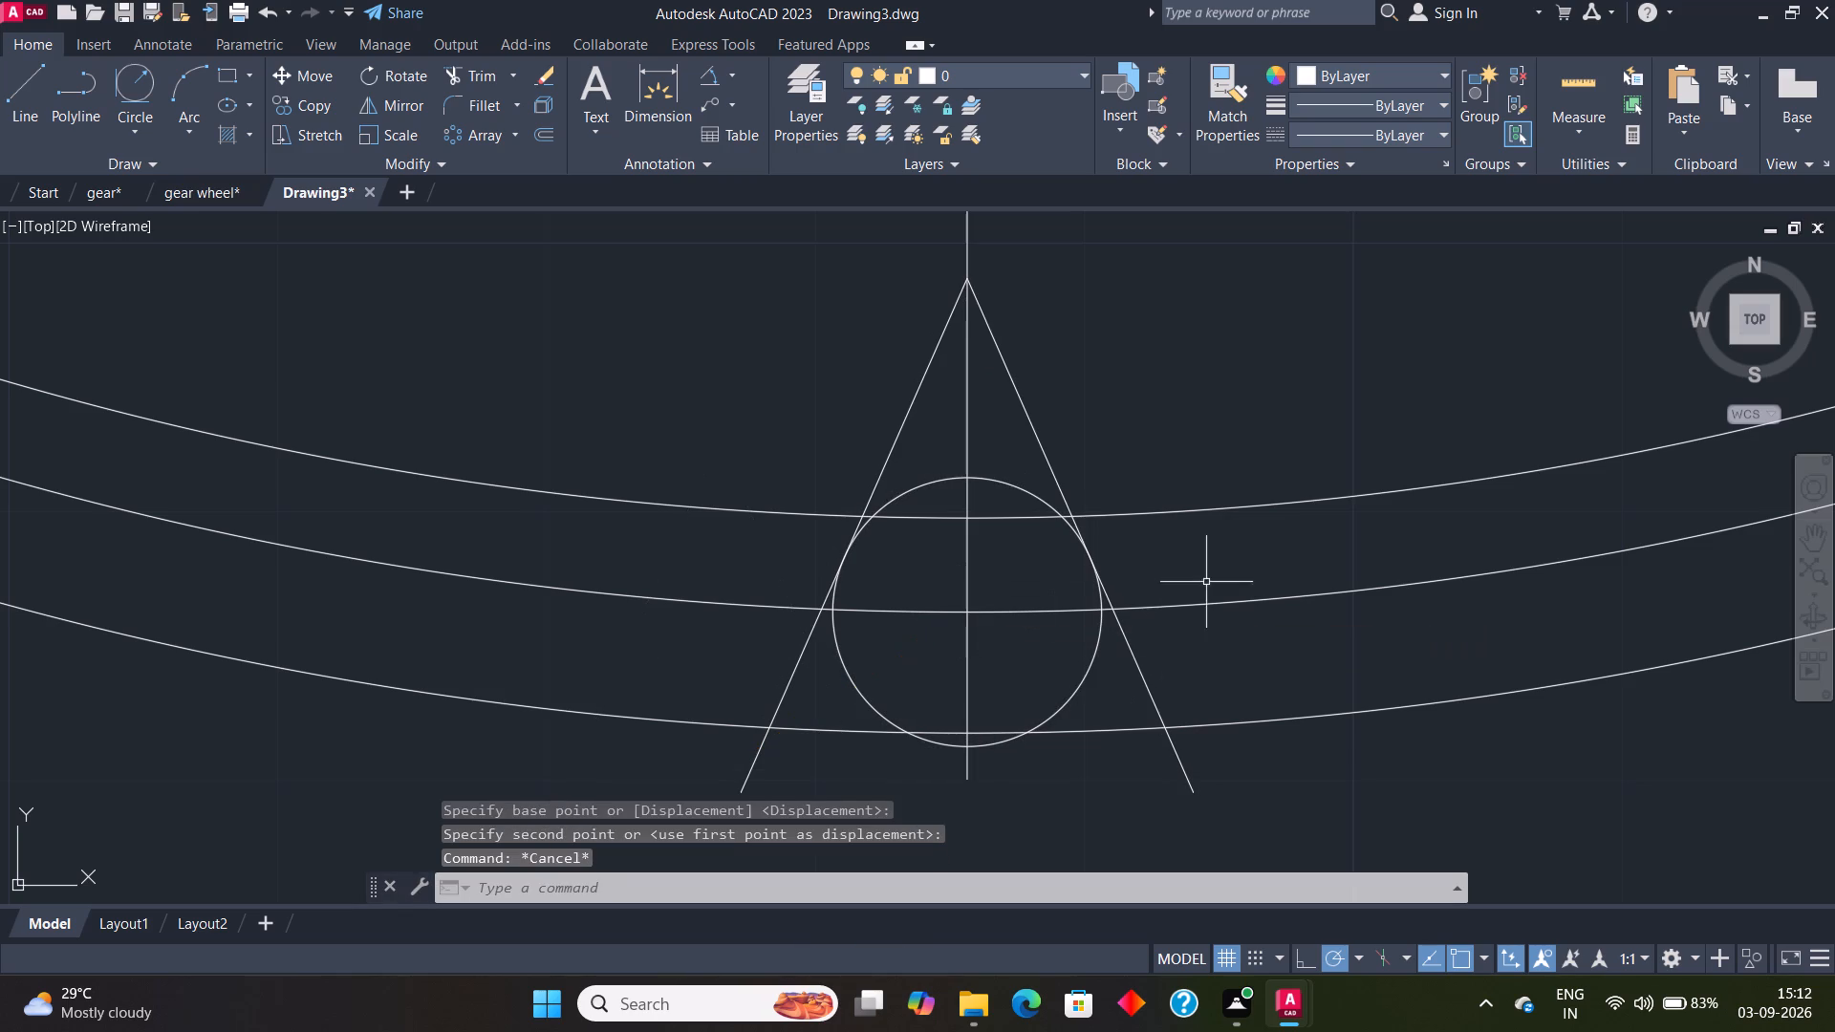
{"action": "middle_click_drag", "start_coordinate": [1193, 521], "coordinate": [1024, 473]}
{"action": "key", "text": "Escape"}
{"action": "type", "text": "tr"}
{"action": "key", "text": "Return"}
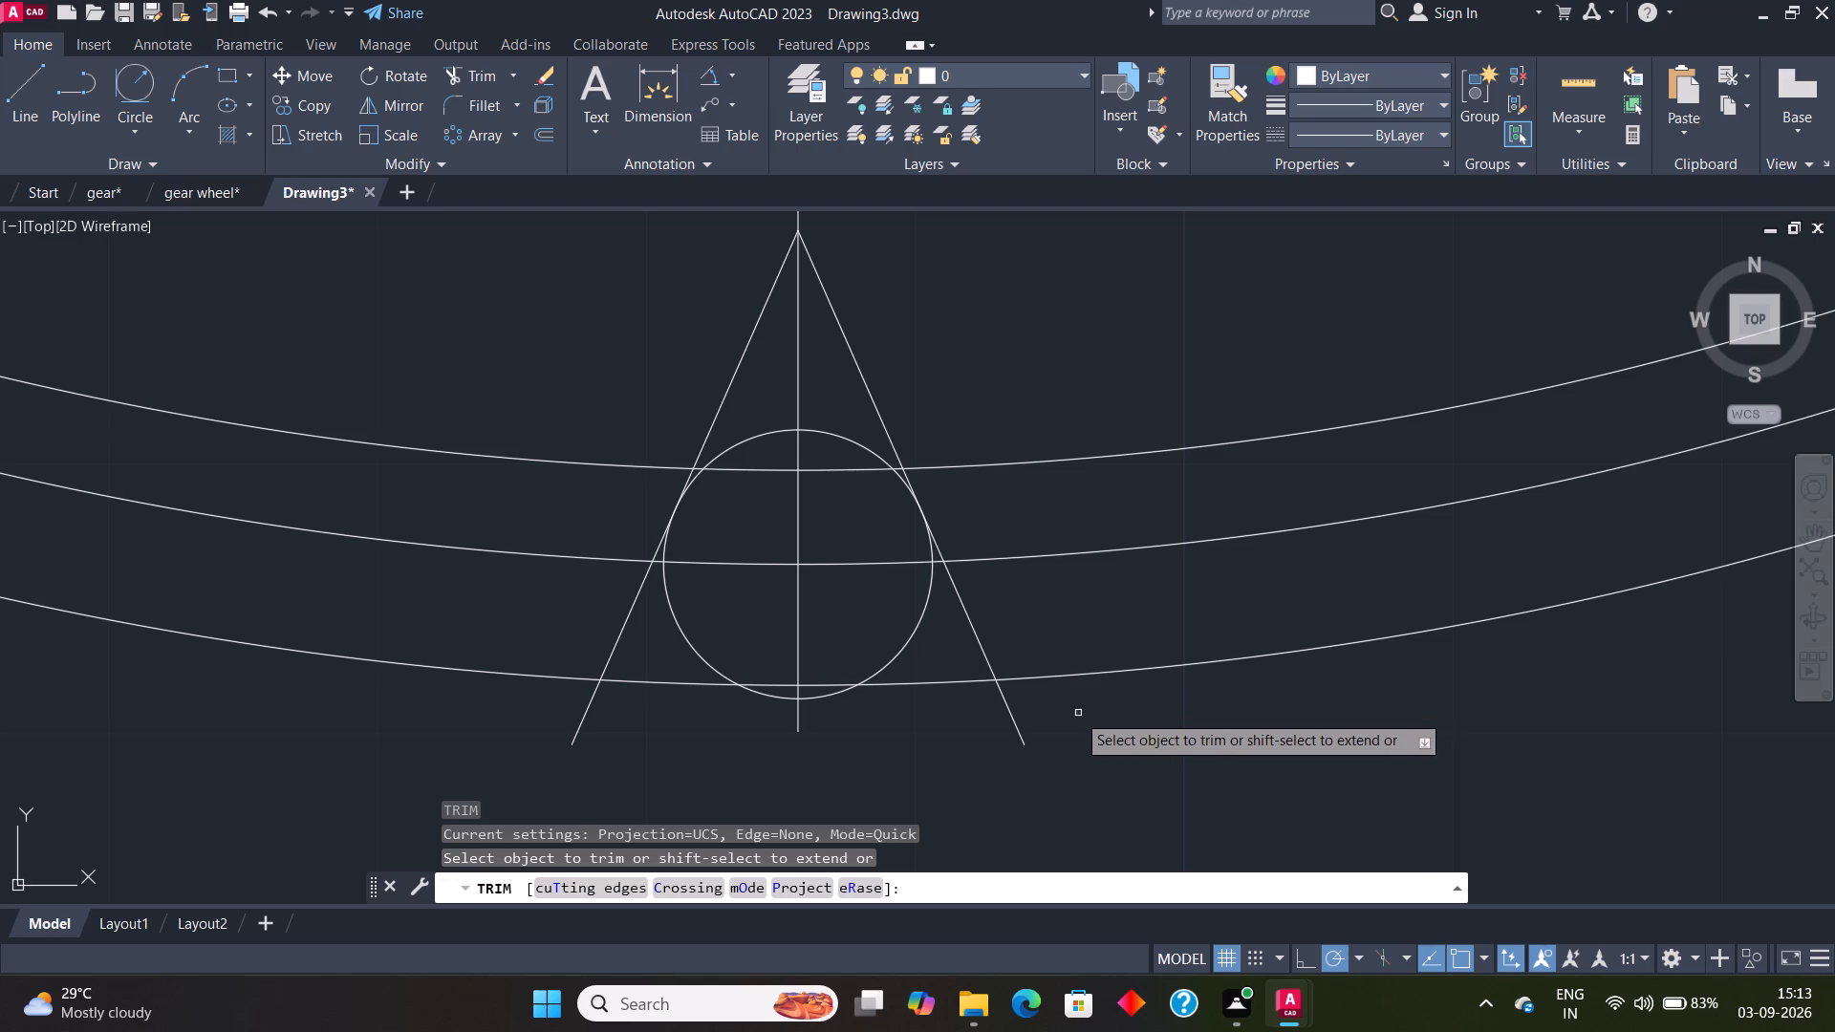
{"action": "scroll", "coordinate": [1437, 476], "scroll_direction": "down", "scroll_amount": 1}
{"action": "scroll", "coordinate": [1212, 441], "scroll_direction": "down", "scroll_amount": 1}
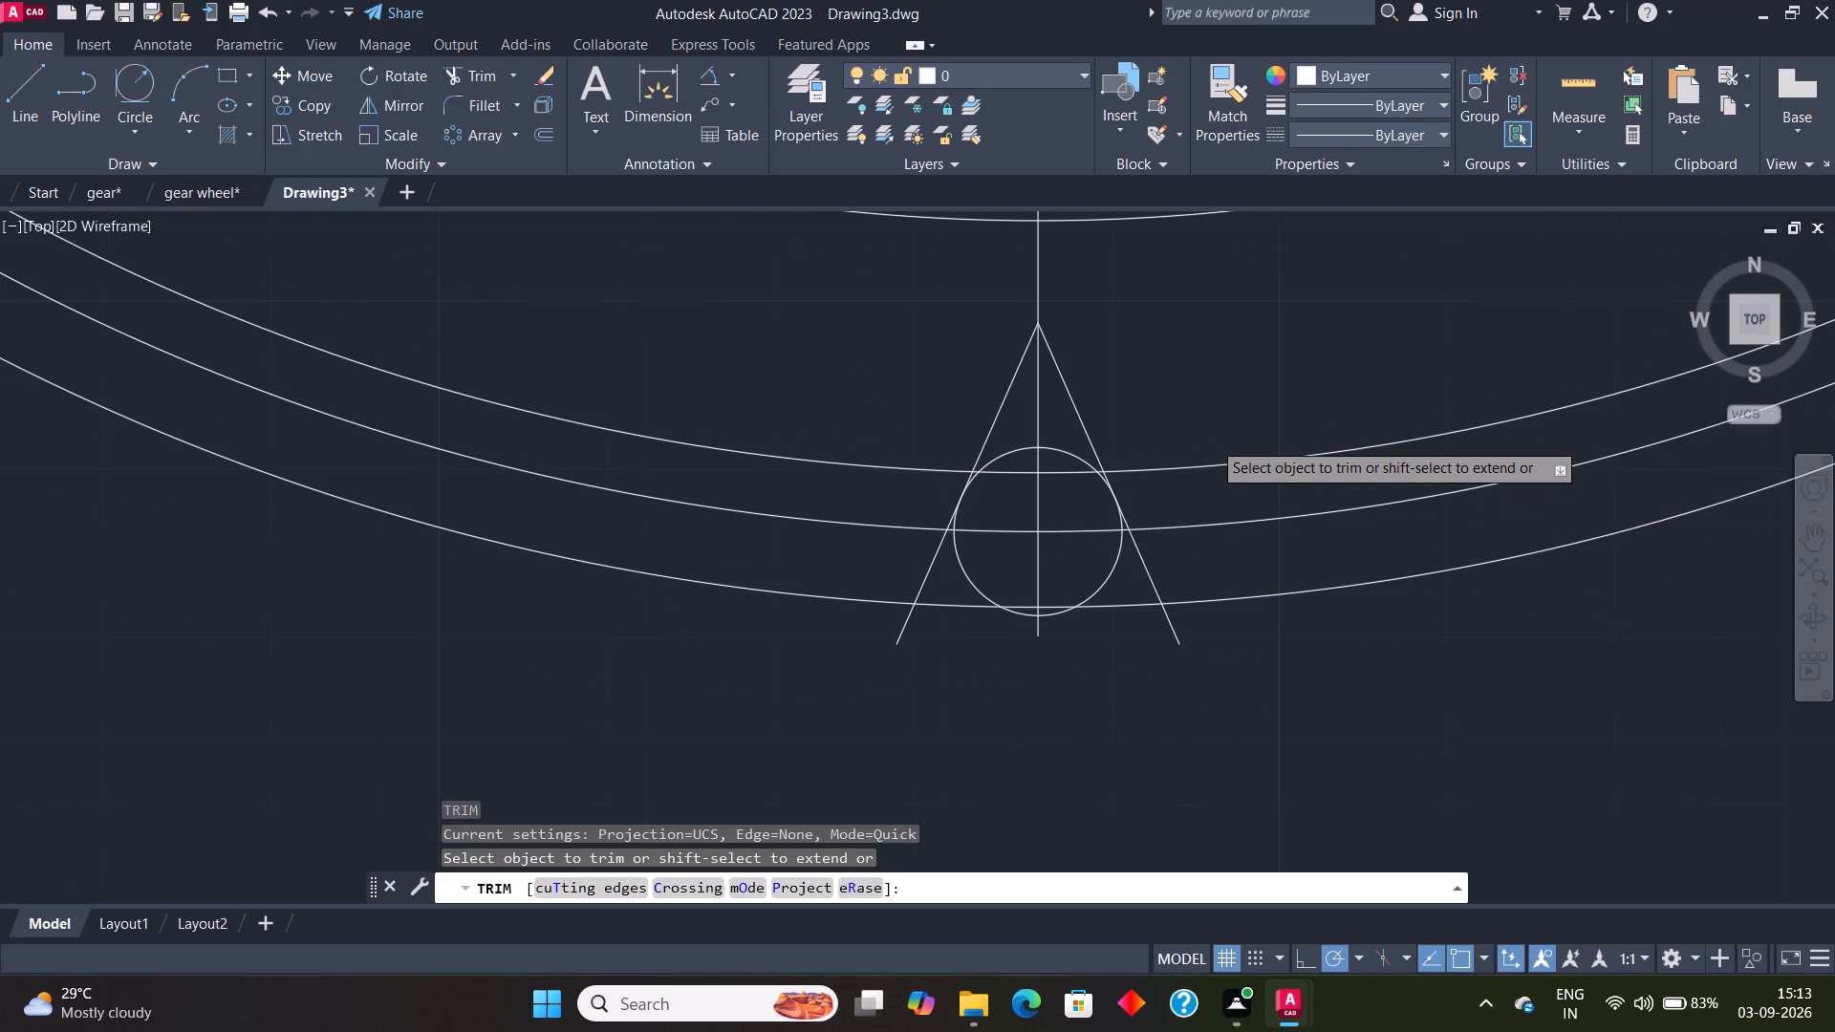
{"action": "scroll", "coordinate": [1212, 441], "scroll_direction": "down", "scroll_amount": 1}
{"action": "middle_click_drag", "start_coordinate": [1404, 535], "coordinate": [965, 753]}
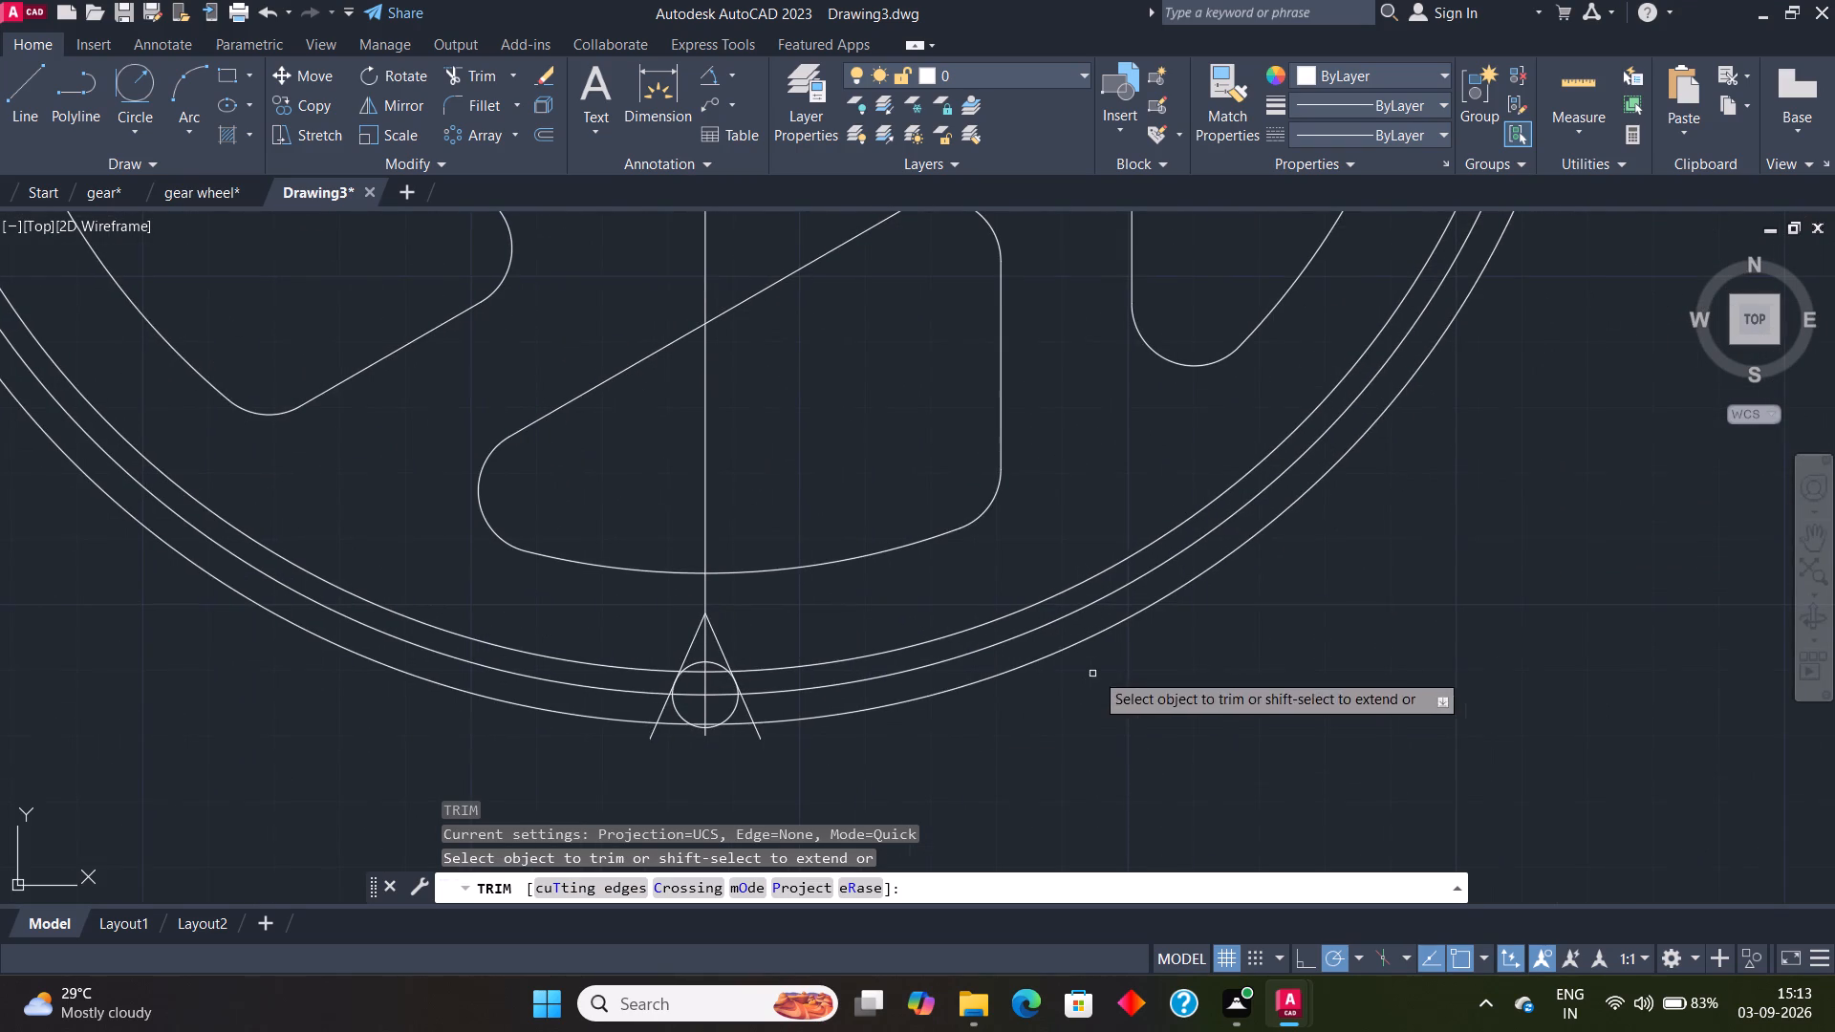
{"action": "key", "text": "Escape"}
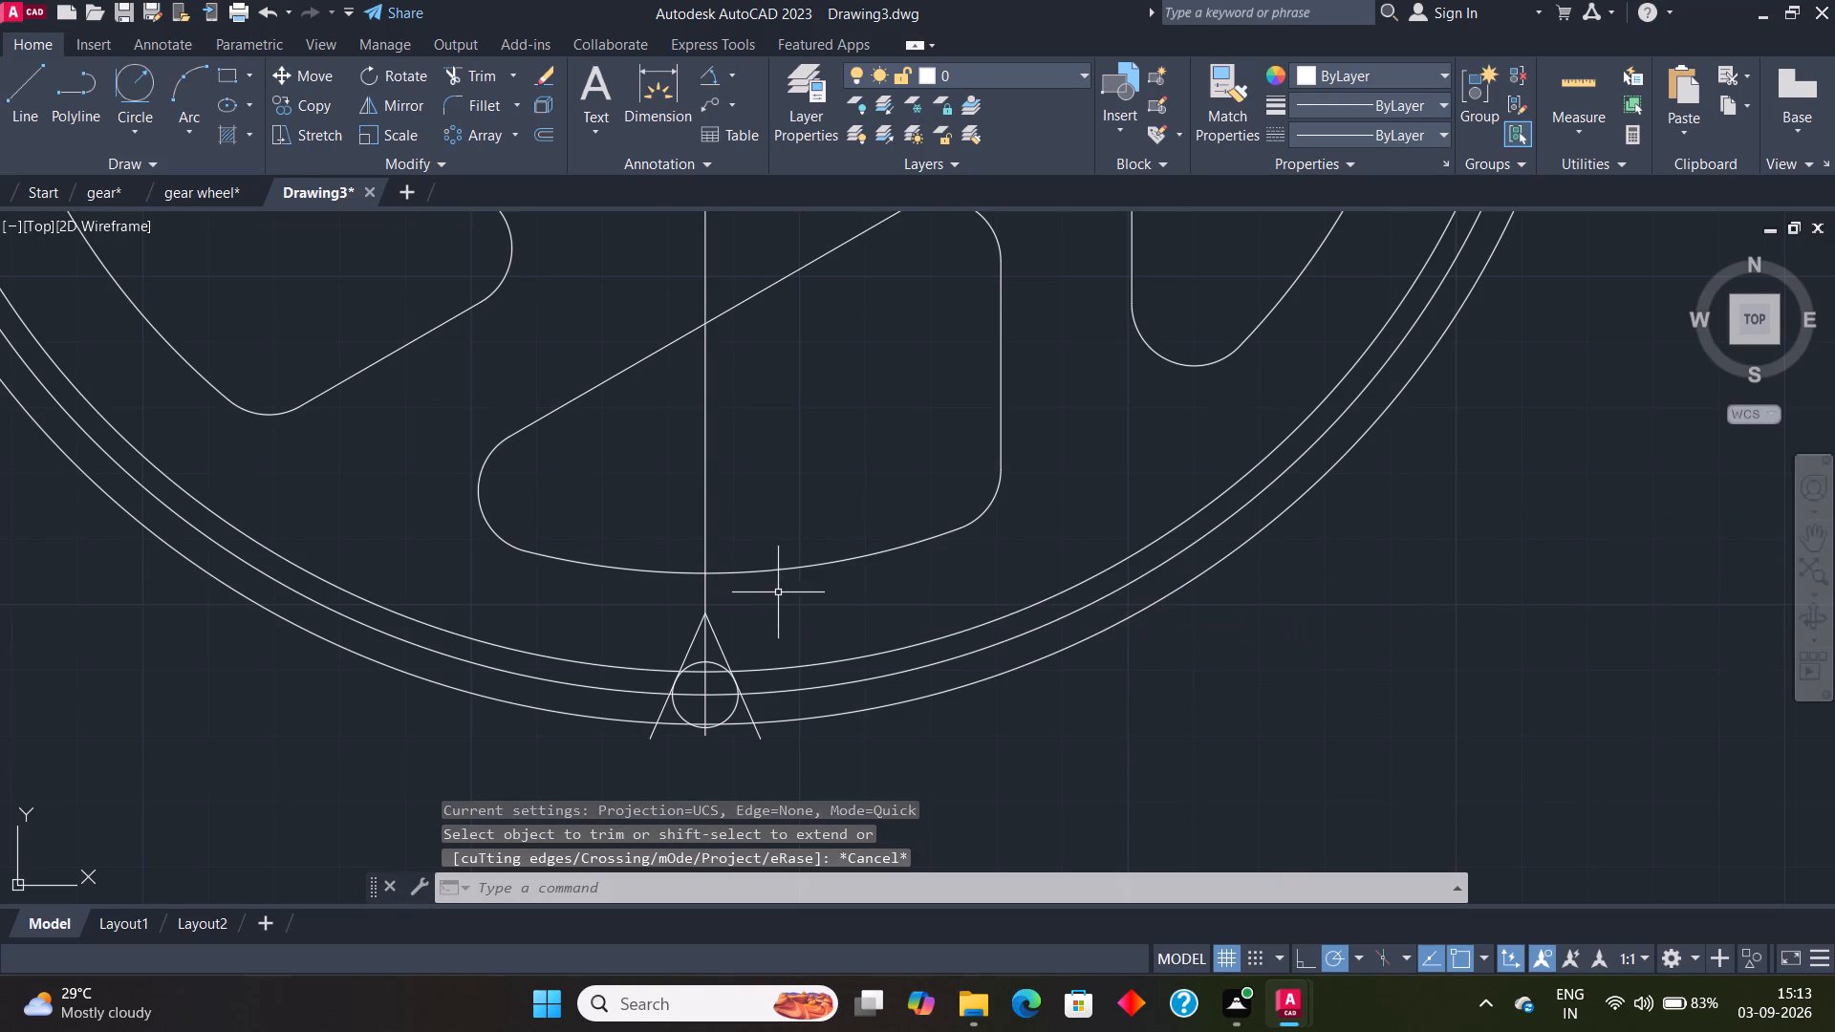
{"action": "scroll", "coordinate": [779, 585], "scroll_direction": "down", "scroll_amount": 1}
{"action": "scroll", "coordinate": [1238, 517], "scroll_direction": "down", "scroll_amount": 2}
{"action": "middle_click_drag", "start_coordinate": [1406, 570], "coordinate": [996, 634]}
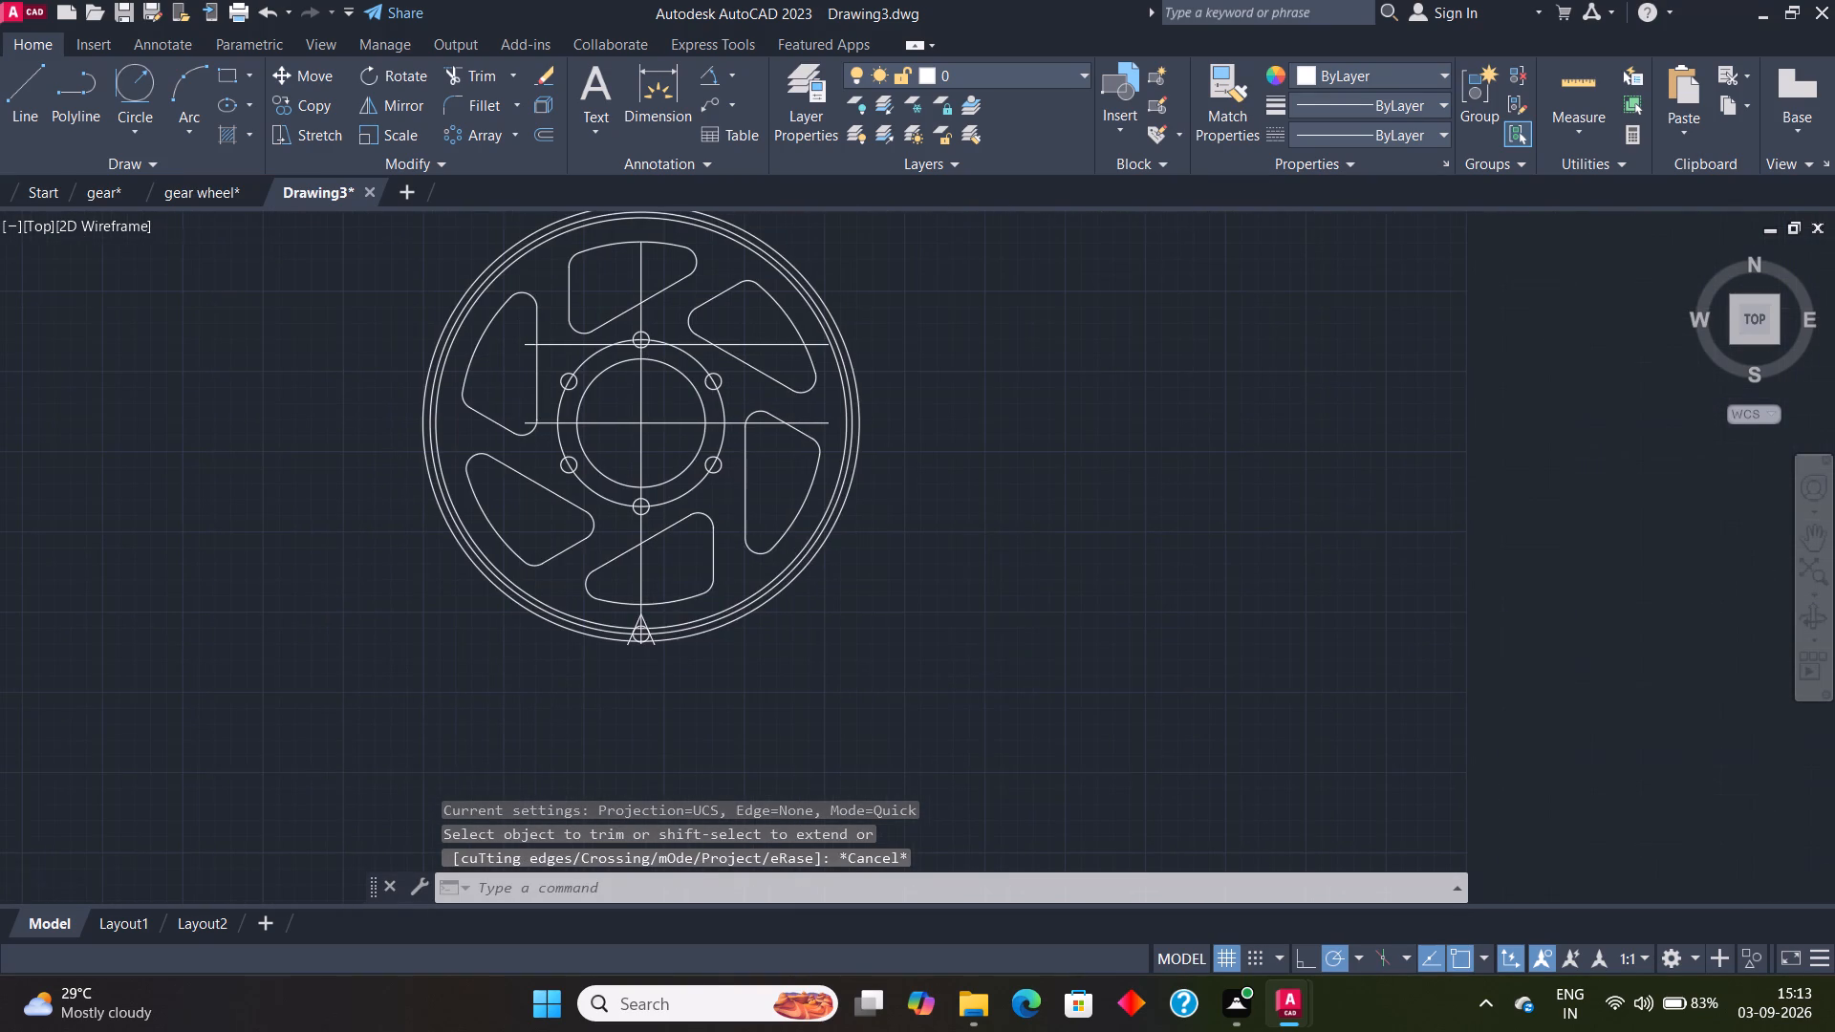
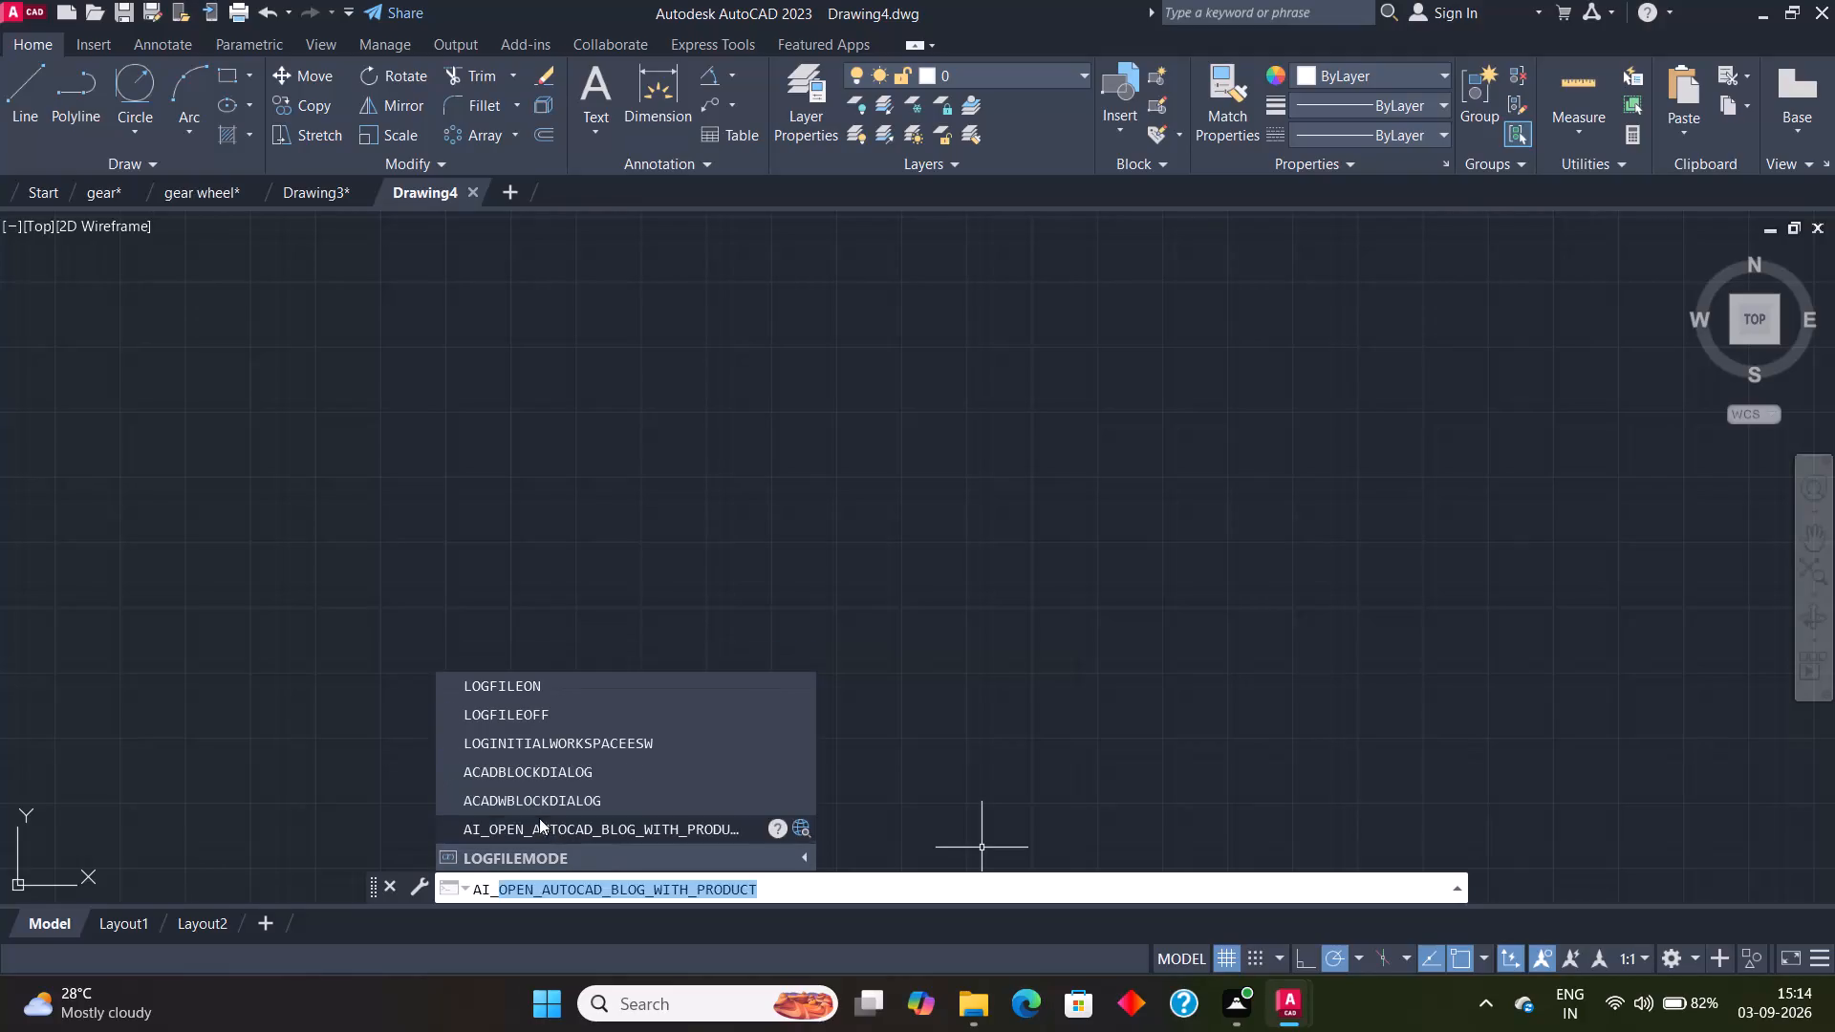
Run the LOGFILEON command to turn on log file recording for Drawing4.
{"action": "left_click", "coordinate": [548, 685]}
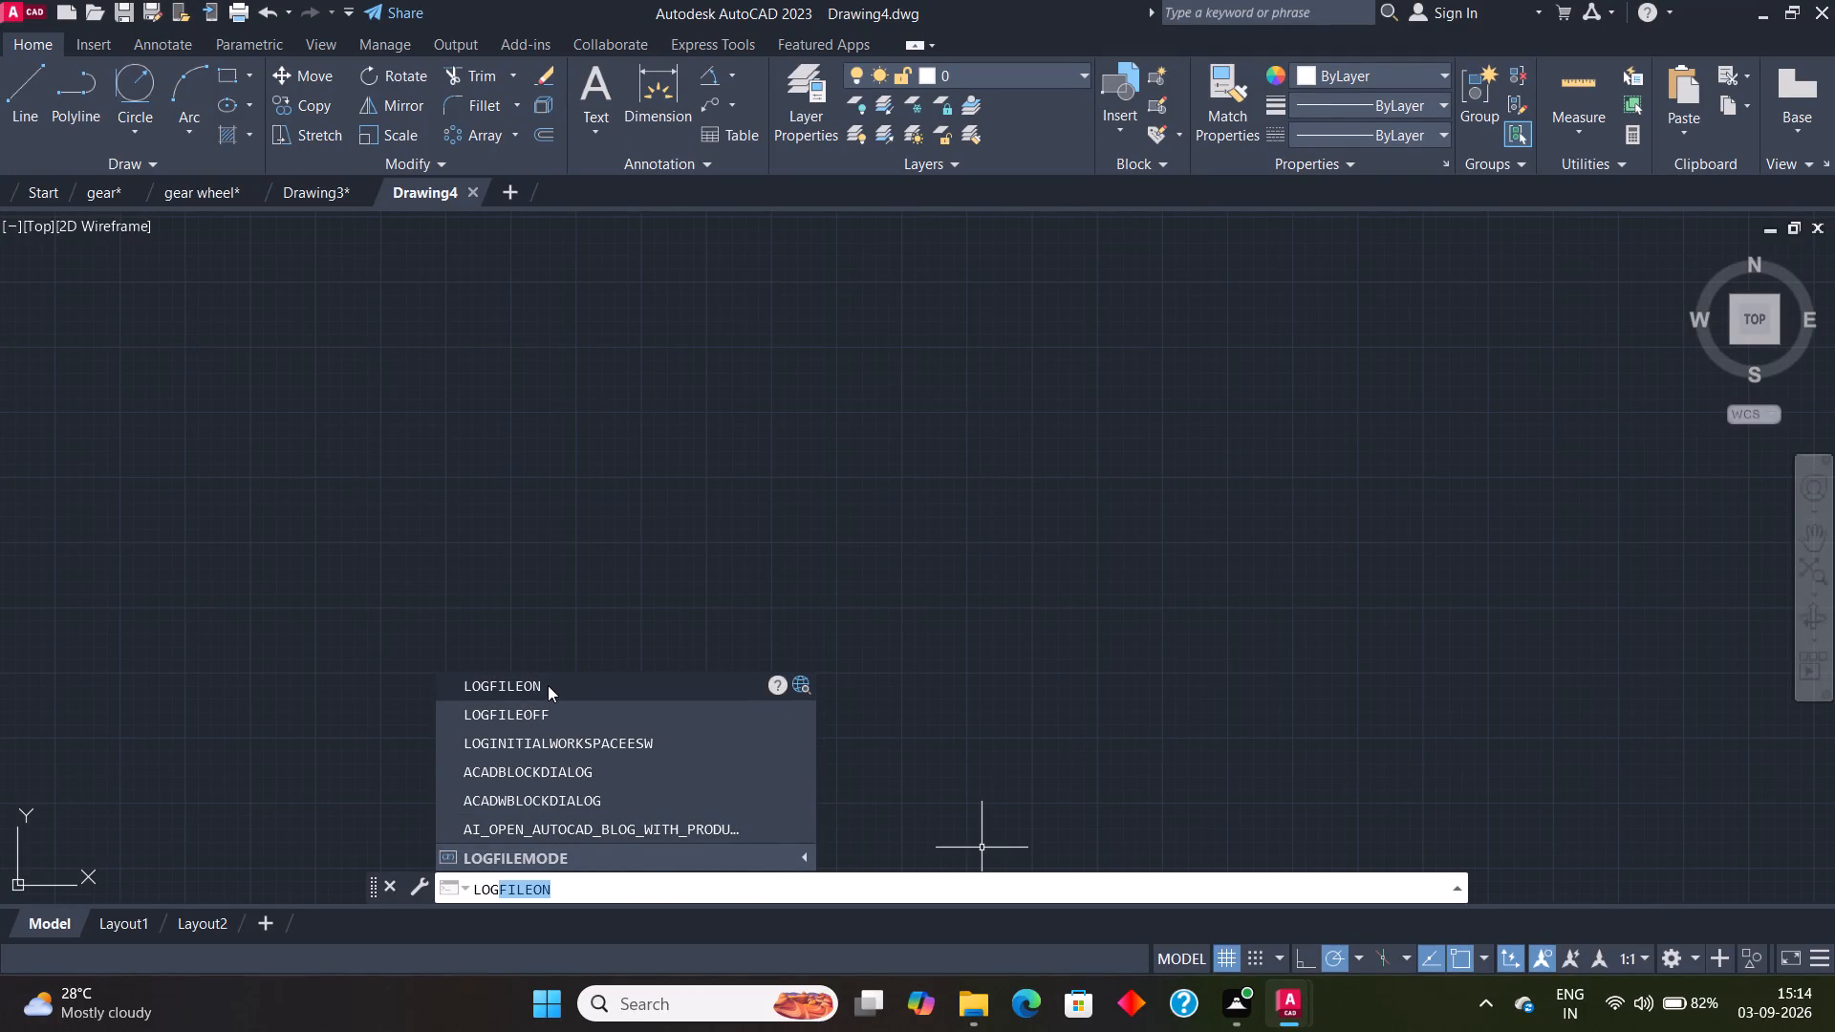
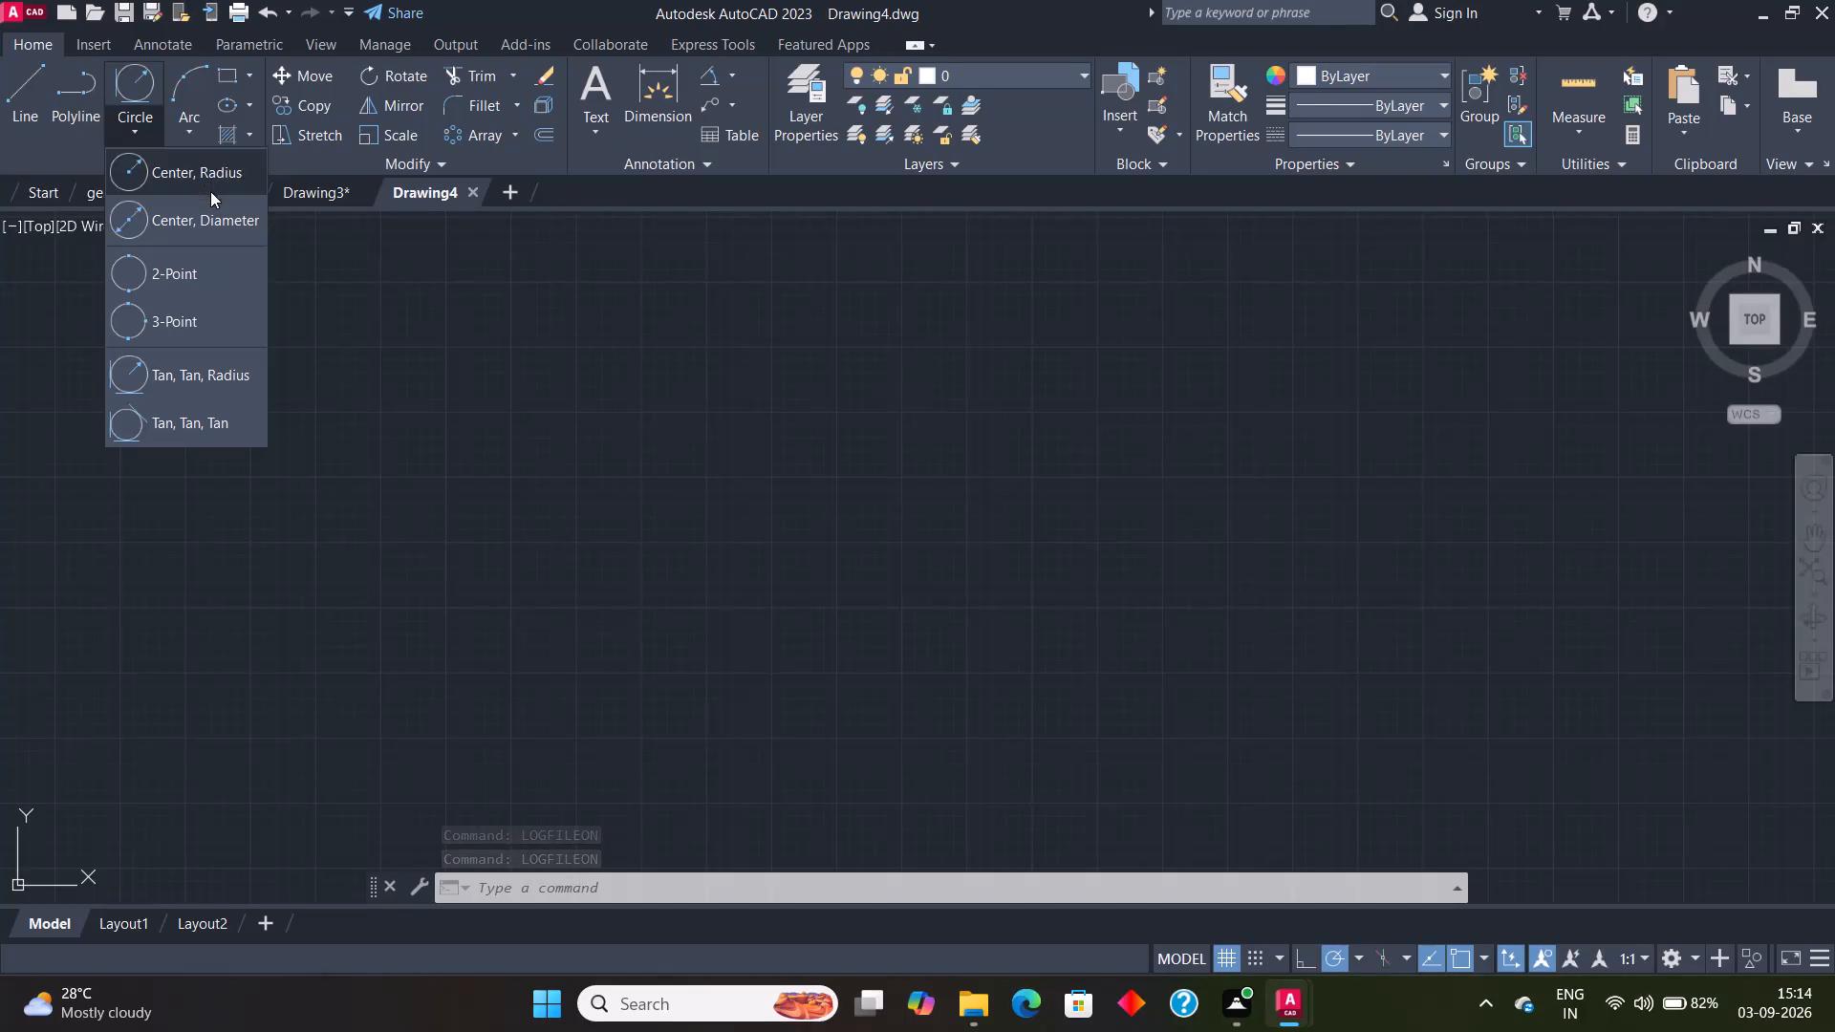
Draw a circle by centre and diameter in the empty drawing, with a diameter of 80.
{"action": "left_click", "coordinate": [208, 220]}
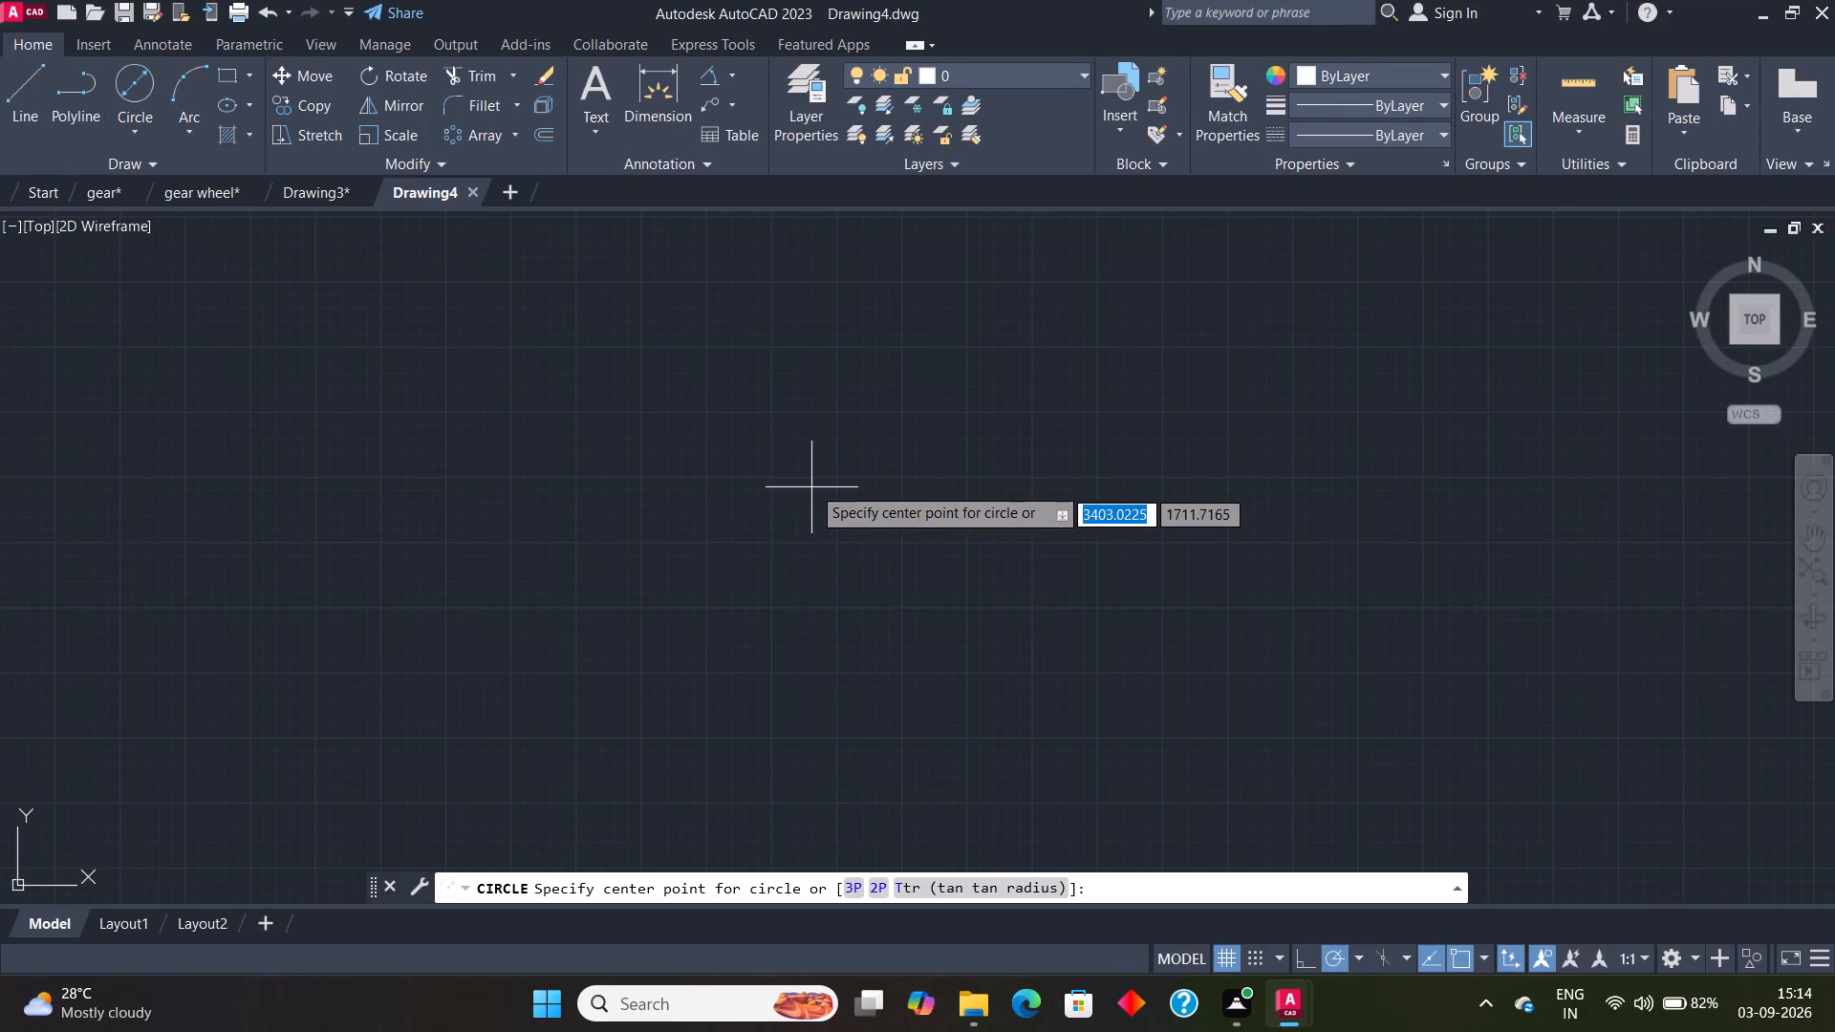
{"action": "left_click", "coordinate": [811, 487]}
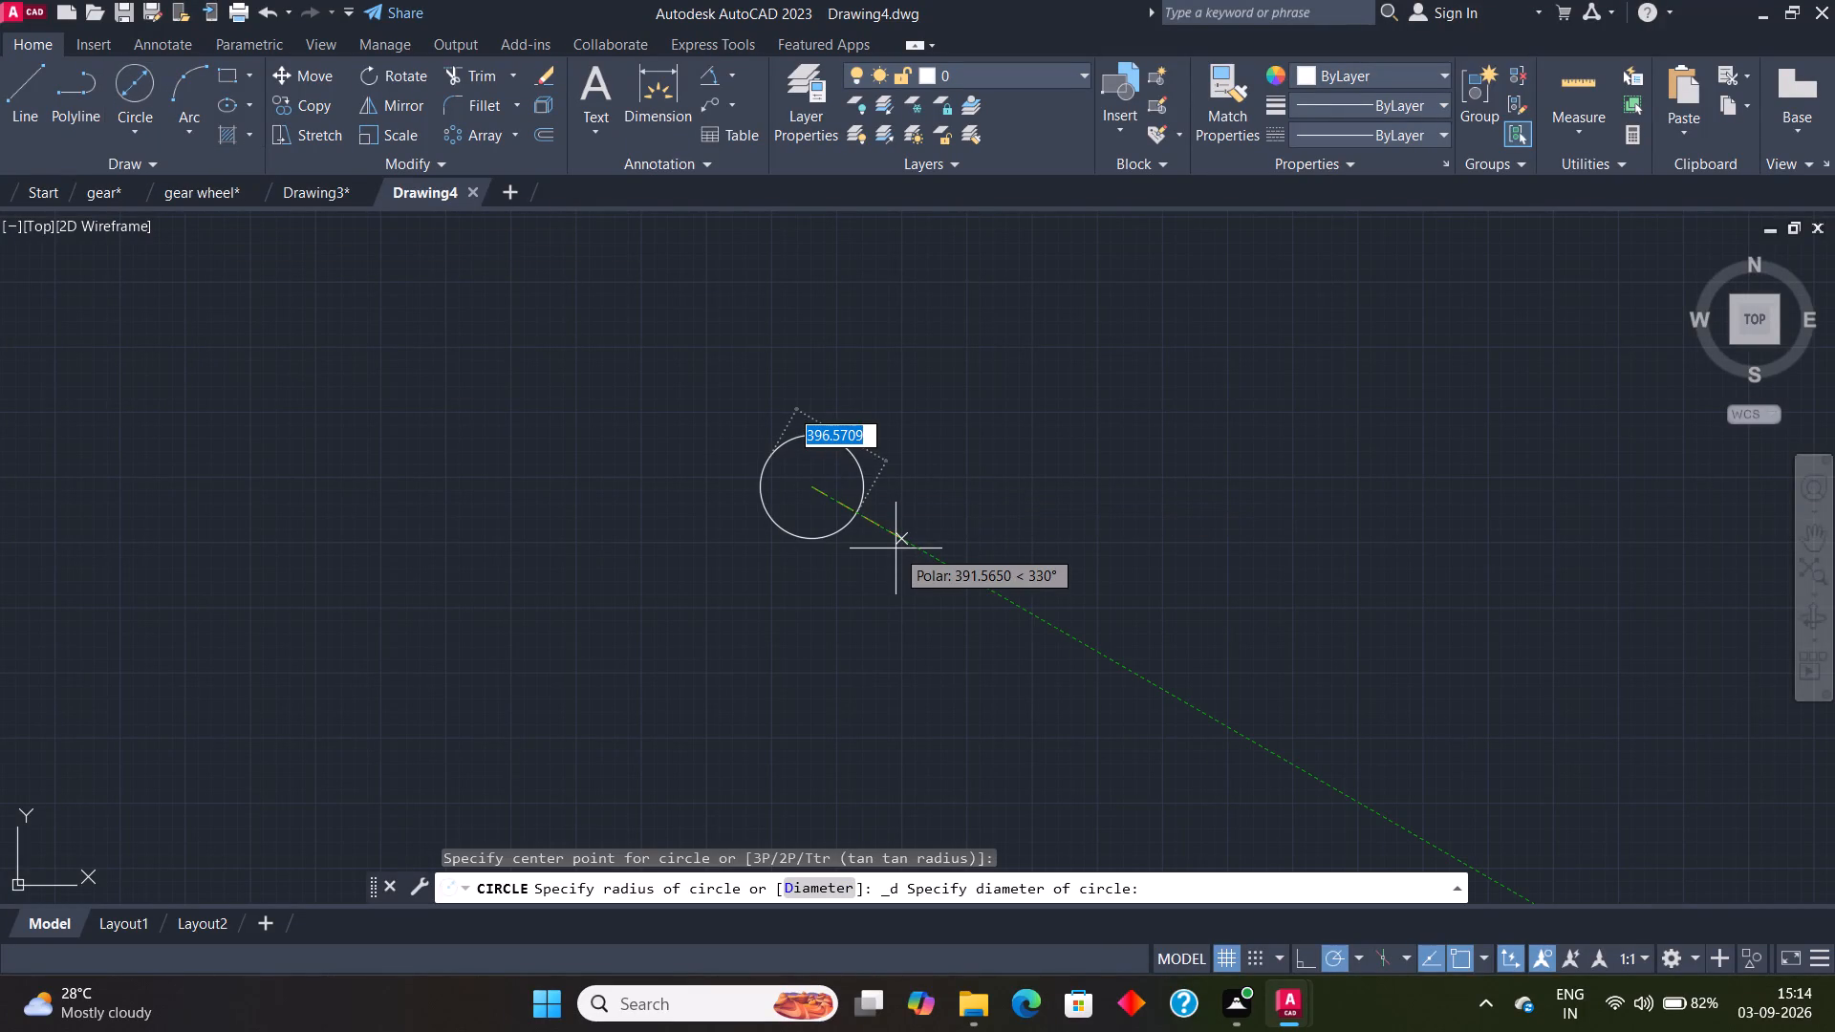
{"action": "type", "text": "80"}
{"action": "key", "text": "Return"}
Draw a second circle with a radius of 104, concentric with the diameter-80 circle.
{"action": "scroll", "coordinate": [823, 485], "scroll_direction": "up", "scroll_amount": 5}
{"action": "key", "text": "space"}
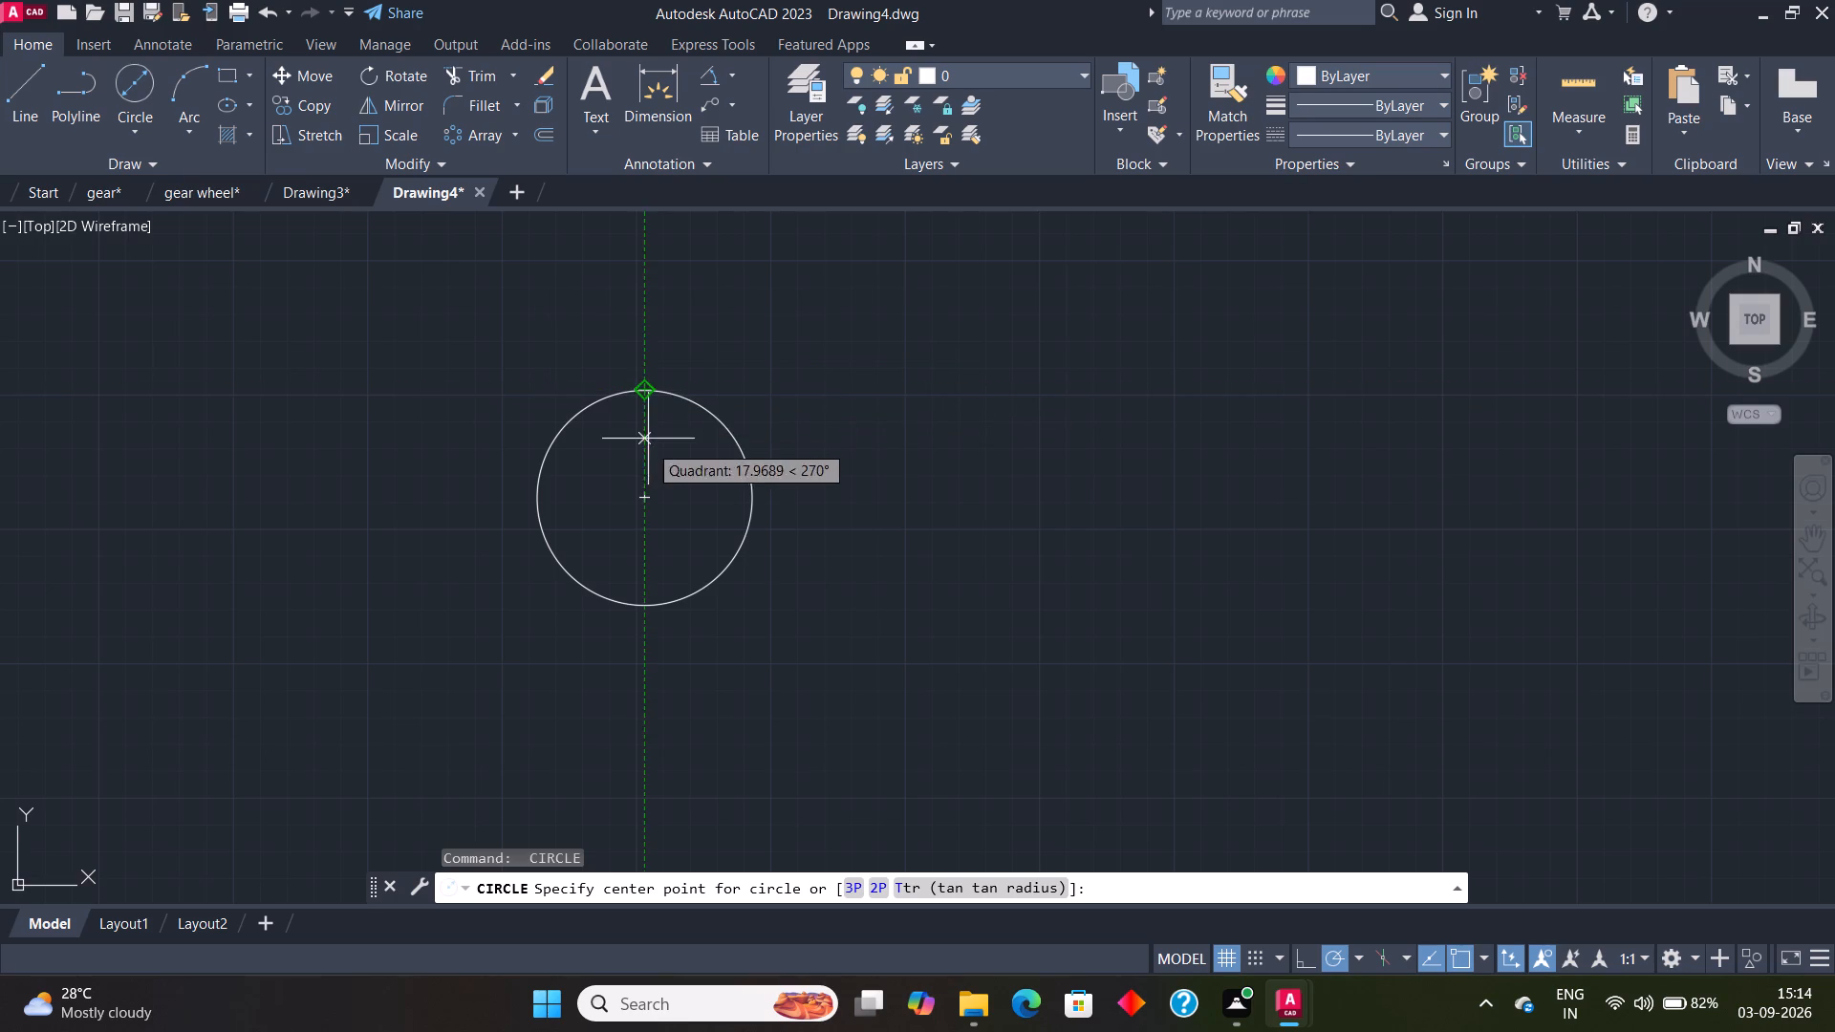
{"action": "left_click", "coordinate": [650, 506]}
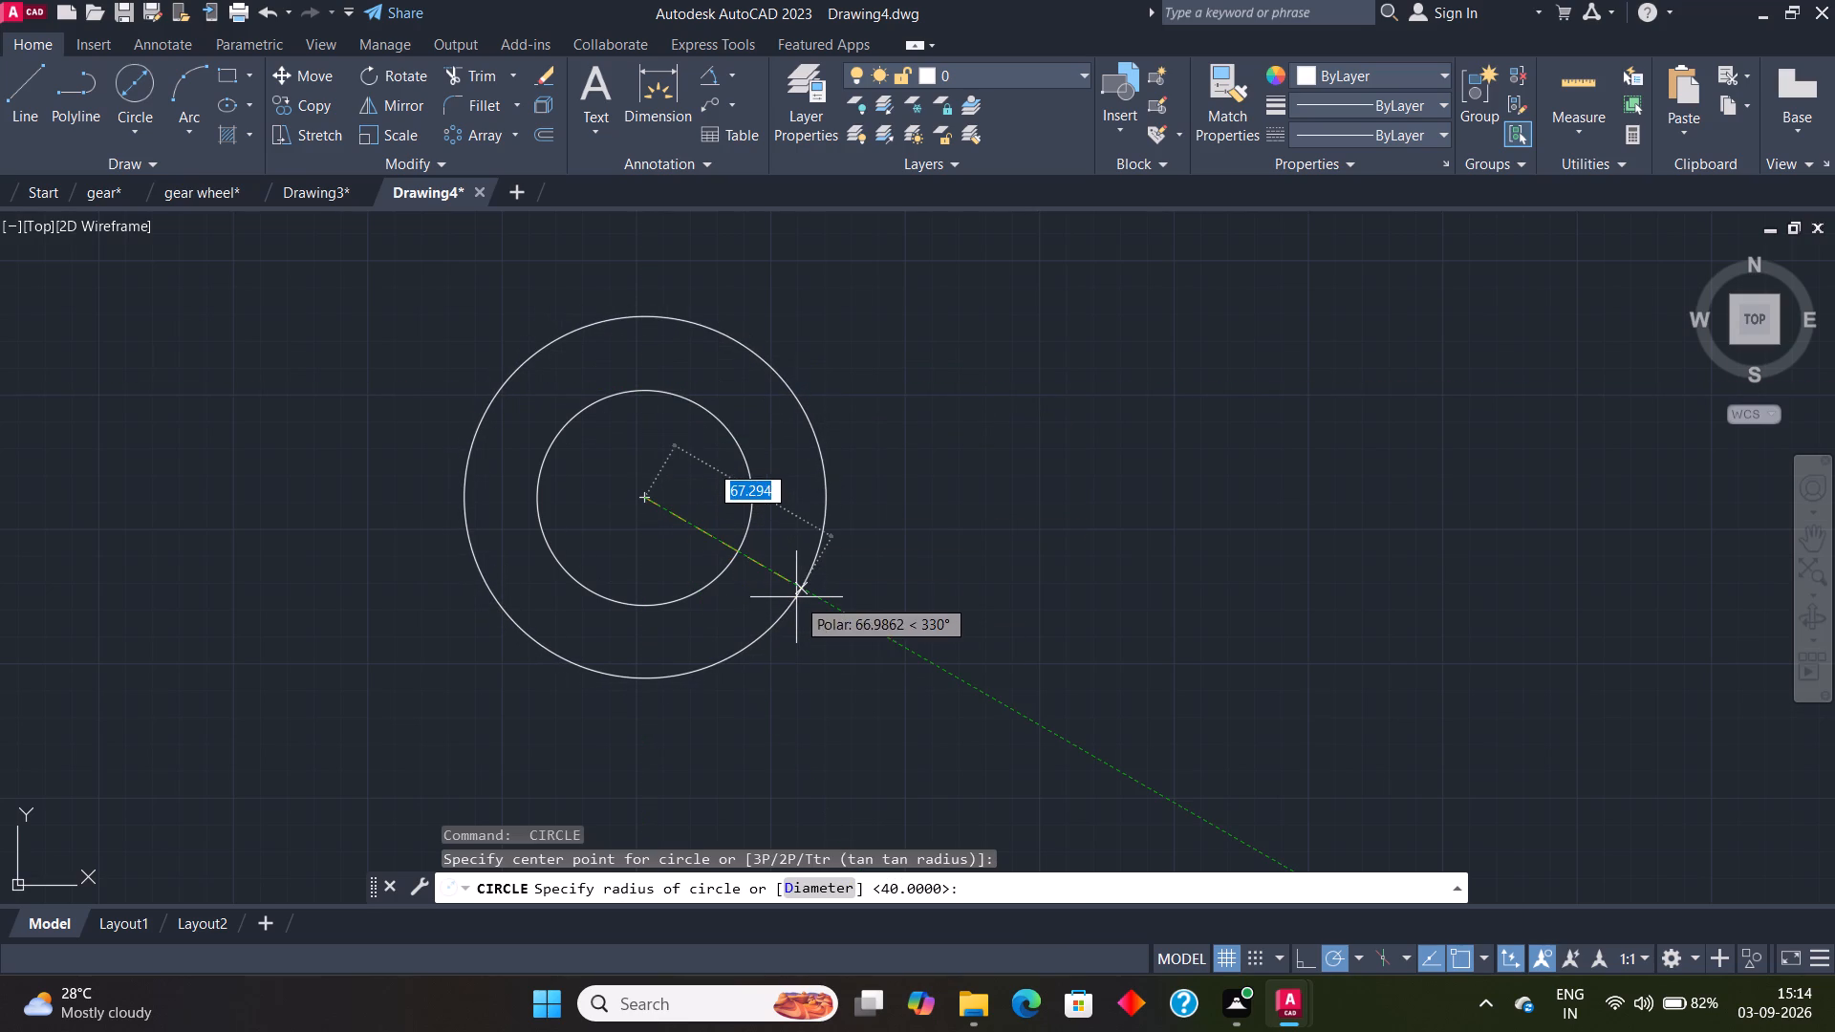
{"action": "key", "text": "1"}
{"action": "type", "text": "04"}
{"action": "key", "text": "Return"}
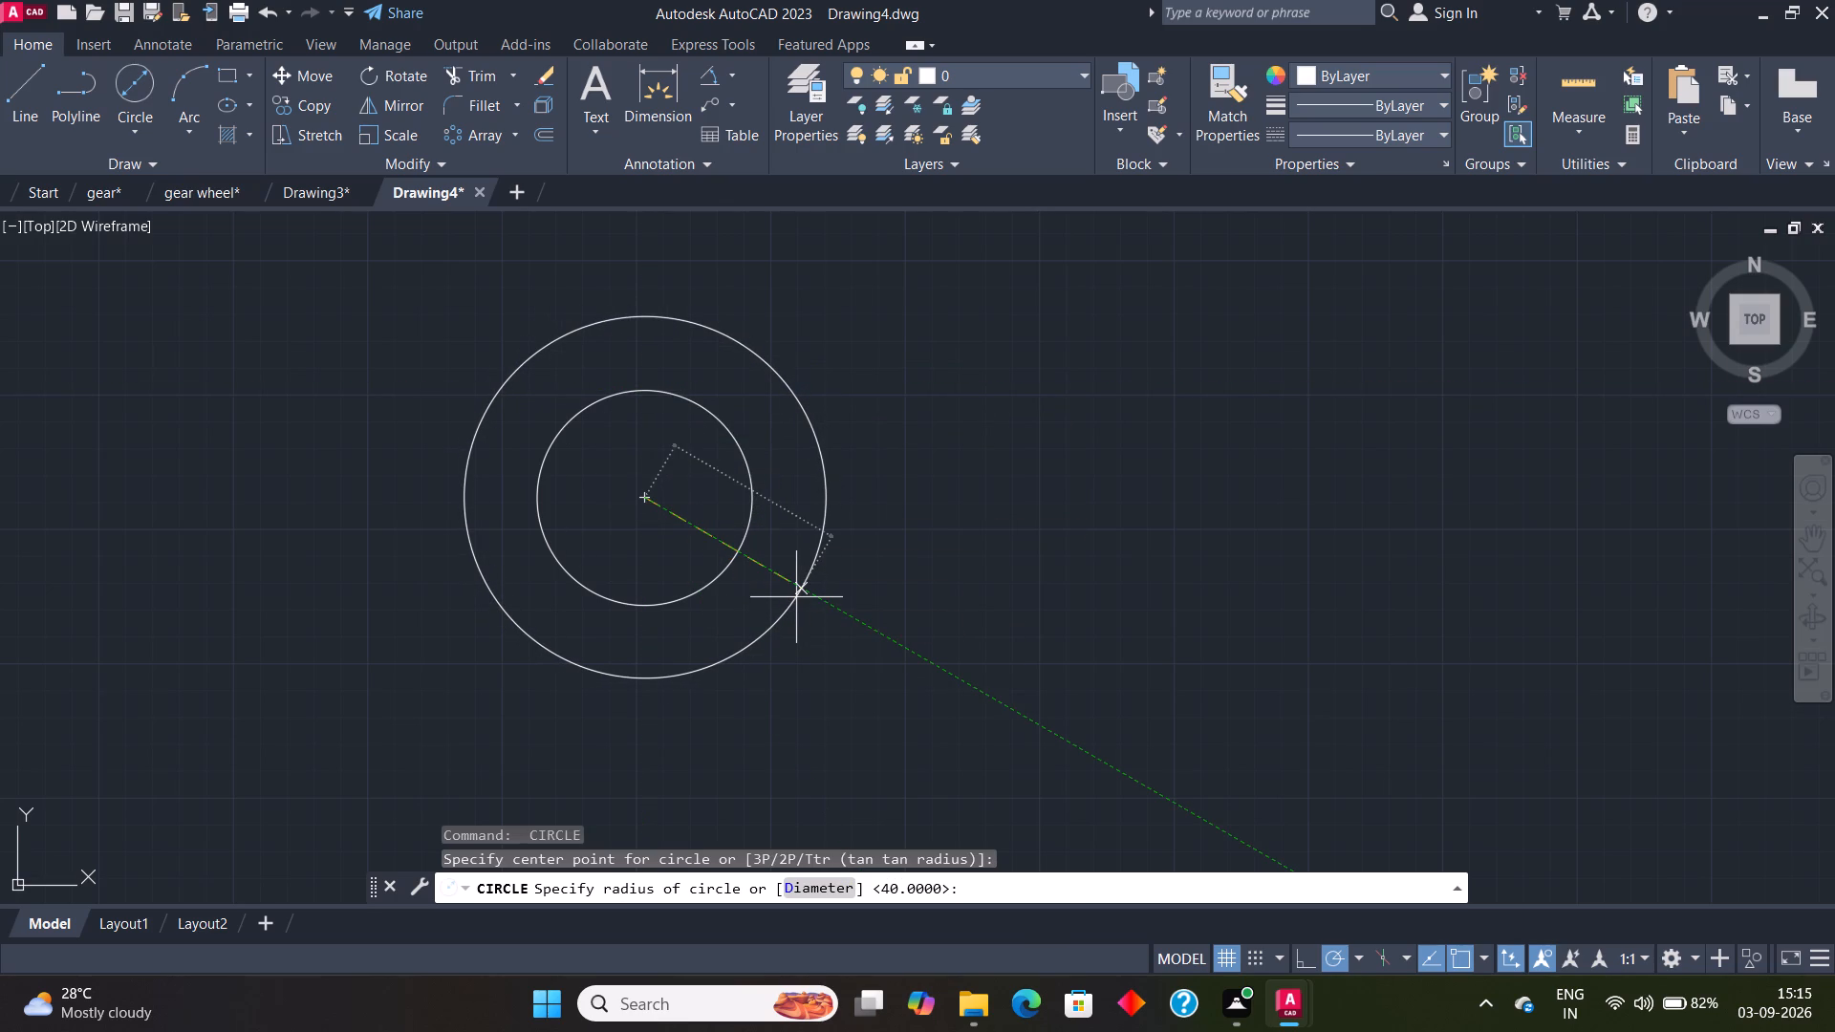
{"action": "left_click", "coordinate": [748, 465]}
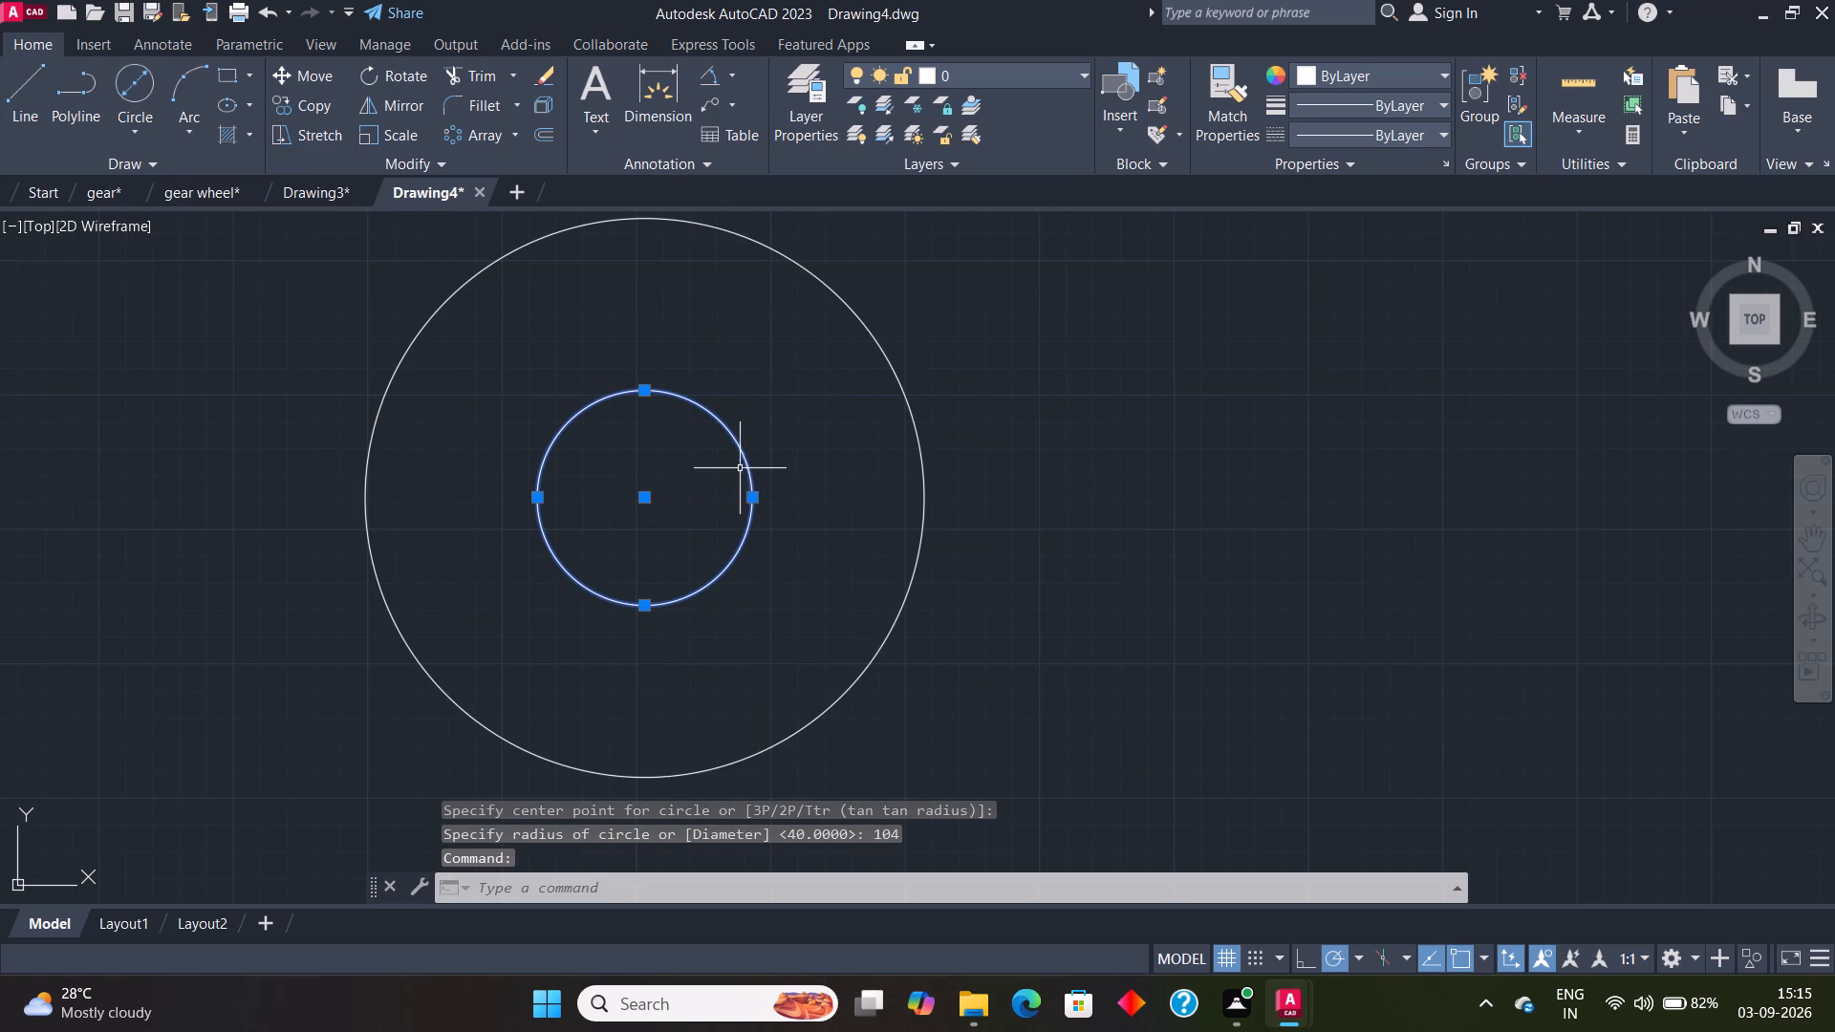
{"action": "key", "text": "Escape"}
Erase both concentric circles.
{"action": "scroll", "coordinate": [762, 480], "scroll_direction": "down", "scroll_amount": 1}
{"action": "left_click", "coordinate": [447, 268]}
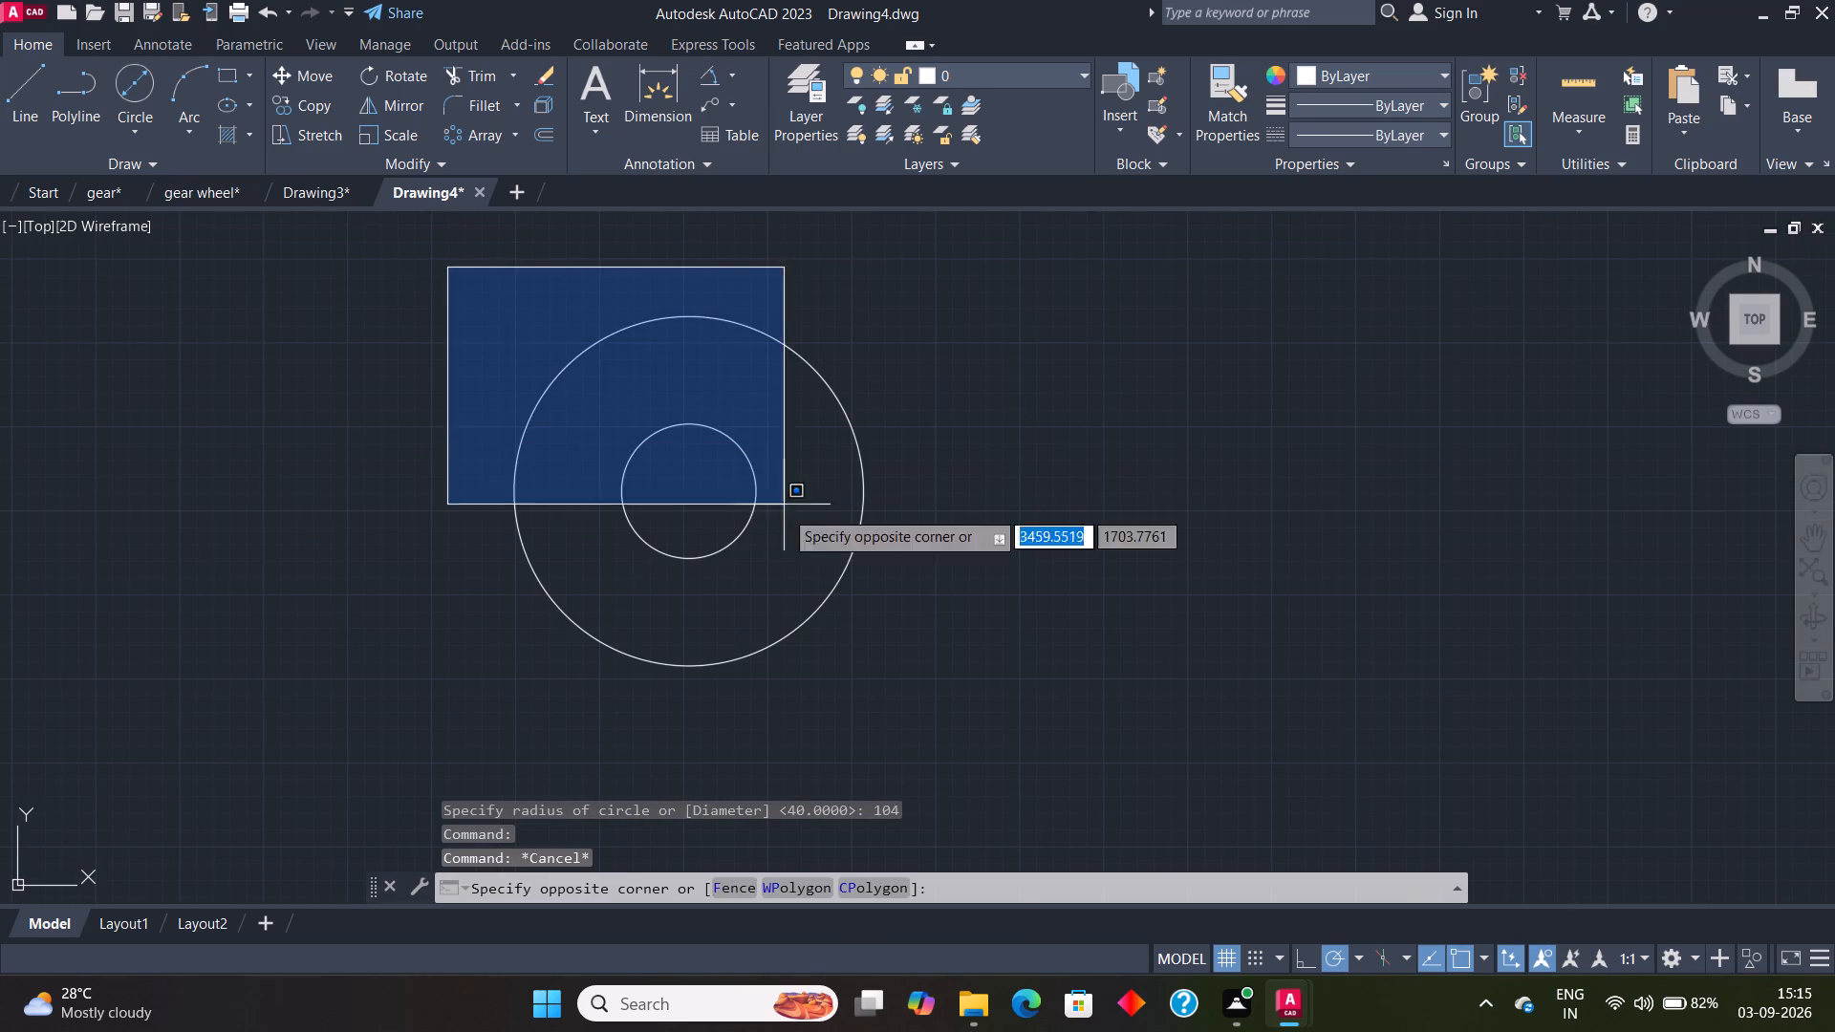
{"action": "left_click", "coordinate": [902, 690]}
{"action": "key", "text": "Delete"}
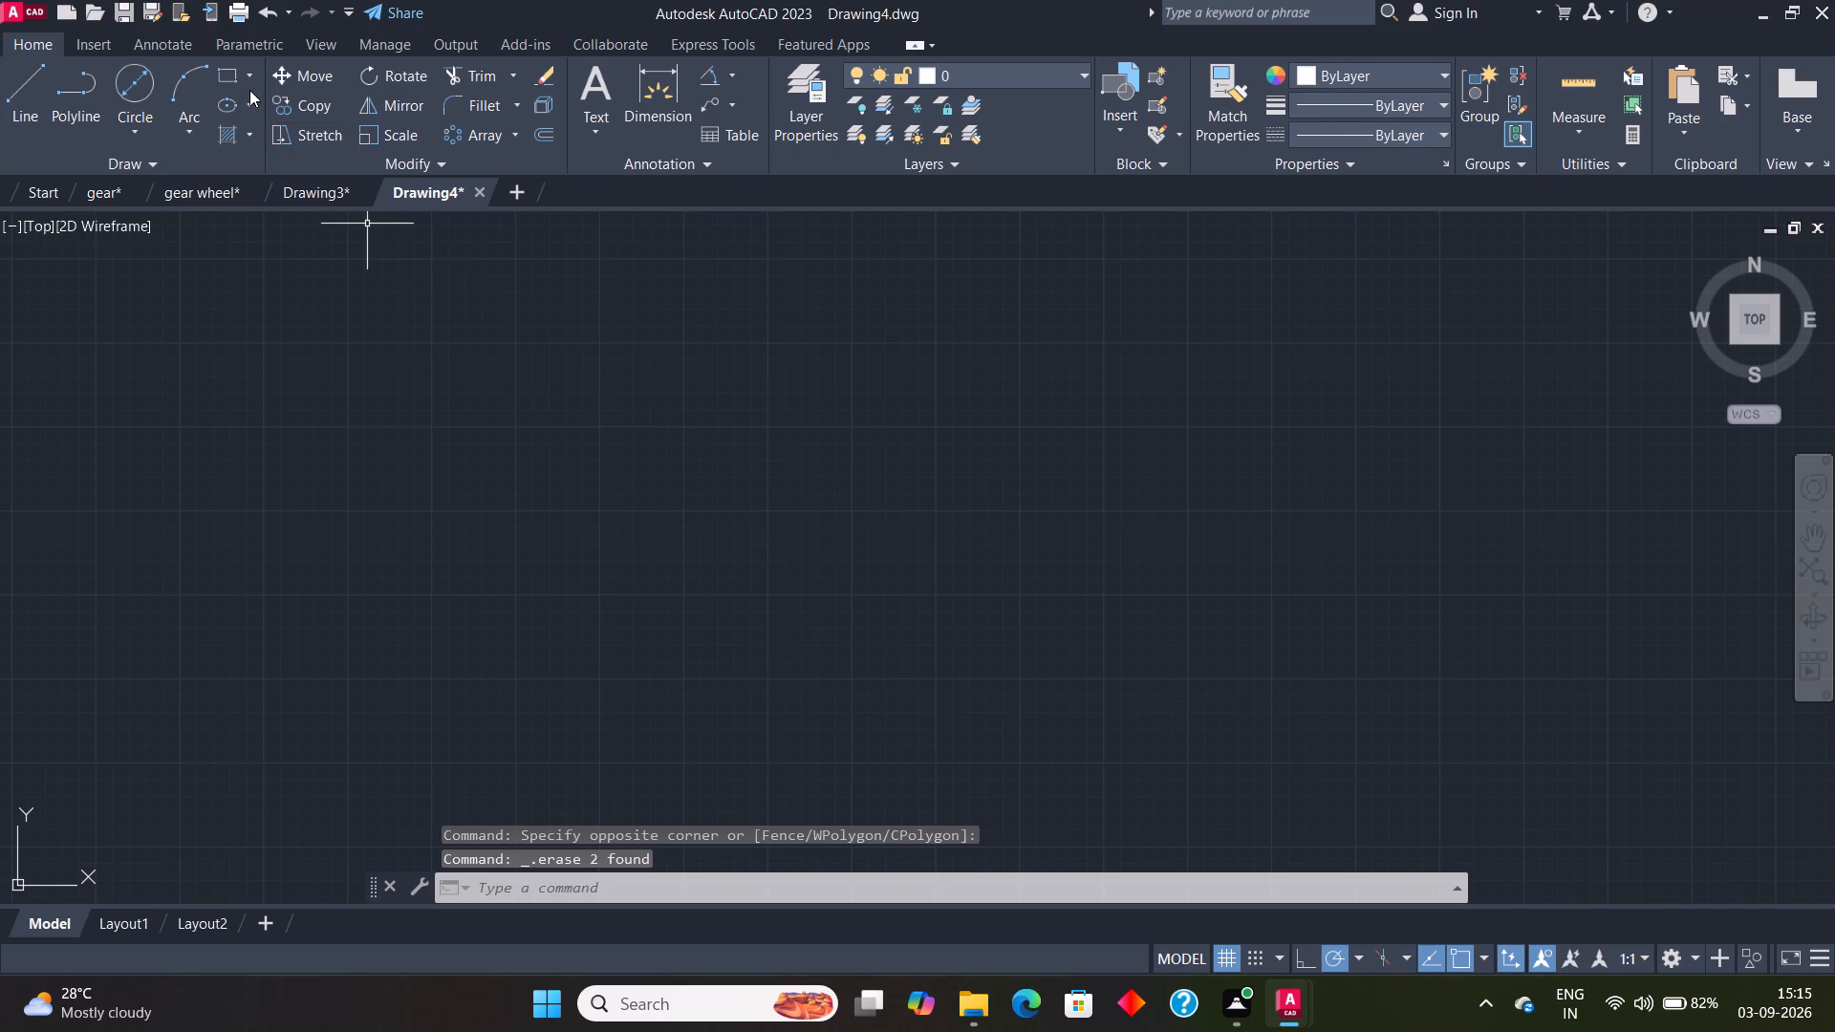
Draw a new circle by centre and diameter in the empty drawing, with a diameter of 80.
{"action": "left_click", "coordinate": [131, 100]}
{"action": "left_click", "coordinate": [770, 431]}
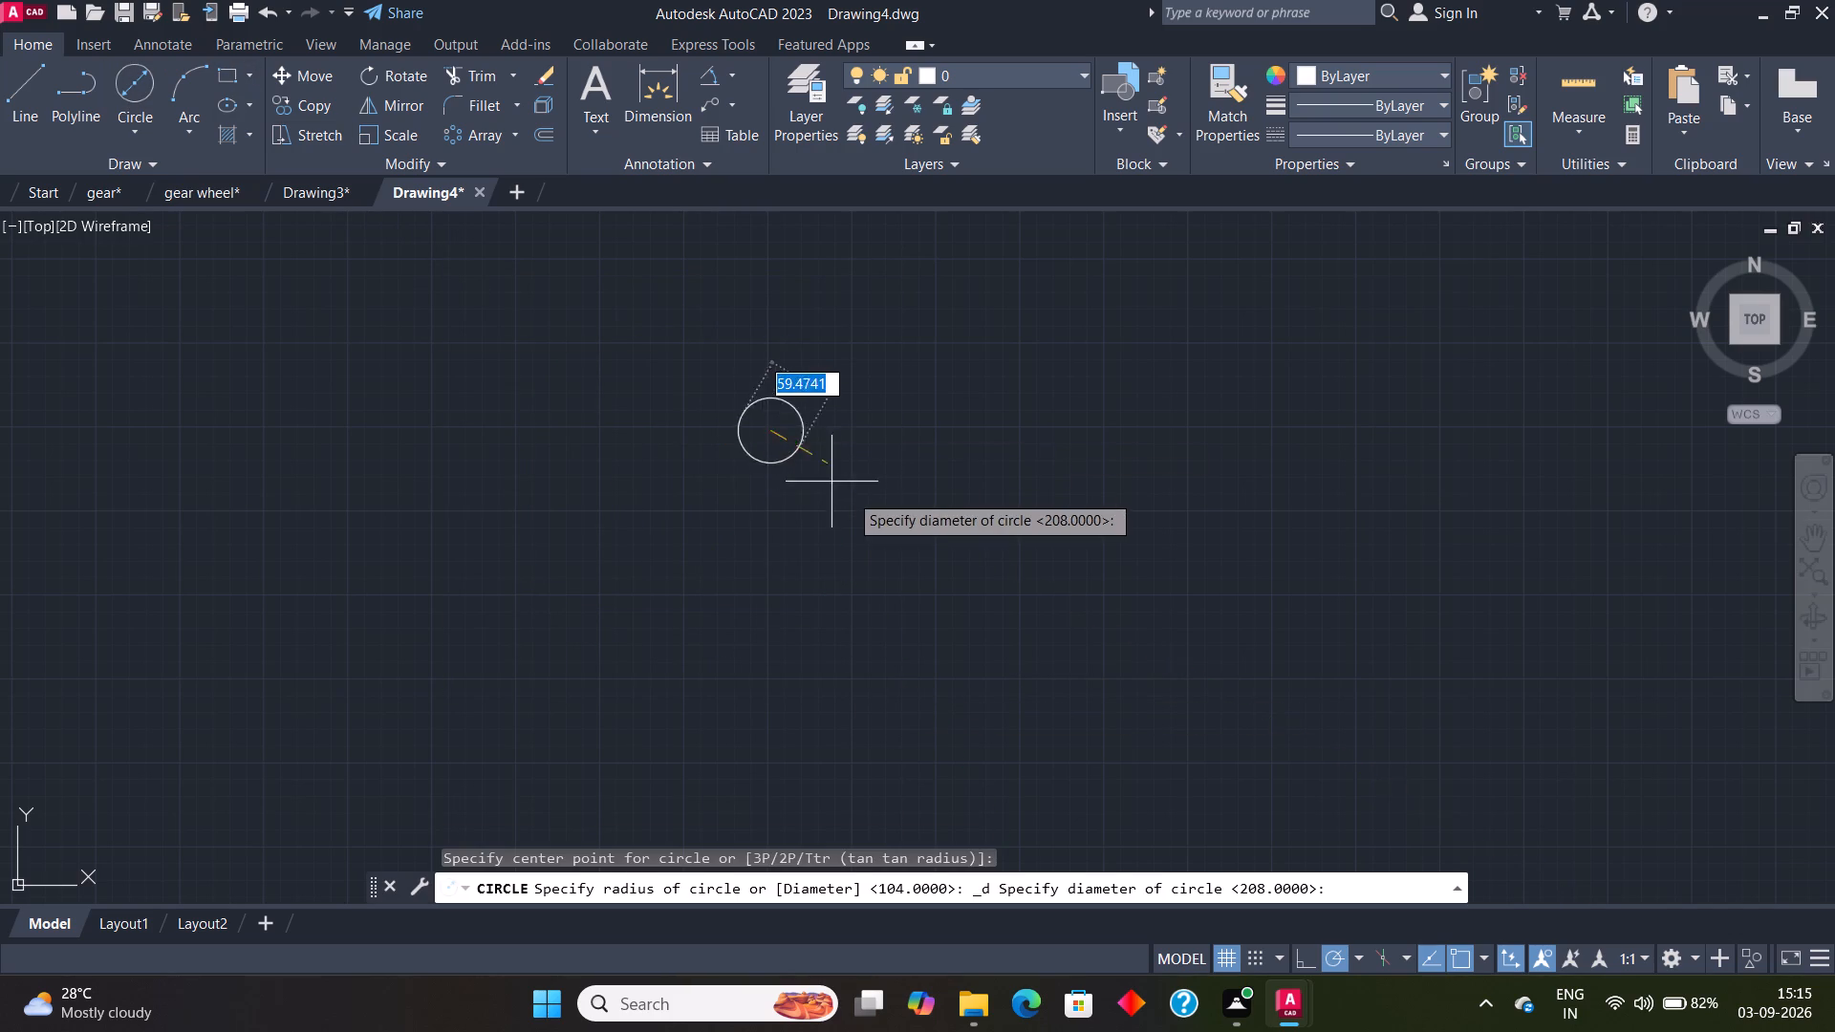
{"action": "key", "text": "d"}
{"action": "key", "text": "Return"}
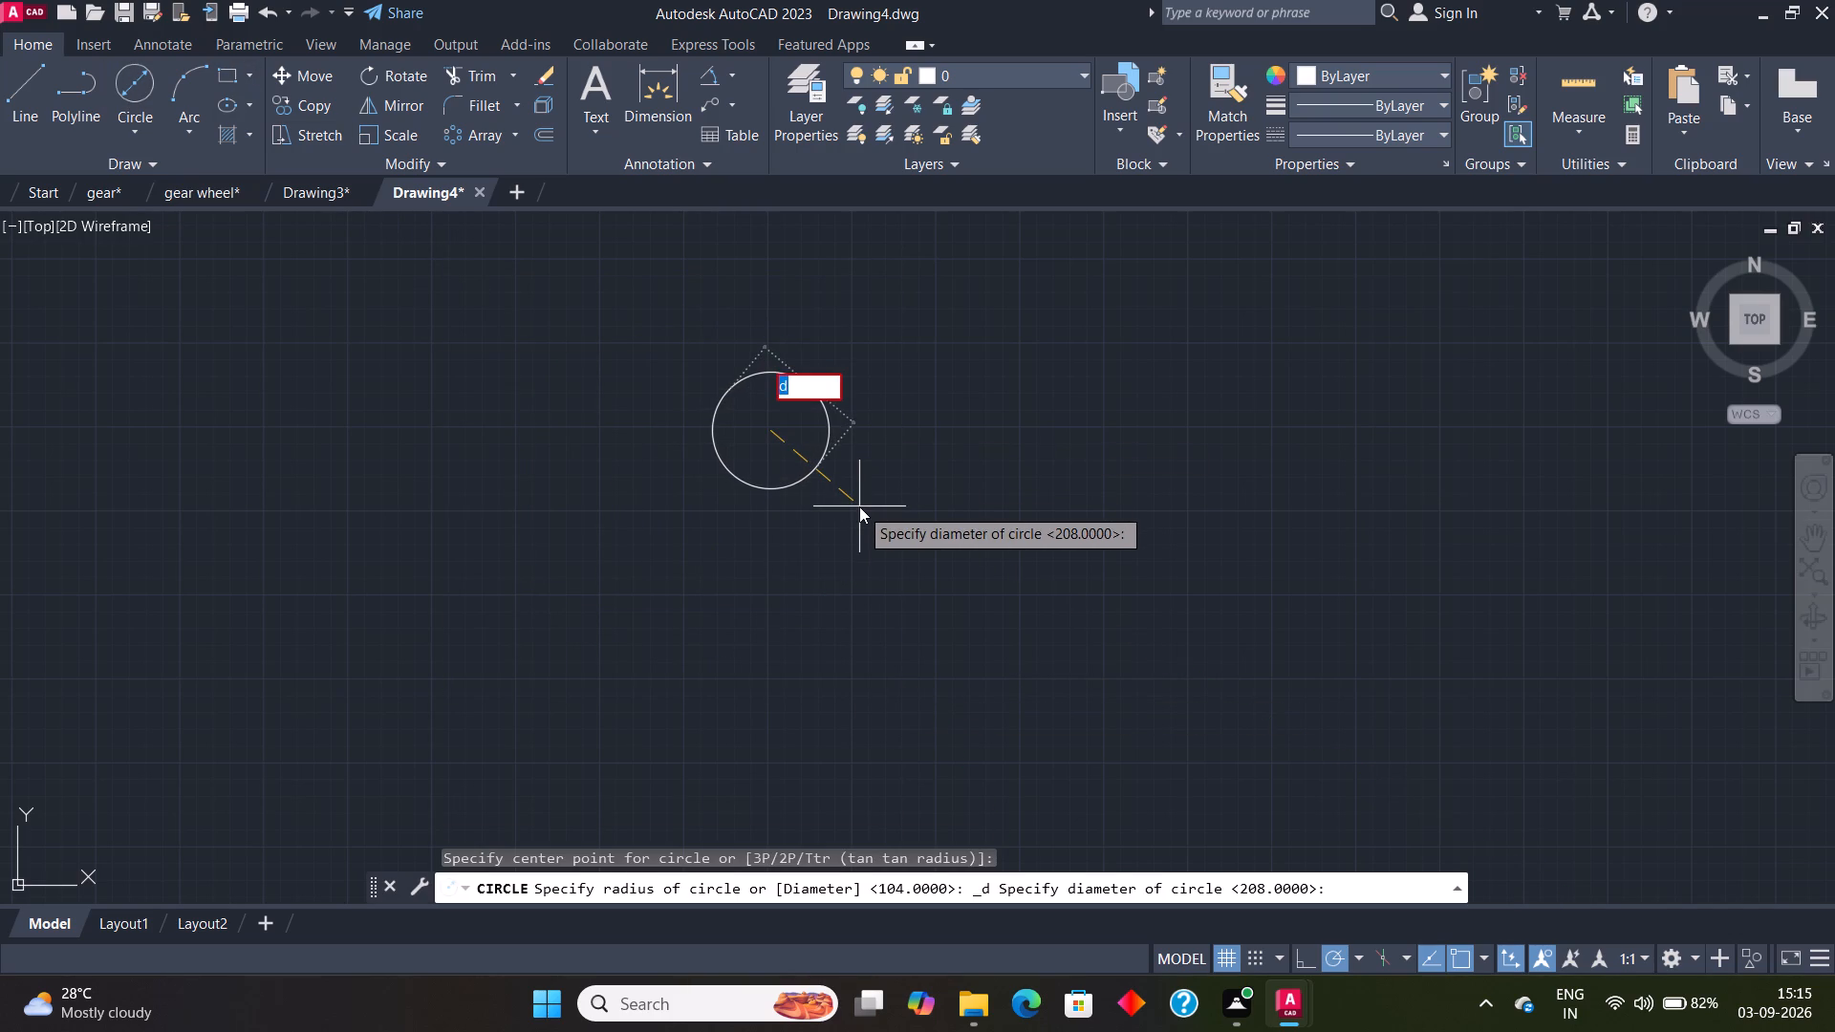
{"action": "type", "text": "80"}
{"action": "key", "text": "Return"}
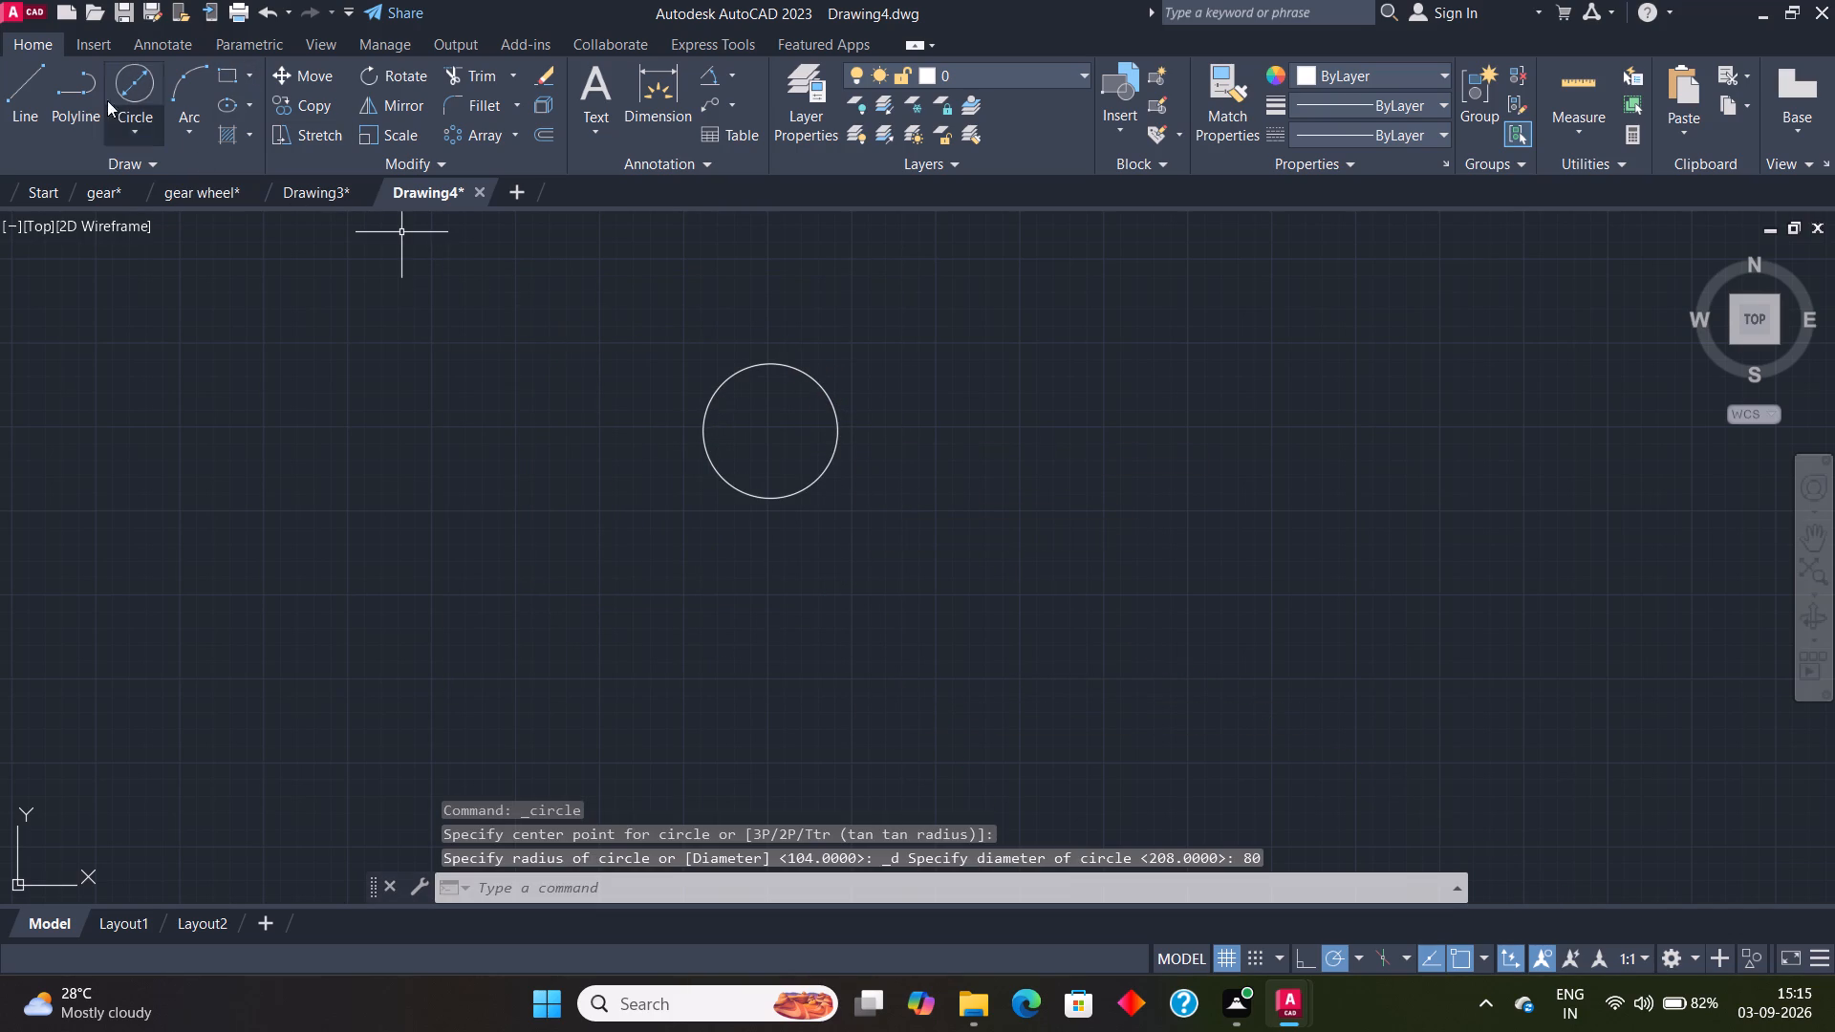
Draw a circle with a diameter of 104, concentric with the diameter-80 circle.
{"action": "key", "text": "space"}
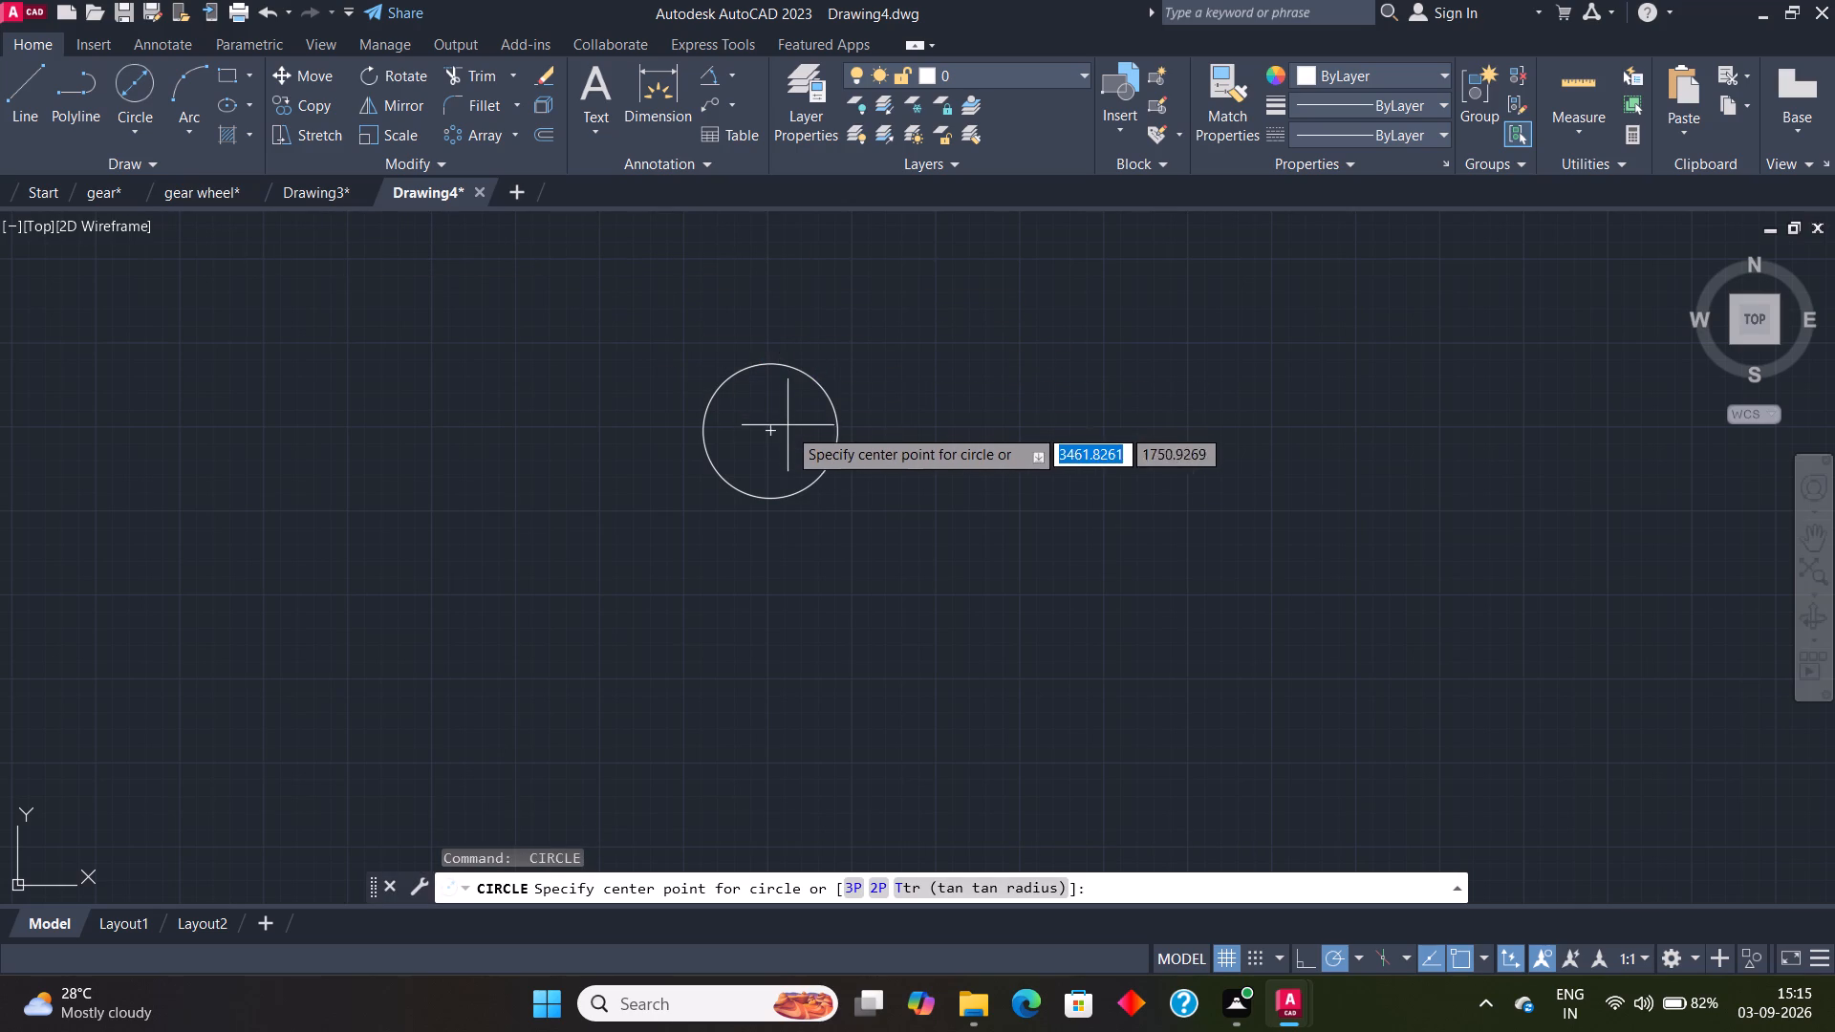
{"action": "left_click", "coordinate": [772, 427]}
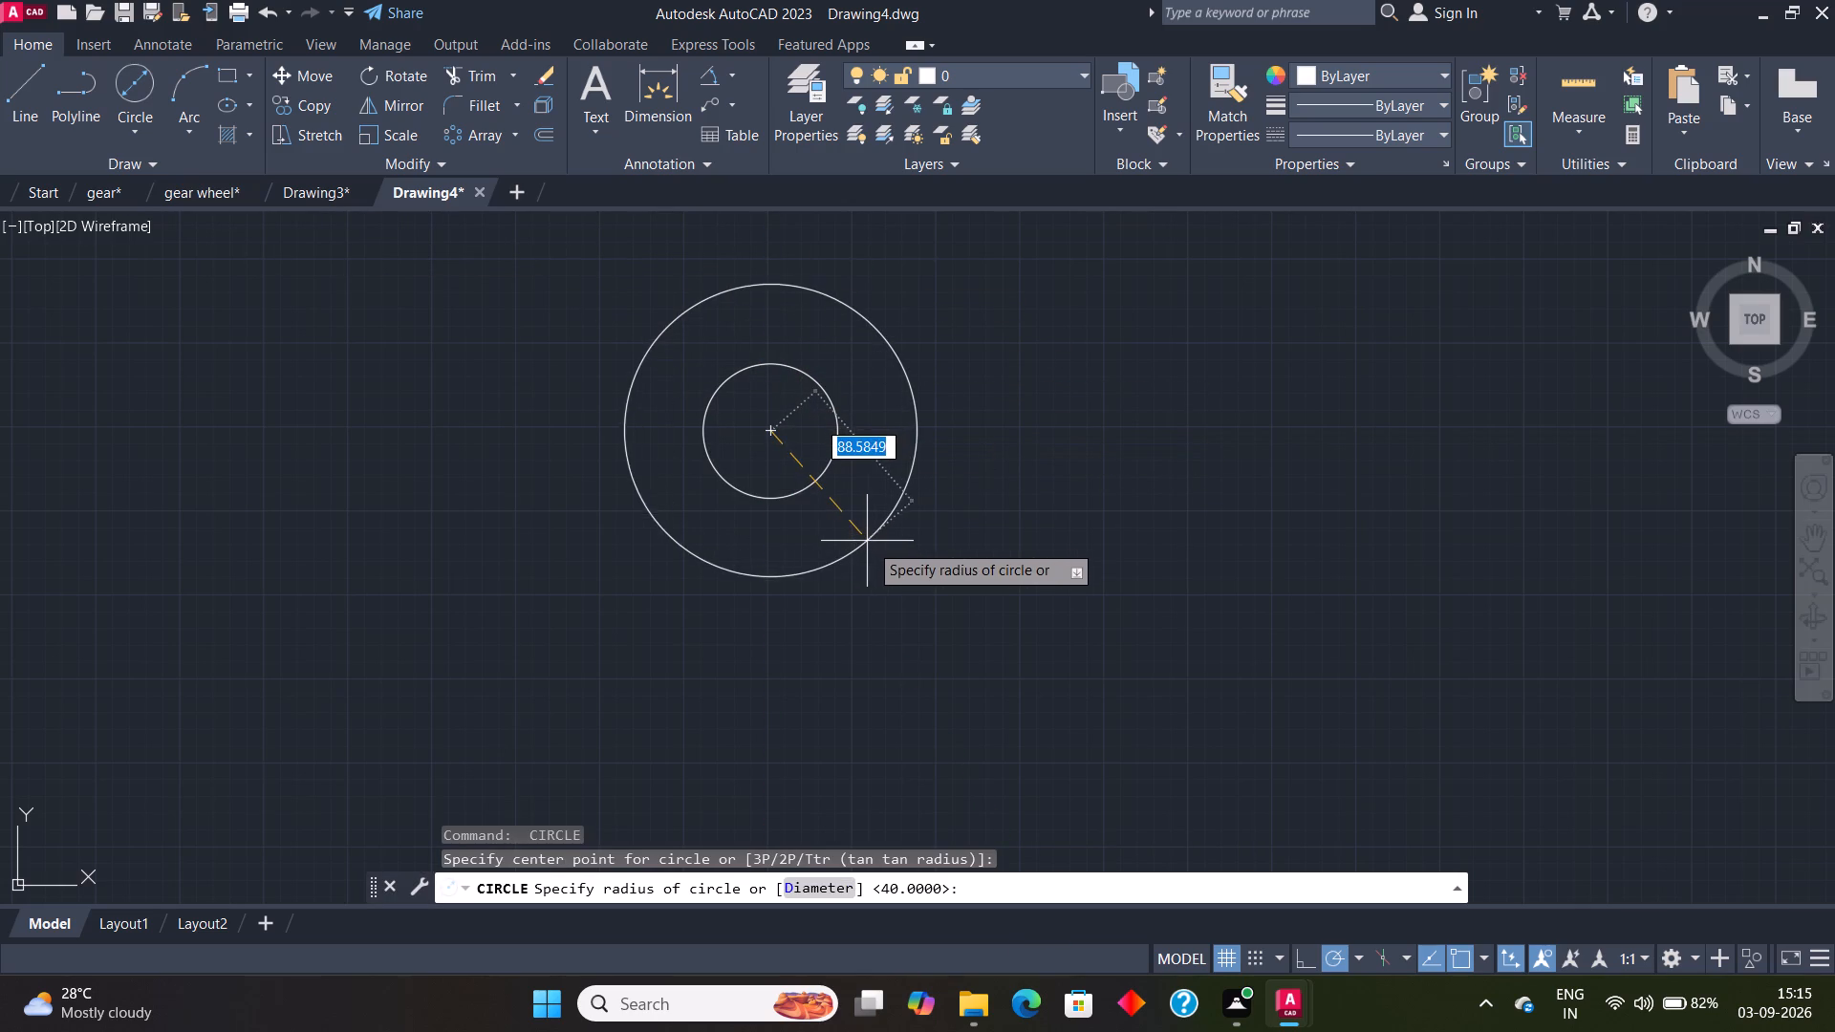
{"action": "key", "text": "d"}
{"action": "key", "text": "Return"}
{"action": "type", "text": "104"}
{"action": "key", "text": "Return"}
Draw a small circle with a diameter of 10 centred on the top quadrant of the outer circle.
{"action": "left_click", "coordinate": [142, 80]}
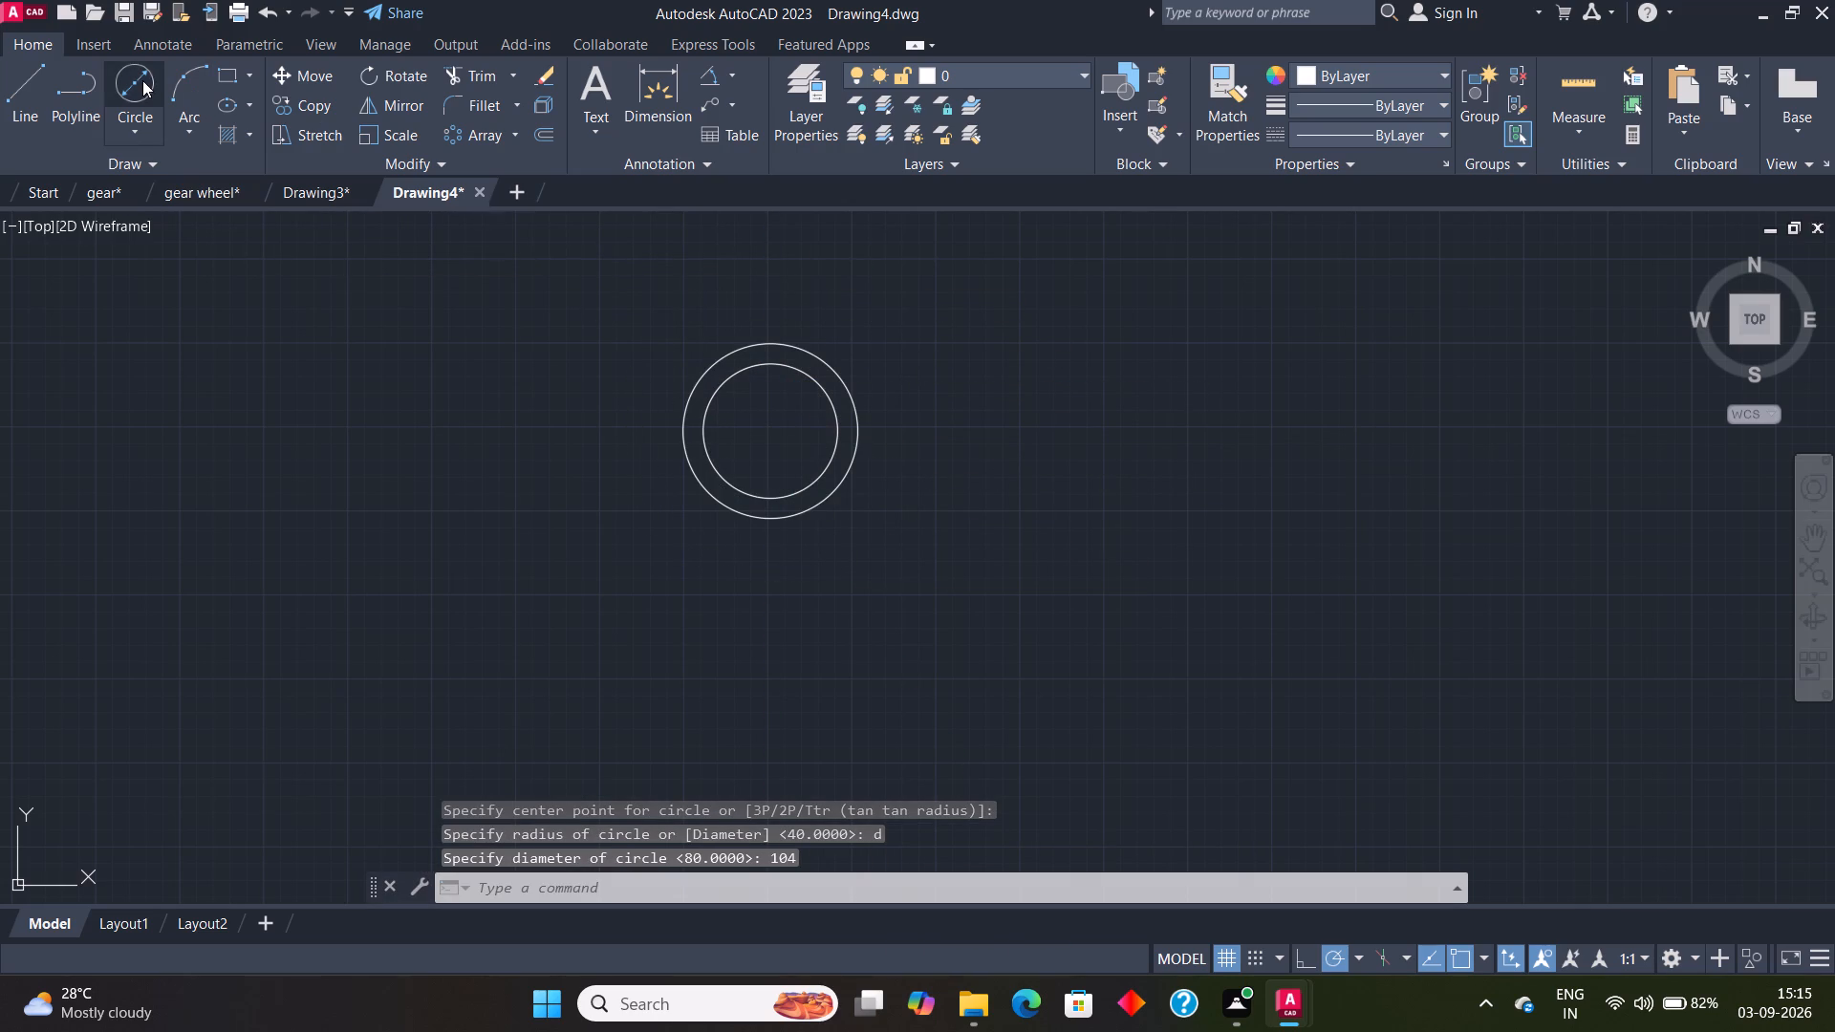
{"action": "left_click", "coordinate": [776, 346]}
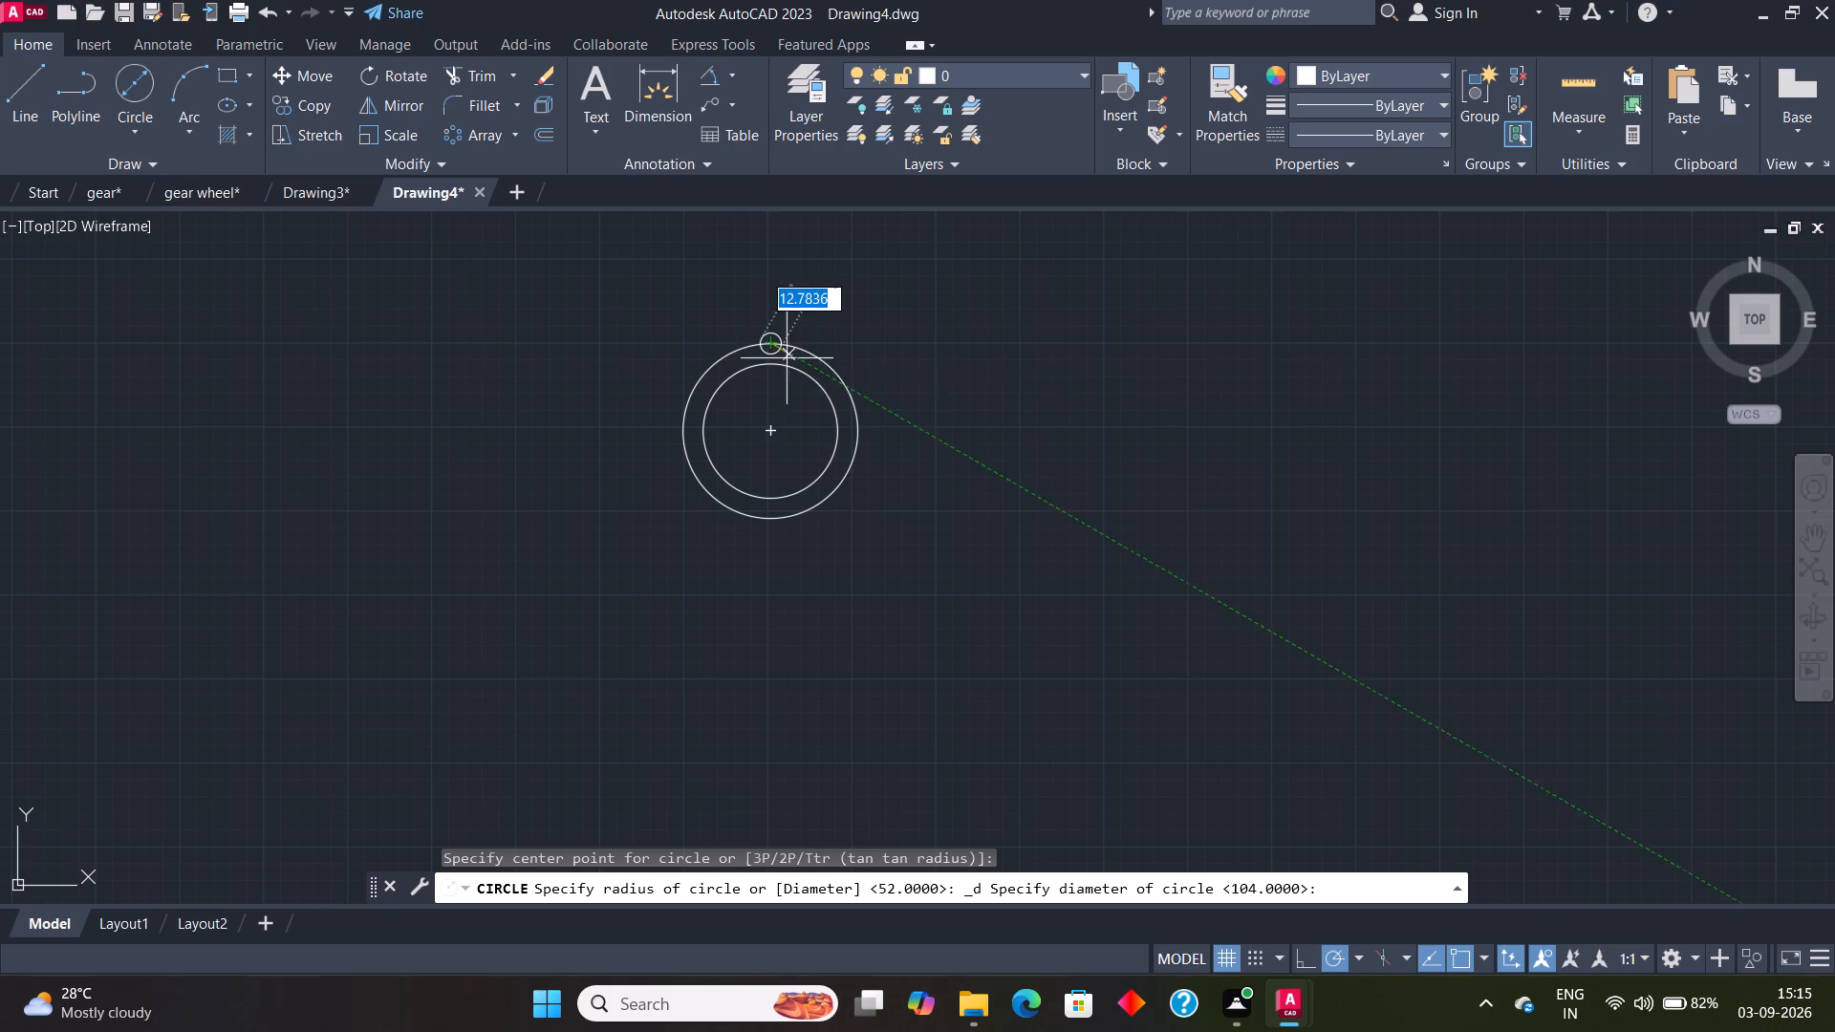
{"action": "key", "text": "d"}
{"action": "key", "text": "Return"}
{"action": "type", "text": "10"}
{"action": "key", "text": "Return"}
Create a polar array of six small diameter-10 circles around the common centre of the large circles.
{"action": "scroll", "coordinate": [792, 362], "scroll_direction": "up", "scroll_amount": 3}
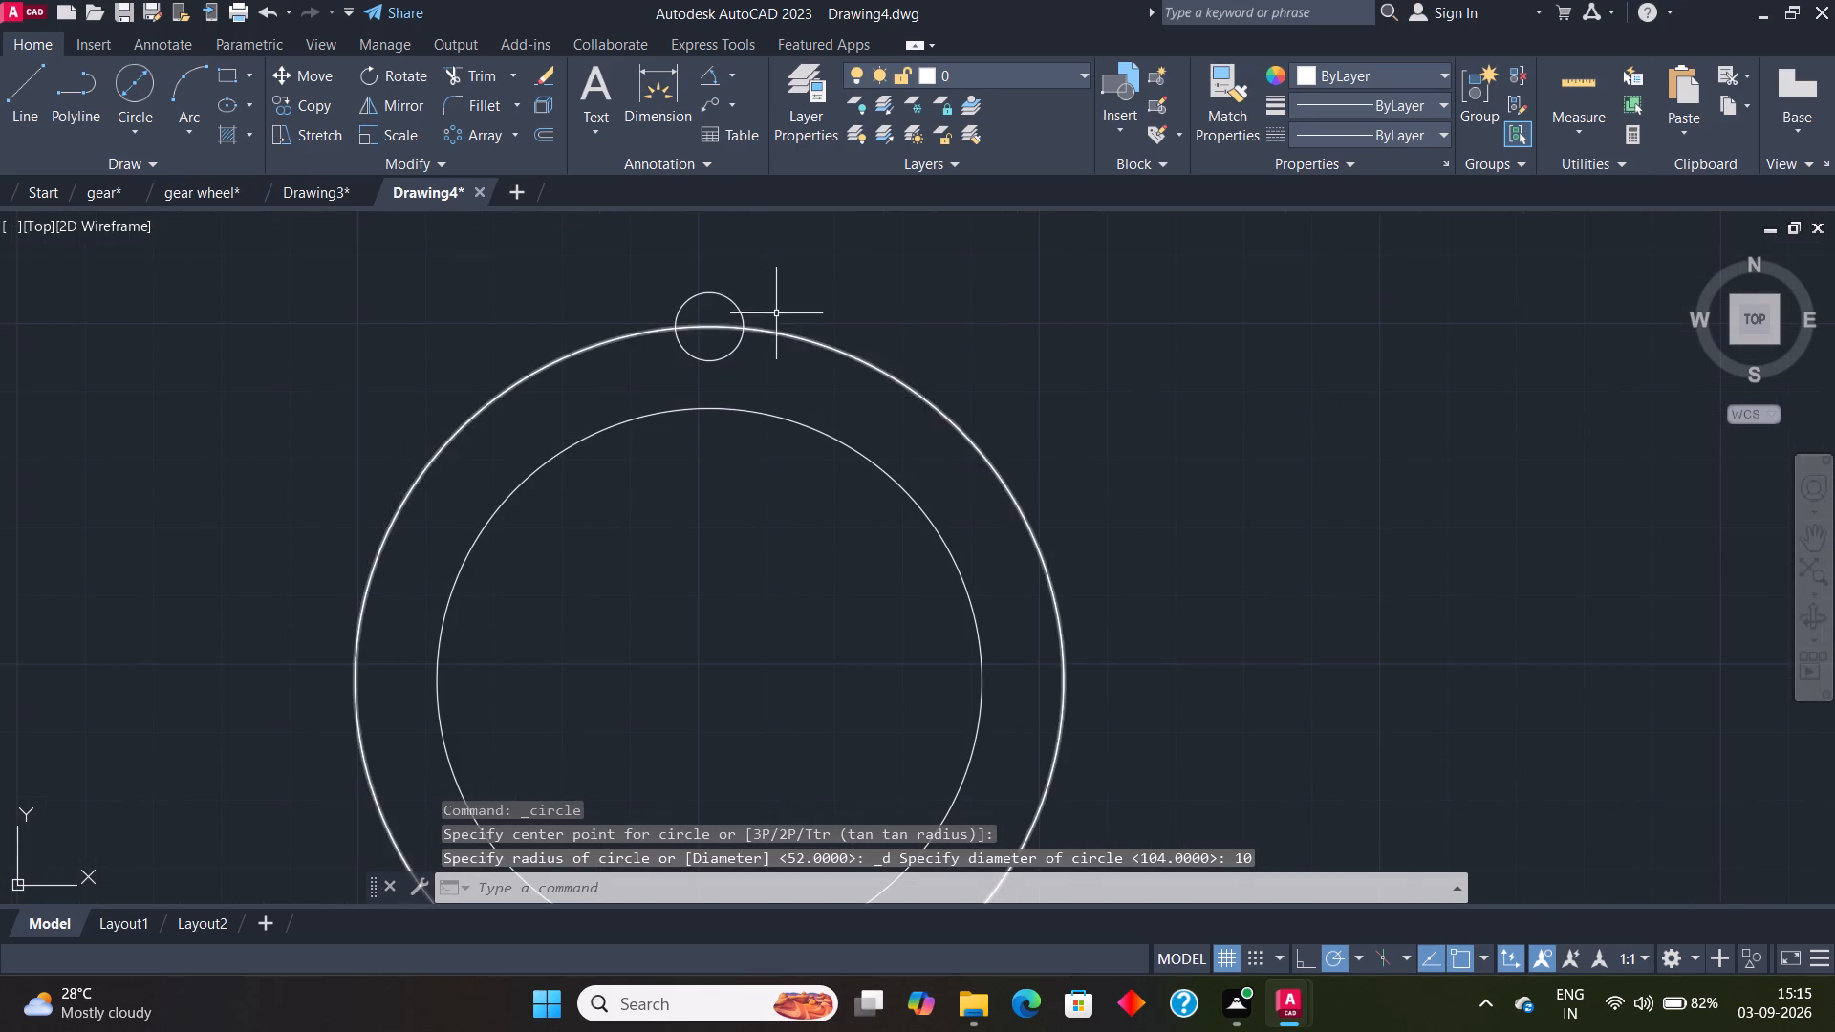
{"action": "left_click", "coordinate": [734, 306]}
{"action": "left_click", "coordinate": [453, 140]}
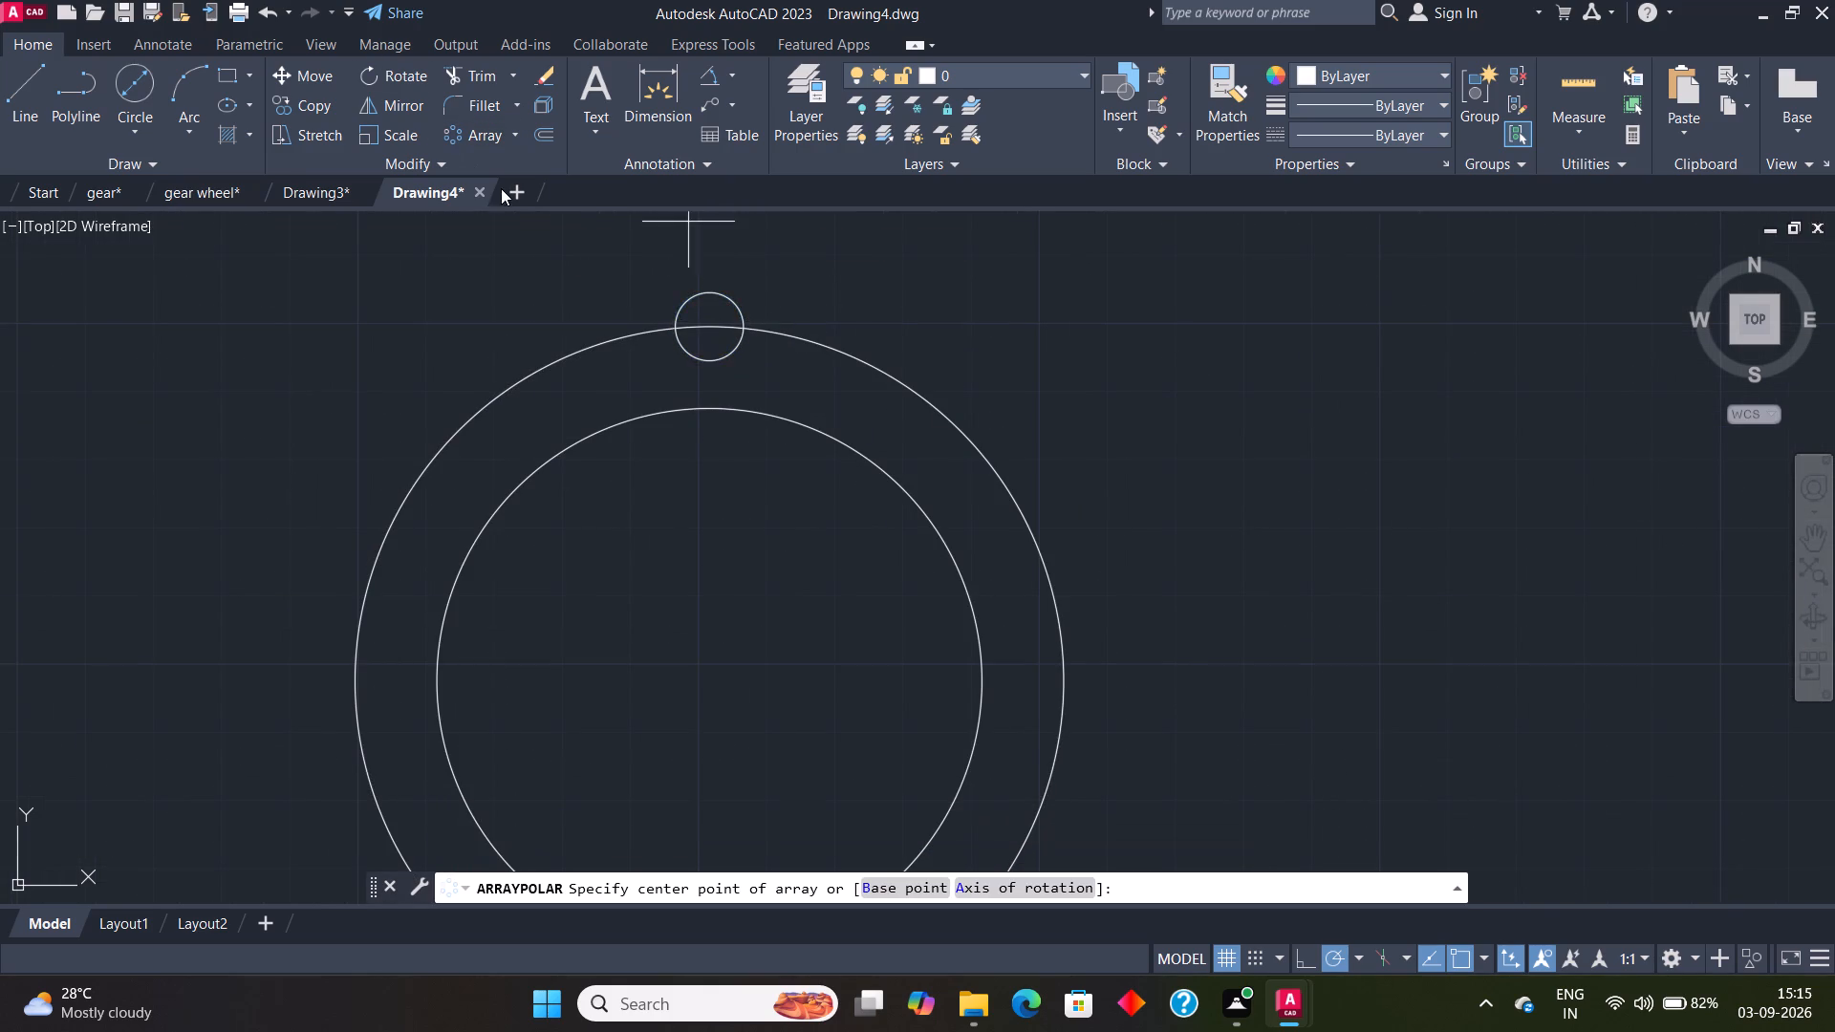
{"action": "scroll", "coordinate": [756, 503], "scroll_direction": "down", "scroll_amount": 2}
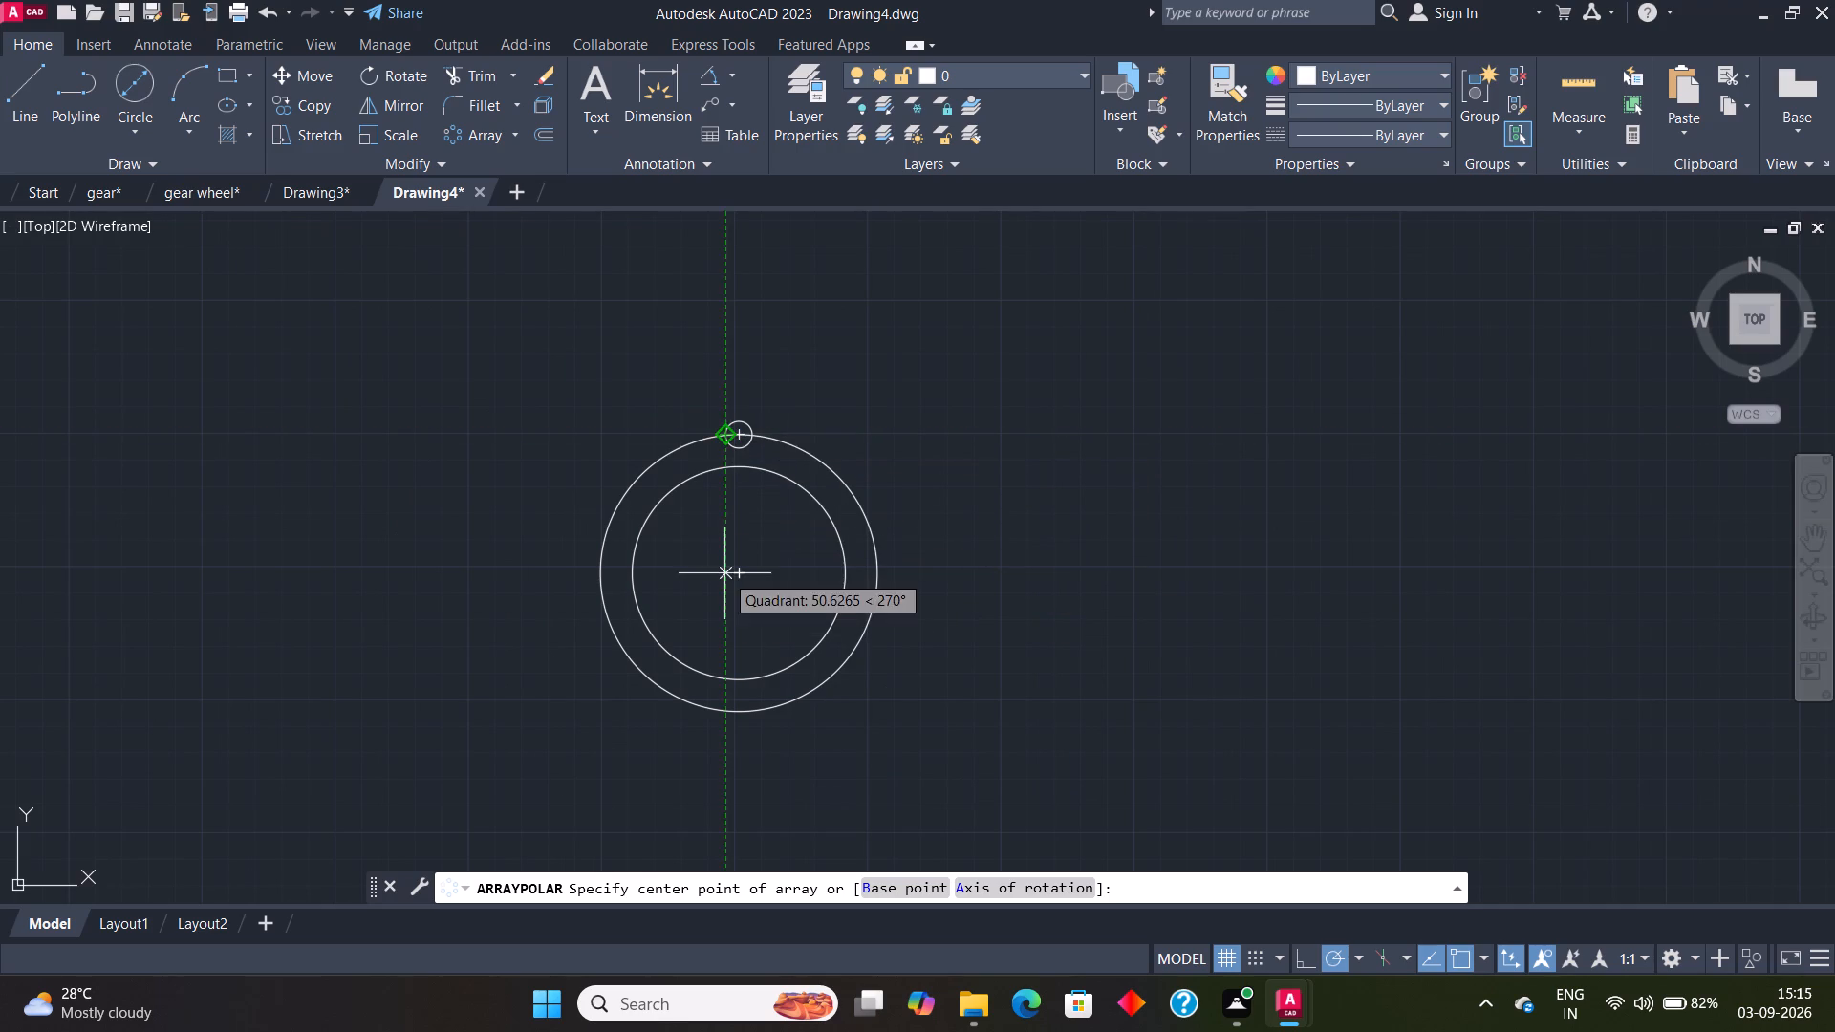
{"action": "left_click", "coordinate": [737, 574]}
{"action": "left_click", "coordinate": [1149, 95]}
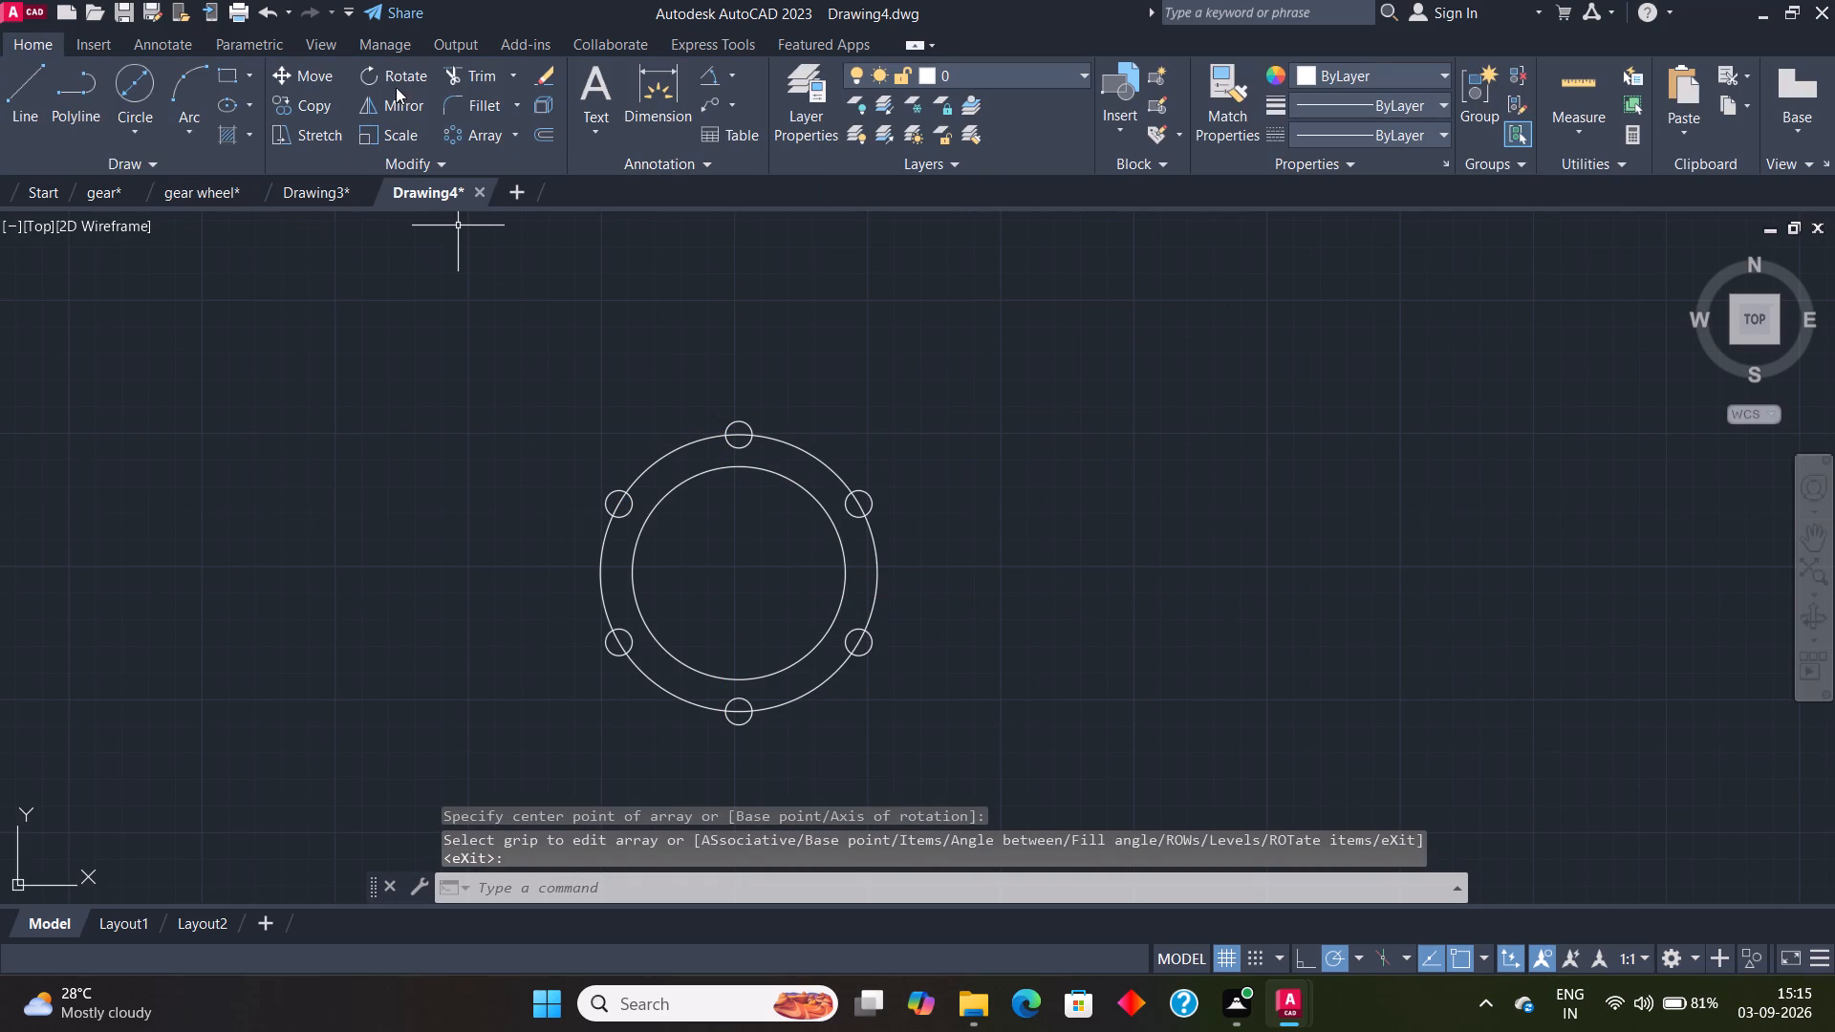
Draw a horizontal line about 233 long and a vertical line about 140 long, both crossing the common centre of the circles.
{"action": "left_click", "coordinate": [14, 94]}
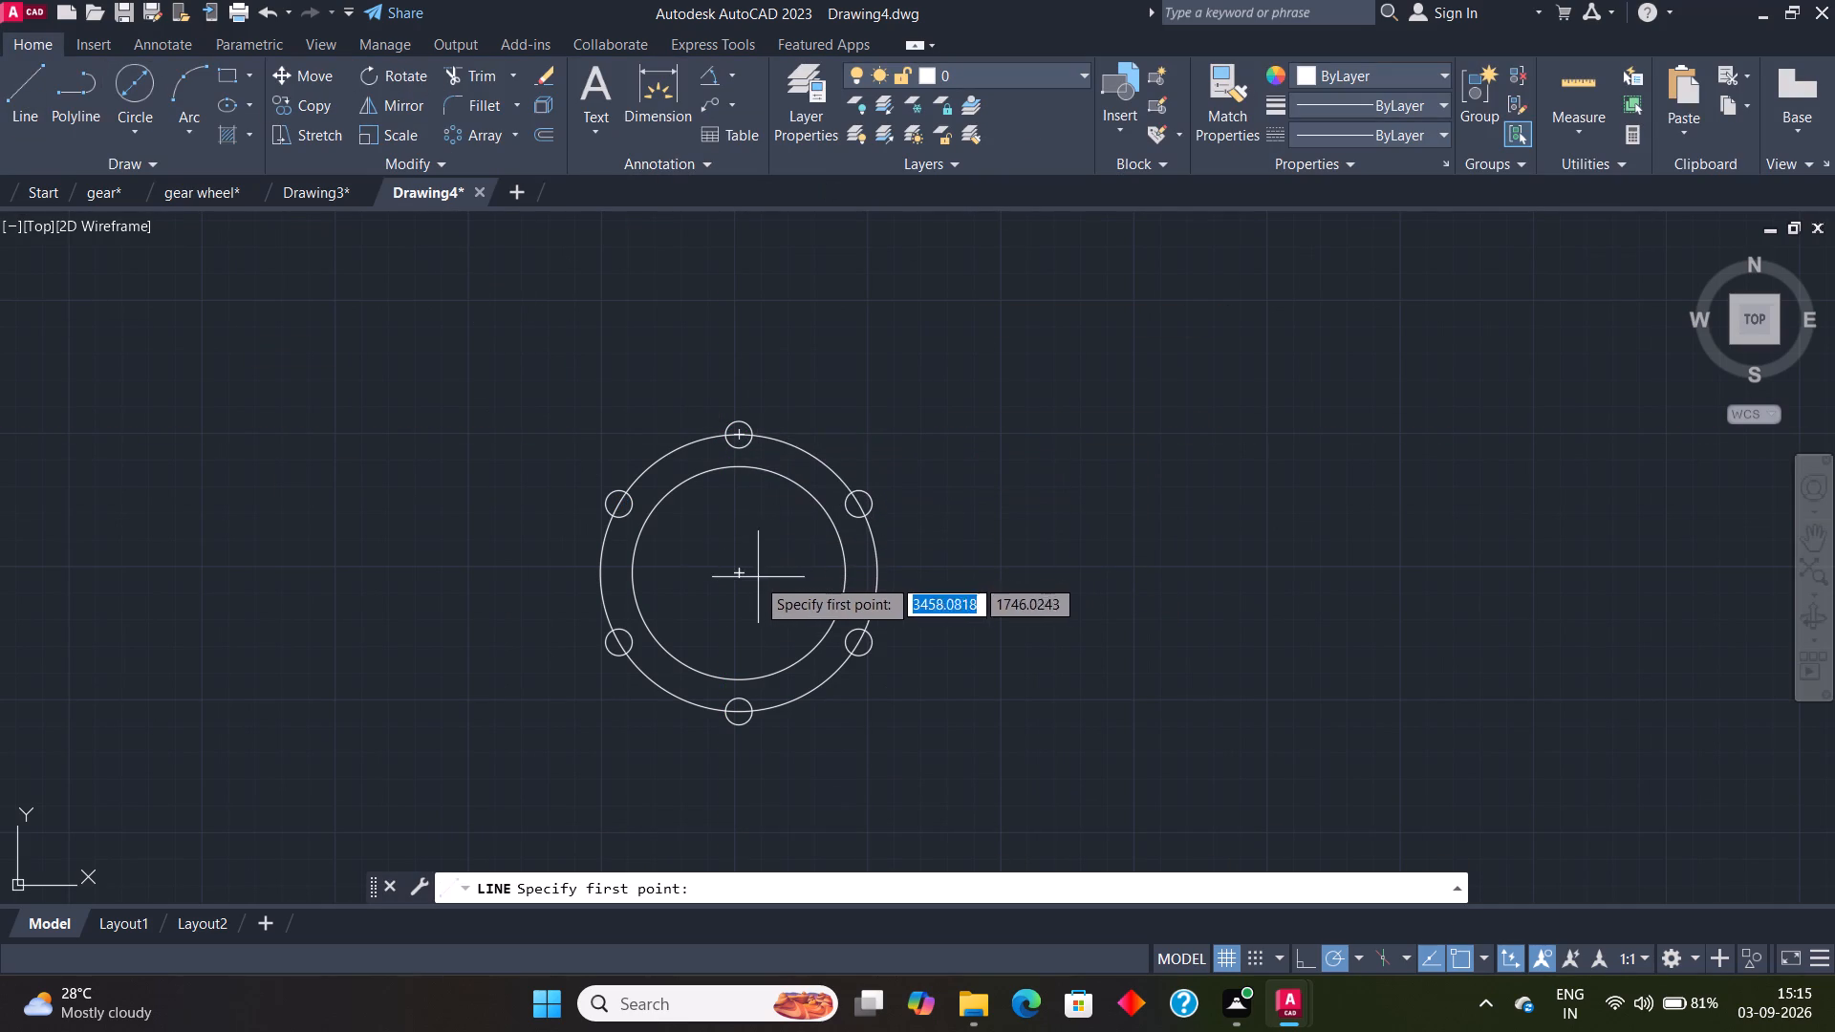
{"action": "left_click", "coordinate": [544, 576]}
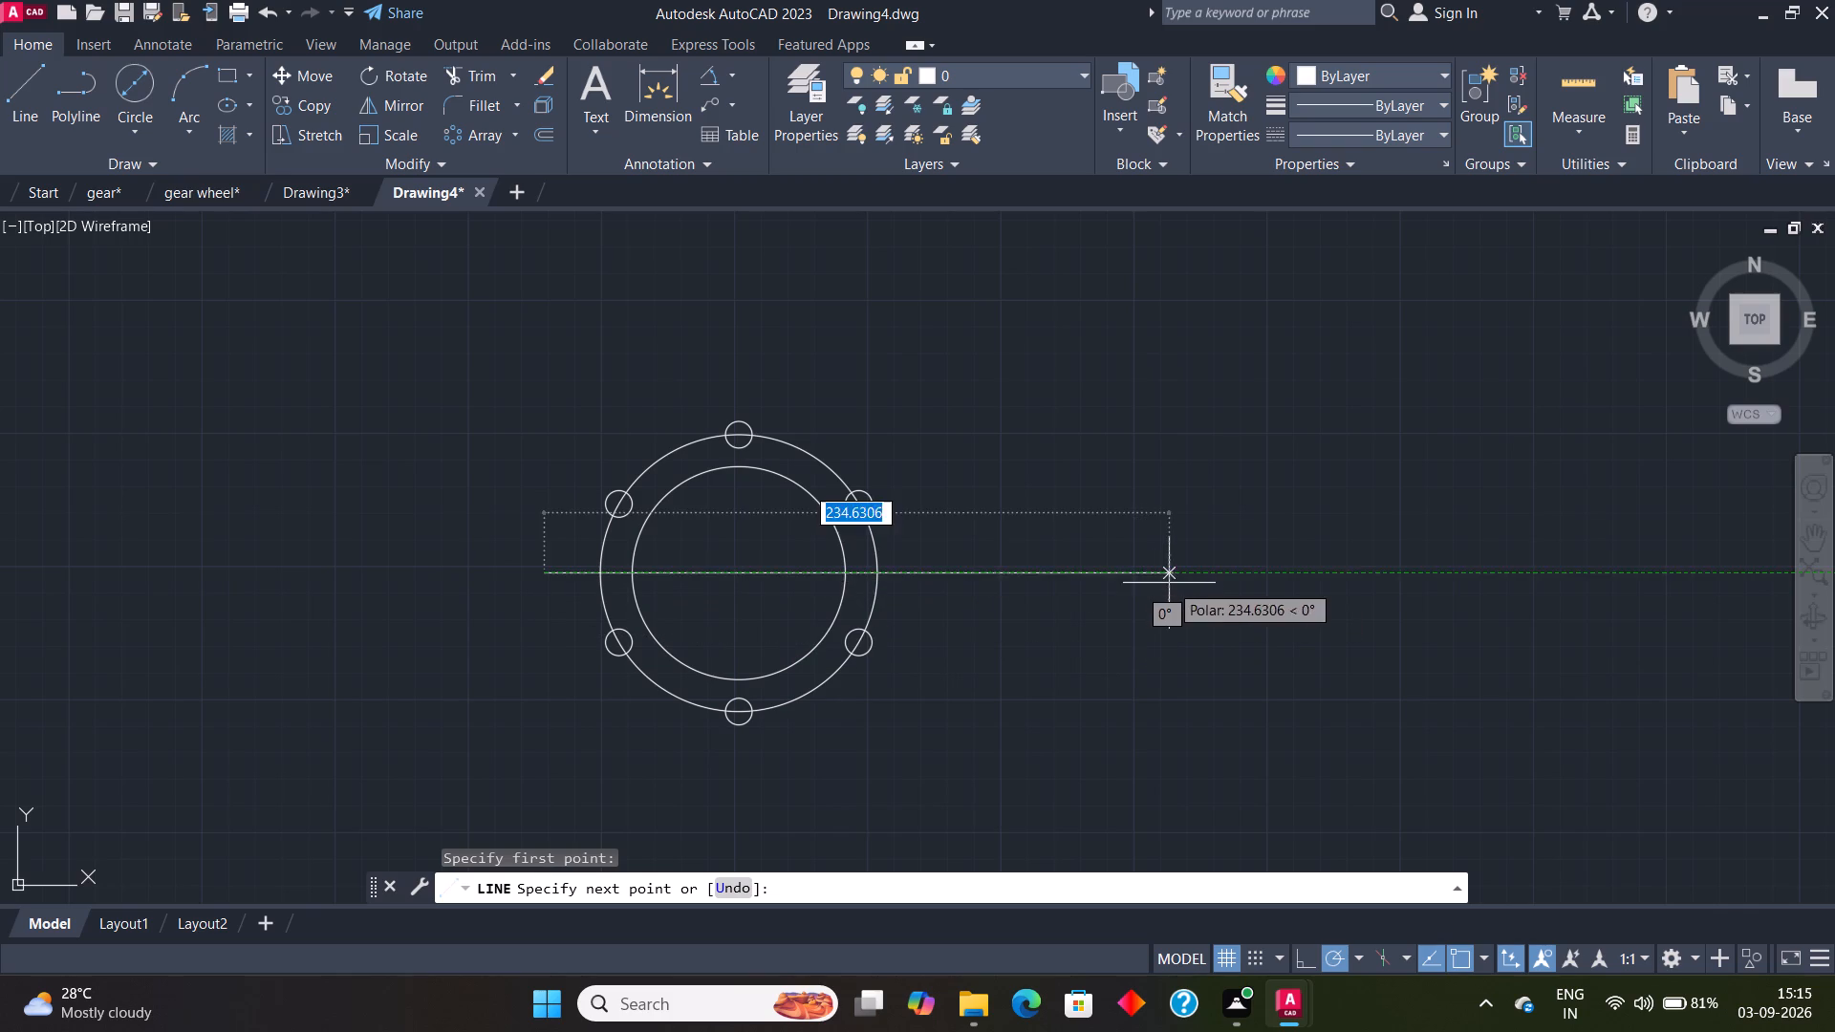
{"action": "left_click", "coordinate": [1163, 582]}
{"action": "key", "text": "Escape"}
{"action": "key", "text": "space"}
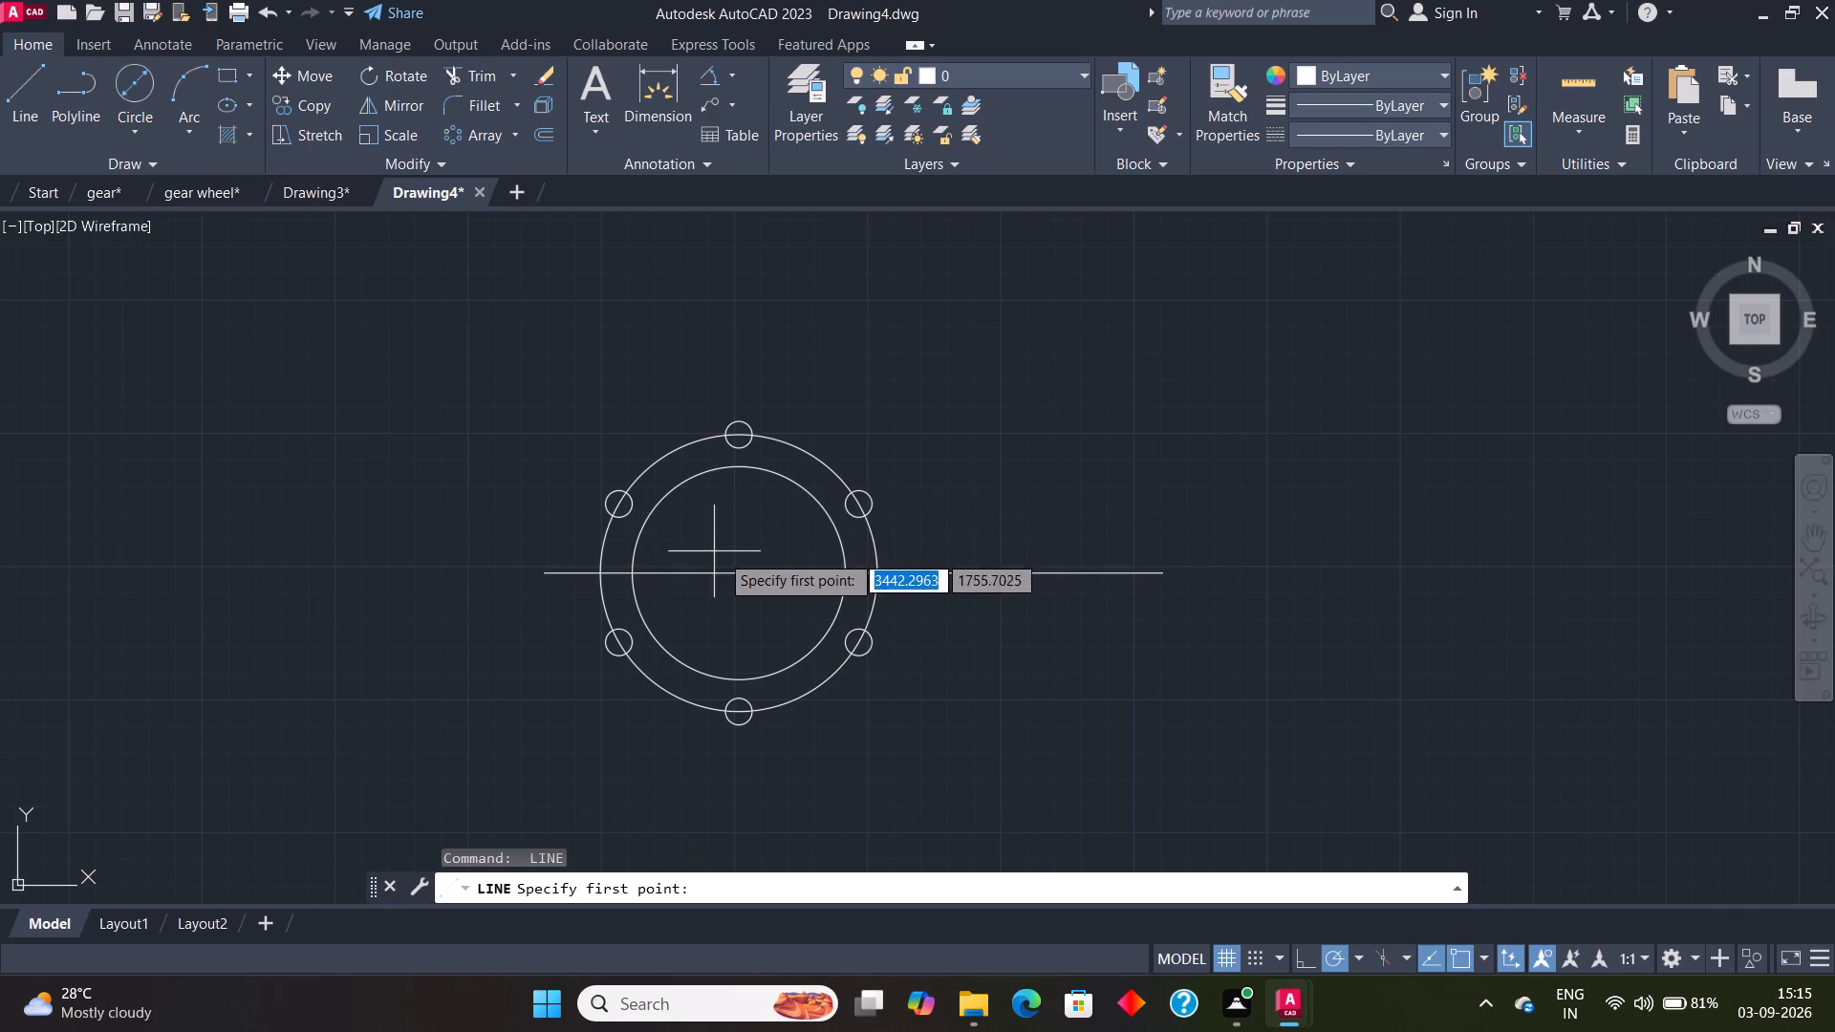
{"action": "left_click", "coordinate": [741, 386]}
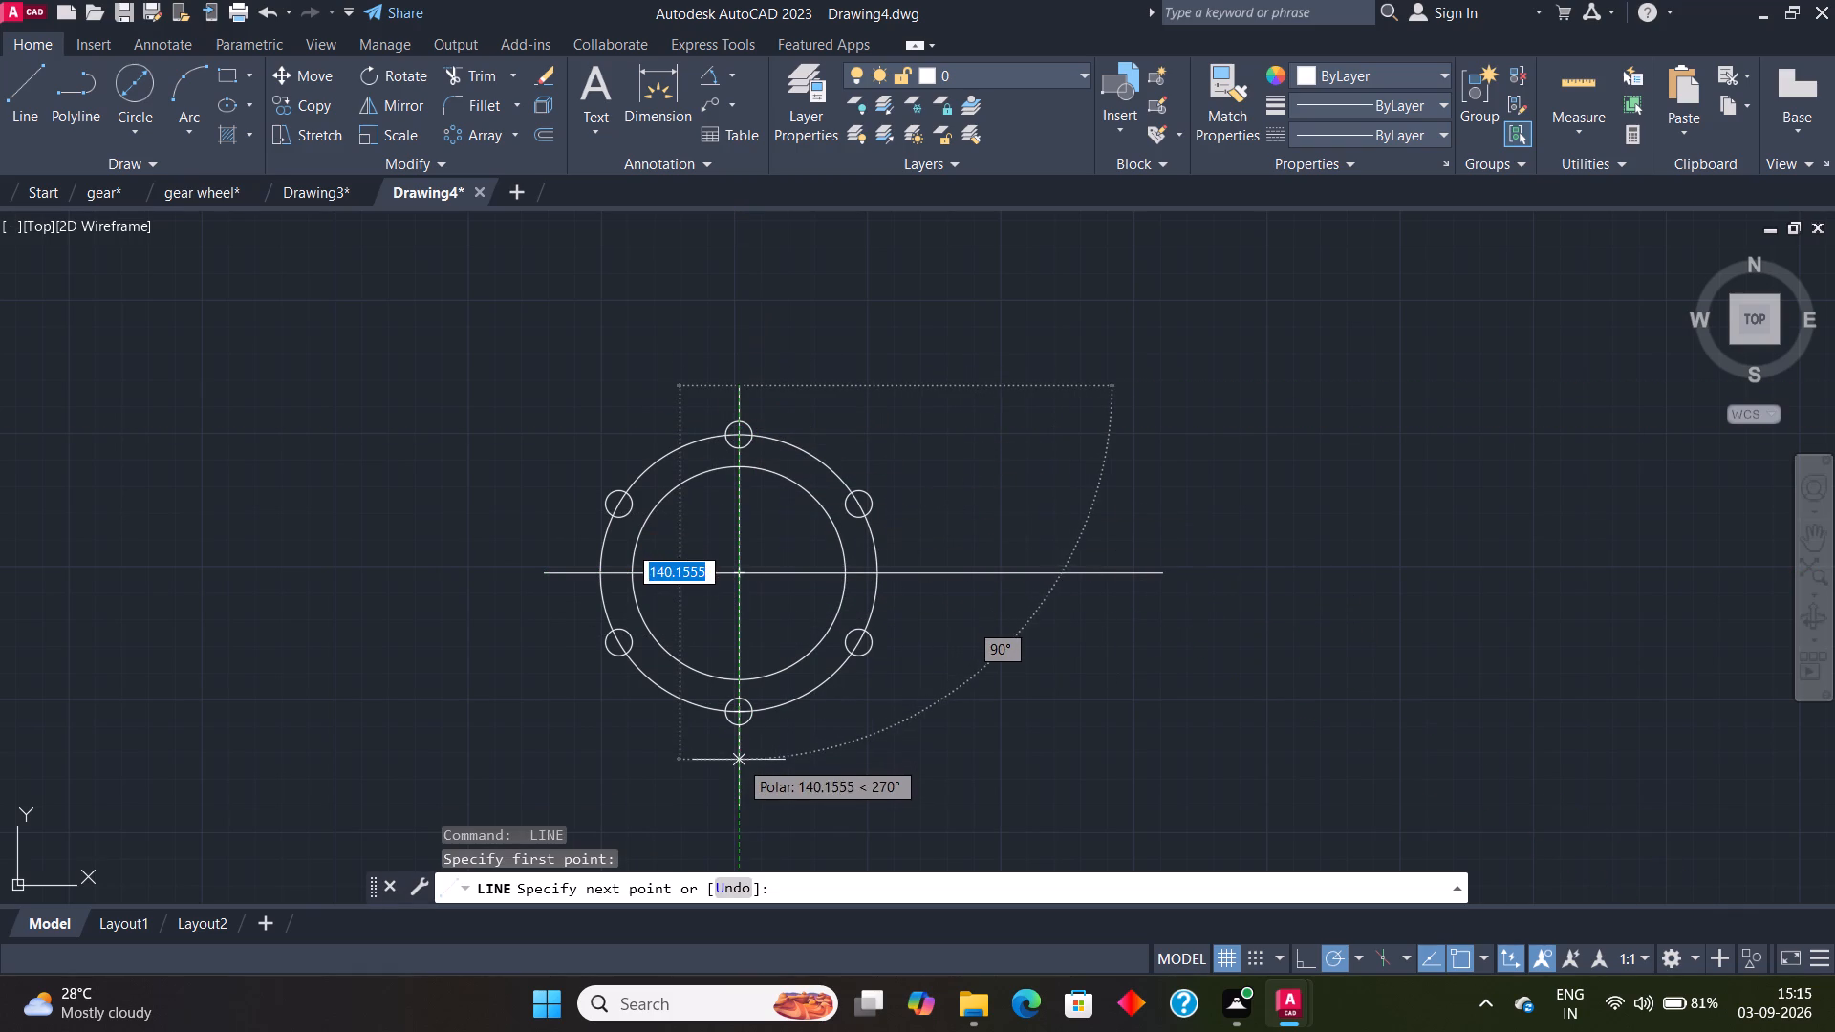
{"action": "left_click", "coordinate": [741, 767]}
{"action": "key", "text": "Escape"}
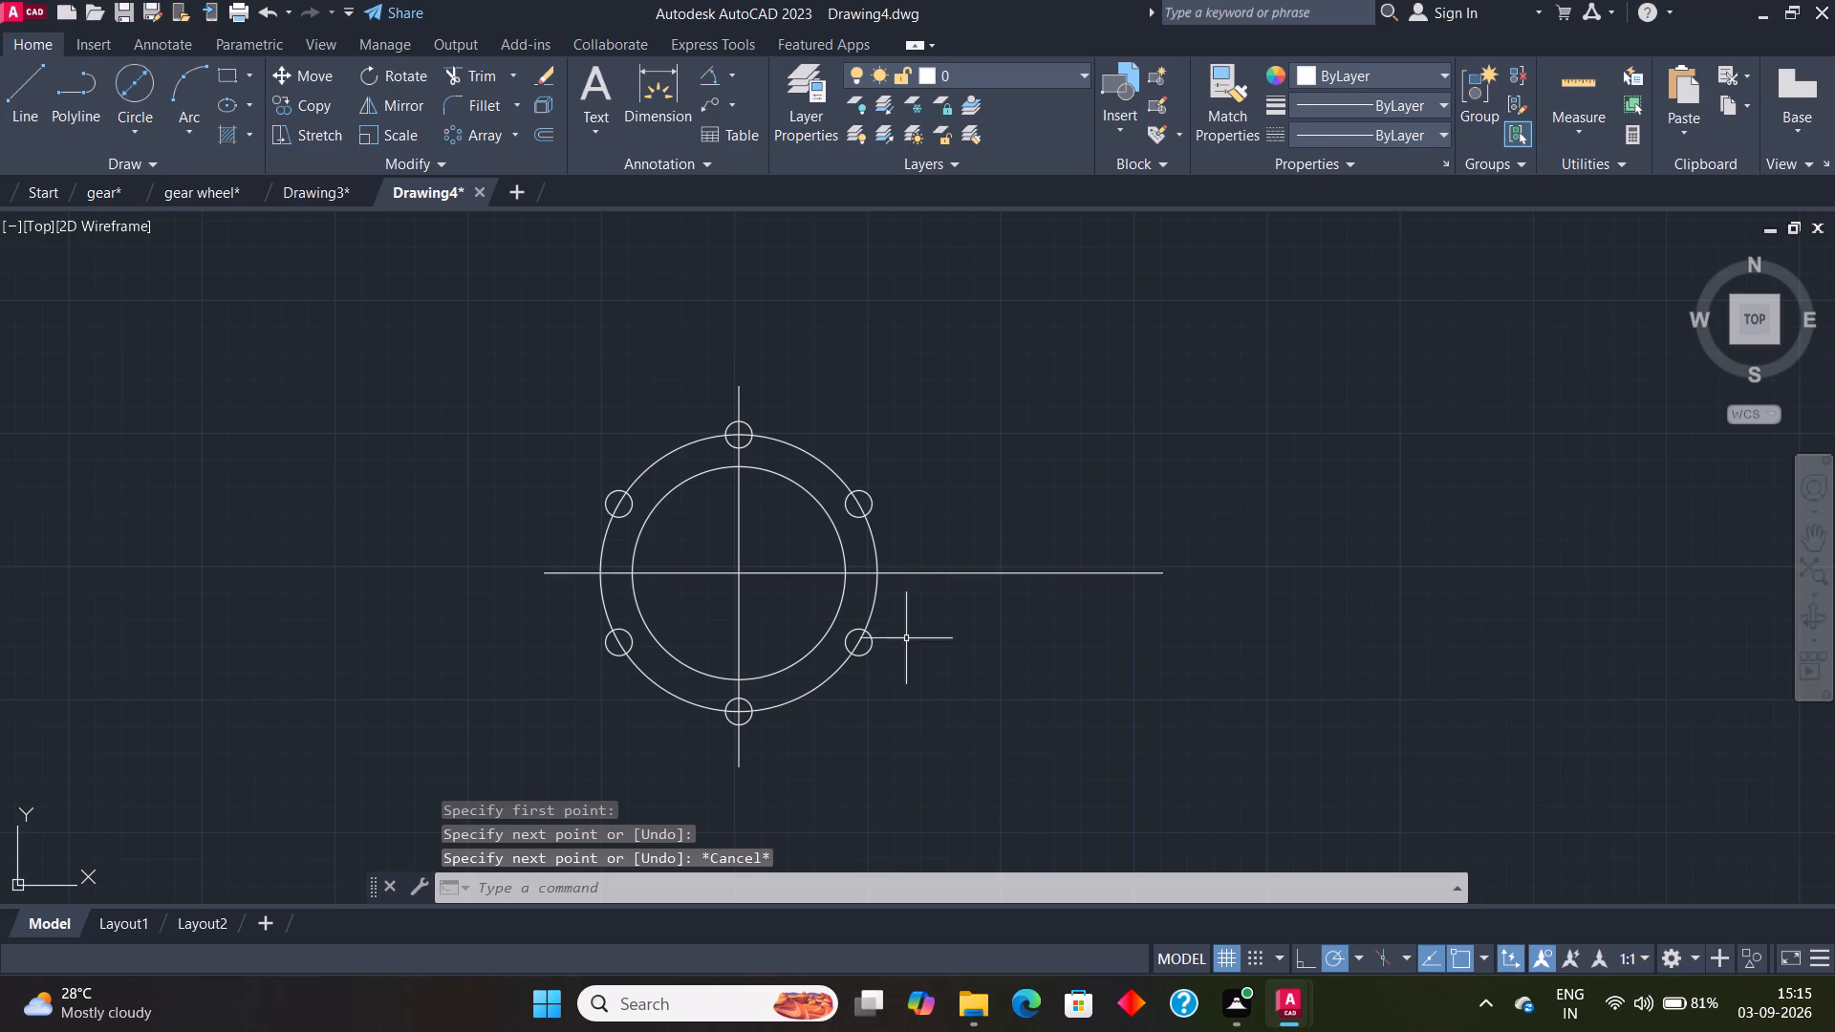
Offset the vertical centre line 45 to the left.
{"action": "key", "text": "o"}
{"action": "key", "text": "Return"}
{"action": "key", "text": "Return"}
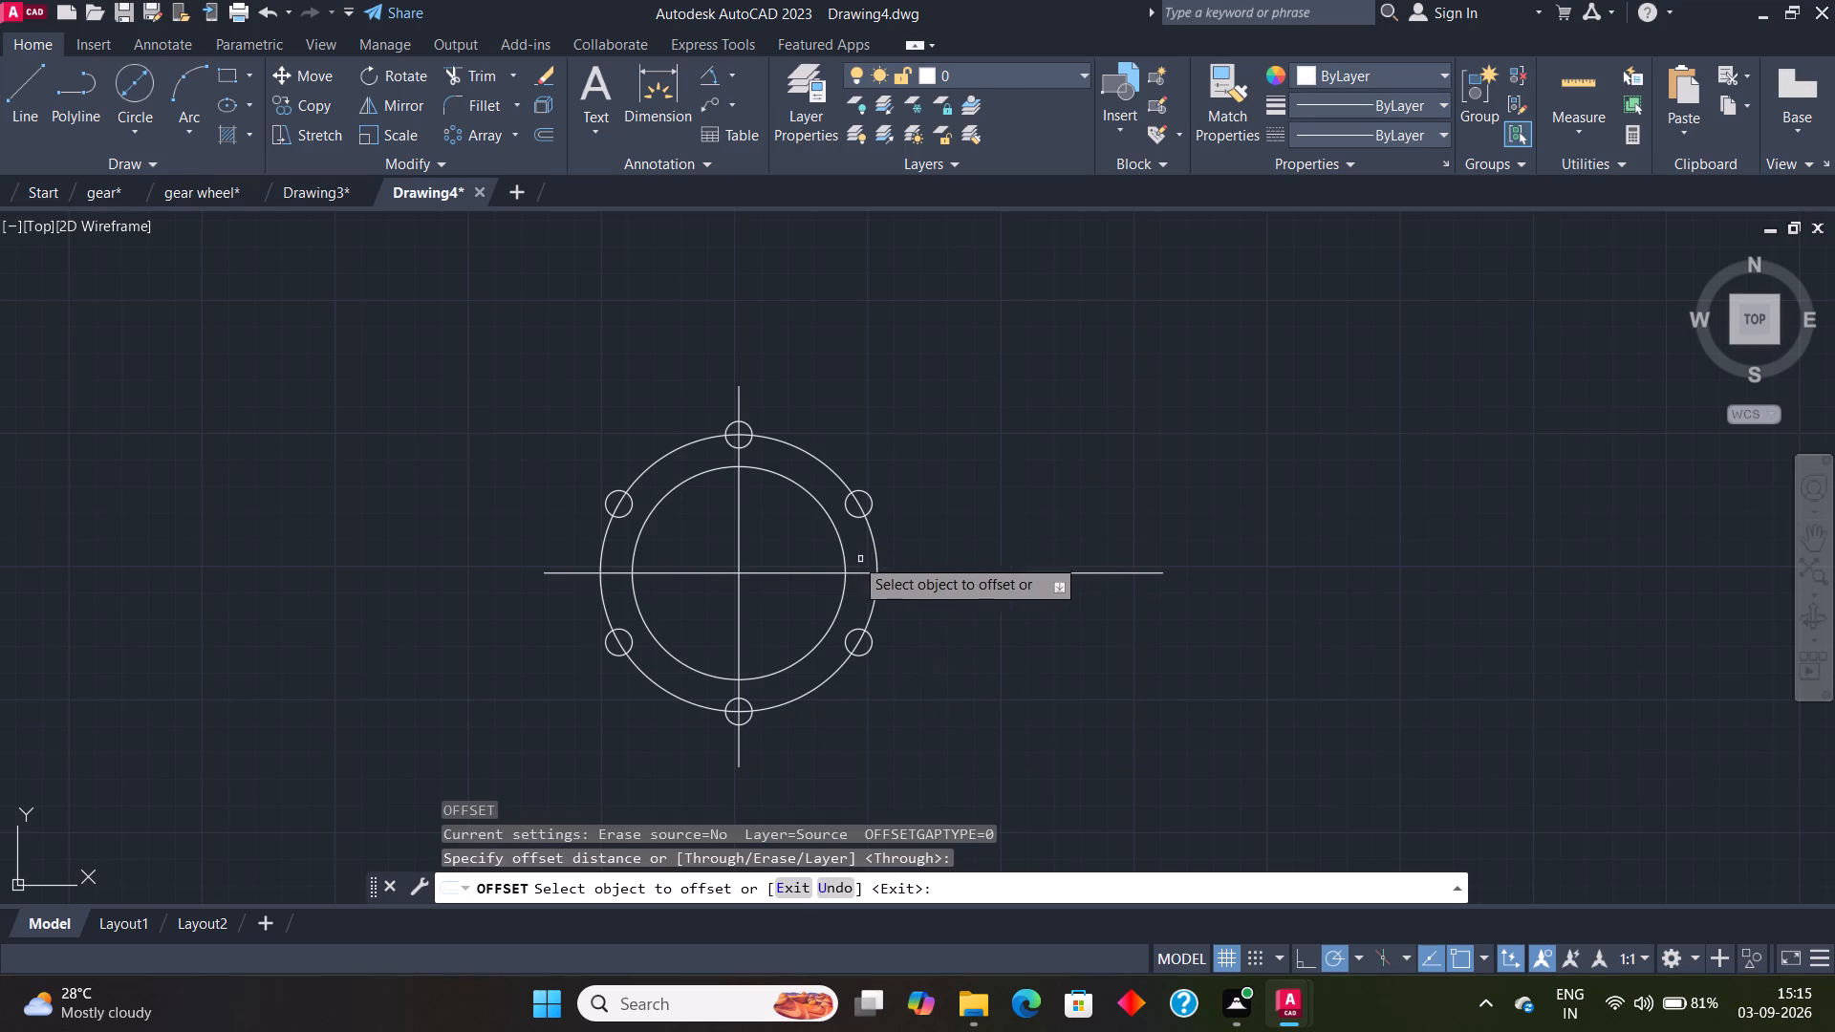
{"action": "left_click", "coordinate": [742, 540]}
{"action": "type", "text": "45"}
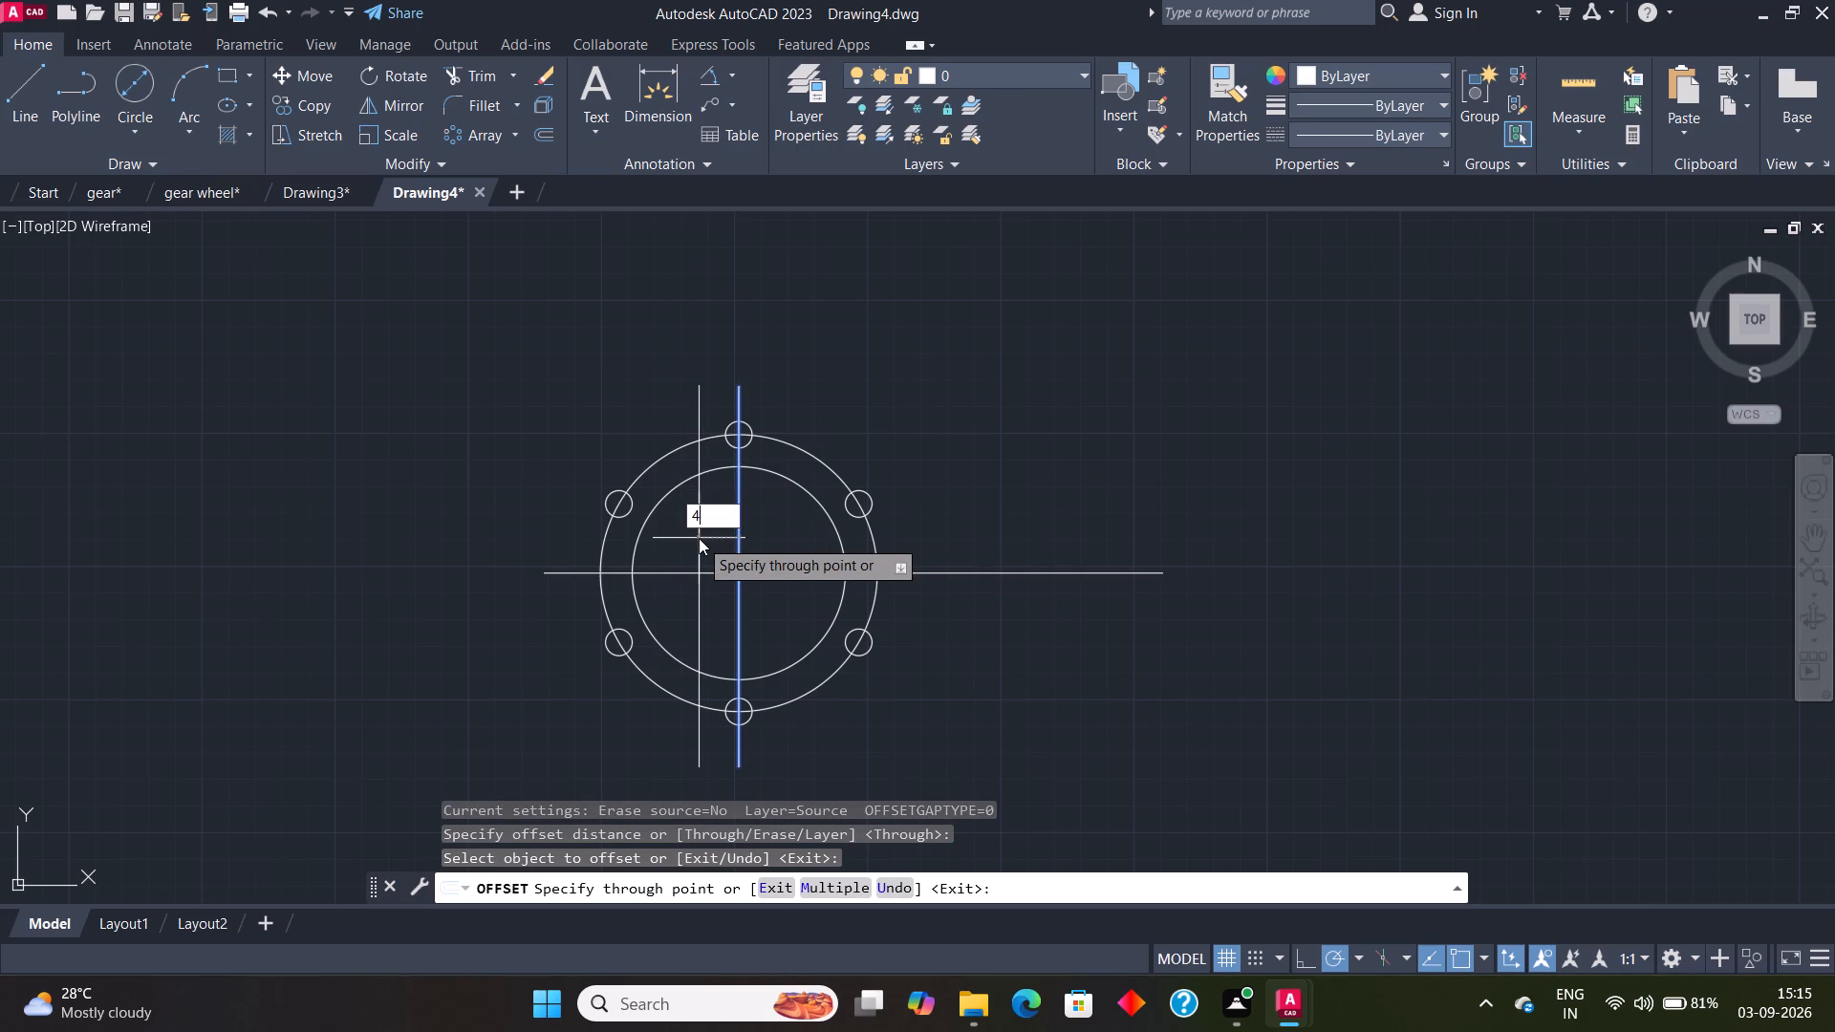
{"action": "key", "text": "Return"}
Offset the horizontal centre line 49 upward.
{"action": "left_click", "coordinate": [679, 570]}
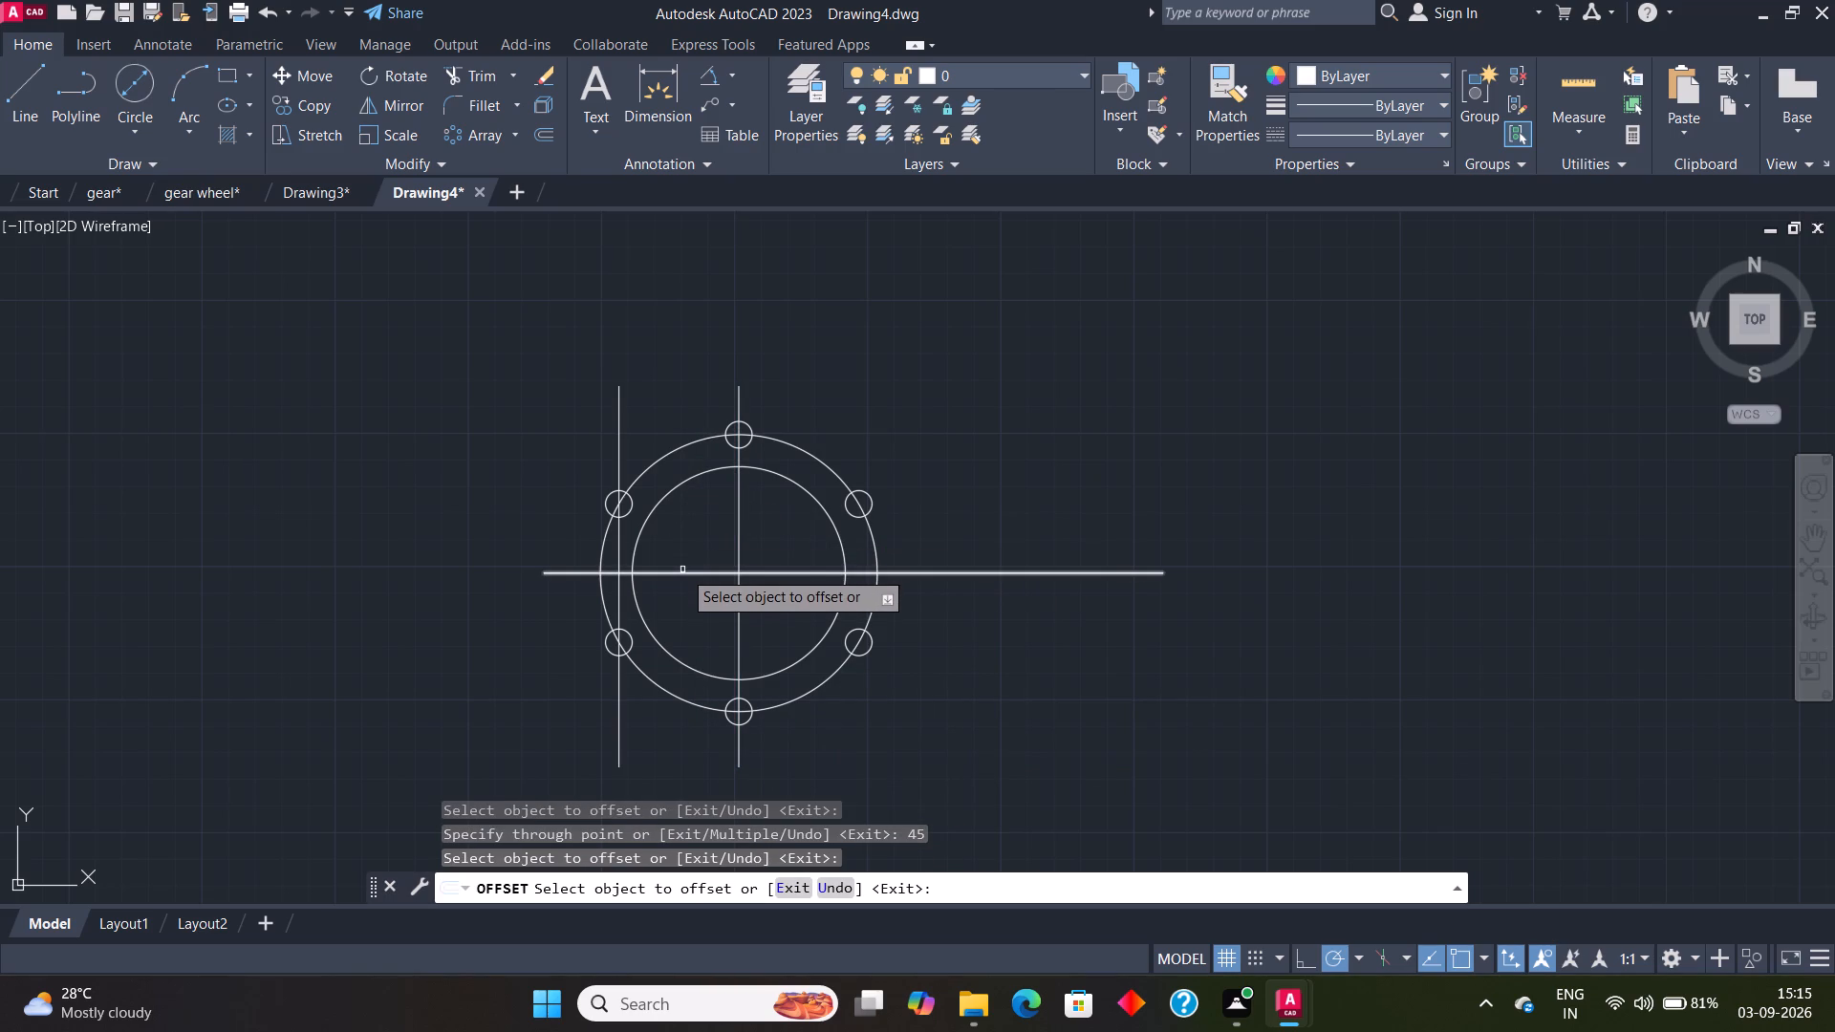
{"action": "left_click", "coordinate": [682, 572]}
{"action": "type", "text": "49"}
{"action": "key", "text": "Return"}
{"action": "scroll", "coordinate": [689, 357], "scroll_direction": "up", "scroll_amount": 2}
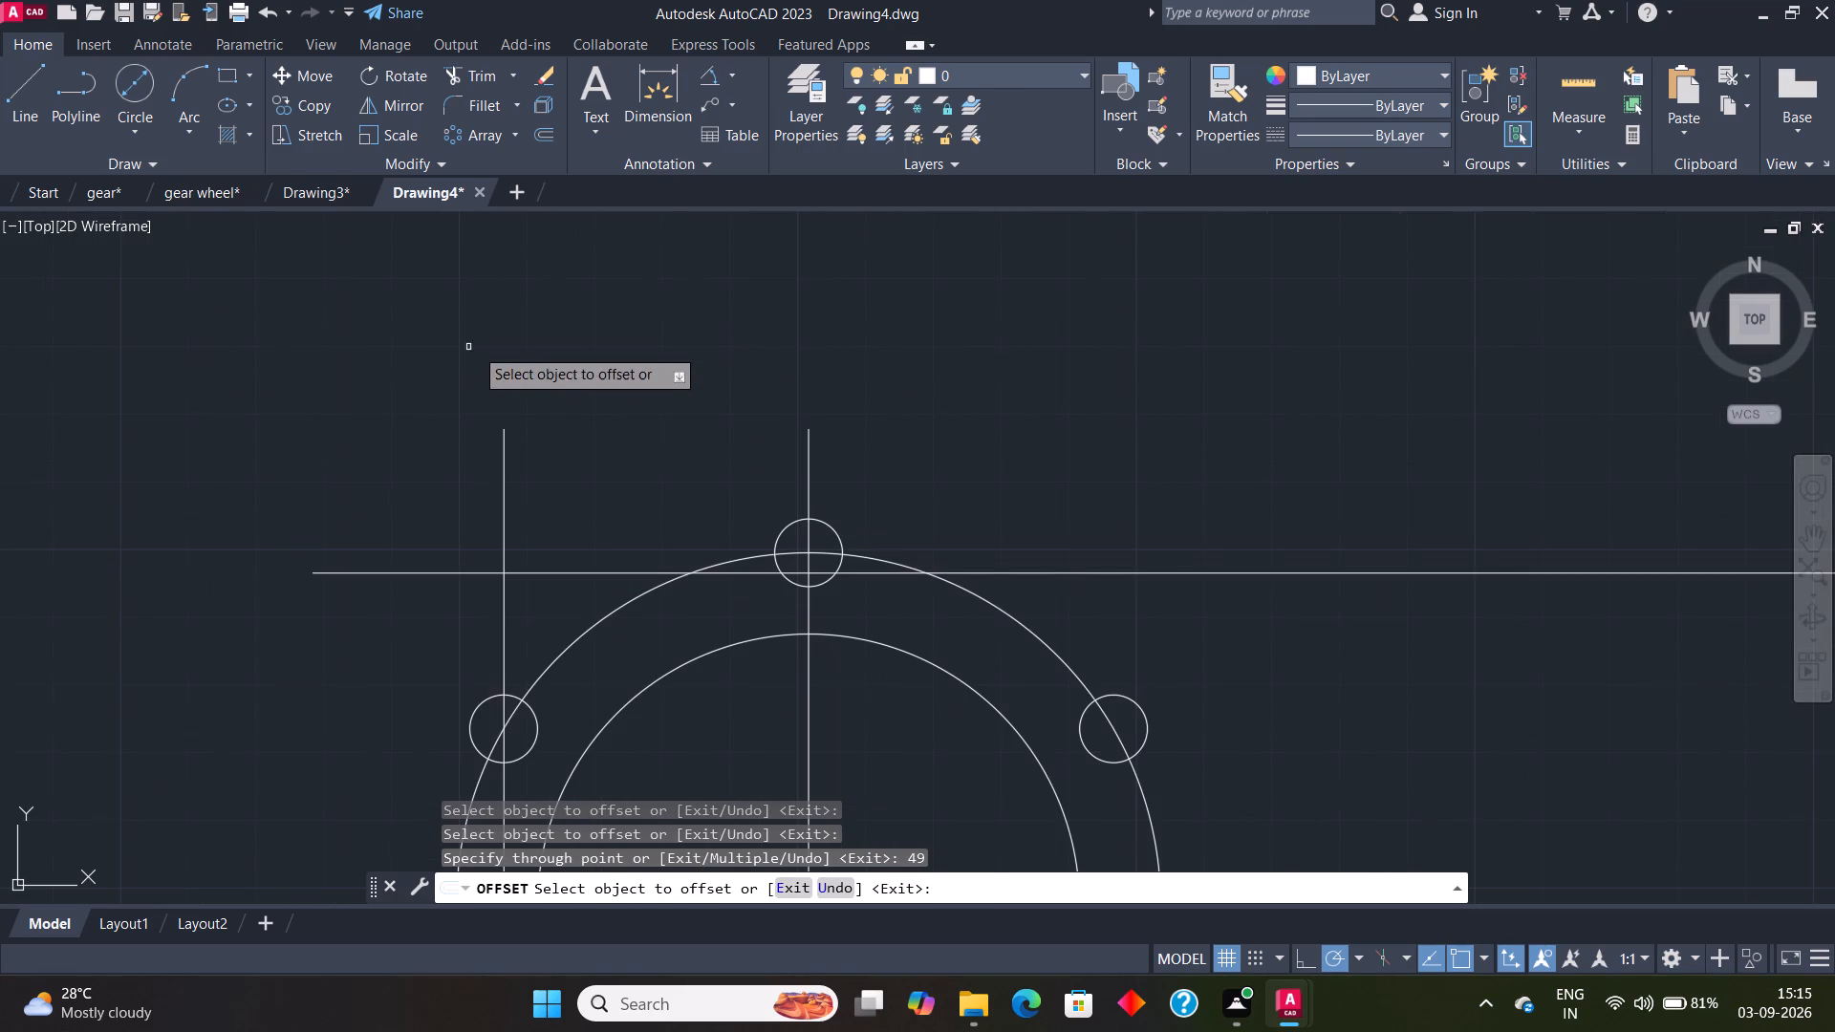
{"action": "key", "text": "Escape"}
Draw a slanted line rising to the right from the intersection of the two offset lines.
{"action": "left_click", "coordinate": [15, 92]}
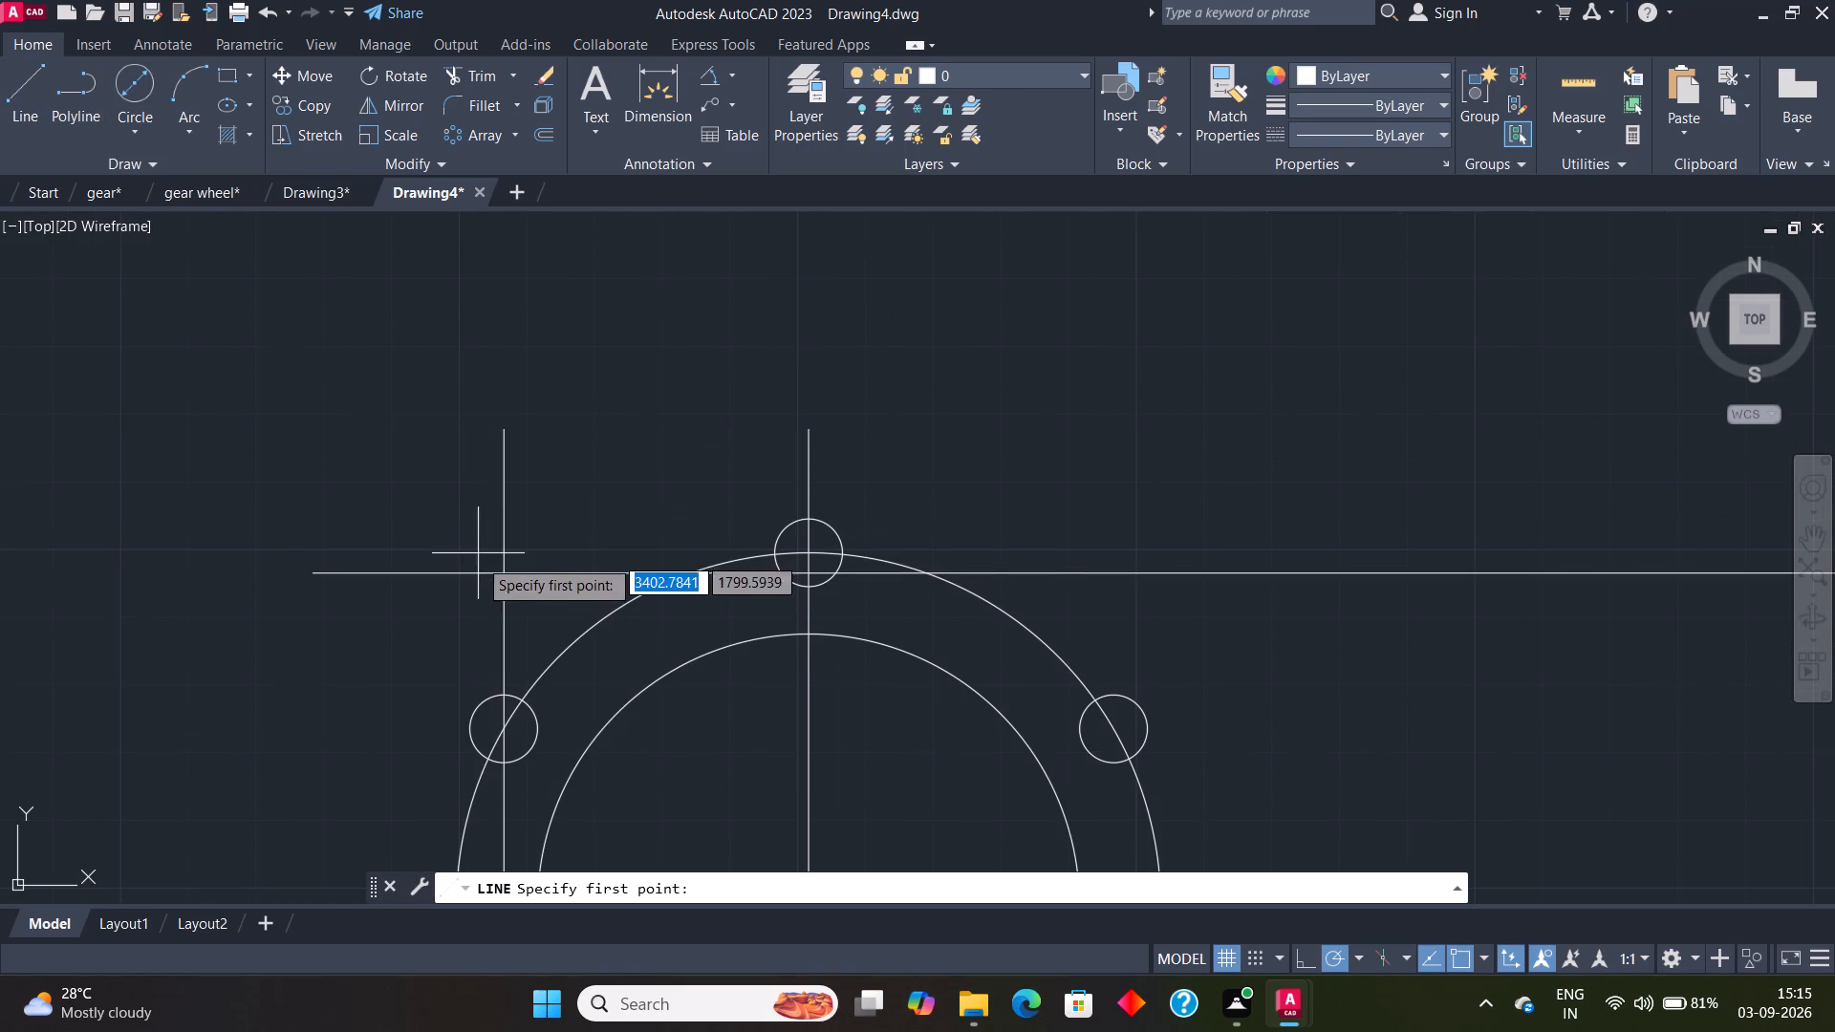
{"action": "left_click", "coordinate": [499, 570]}
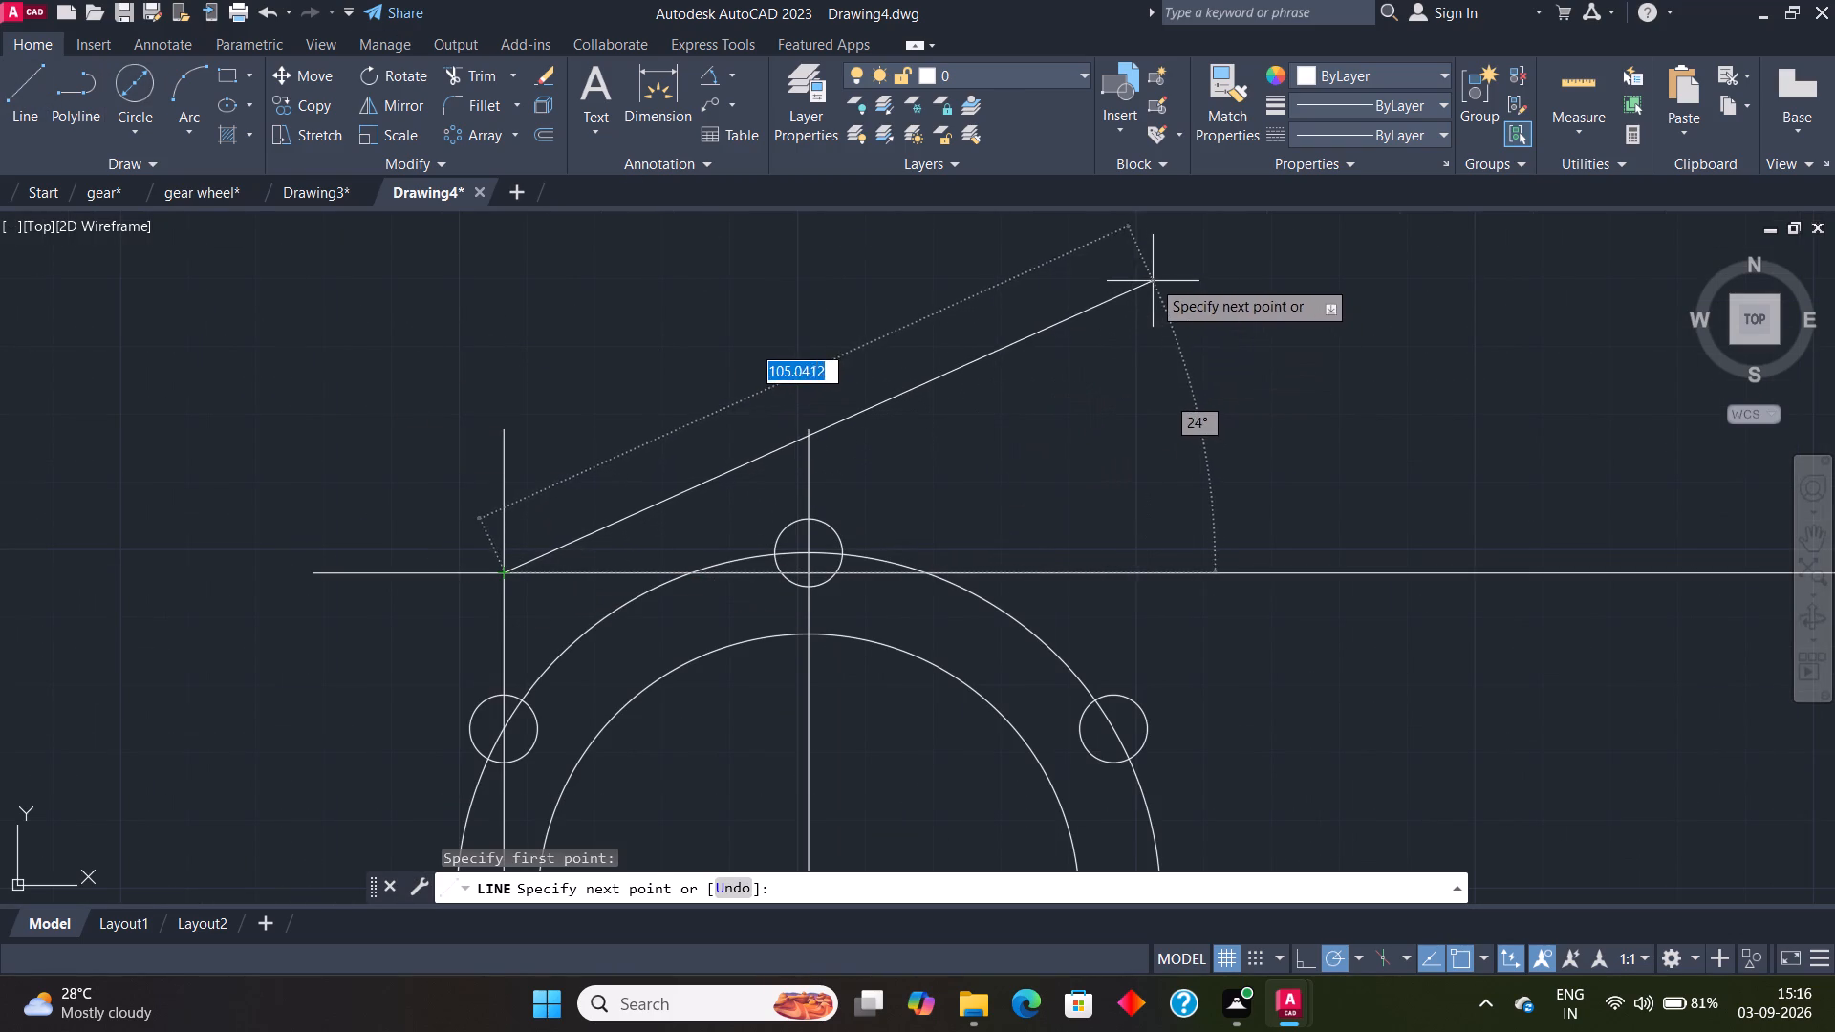
{"action": "middle_click_drag", "start_coordinate": [1421, 336], "coordinate": [1403, 438]}
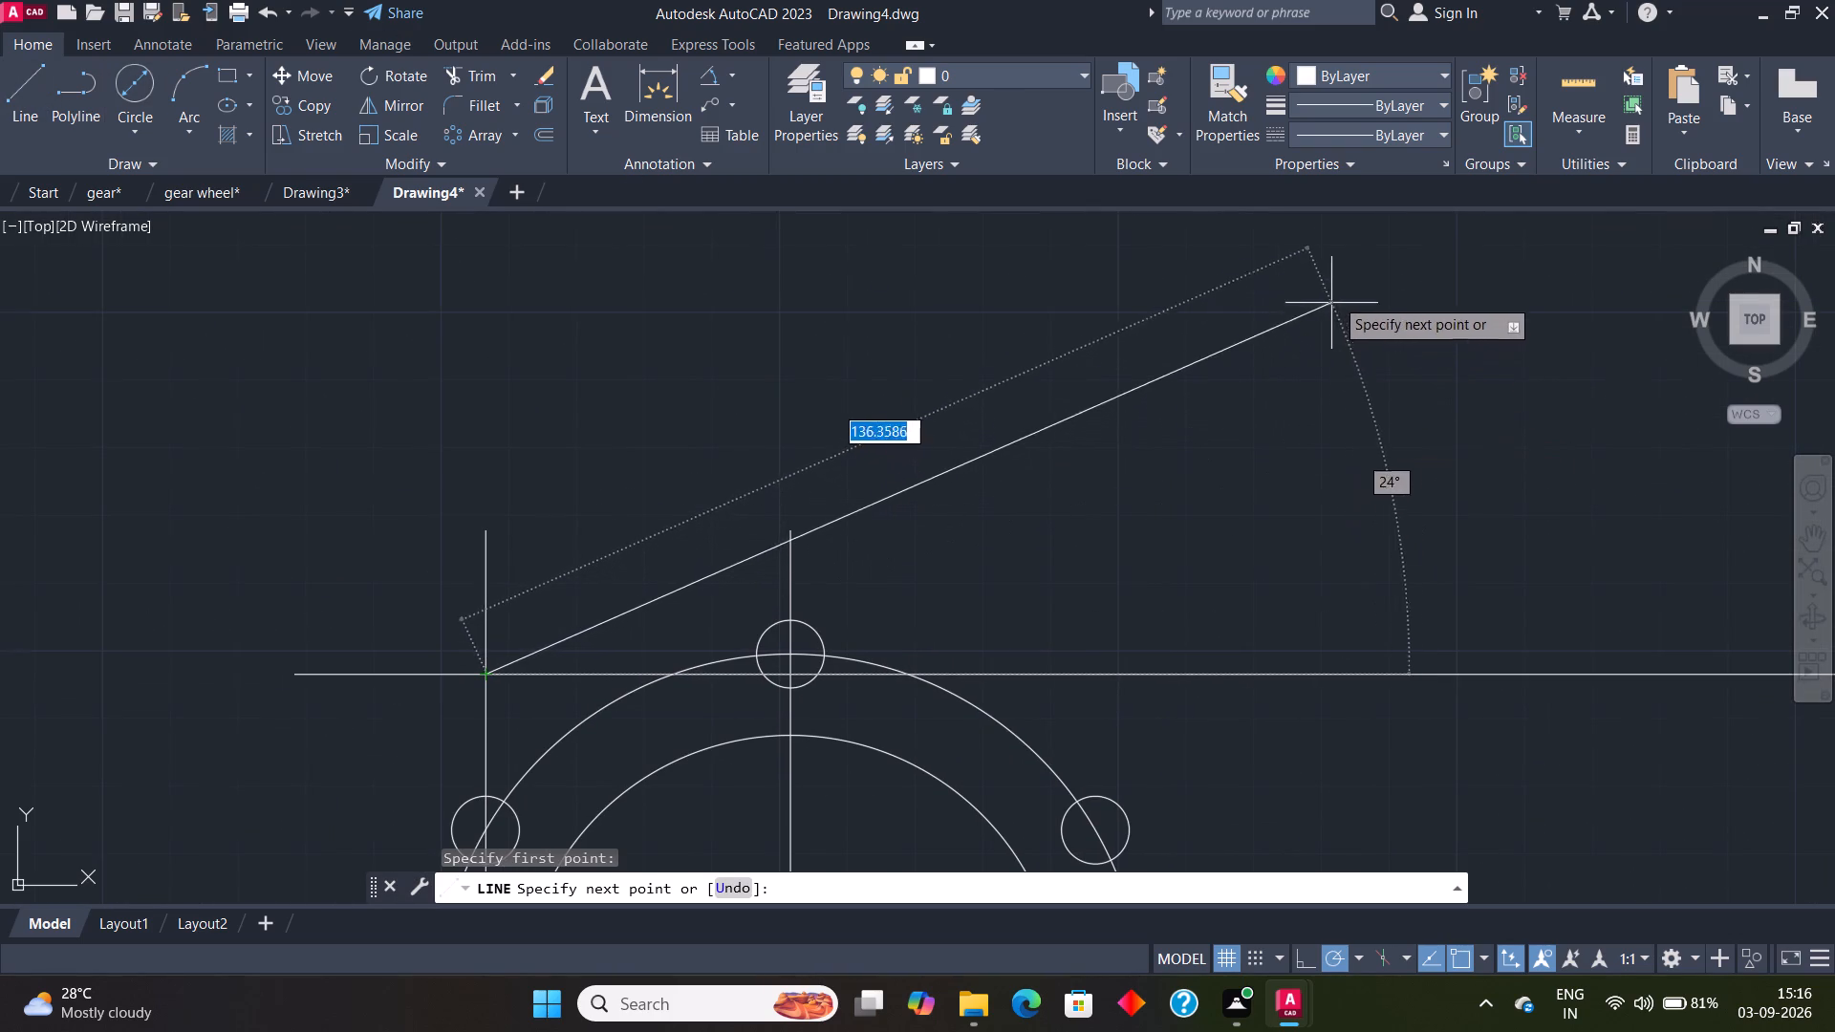
{"action": "scroll", "coordinate": [1403, 383], "scroll_direction": "down", "scroll_amount": 2}
{"action": "left_click", "coordinate": [1371, 316]}
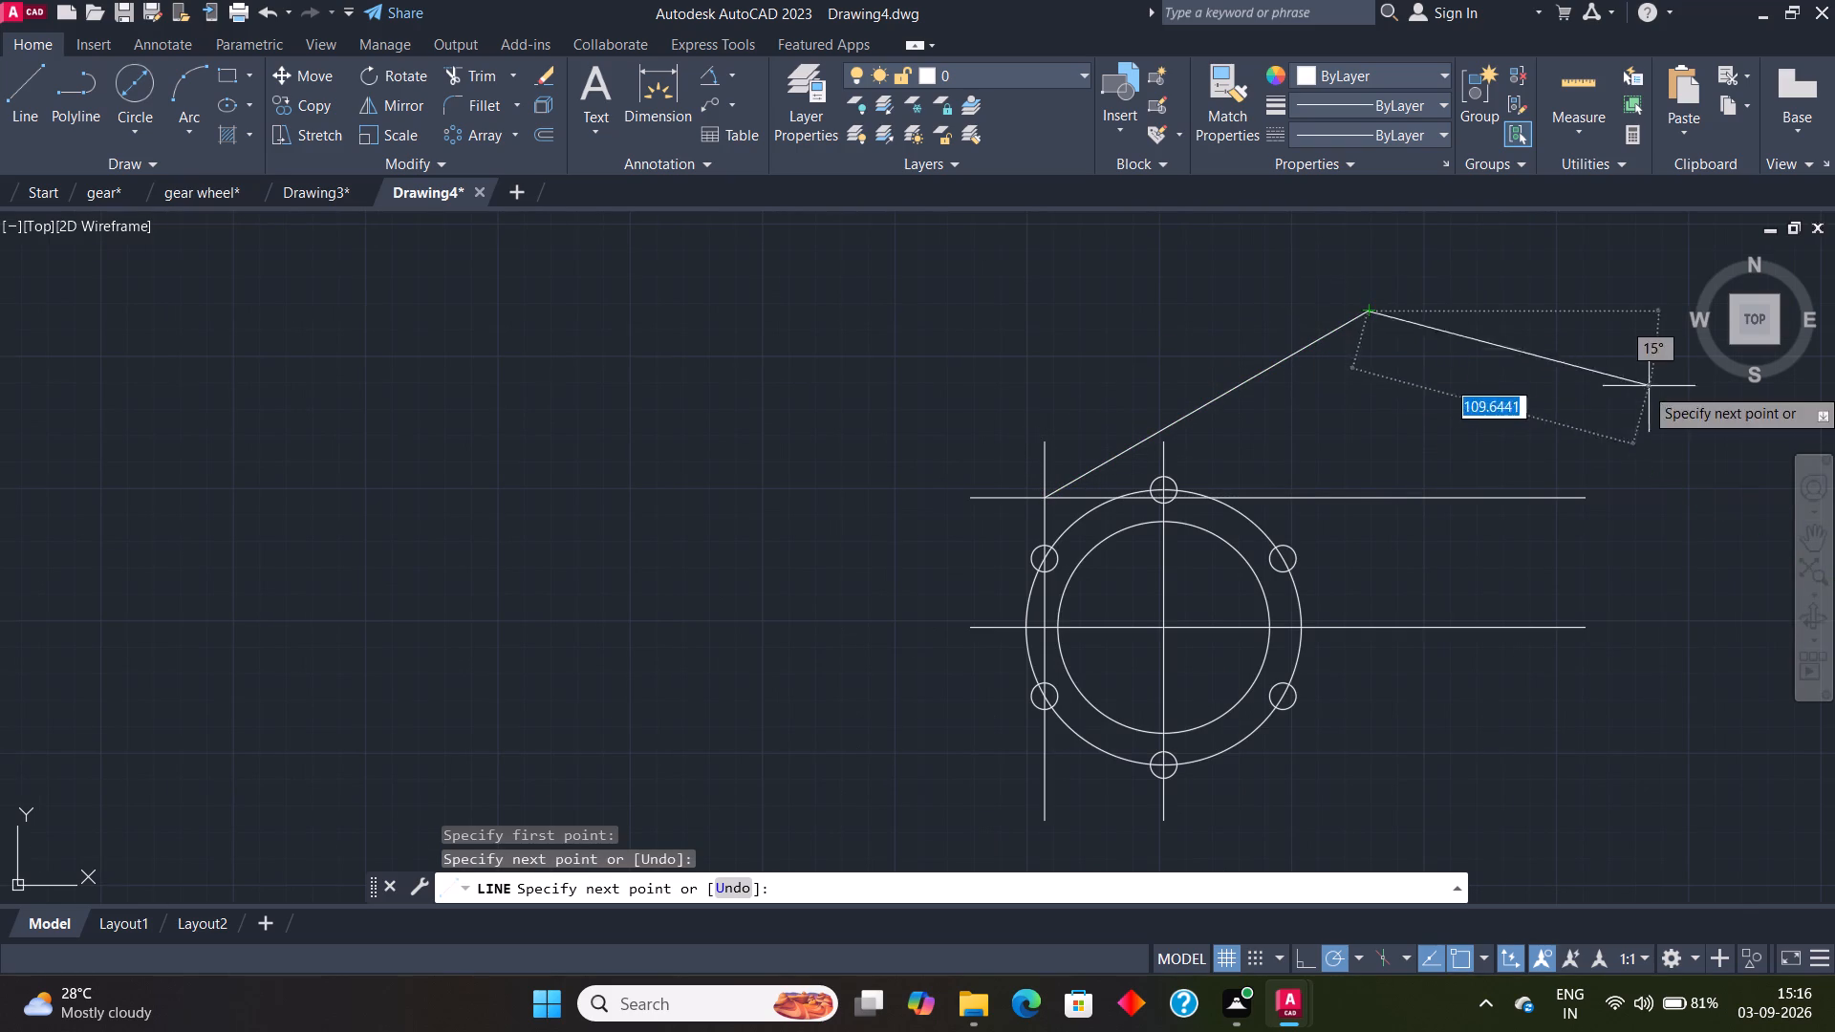
{"action": "key", "text": "Escape"}
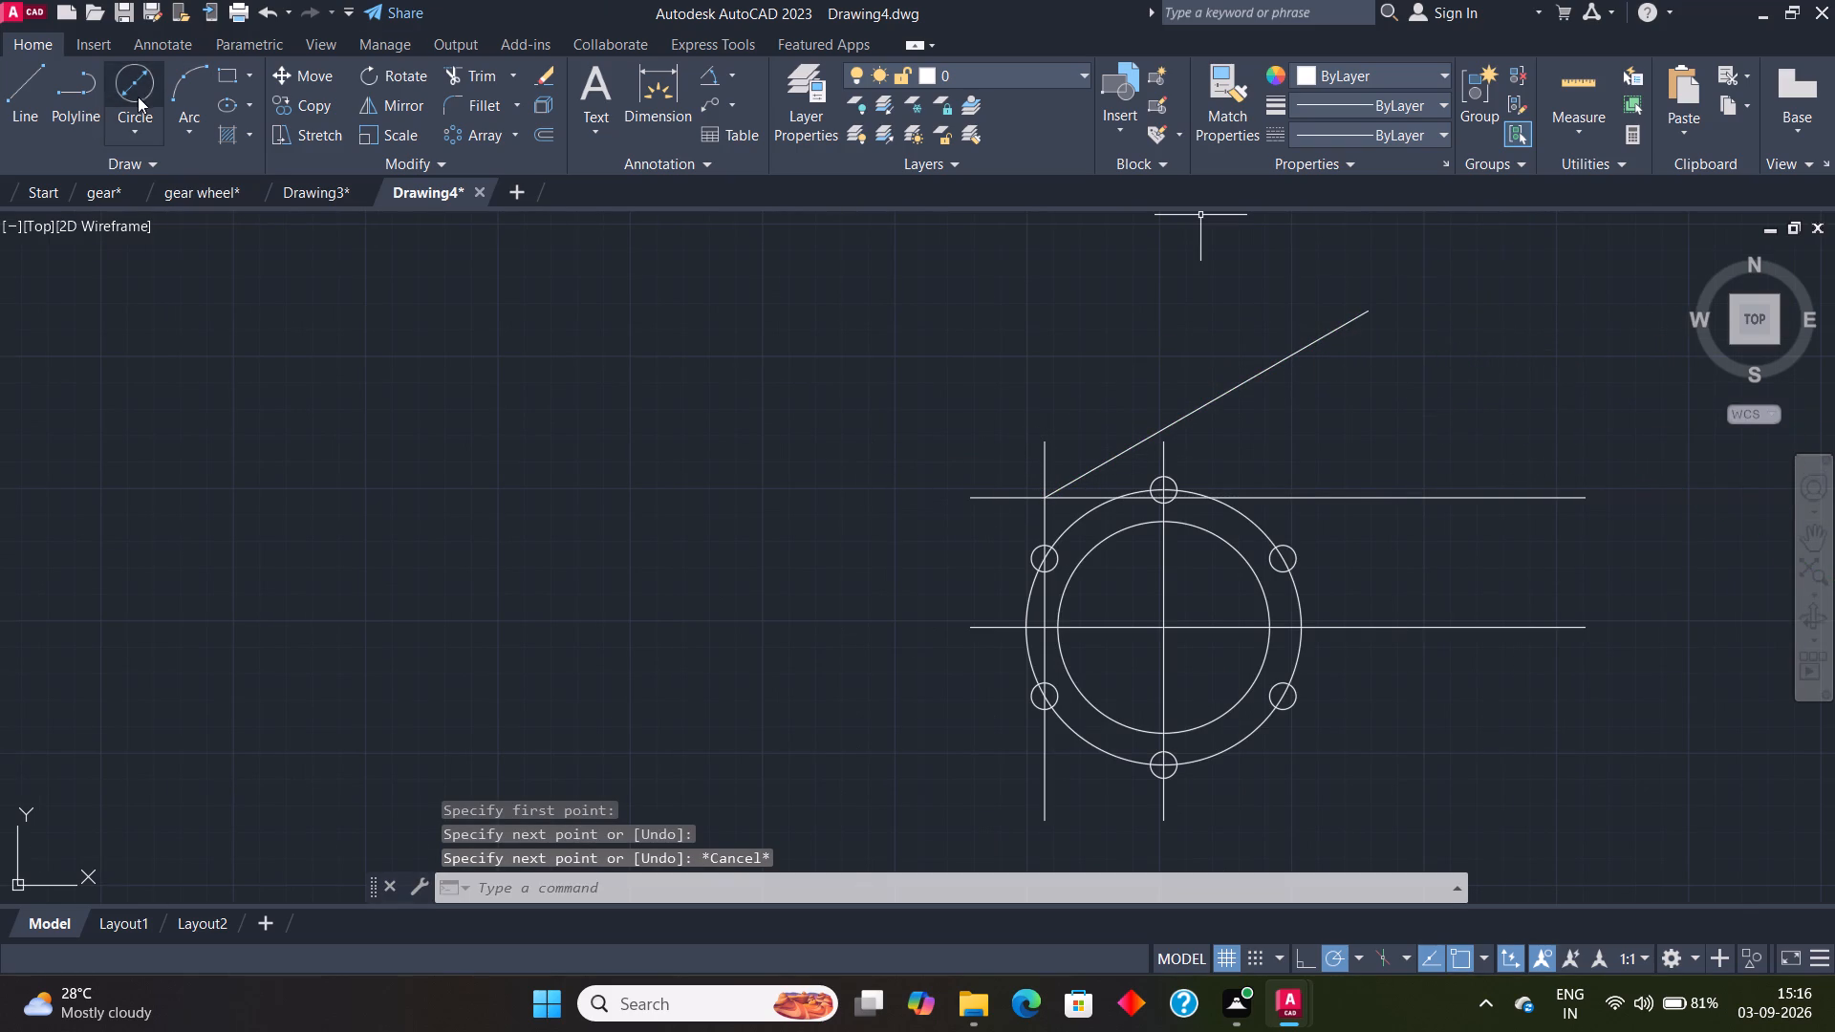
Draw a circle of diameter 226 at the common centre of the existing circles.
{"action": "left_click", "coordinate": [139, 96]}
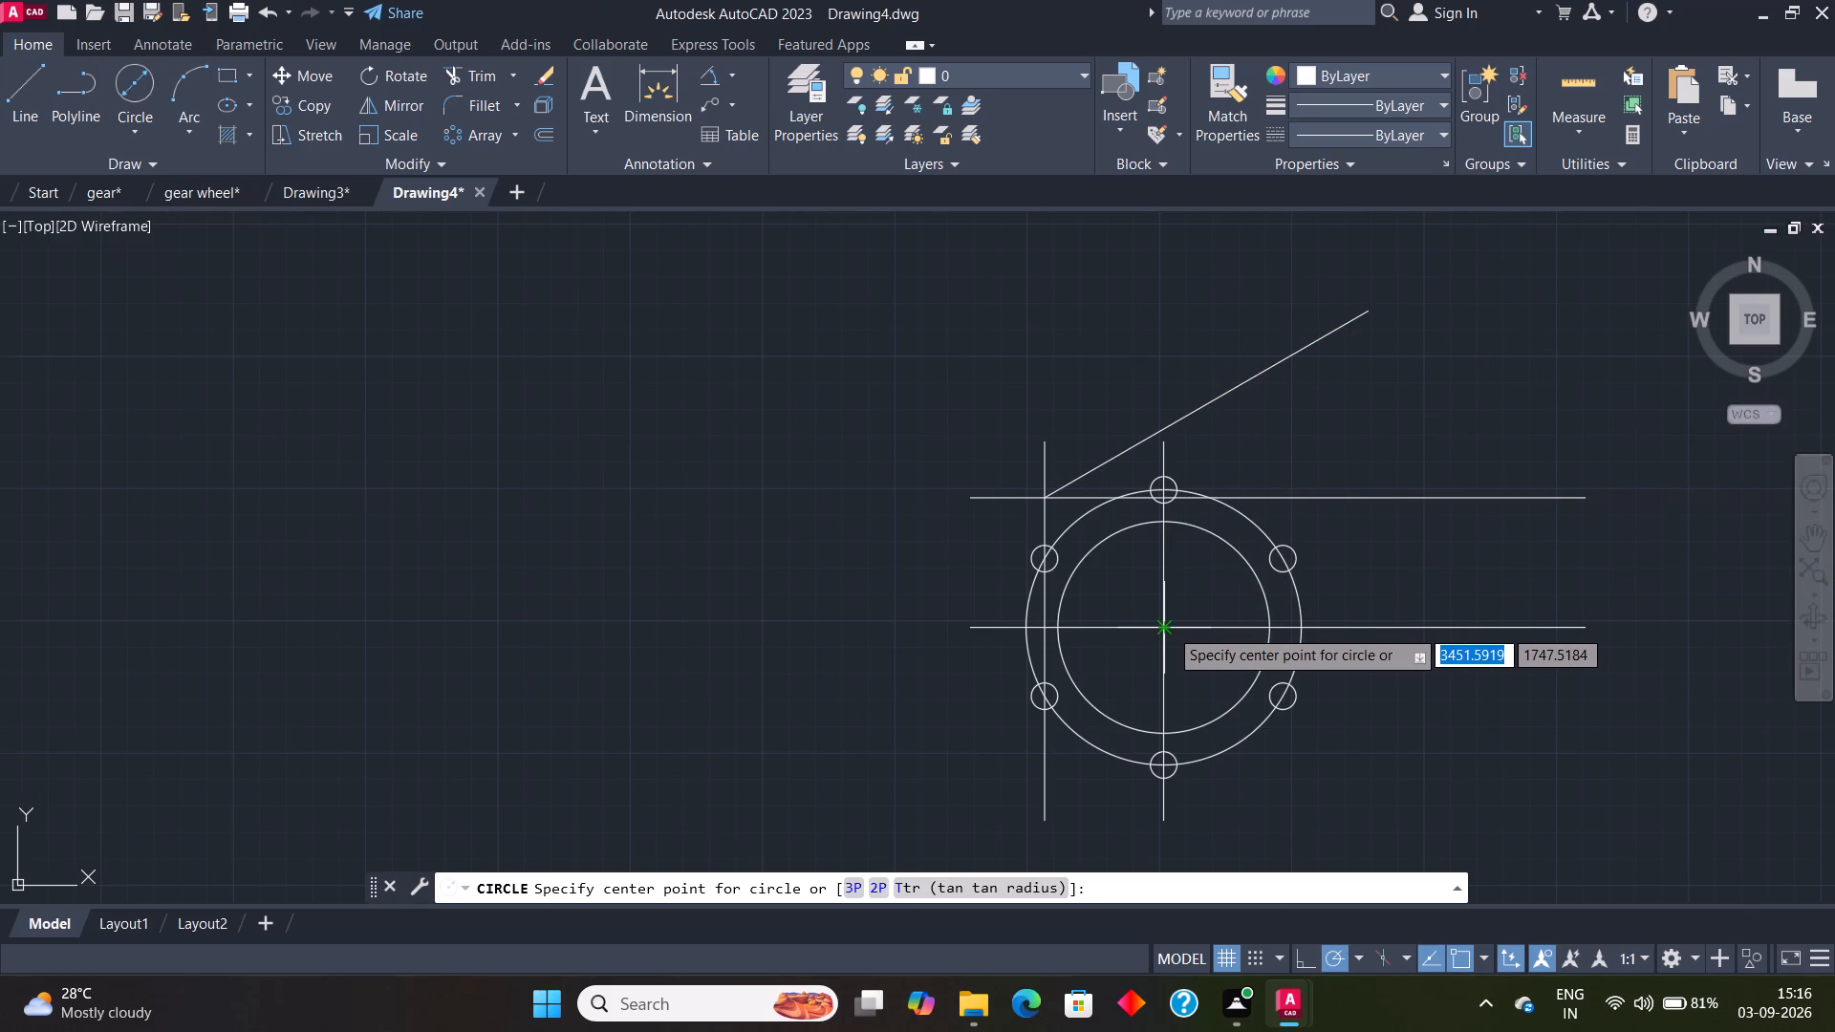
{"action": "left_click", "coordinate": [1169, 628]}
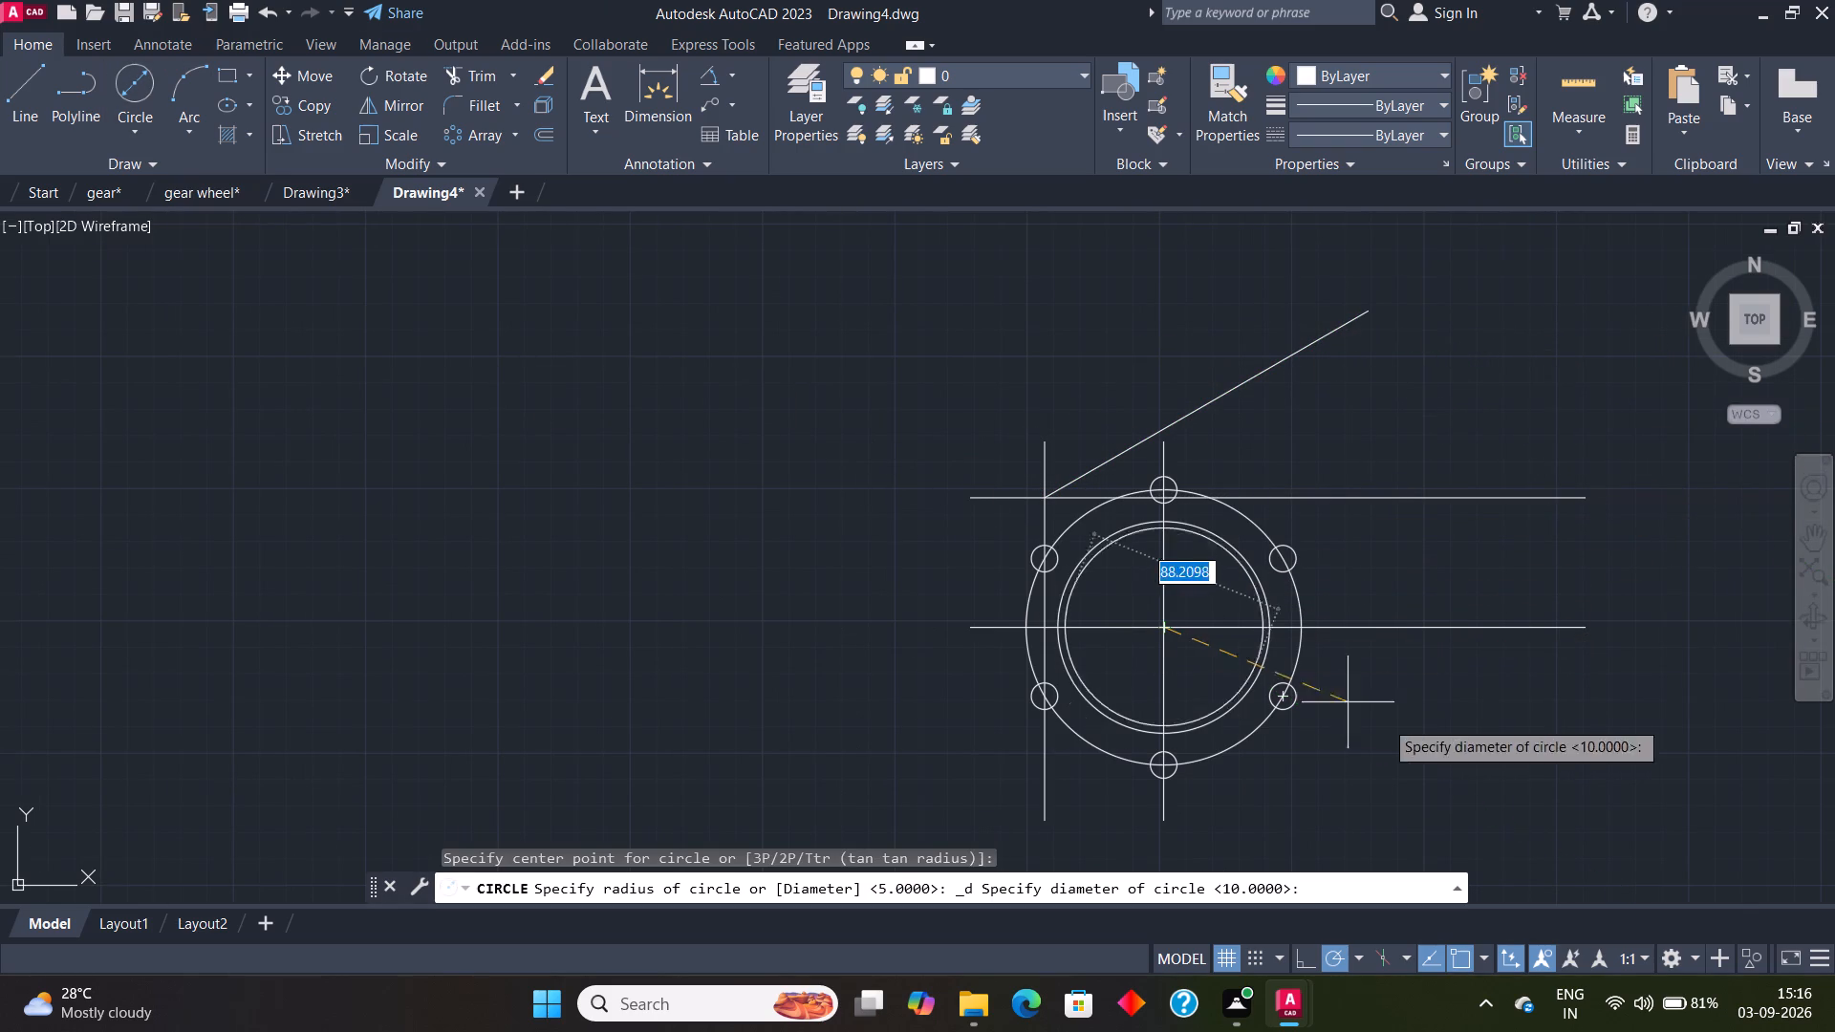
{"action": "key", "text": "d"}
{"action": "key", "text": "Return"}
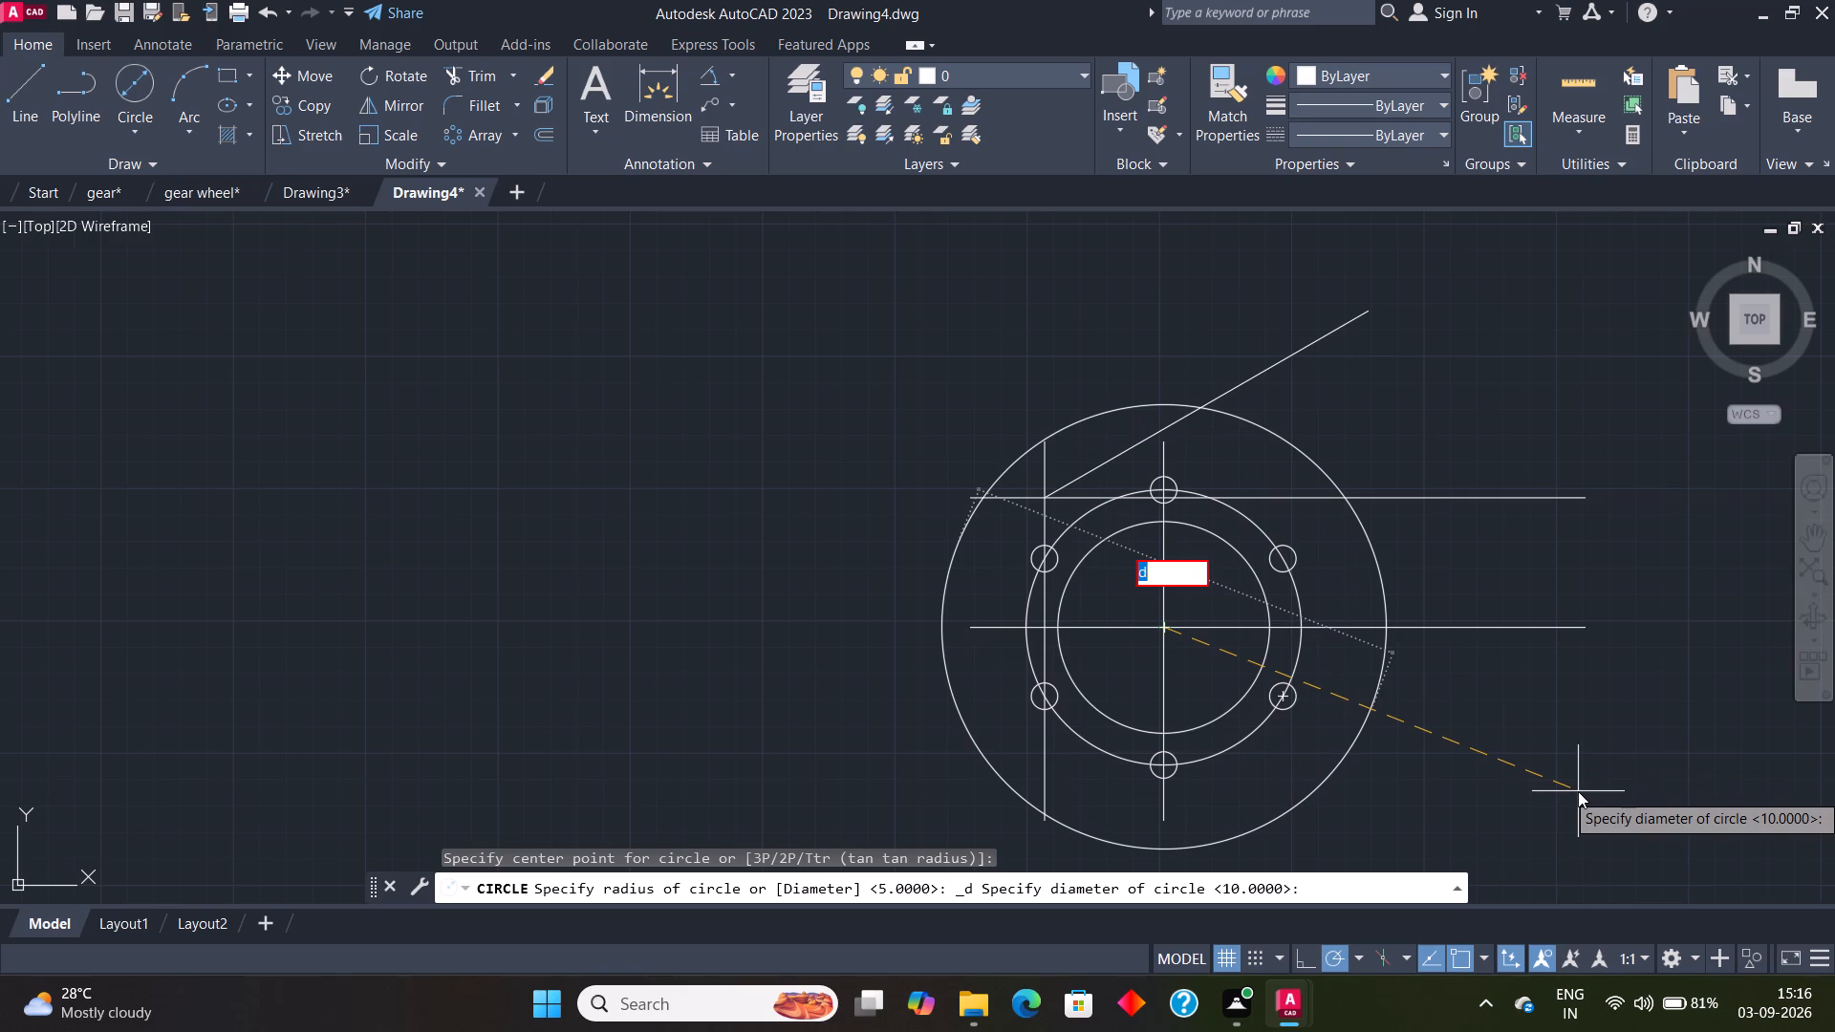
{"action": "type", "text": "226"}
{"action": "key", "text": "Return"}
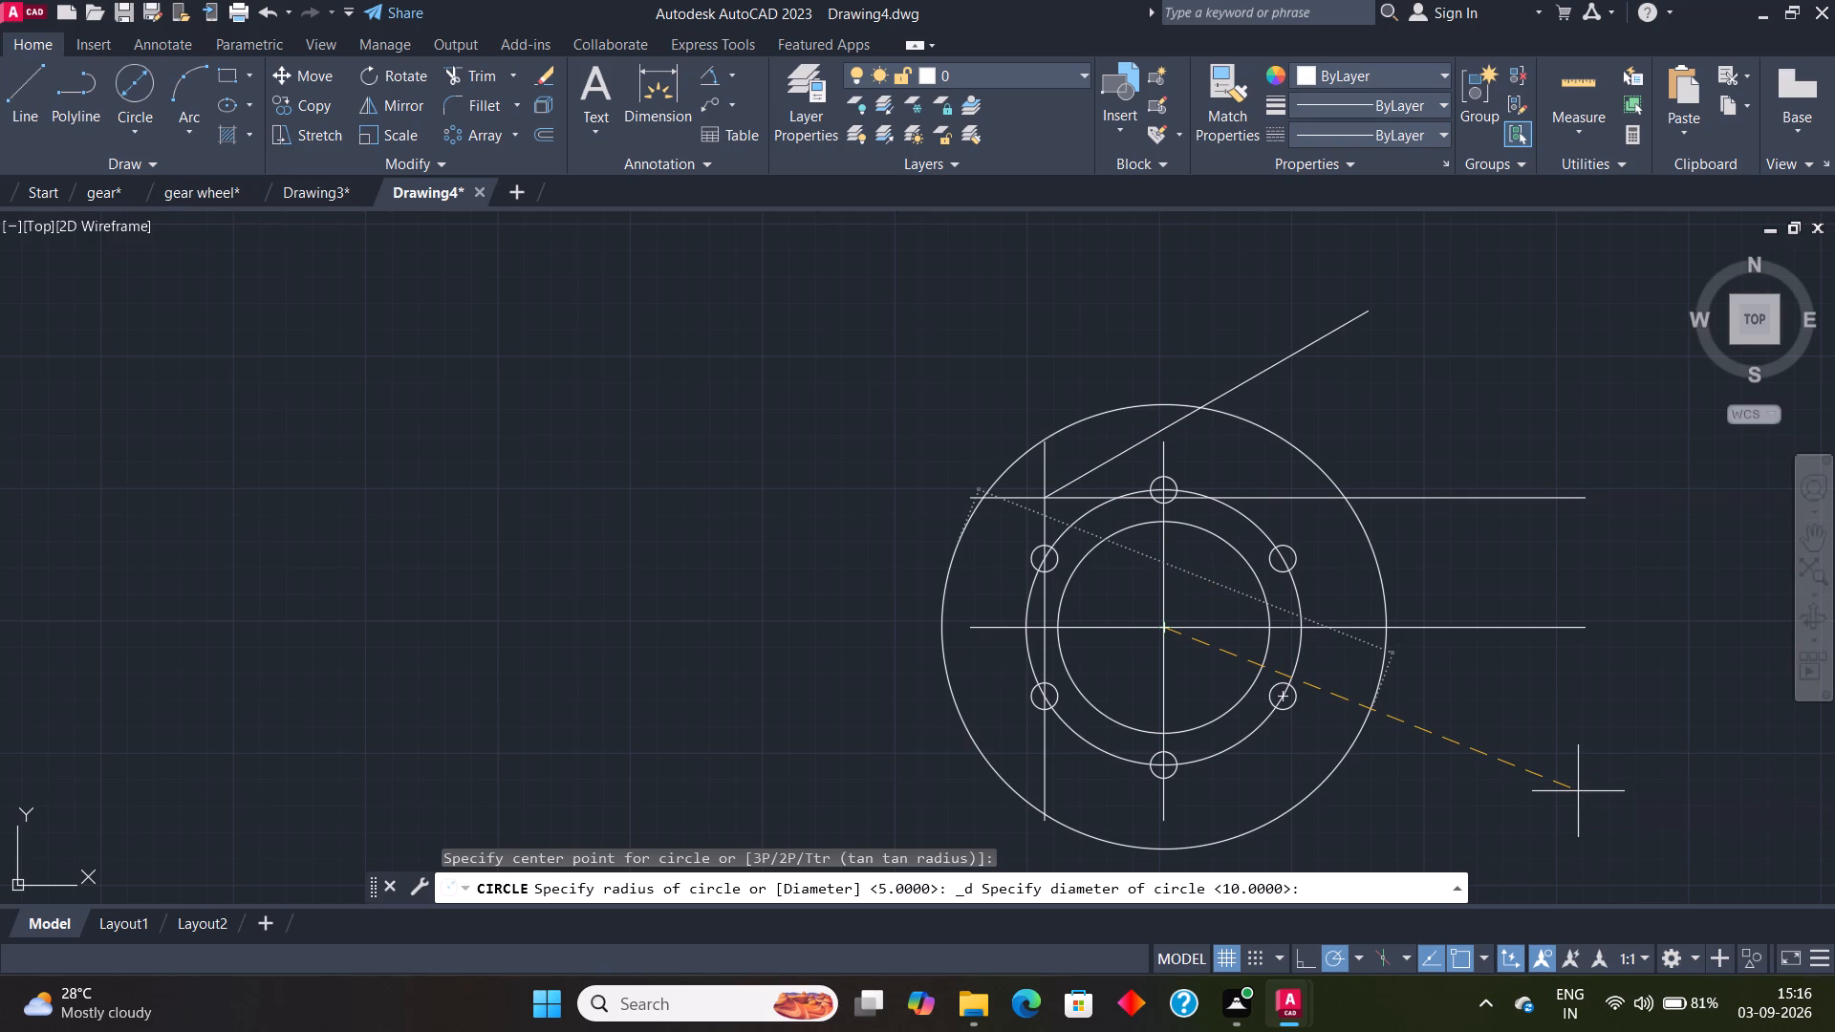
{"action": "key", "text": "Escape"}
Extend the offset vertical line and the vertical centre line upward to the 226-diameter circle.
{"action": "type", "text": "ex"}
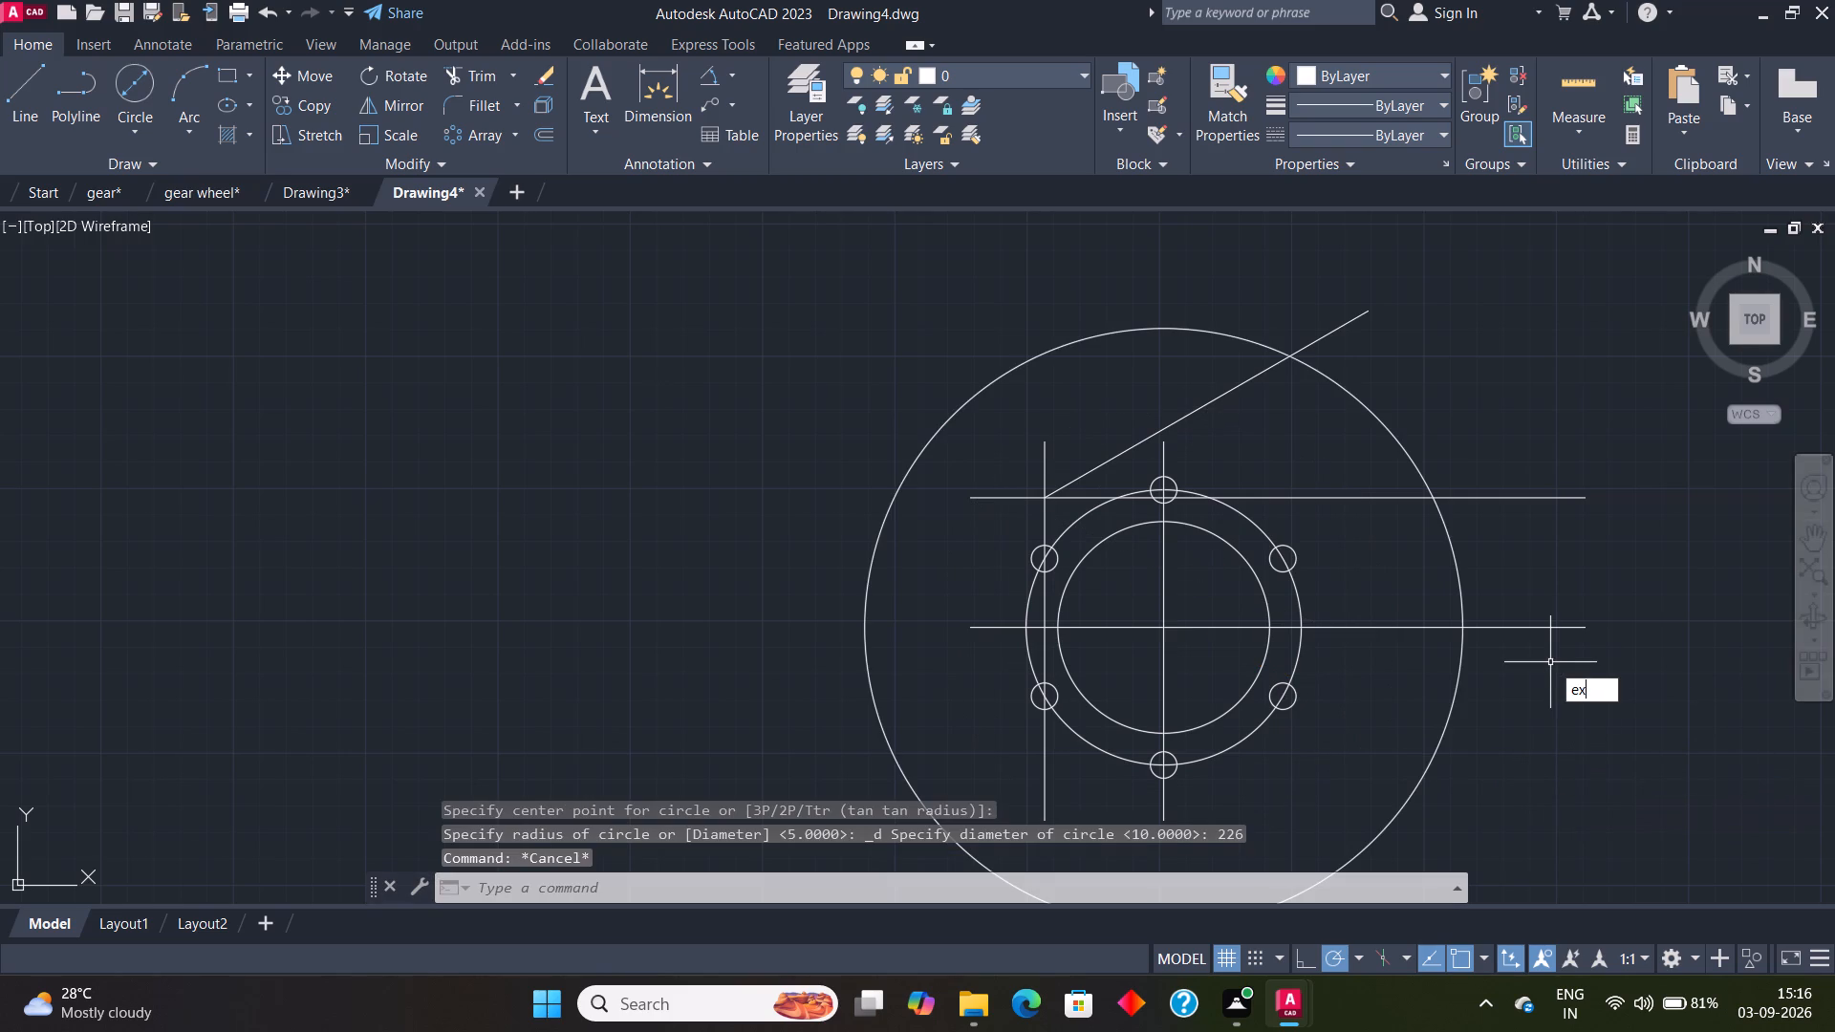
{"action": "key", "text": "Return"}
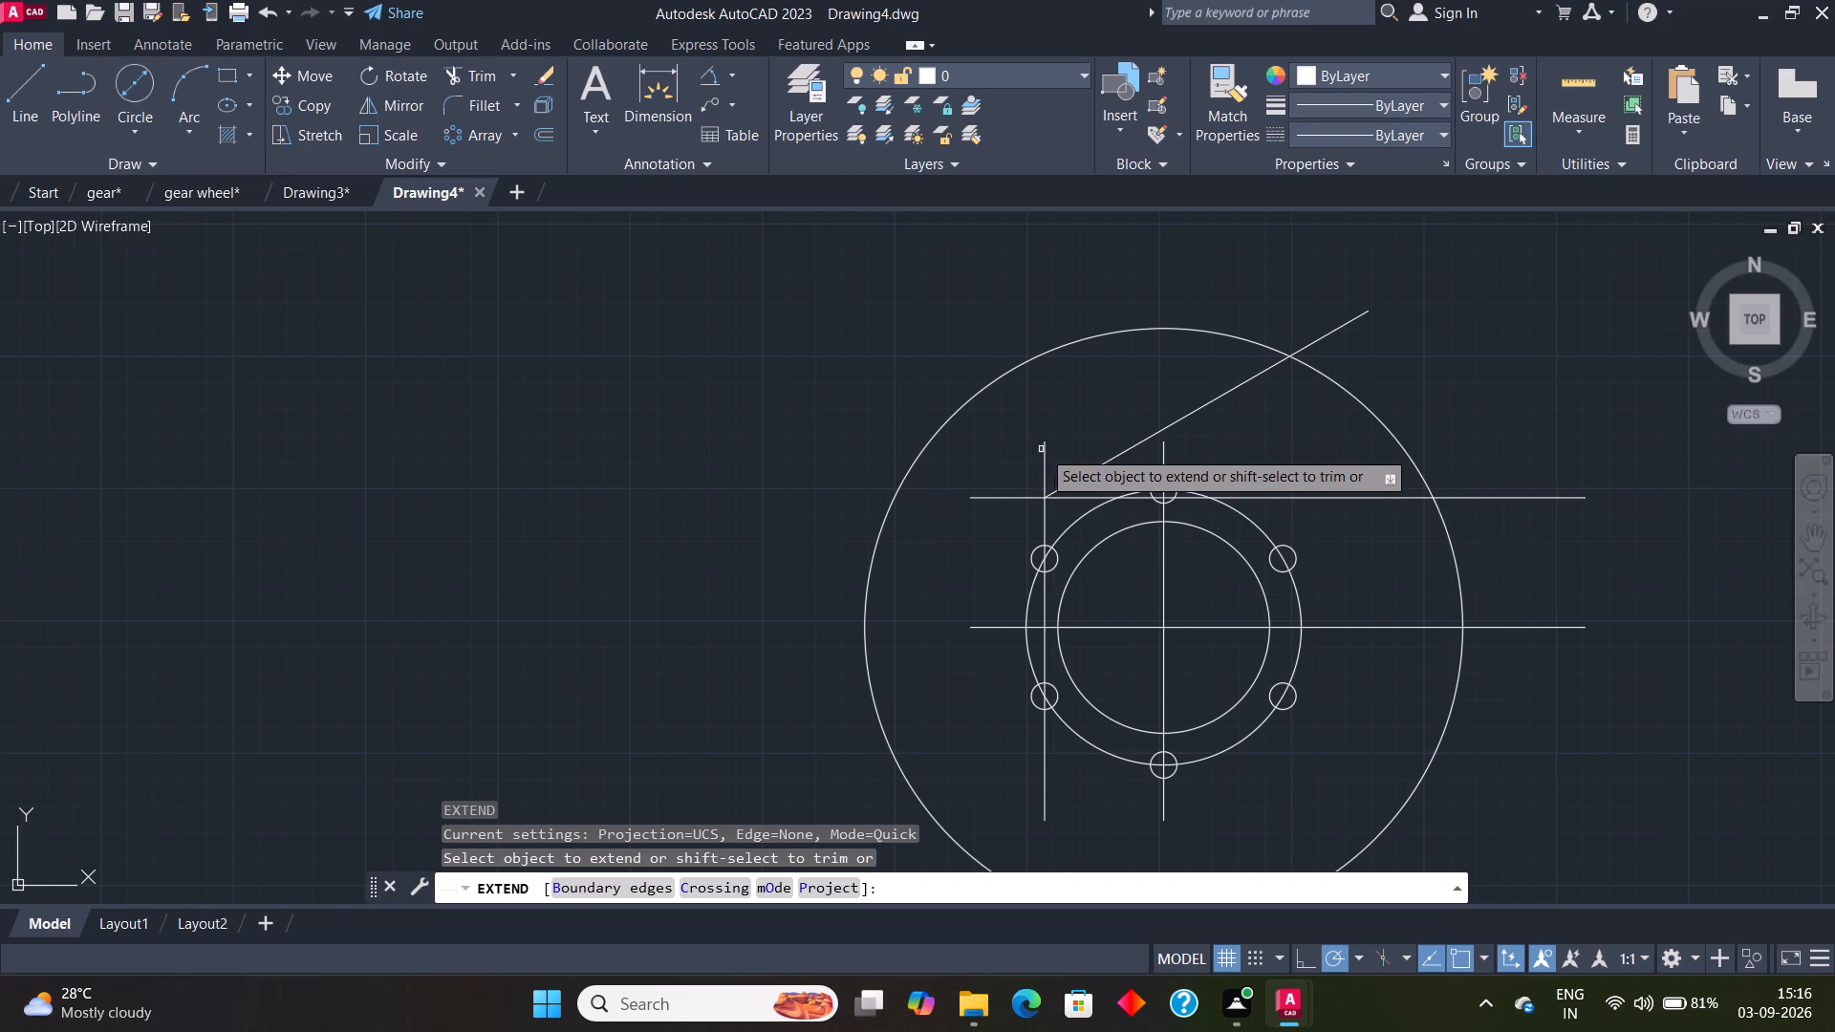
{"action": "left_click", "coordinate": [1043, 448]}
{"action": "left_click", "coordinate": [1165, 462]}
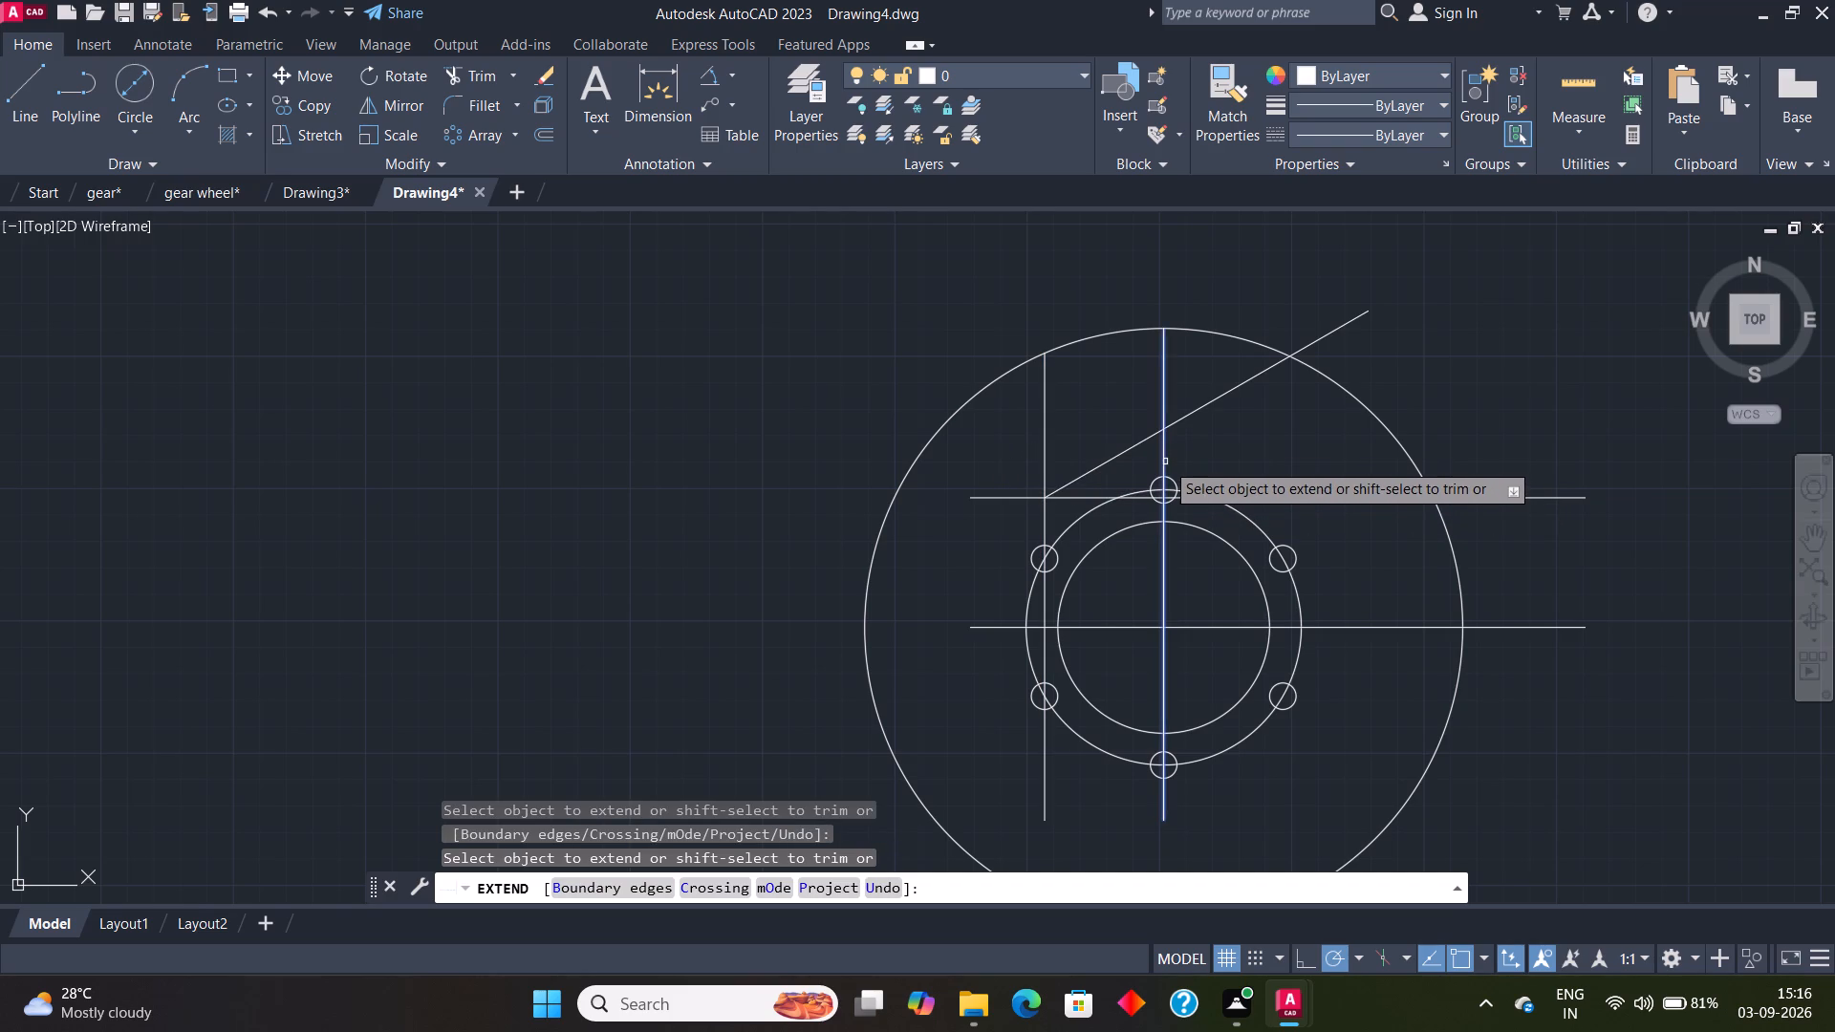
{"action": "left_click", "coordinate": [1162, 445]}
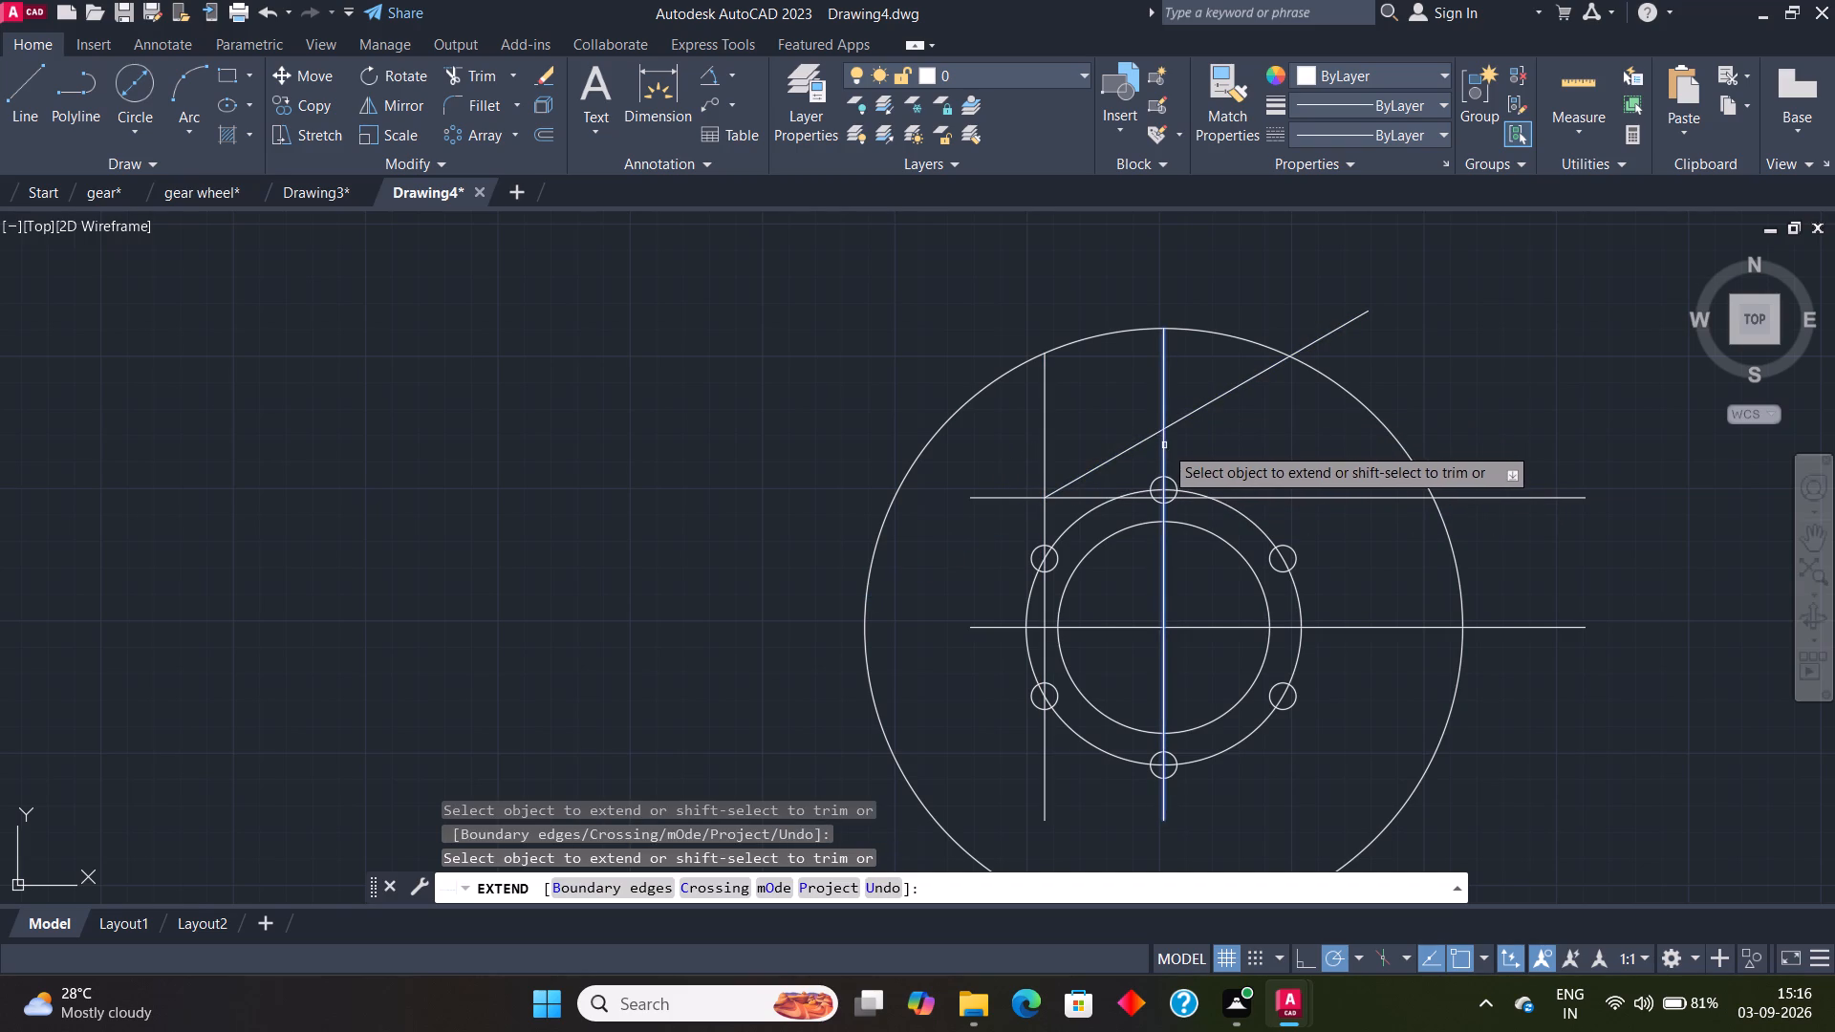
{"action": "key", "text": "Escape"}
Fillet the three pocket corners between the offset vertical line, the slanted line and the 226-diameter circle with radius 9.5.
{"action": "key", "text": "f"}
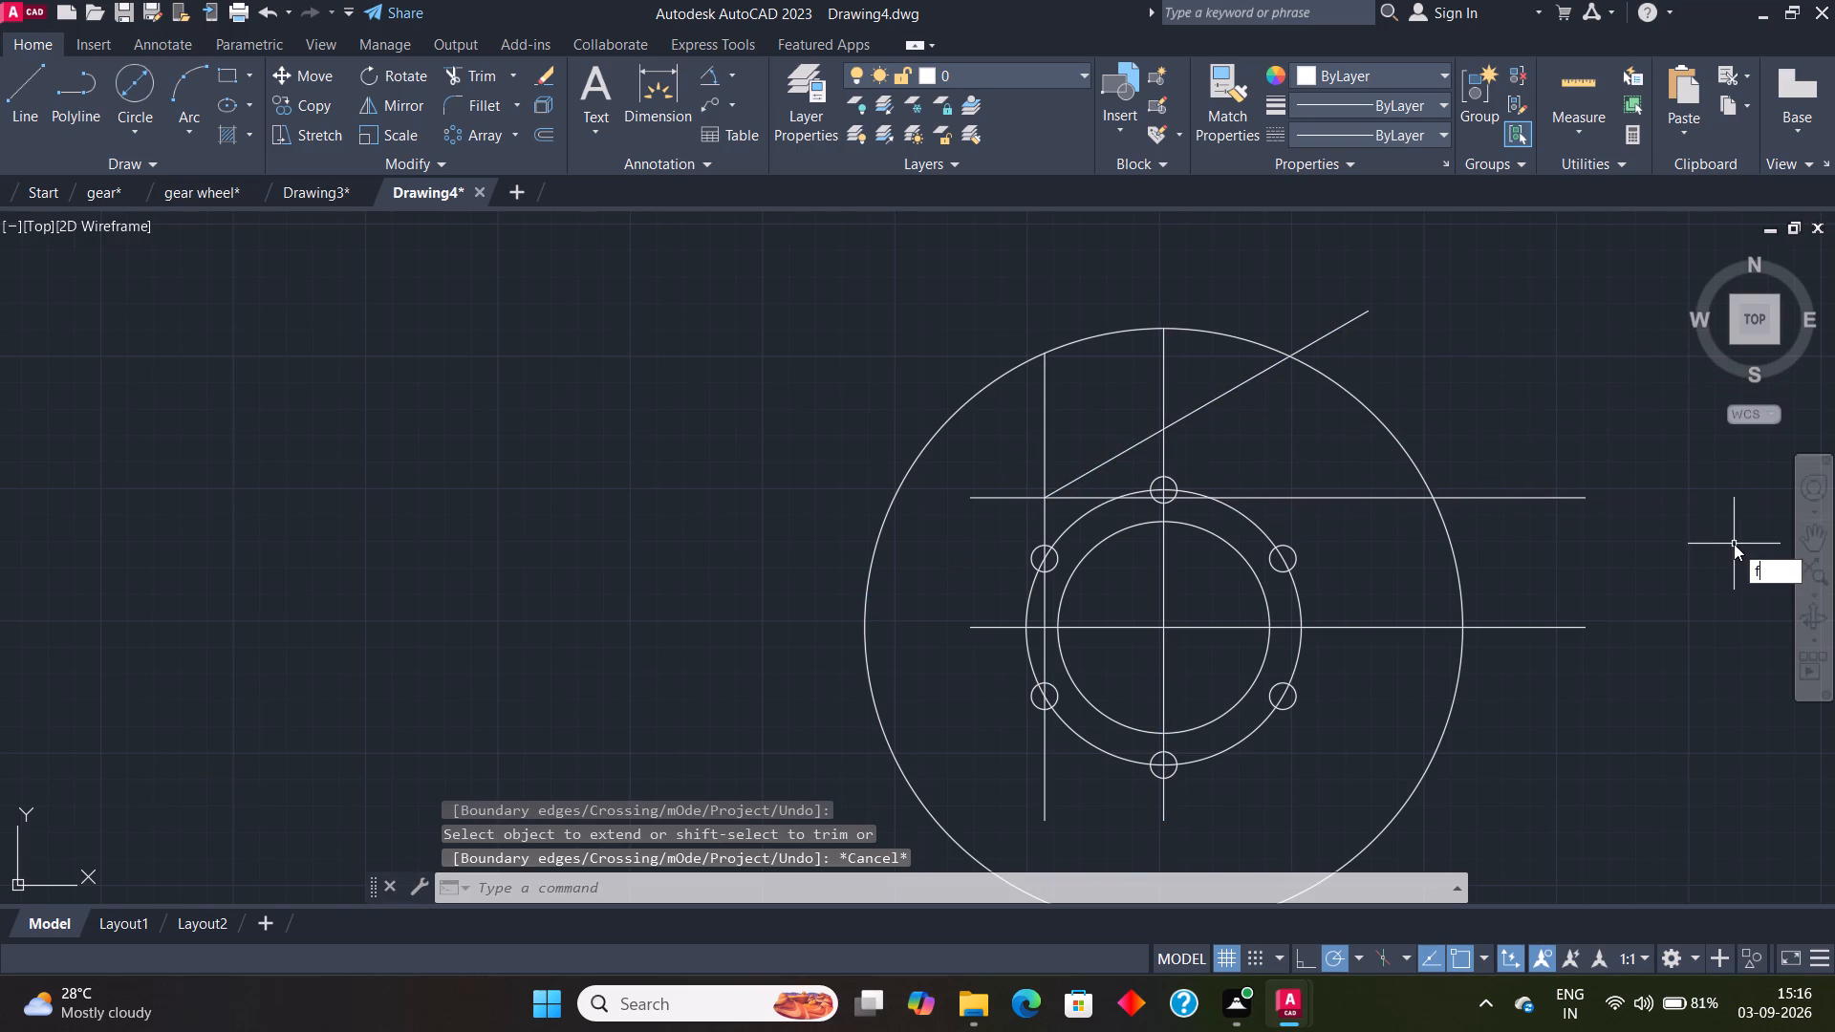
{"action": "key", "text": "Return"}
{"action": "key", "text": "r"}
{"action": "key", "text": "Return"}
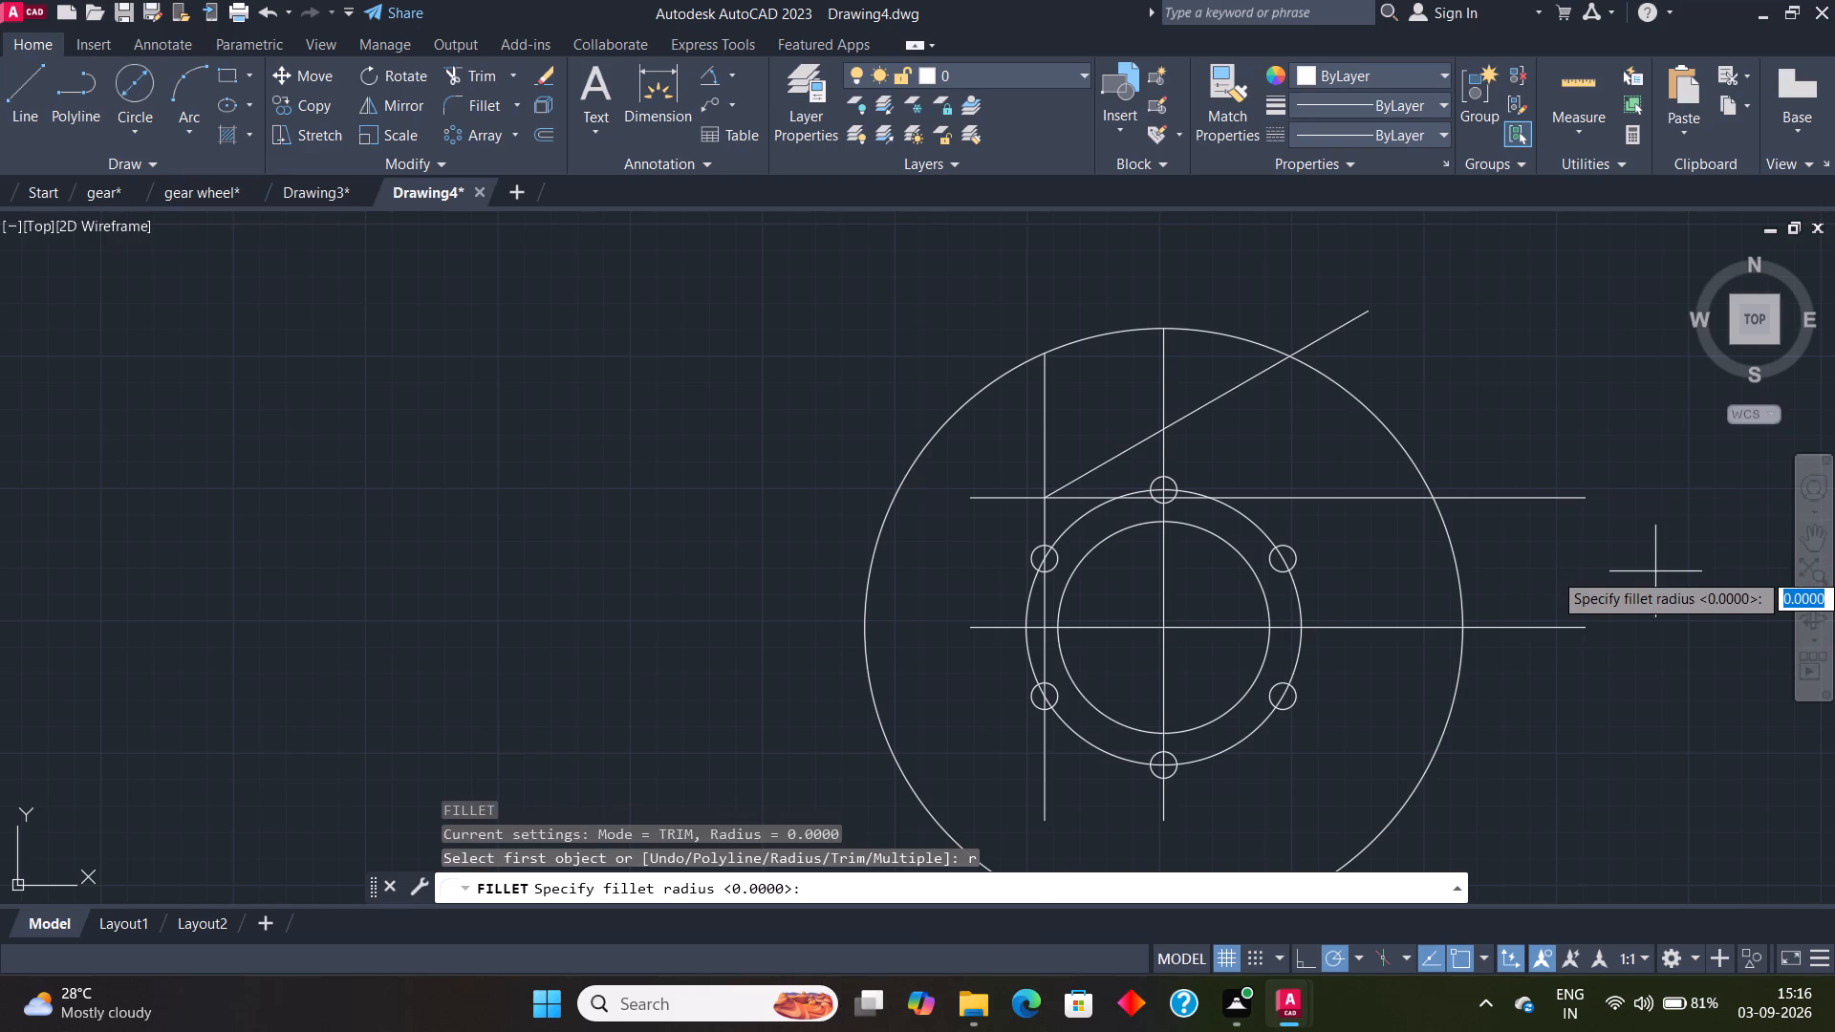
{"action": "type", "text": "9.5"}
{"action": "key", "text": "Return"}
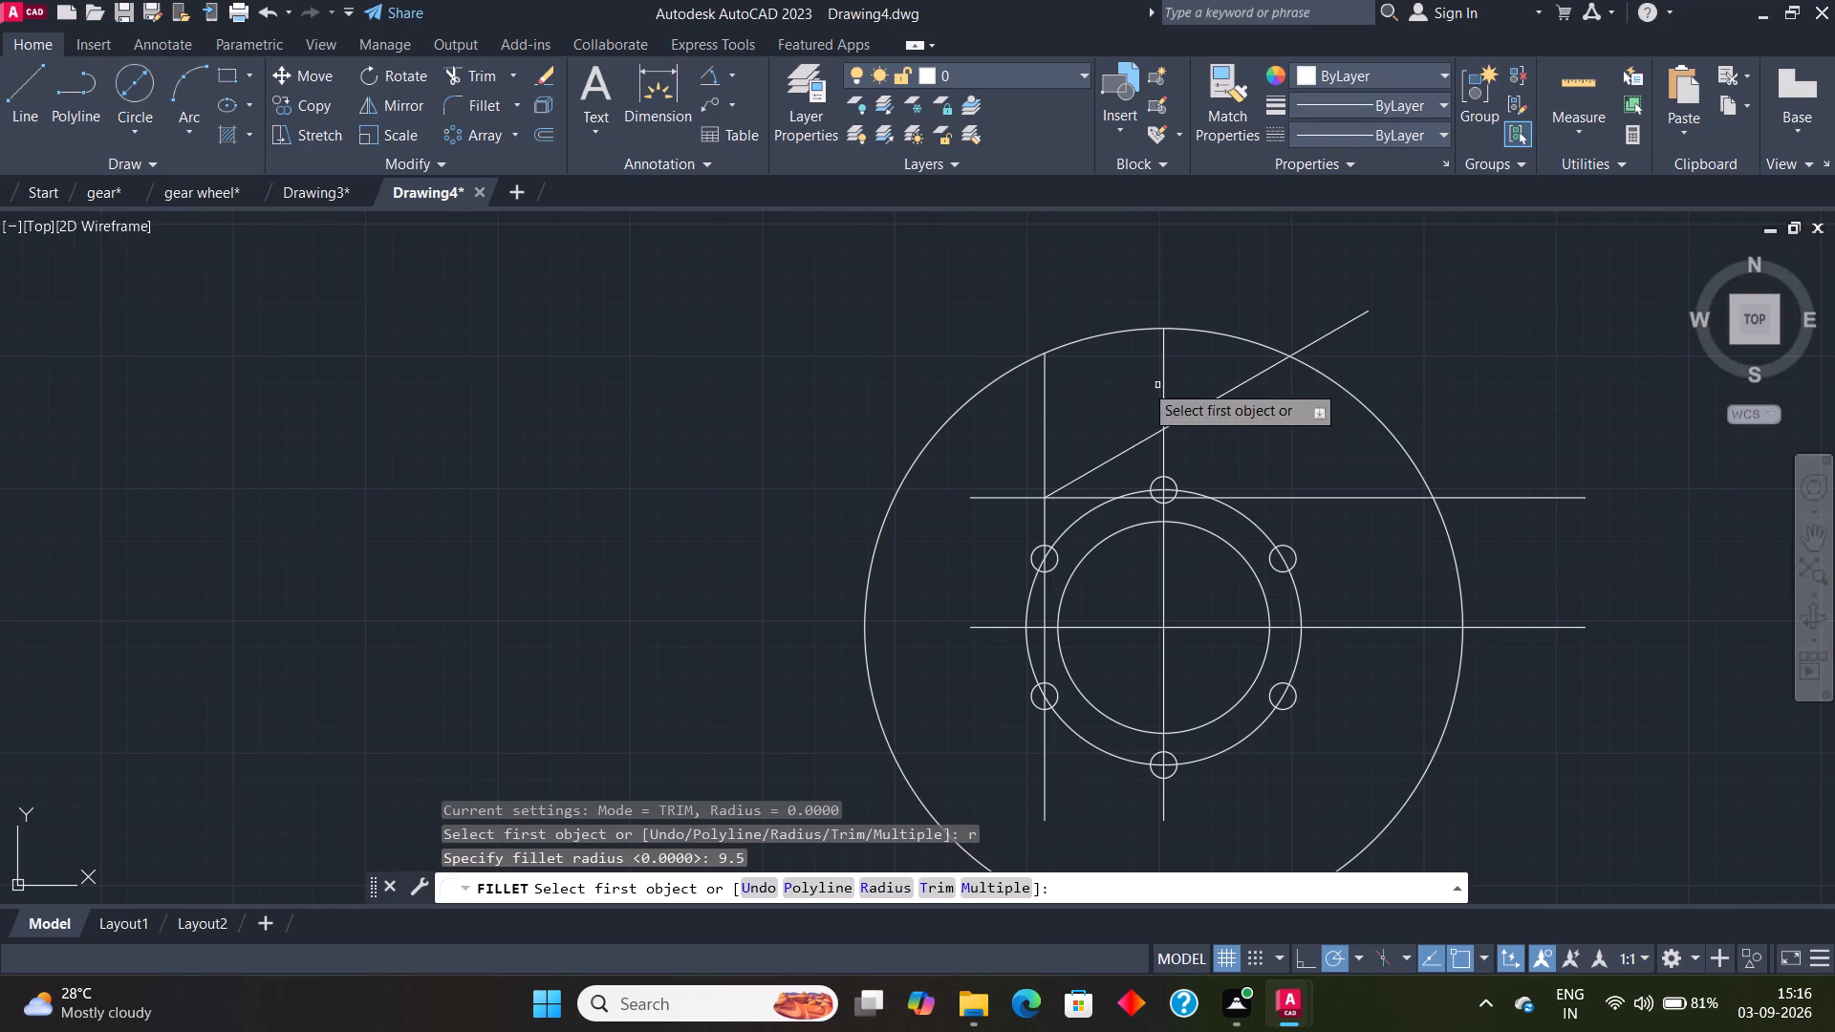
{"action": "left_click", "coordinate": [1044, 406]}
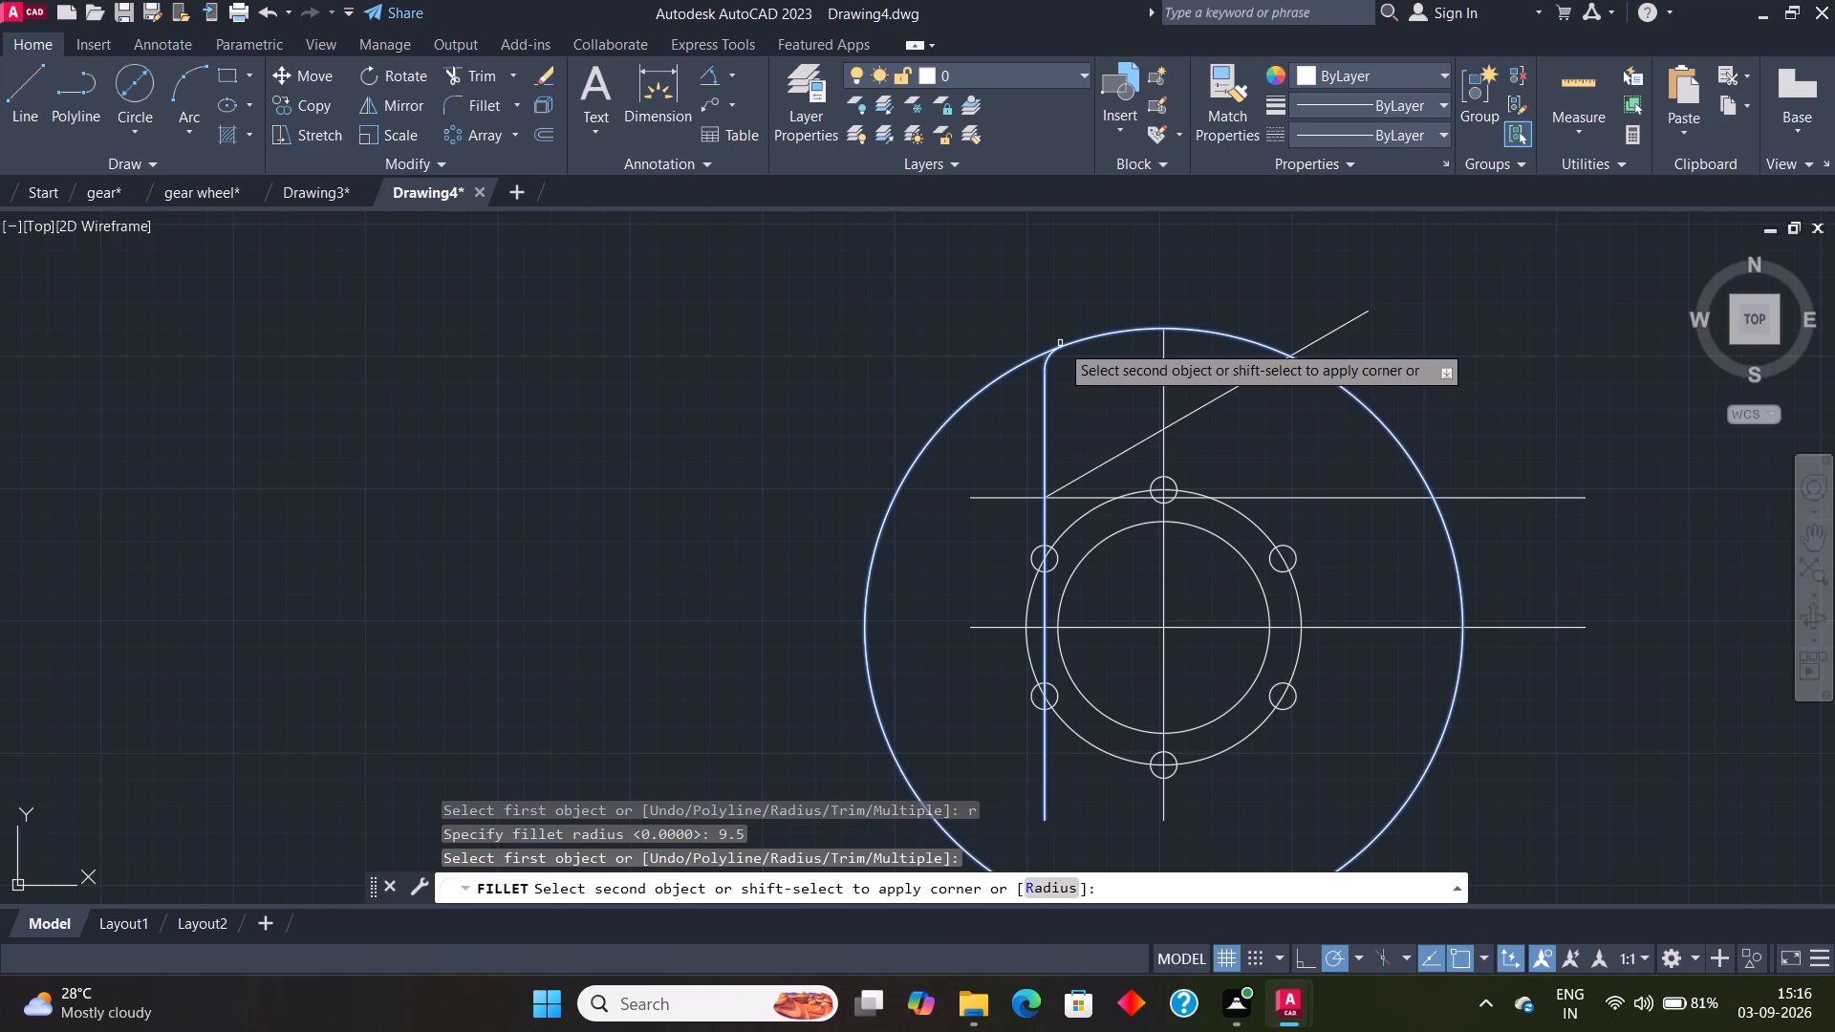
{"action": "left_click", "coordinate": [1065, 343]}
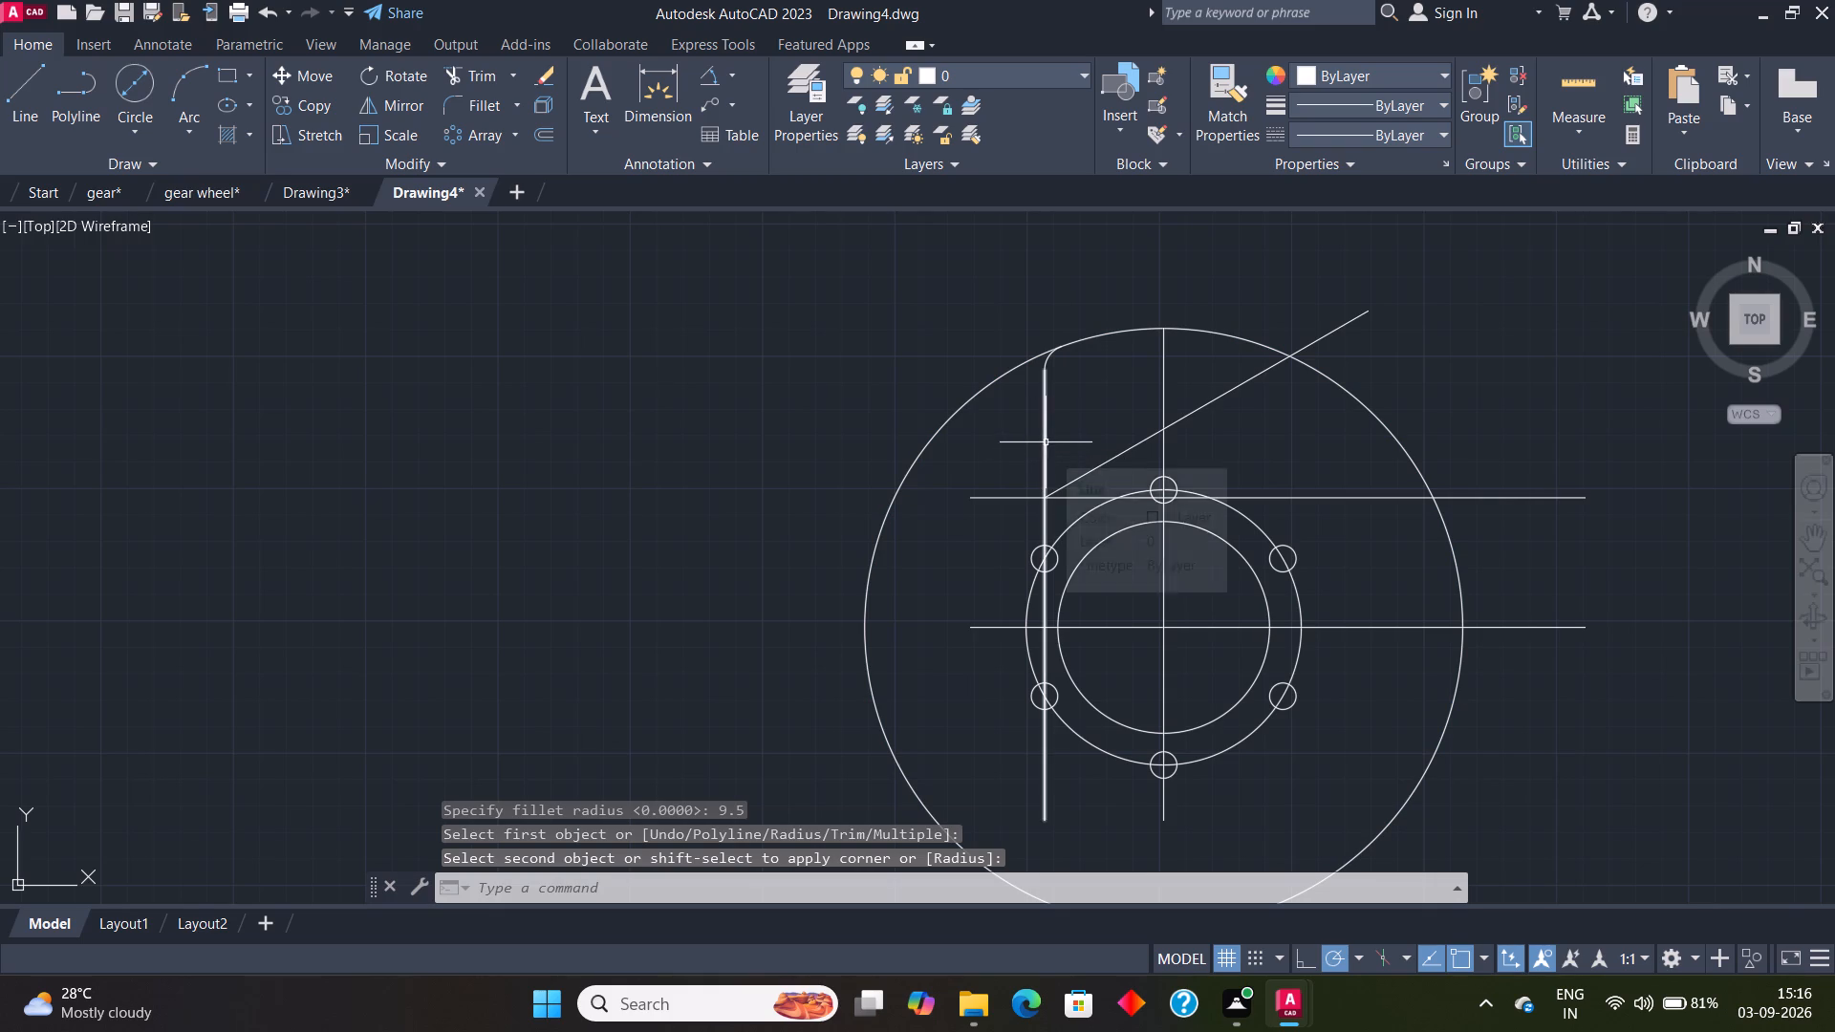
{"action": "key", "text": "space"}
{"action": "left_click", "coordinate": [1044, 453]}
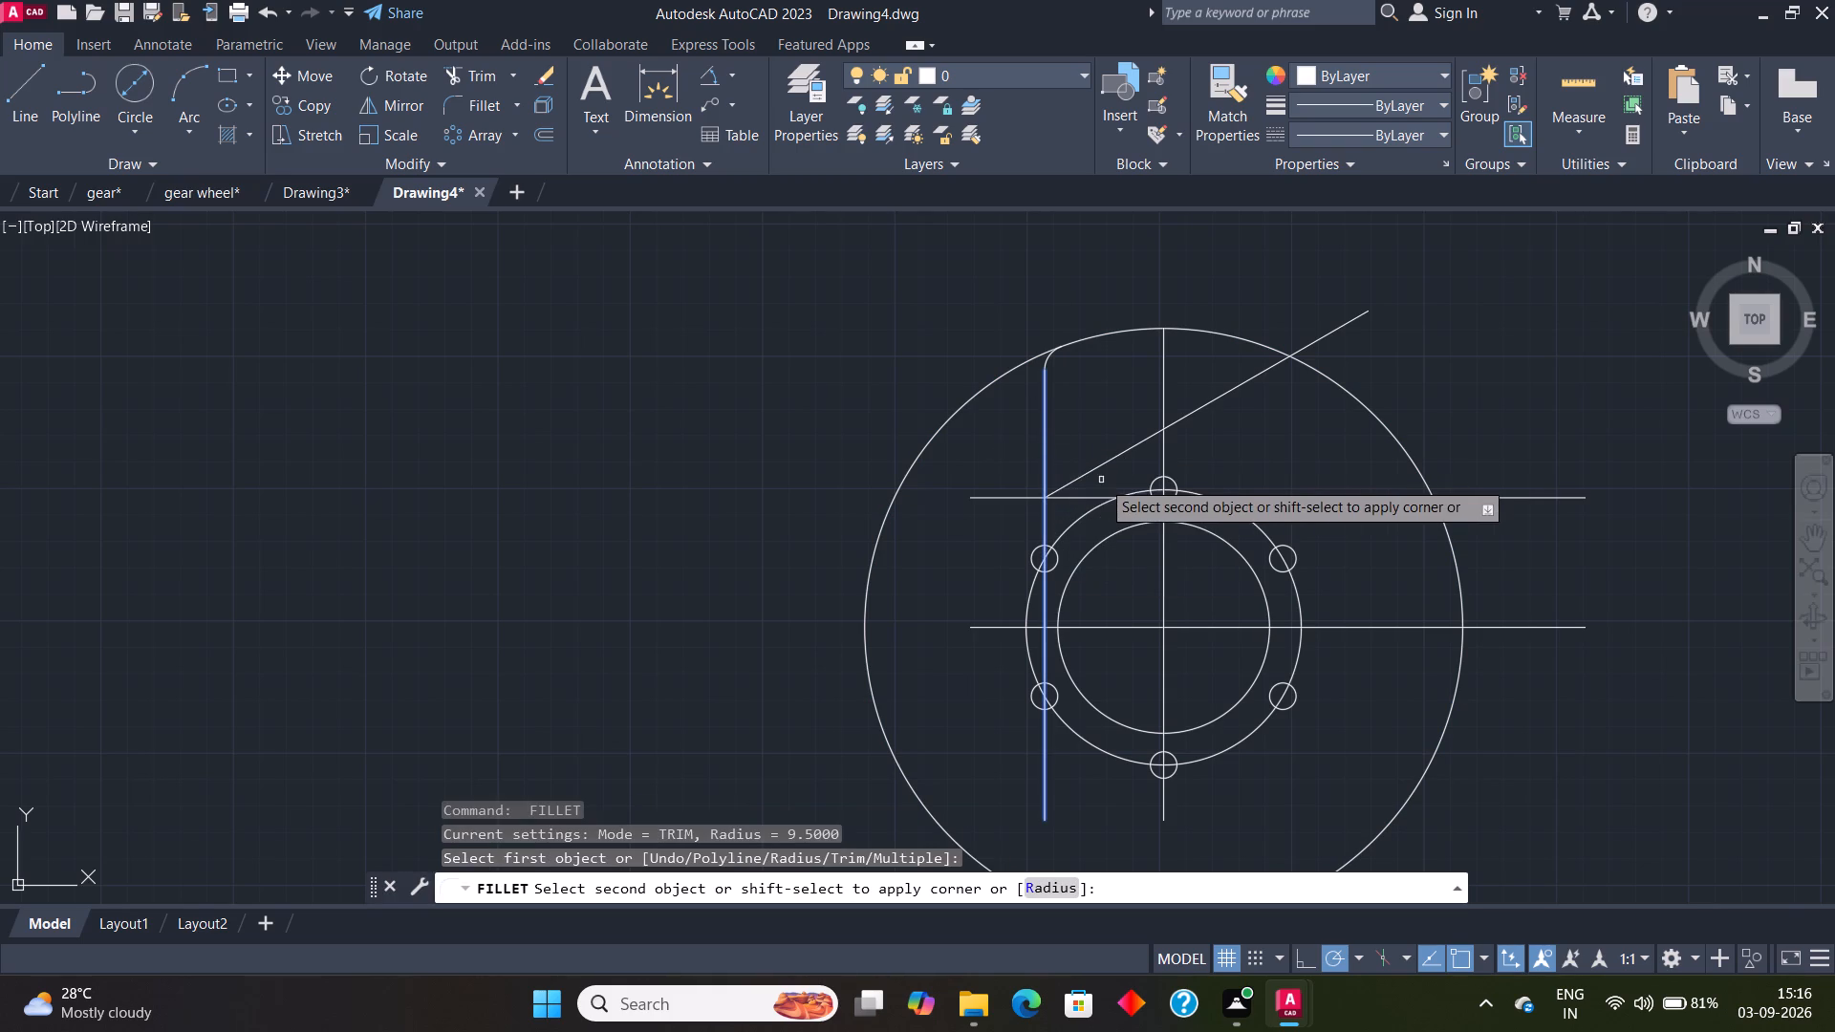
{"action": "left_click", "coordinate": [1082, 474]}
{"action": "key", "text": "space"}
{"action": "left_click", "coordinate": [1252, 379]}
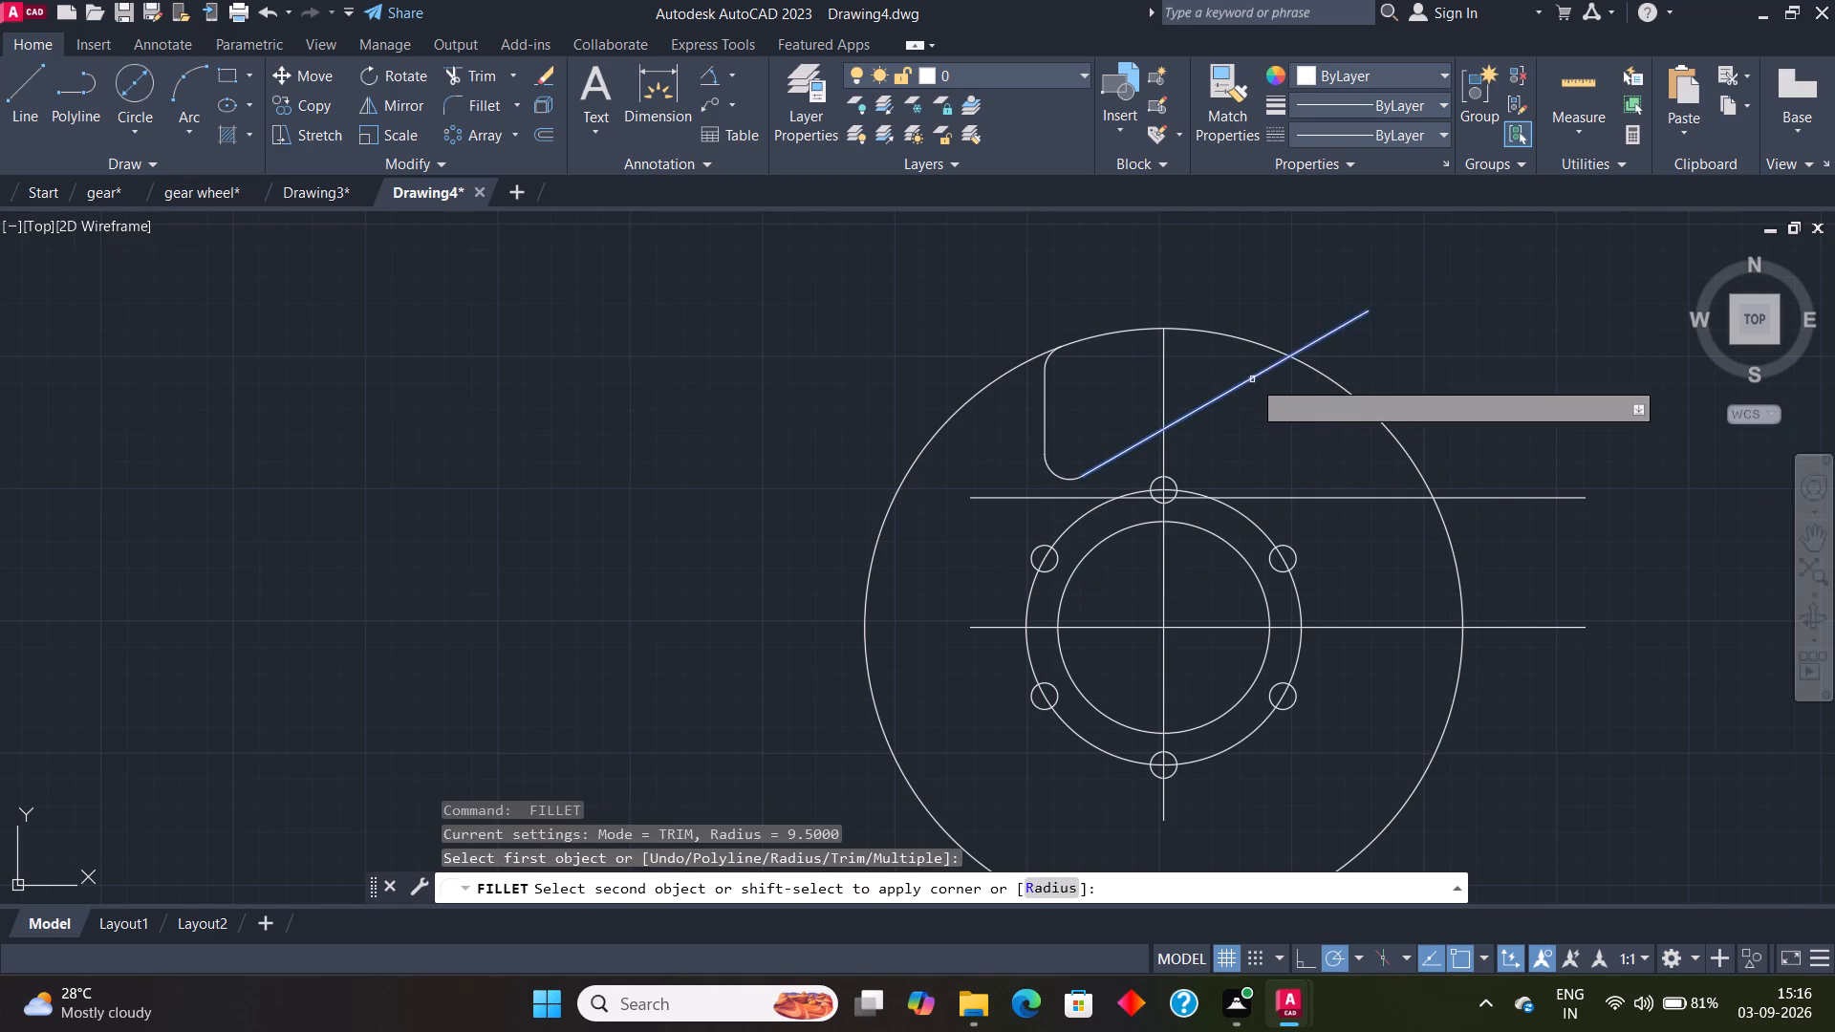
{"action": "left_click", "coordinate": [1252, 340]}
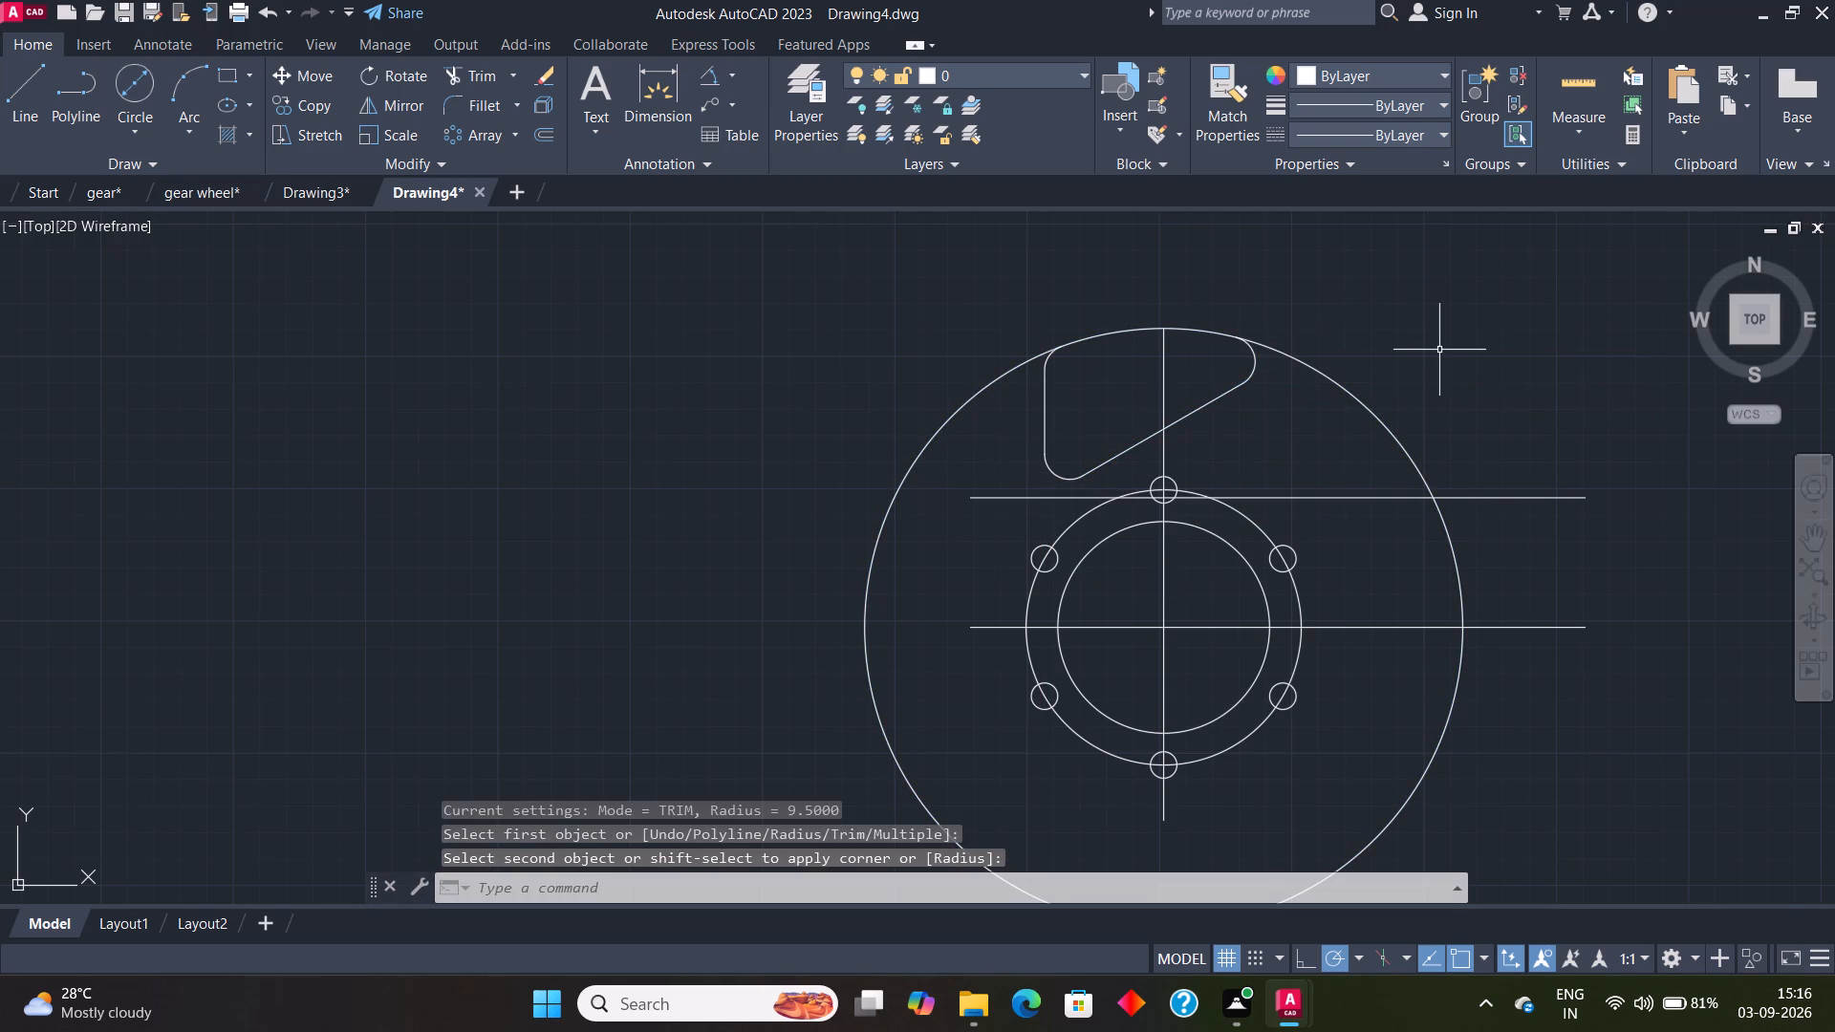
{"action": "key", "text": "Escape"}
Trim the 226-diameter circle on both sides of the filleted pocket.
{"action": "type", "text": "tr"}
{"action": "key", "text": "Return"}
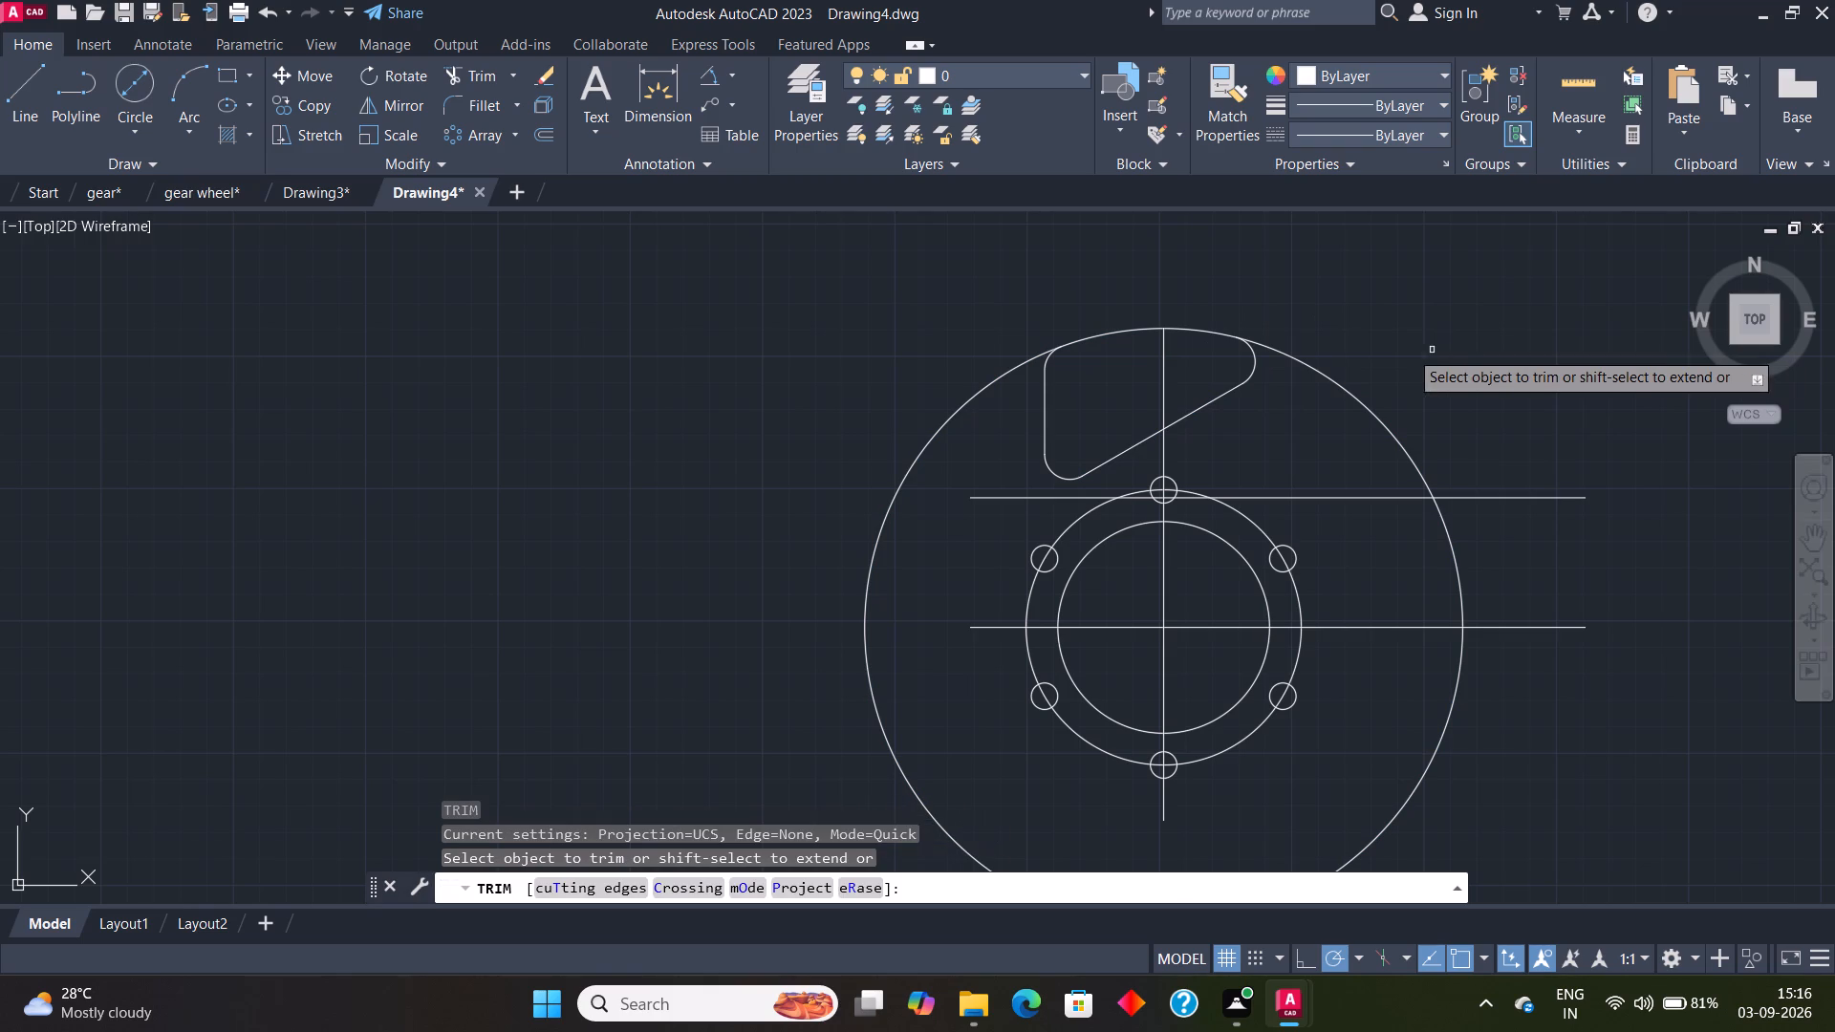
{"action": "left_click", "coordinate": [1328, 376]}
{"action": "left_click", "coordinate": [1007, 373]}
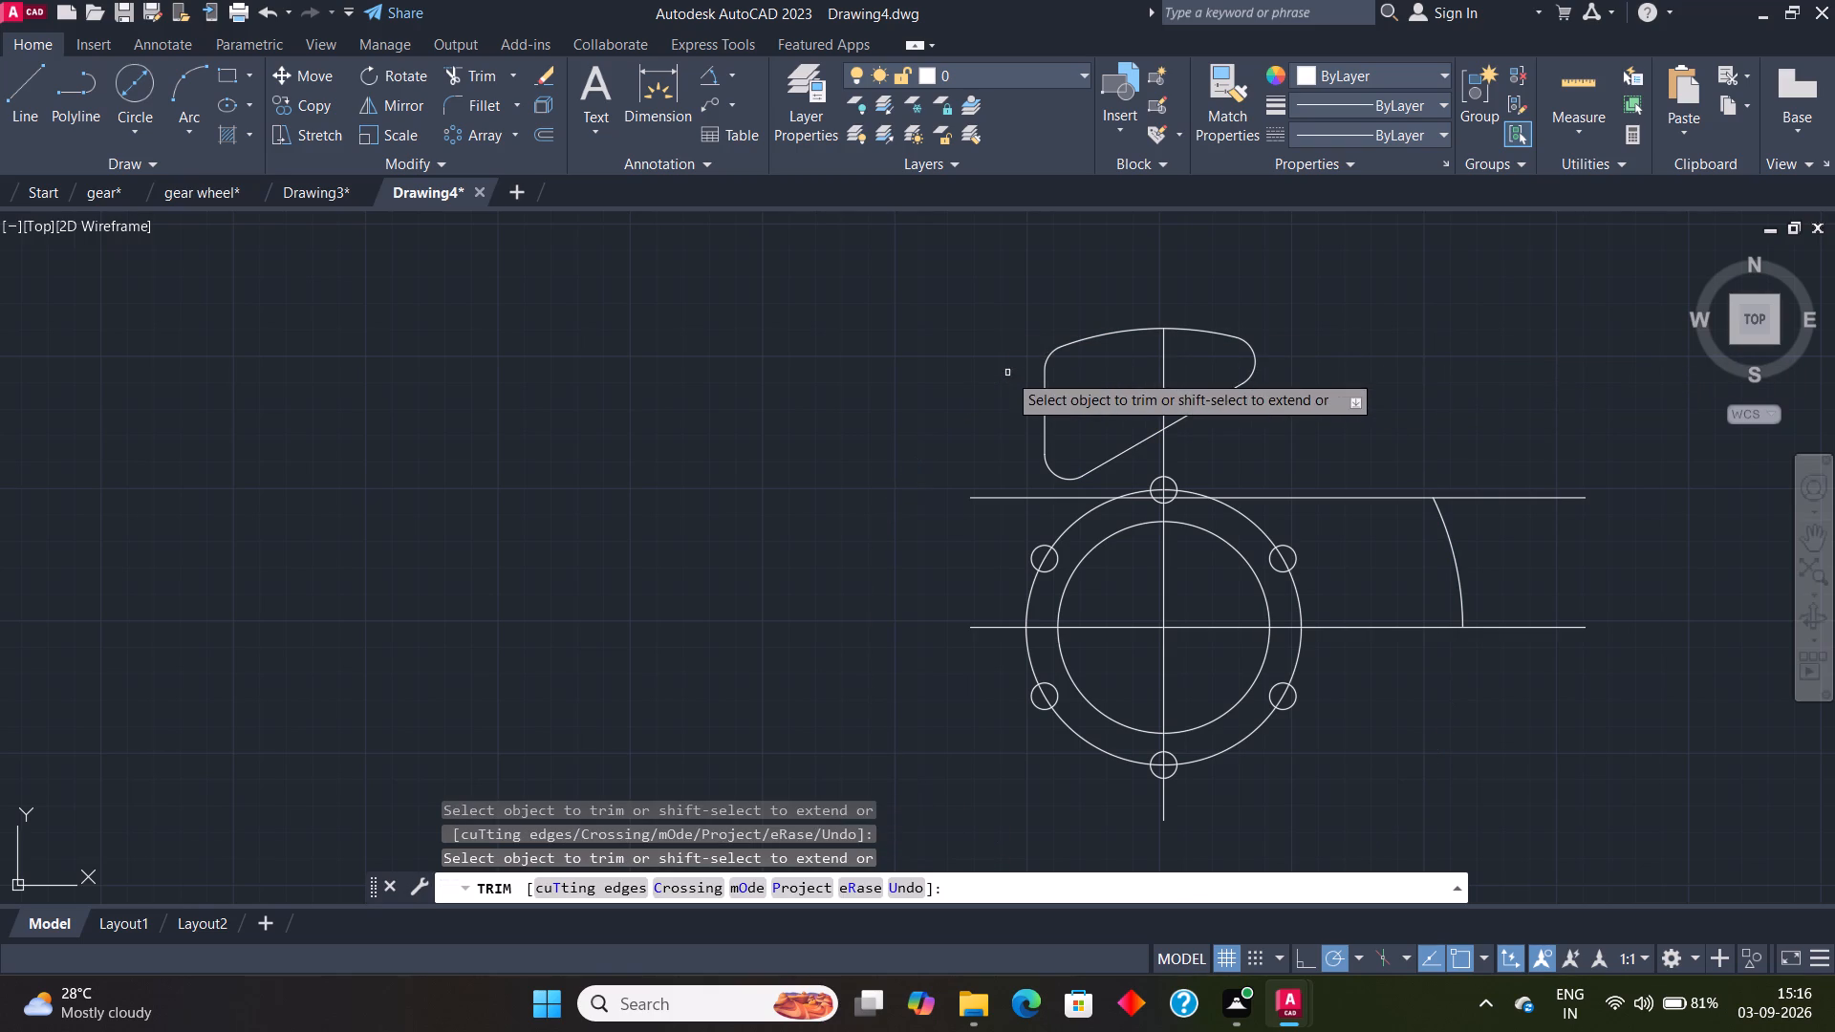
{"action": "key", "text": "Escape"}
Join the lines and arcs of the pocket outline into one polyline.
{"action": "left_click", "coordinate": [920, 278]}
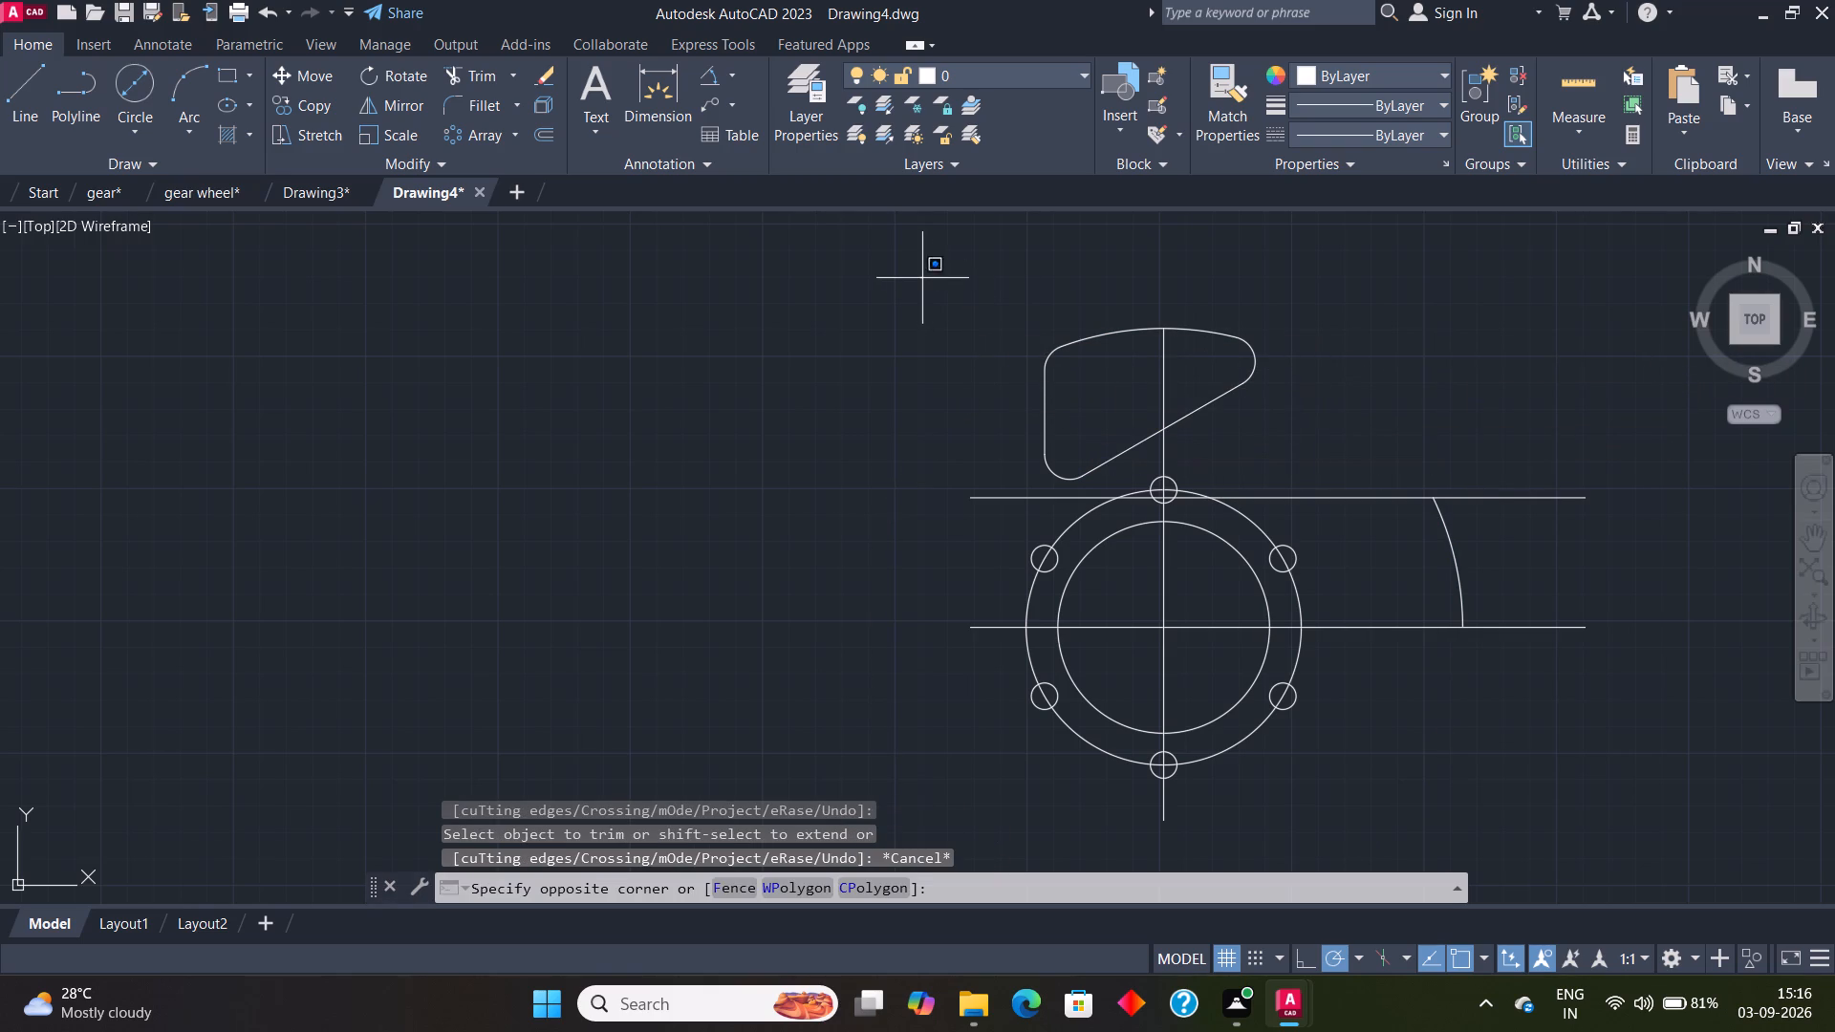
{"action": "left_click", "coordinate": [1384, 487]}
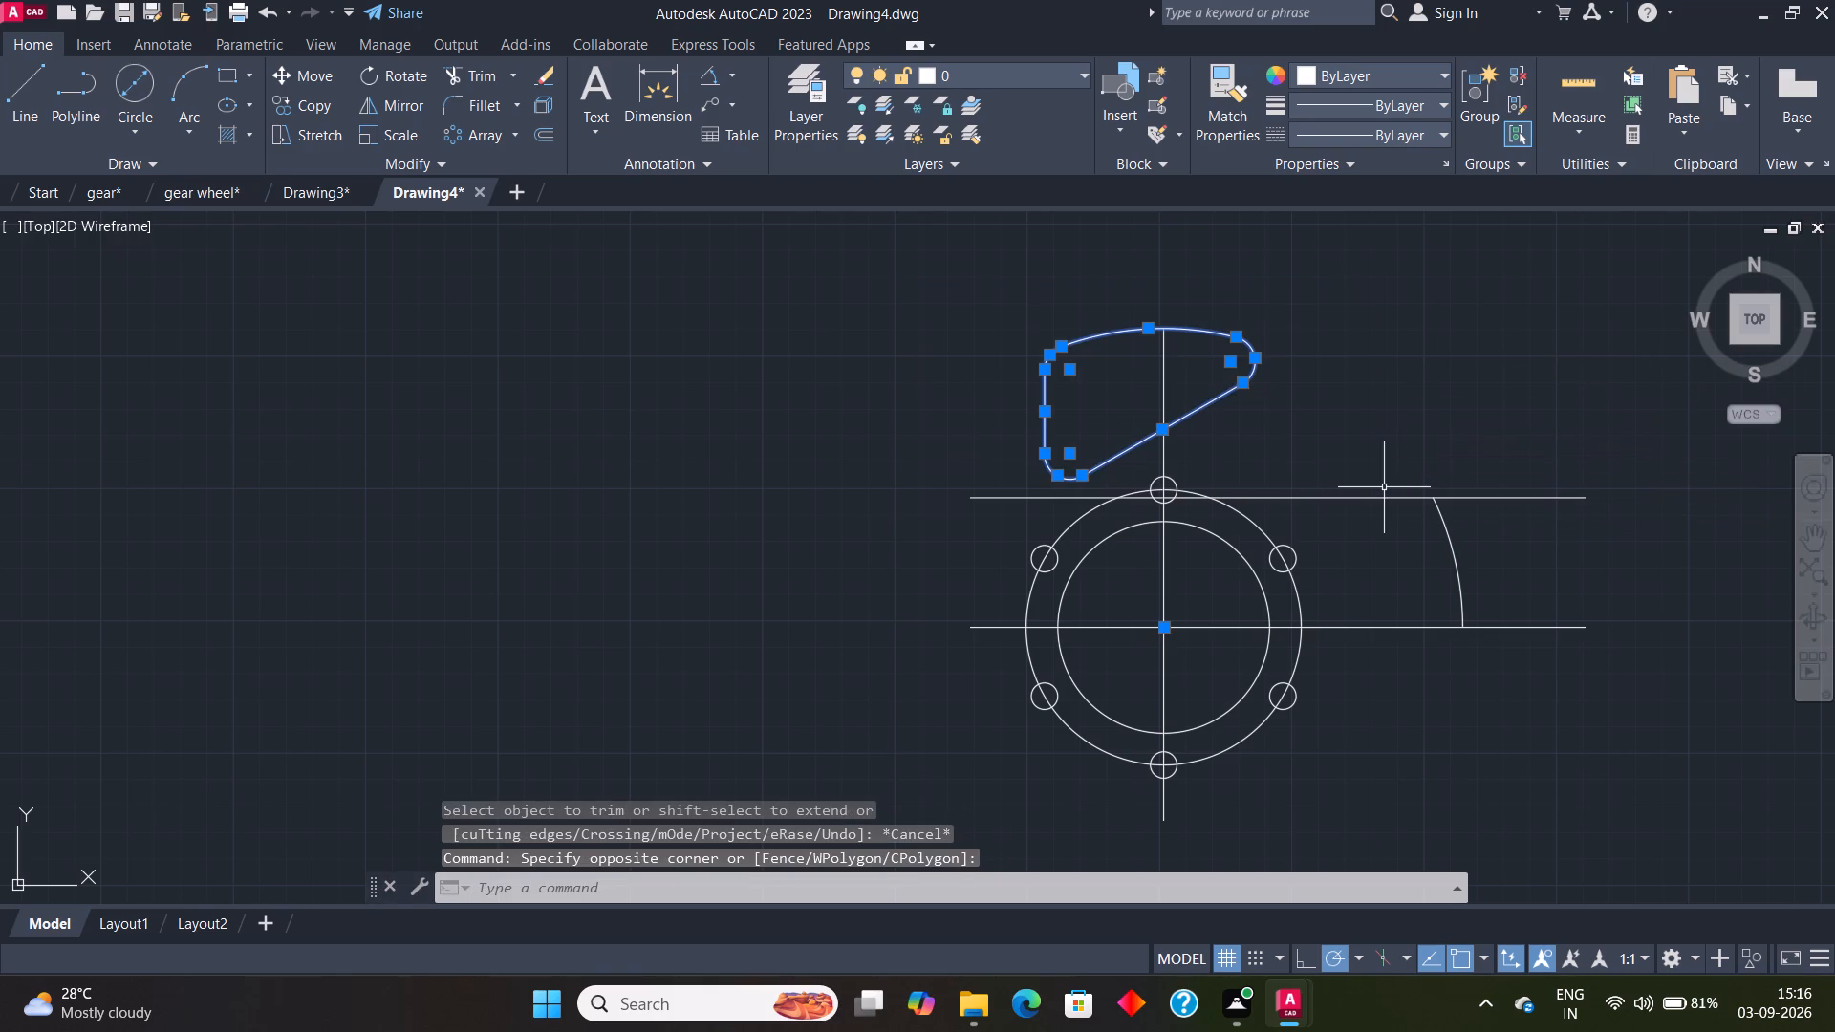
{"action": "key", "text": "j"}
{"action": "key", "text": "Return"}
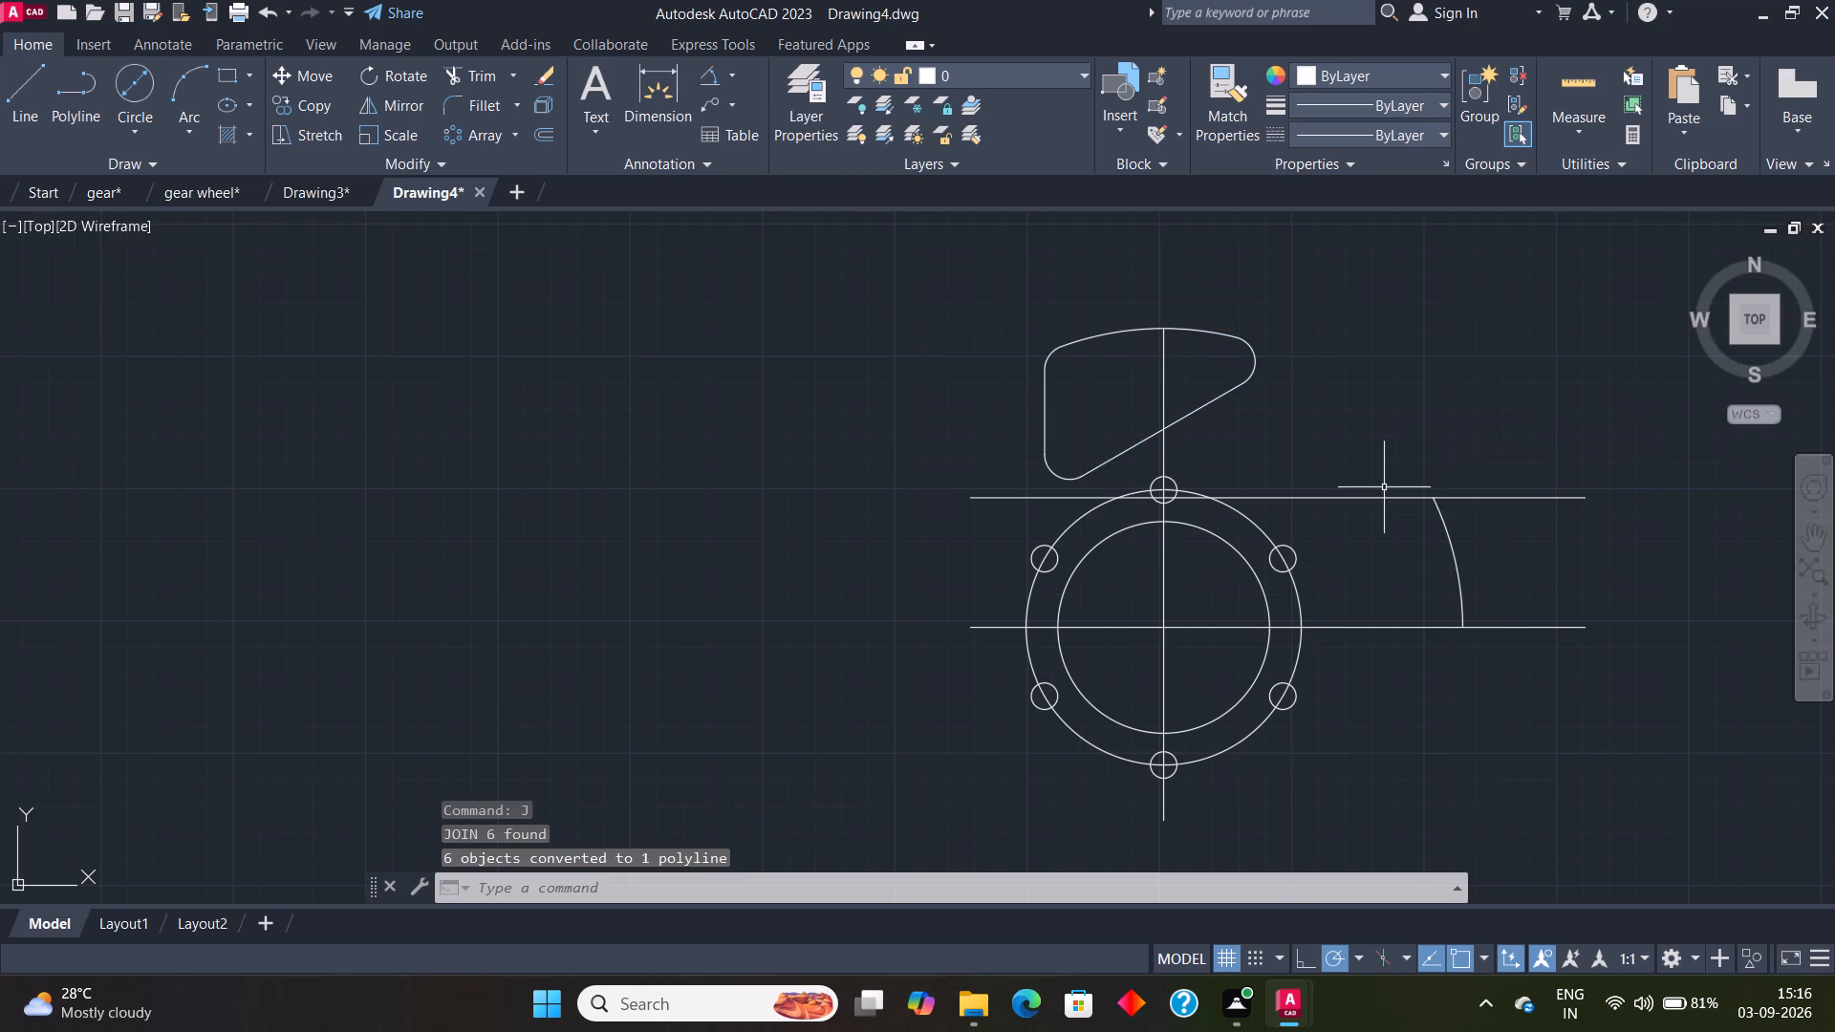
Delete the leftover arc between the two horizontal lines.
{"action": "left_click", "coordinate": [1451, 534]}
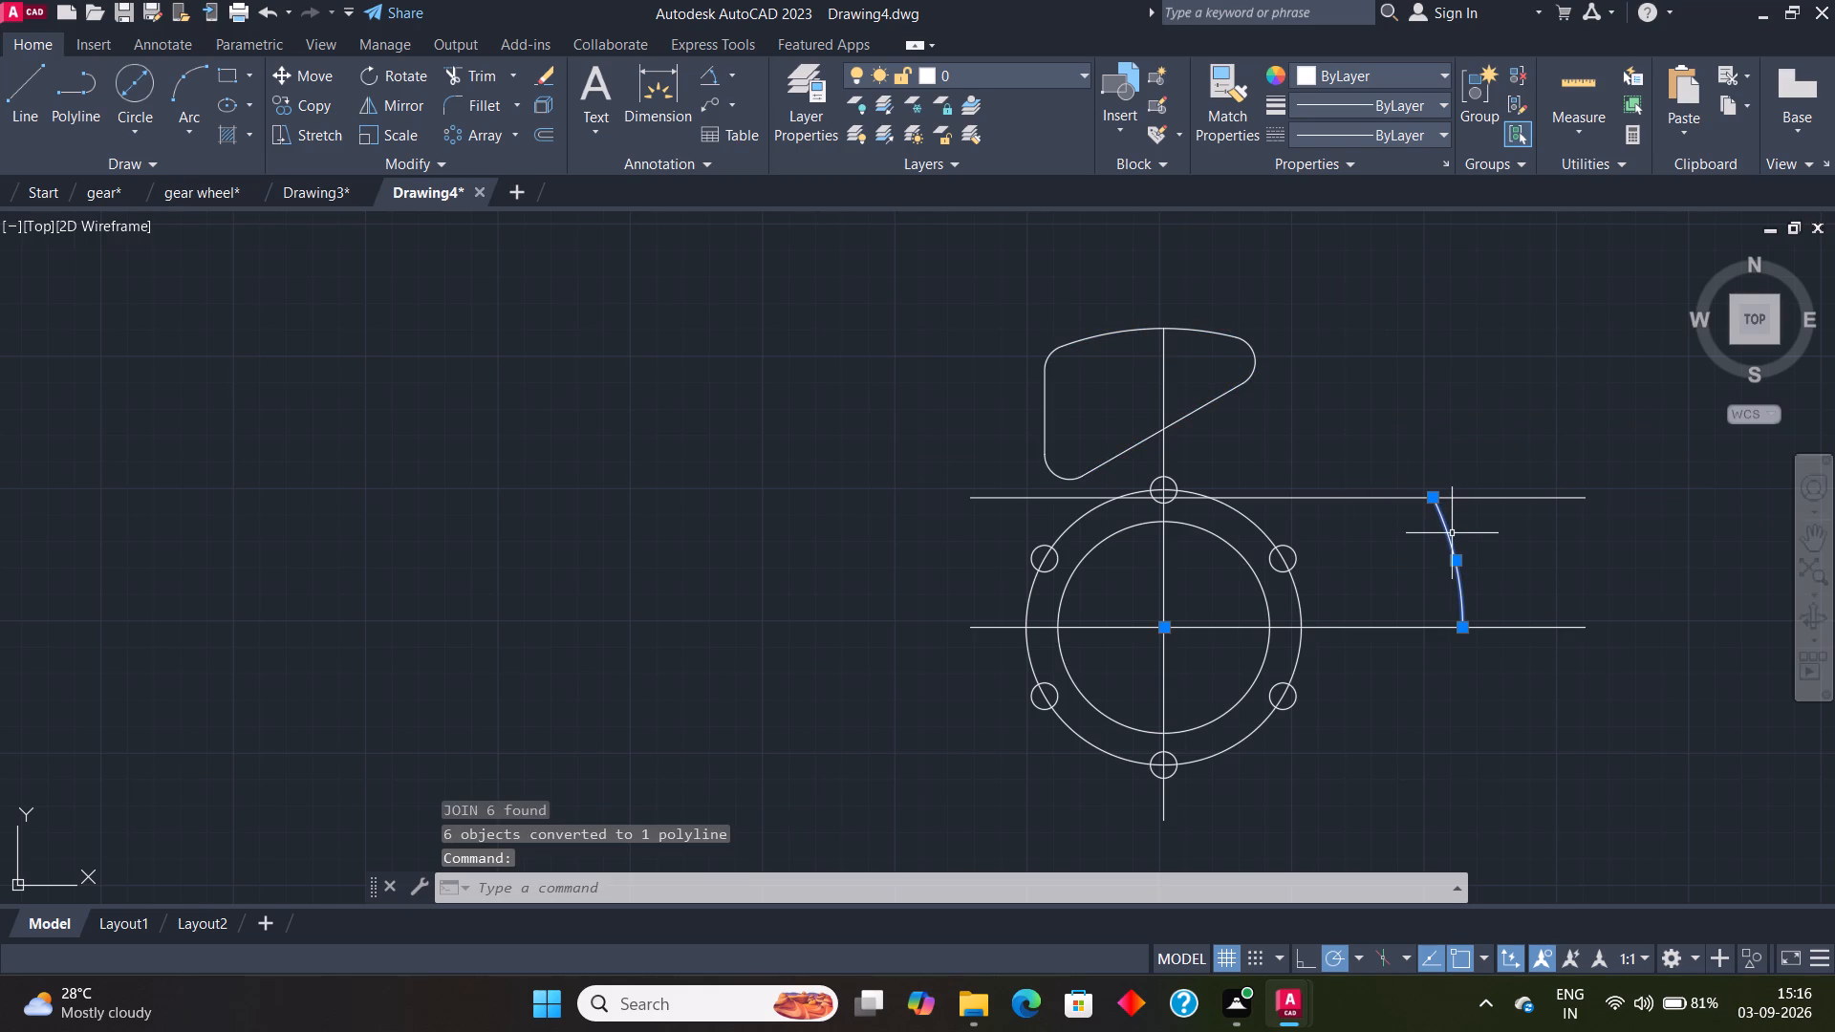
{"action": "key", "text": "Delete"}
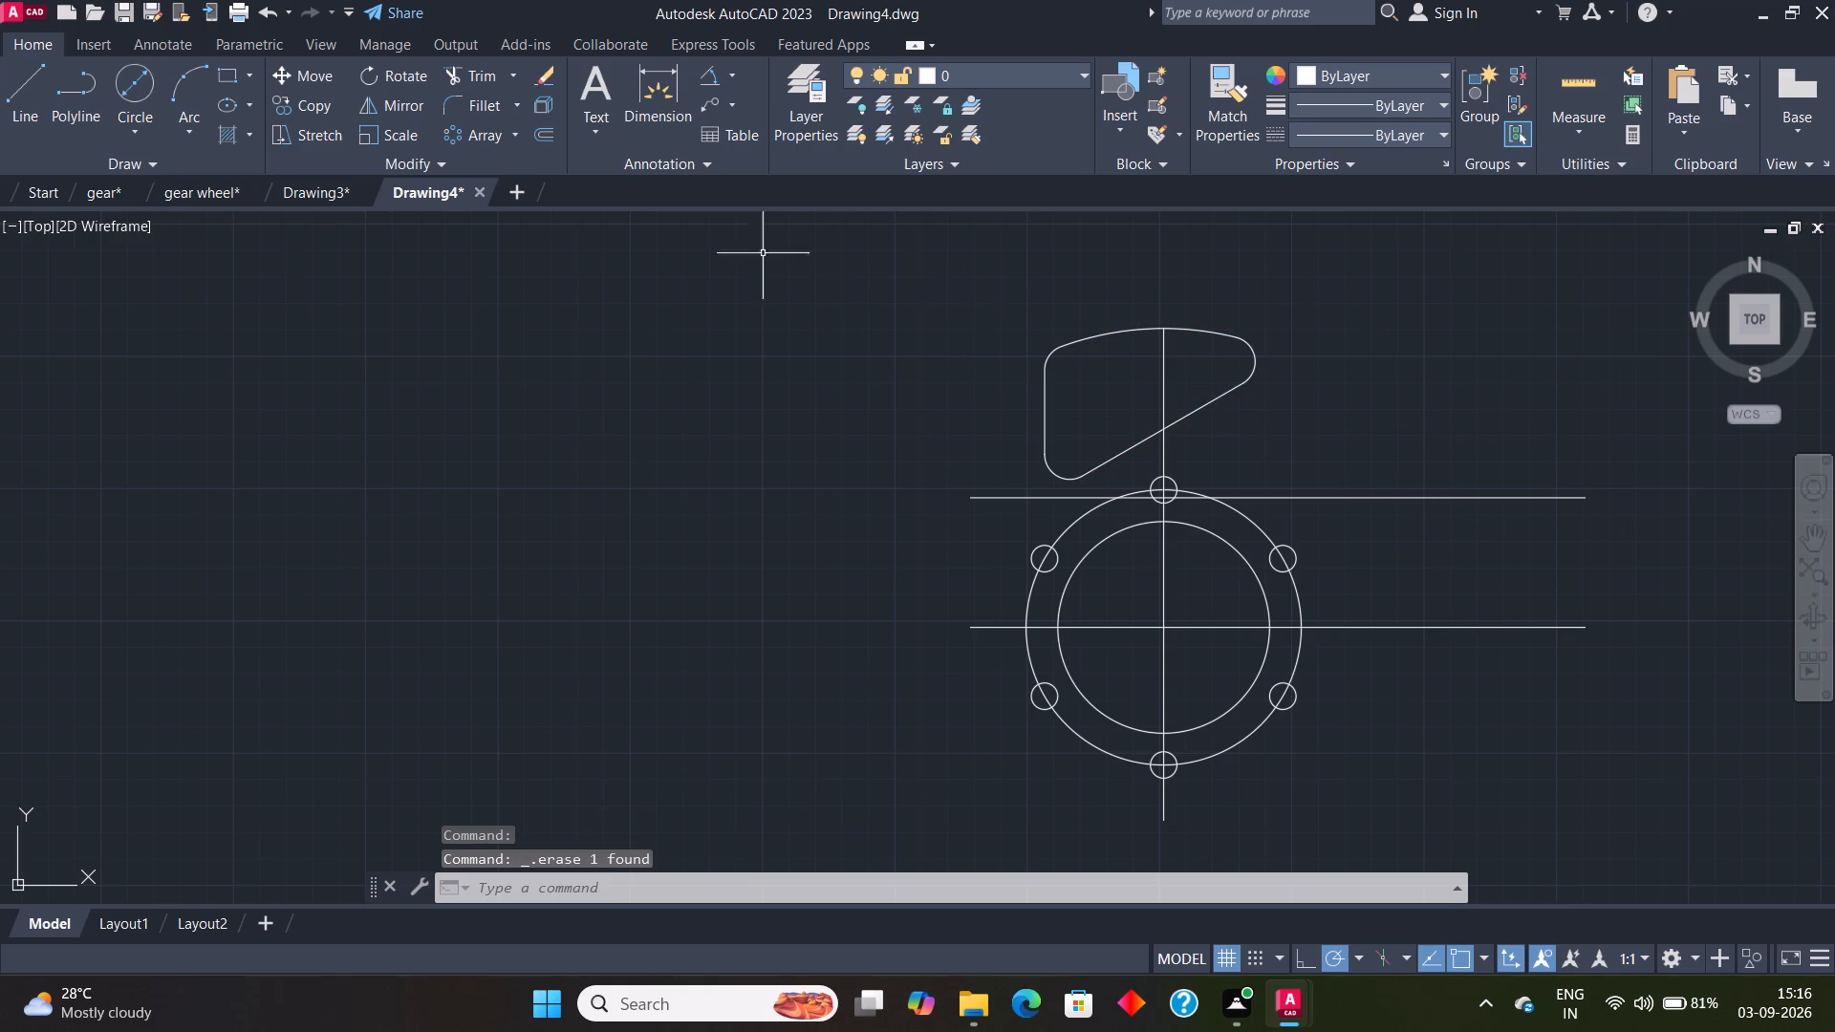
Create a polar array of the pocket around the circles' centre with 6 items over 360 degrees.
{"action": "left_click", "coordinate": [1047, 415]}
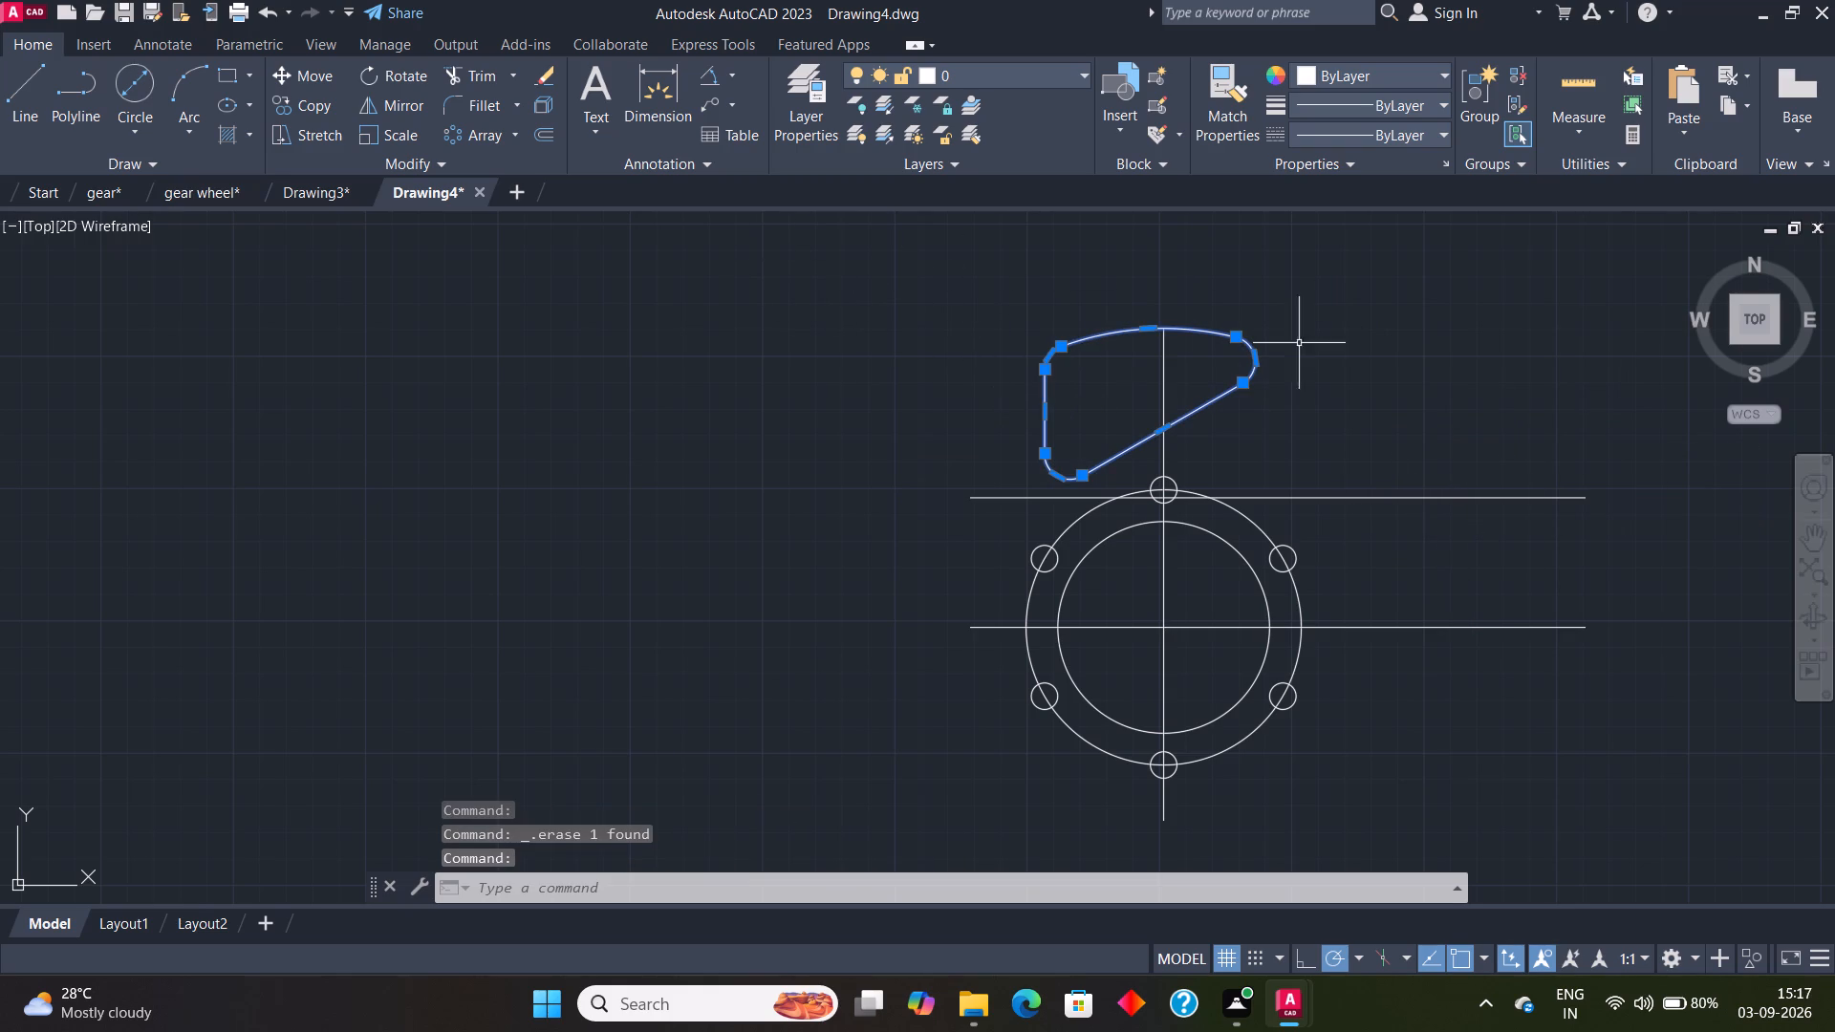
{"action": "left_click", "coordinate": [443, 143]}
{"action": "left_click", "coordinate": [1163, 624]}
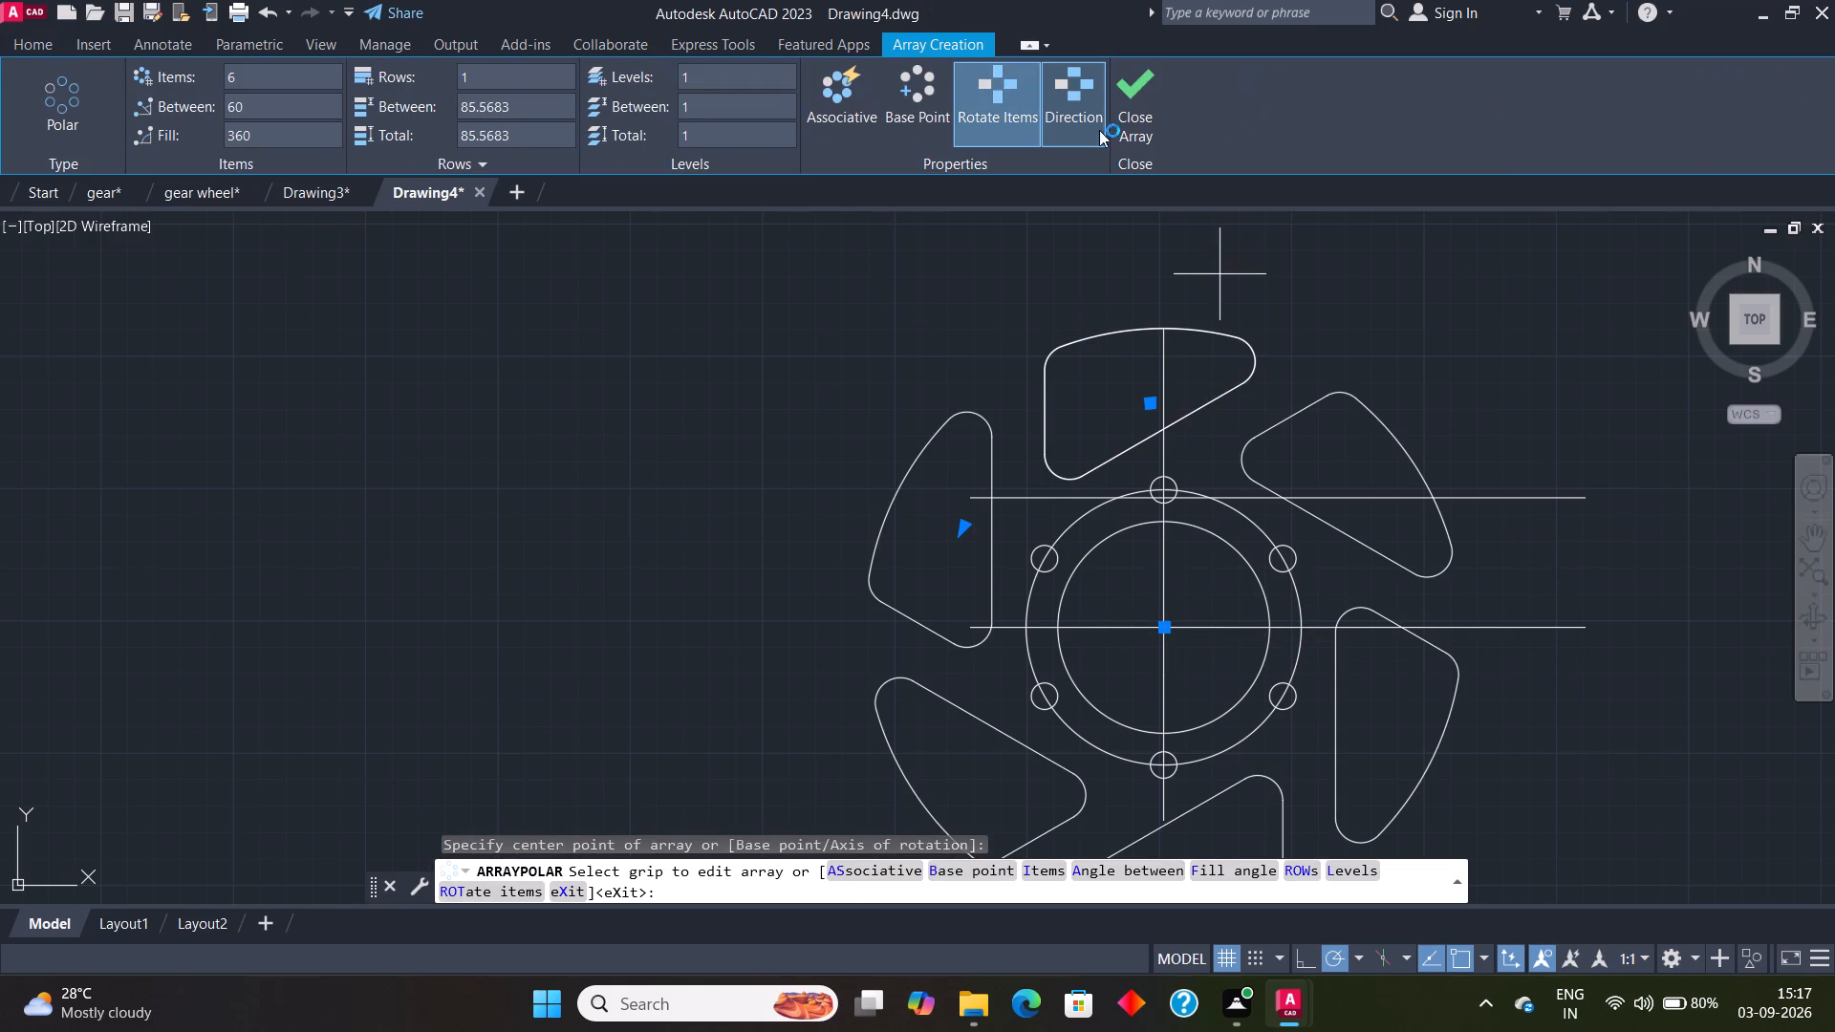
{"action": "left_click", "coordinate": [1126, 121]}
Draw a circle of radius 128 at the common centre, enclosing the arrayed pockets.
{"action": "scroll", "coordinate": [1296, 340], "scroll_direction": "down", "scroll_amount": 1}
{"action": "middle_click_drag", "start_coordinate": [1477, 417], "coordinate": [1093, 349]}
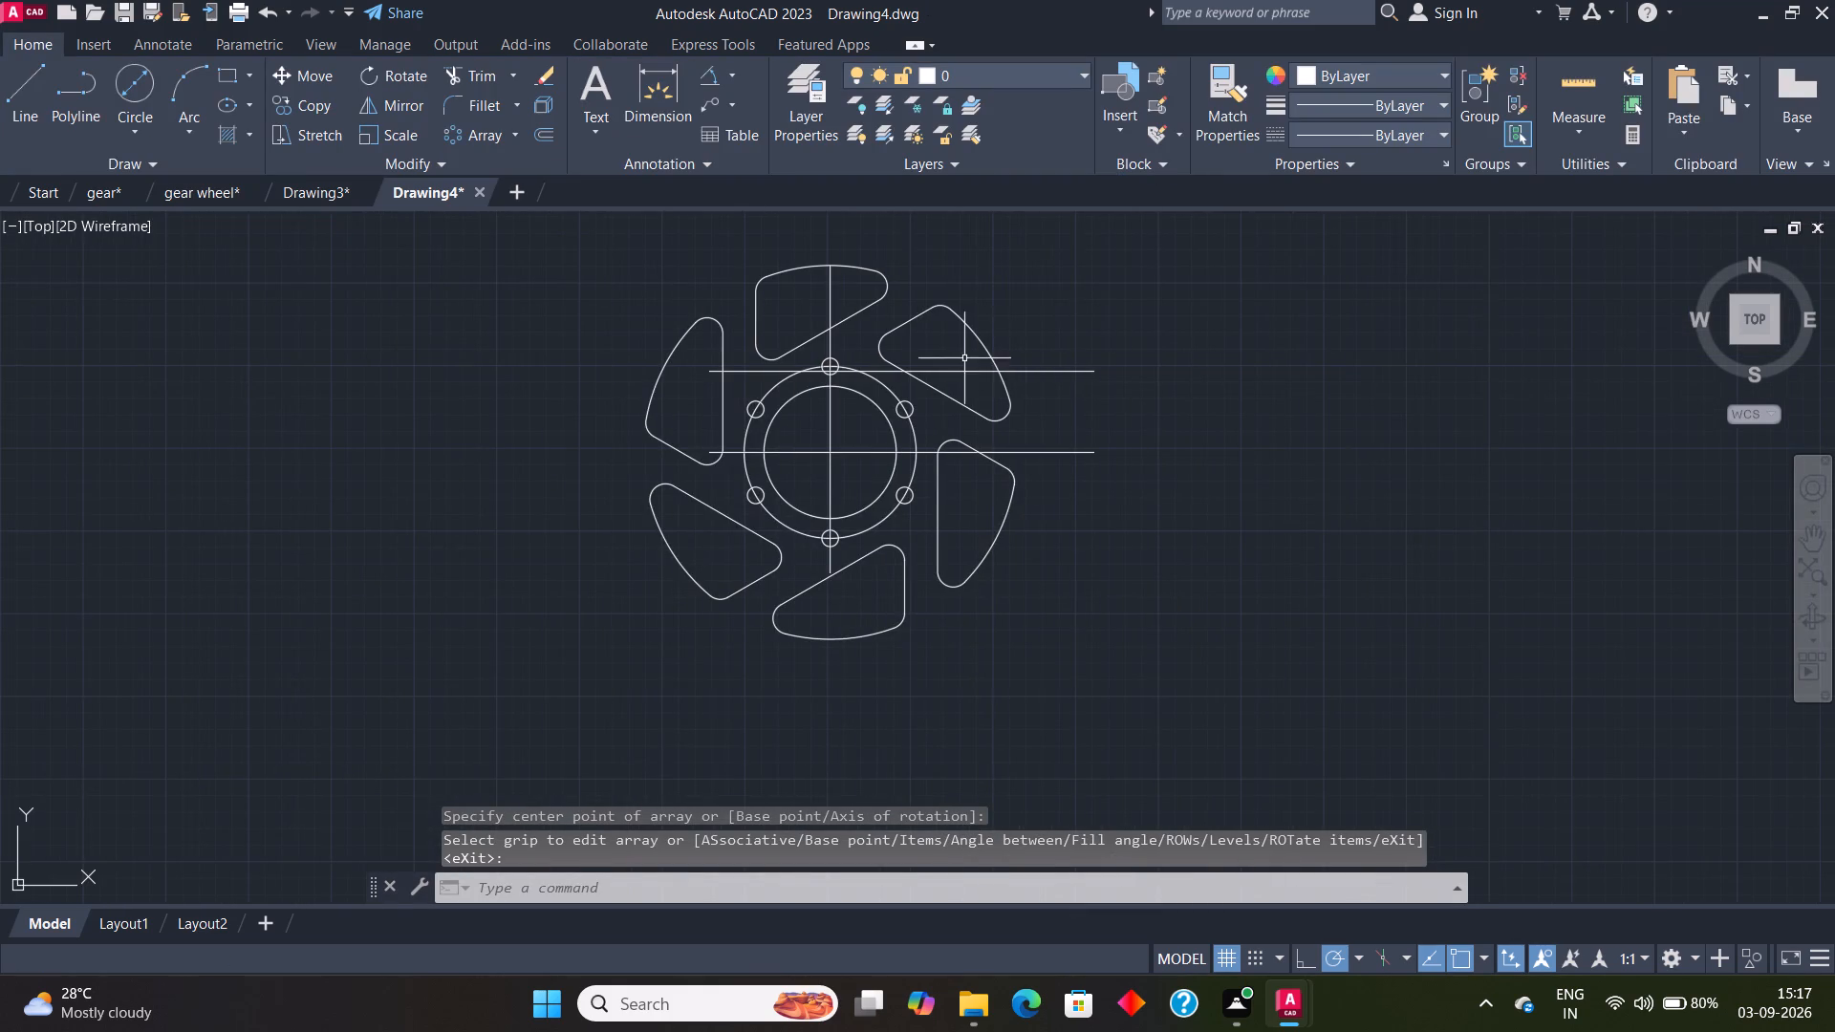
{"action": "scroll", "coordinate": [880, 328], "scroll_direction": "up", "scroll_amount": 1}
{"action": "middle_click_drag", "start_coordinate": [881, 300], "coordinate": [1163, 291]}
{"action": "scroll", "coordinate": [1312, 396], "scroll_direction": "down", "scroll_amount": 1}
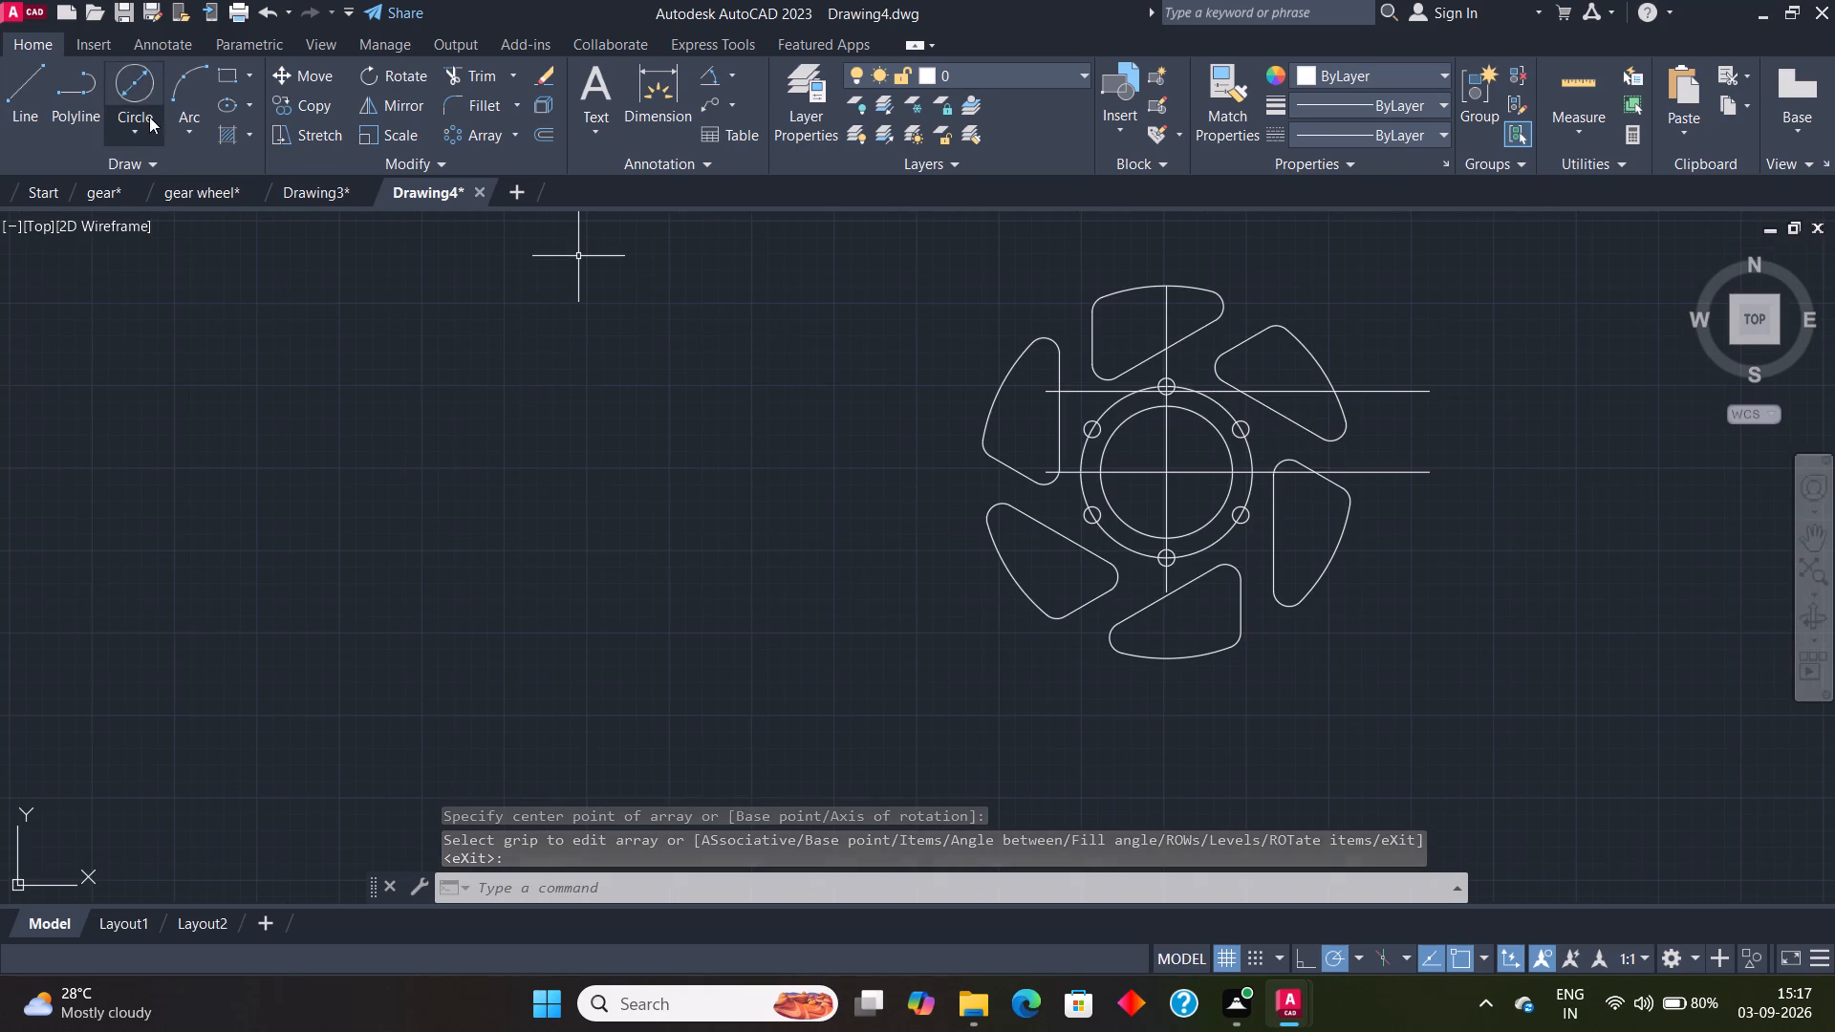
{"action": "left_click", "coordinate": [149, 137]}
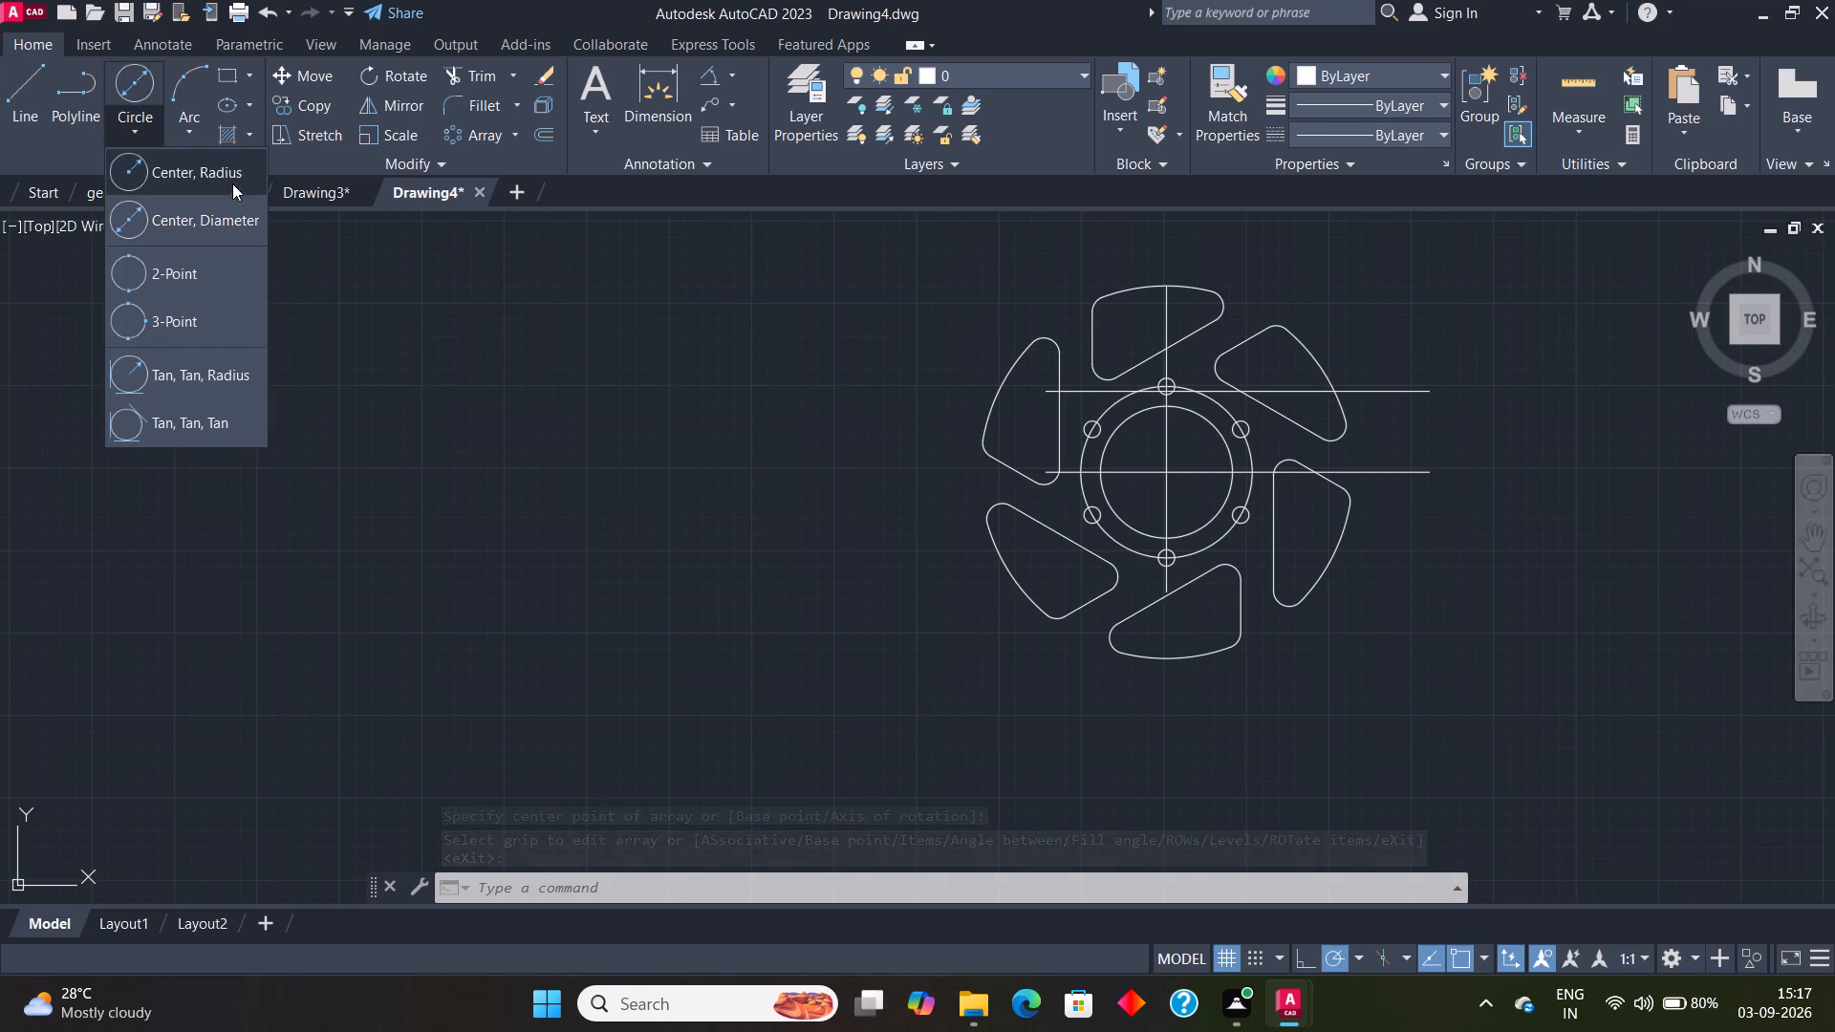
{"action": "left_click", "coordinate": [222, 176]}
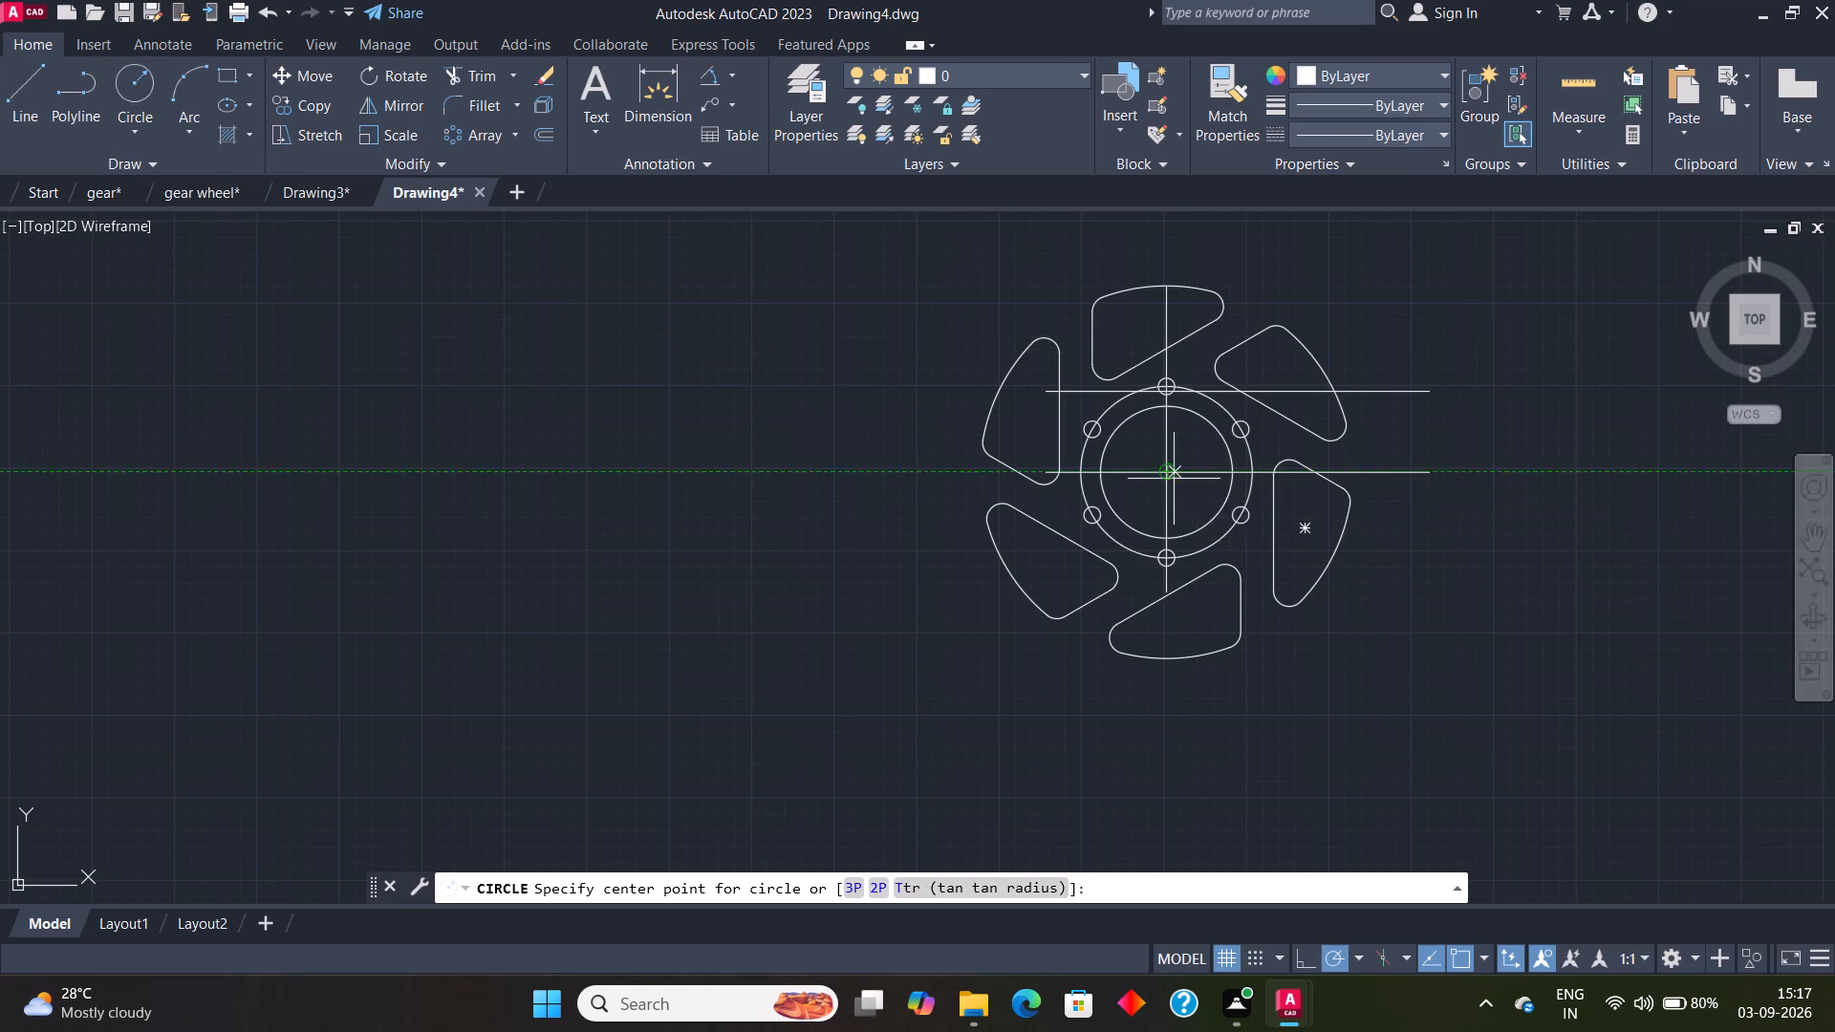
{"action": "left_click", "coordinate": [1174, 479]}
{"action": "type", "text": "128"}
{"action": "key", "text": "Return"}
Add two more concentric circles of radius 131.5 and 136 at the common centre.
{"action": "key", "text": "space"}
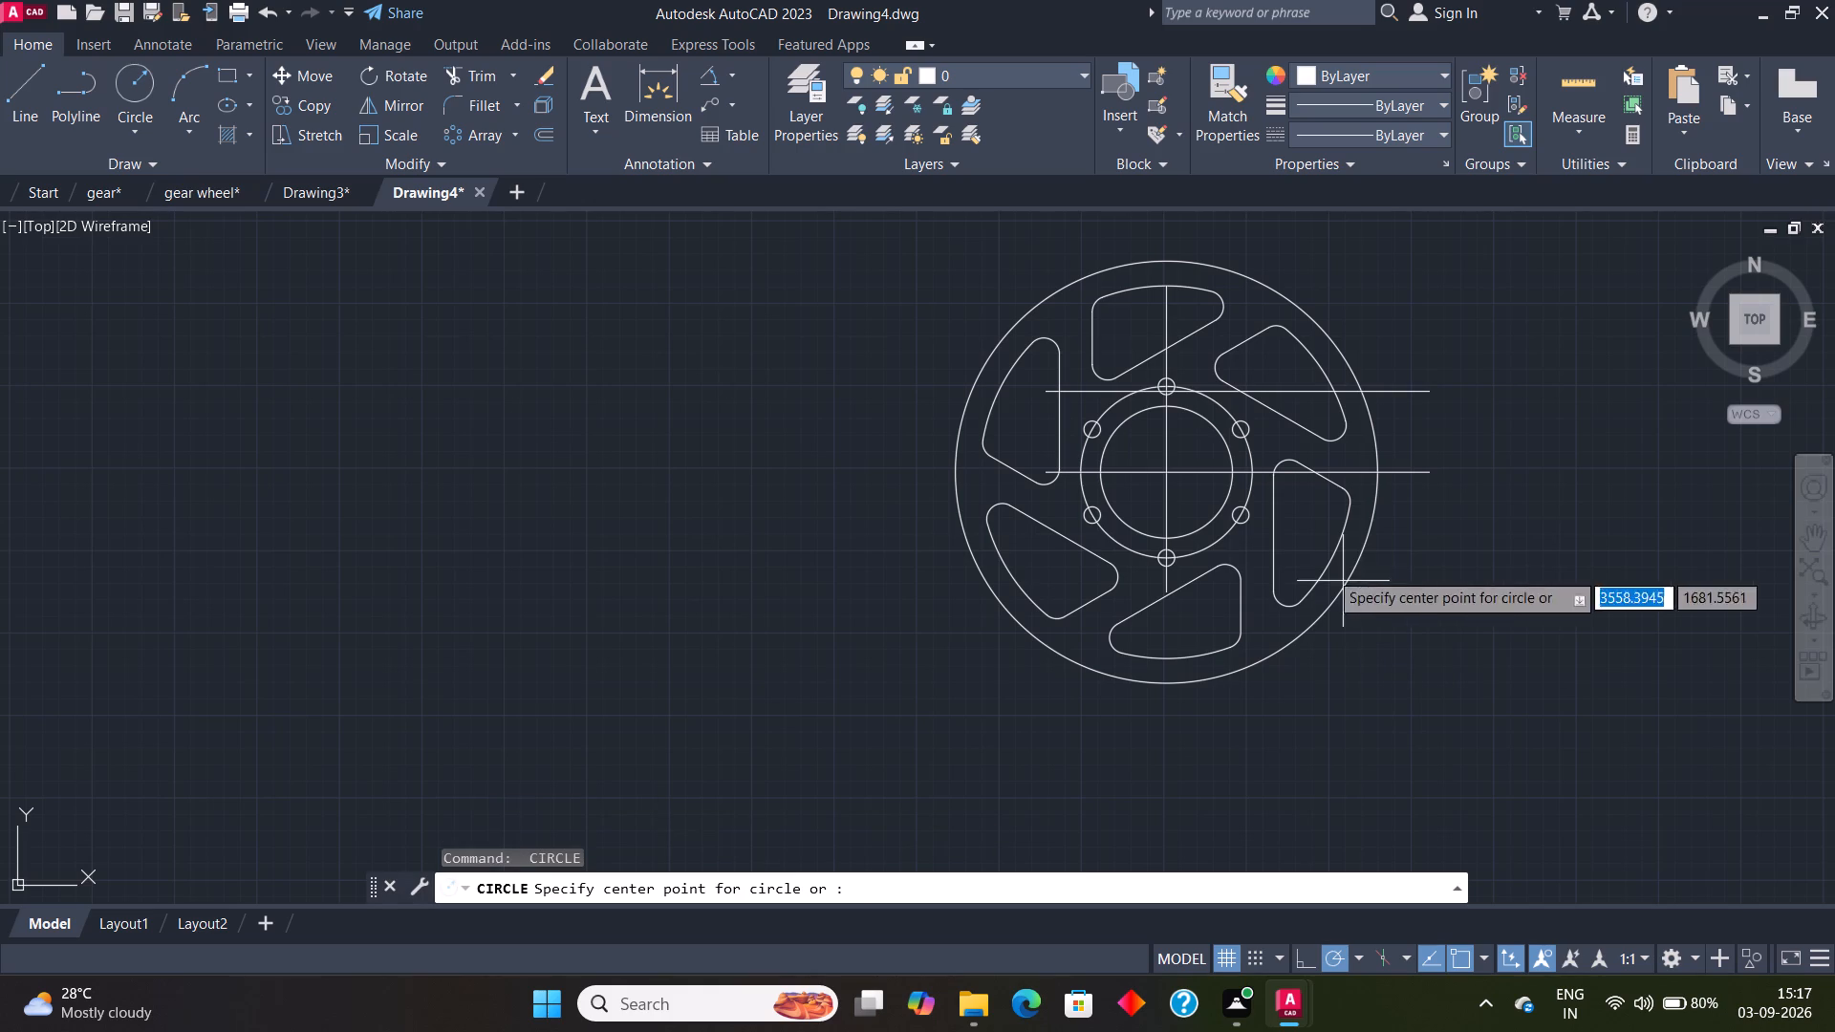
{"action": "left_click", "coordinate": [1163, 465]}
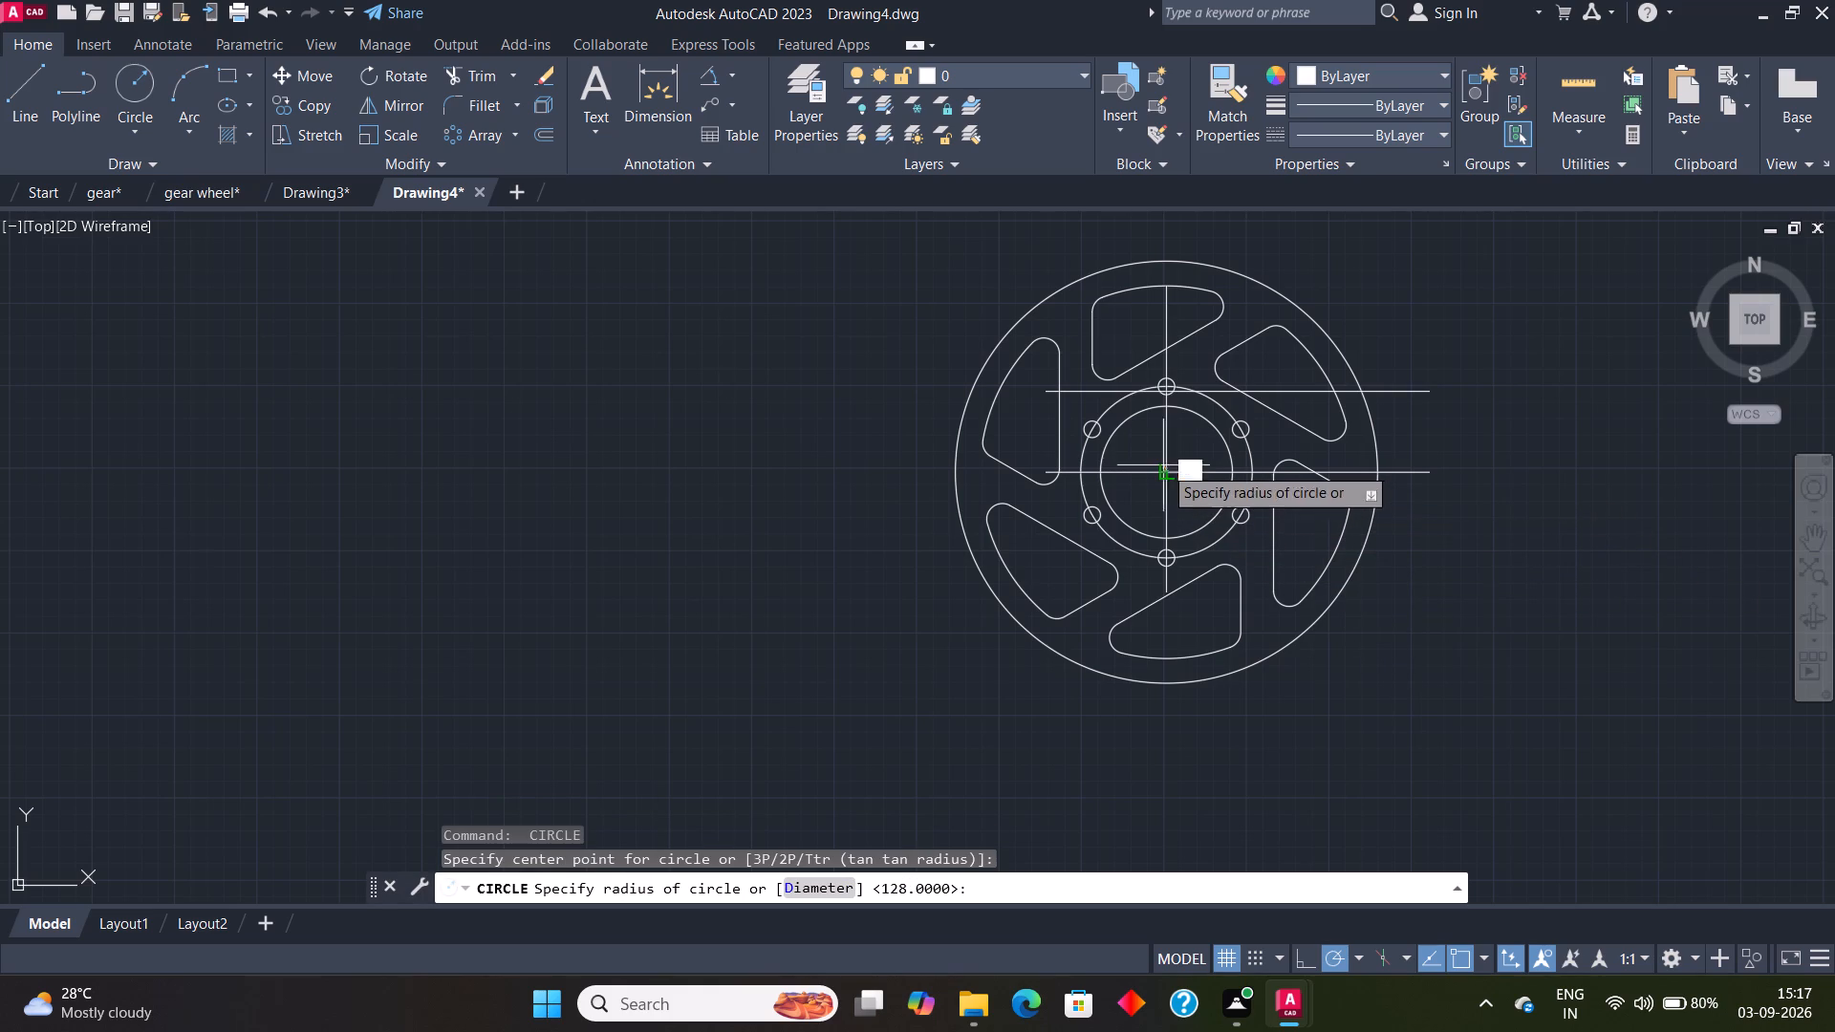
{"action": "type", "text": "131.5"}
{"action": "key", "text": "Return"}
{"action": "key", "text": "space"}
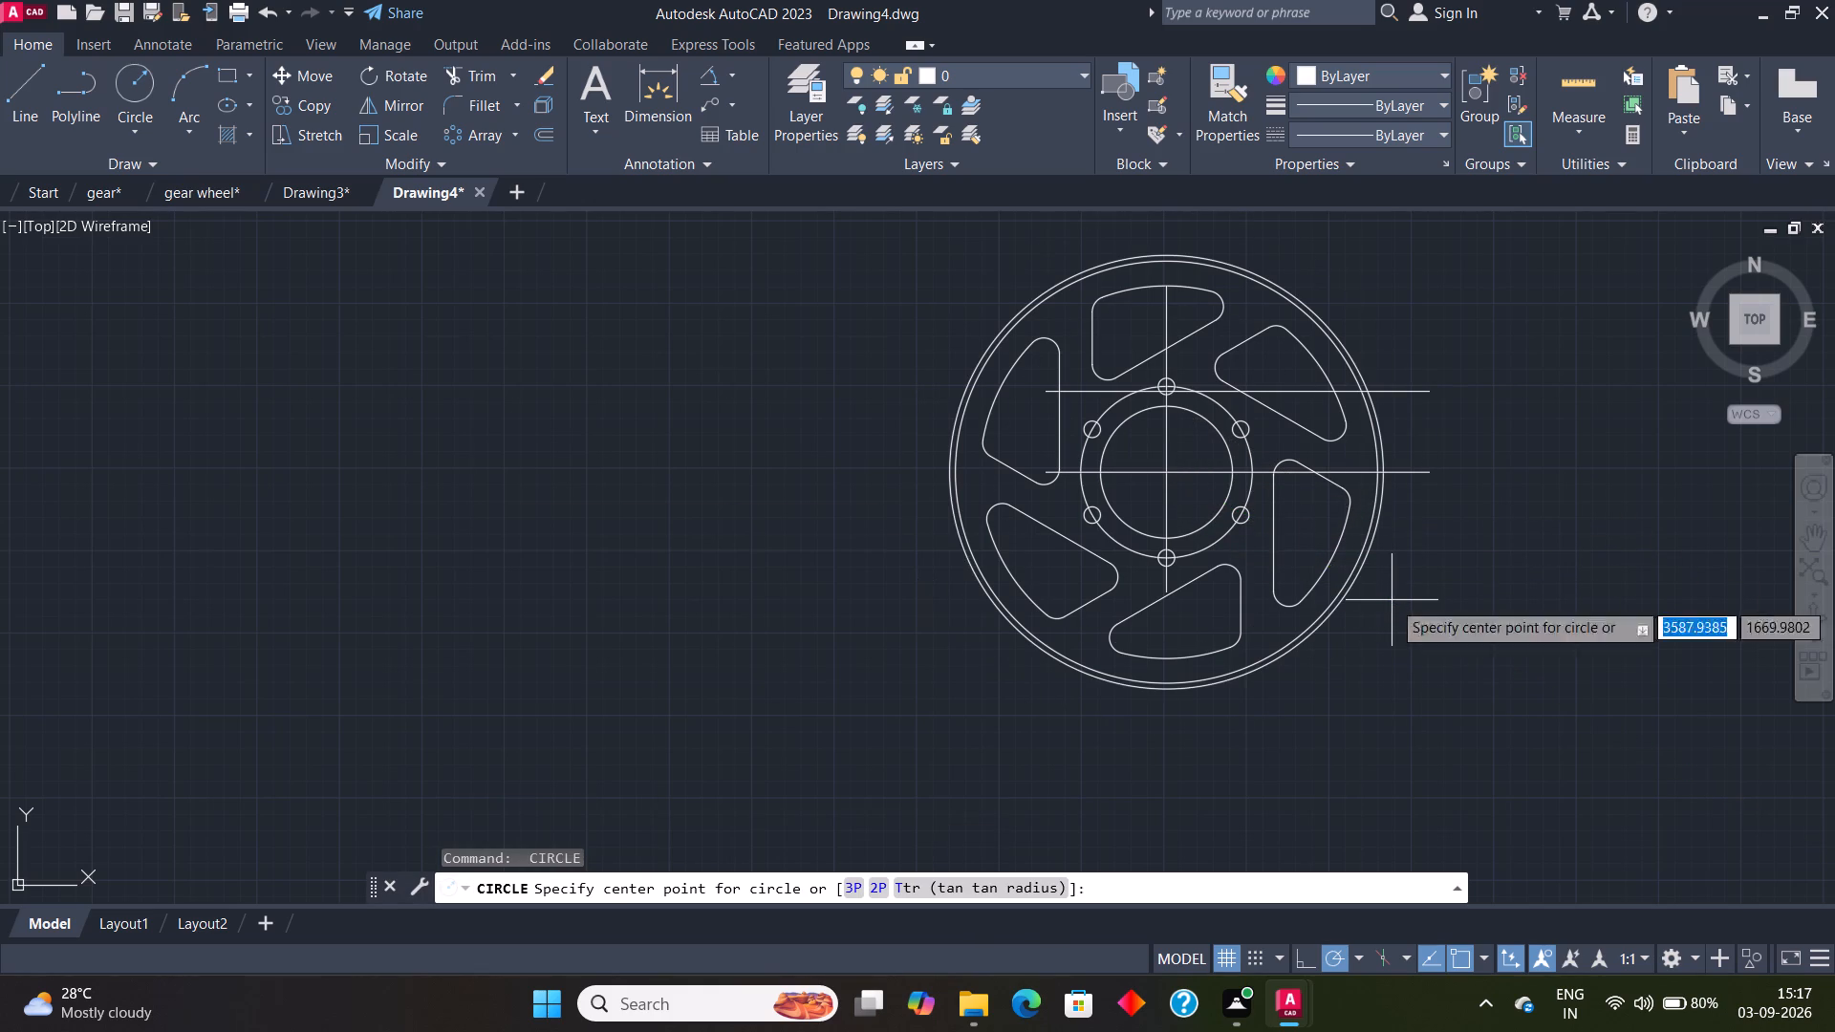
{"action": "left_click", "coordinate": [1167, 471]}
{"action": "type", "text": "136"}
{"action": "key", "text": "Return"}
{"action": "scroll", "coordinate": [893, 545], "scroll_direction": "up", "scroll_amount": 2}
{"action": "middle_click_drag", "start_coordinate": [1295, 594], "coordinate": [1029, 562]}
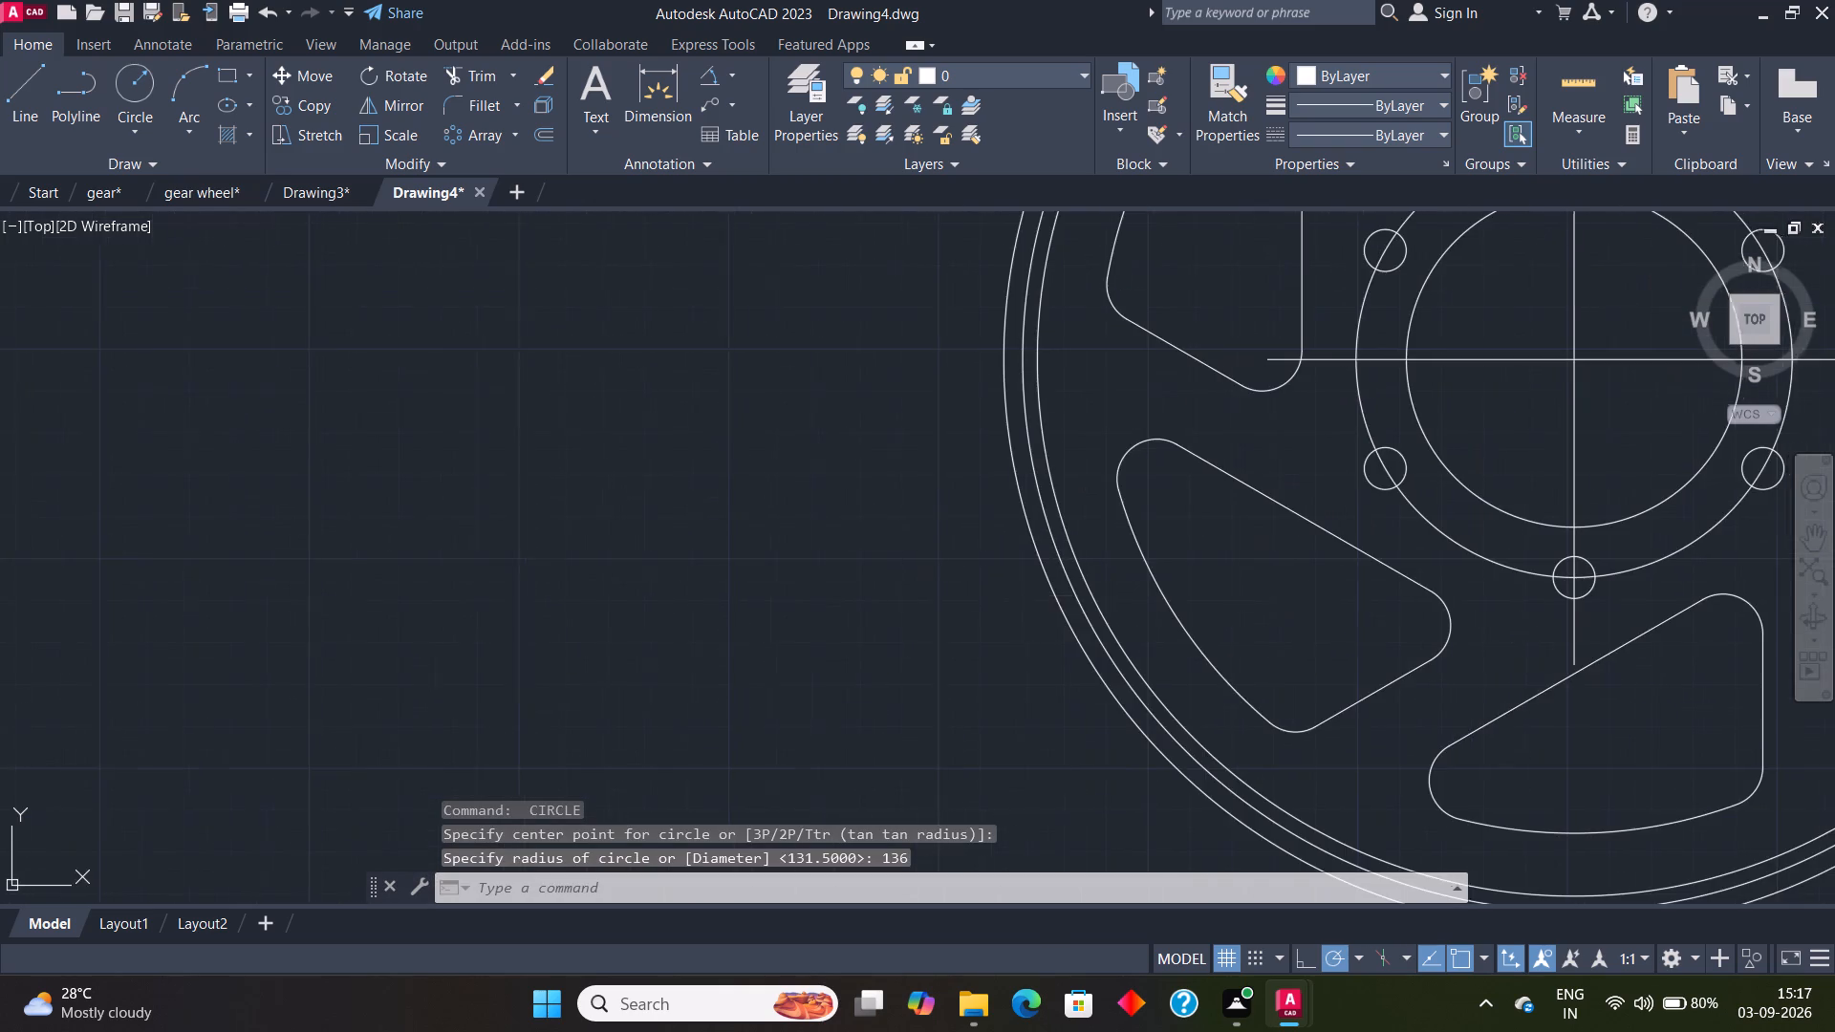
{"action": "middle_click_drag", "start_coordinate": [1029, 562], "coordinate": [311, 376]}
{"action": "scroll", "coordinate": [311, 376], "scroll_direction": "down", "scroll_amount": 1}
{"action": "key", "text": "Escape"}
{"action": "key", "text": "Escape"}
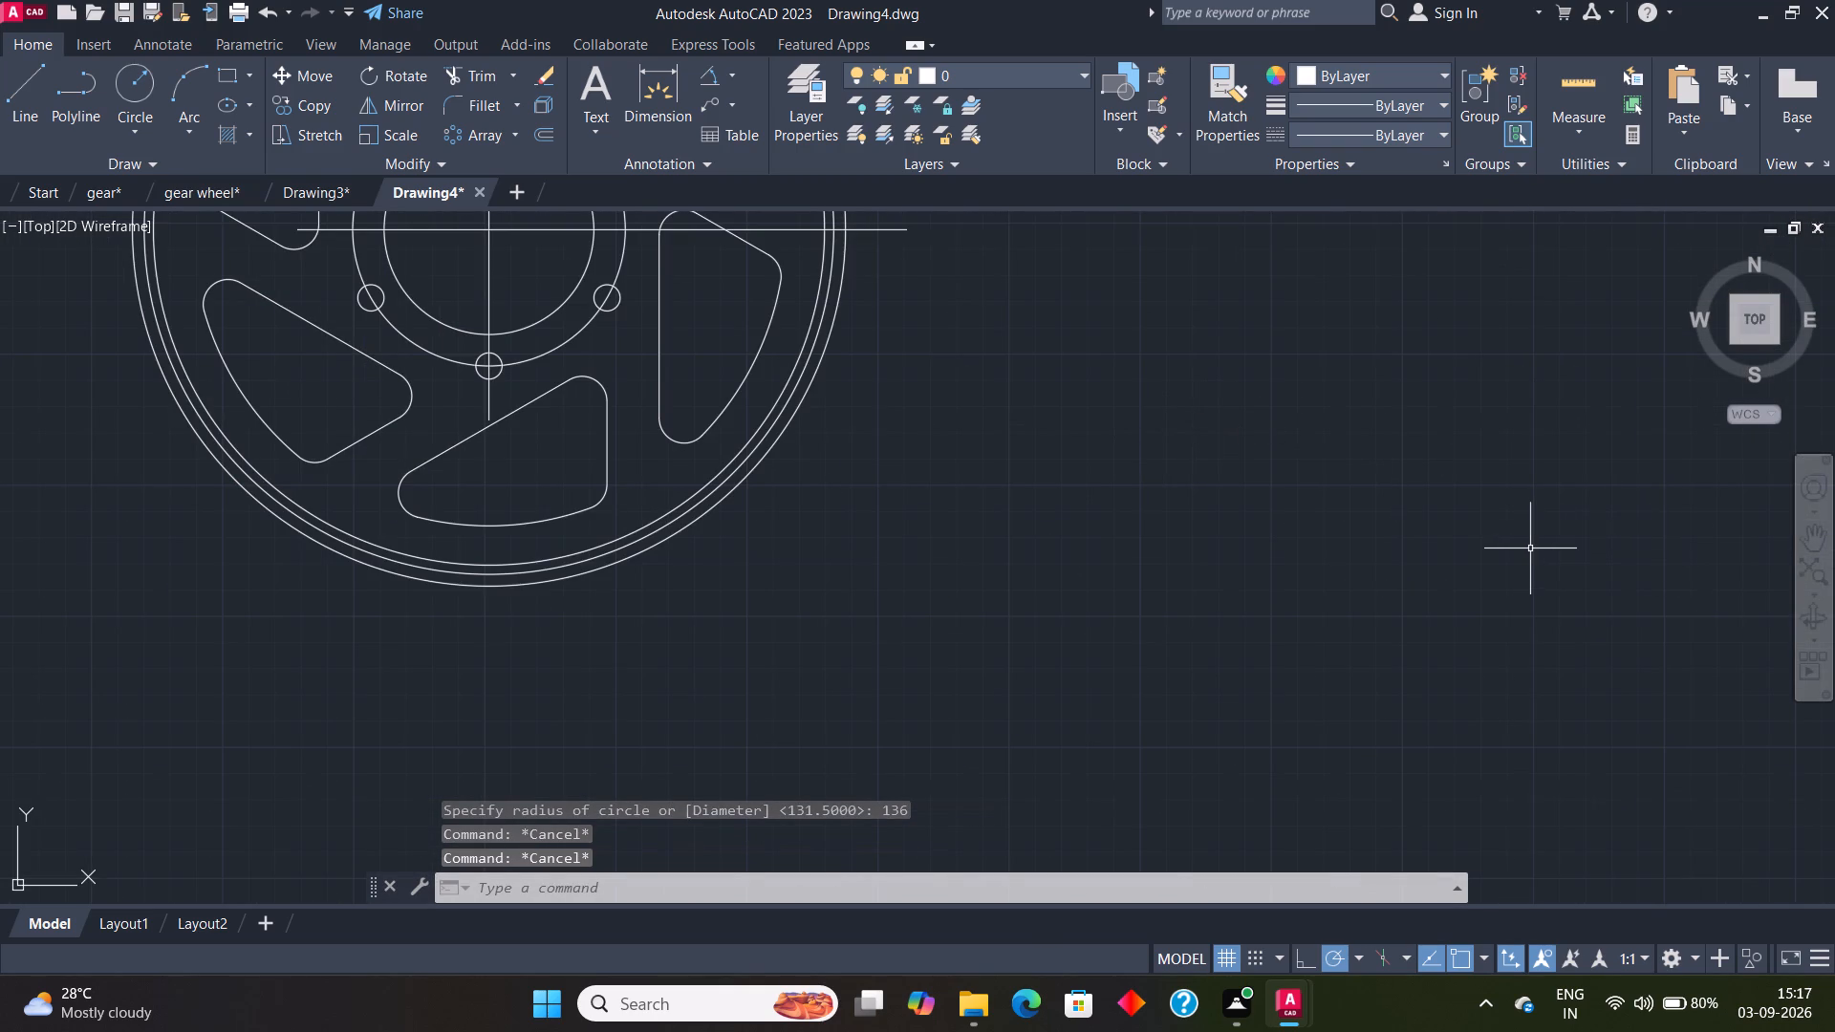
Extend the vertical centre line downward through the pocket and rim circles to the outermost circle.
{"action": "type", "text": "ex"}
{"action": "key", "text": "Return"}
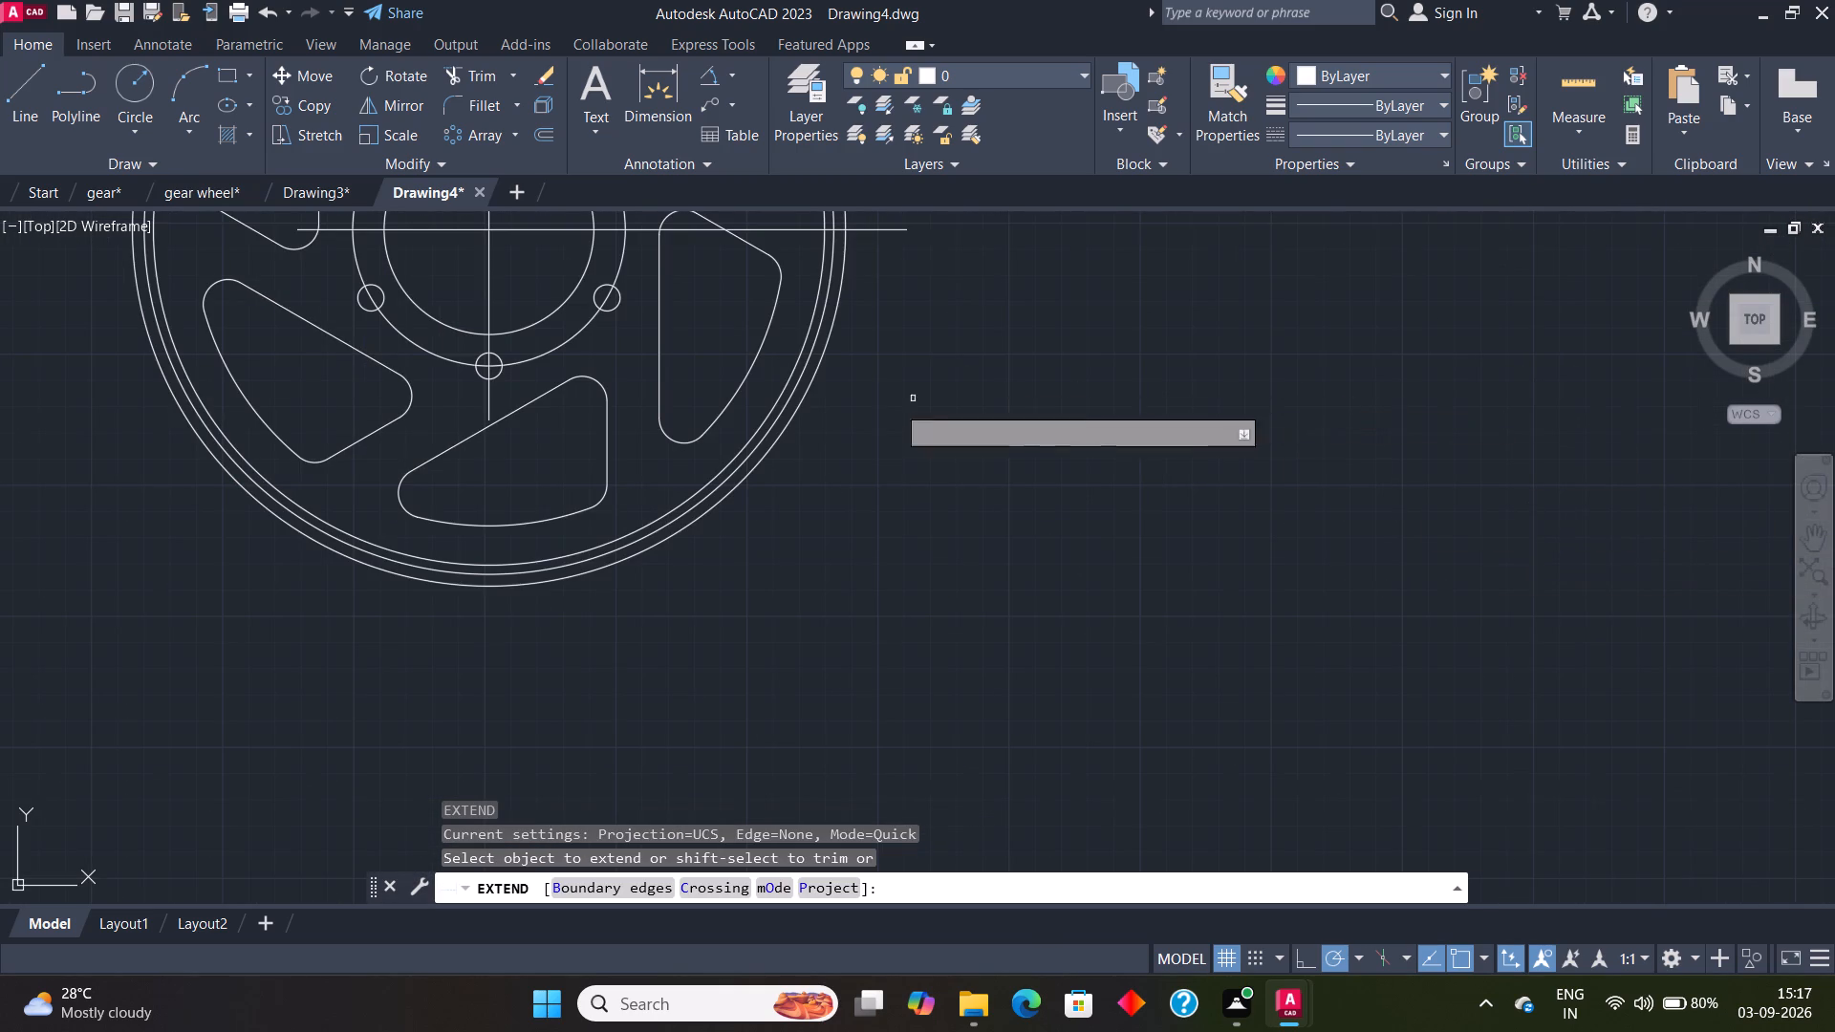
{"action": "middle_click_drag", "start_coordinate": [800, 461], "coordinate": [1144, 531]}
{"action": "scroll", "coordinate": [638, 492], "scroll_direction": "up", "scroll_amount": 1}
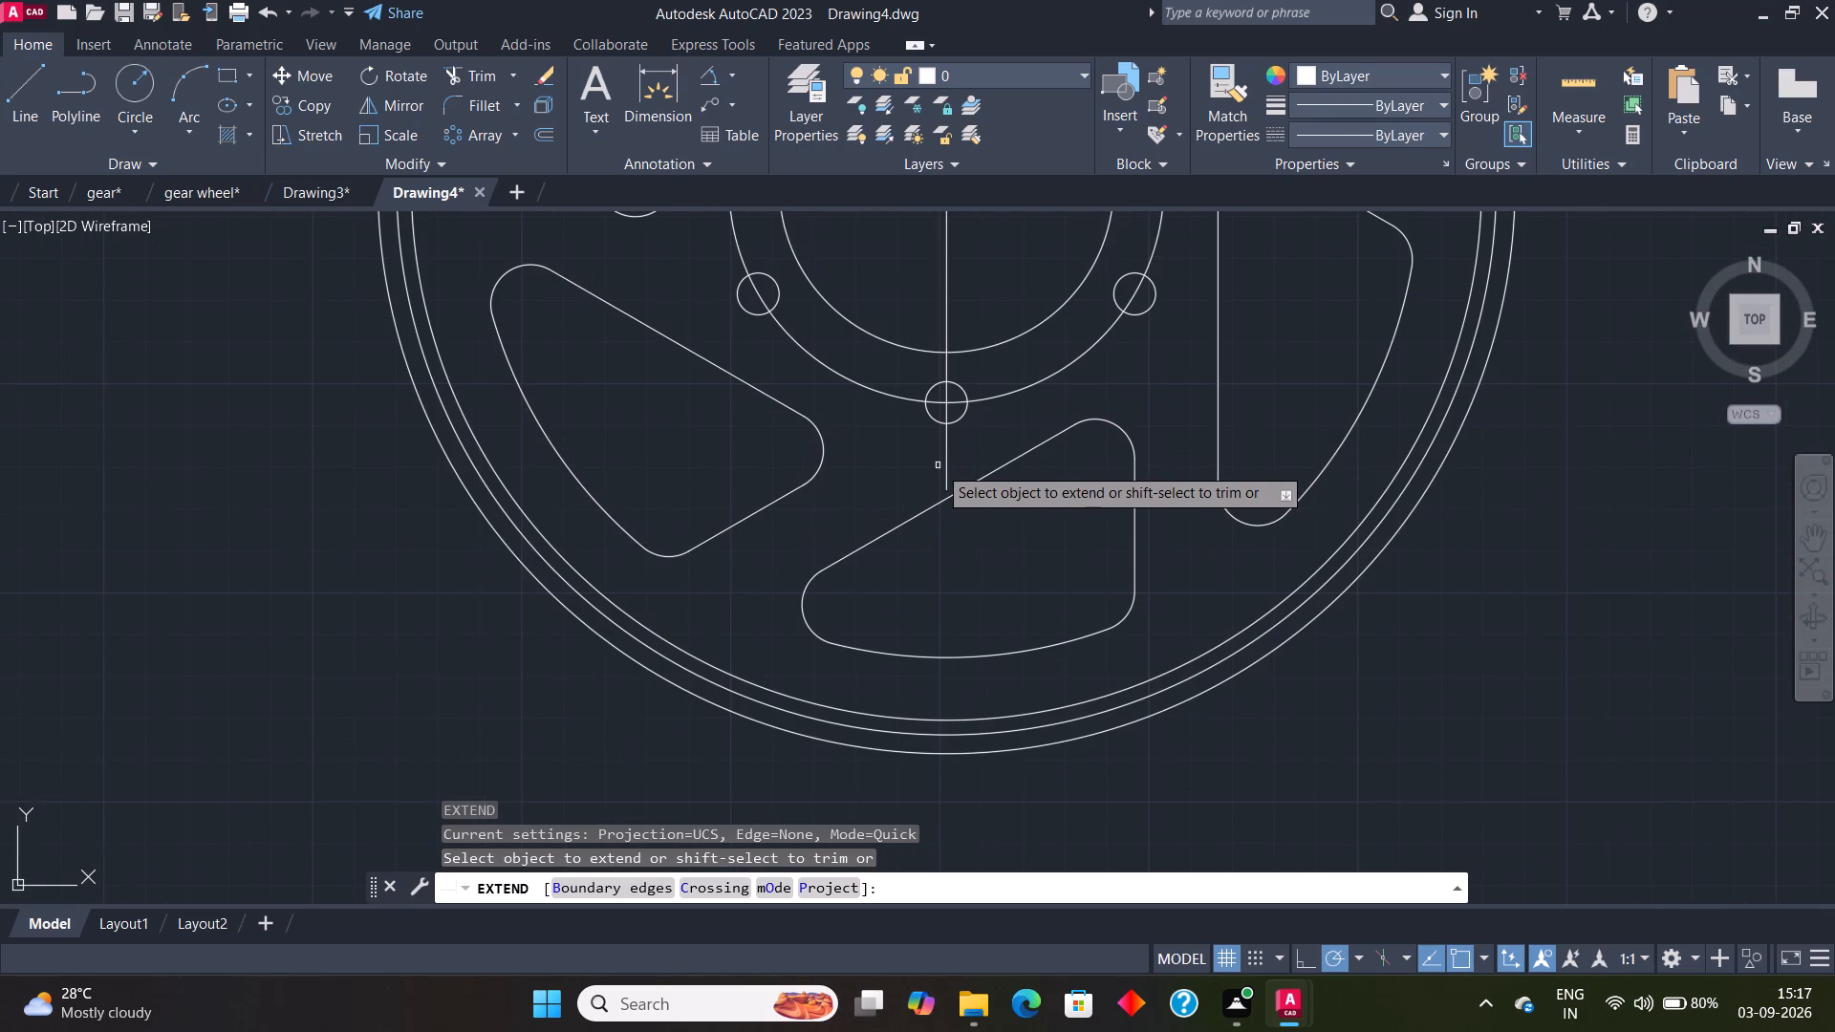
{"action": "left_click", "coordinate": [946, 454]}
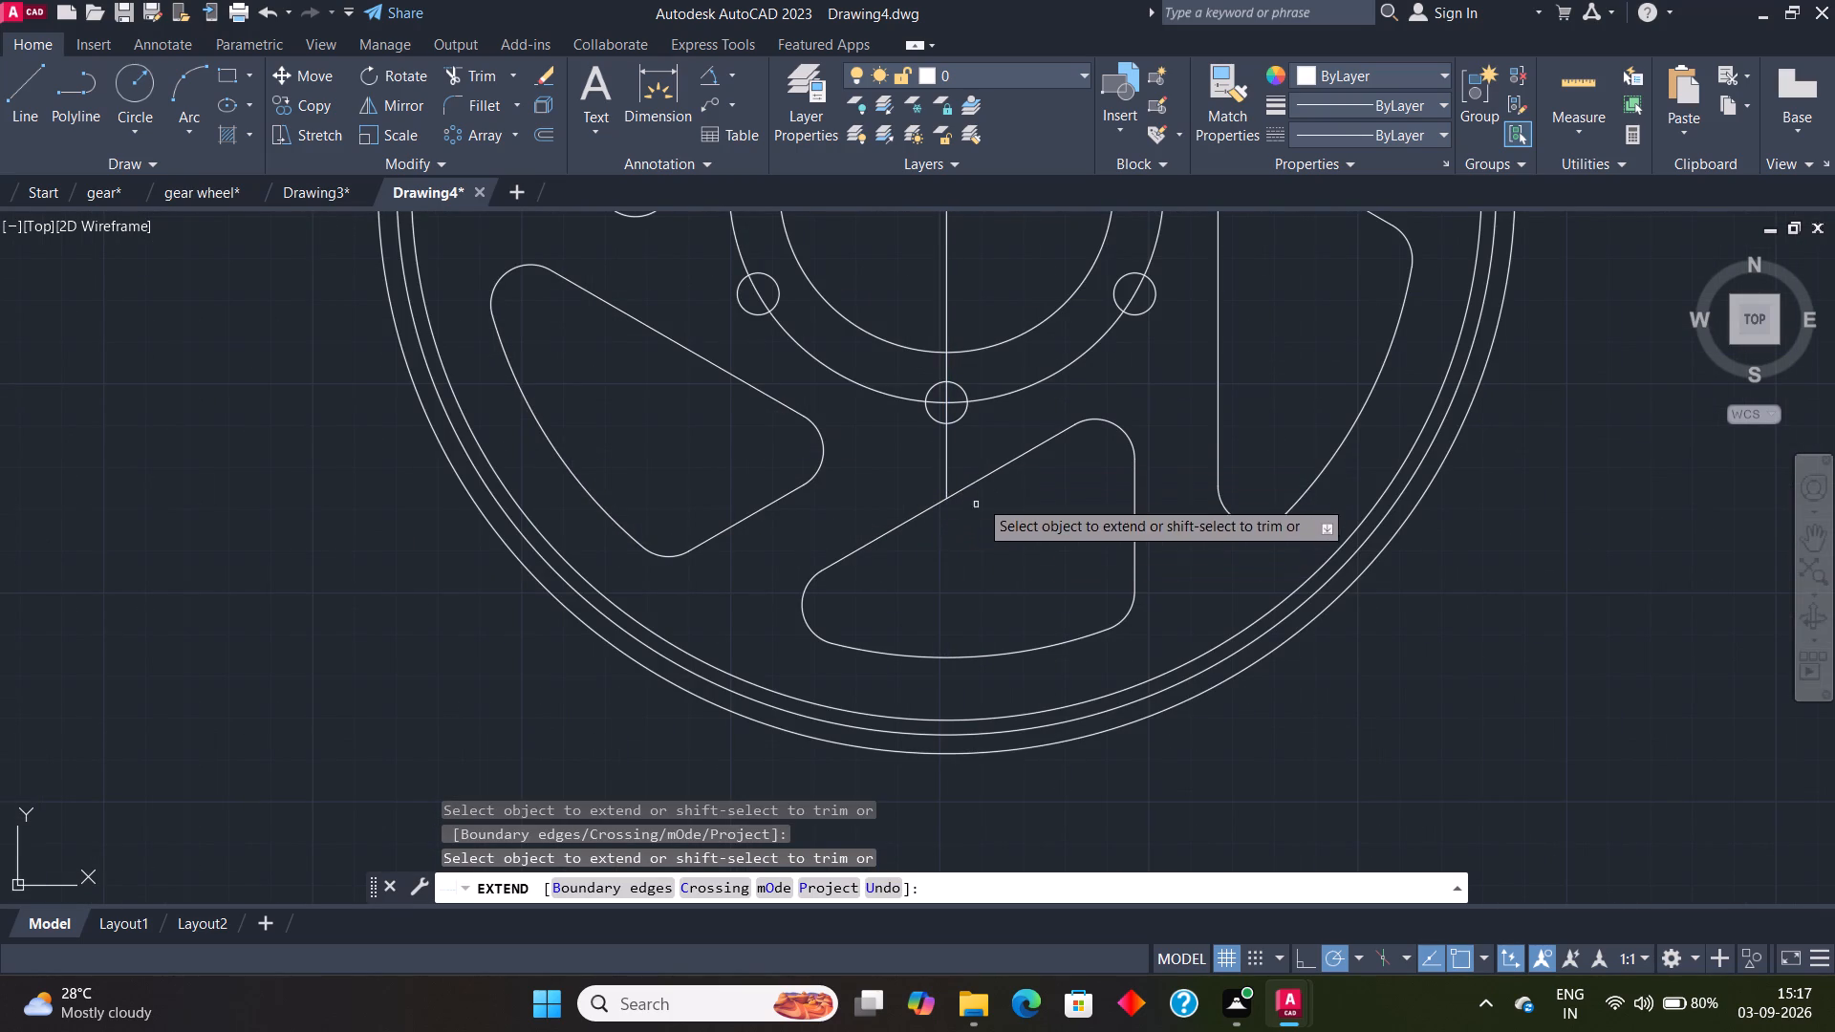
{"action": "left_click", "coordinate": [950, 478]}
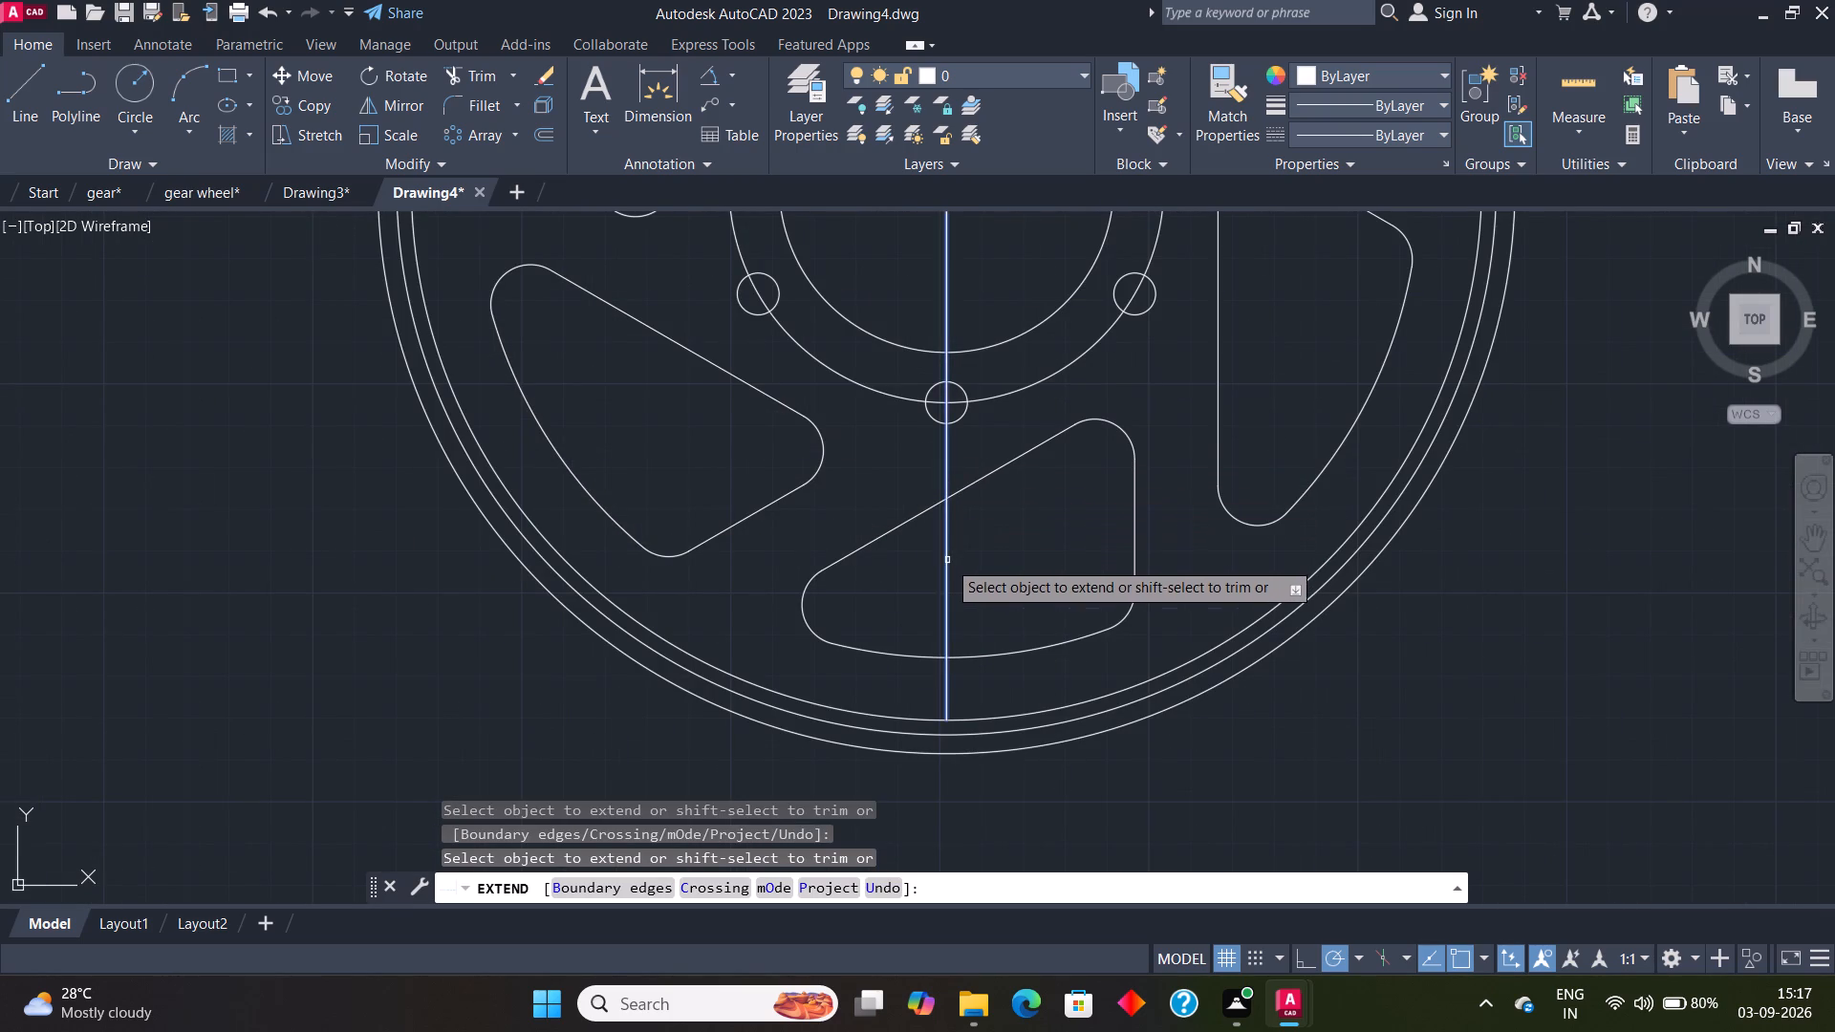
{"action": "left_click", "coordinate": [945, 562]}
{"action": "left_click", "coordinate": [946, 688]}
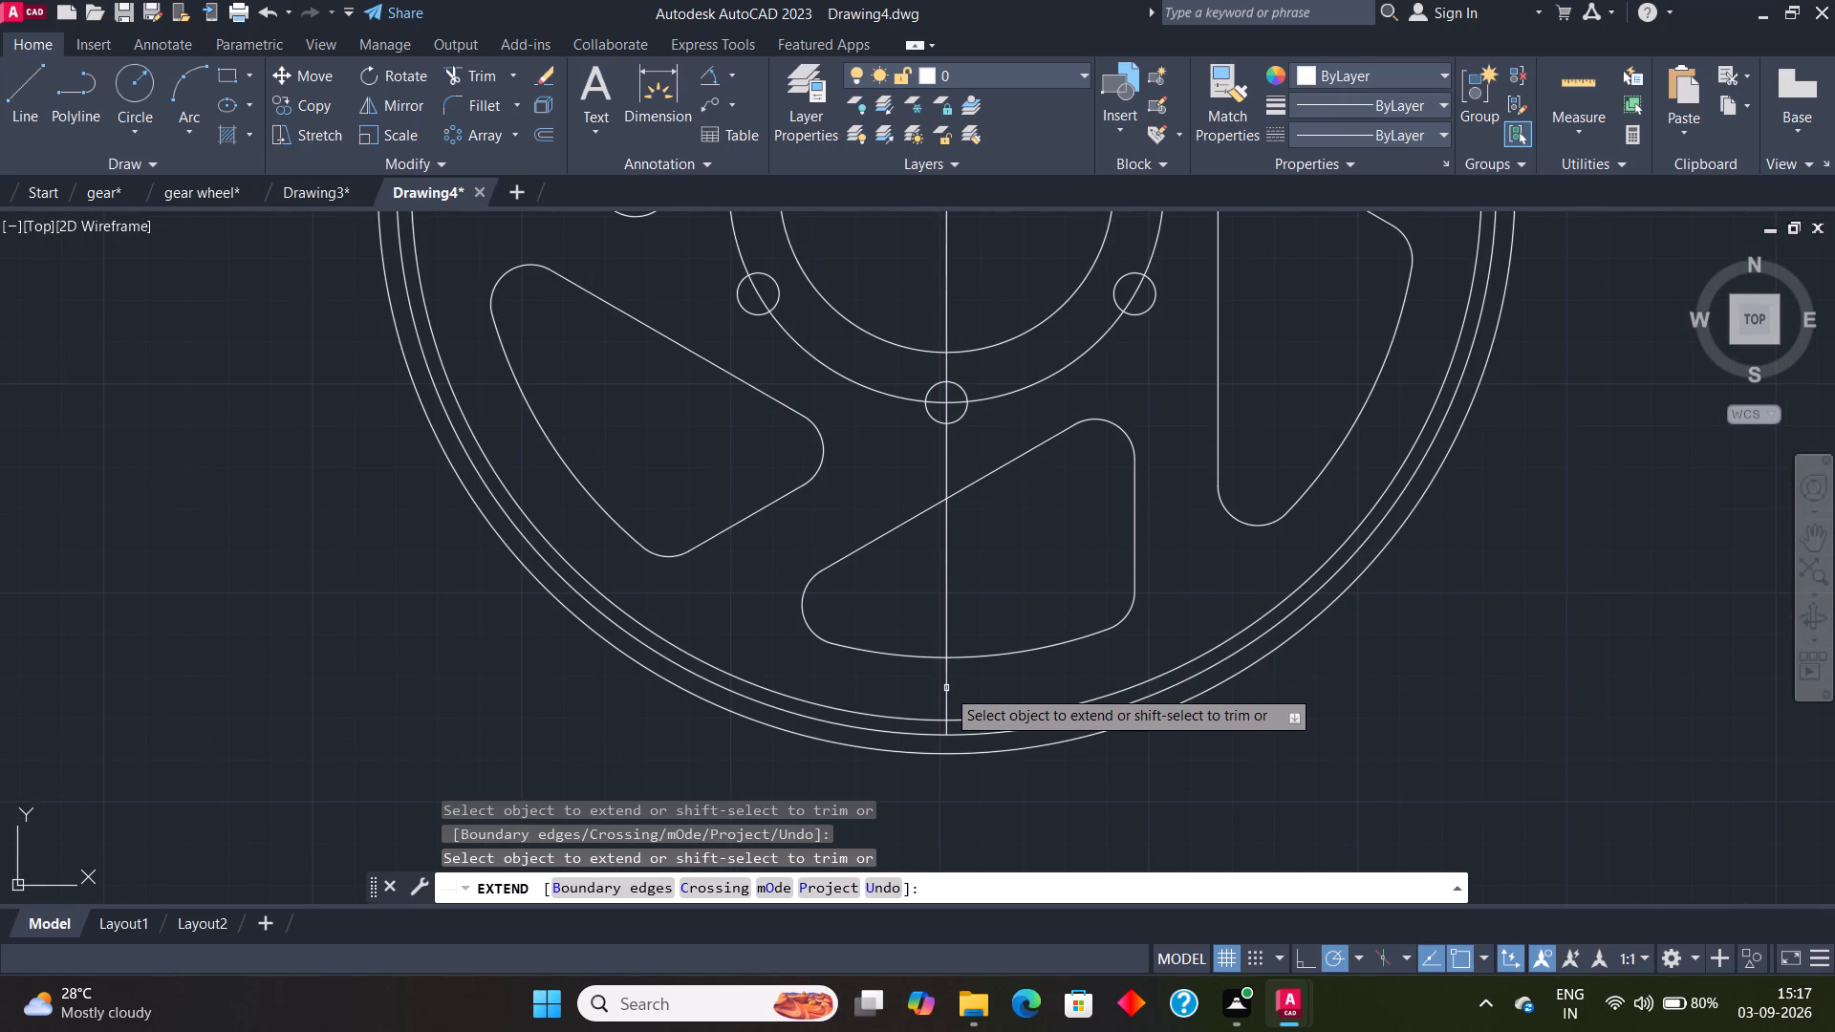
{"action": "scroll", "coordinate": [949, 727], "scroll_direction": "up", "scroll_amount": 3}
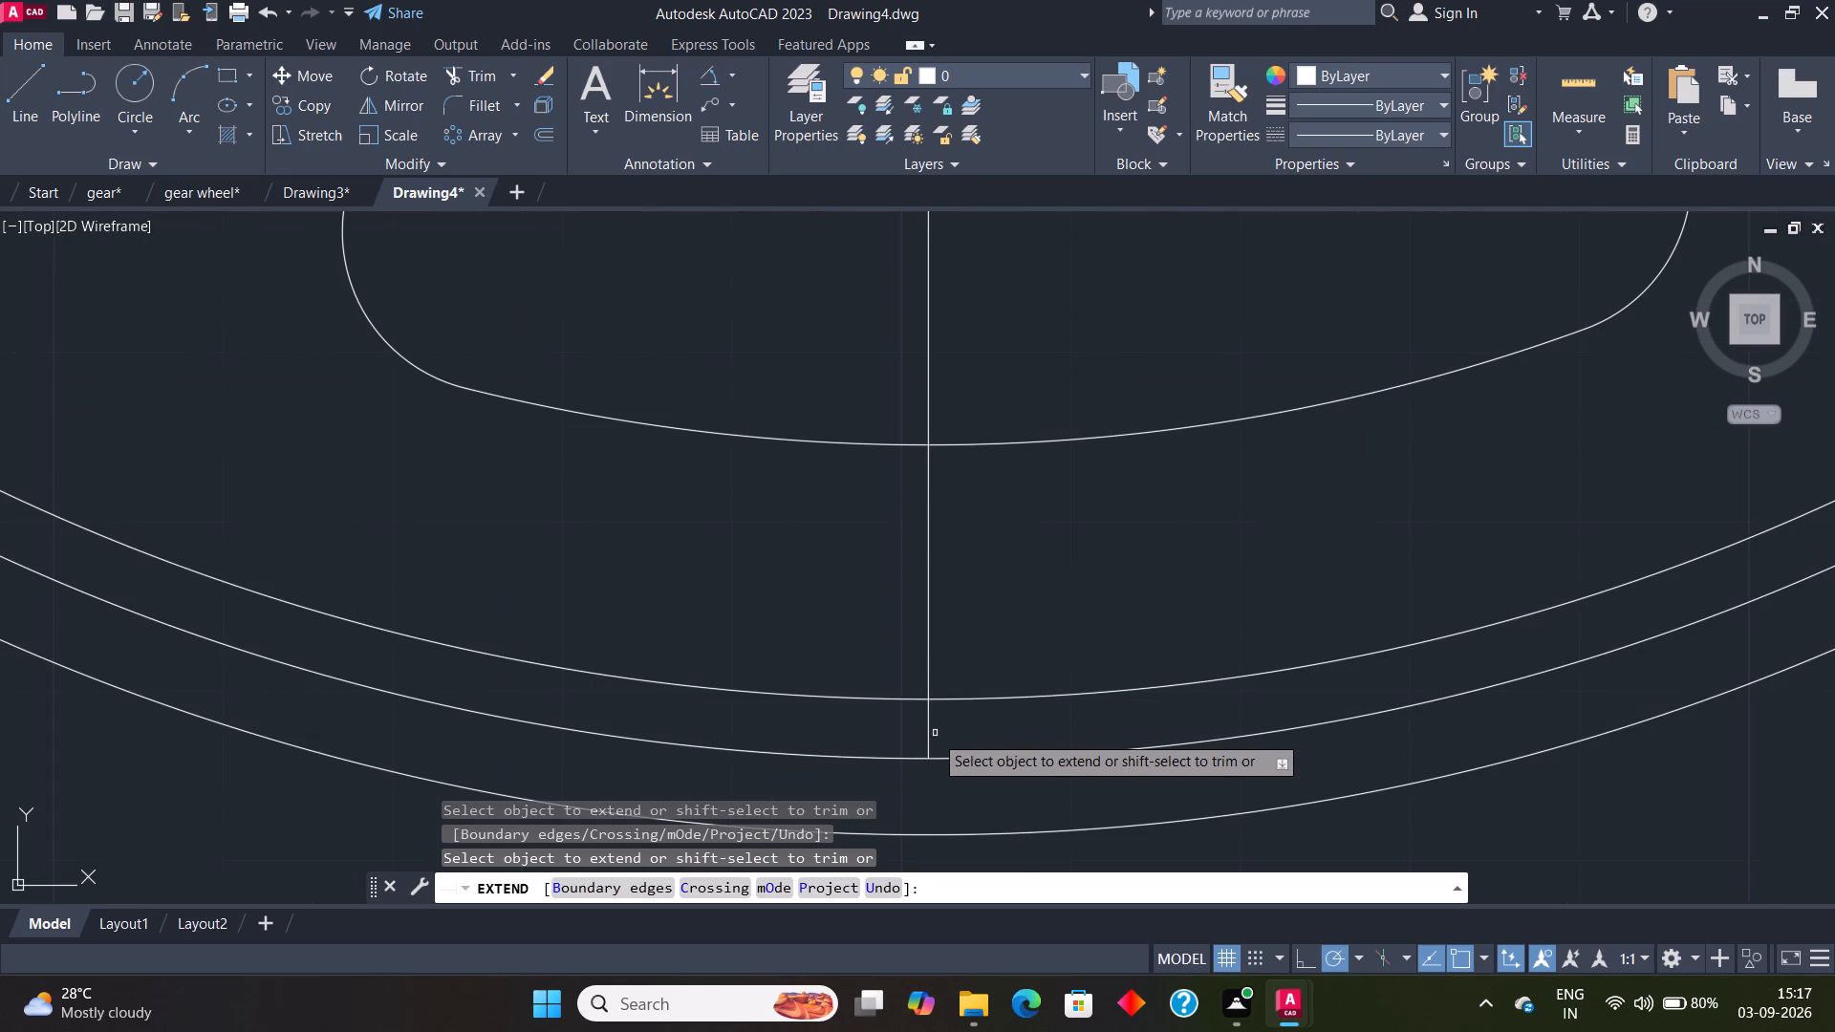
{"action": "left_click", "coordinate": [930, 741]}
{"action": "scroll", "coordinate": [1261, 738], "scroll_direction": "down", "scroll_amount": 1}
{"action": "key", "text": "Escape"}
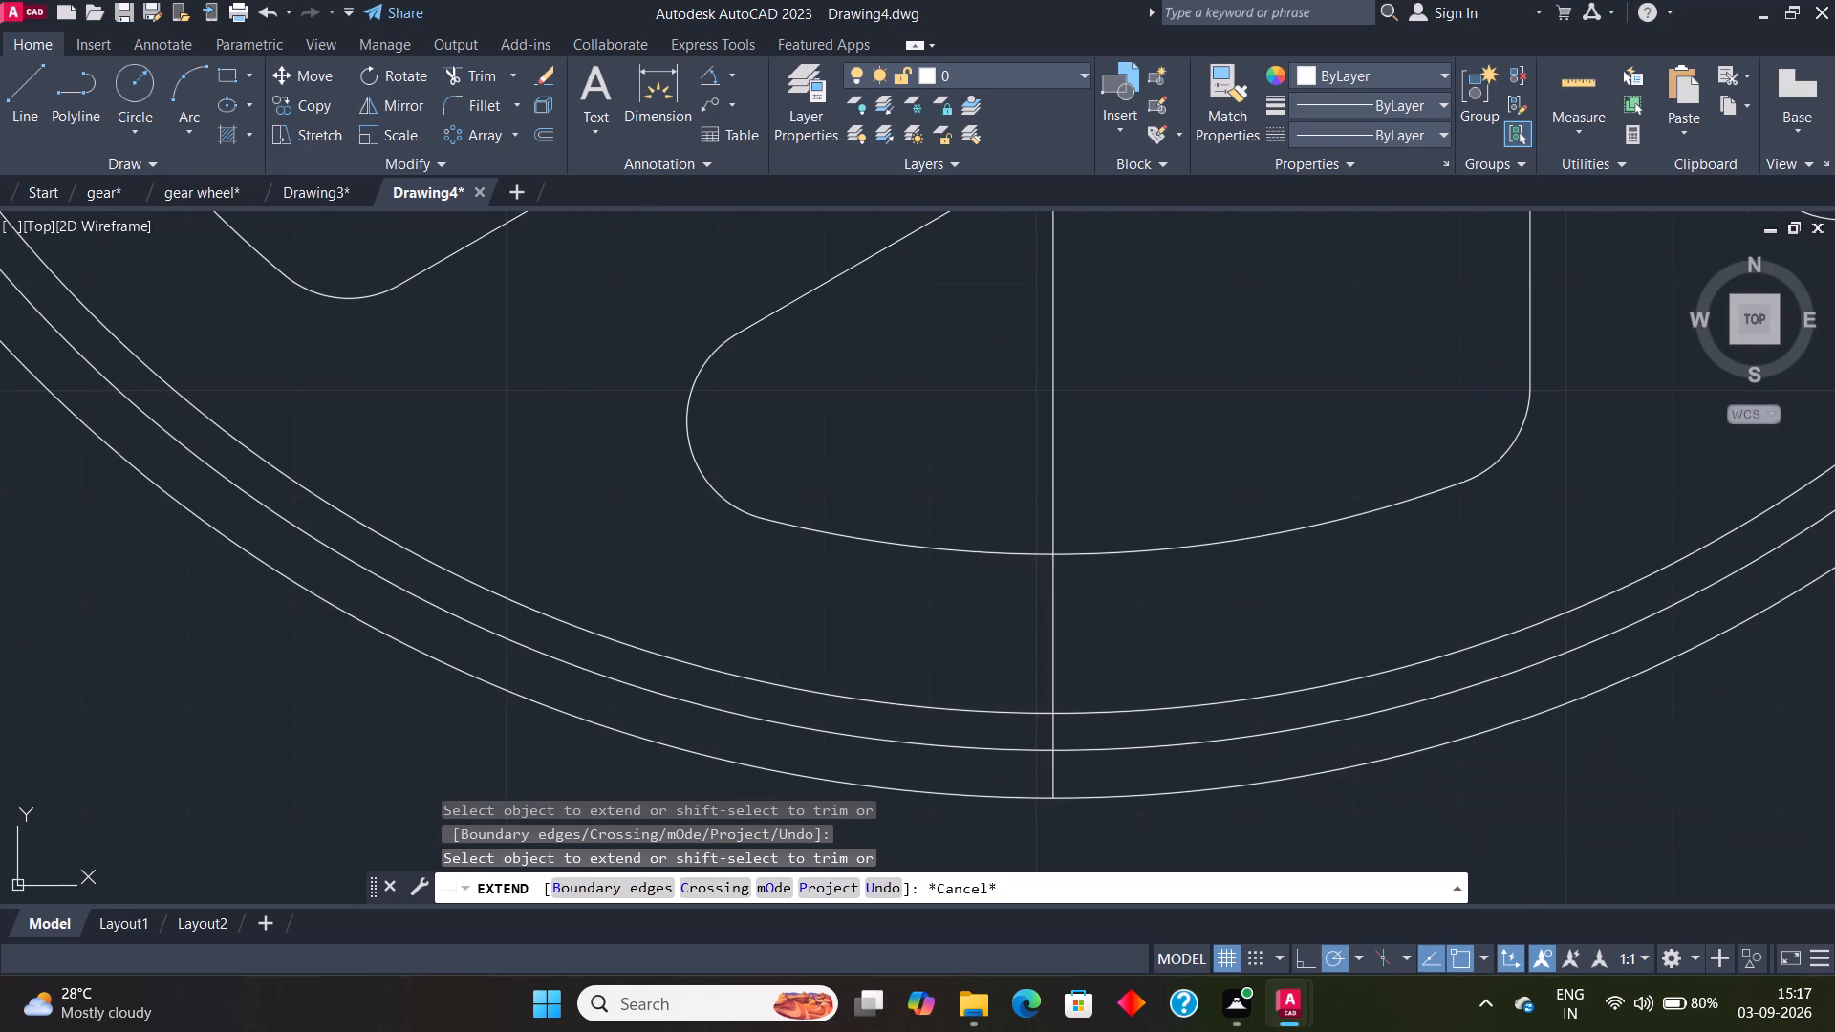
Draw a vertical line about 23 long crossing the three rim circles, just left of the vertical centre line.
{"action": "left_click", "coordinate": [7, 90]}
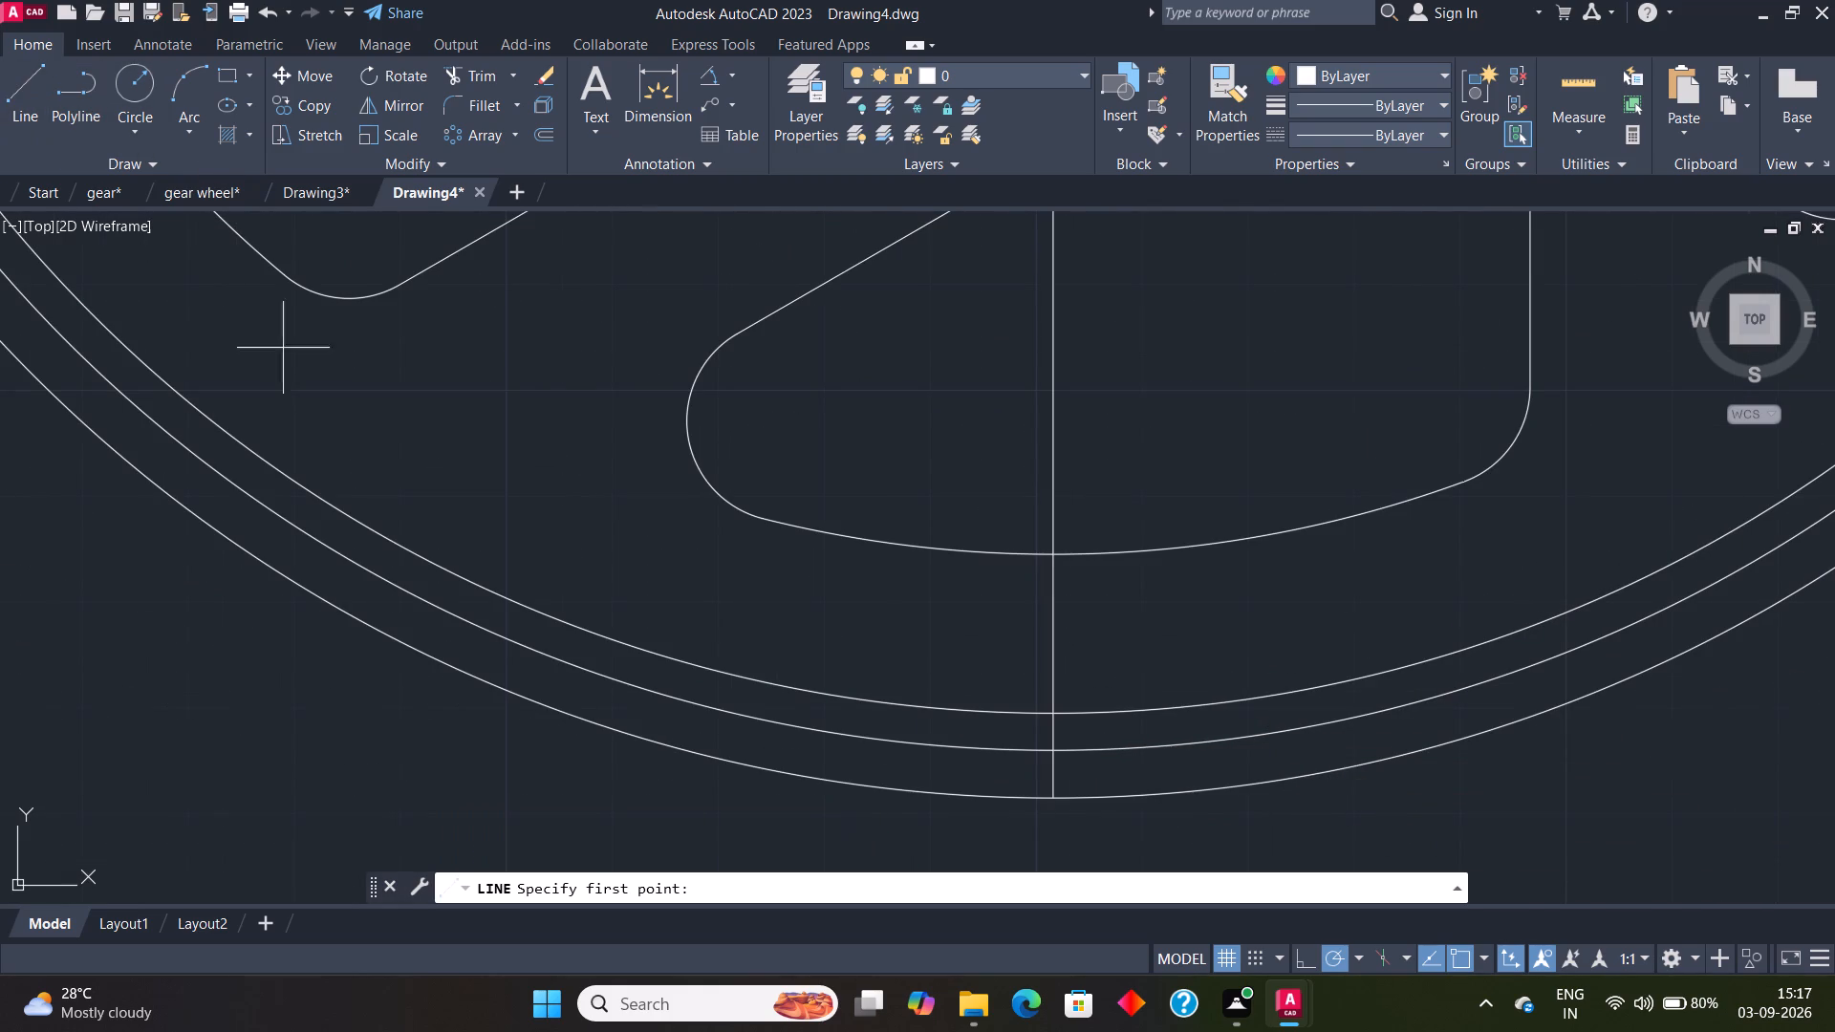
{"action": "left_click", "coordinate": [883, 594]}
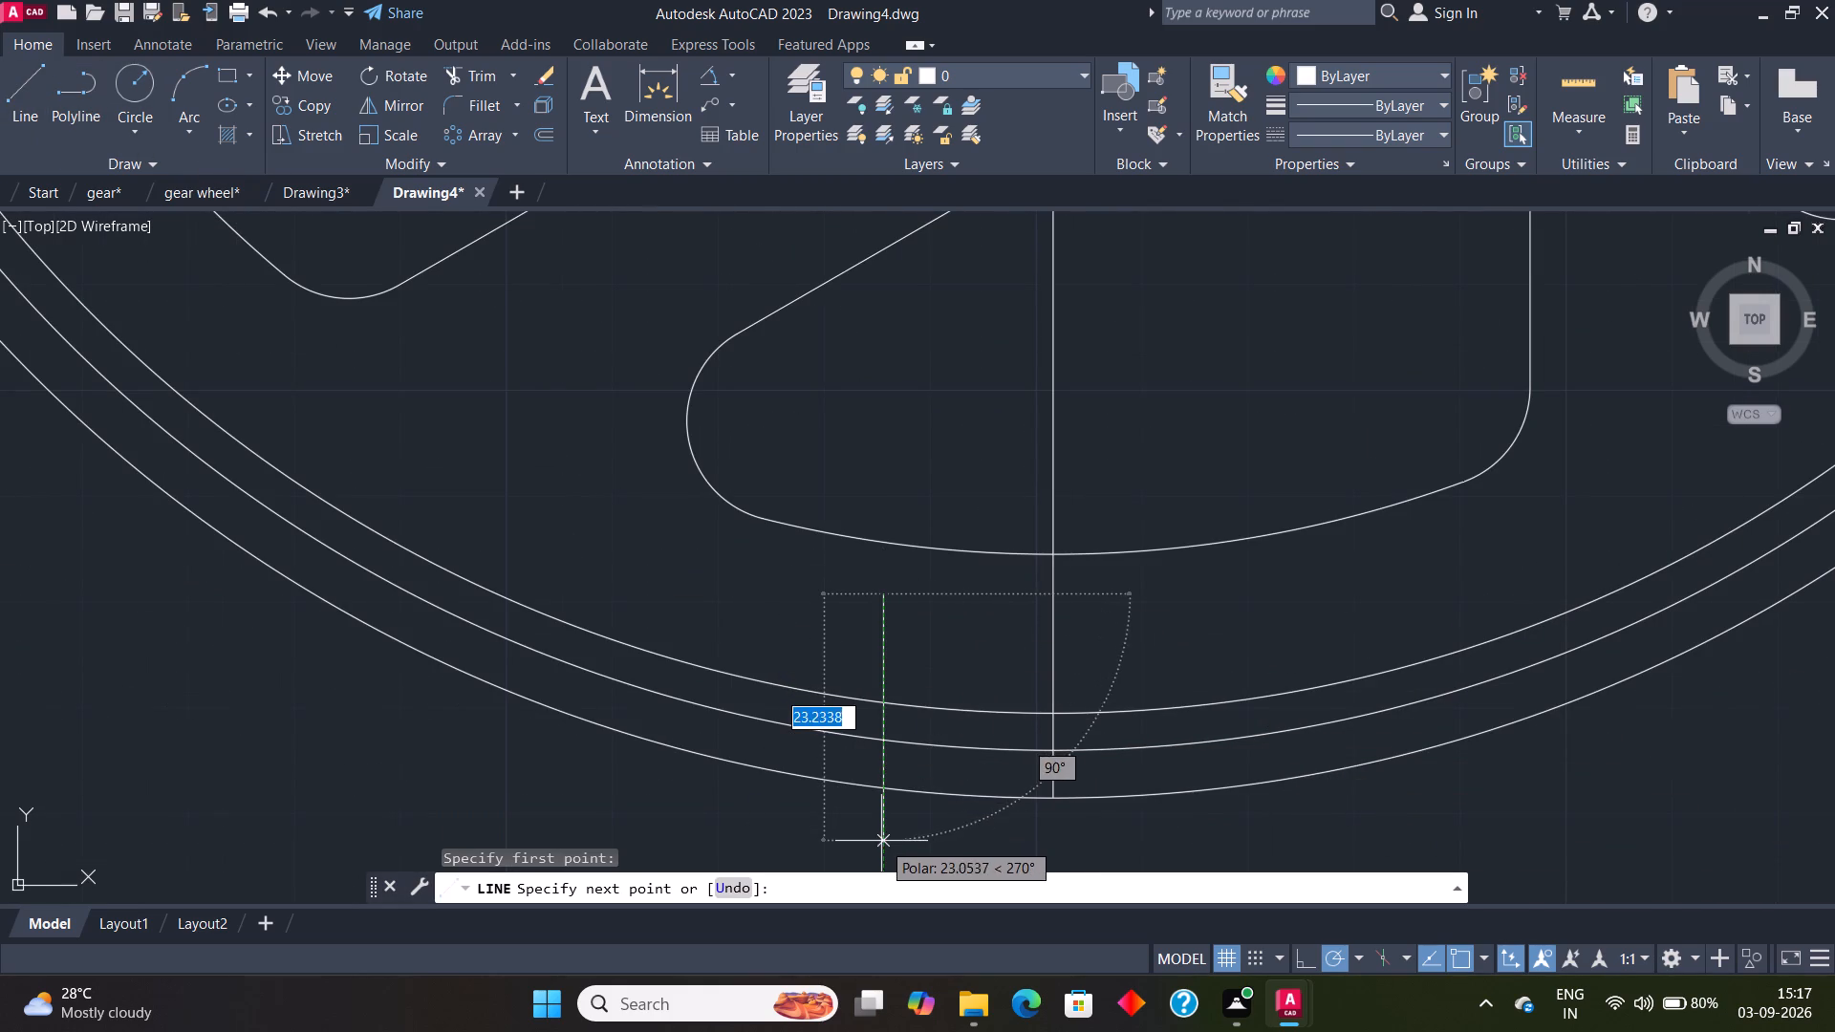
{"action": "left_click", "coordinate": [881, 842]}
{"action": "key", "text": "Escape"}
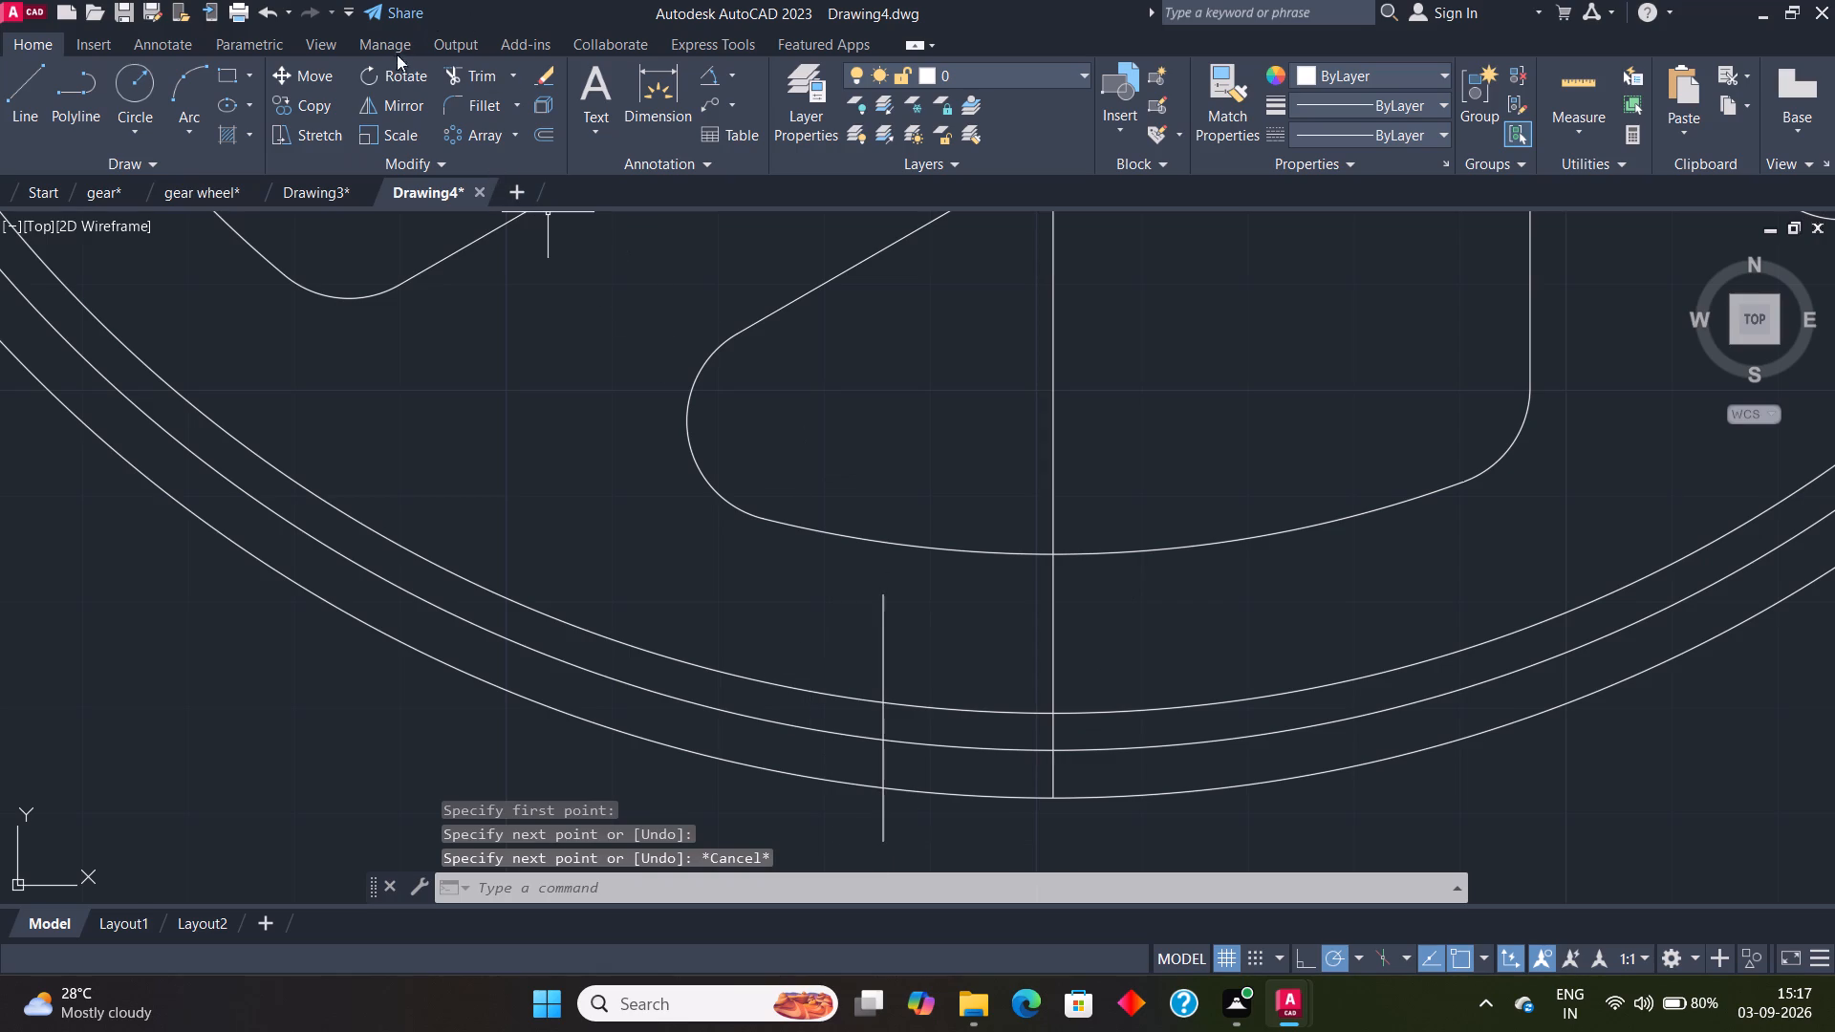
Rotate the new short line by 23.75 degrees about its upper end.
{"action": "left_click", "coordinate": [386, 90]}
{"action": "left_click", "coordinate": [391, 70]}
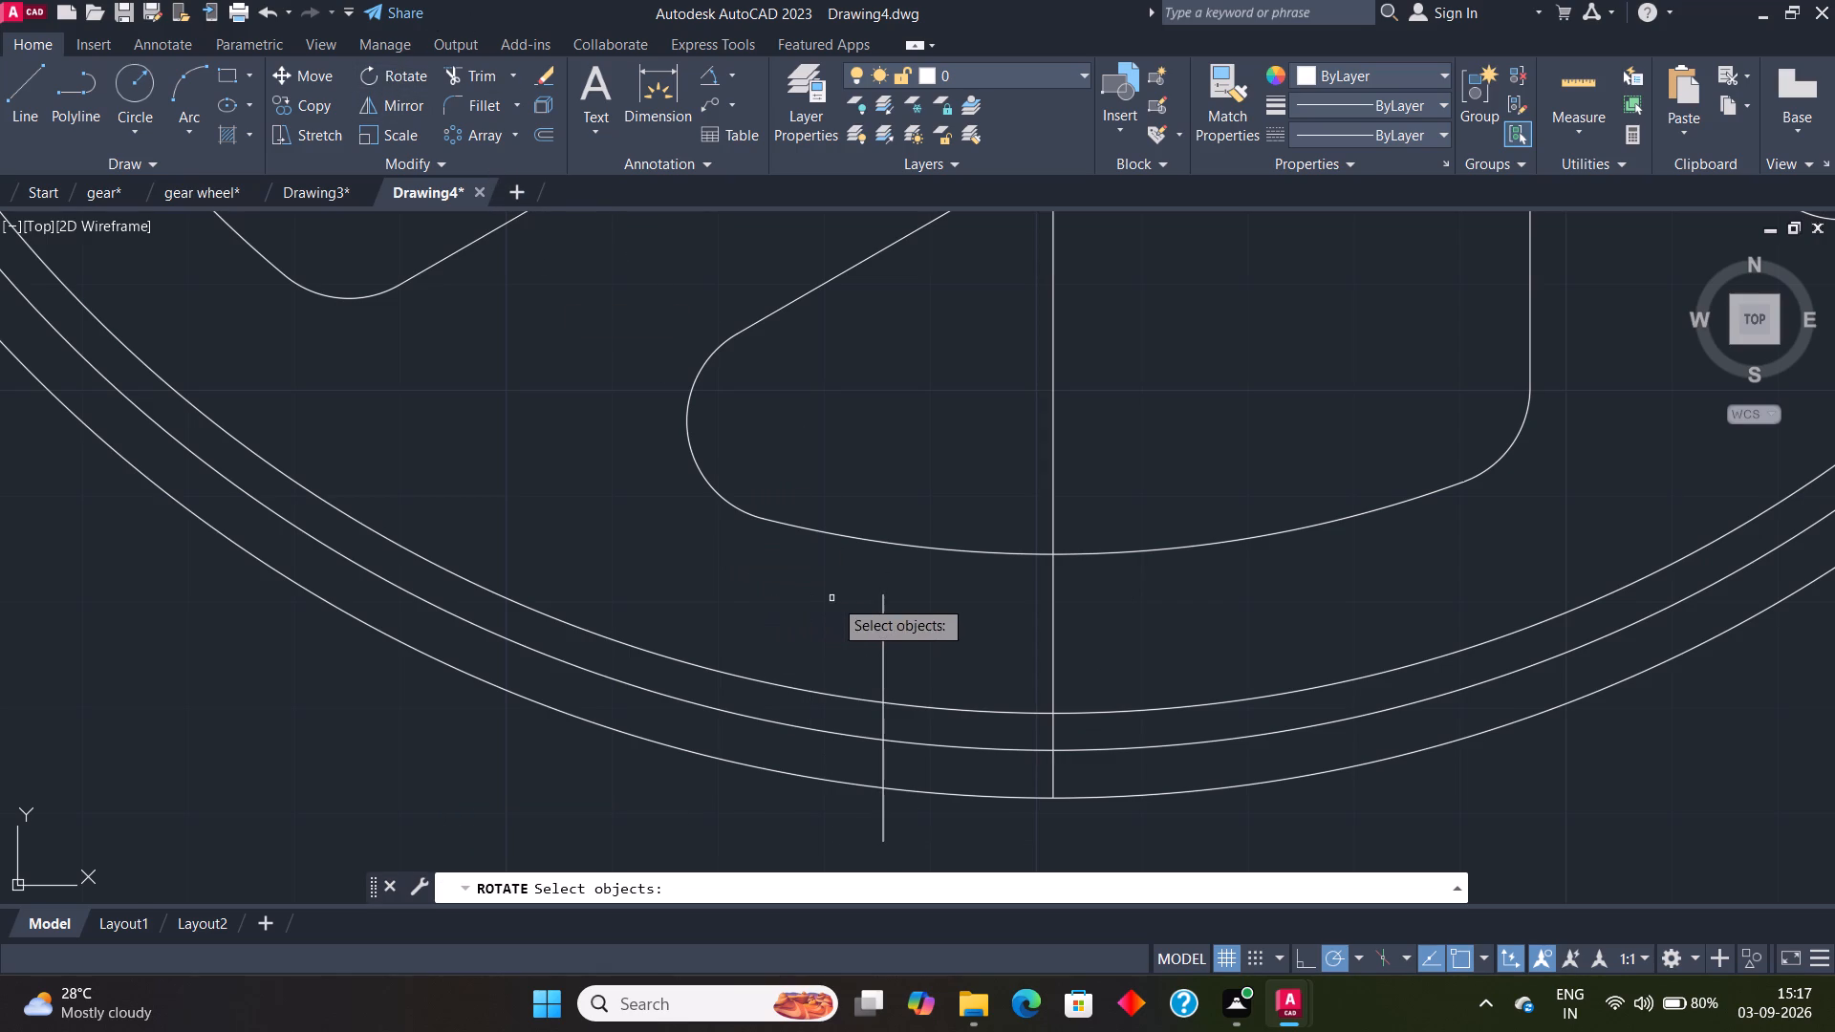
{"action": "left_click", "coordinate": [880, 620]}
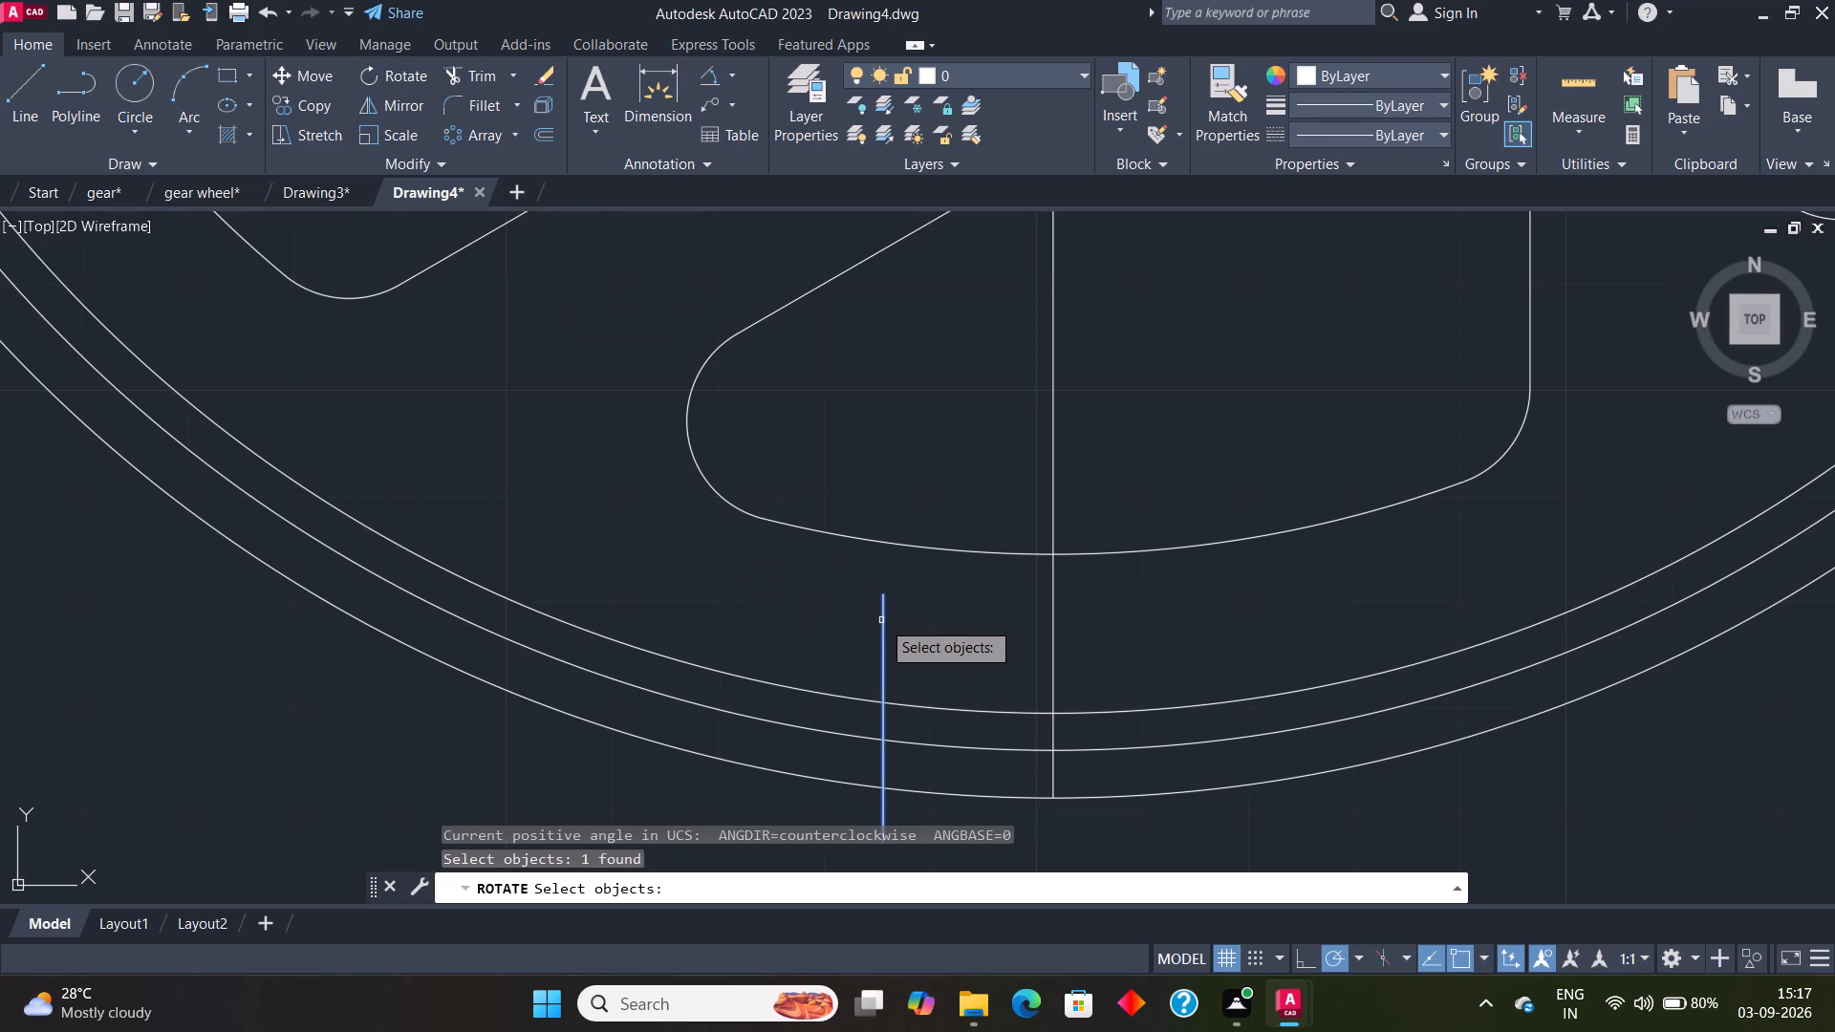
{"action": "key", "text": "Return"}
{"action": "left_click", "coordinate": [888, 603]}
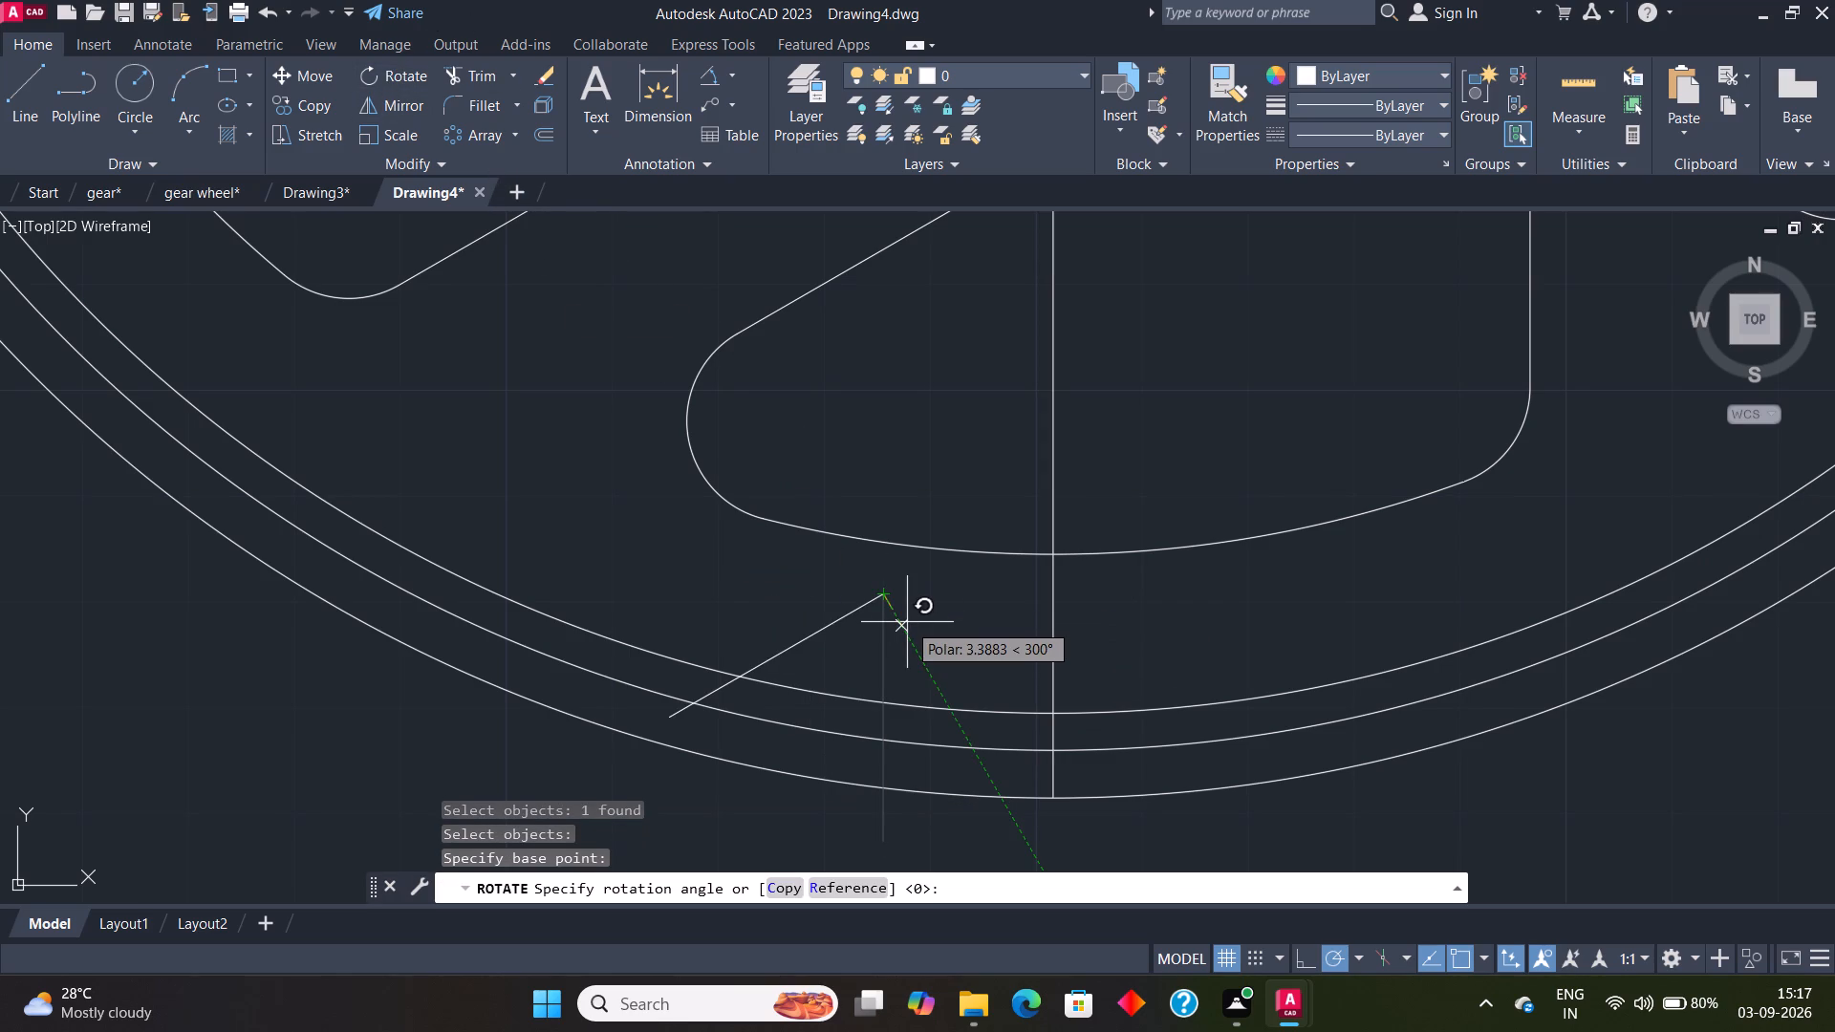
{"action": "type", "text": "23.75"}
{"action": "key", "text": "Return"}
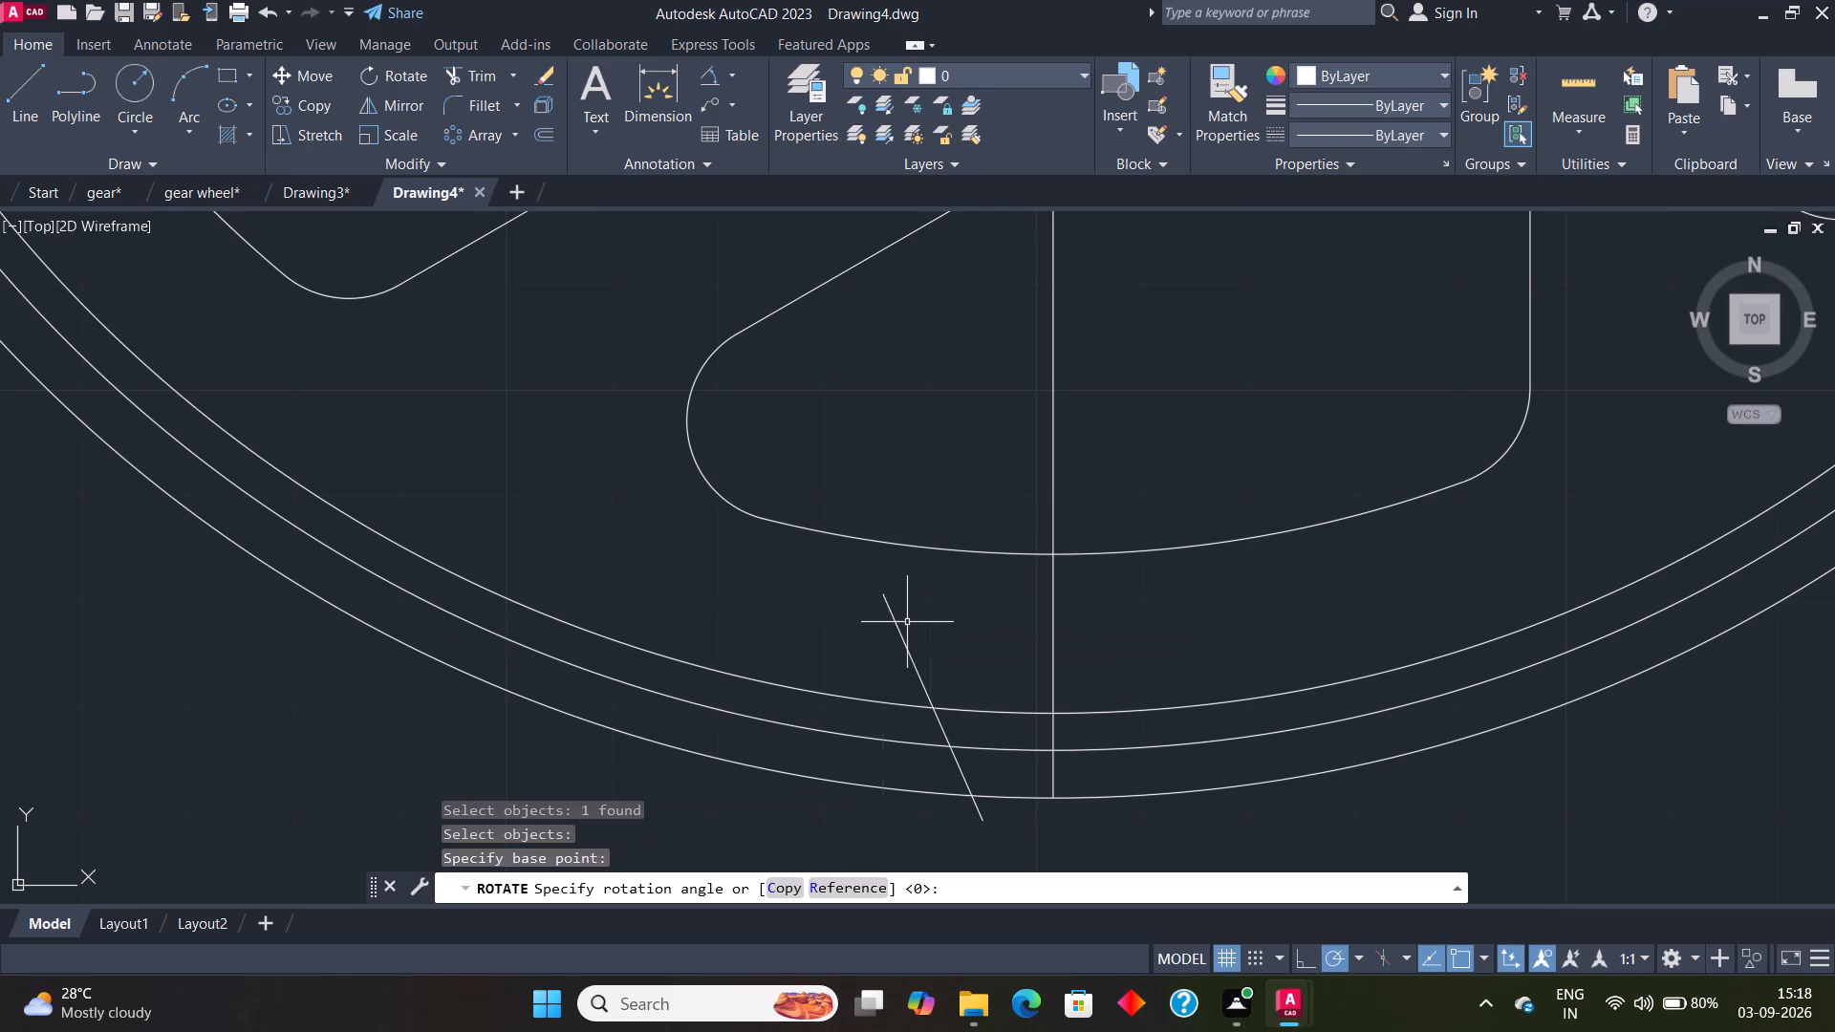
Move the slanted line by its lower end to where the middle rim circle crosses the vertical centre line.
{"action": "left_click", "coordinate": [812, 548]}
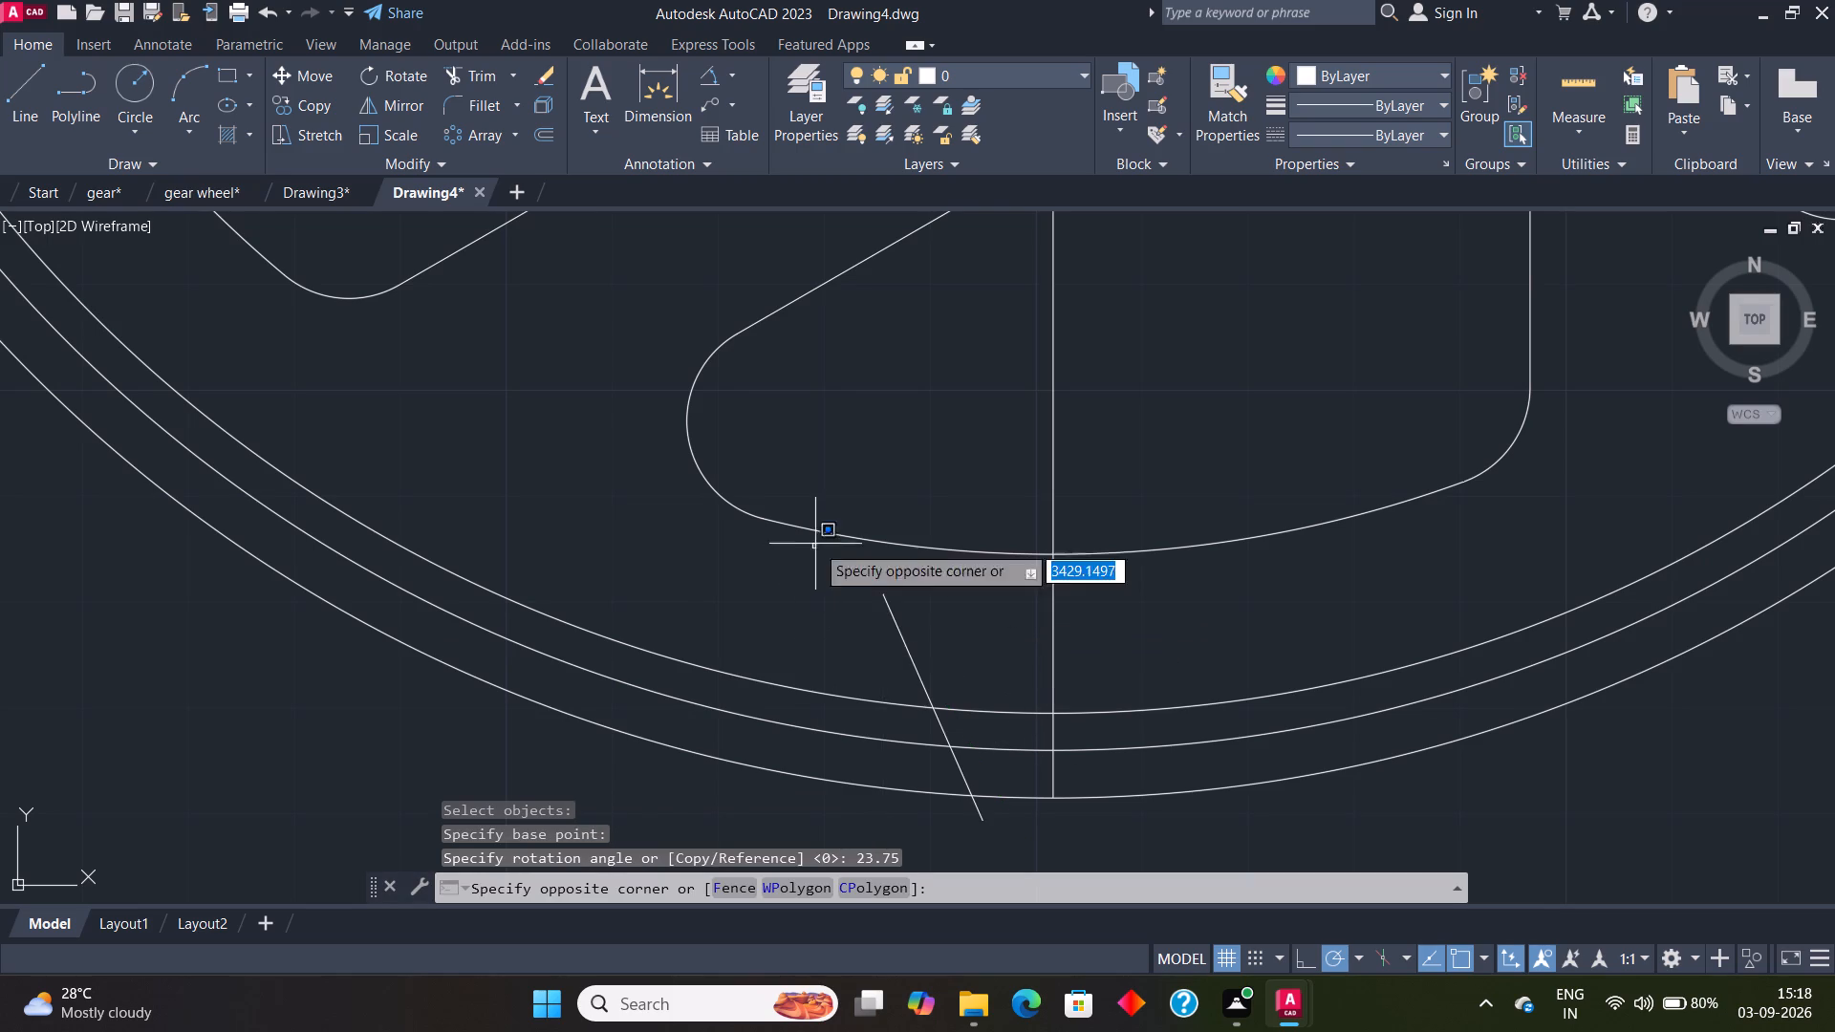
{"action": "left_click", "coordinate": [1042, 855]}
{"action": "key", "text": "m"}
{"action": "key", "text": "Return"}
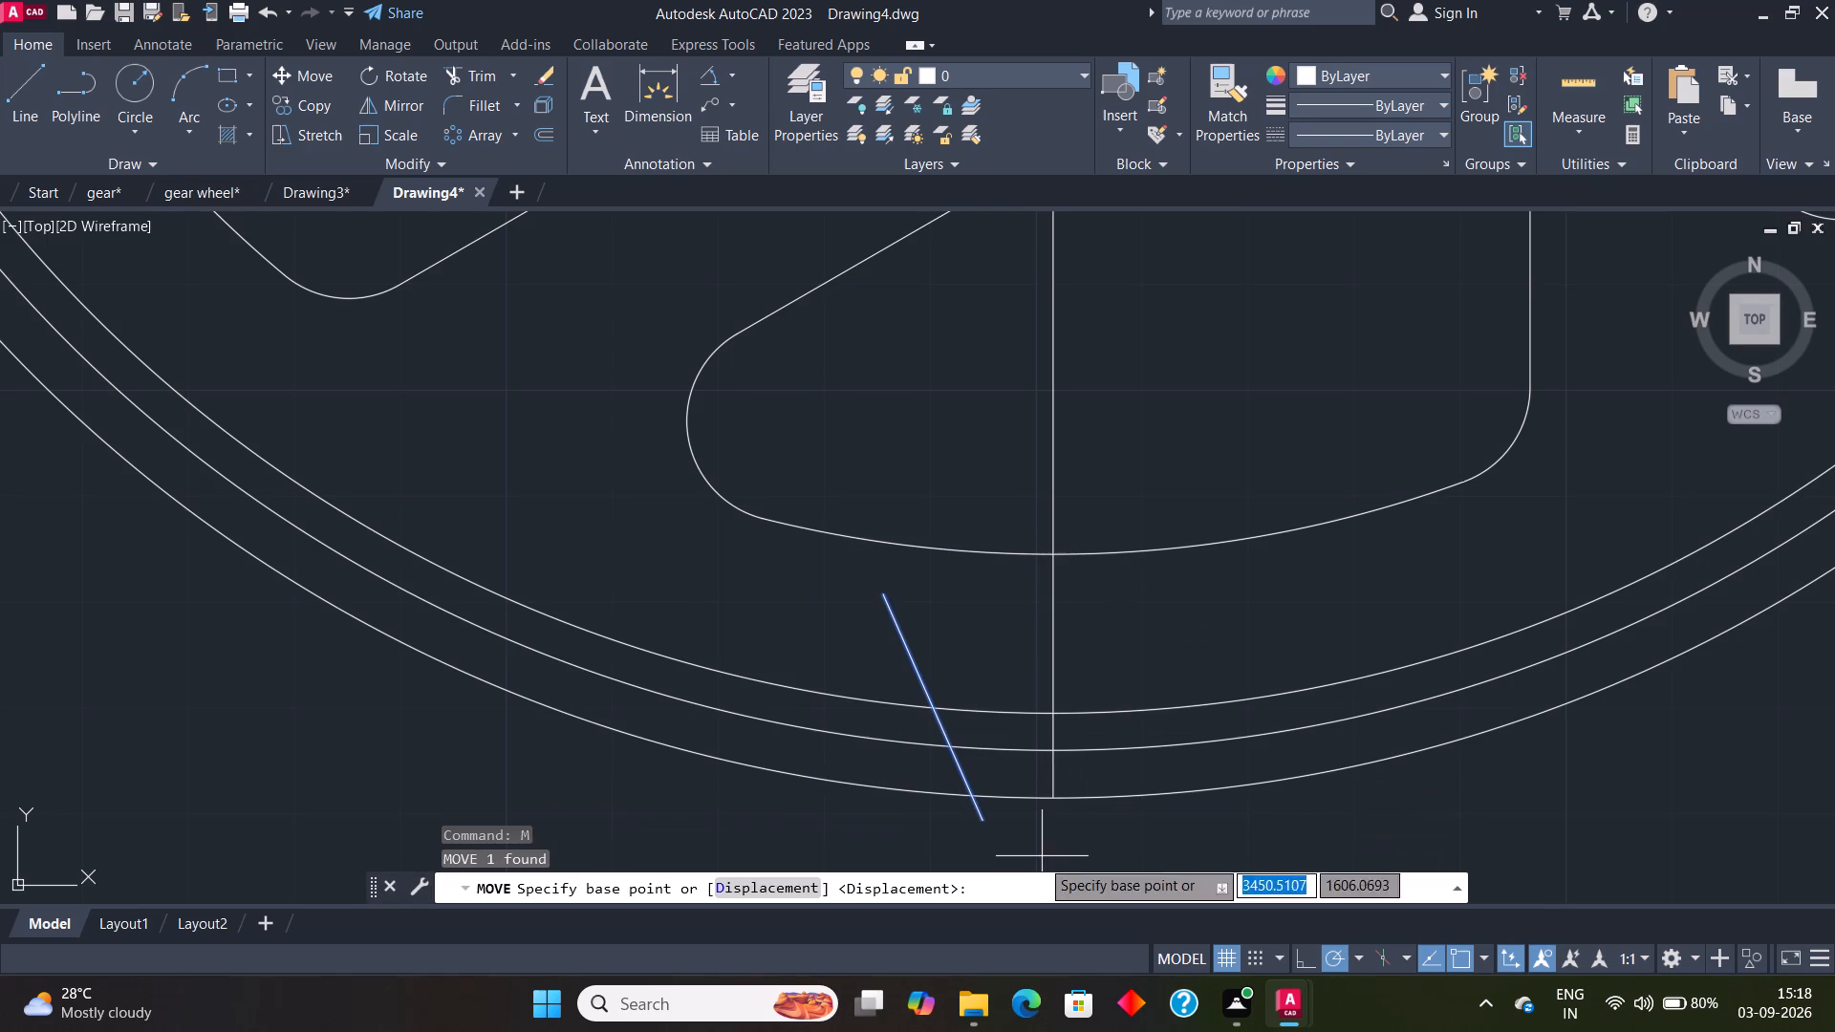
{"action": "left_click", "coordinate": [982, 823]}
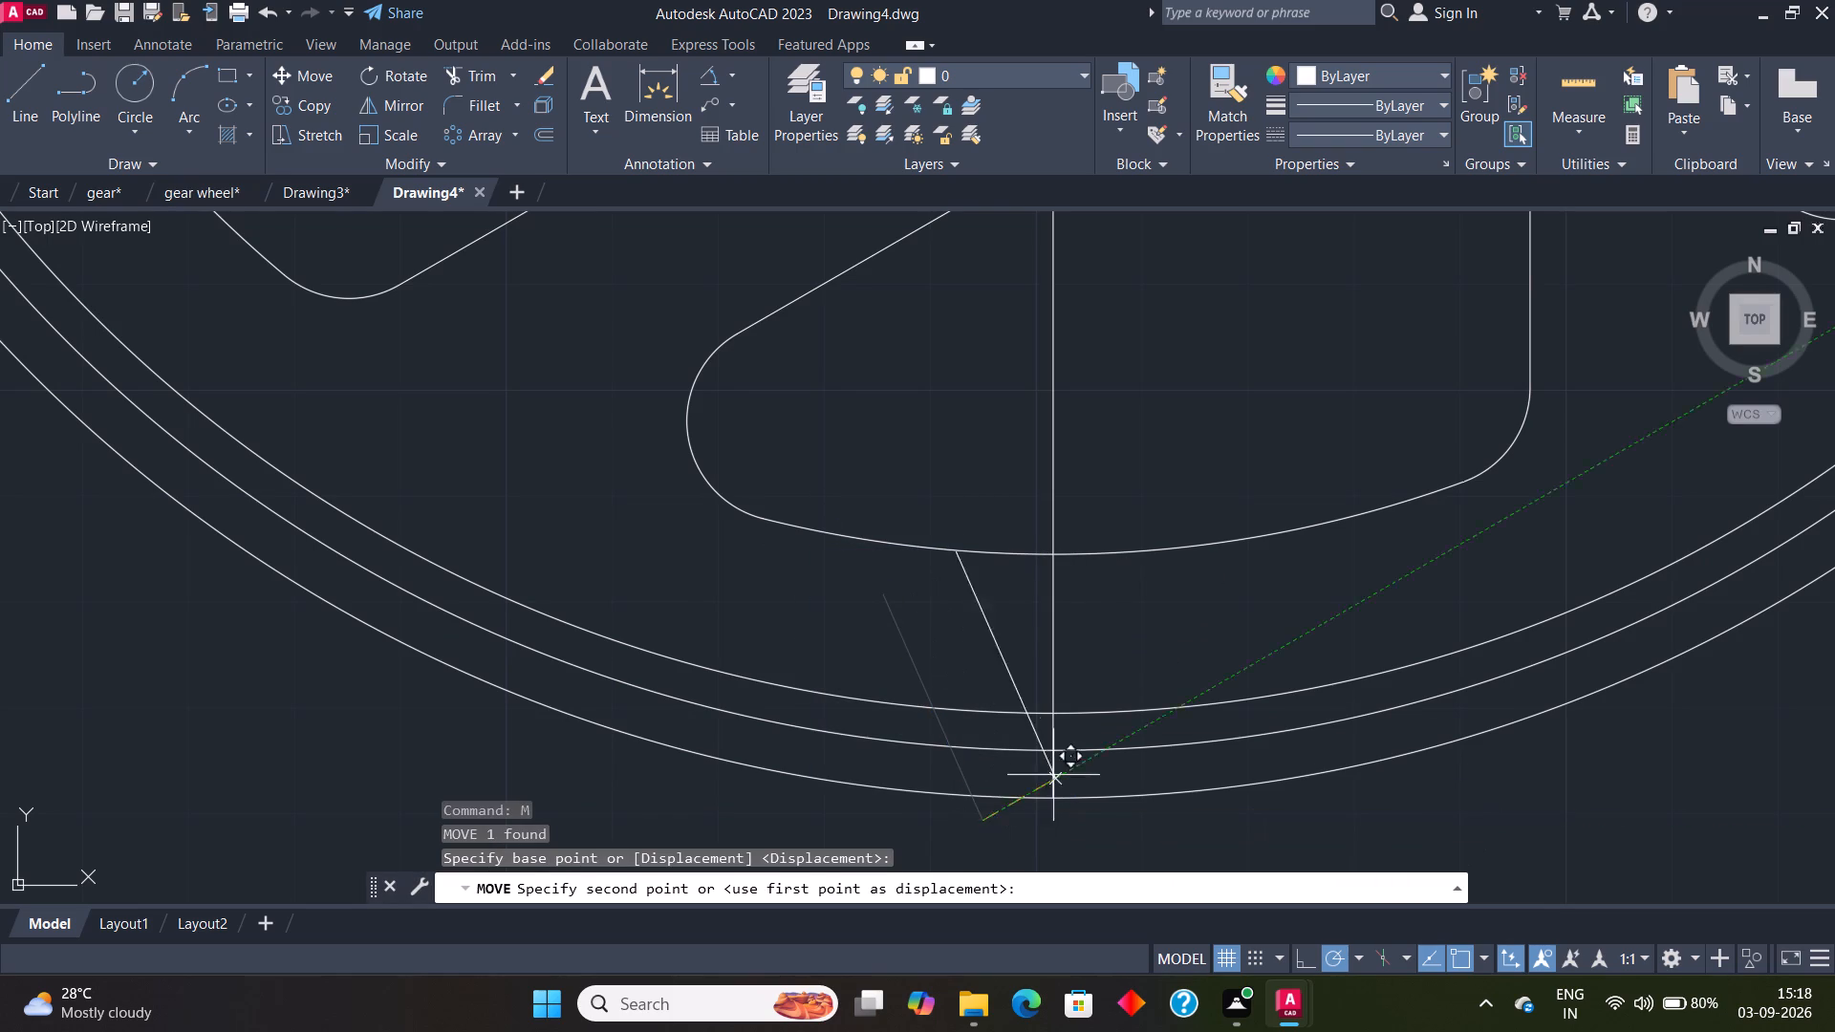
{"action": "left_click", "coordinate": [1054, 755]}
{"action": "key", "text": "Escape"}
Mirror the slanted line across the vertical centre line, keeping the source line, to form a V.
{"action": "type", "text": "mi"}
{"action": "key", "text": "Return"}
{"action": "left_click", "coordinate": [1010, 646]}
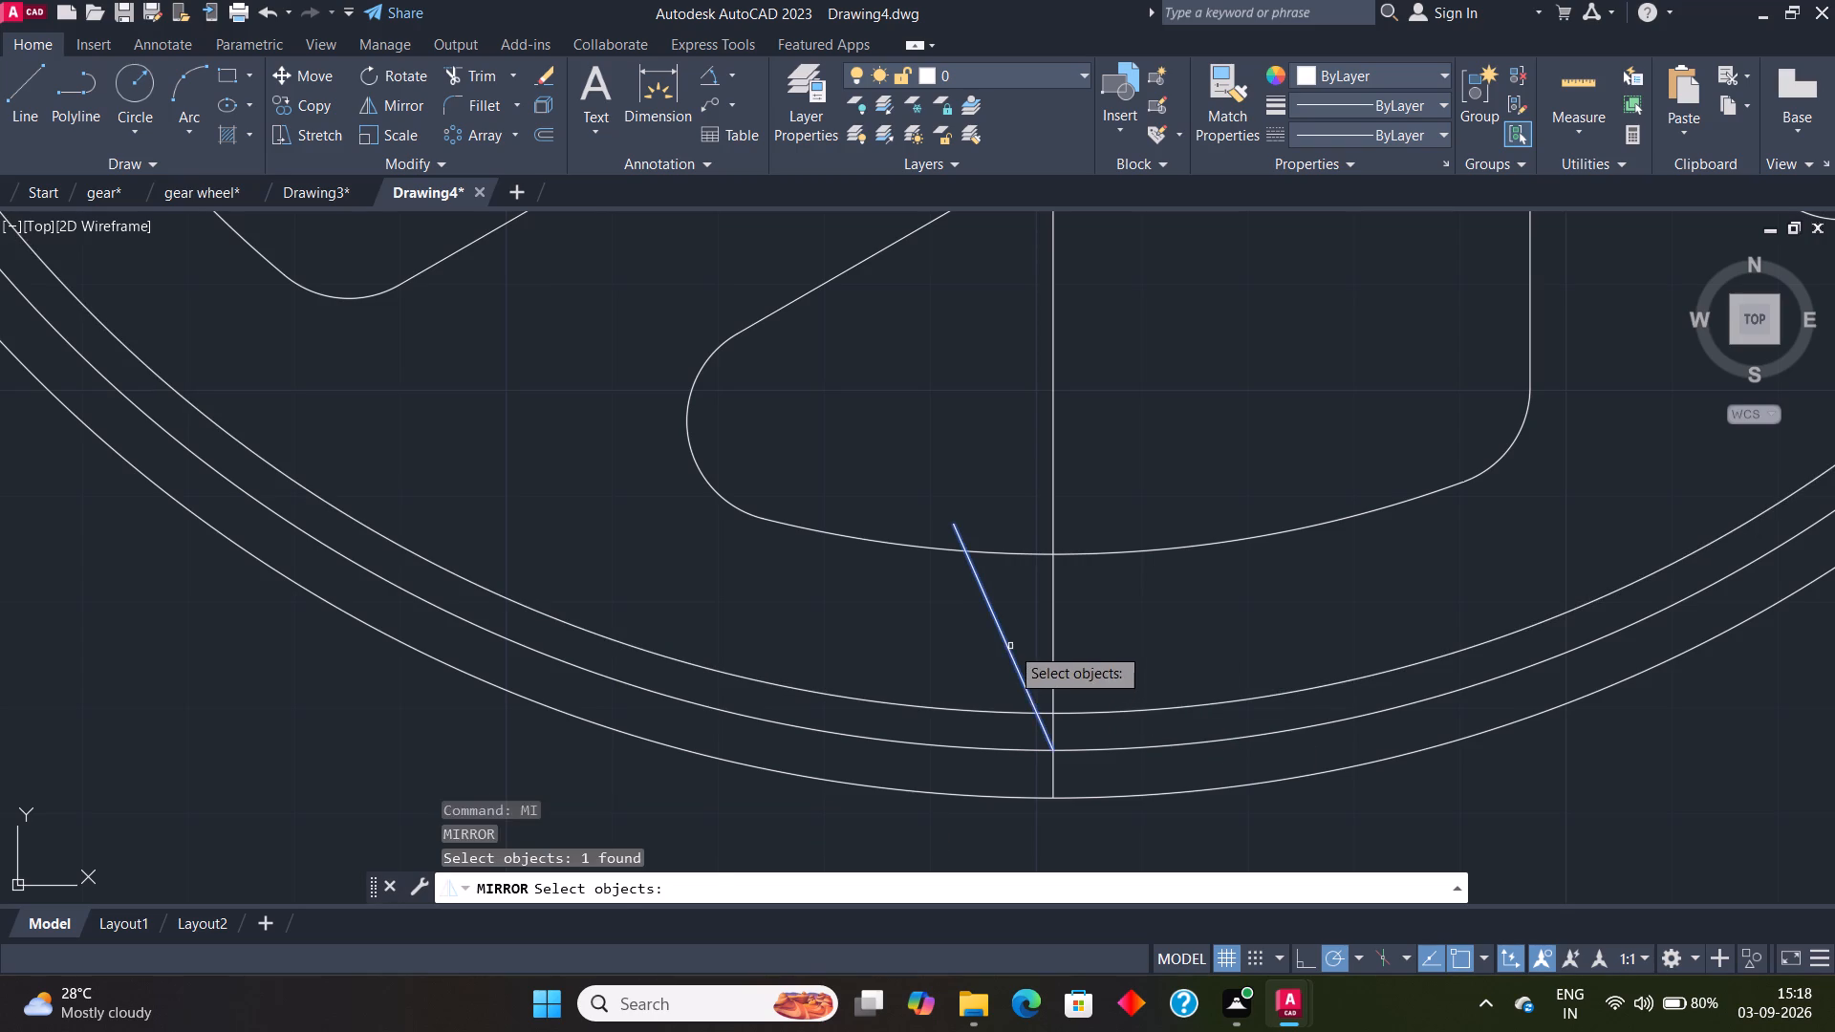
{"action": "key", "text": "Return"}
{"action": "left_click", "coordinate": [1065, 742]}
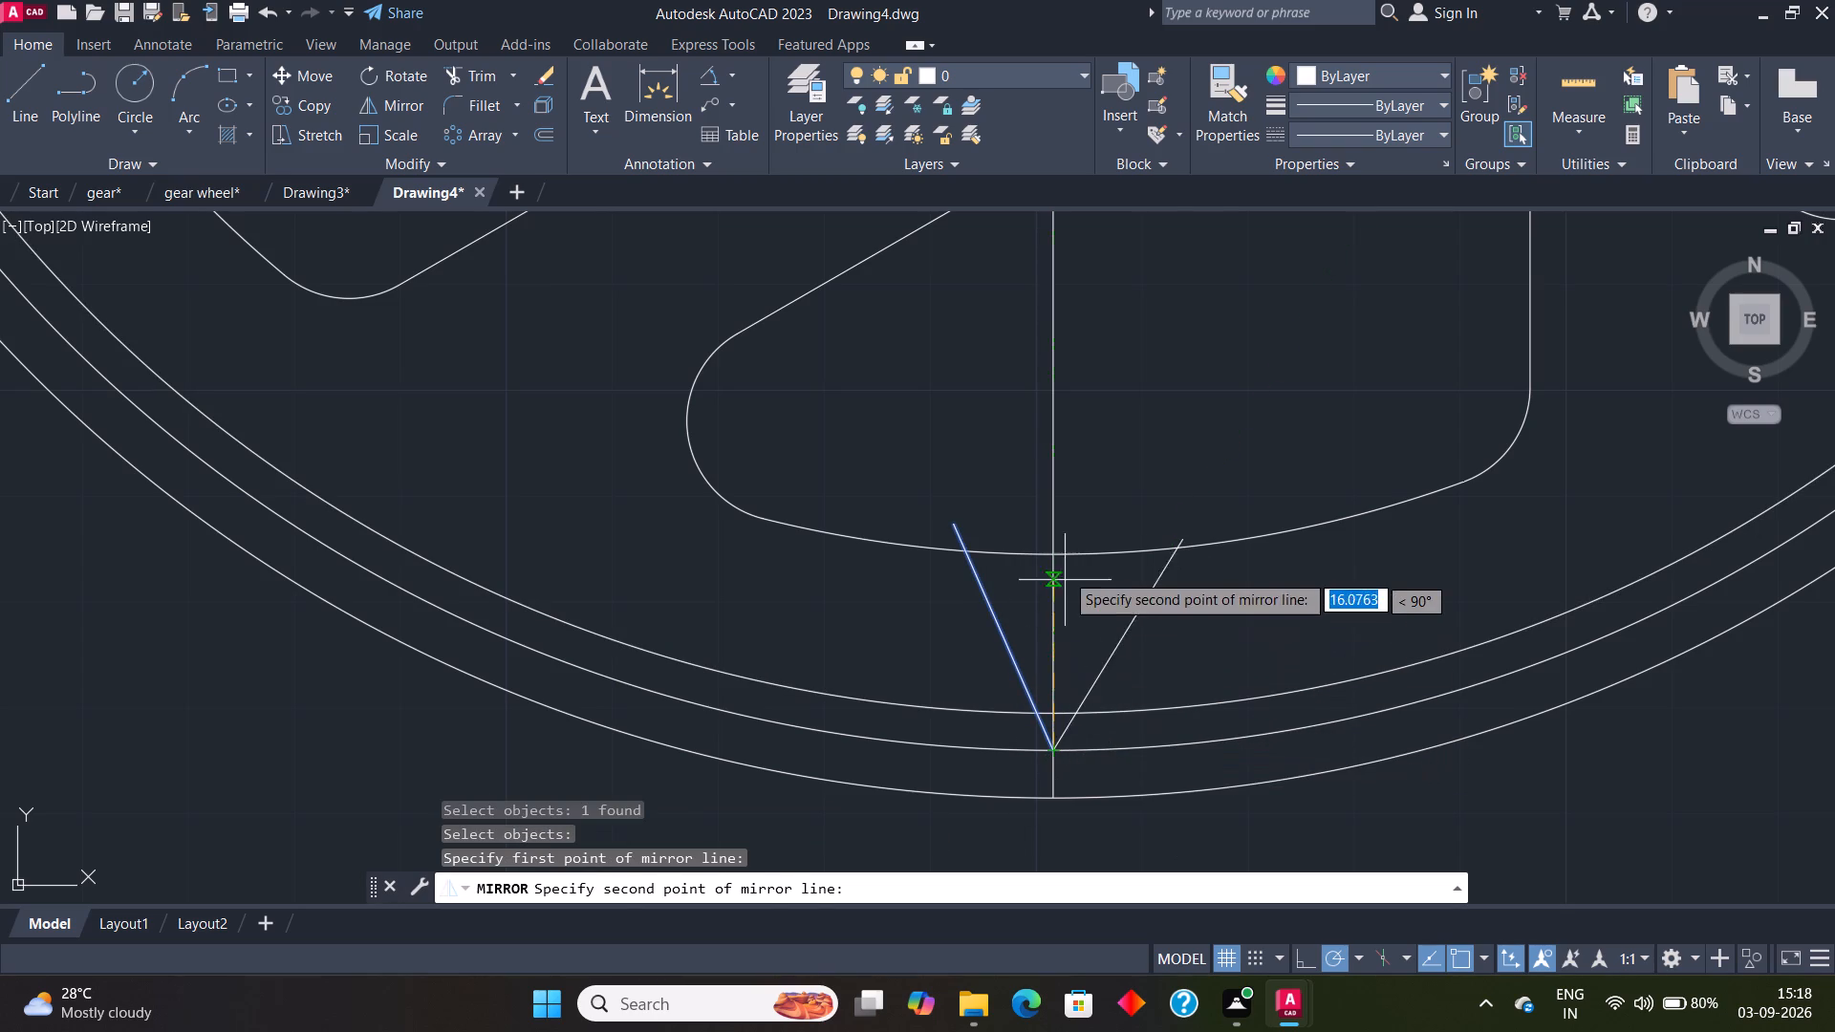
{"action": "left_click", "coordinate": [1057, 550]}
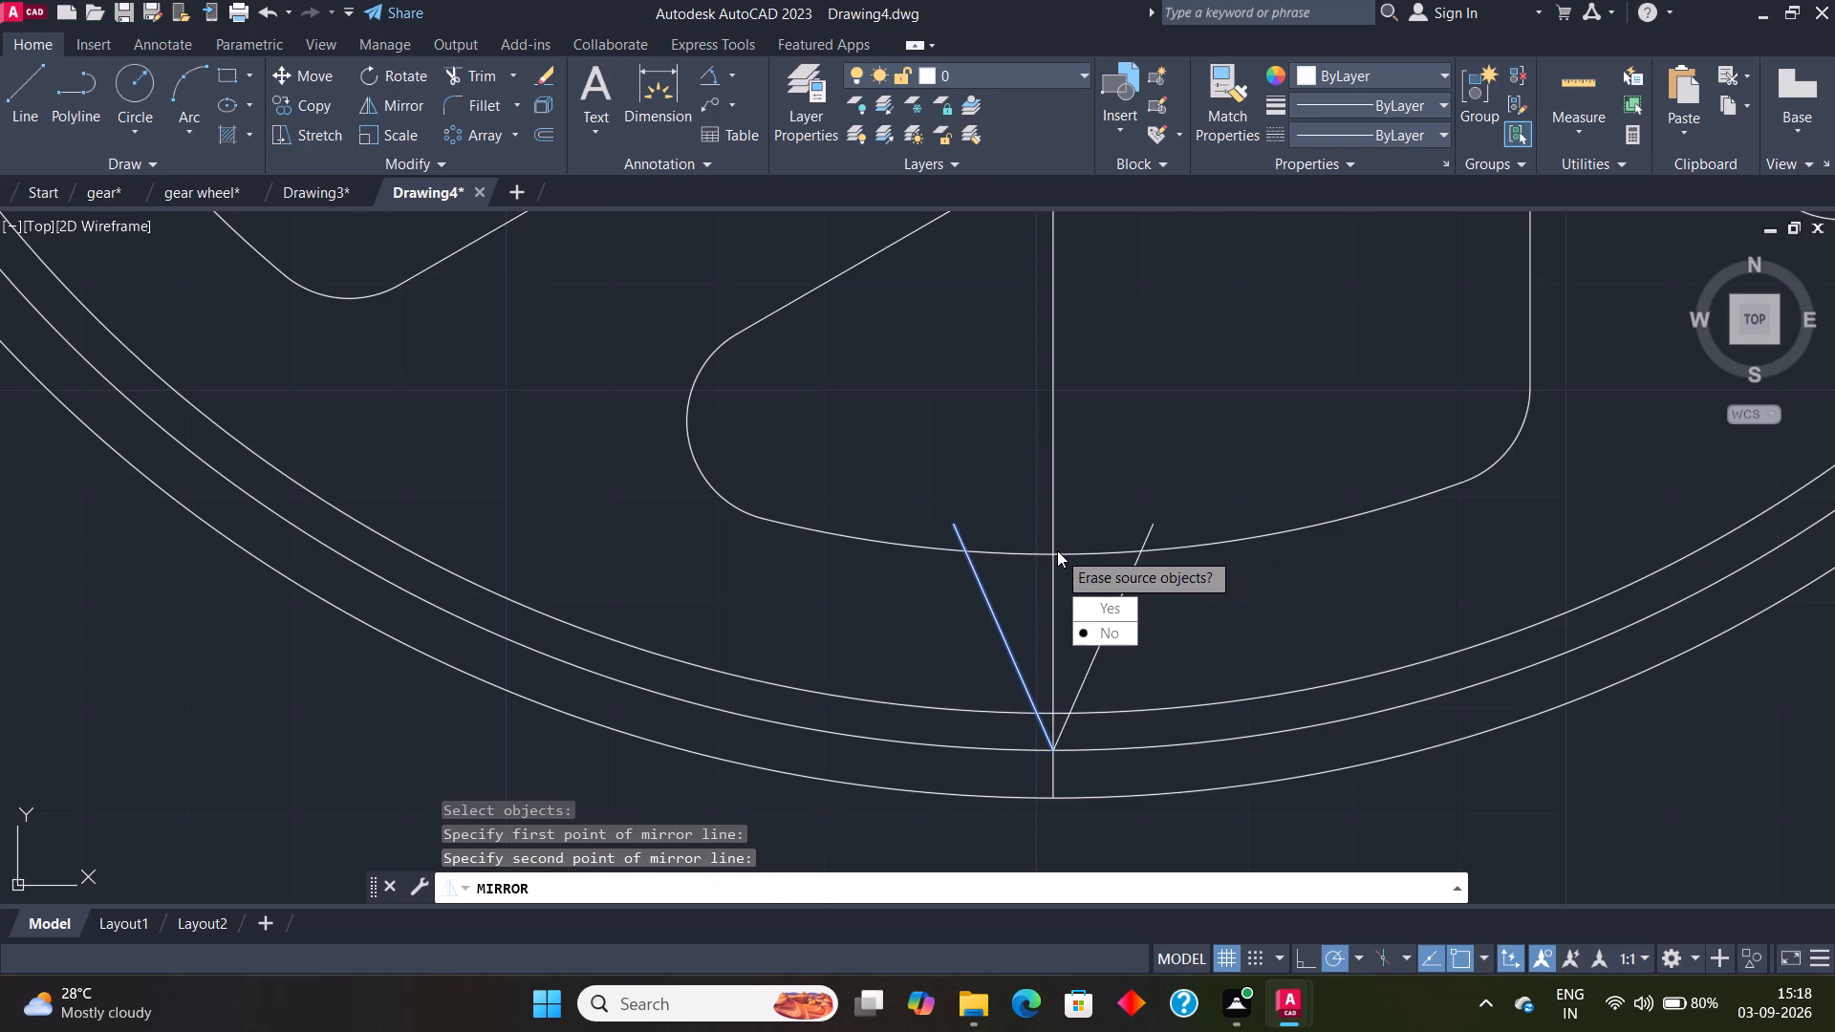
{"action": "key", "text": "n"}
{"action": "key", "text": "Return"}
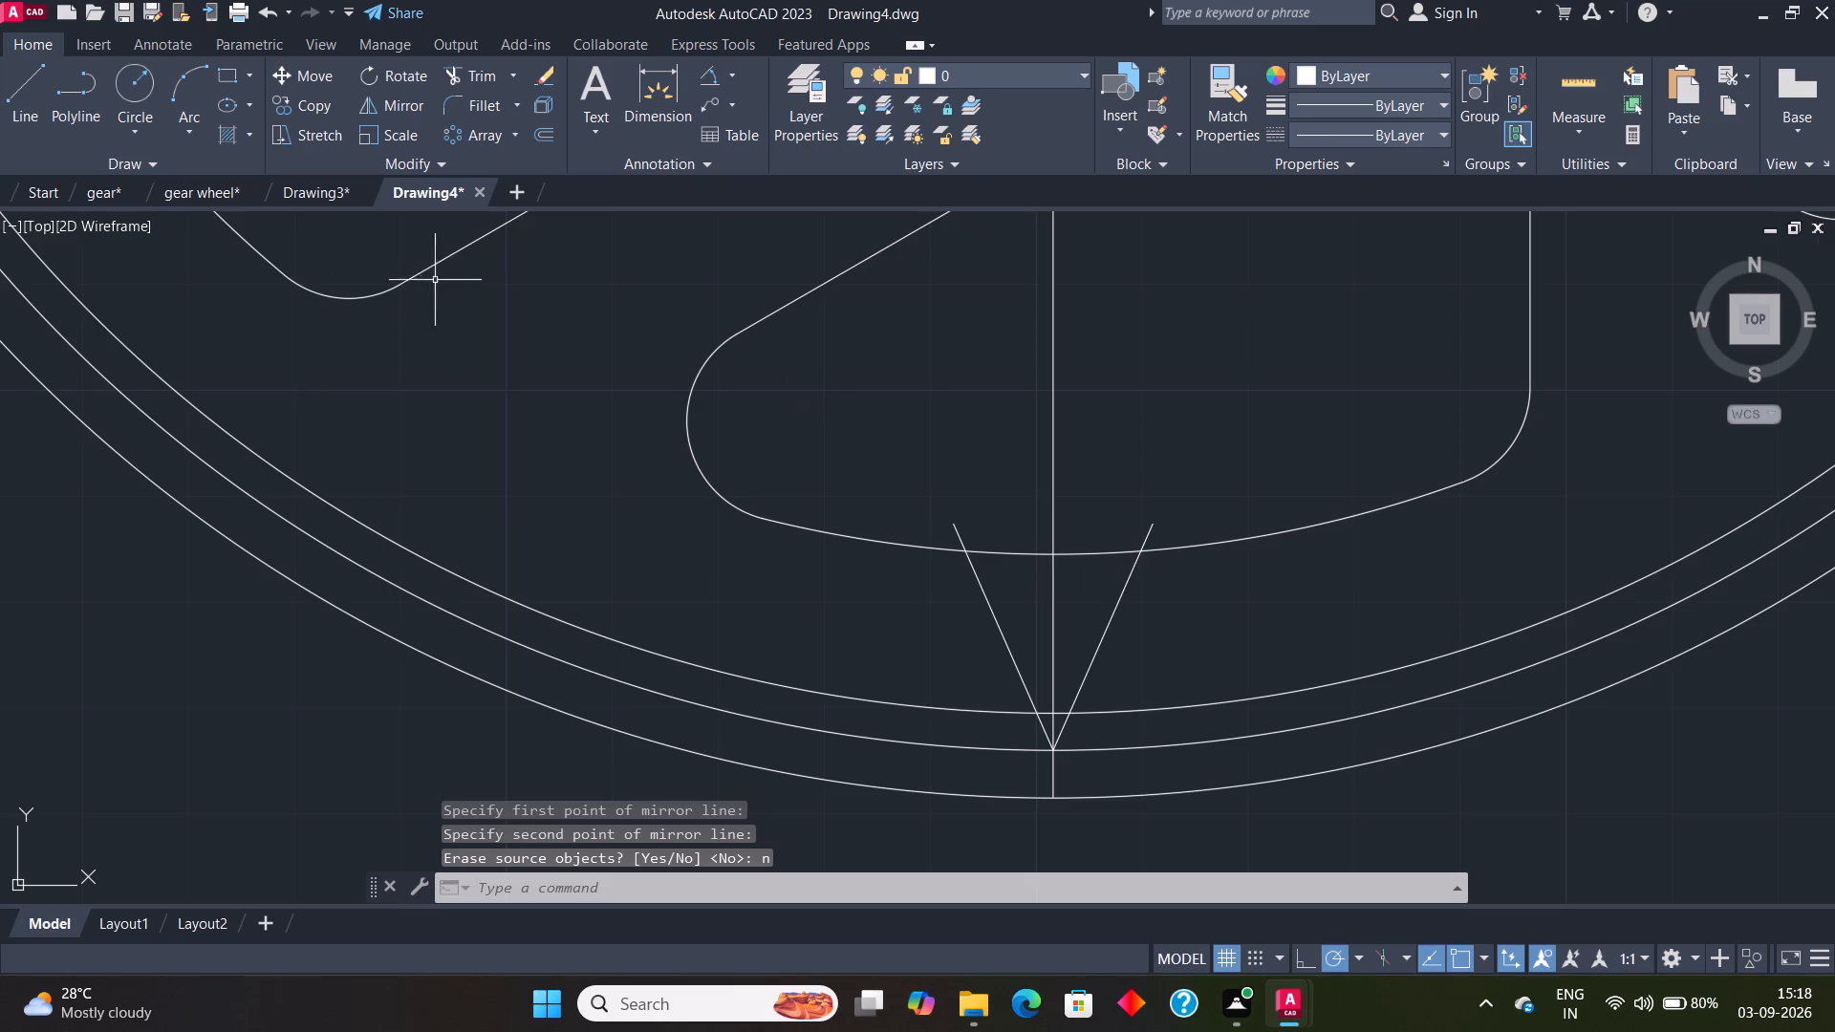
{"action": "left_click", "coordinate": [858, 430]}
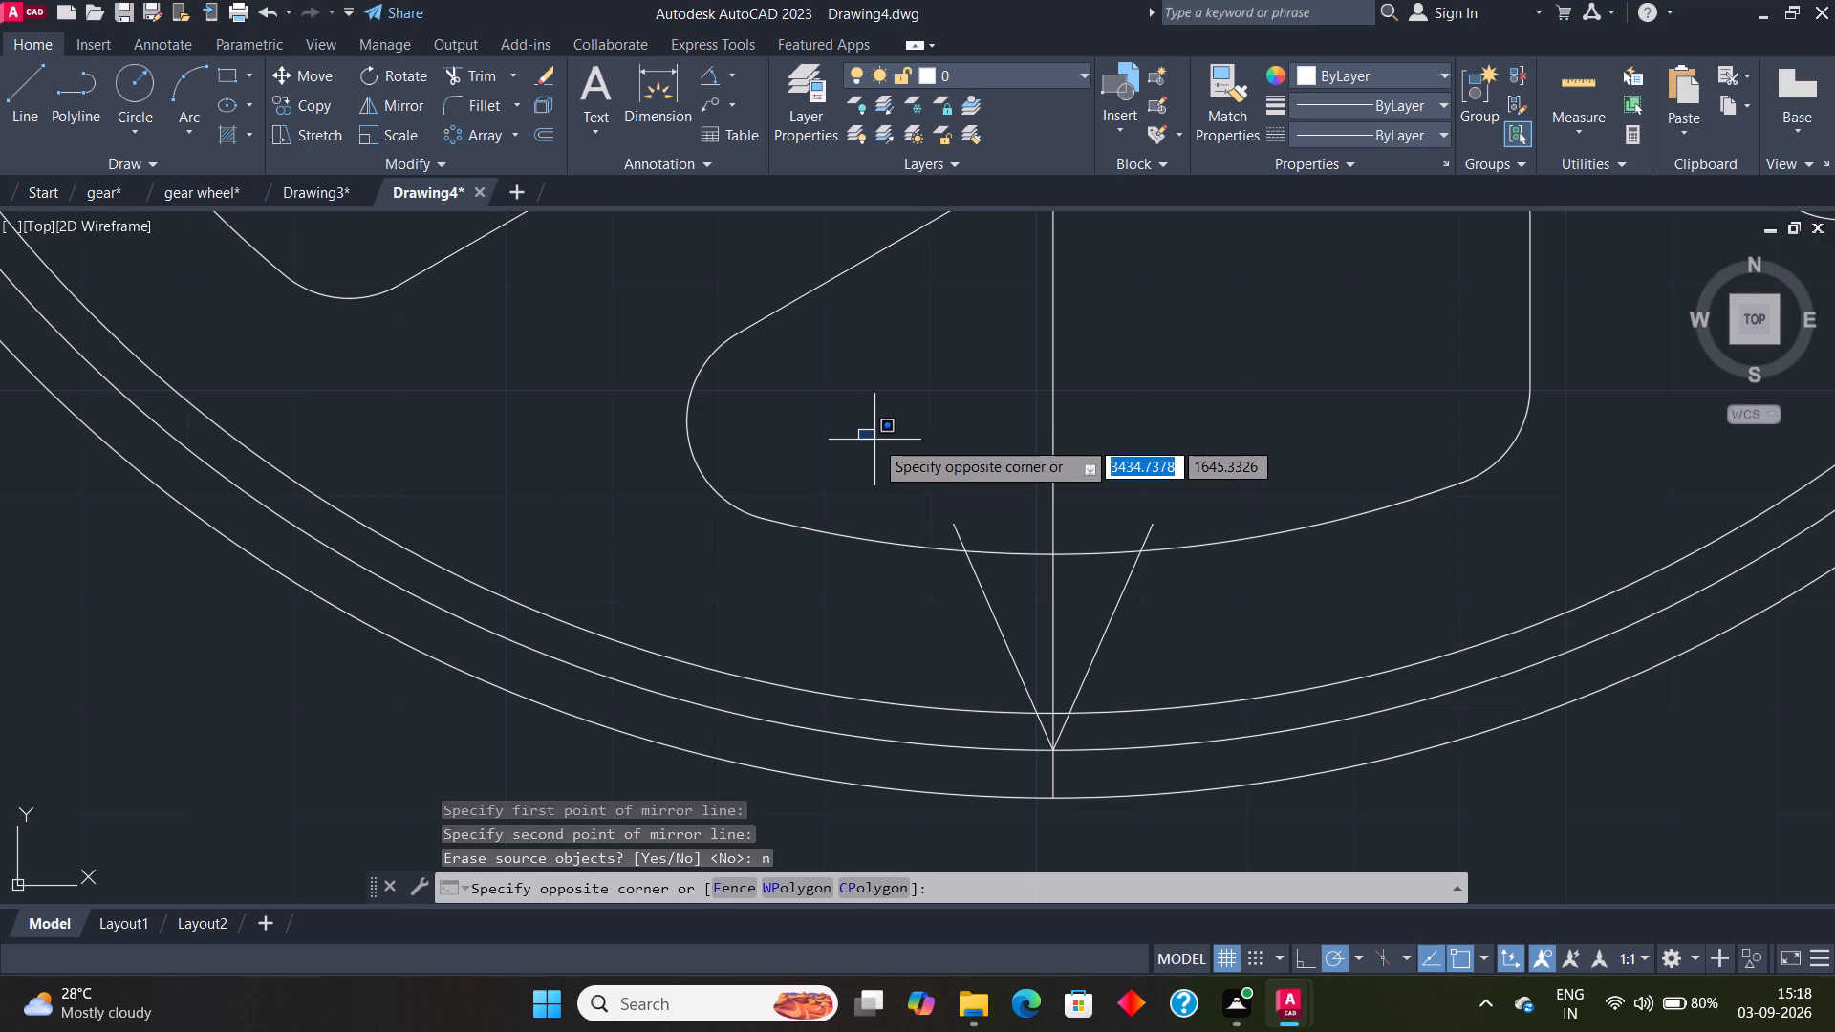
{"action": "key", "text": "Escape"}
Draw a circle of radius 5 tangent to both slanted lines of the V.
{"action": "left_click", "coordinate": [138, 141]}
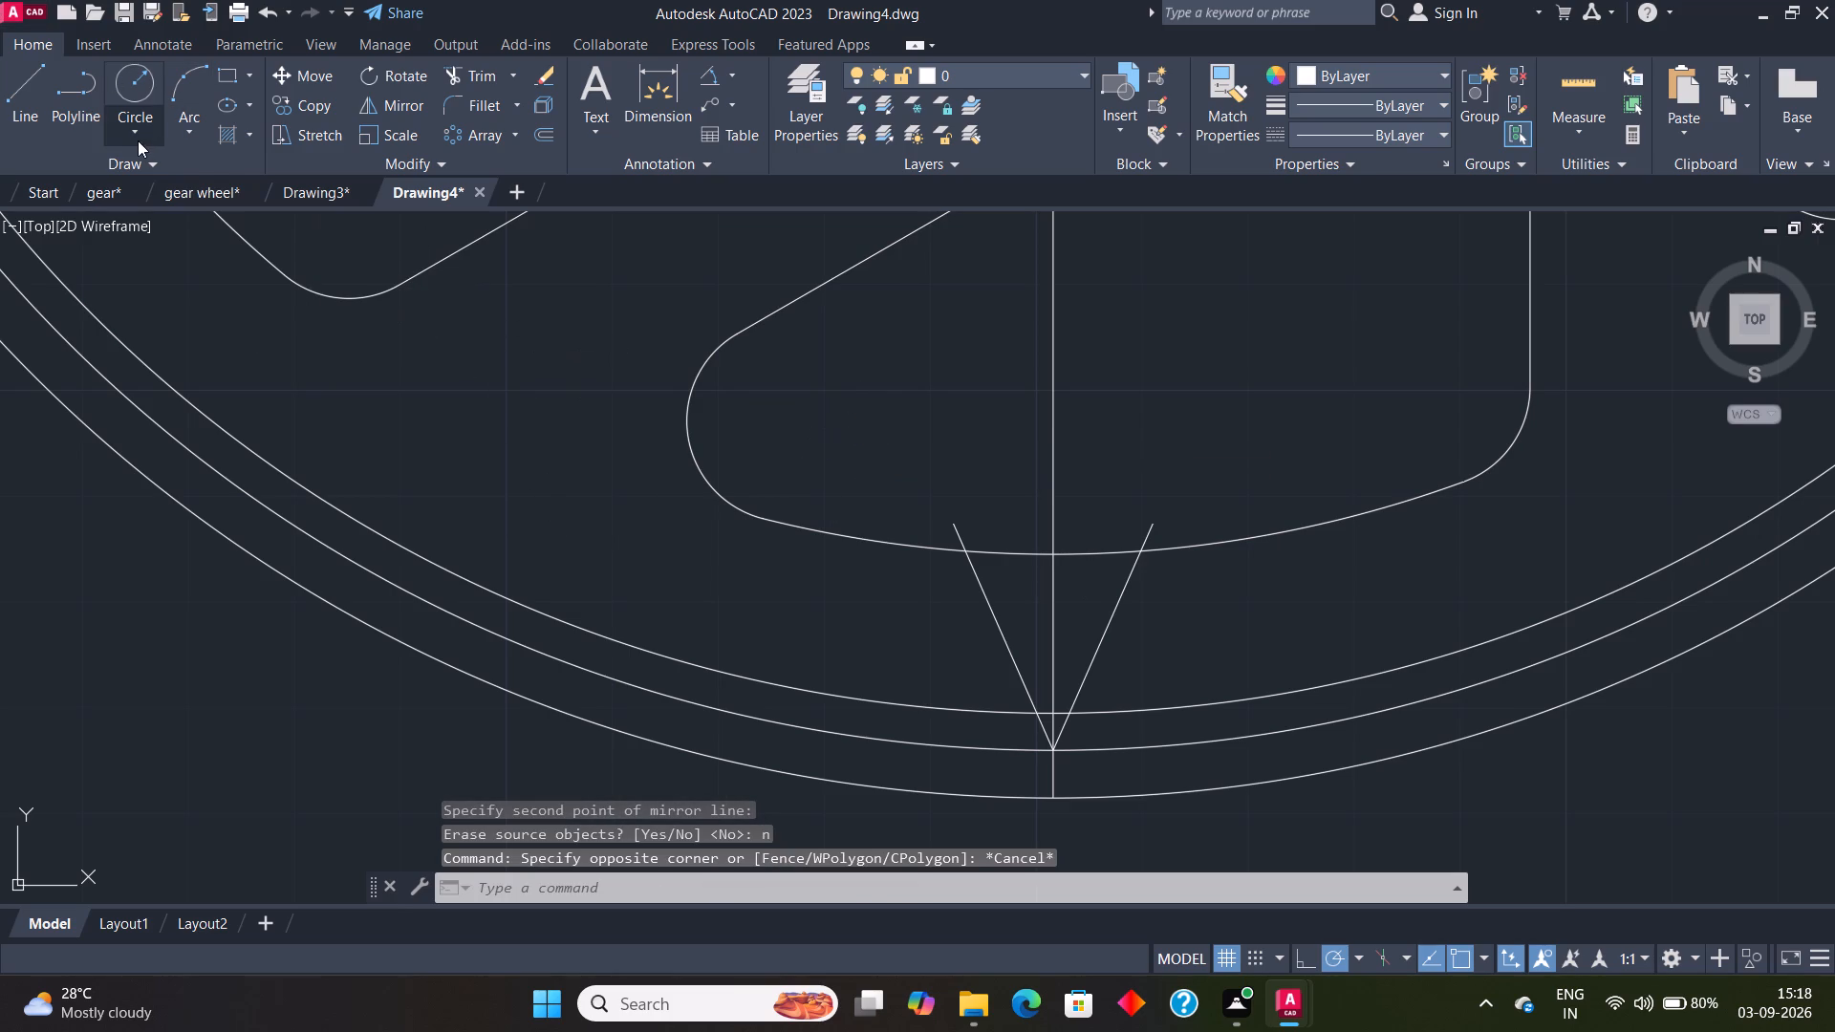
{"action": "left_click", "coordinate": [216, 376]}
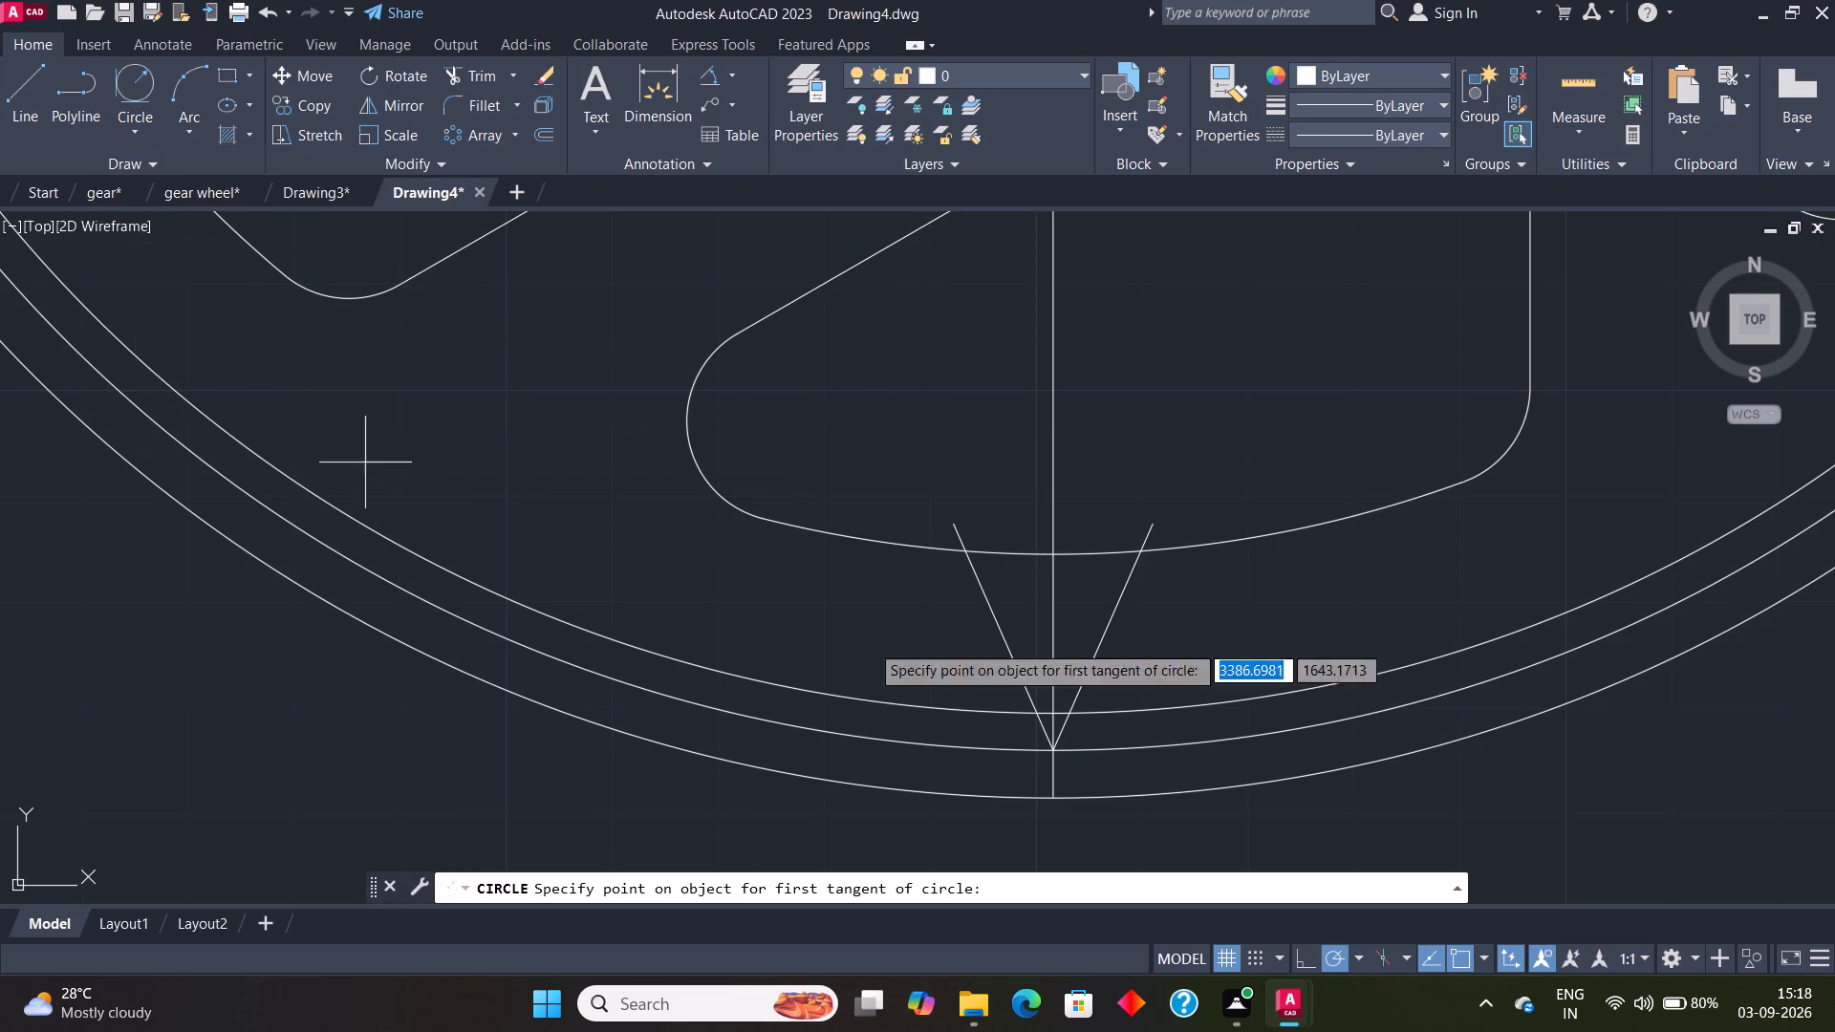
{"action": "left_click", "coordinate": [1017, 662]}
{"action": "left_click", "coordinate": [1086, 662]}
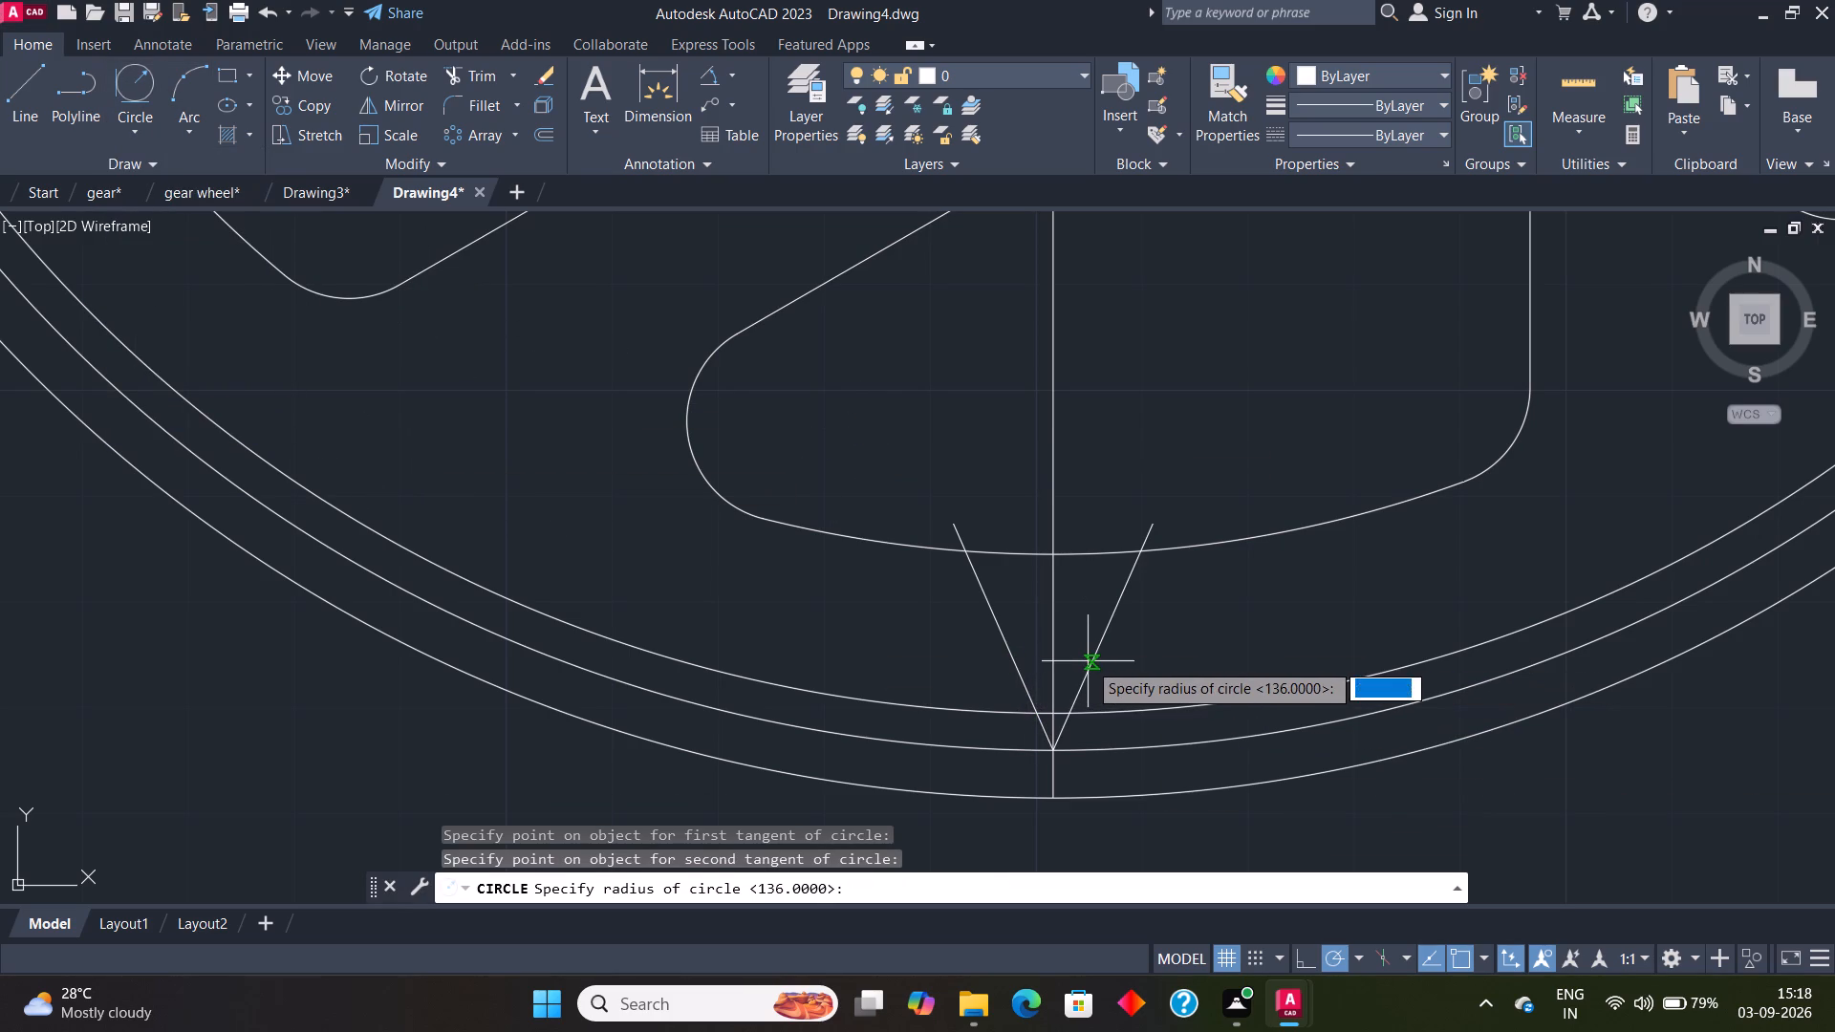
{"action": "key", "text": "5"}
{"action": "key", "text": "Return"}
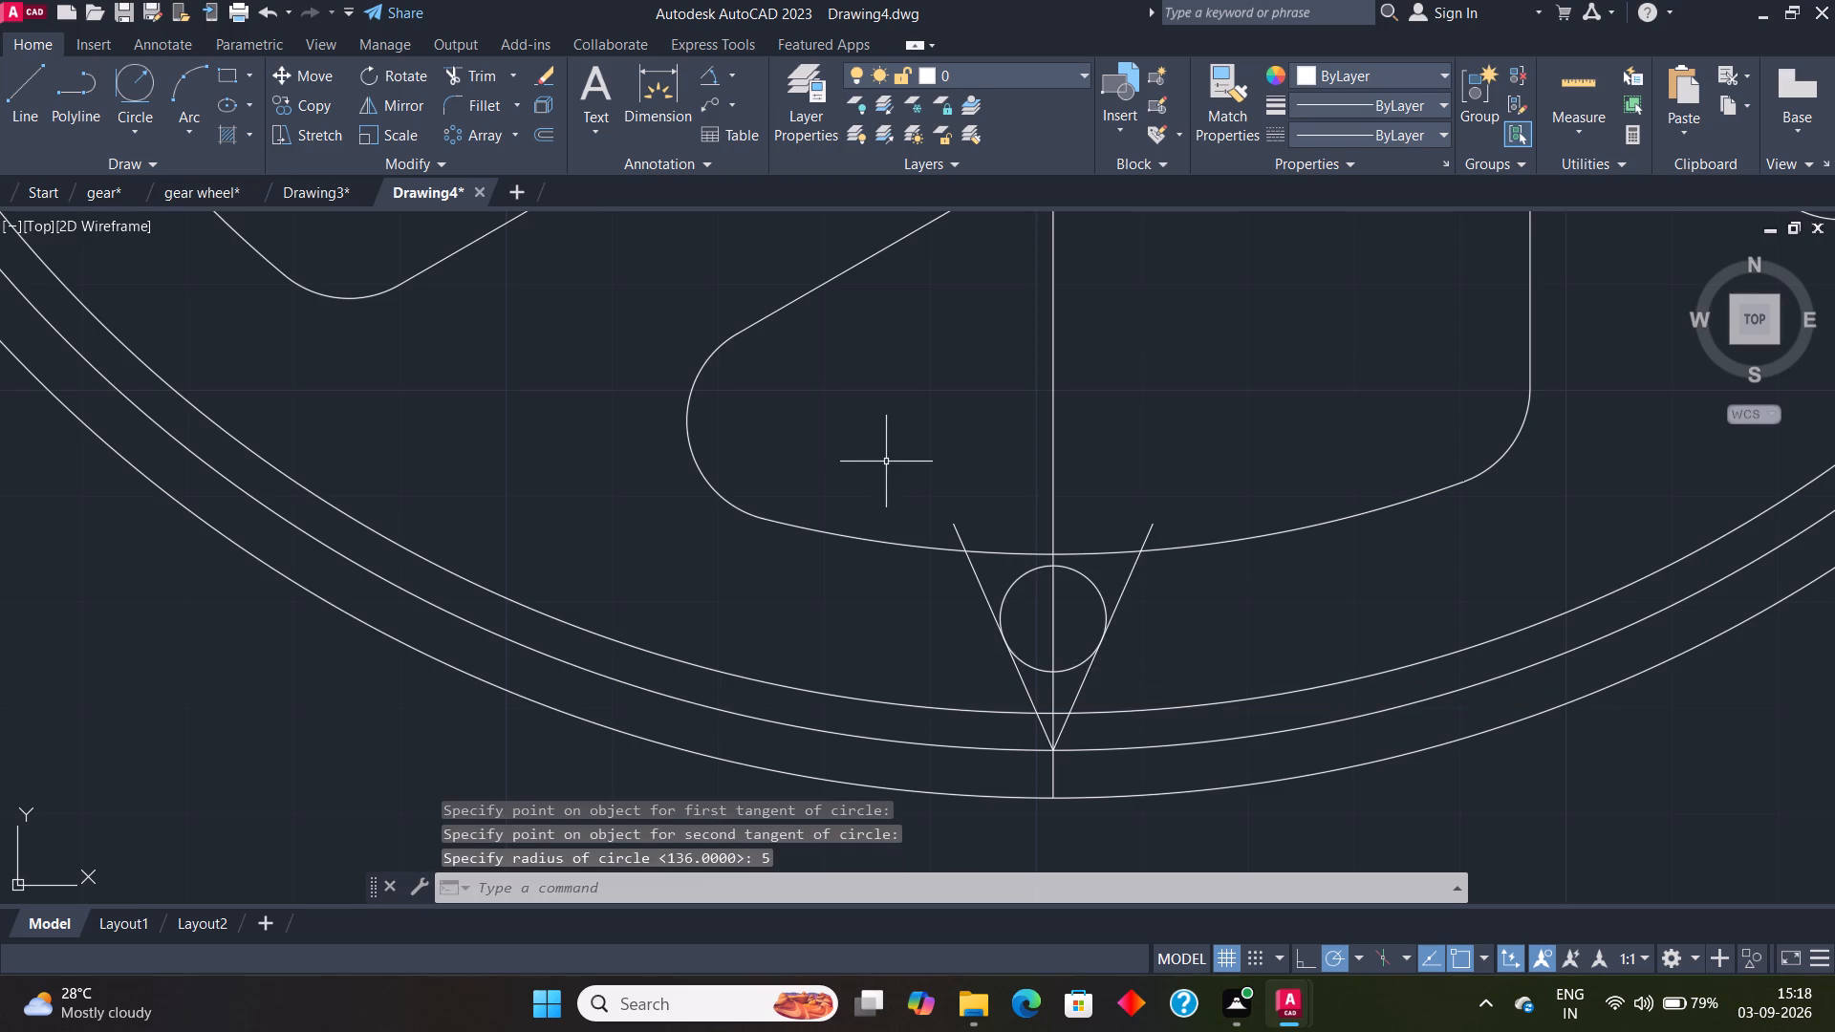
{"action": "key", "text": "Escape"}
Rotate the two slanted lines and their tangent circle half a turn about the V's vertex, so the V opens downward.
{"action": "left_click", "coordinate": [810, 447]}
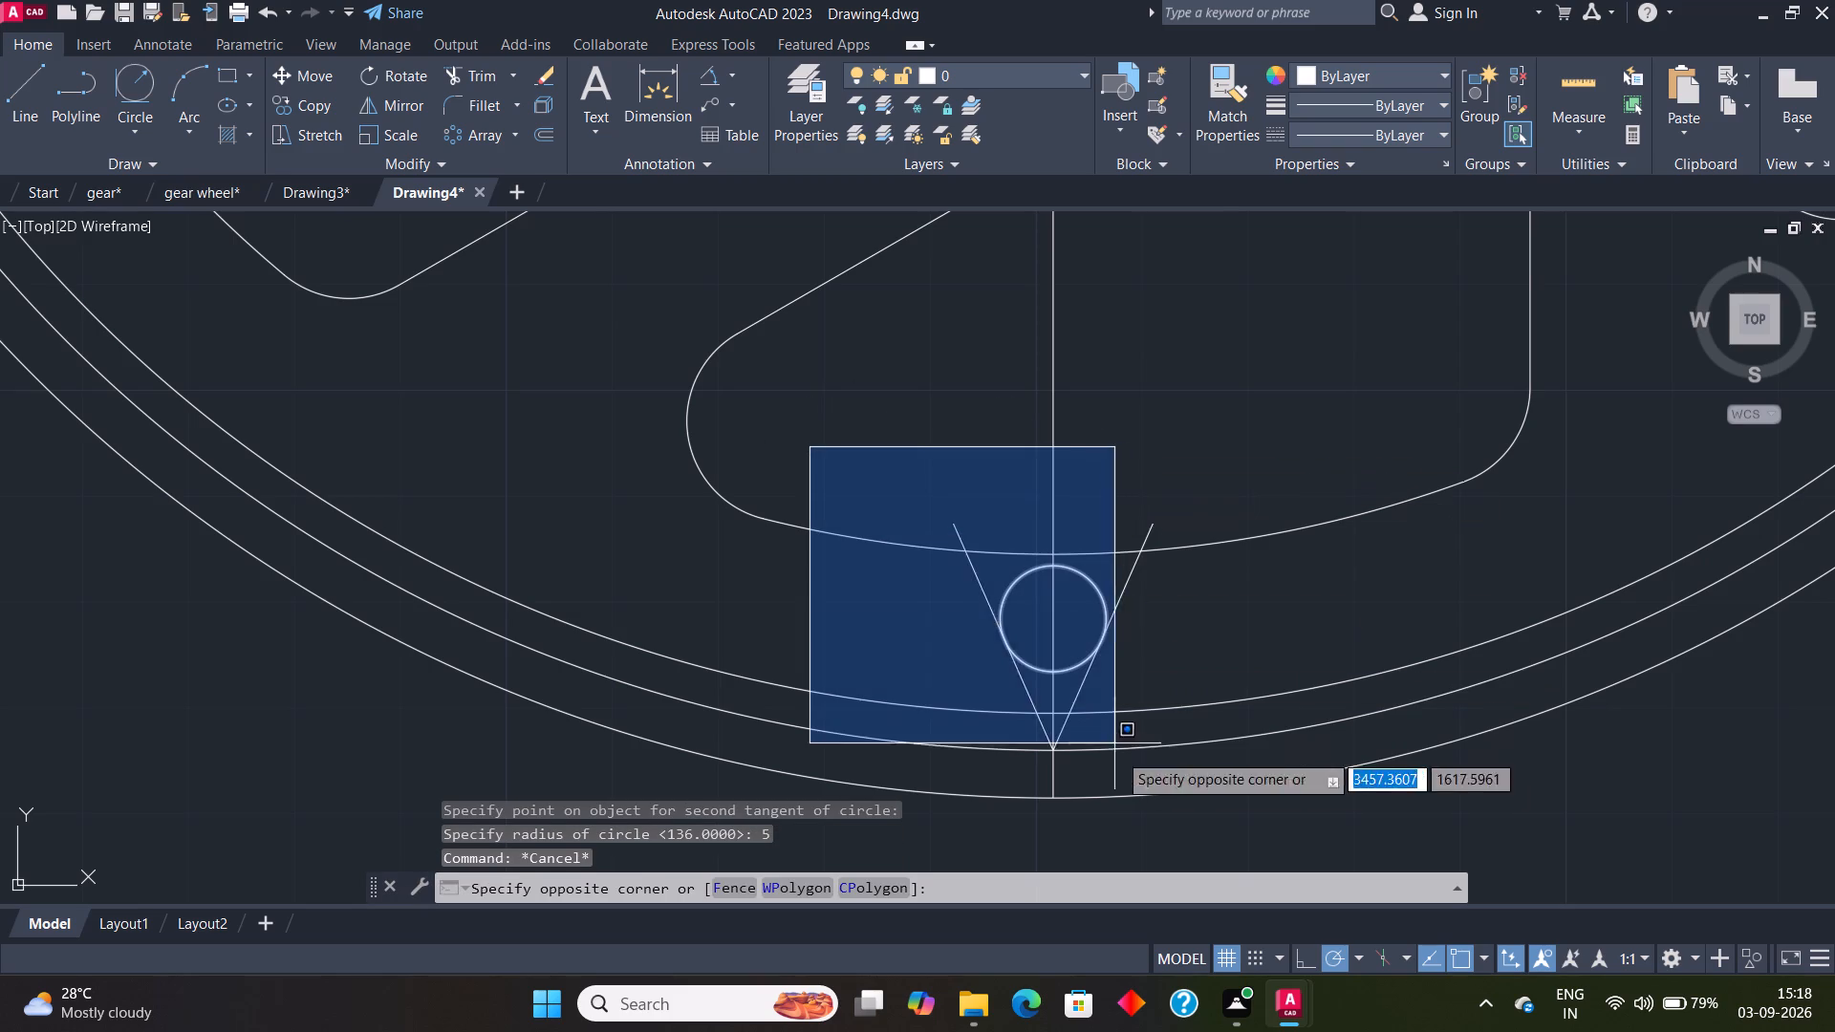
{"action": "left_click", "coordinate": [1212, 802]}
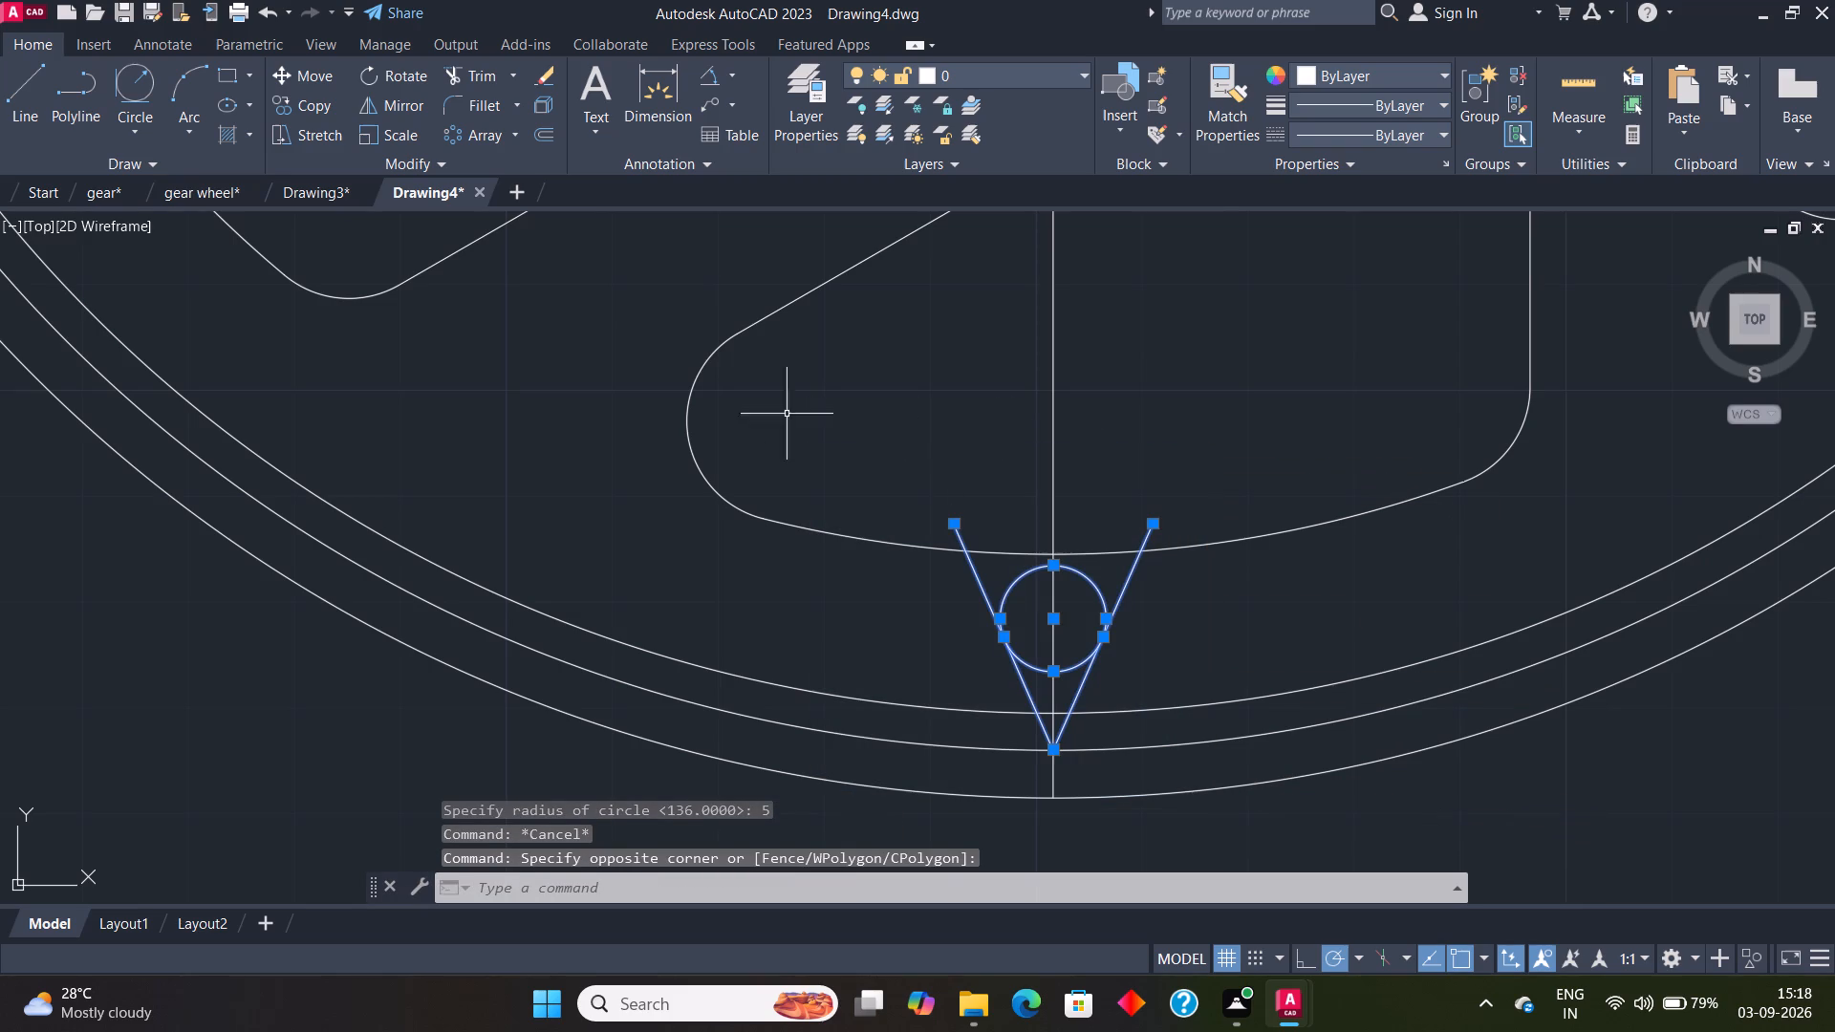
{"action": "left_click", "coordinate": [380, 64]}
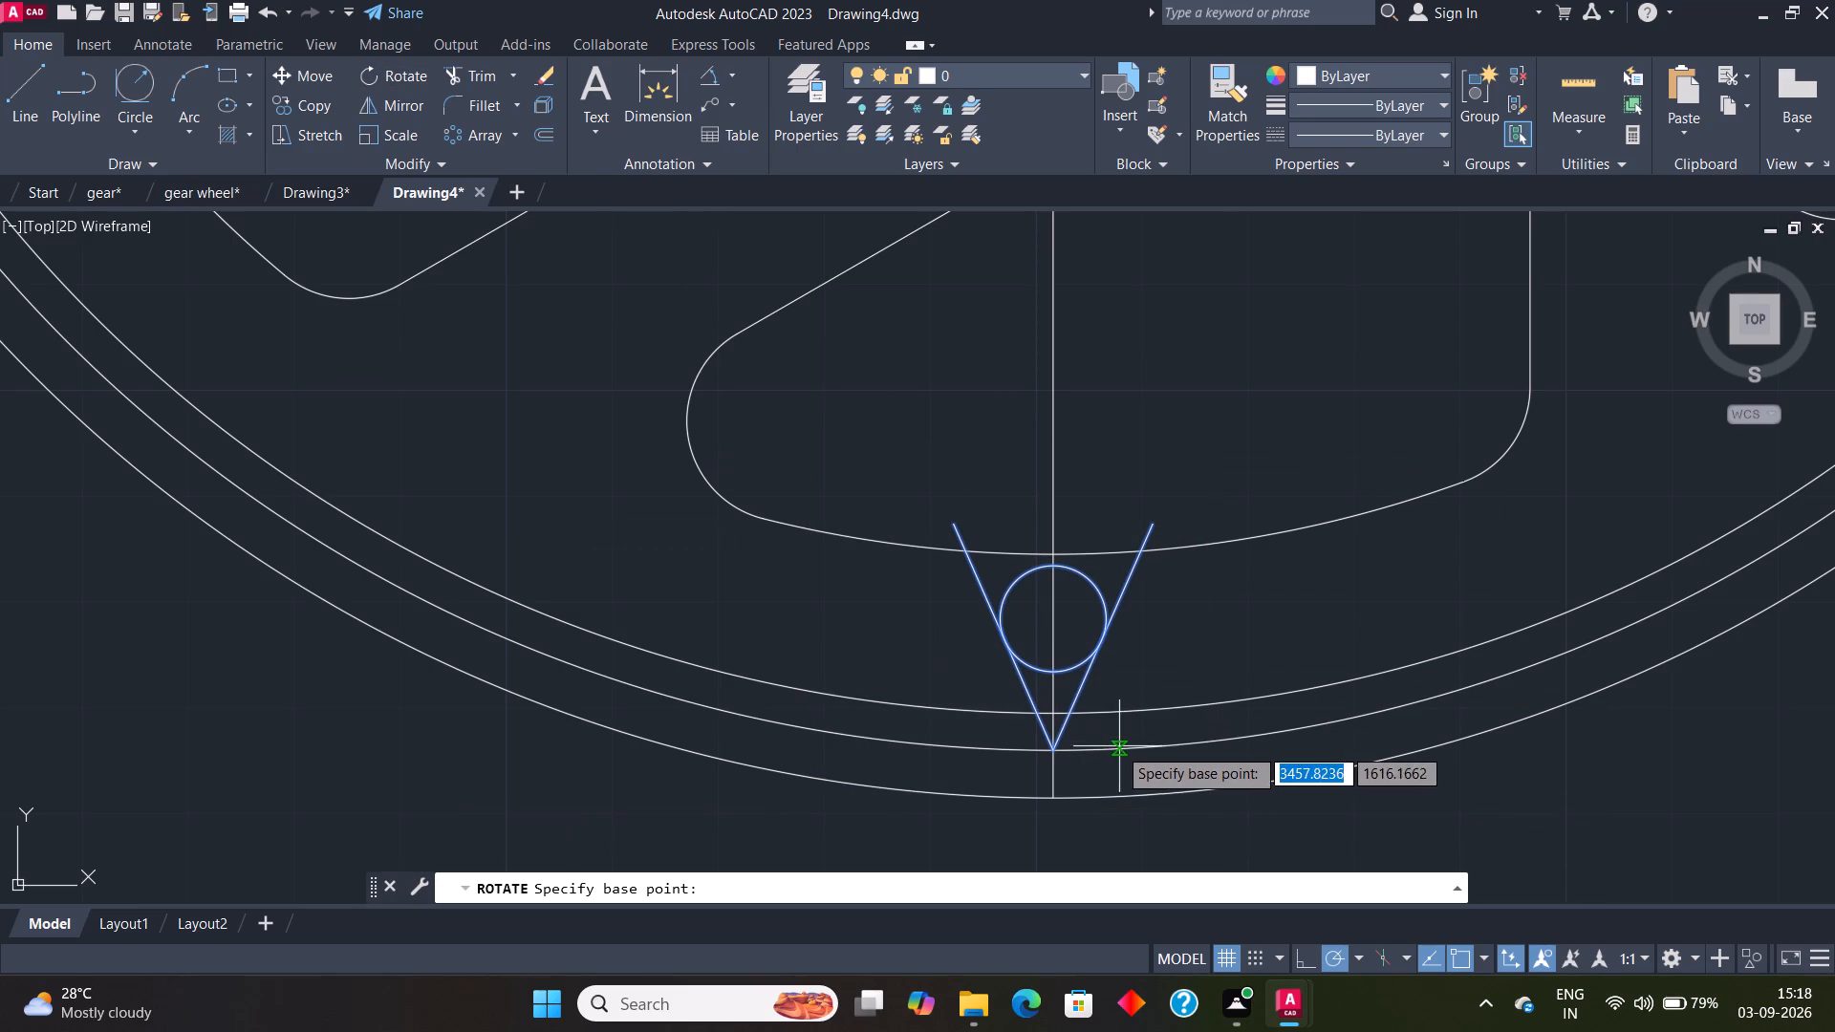
{"action": "left_click", "coordinate": [1057, 750]}
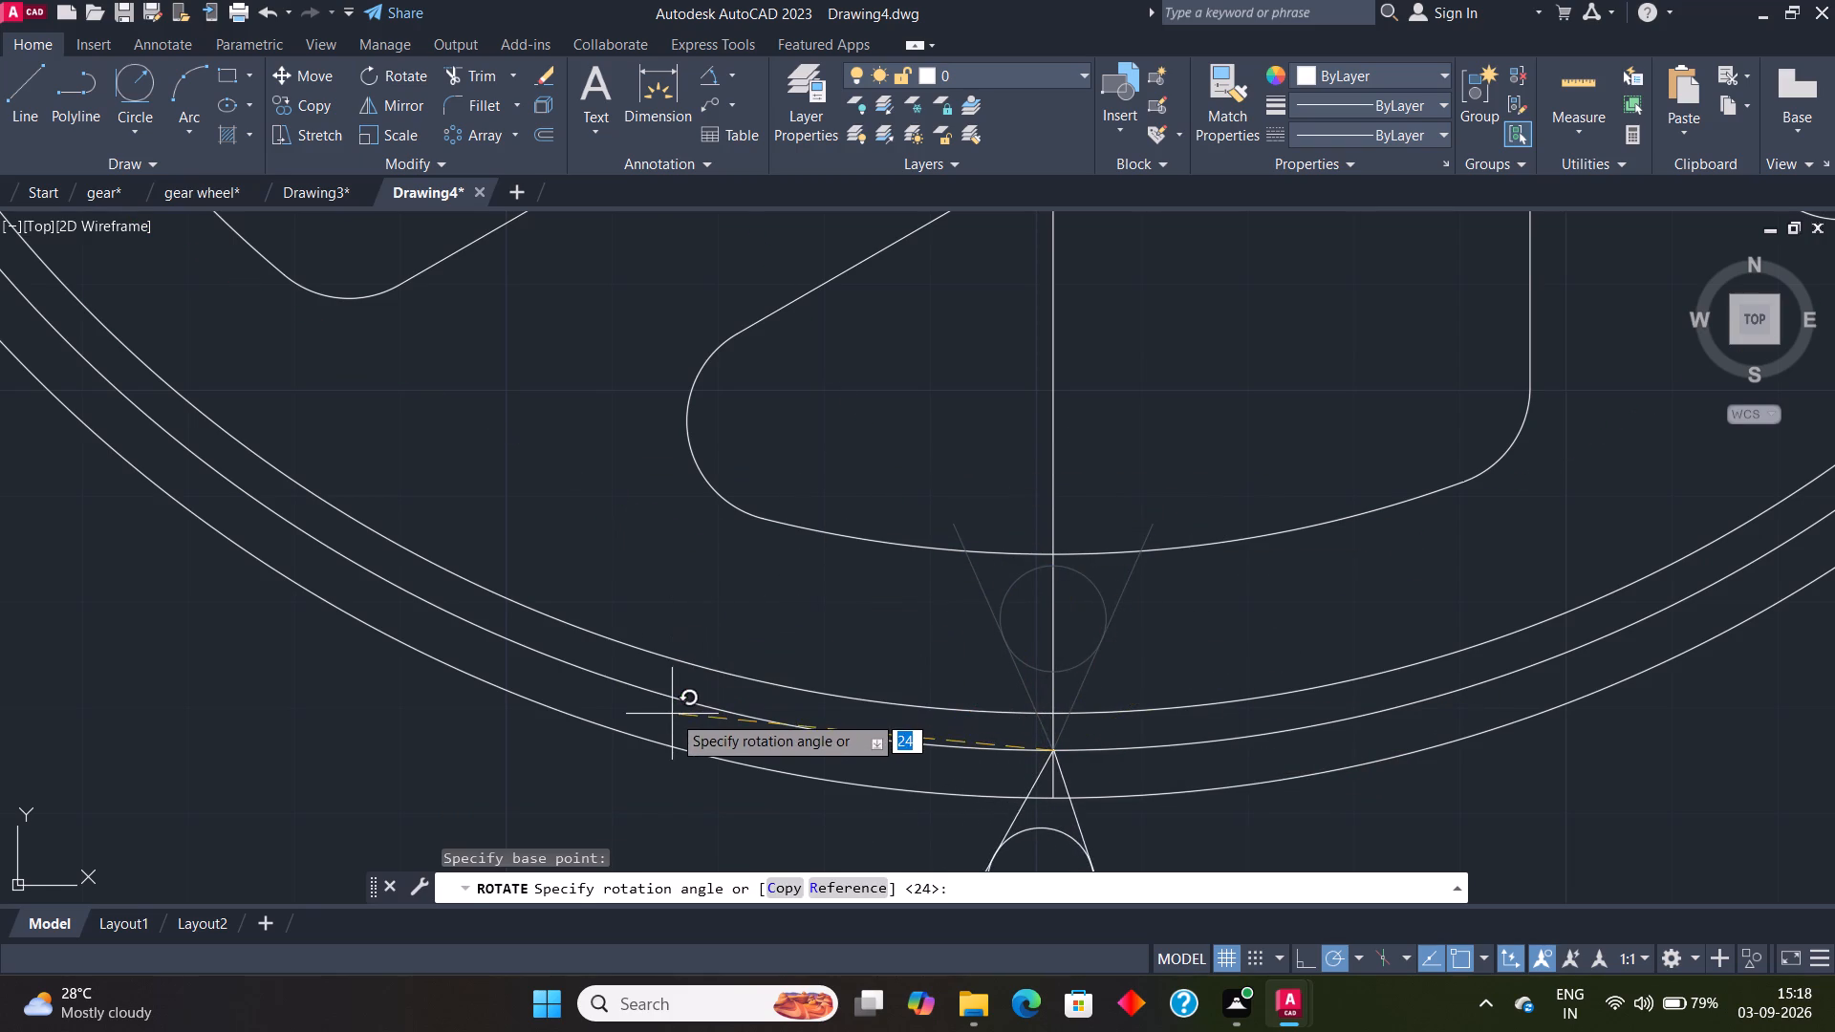
{"action": "left_click", "coordinate": [420, 751]}
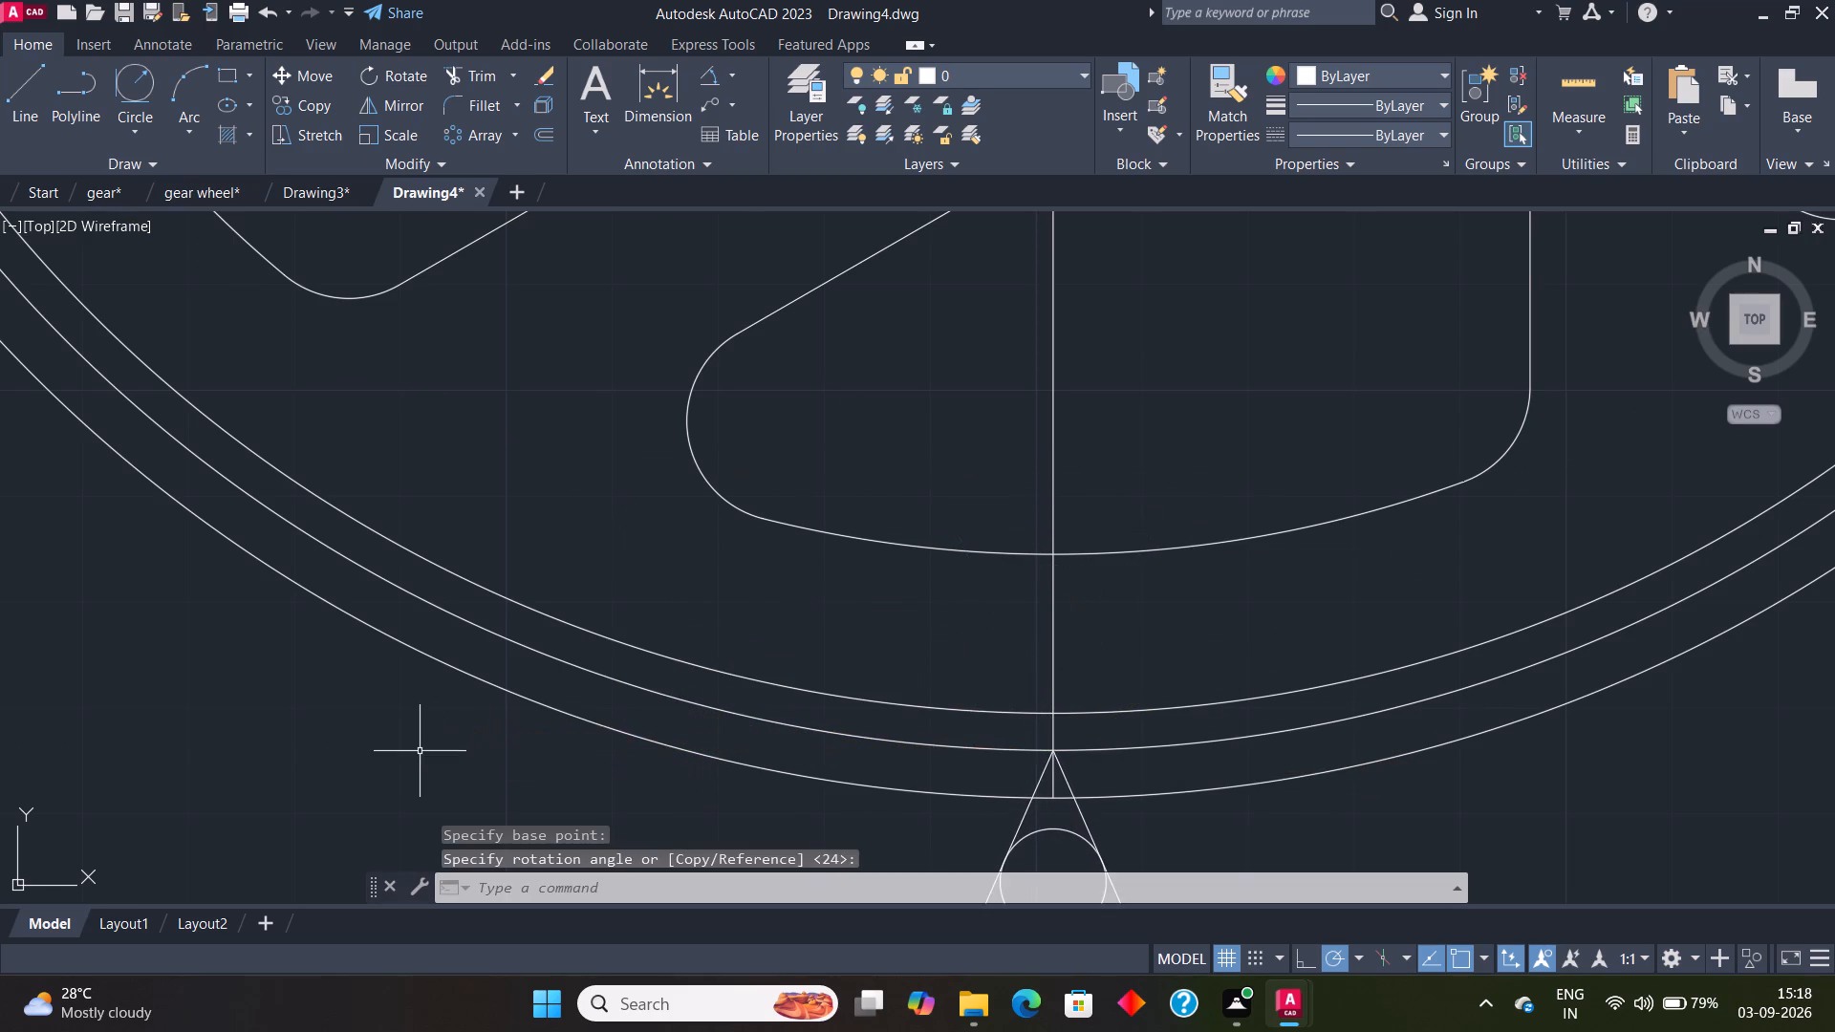
Move the V lines and circle by the circle's centre to where the middle rim circle crosses the vertical centre line.
{"action": "middle_click_drag", "start_coordinate": [1036, 706], "coordinate": [925, 502]}
{"action": "left_click", "coordinate": [758, 486]}
{"action": "left_click", "coordinate": [1155, 909]}
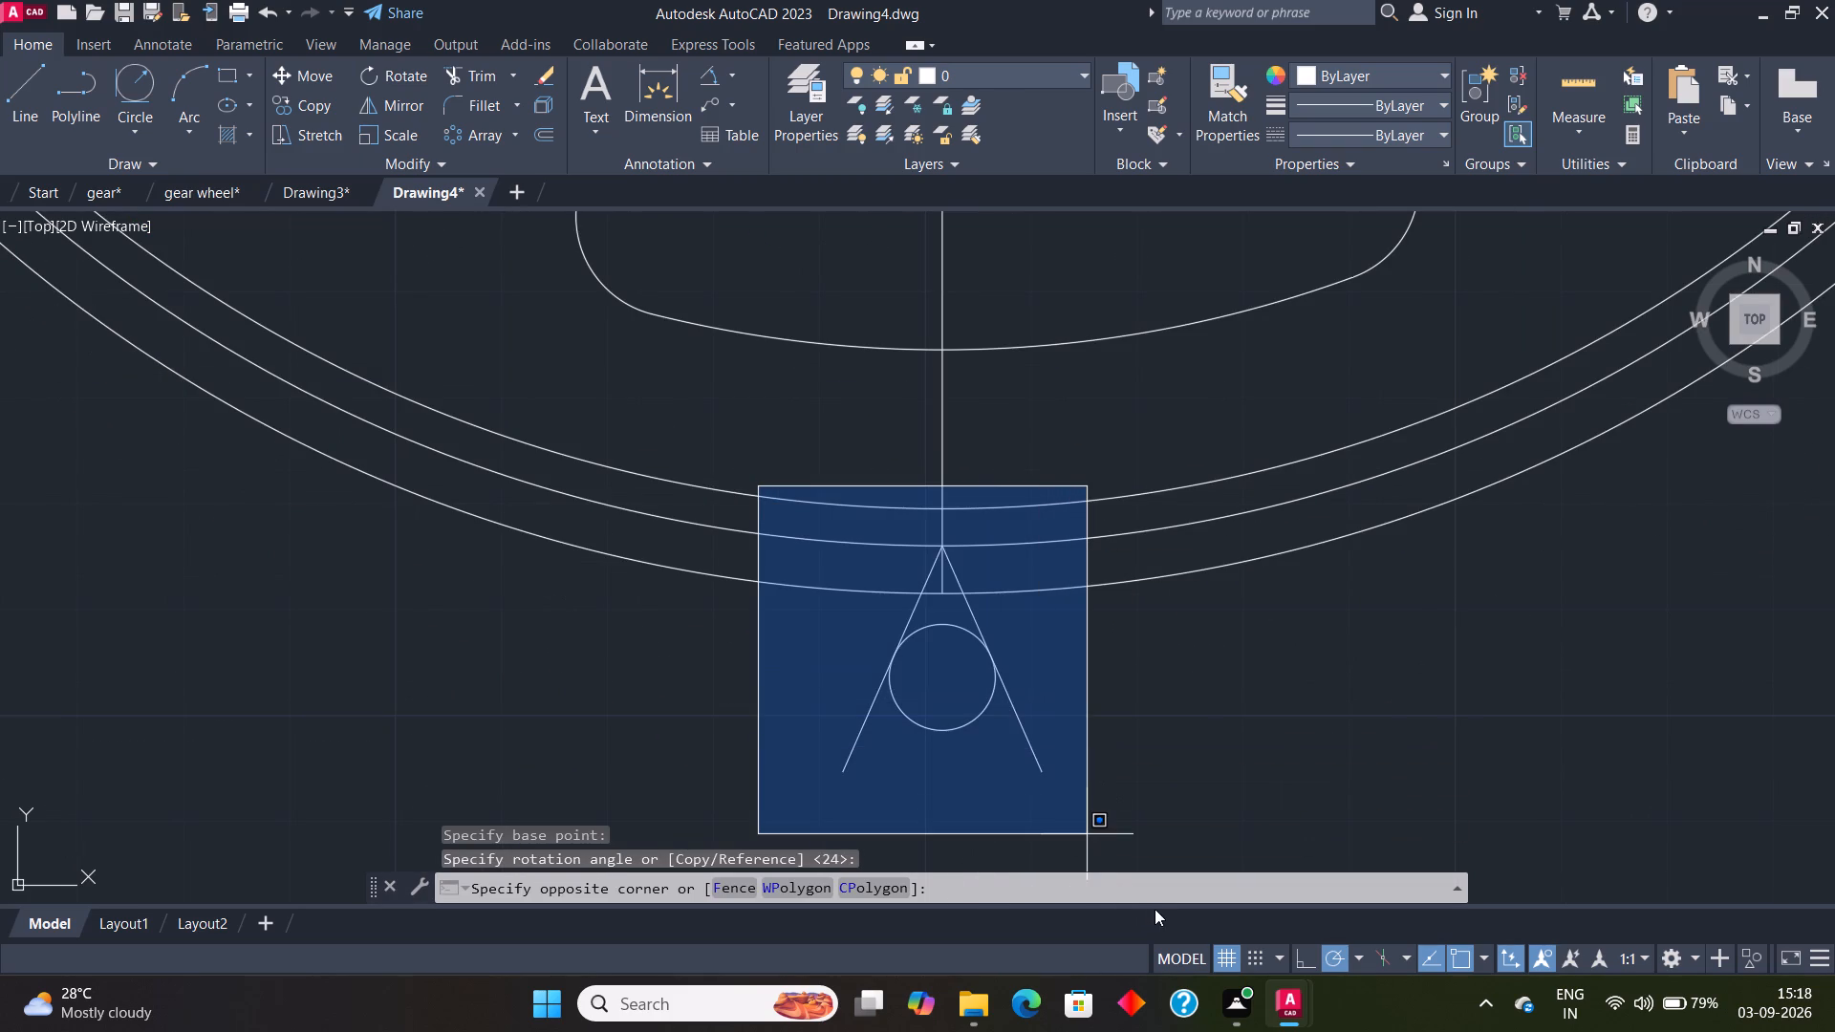
{"action": "left_click", "coordinate": [1153, 830]}
{"action": "key", "text": "m"}
{"action": "key", "text": "Return"}
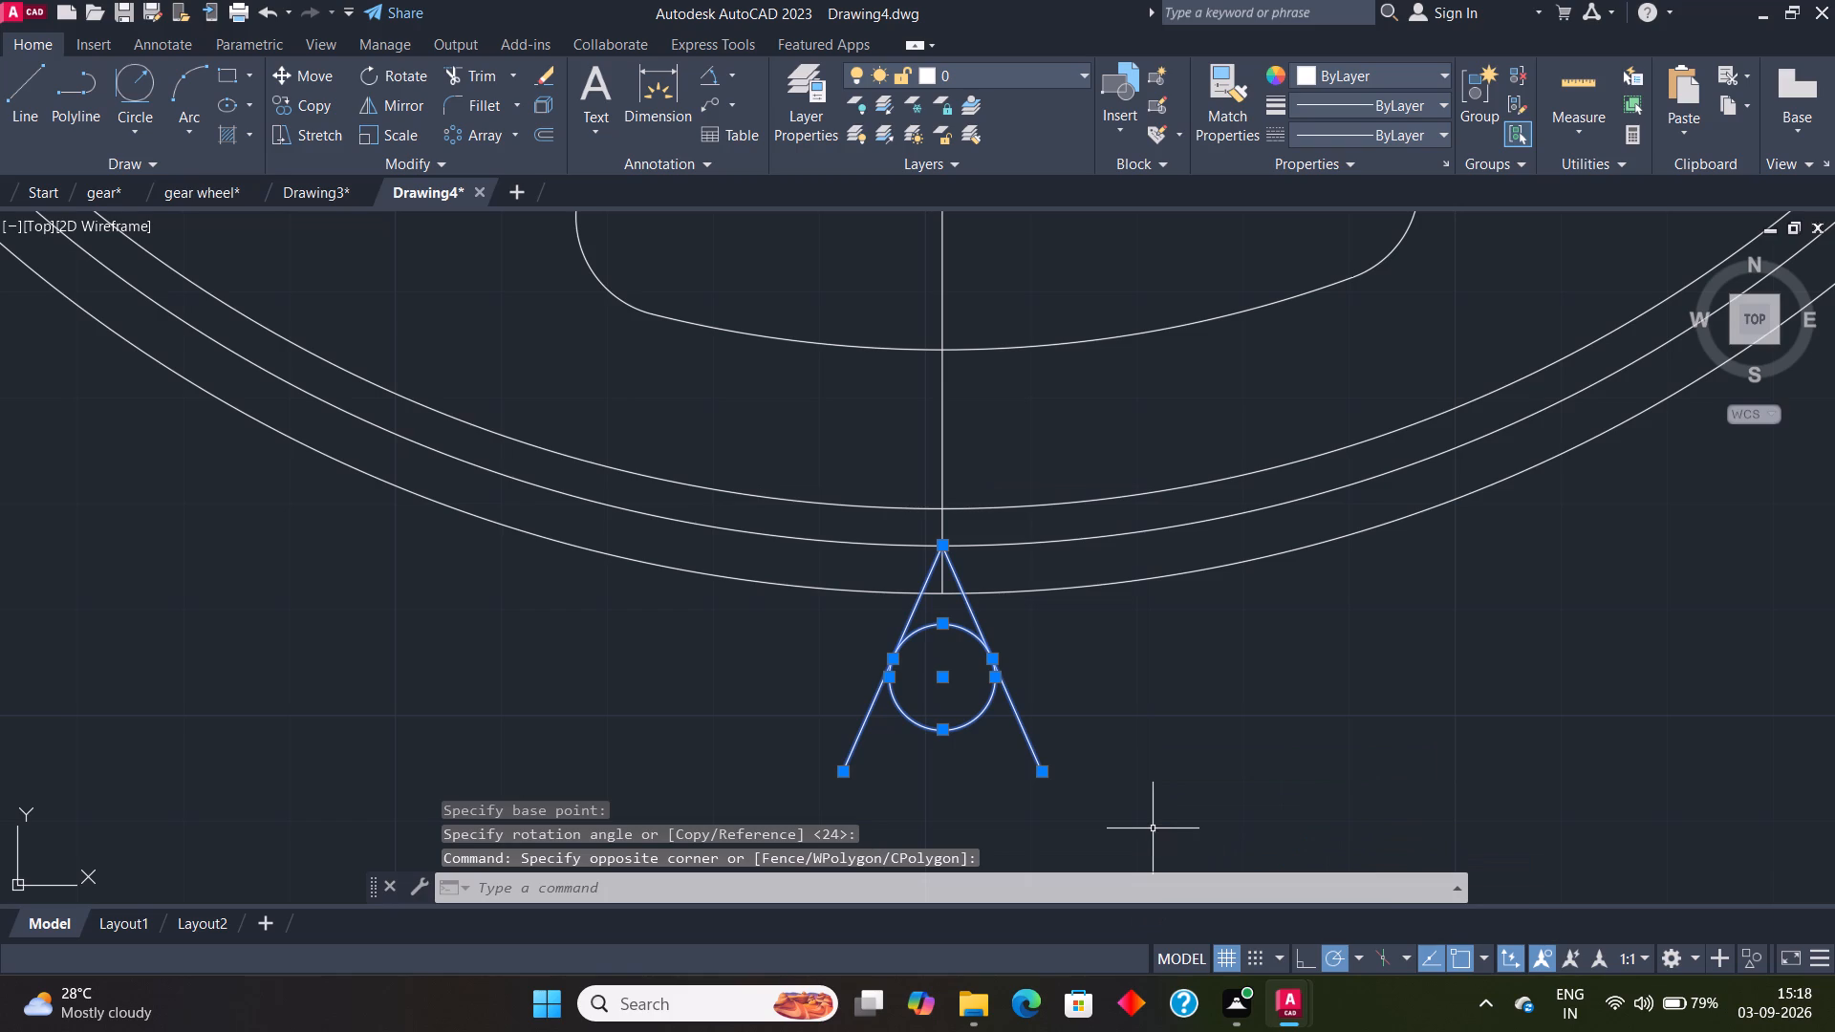
{"action": "left_click", "coordinate": [939, 678]}
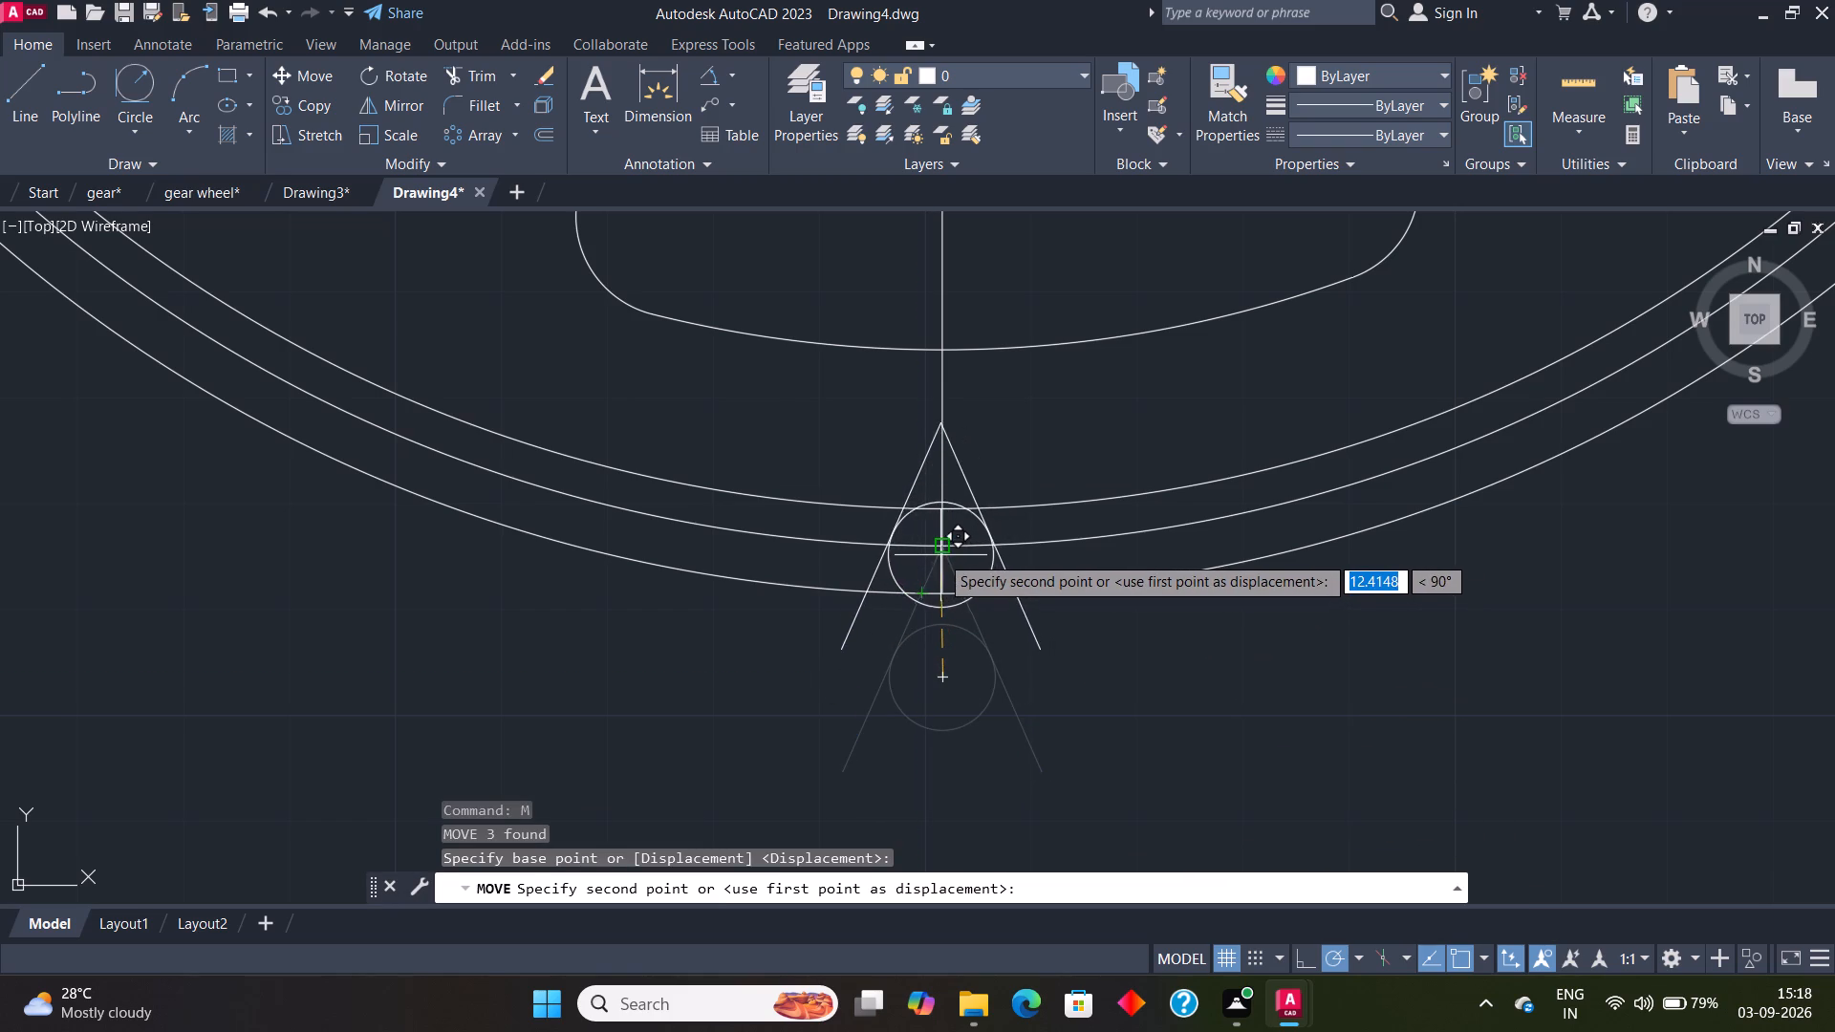
{"action": "left_click", "coordinate": [939, 554]}
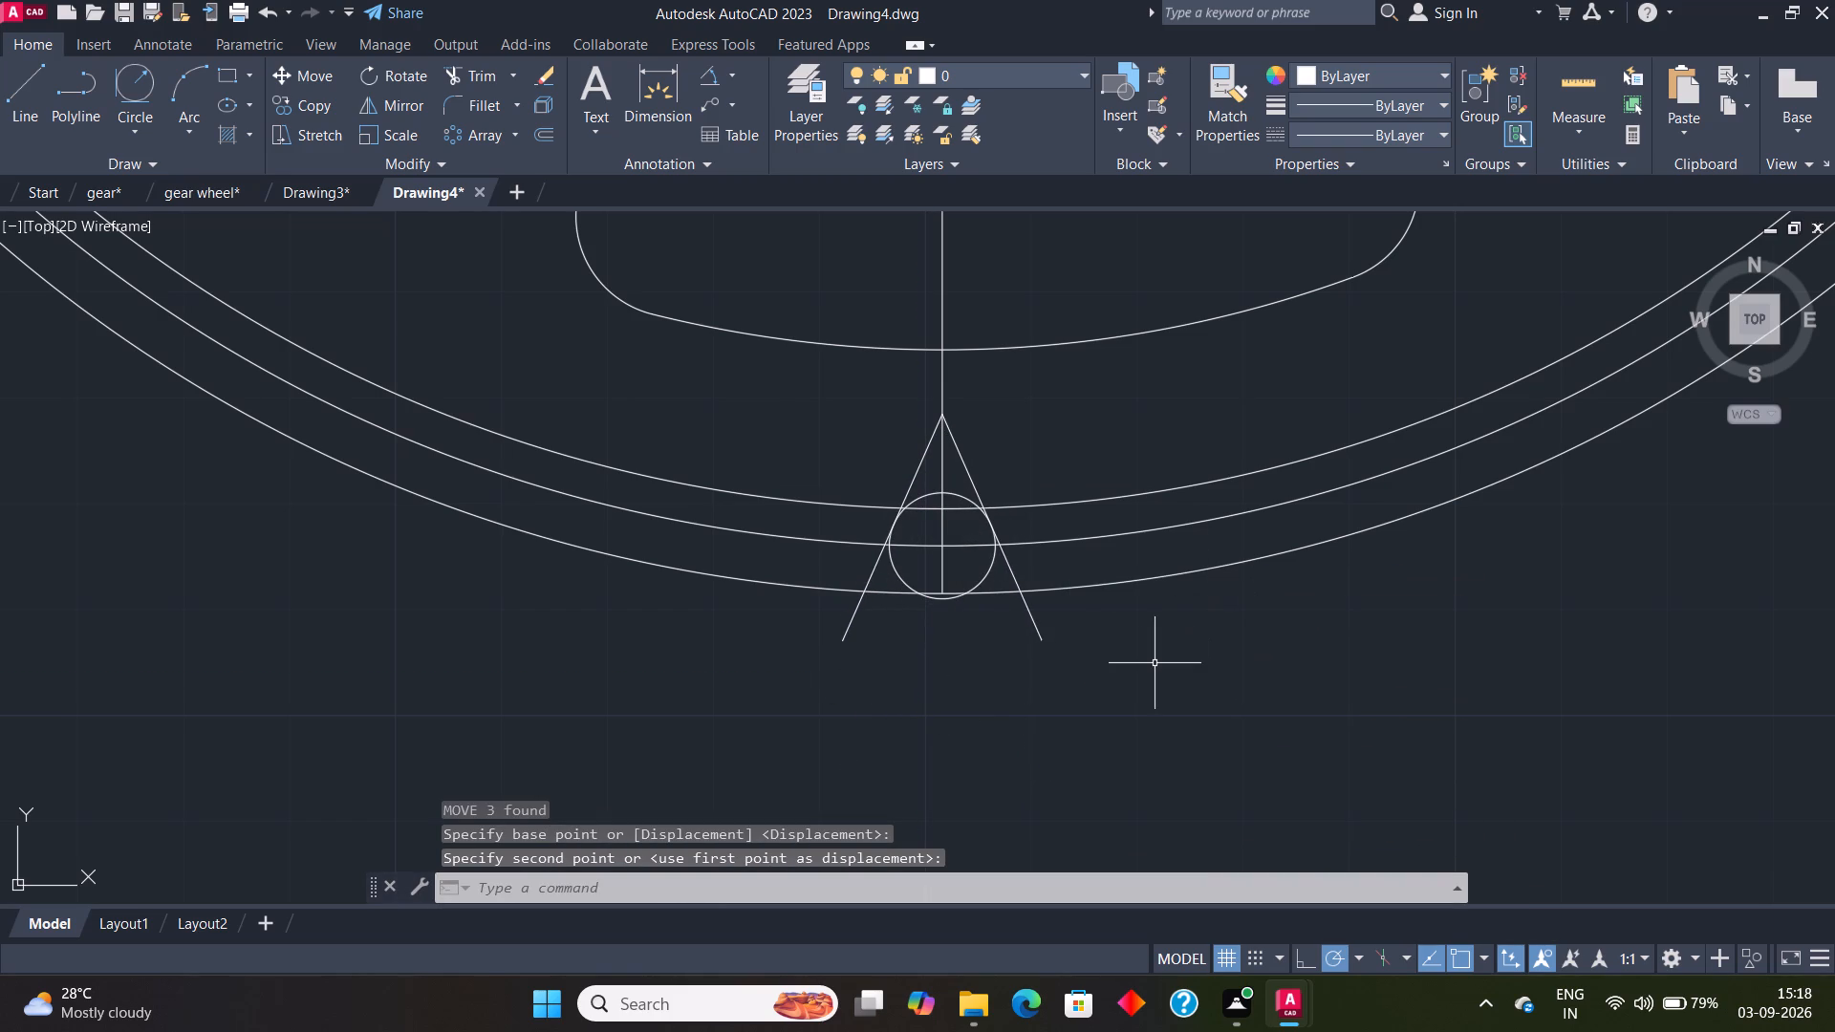
Trim the upper ends of both slanted V lines back to their tangent points on the circle.
{"action": "key", "text": "Escape"}
{"action": "scroll", "coordinate": [1057, 624], "scroll_direction": "up", "scroll_amount": 2}
{"action": "middle_click_drag", "start_coordinate": [1093, 621], "coordinate": [1127, 697]}
{"action": "key", "text": "Escape"}
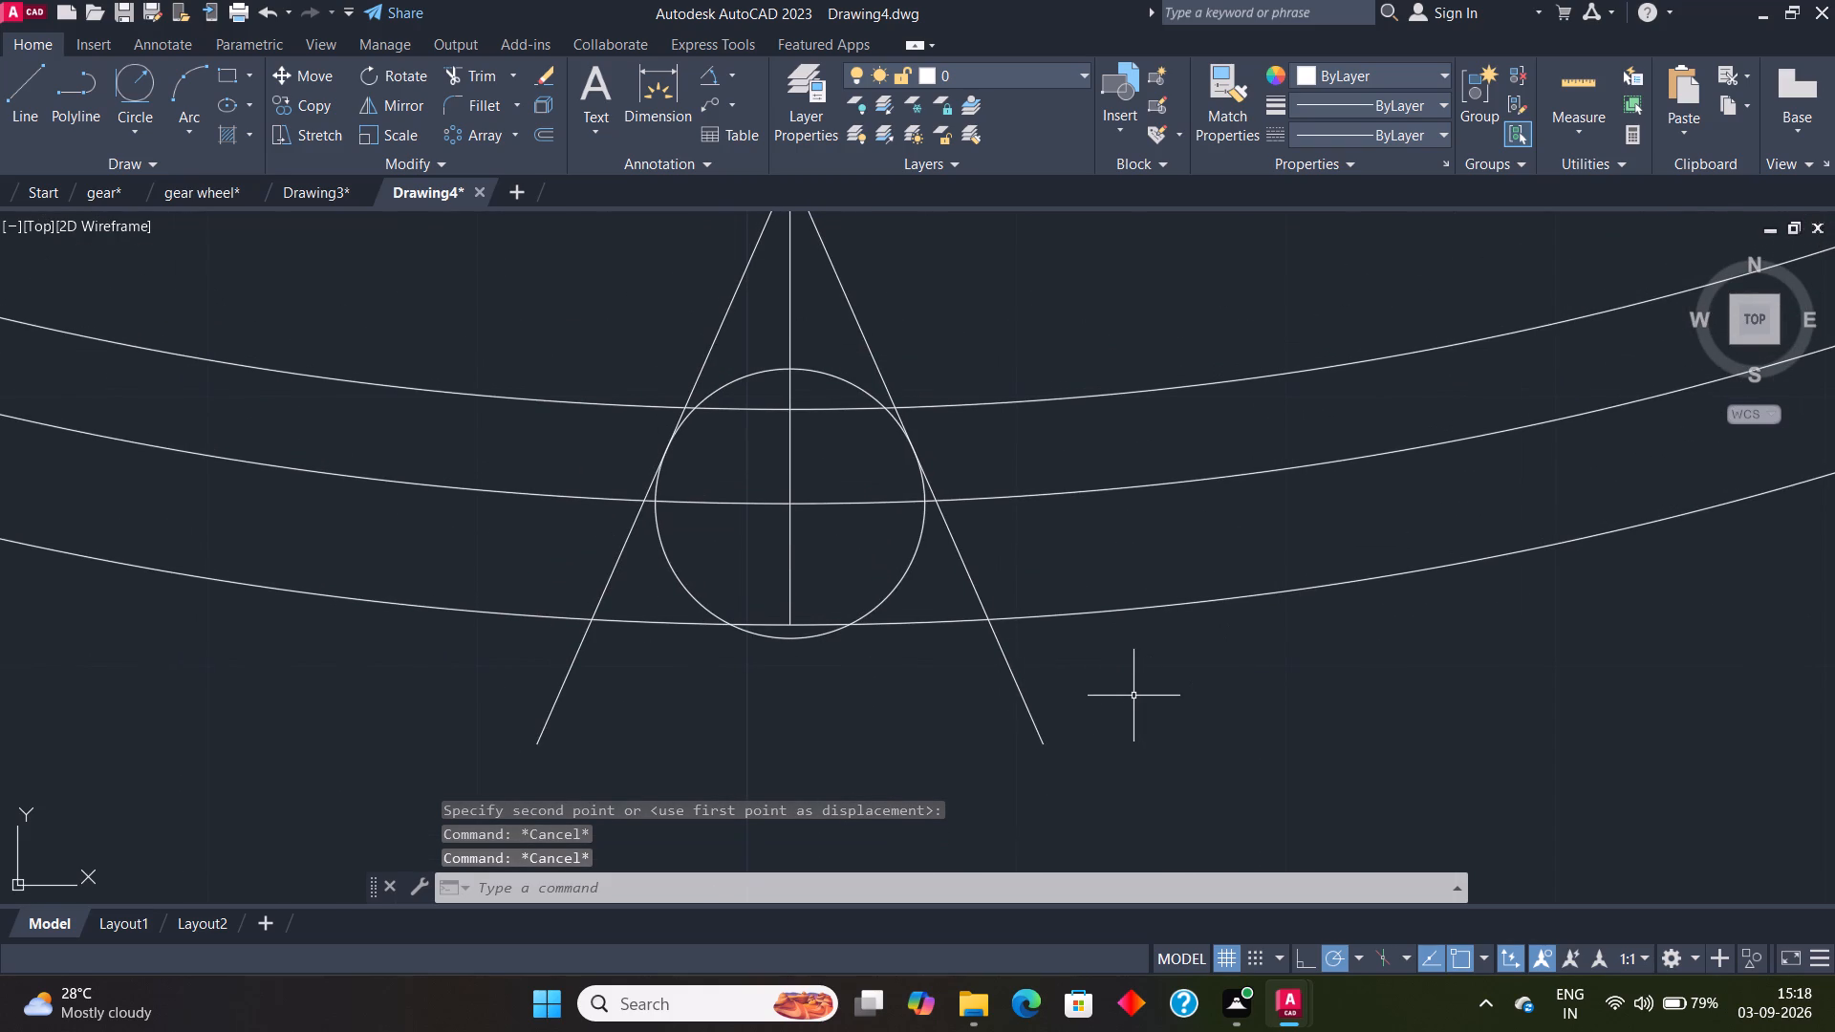
{"action": "type", "text": "tr"}
{"action": "key", "text": "Return"}
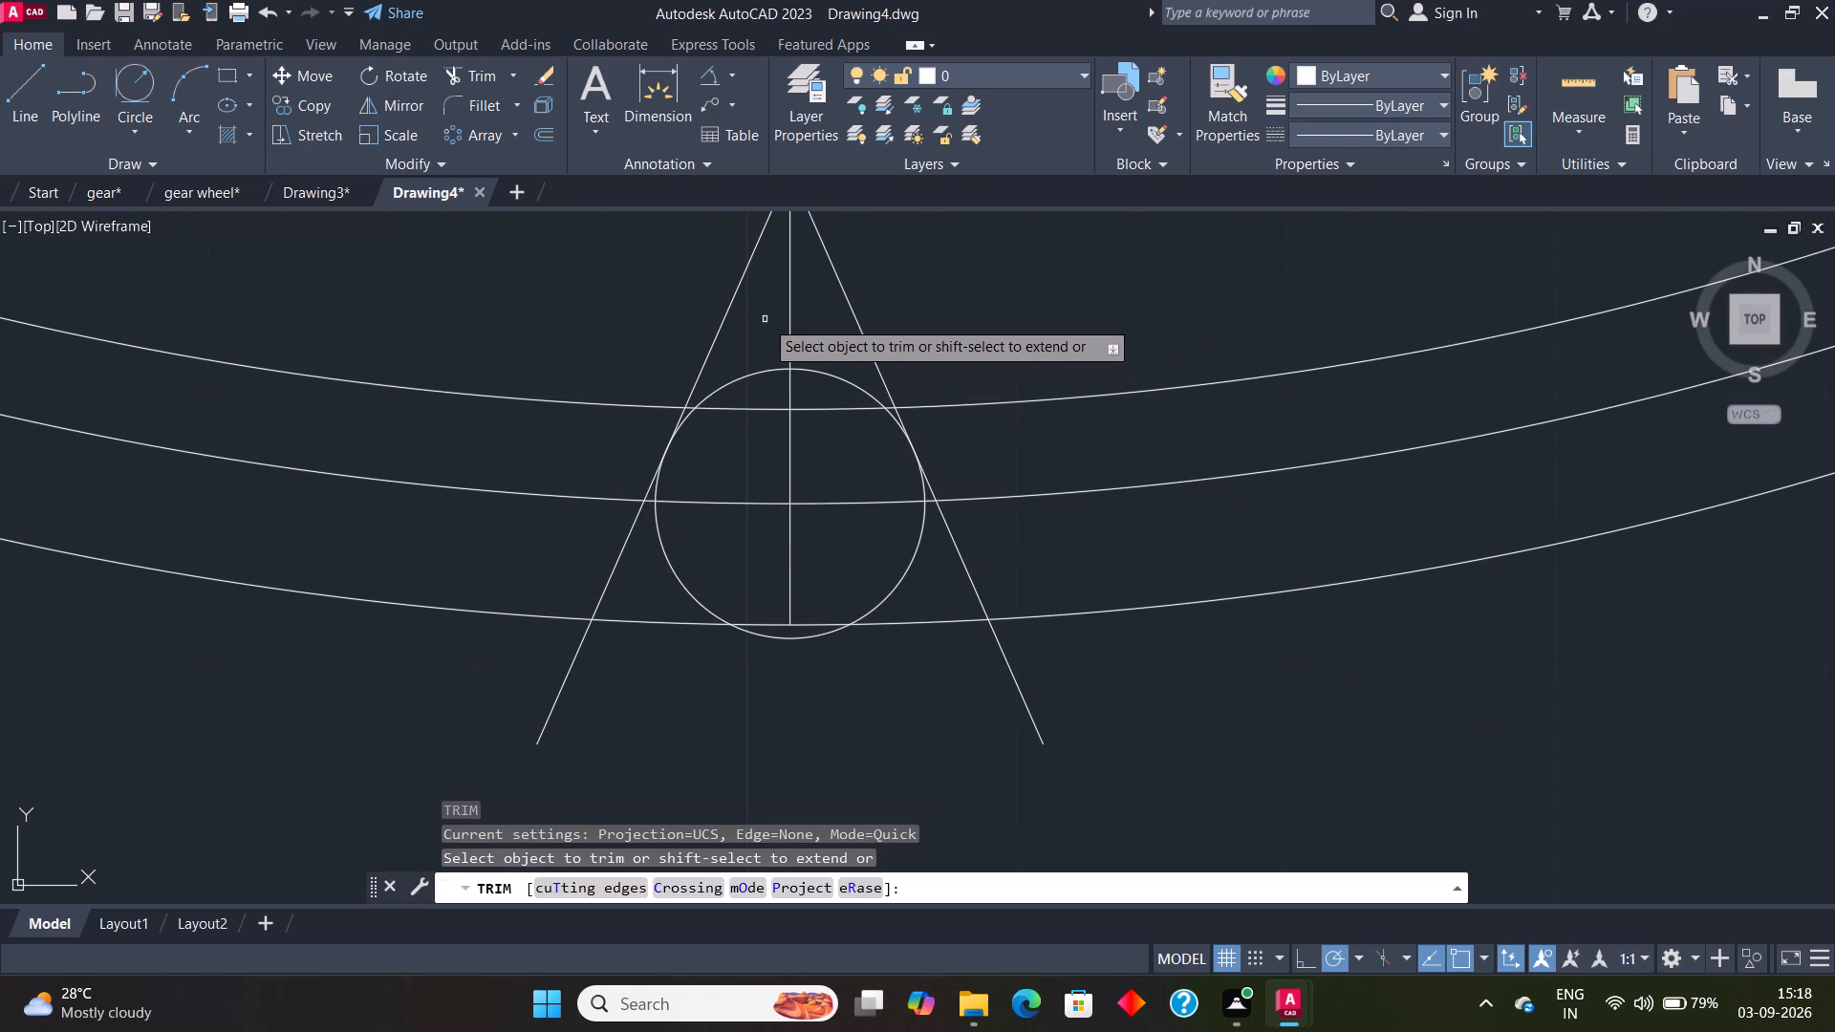
{"action": "left_click", "coordinate": [729, 313]}
{"action": "left_click", "coordinate": [844, 294]}
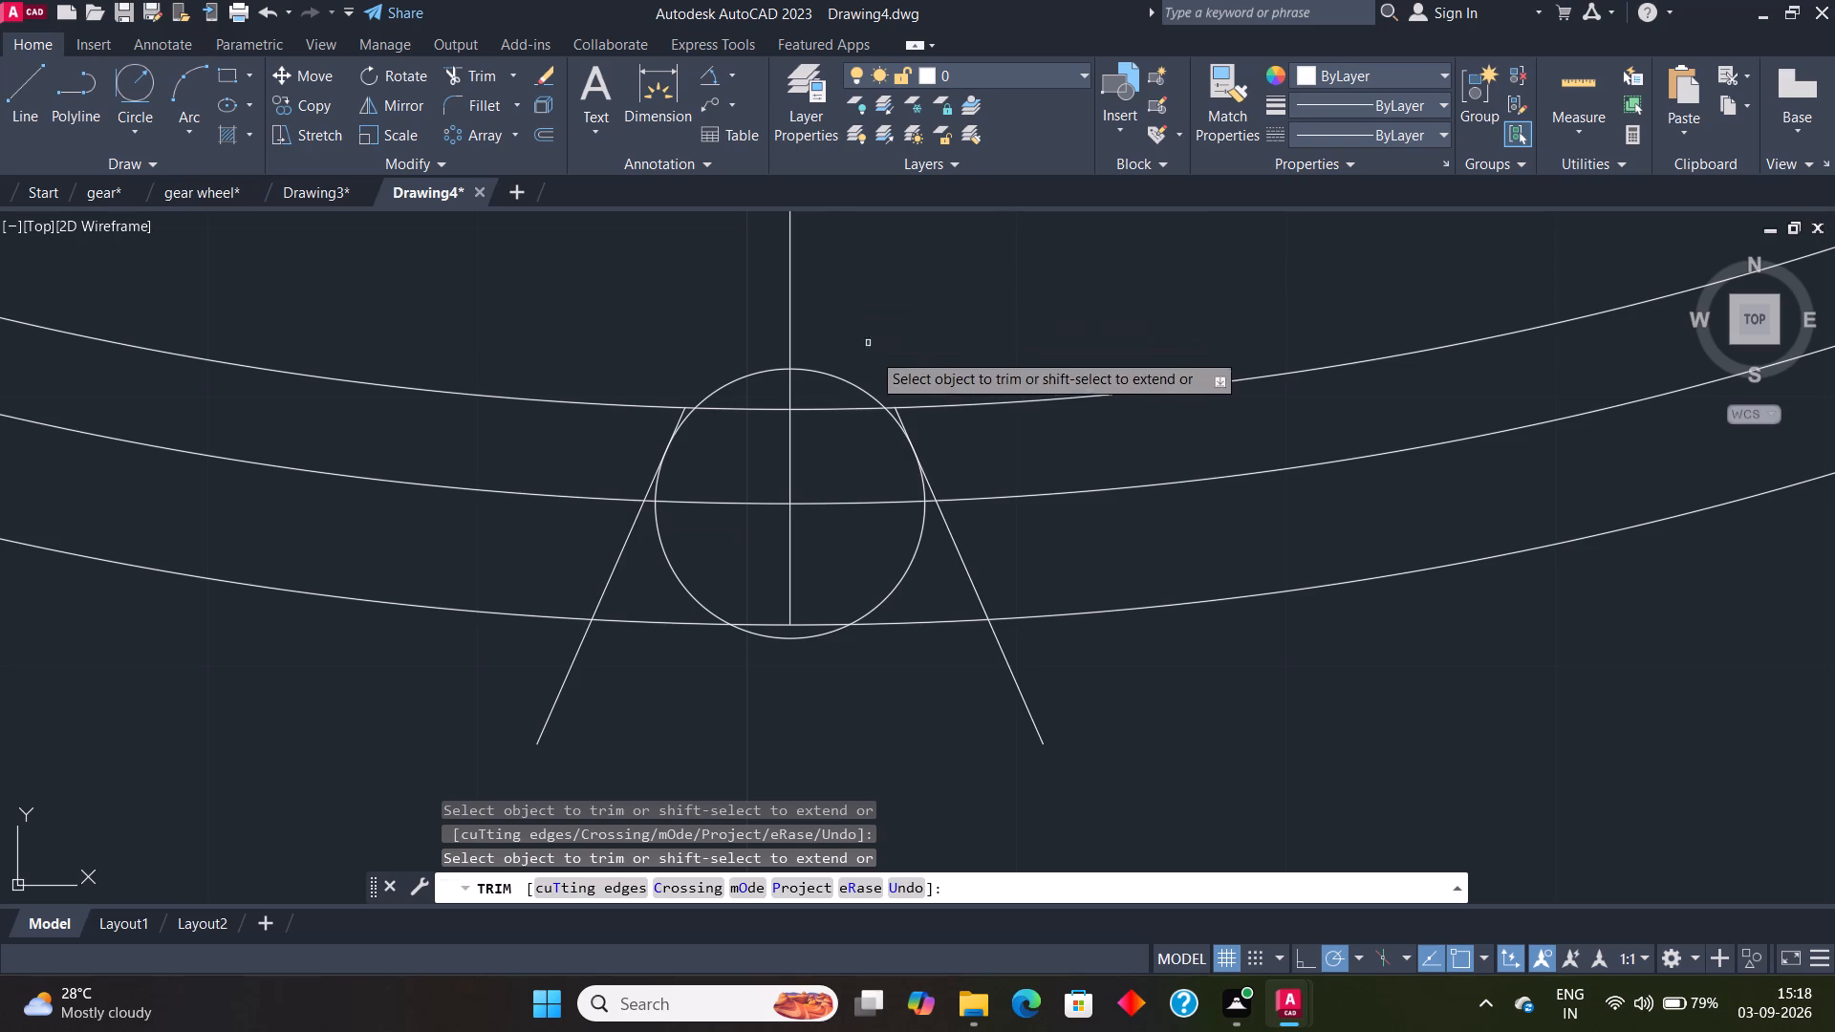
{"action": "scroll", "coordinate": [688, 419], "scroll_direction": "up", "scroll_amount": 3}
{"action": "left_click", "coordinate": [653, 395]}
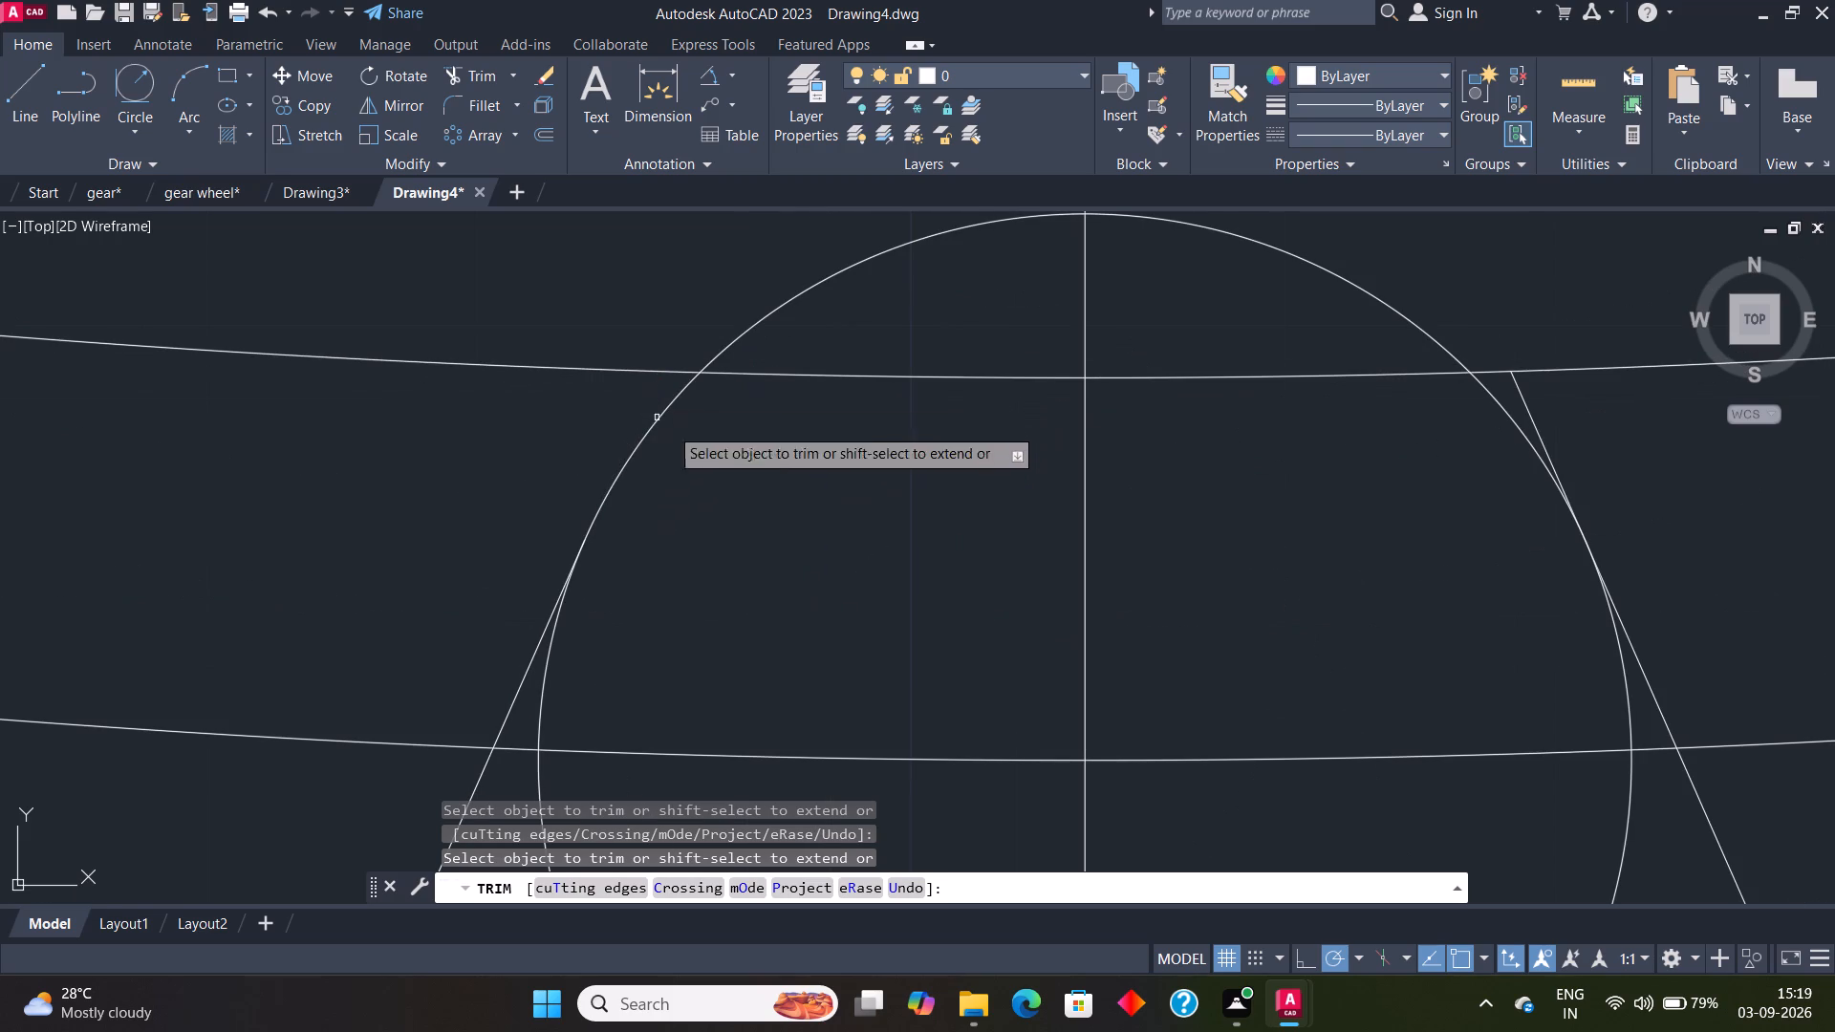
{"action": "left_click", "coordinate": [1532, 410]}
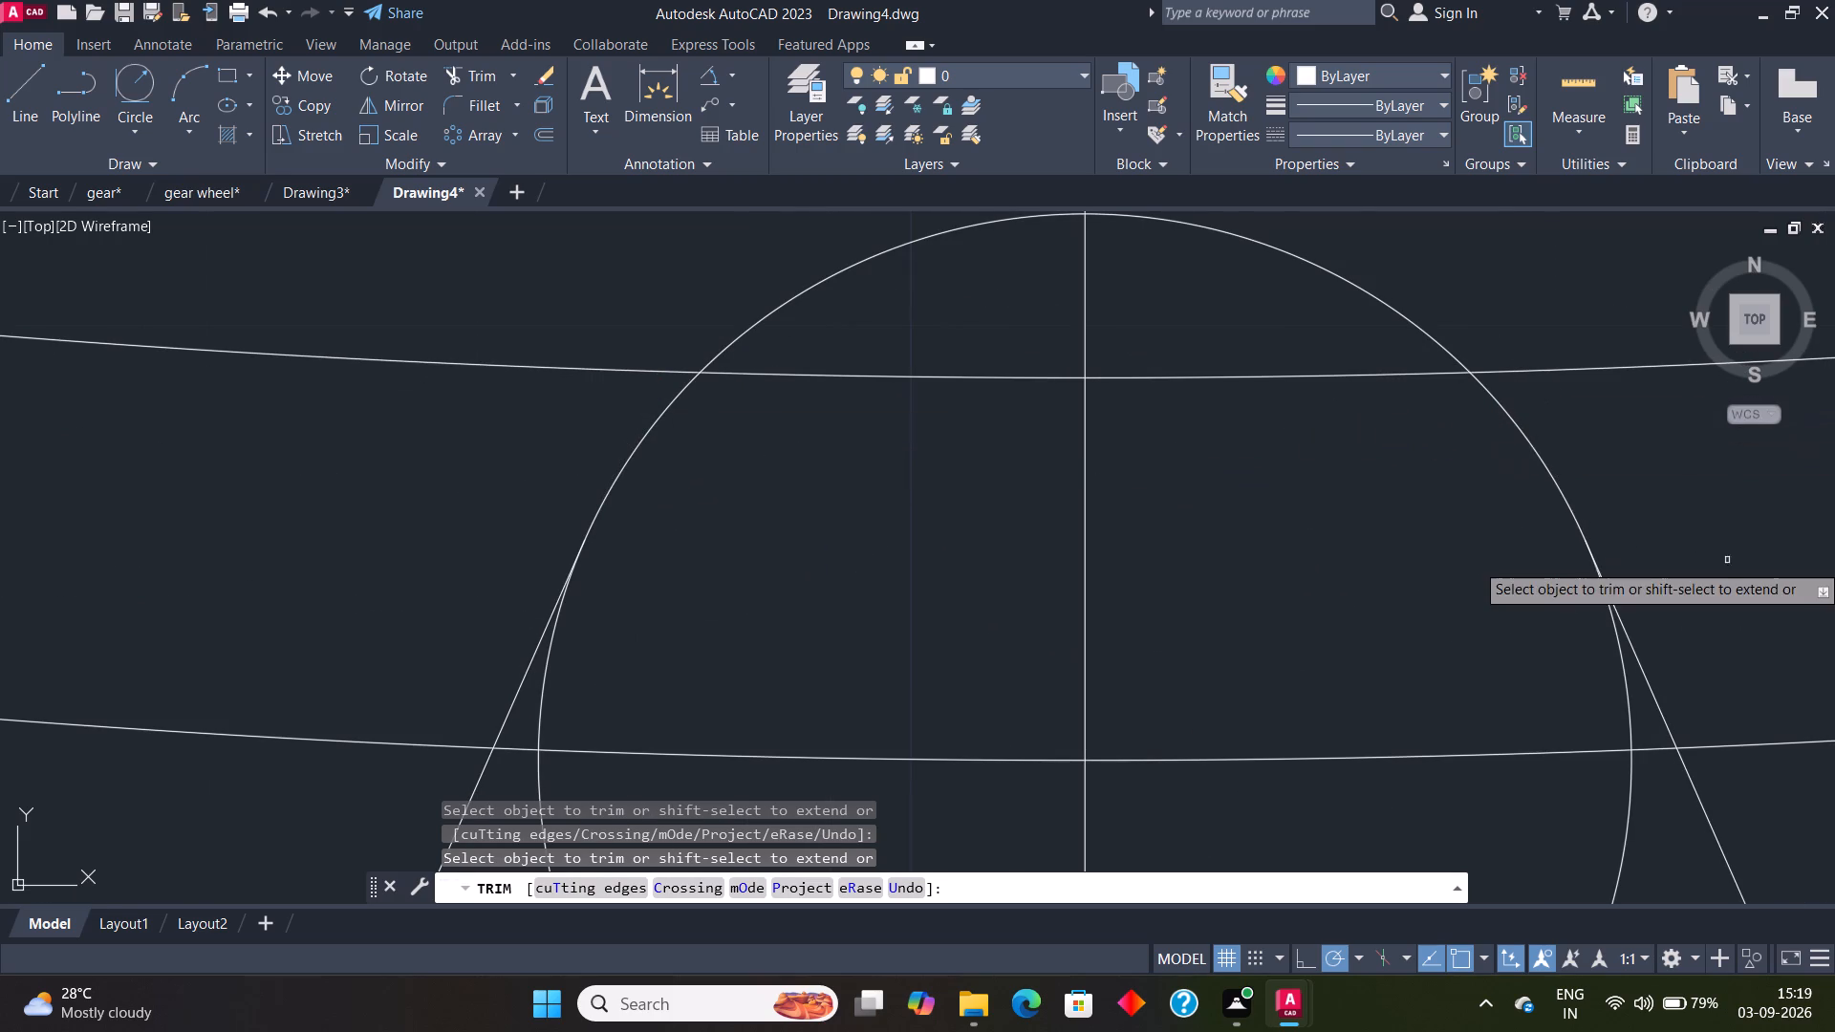
Trim away the circle's lower portion below the two tangent points, leaving only the rounded top arc between the slanted lines.
{"action": "scroll", "coordinate": [1804, 600], "scroll_direction": "down", "scroll_amount": 2}
{"action": "middle_click_drag", "start_coordinate": [1183, 724], "coordinate": [1072, 526]}
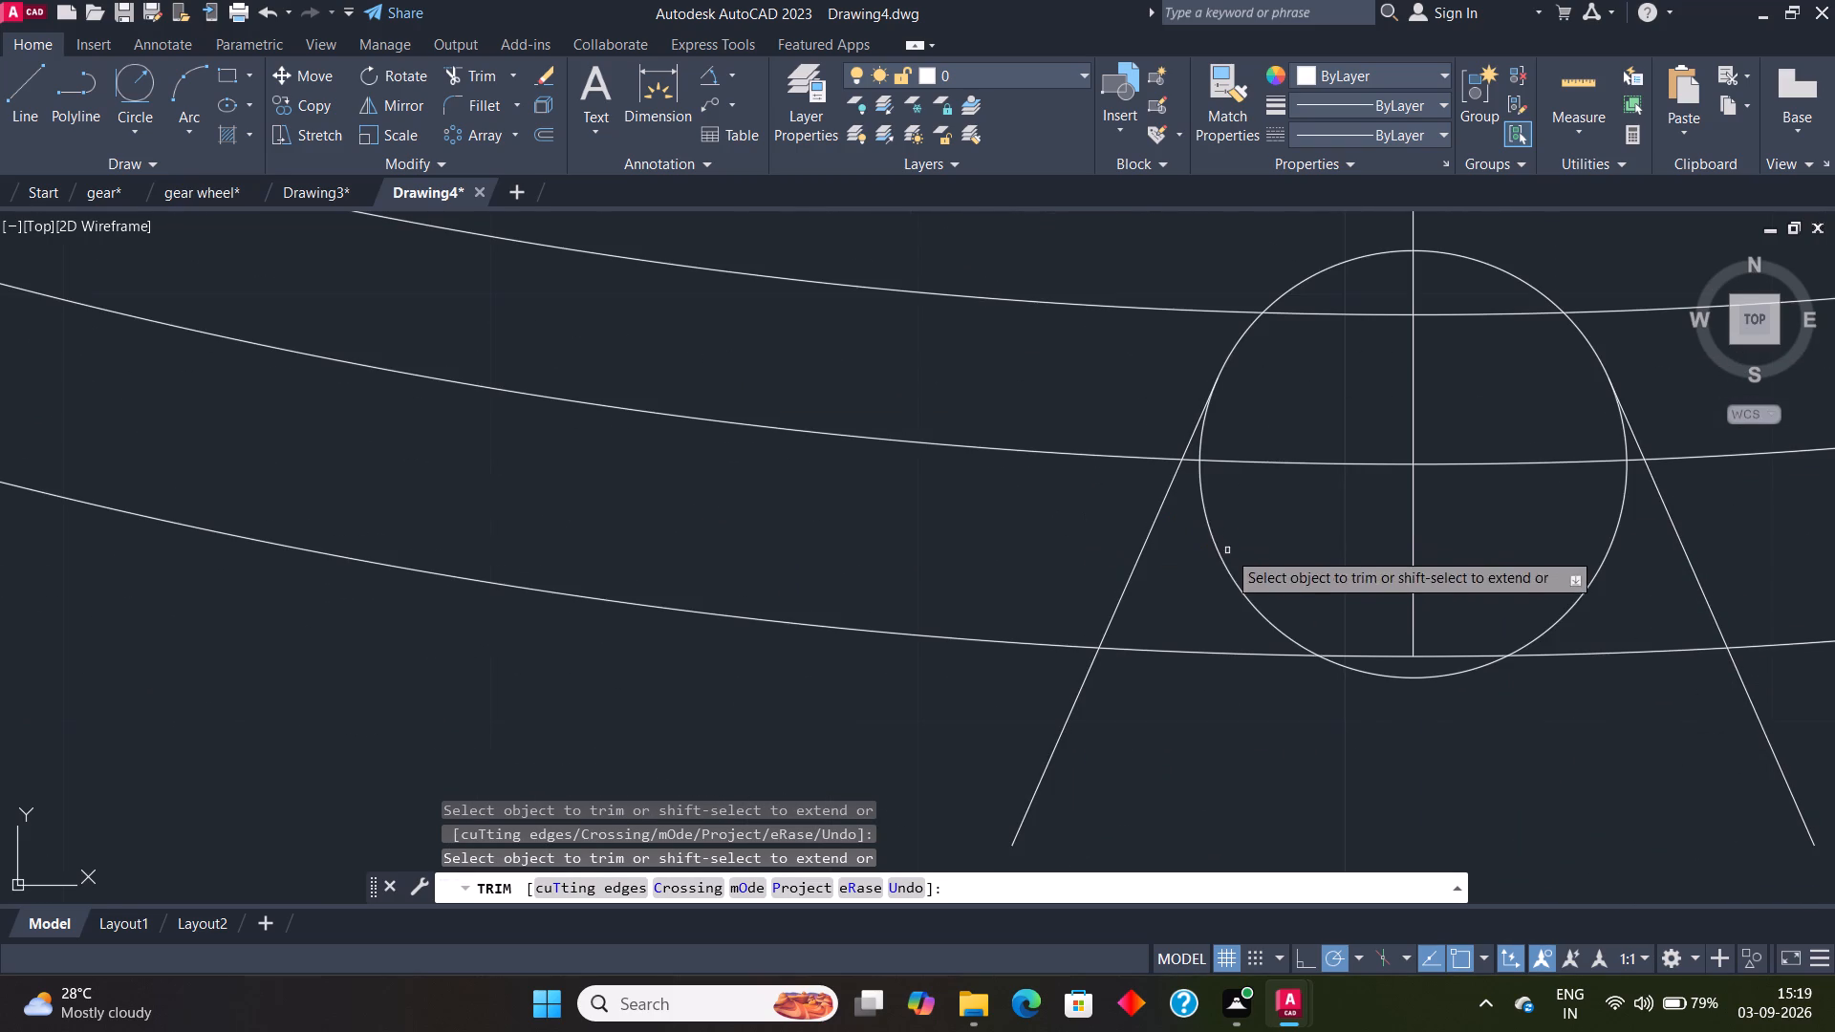
{"action": "left_click", "coordinate": [1221, 563]}
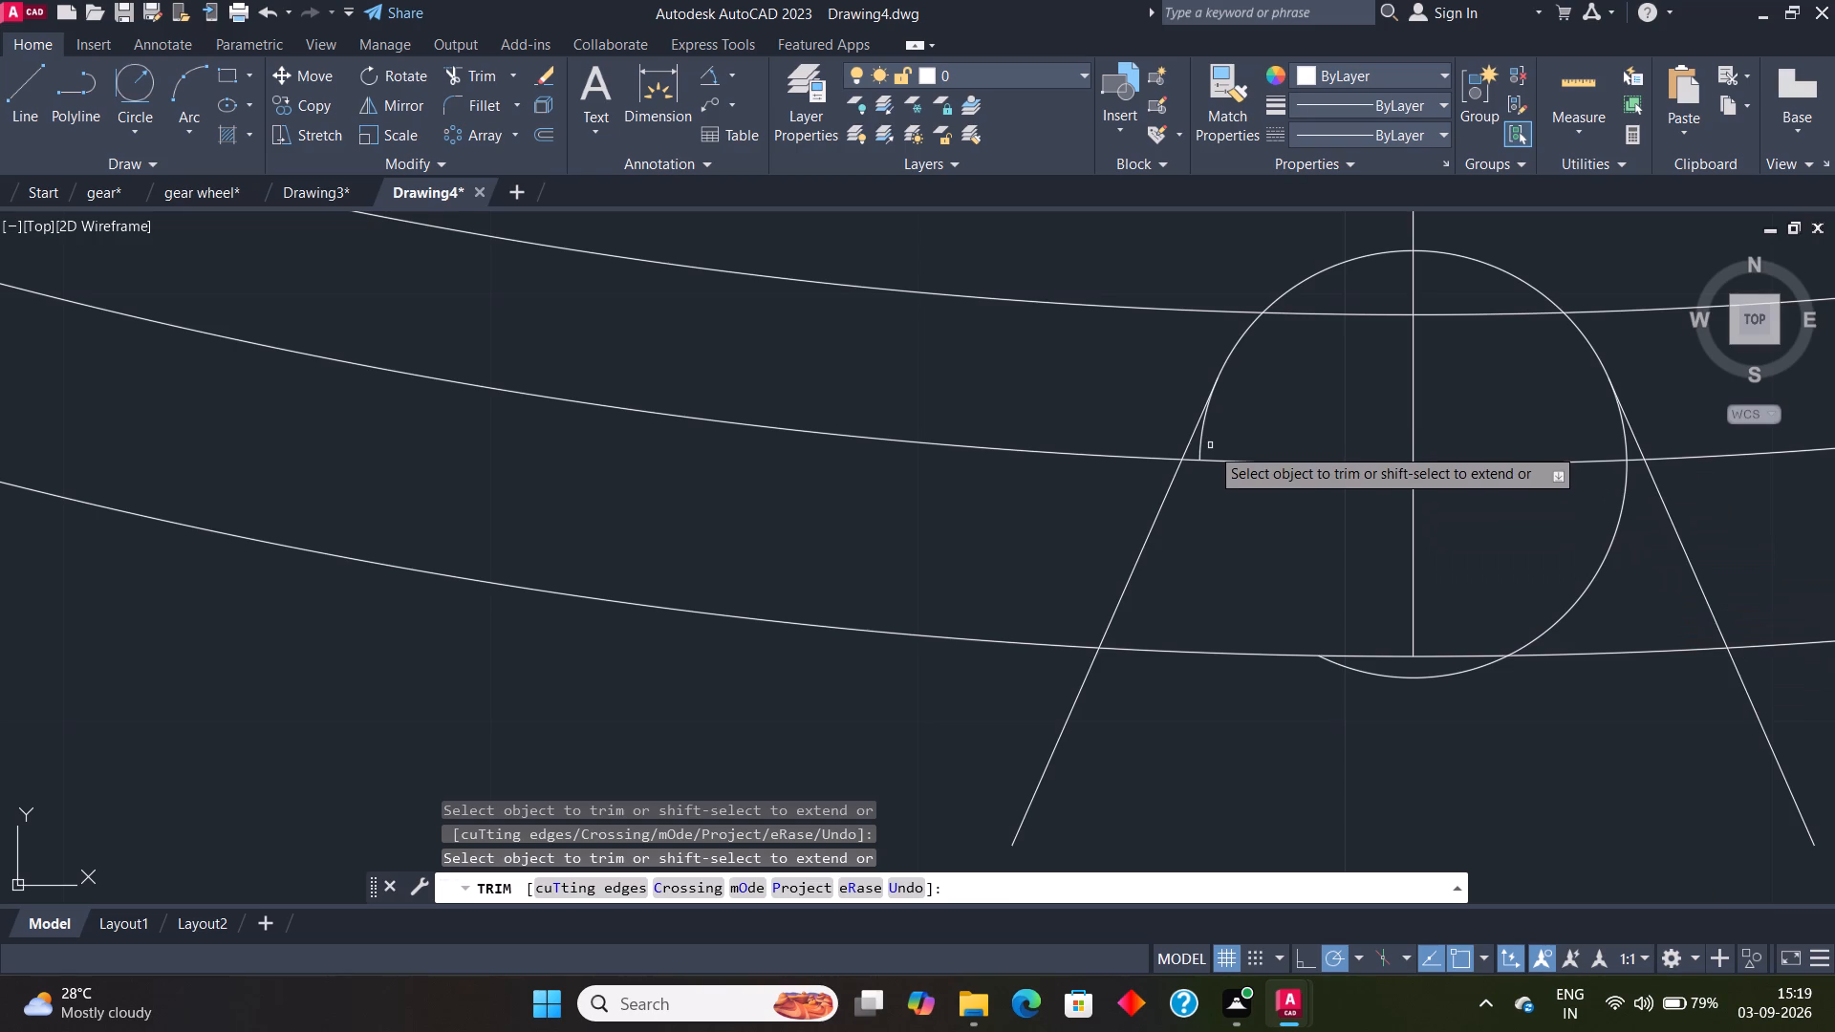
{"action": "left_click", "coordinate": [1202, 451]}
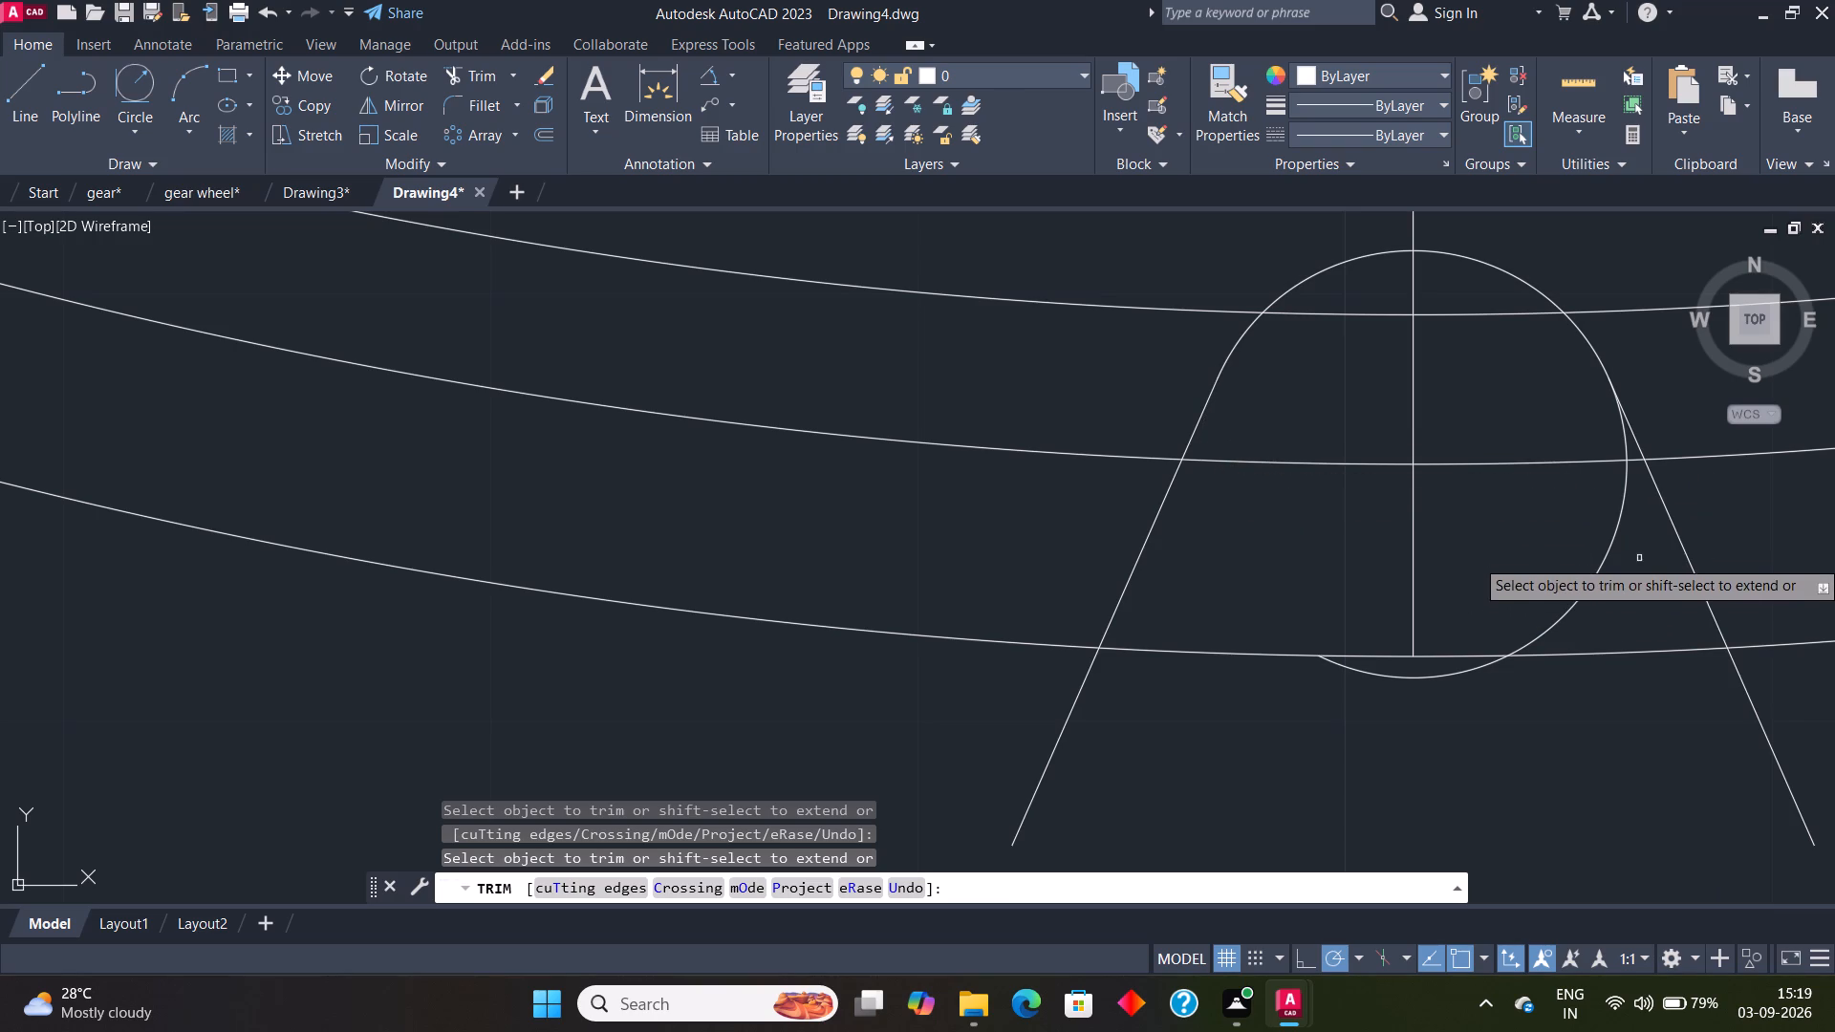
{"action": "left_click", "coordinate": [1620, 529]}
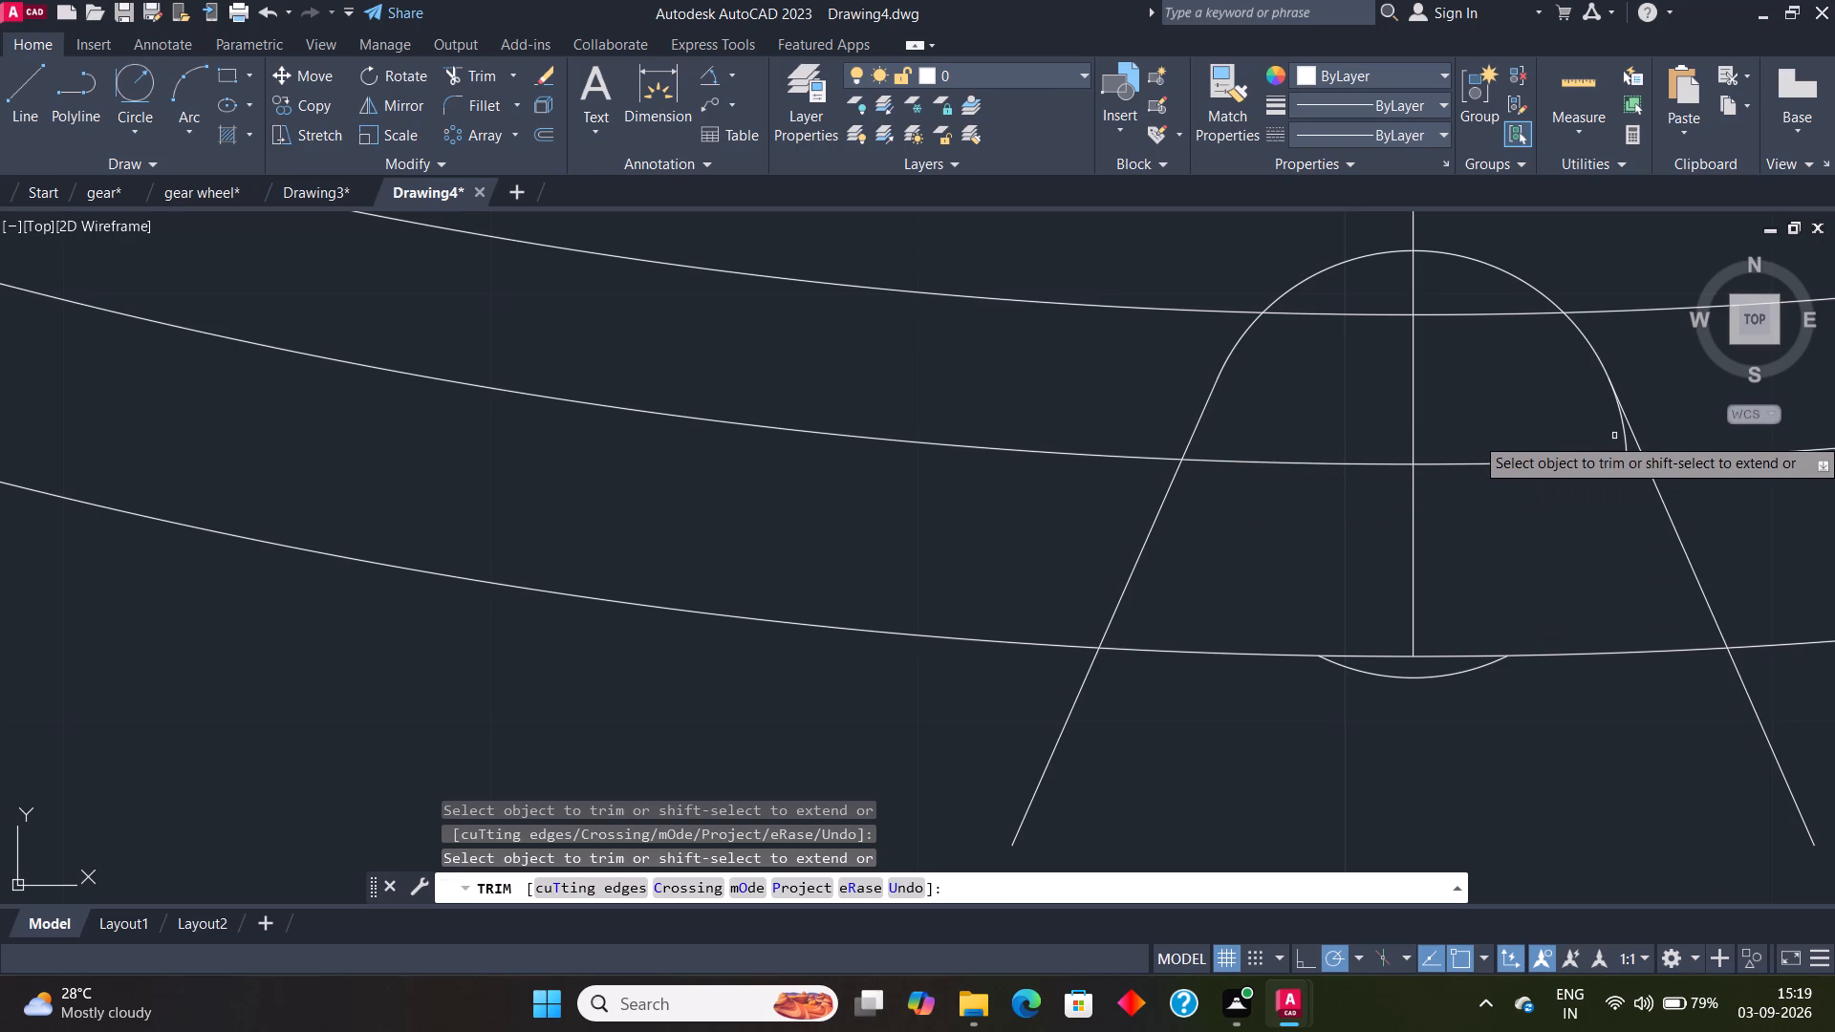
{"action": "left_click", "coordinate": [1628, 440]}
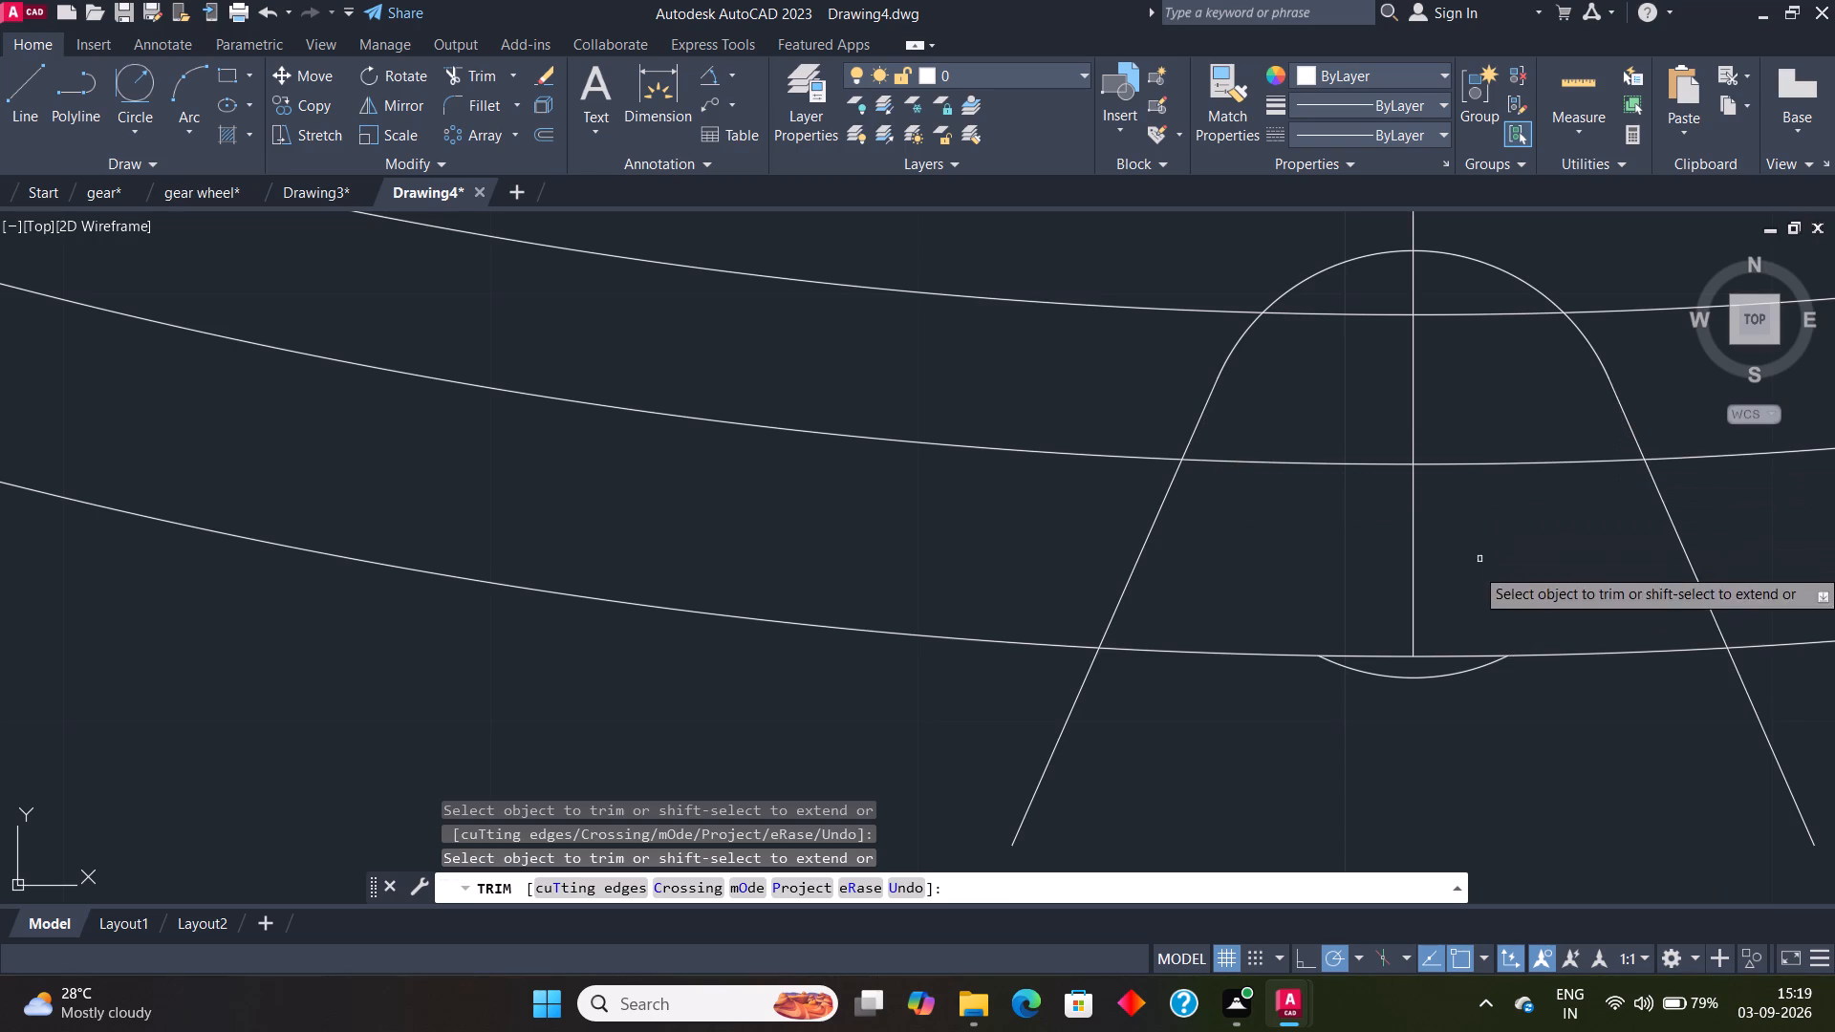
{"action": "left_click", "coordinate": [1482, 666]}
{"action": "key", "text": "Escape"}
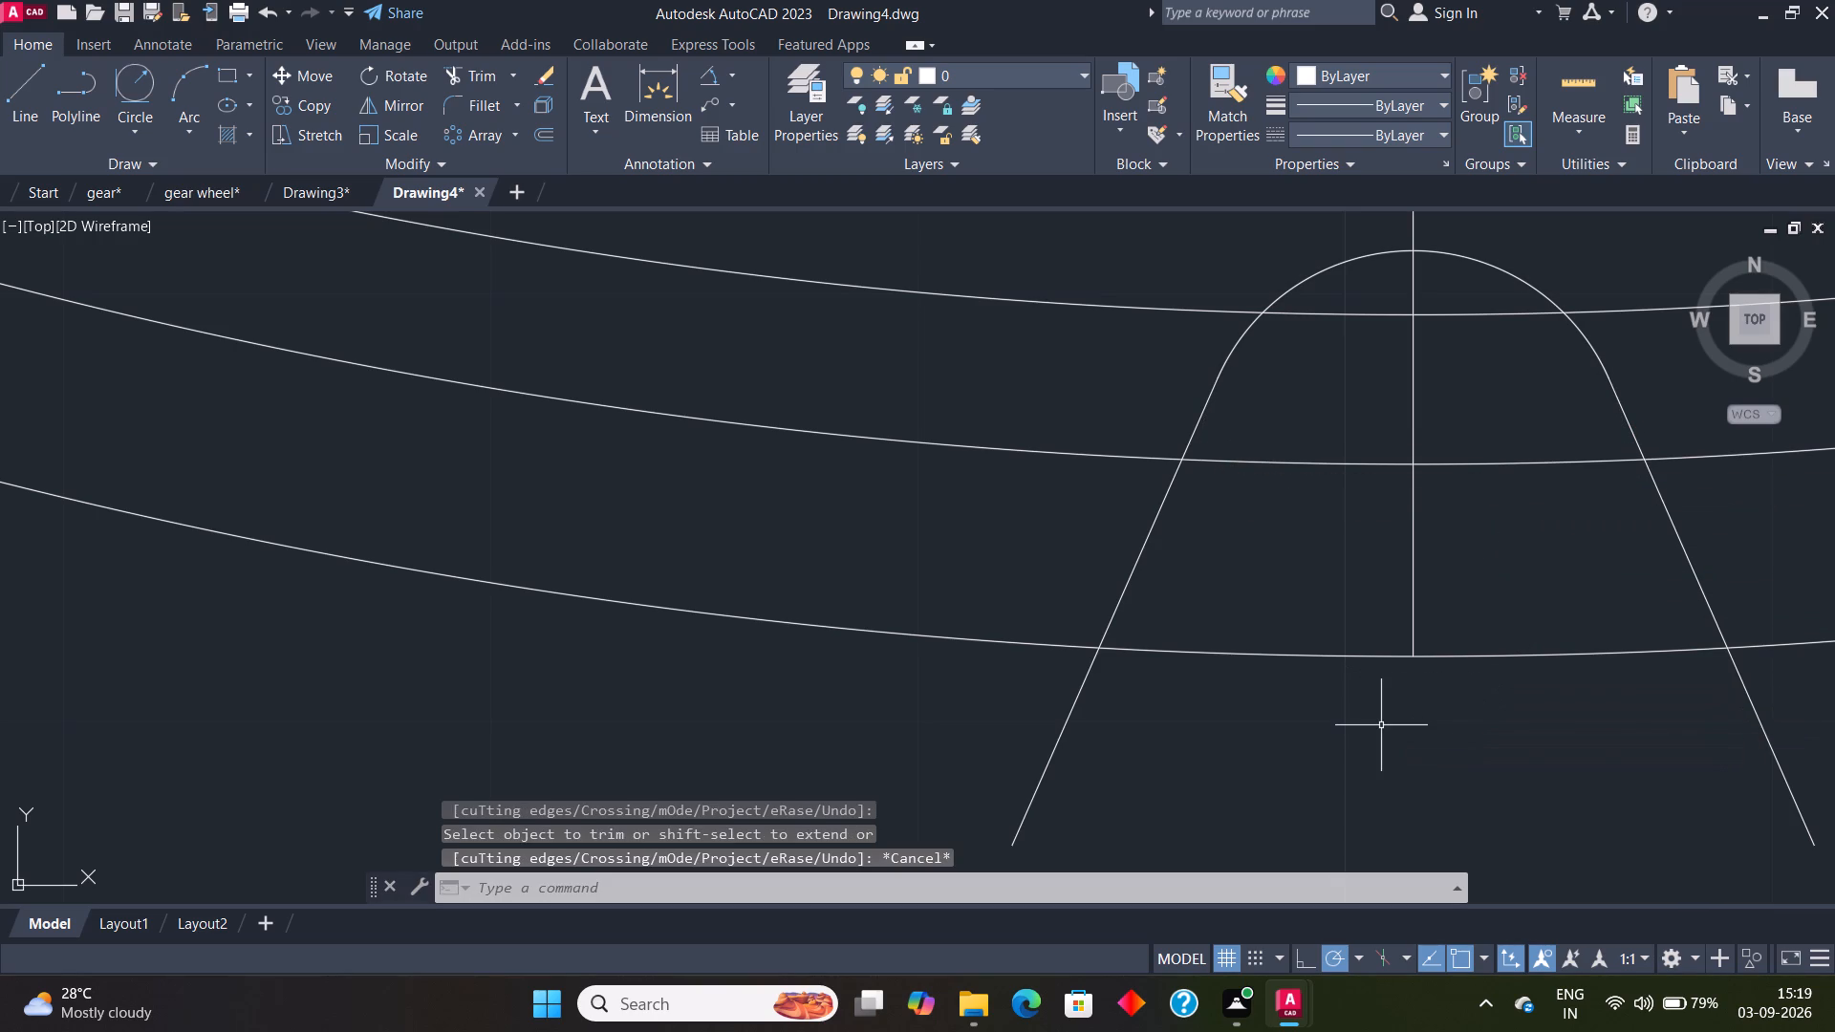
Fillet both slanted lines to the outermost rim circle with a radius of 0.8.
{"action": "key", "text": "f"}
{"action": "key", "text": "Return"}
{"action": "key", "text": "r"}
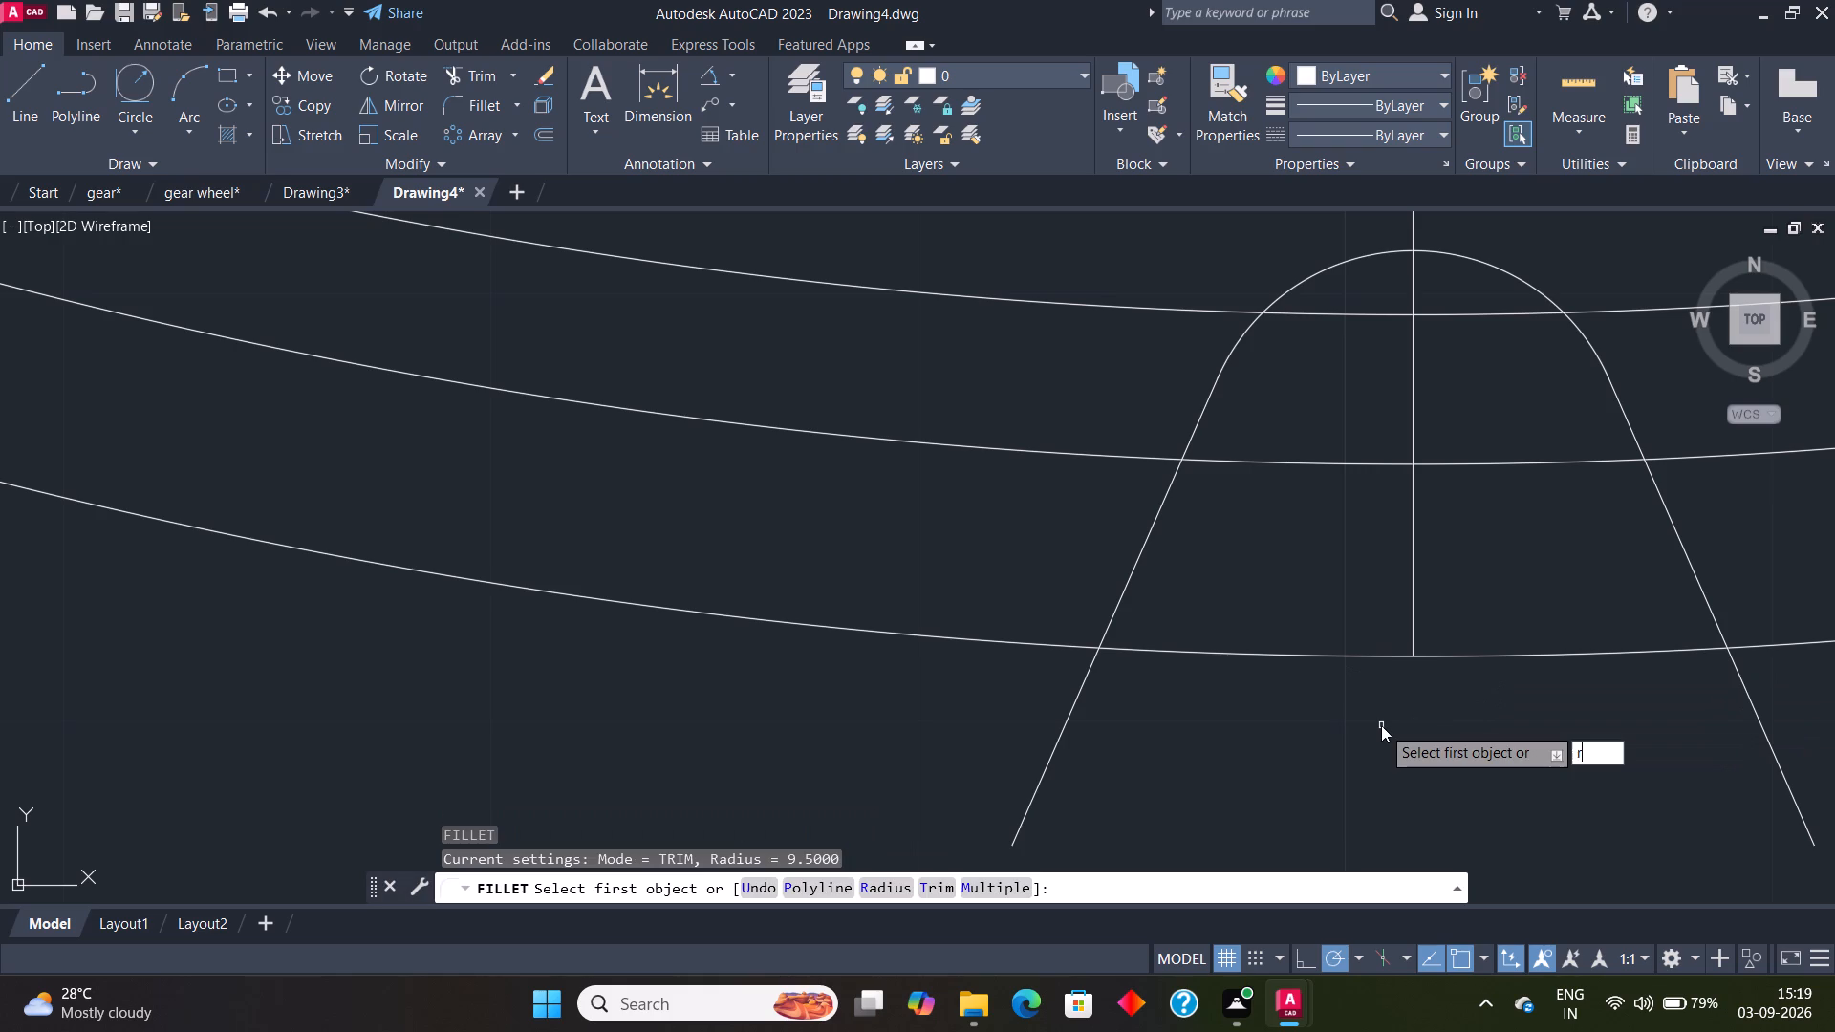
{"action": "key", "text": "Return"}
{"action": "type", "text": ".8"}
{"action": "key", "text": "Return"}
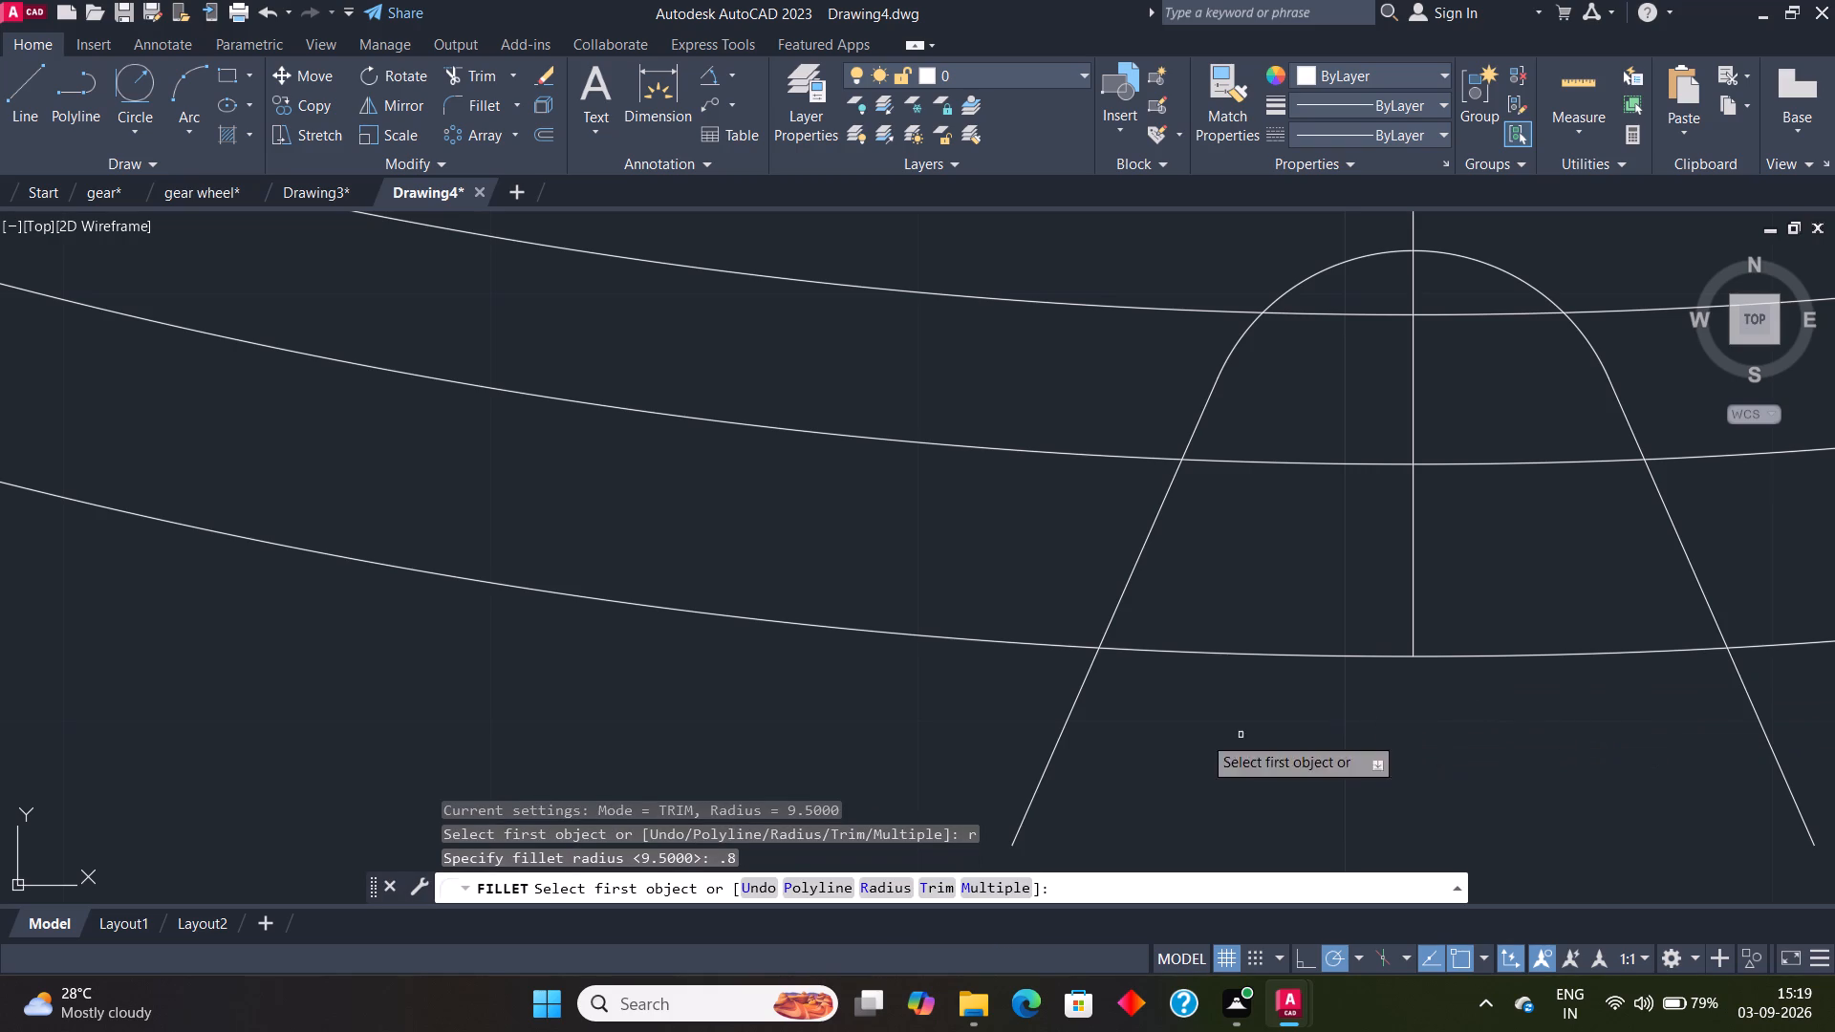
{"action": "left_click", "coordinate": [1049, 646]}
{"action": "left_click", "coordinate": [1104, 627]}
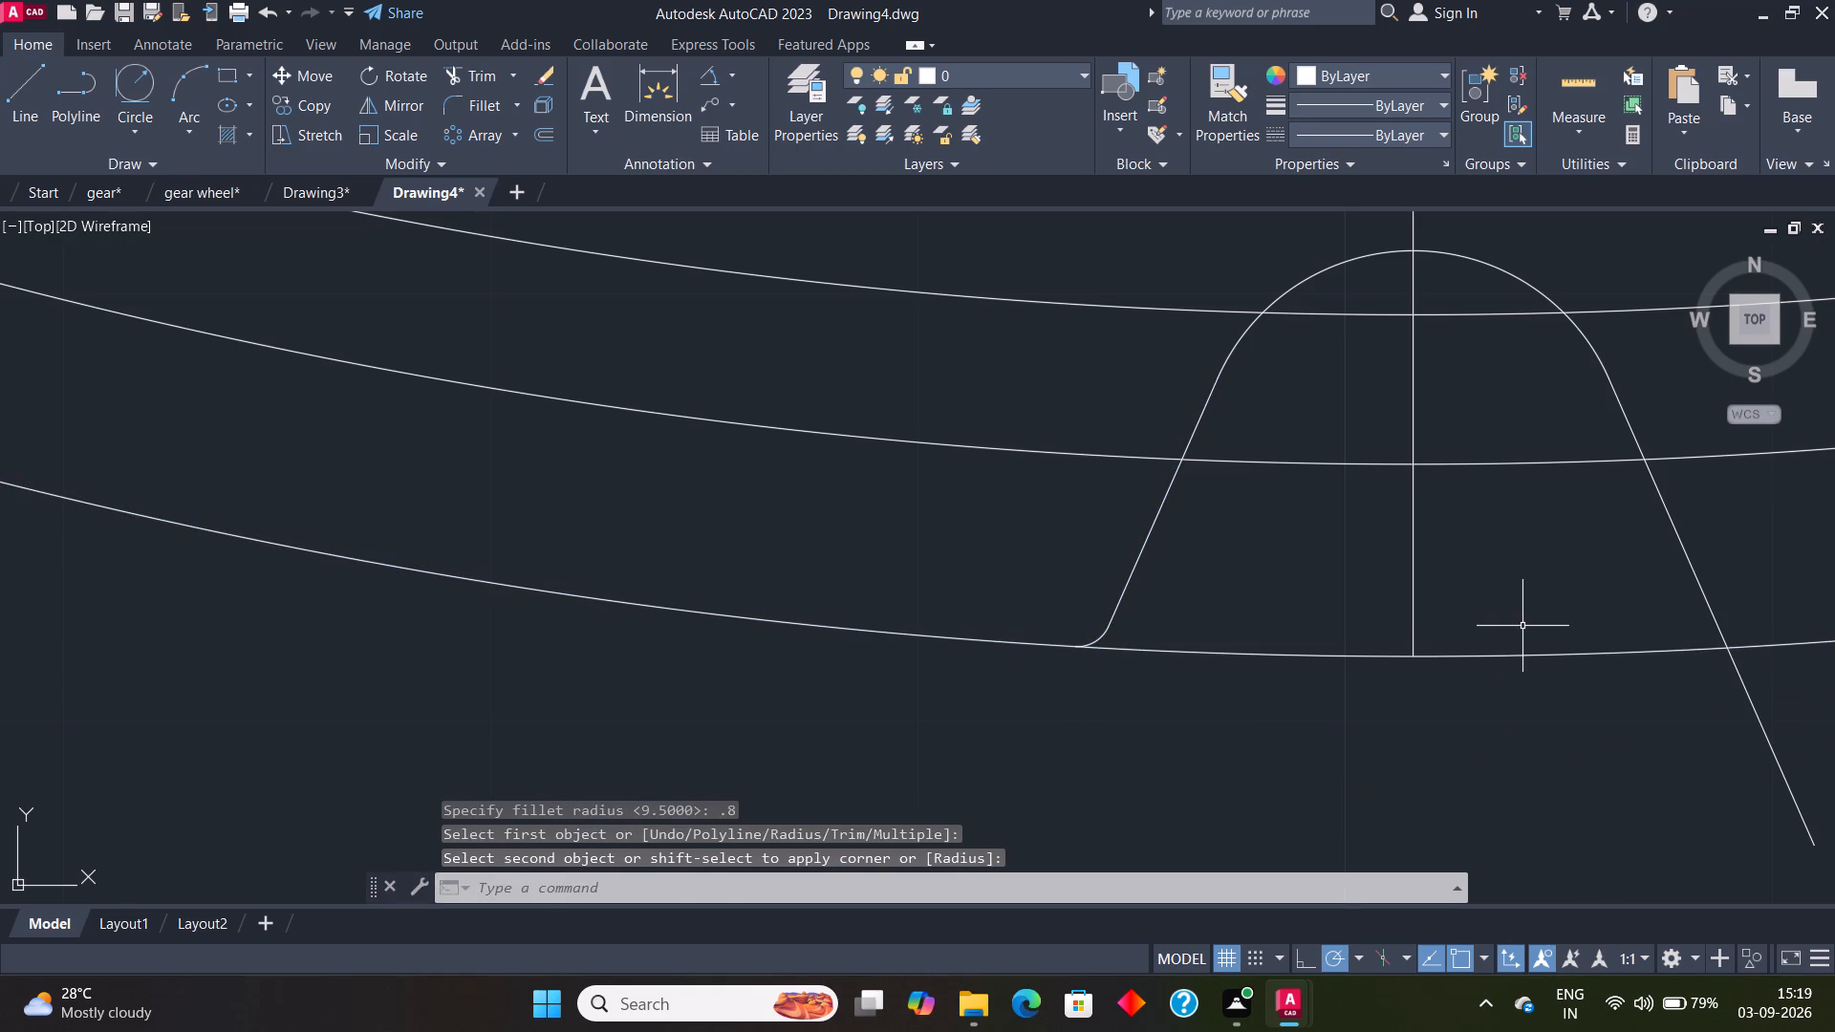
{"action": "key", "text": "space"}
{"action": "left_click", "coordinate": [1710, 612]}
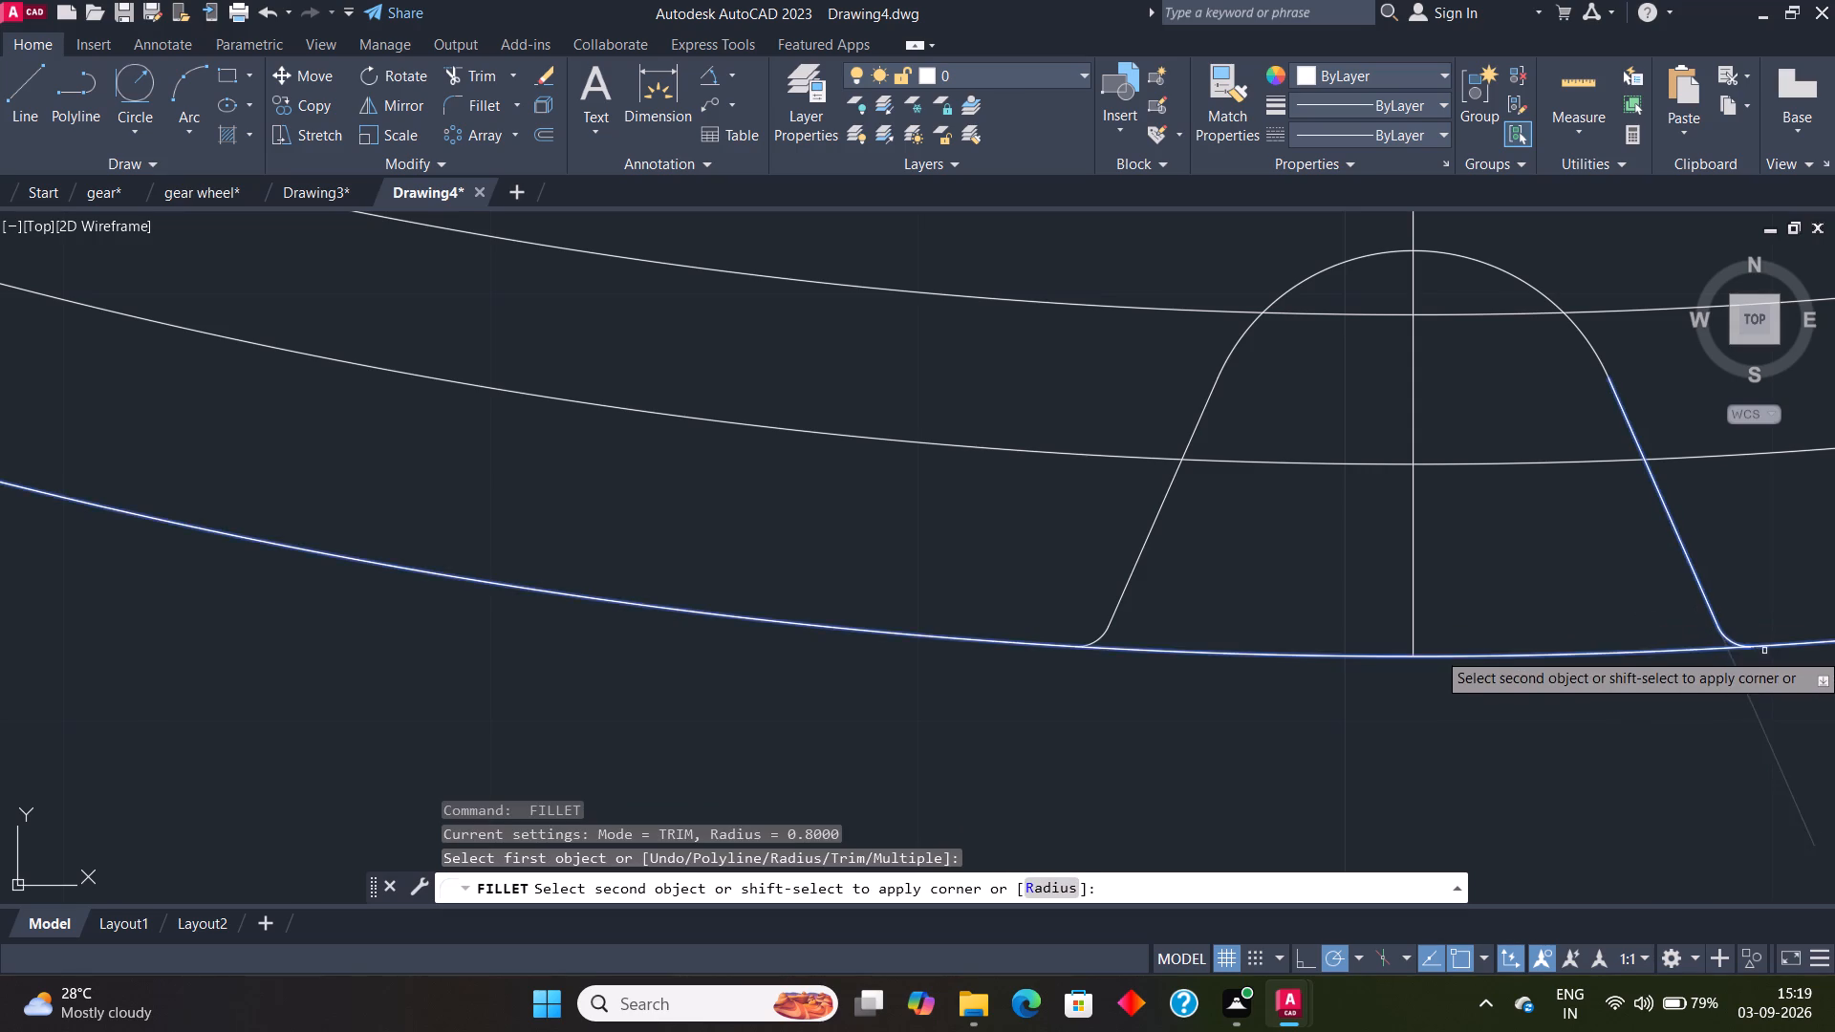
{"action": "left_click", "coordinate": [1763, 647]}
Trim the segments of all three rim circles that lie inside the tooth profile.
{"action": "scroll", "coordinate": [1493, 743], "scroll_direction": "down", "scroll_amount": 1}
{"action": "middle_click_drag", "start_coordinate": [1493, 743], "coordinate": [1313, 771]}
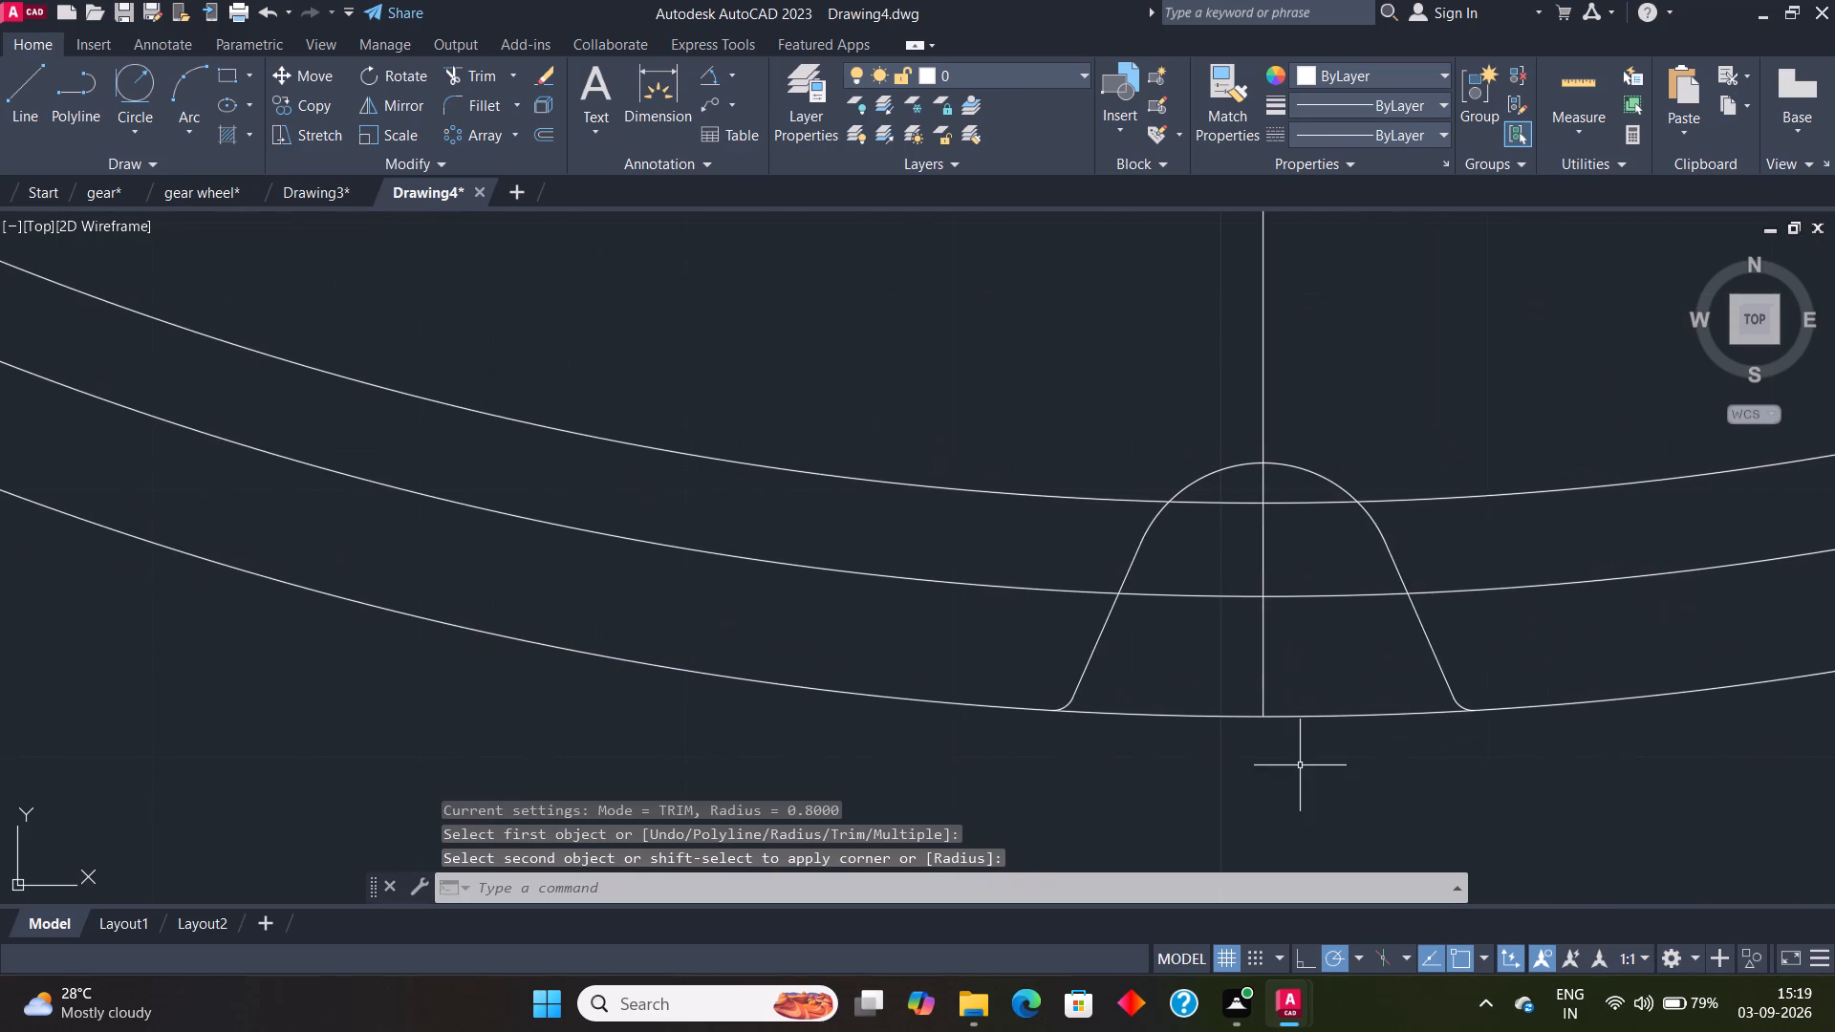
{"action": "key", "text": "Escape"}
{"action": "type", "text": "tr"}
{"action": "key", "text": "Return"}
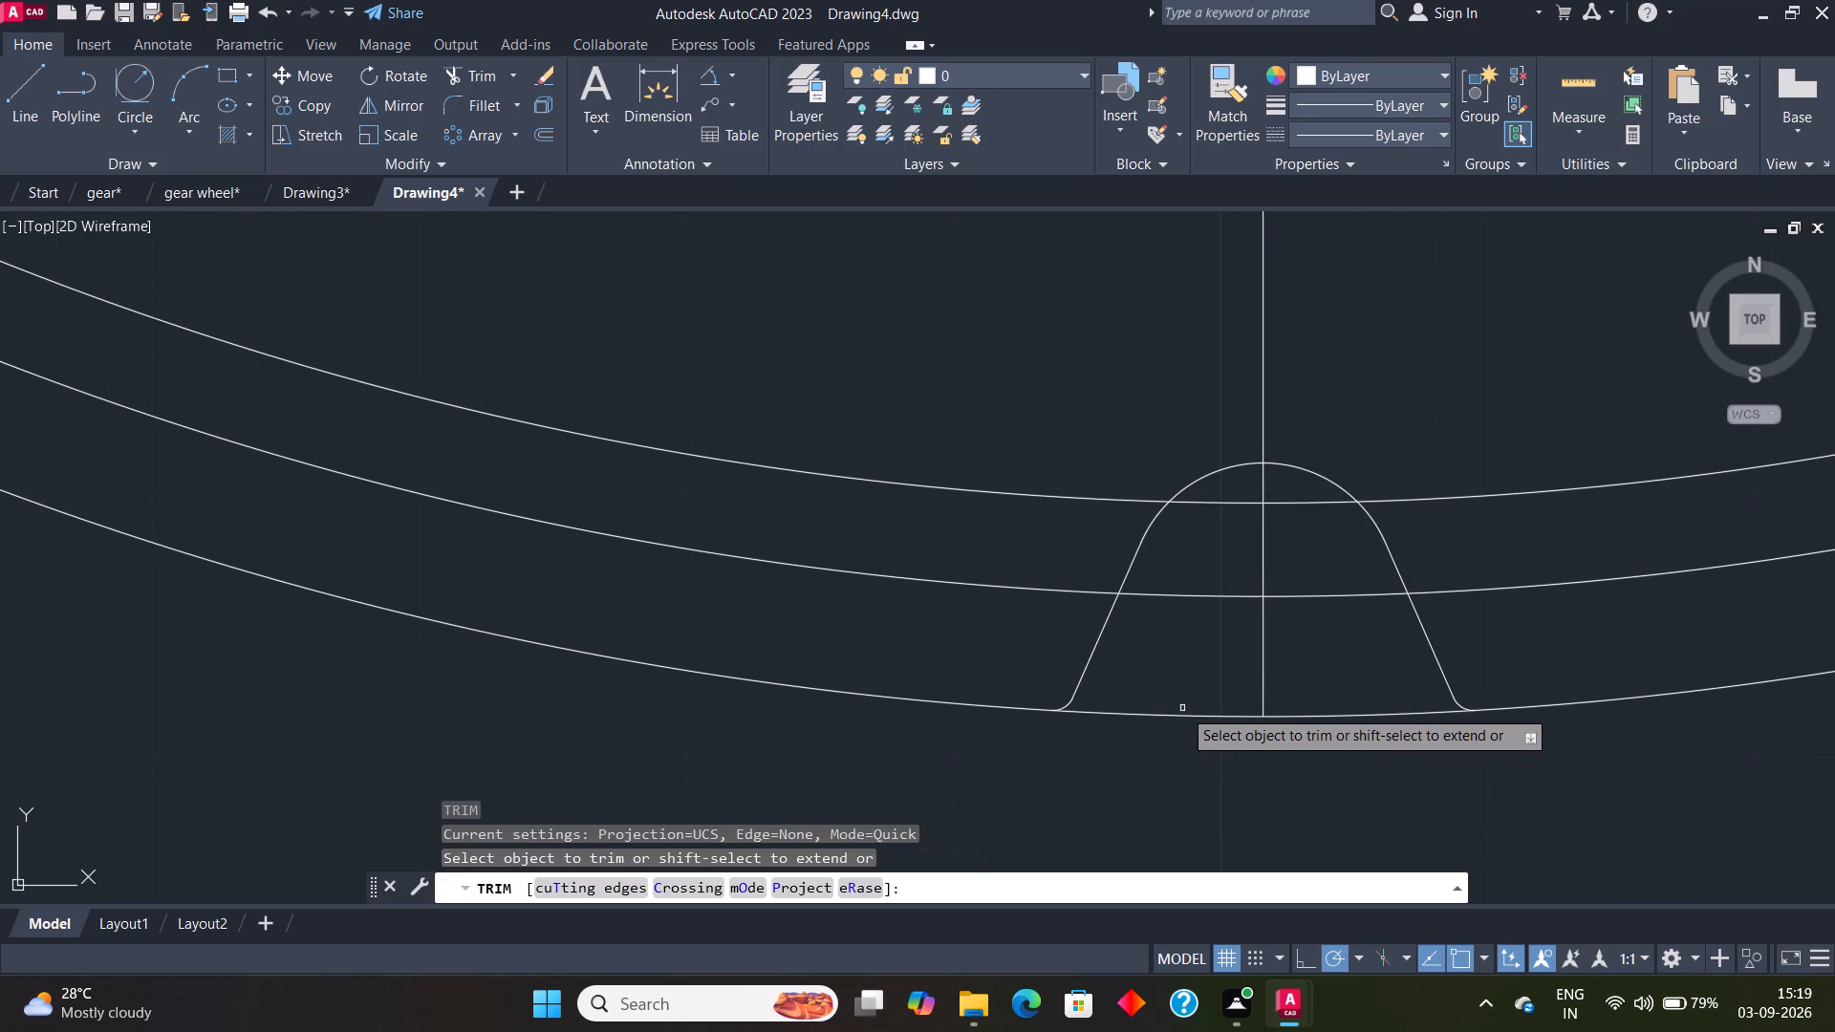
{"action": "left_click", "coordinate": [1178, 714]}
{"action": "left_click", "coordinate": [1294, 715]}
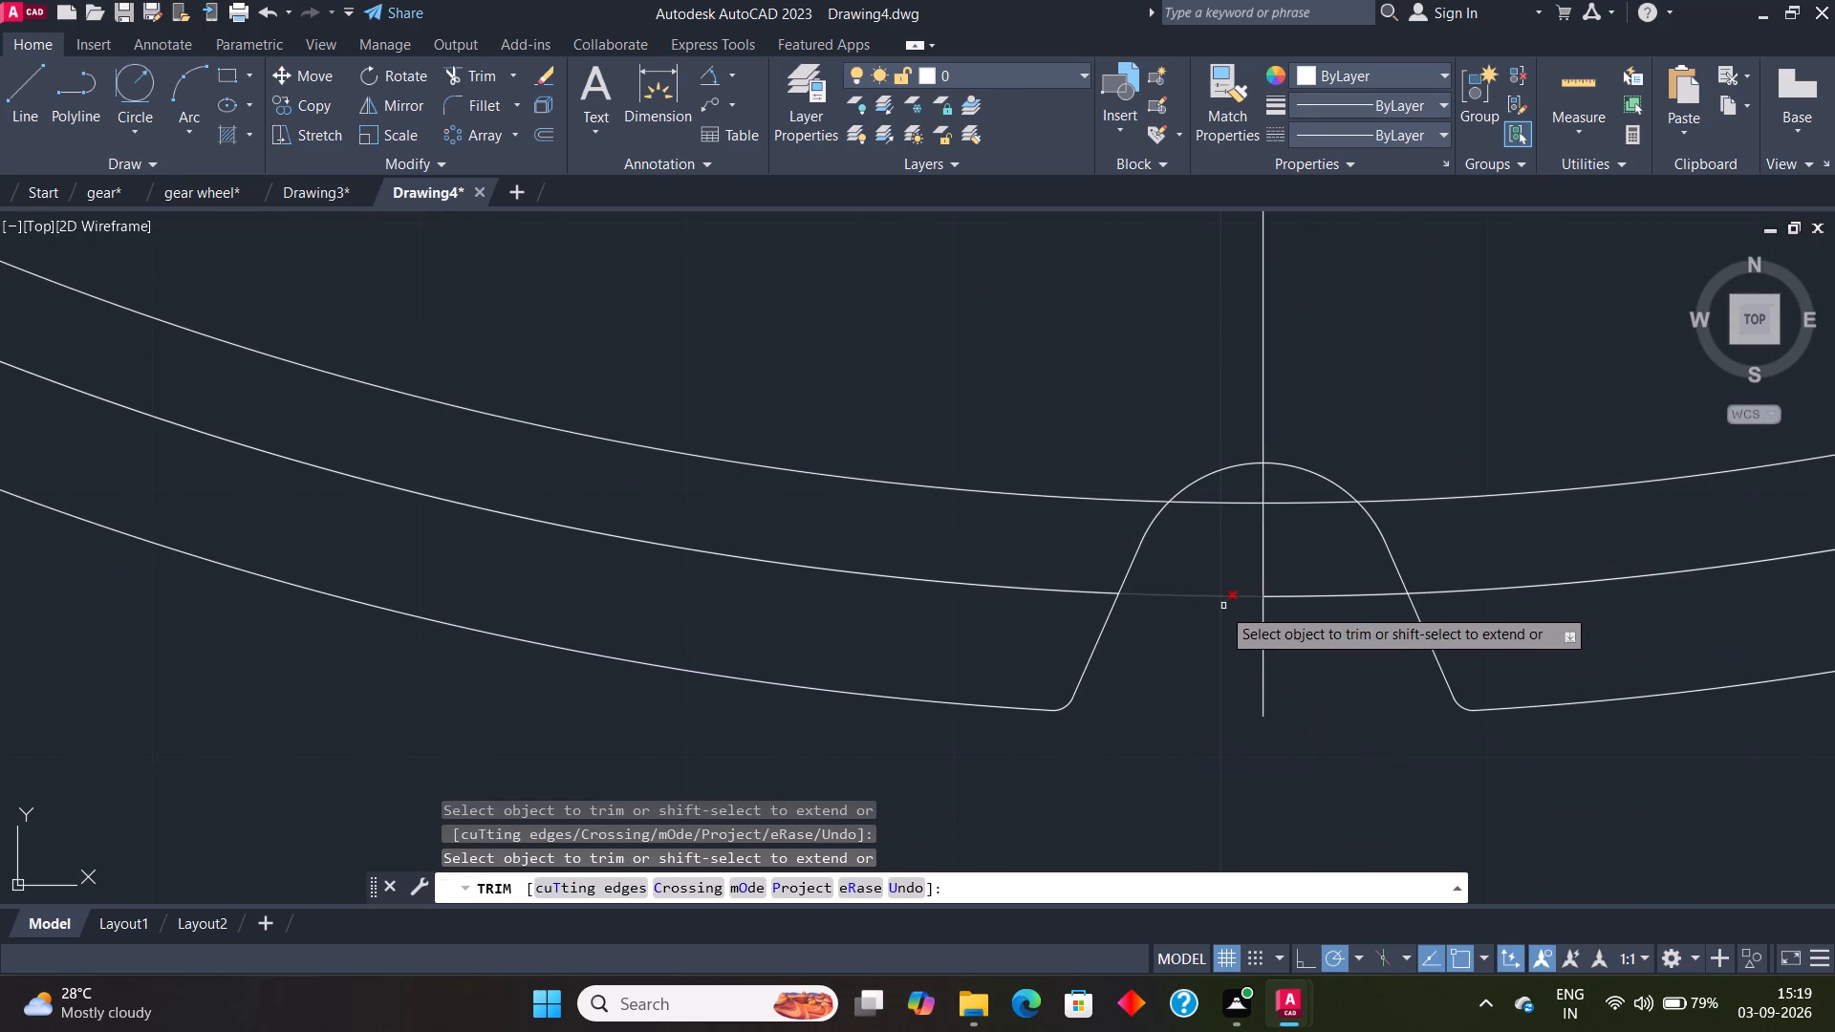
{"action": "left_click", "coordinate": [1178, 598]}
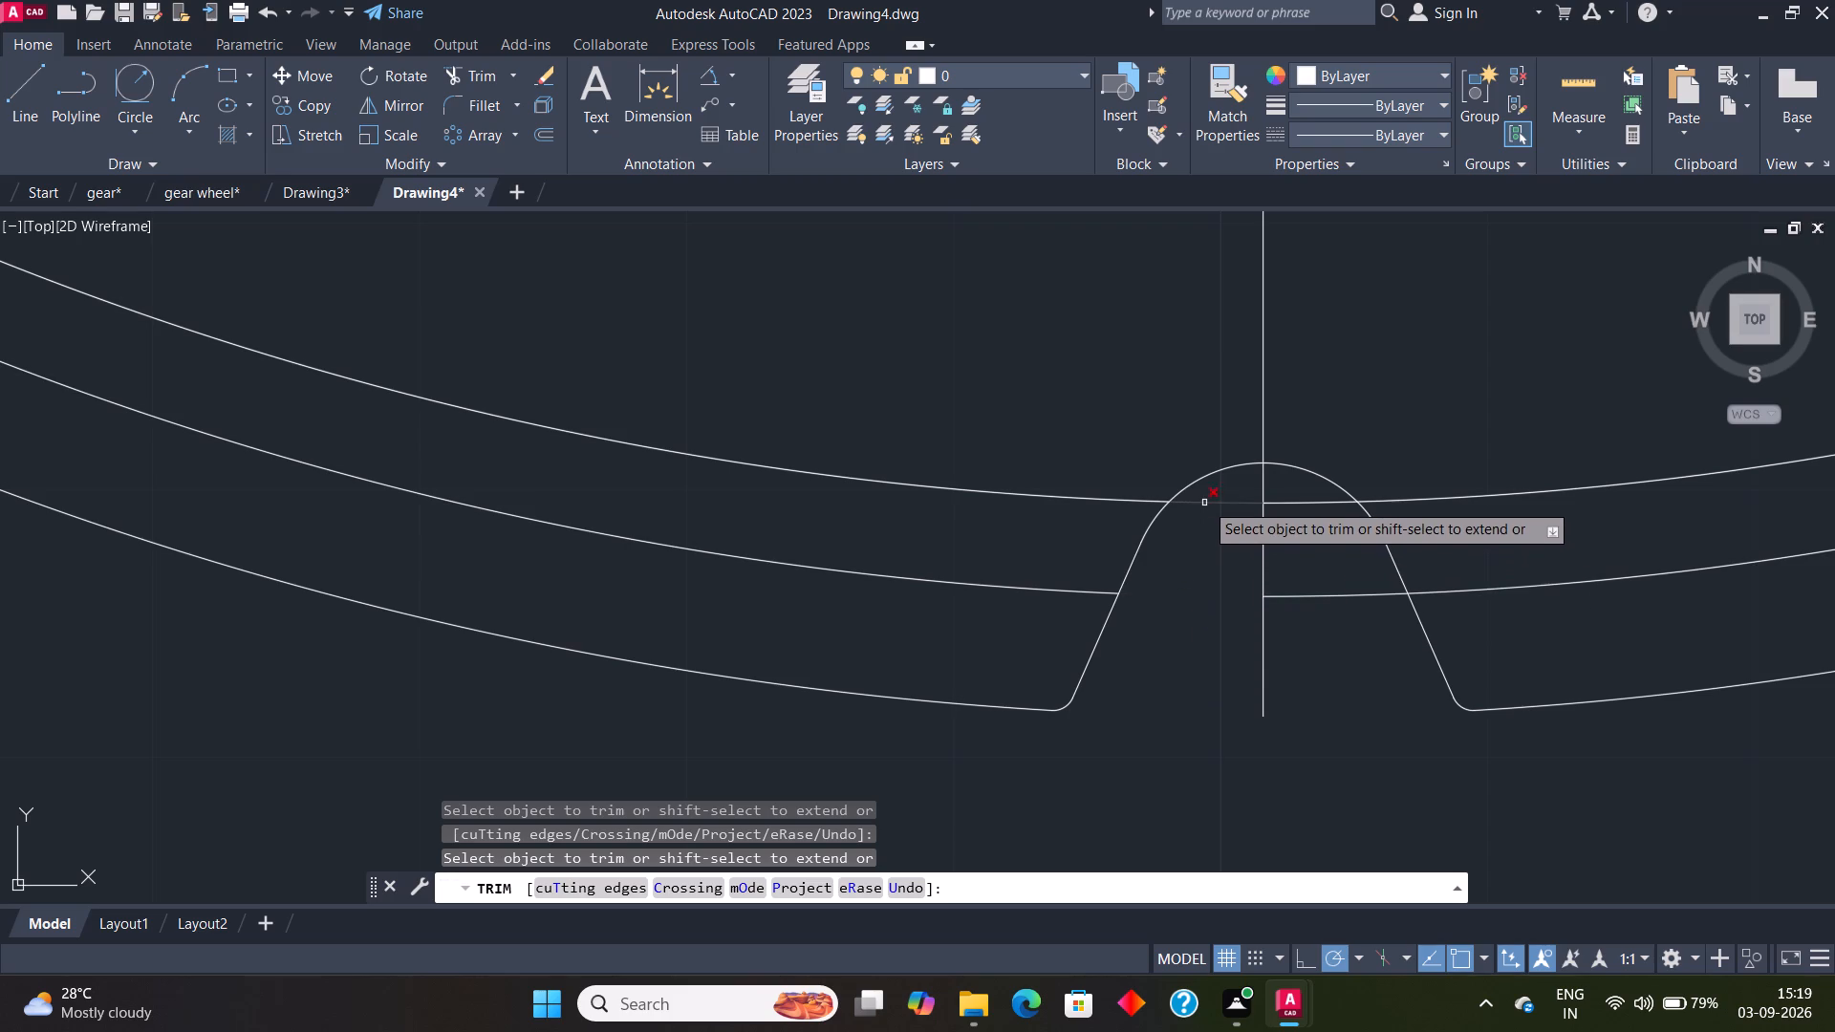
{"action": "left_click", "coordinate": [1204, 500]}
{"action": "left_click", "coordinate": [1297, 502]}
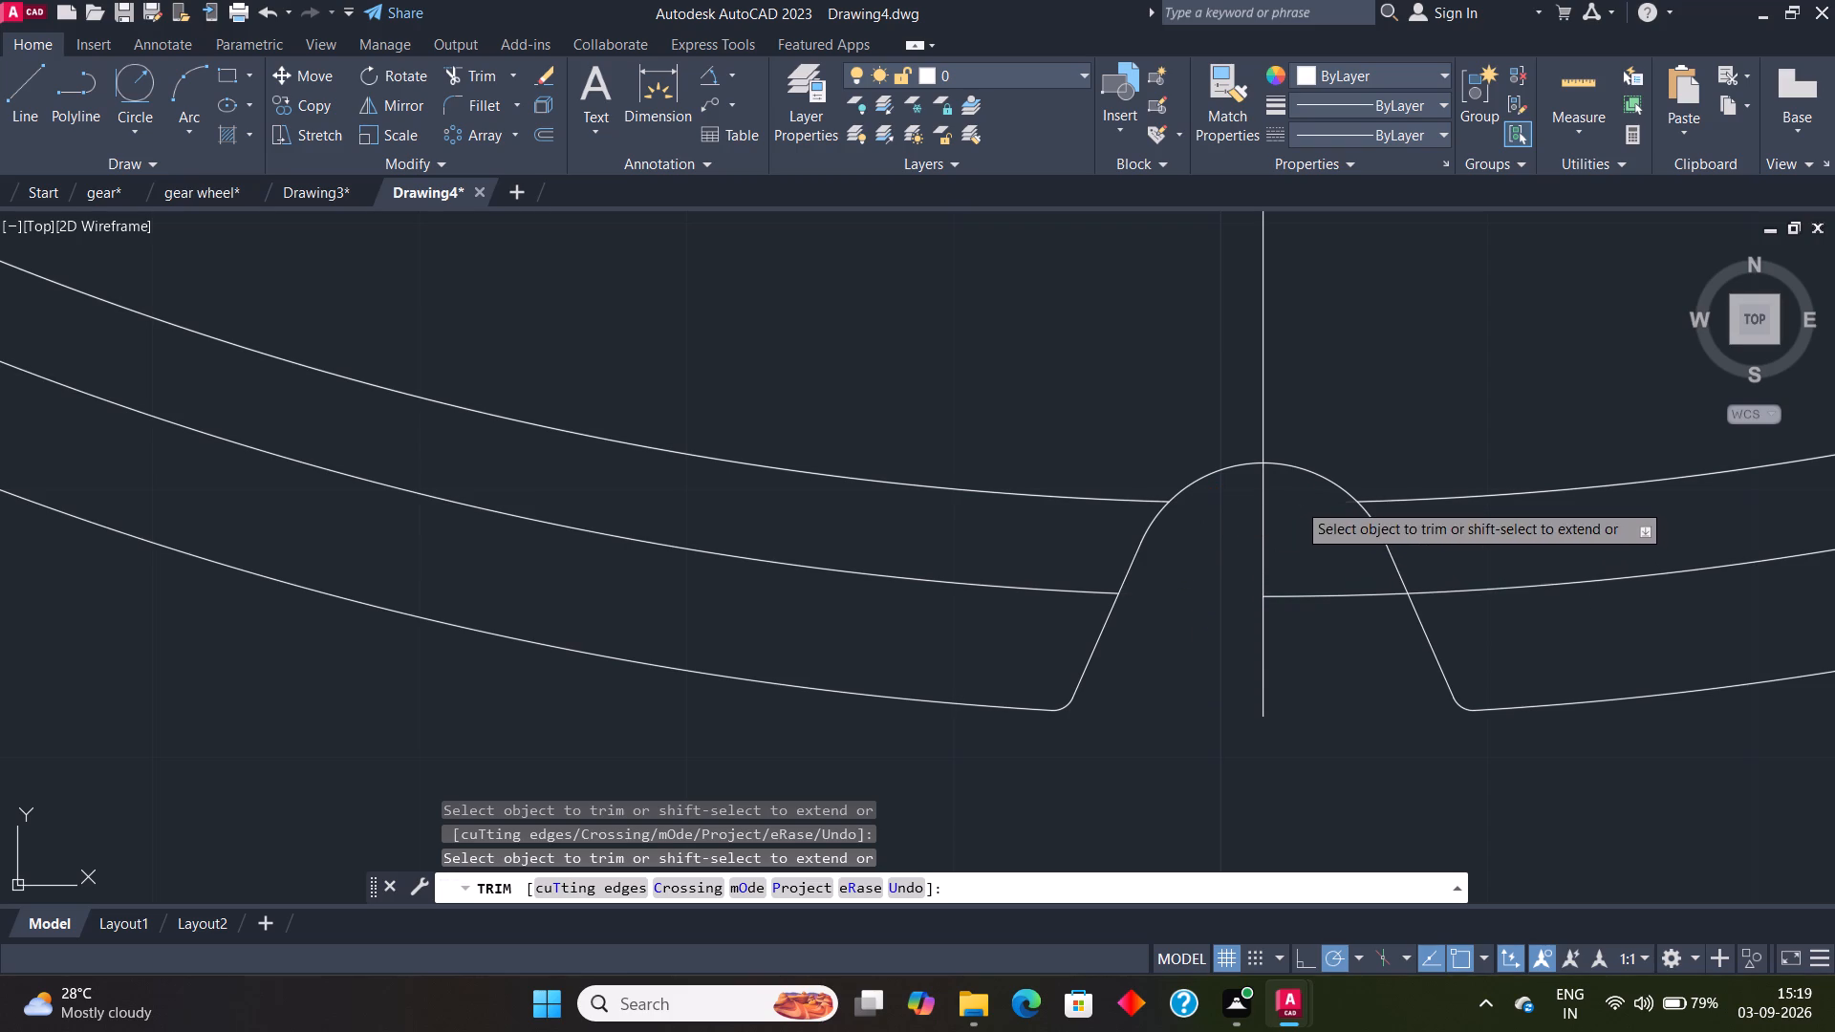
{"action": "left_click", "coordinate": [1326, 597]}
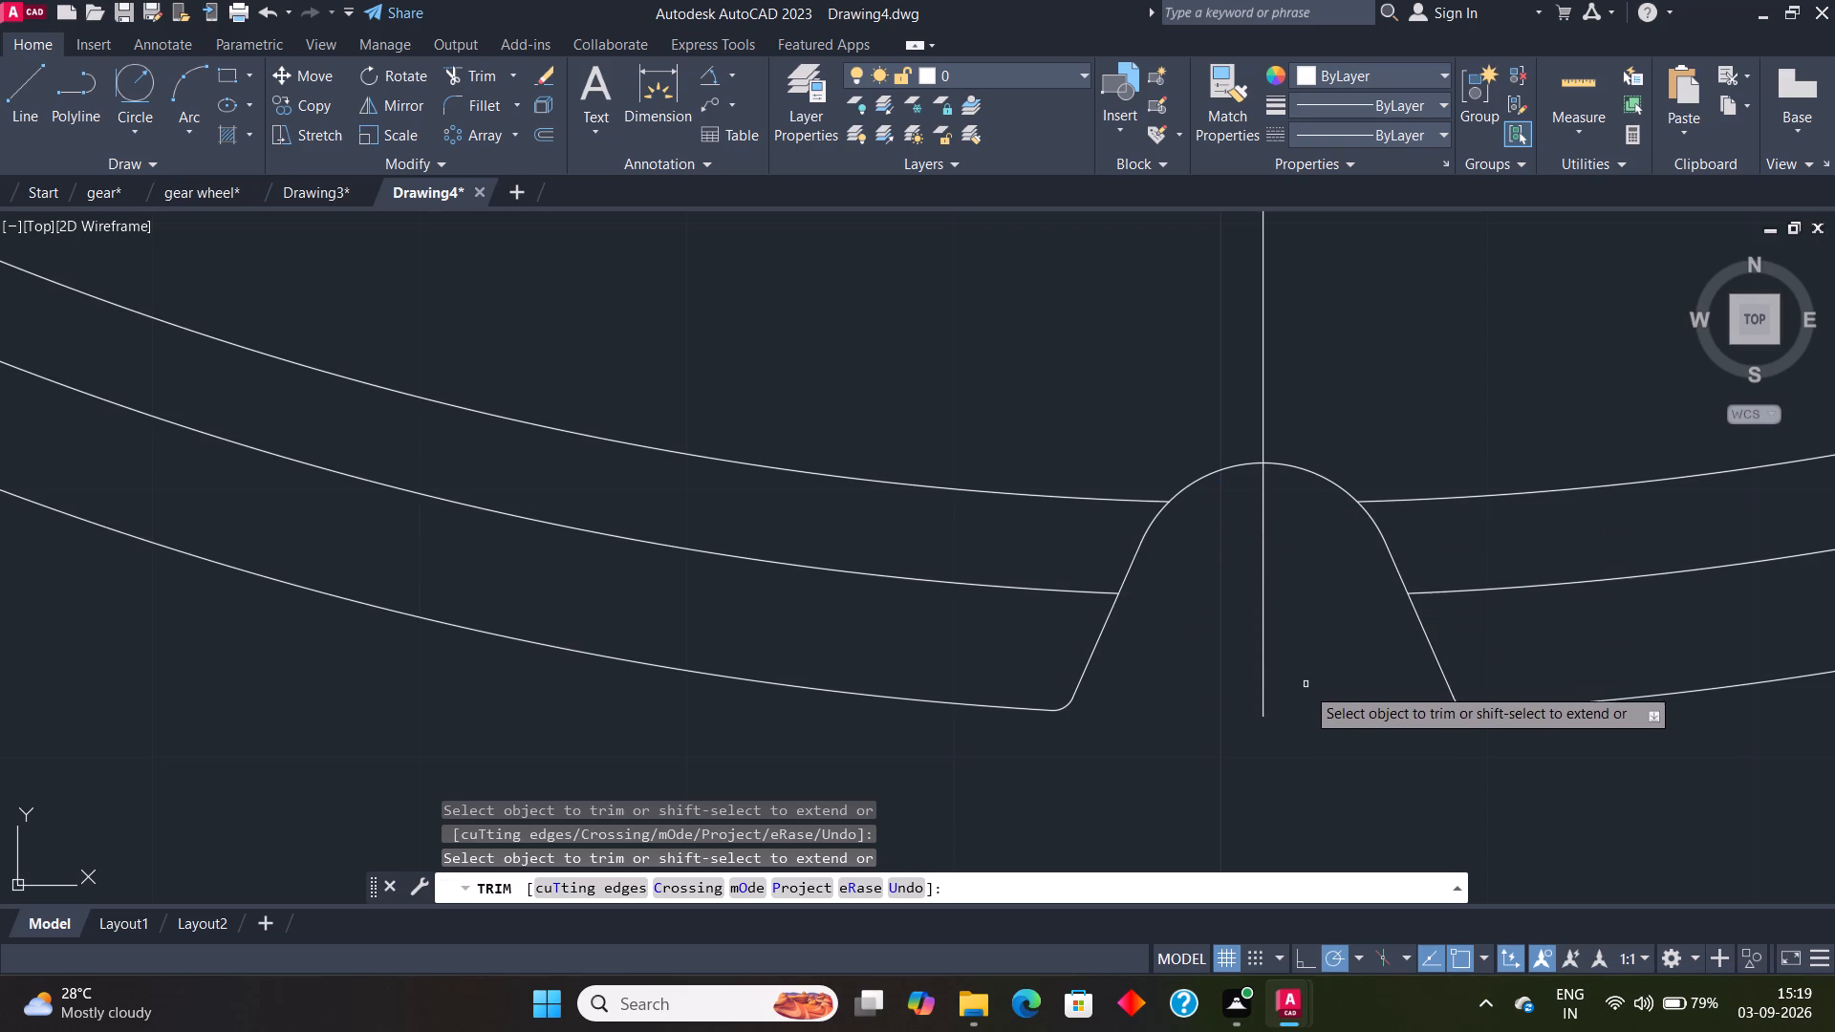
{"action": "key", "text": "Escape"}
Join the tooth profile's top arc, two slanted lines and two fillets into one polyline.
{"action": "left_click", "coordinate": [893, 383]}
{"action": "left_click", "coordinate": [1662, 808]}
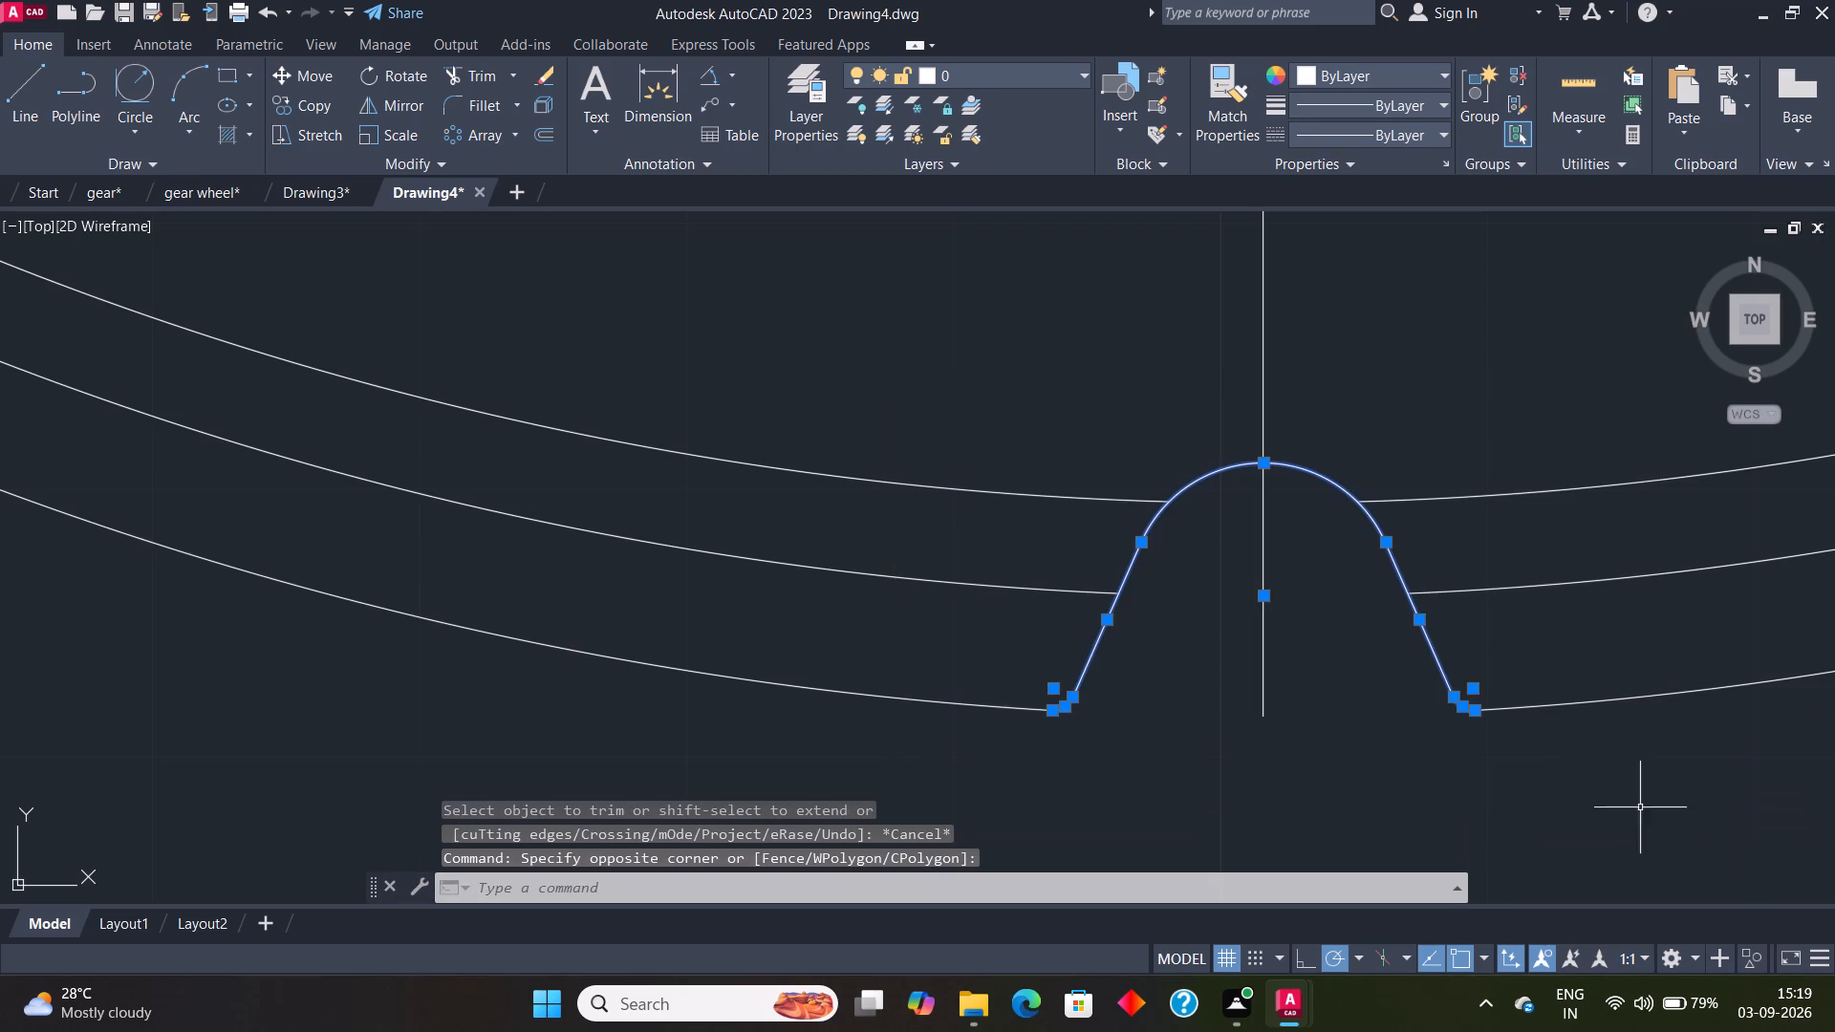
{"action": "key", "text": "j"}
{"action": "key", "text": "Return"}
Start a polar array of the joined tooth profile about the gear wheel's centre.
{"action": "left_click_drag", "start_coordinate": [825, 341], "coordinate": [942, 383]}
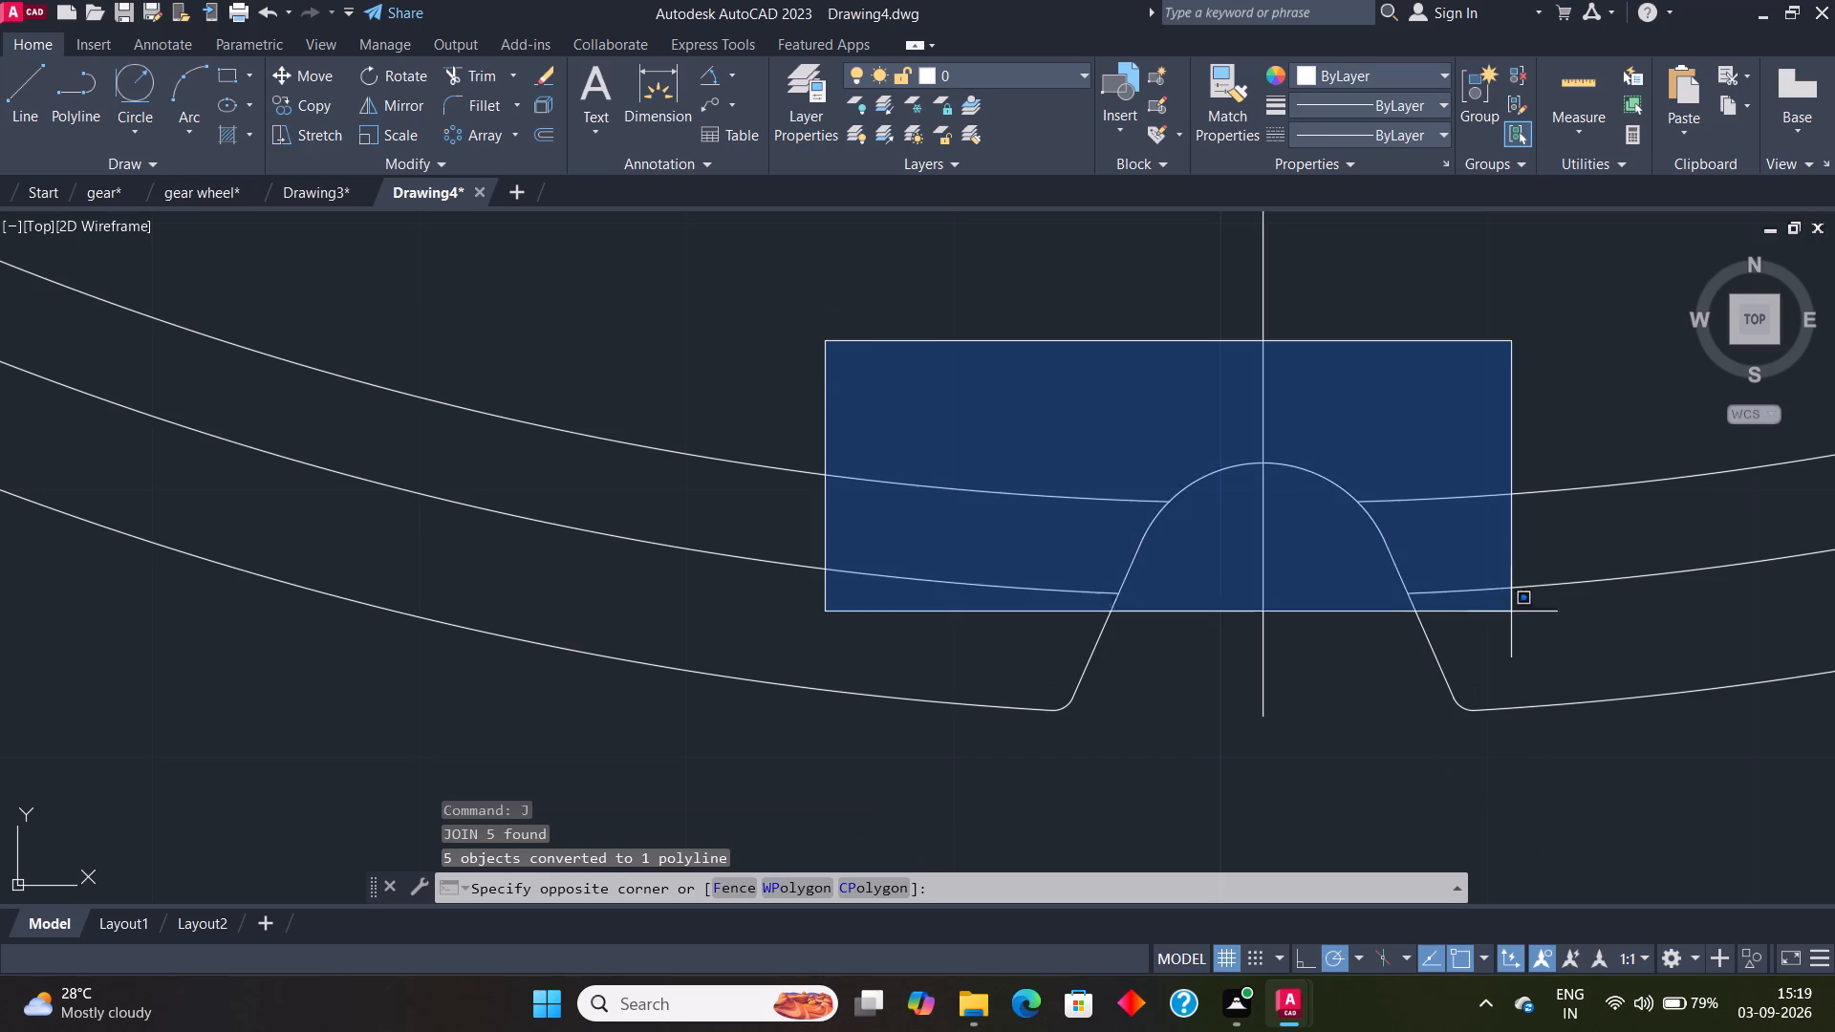
{"action": "left_click", "coordinate": [1668, 809]}
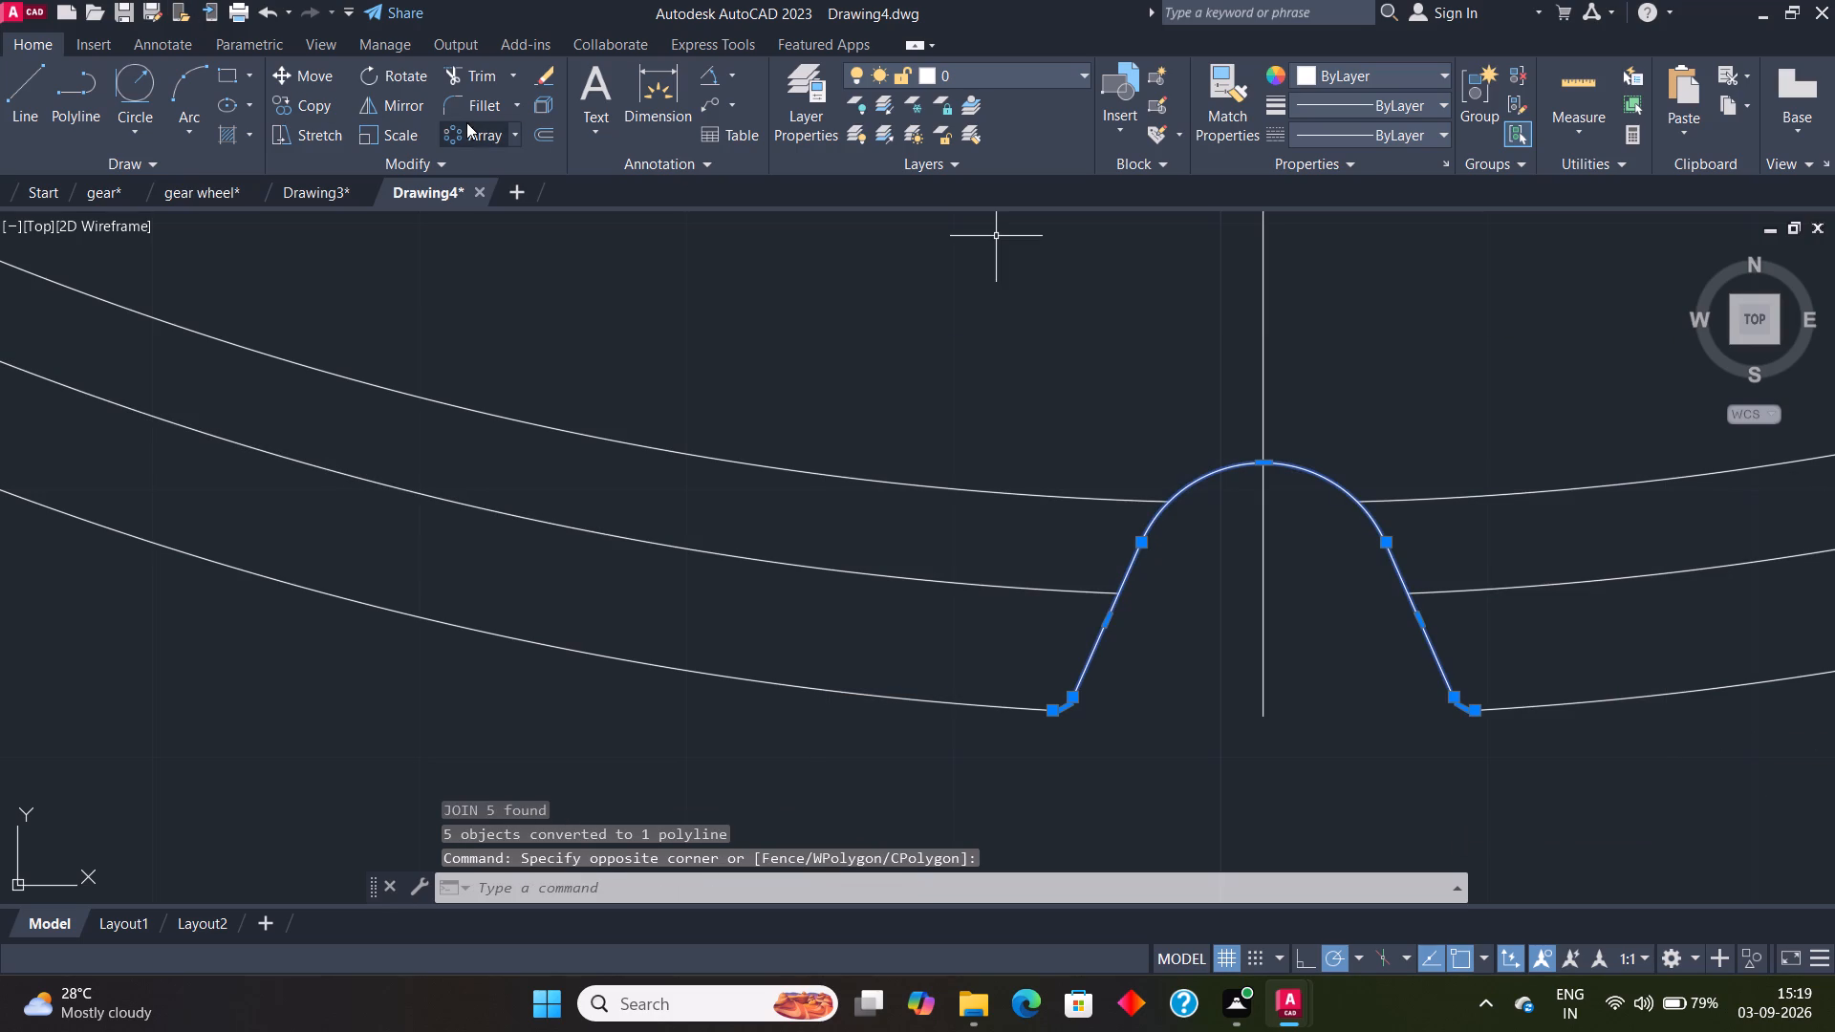
{"action": "left_click", "coordinate": [465, 140]}
{"action": "scroll", "coordinate": [1222, 441], "scroll_direction": "down", "scroll_amount": 2}
{"action": "middle_click_drag", "start_coordinate": [1481, 325], "coordinate": [1144, 716]}
{"action": "scroll", "coordinate": [1010, 524], "scroll_direction": "down", "scroll_amount": 2}
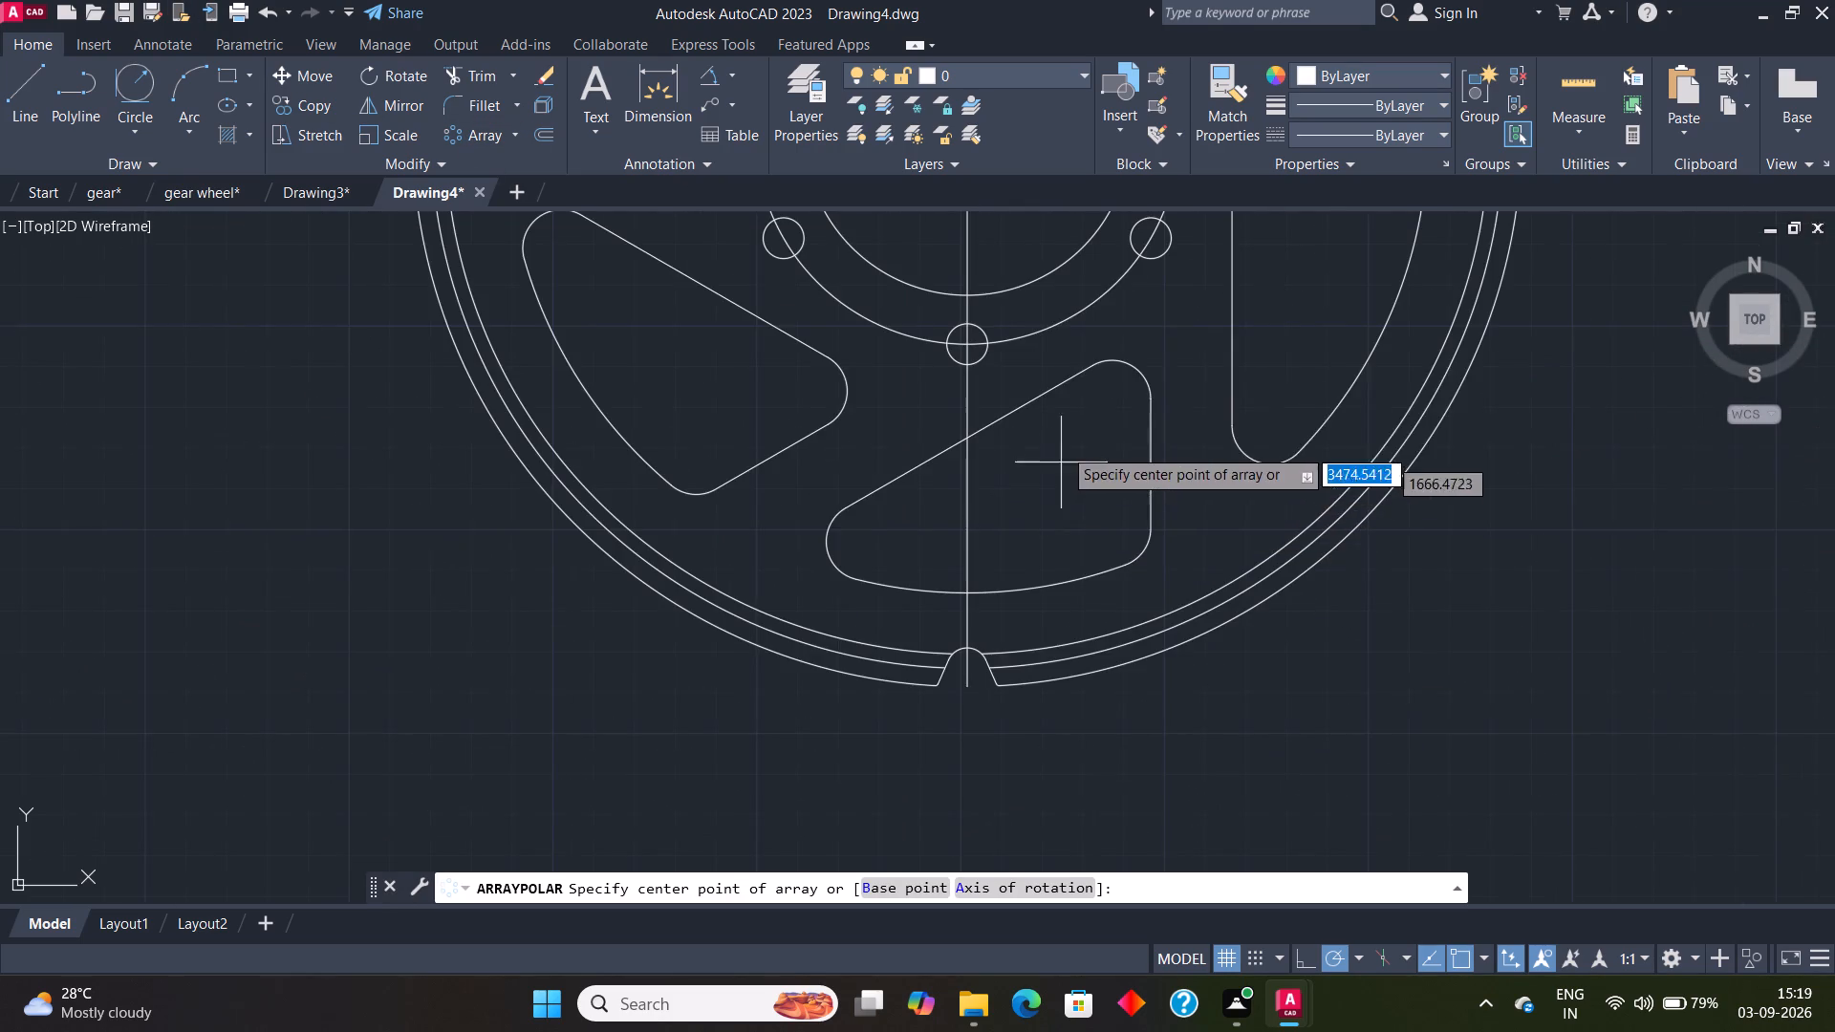
{"action": "middle_click_drag", "start_coordinate": [1046, 375], "coordinate": [1018, 502]}
{"action": "left_click", "coordinate": [939, 262]}
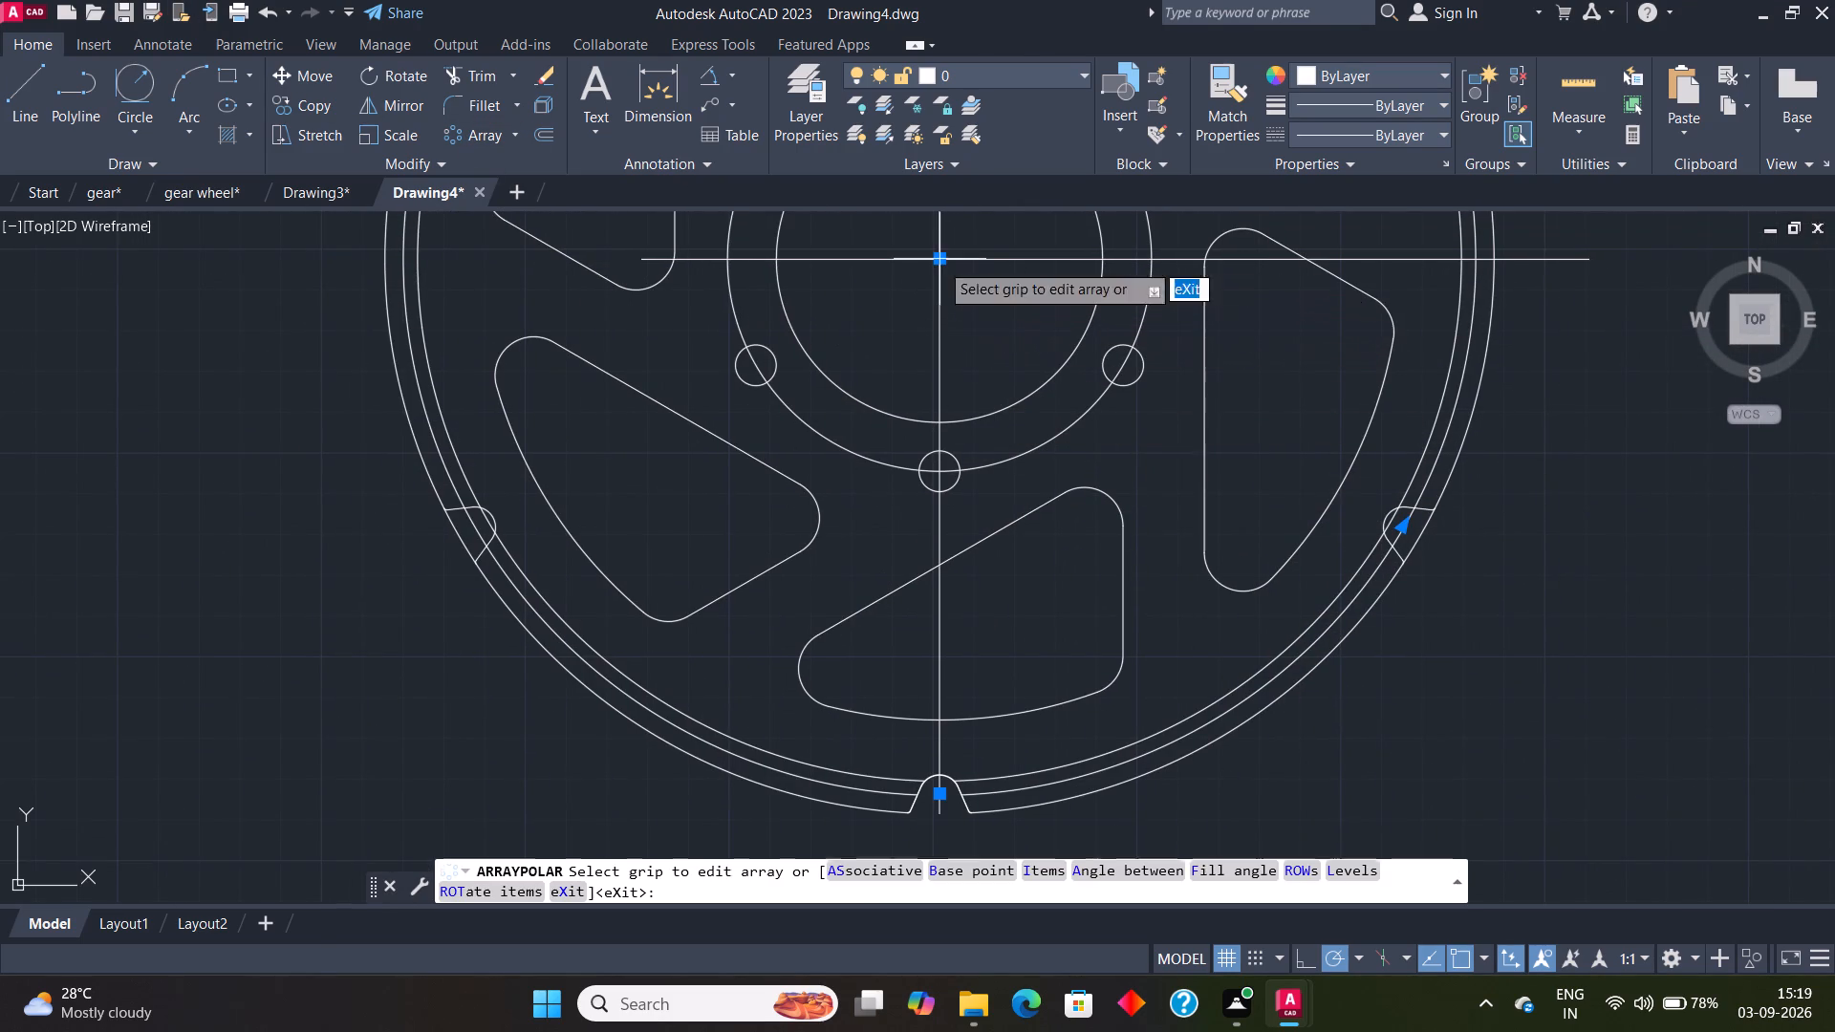
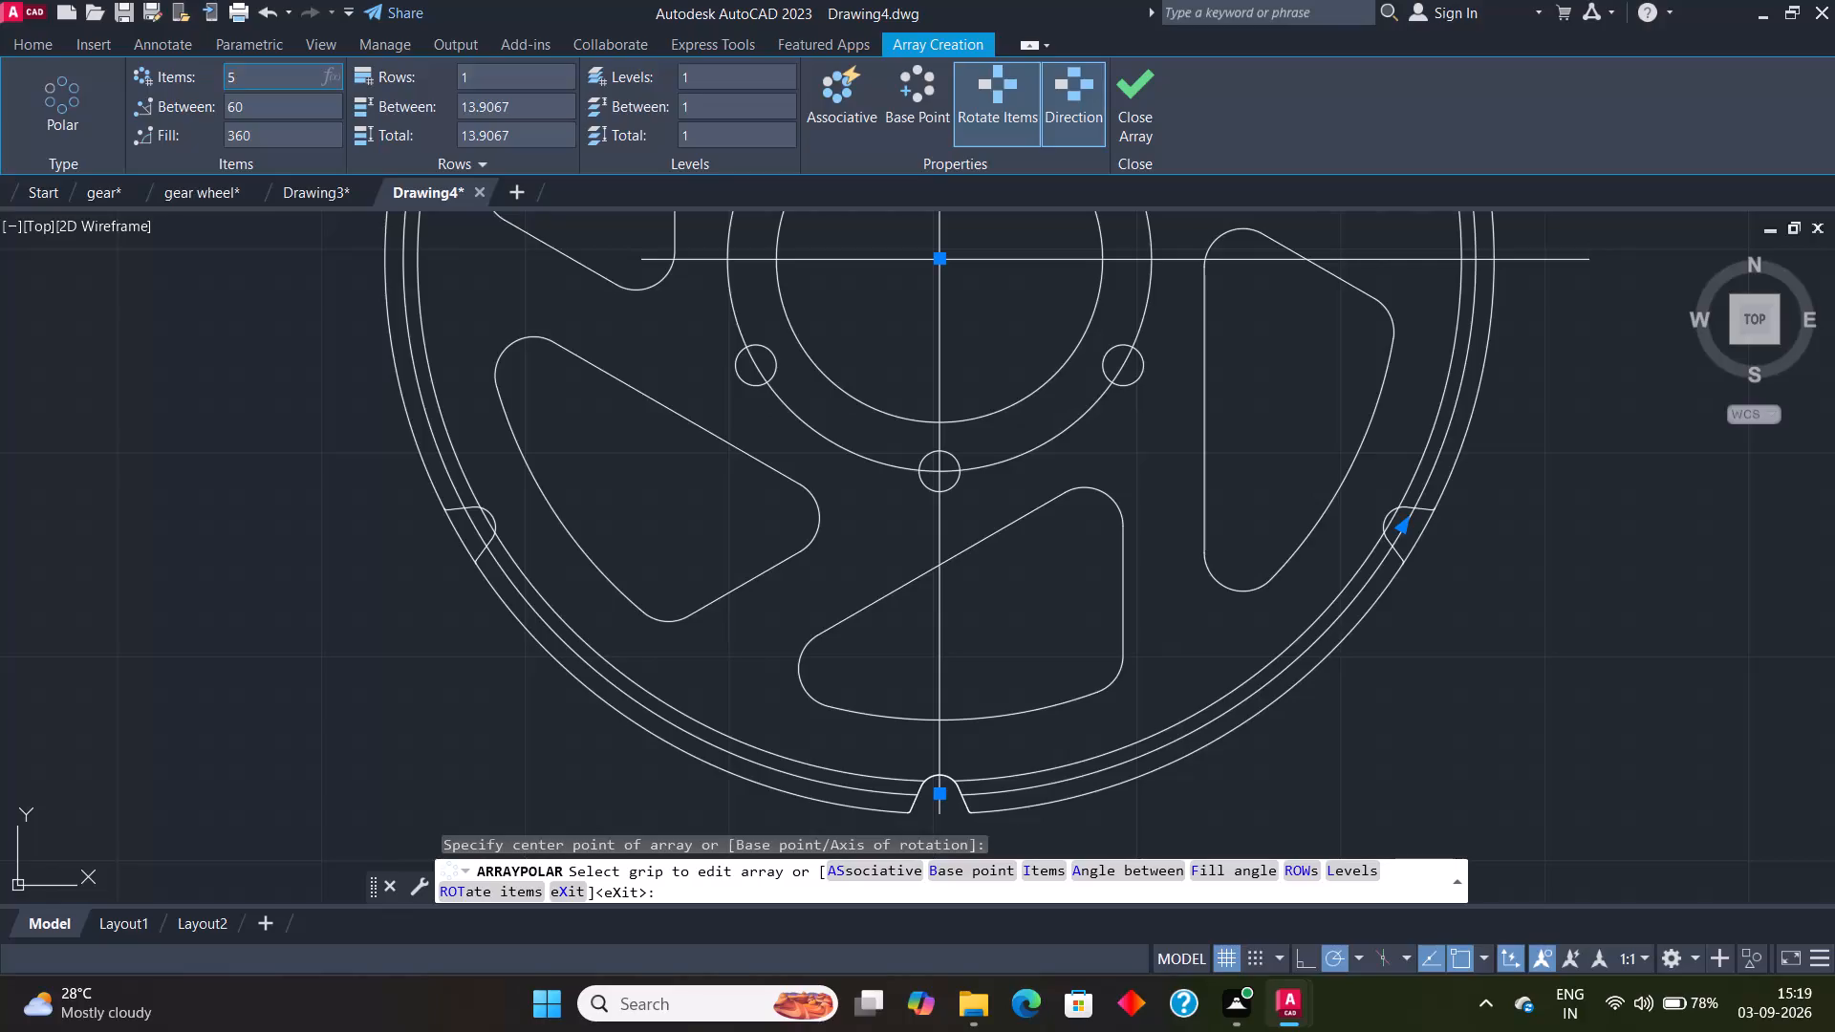
Set the tooth profile's polar array to 54 items and finish the array.
{"action": "key", "text": "7"}
{"action": "key", "text": "BackSpace"}
{"action": "key", "text": "4"}
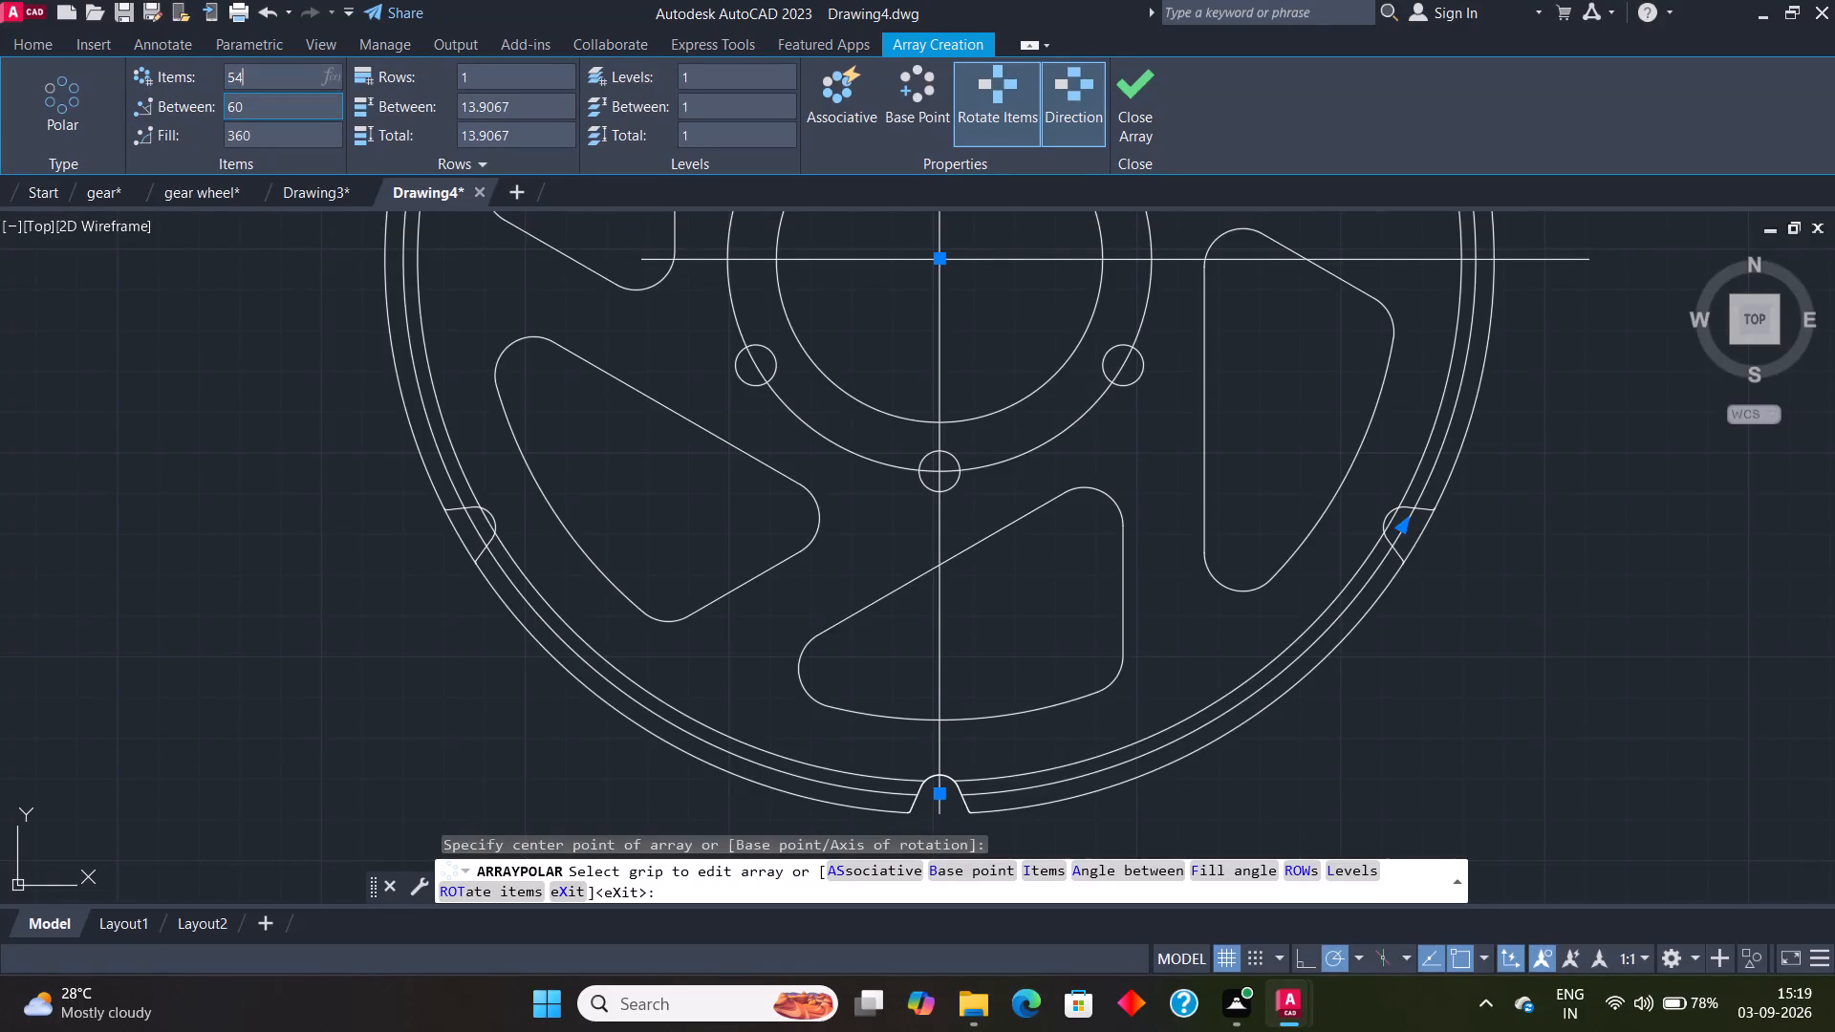
{"action": "left_click", "coordinate": [260, 111]}
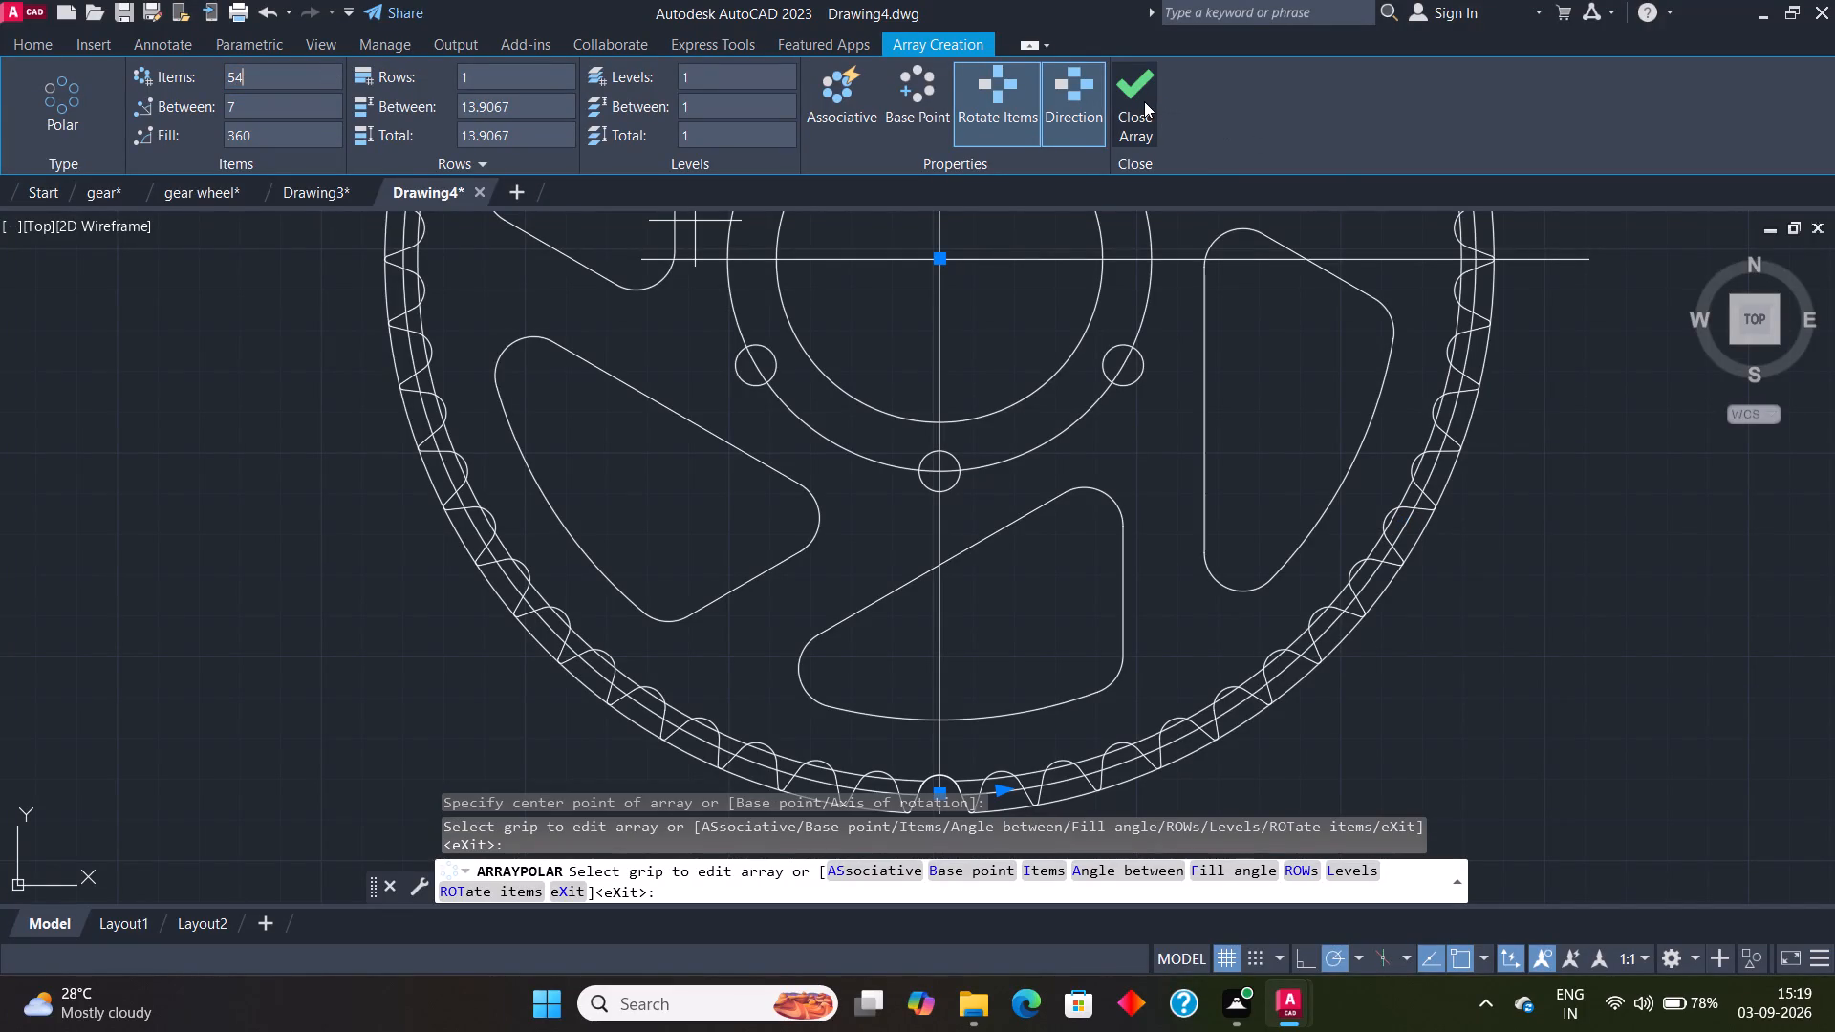
{"action": "left_click", "coordinate": [1144, 101]}
Trim the outermost and innermost rim circle segments inside the first two tooth gaps clockwise from the bottom one.
{"action": "middle_click_drag", "start_coordinate": [1600, 529], "coordinate": [1368, 405]}
{"action": "scroll", "coordinate": [1358, 404], "scroll_direction": "down", "scroll_amount": 1}
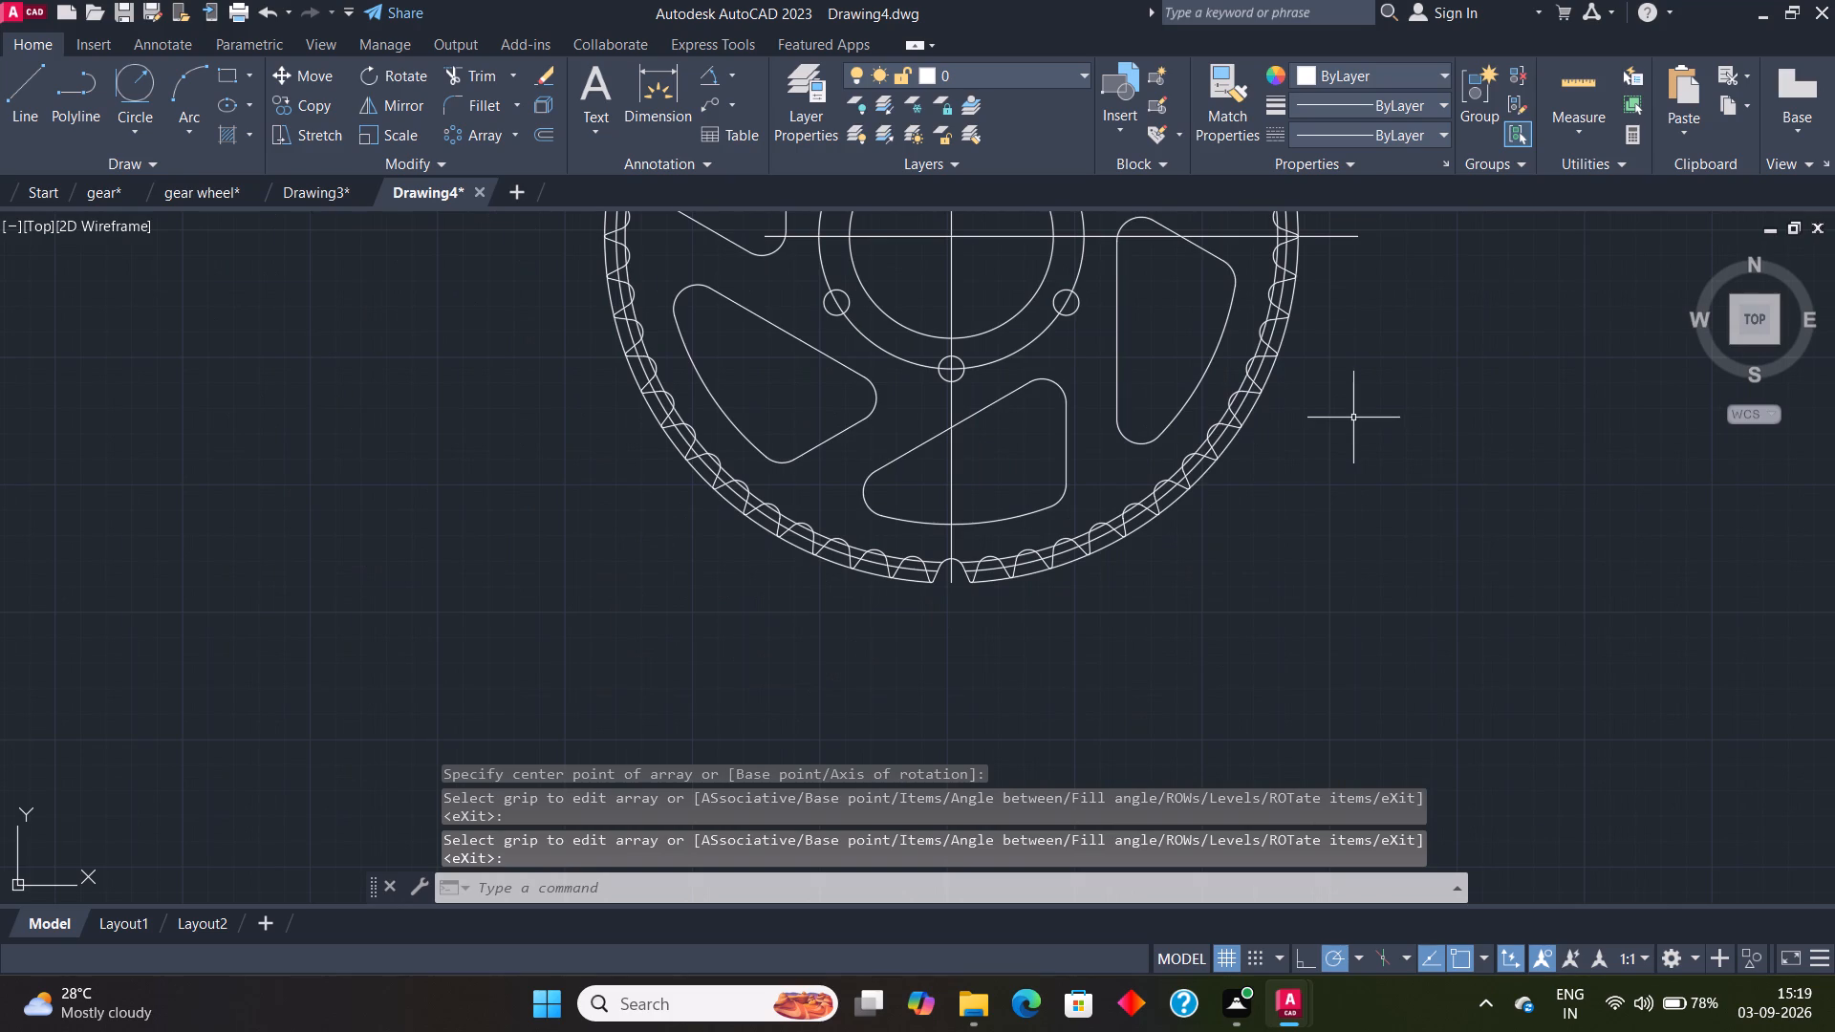
{"action": "scroll", "coordinate": [938, 568], "scroll_direction": "up", "scroll_amount": 1}
{"action": "key", "text": "Escape"}
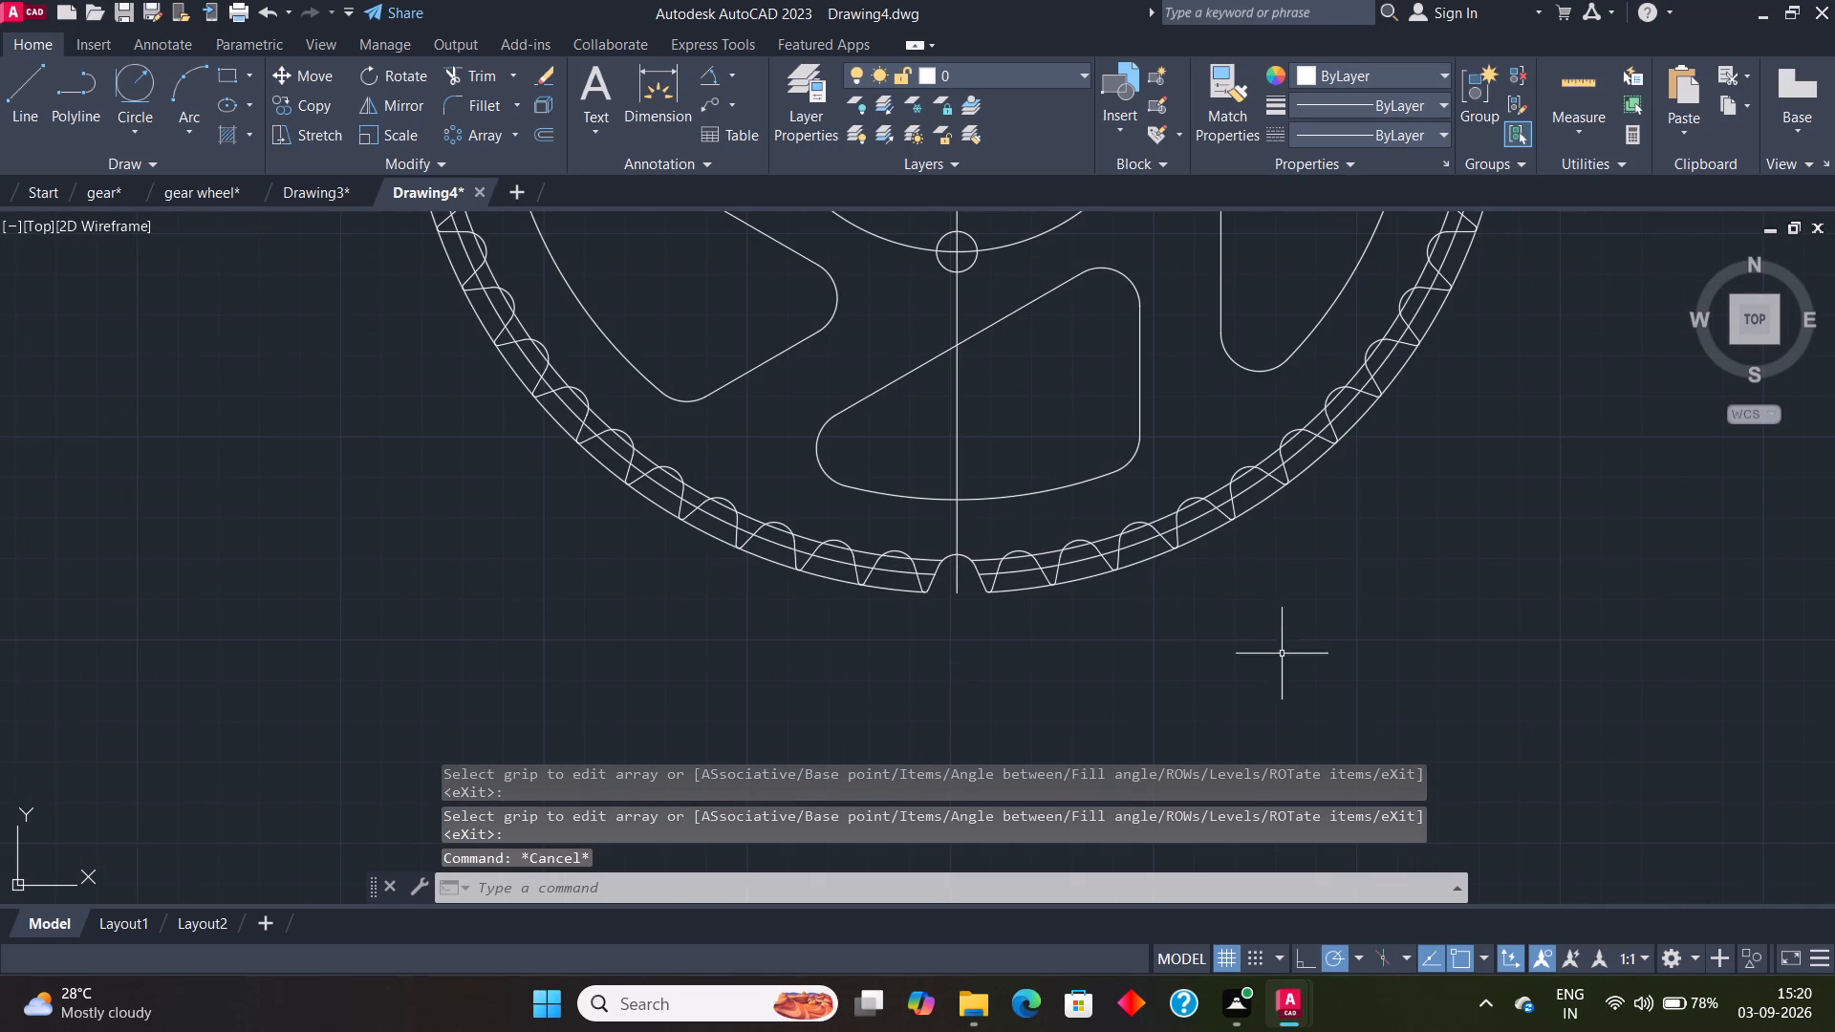
{"action": "type", "text": "tr"}
{"action": "key", "text": "Return"}
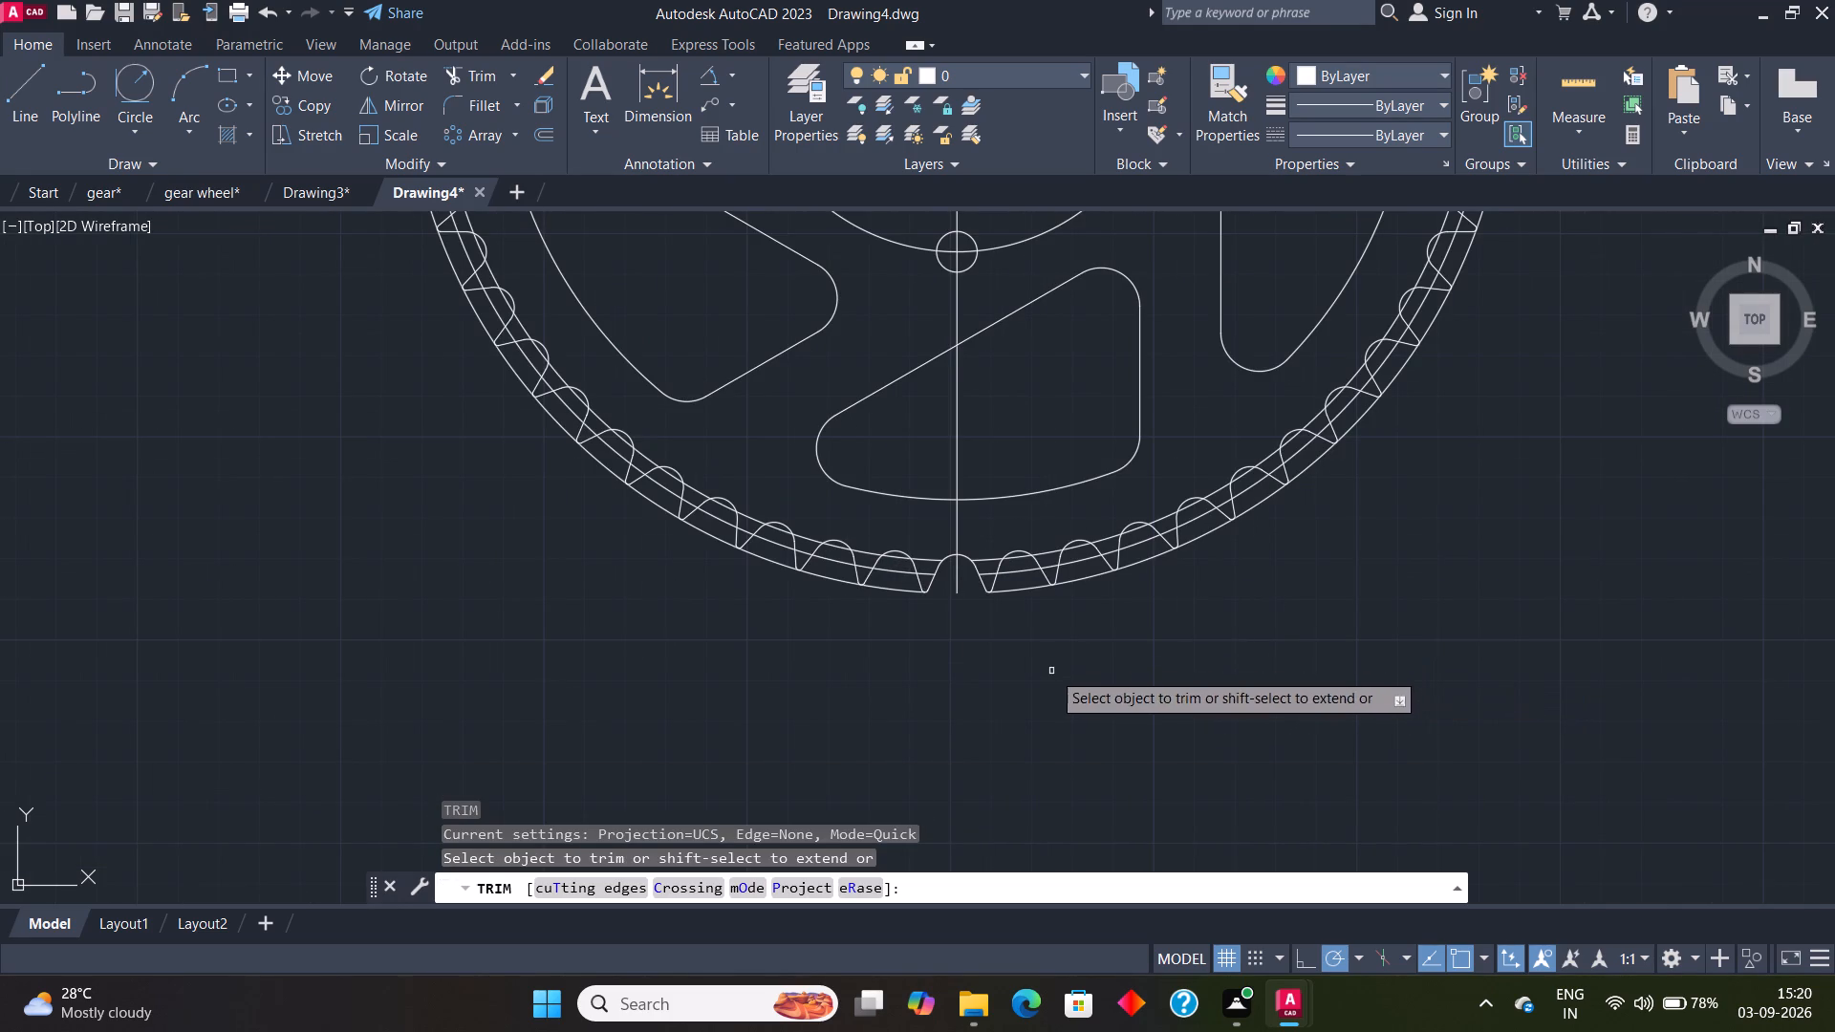
{"action": "scroll", "coordinate": [795, 631], "scroll_direction": "up", "scroll_amount": 1}
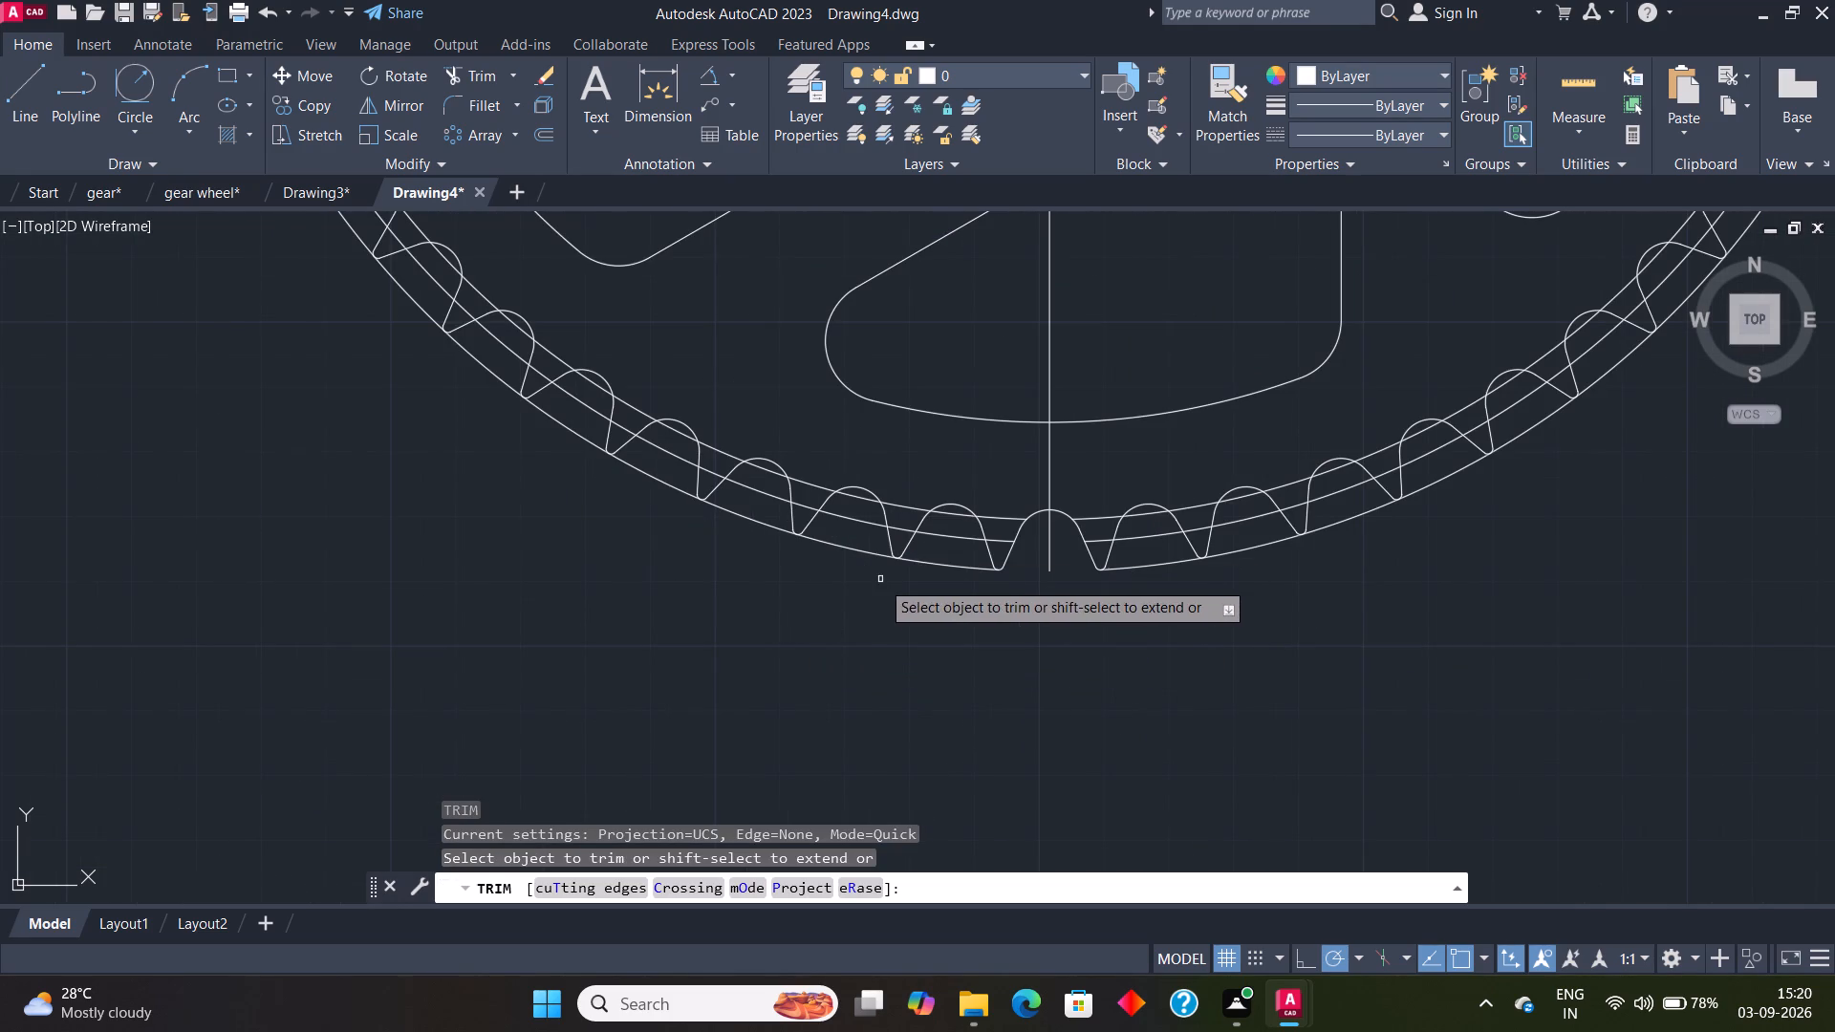
{"action": "left_click", "coordinate": [935, 569]}
{"action": "left_click", "coordinate": [934, 564]}
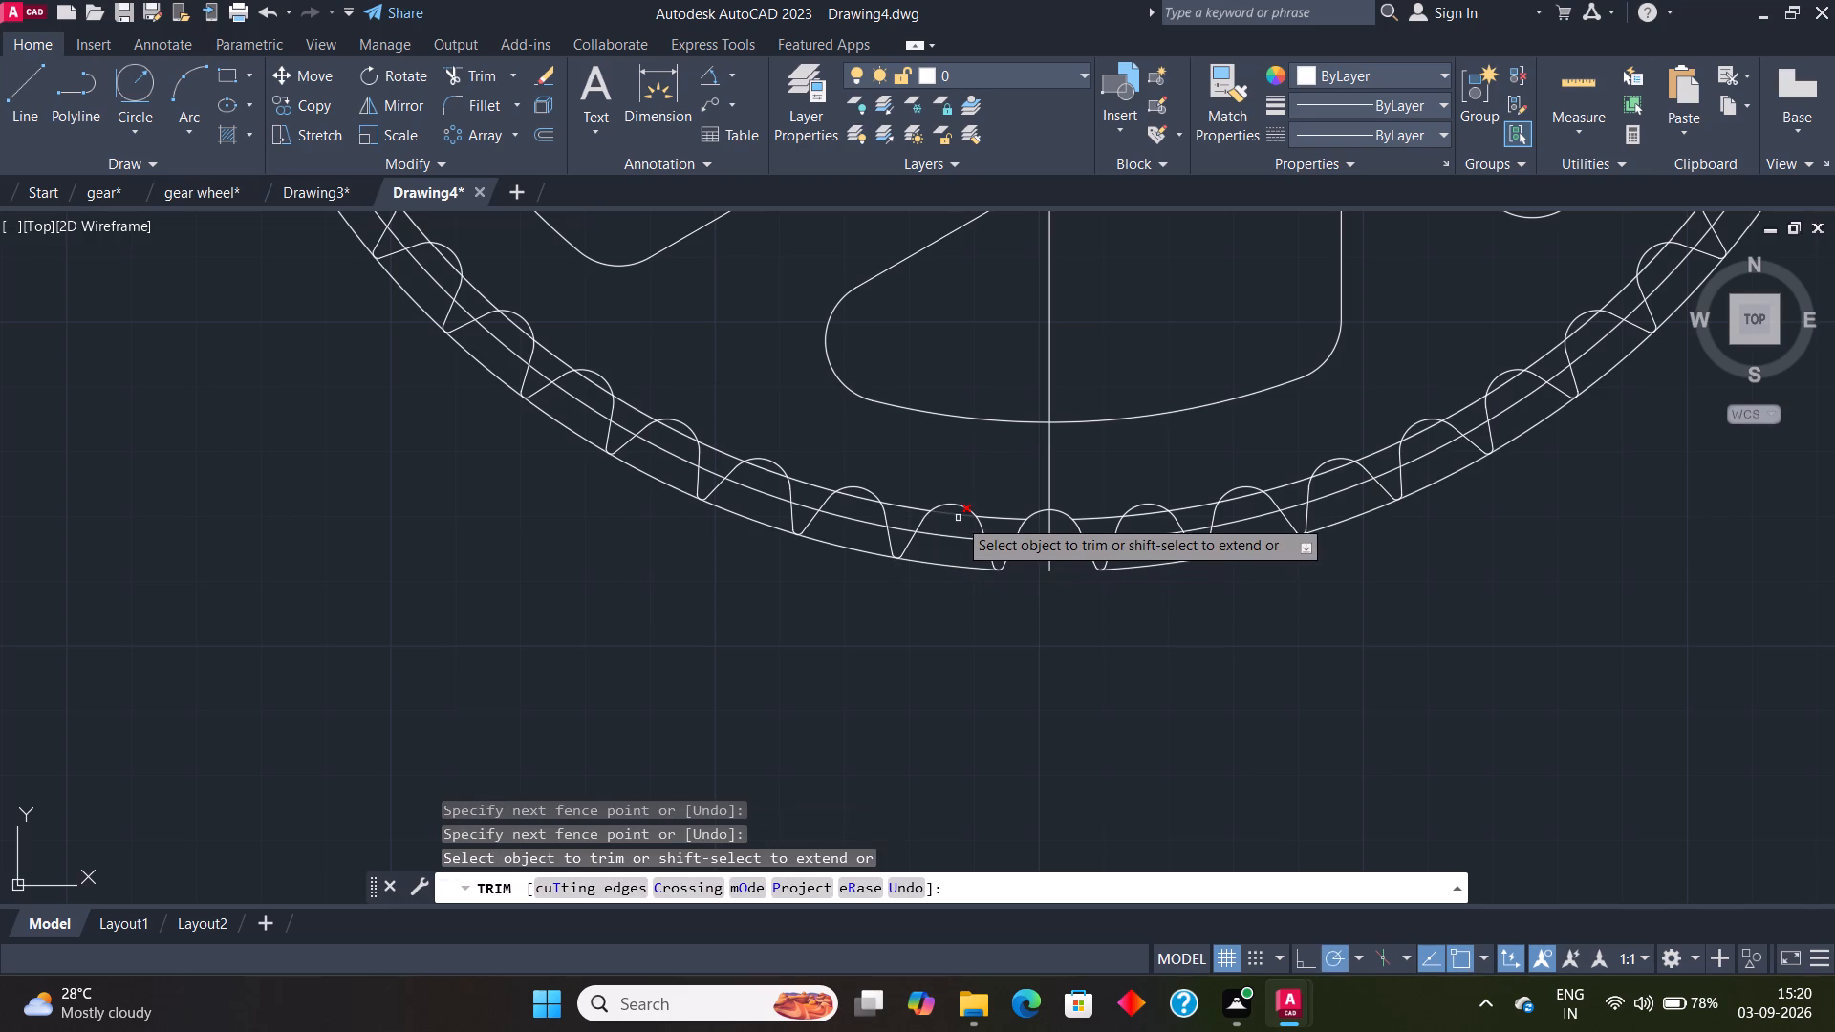
{"action": "left_click", "coordinate": [957, 518]}
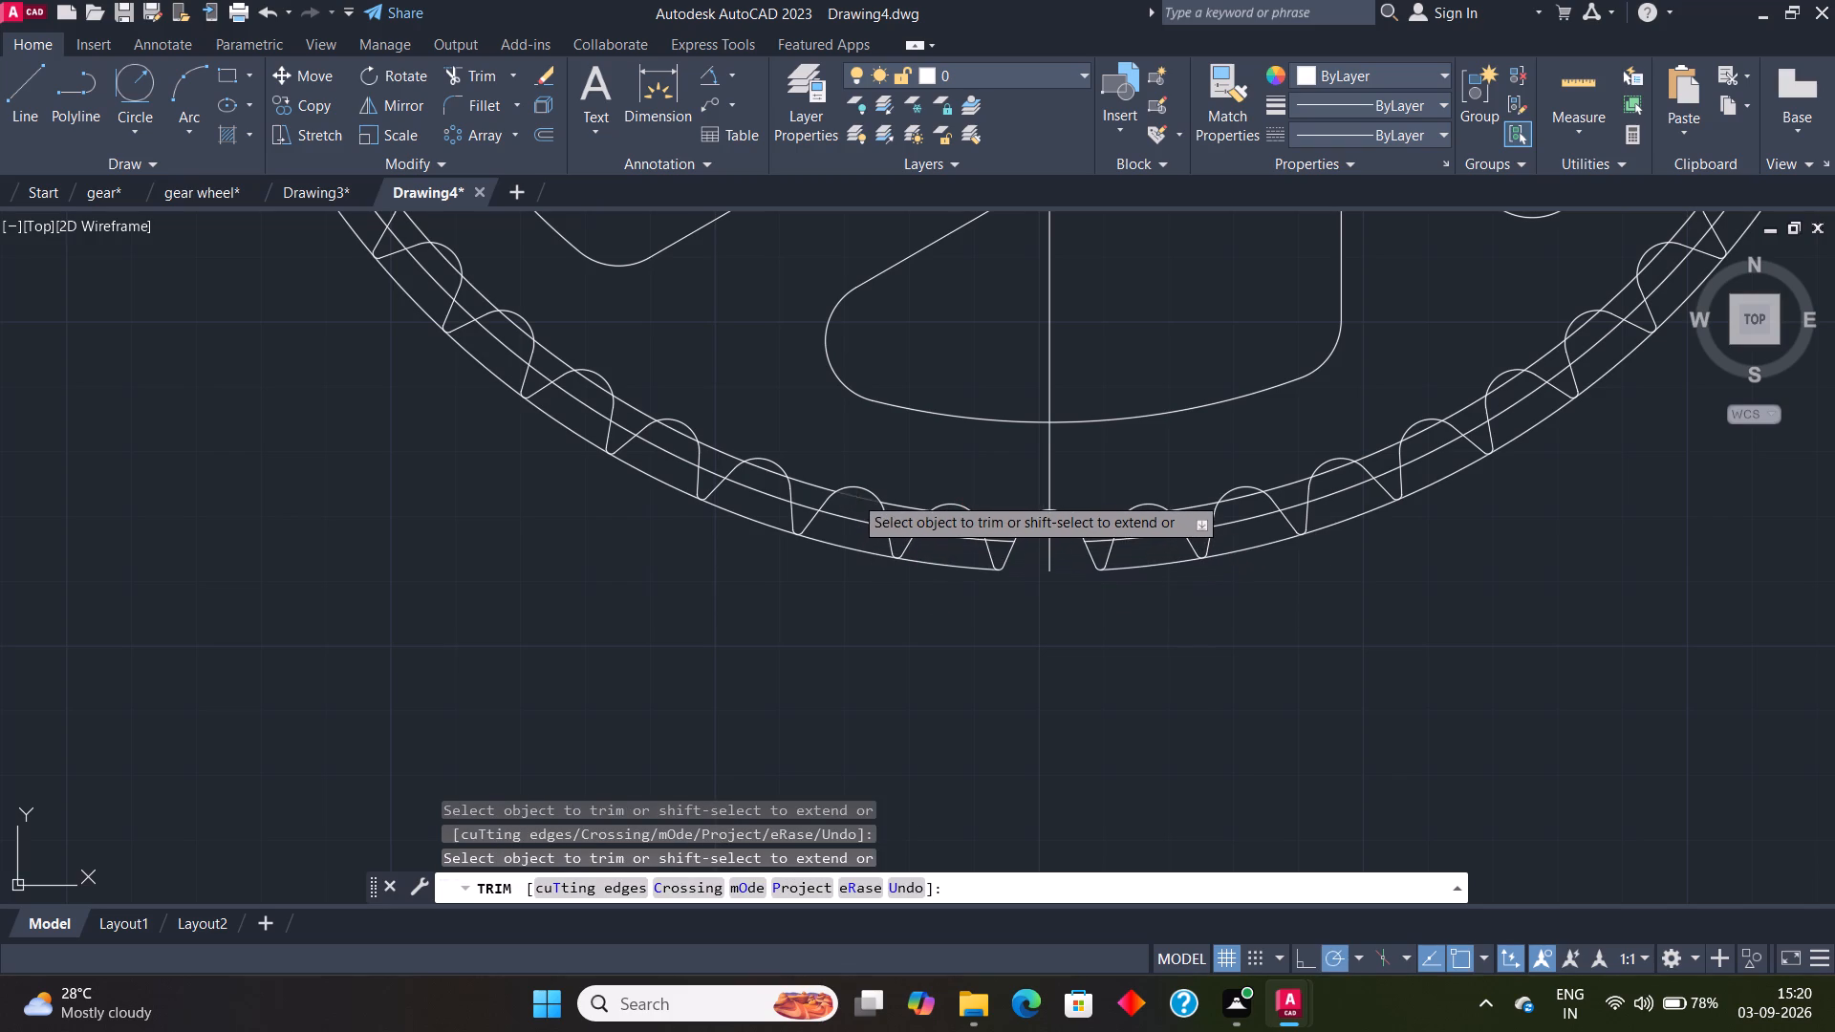
{"action": "left_click", "coordinate": [853, 495]}
{"action": "left_click", "coordinate": [838, 541]}
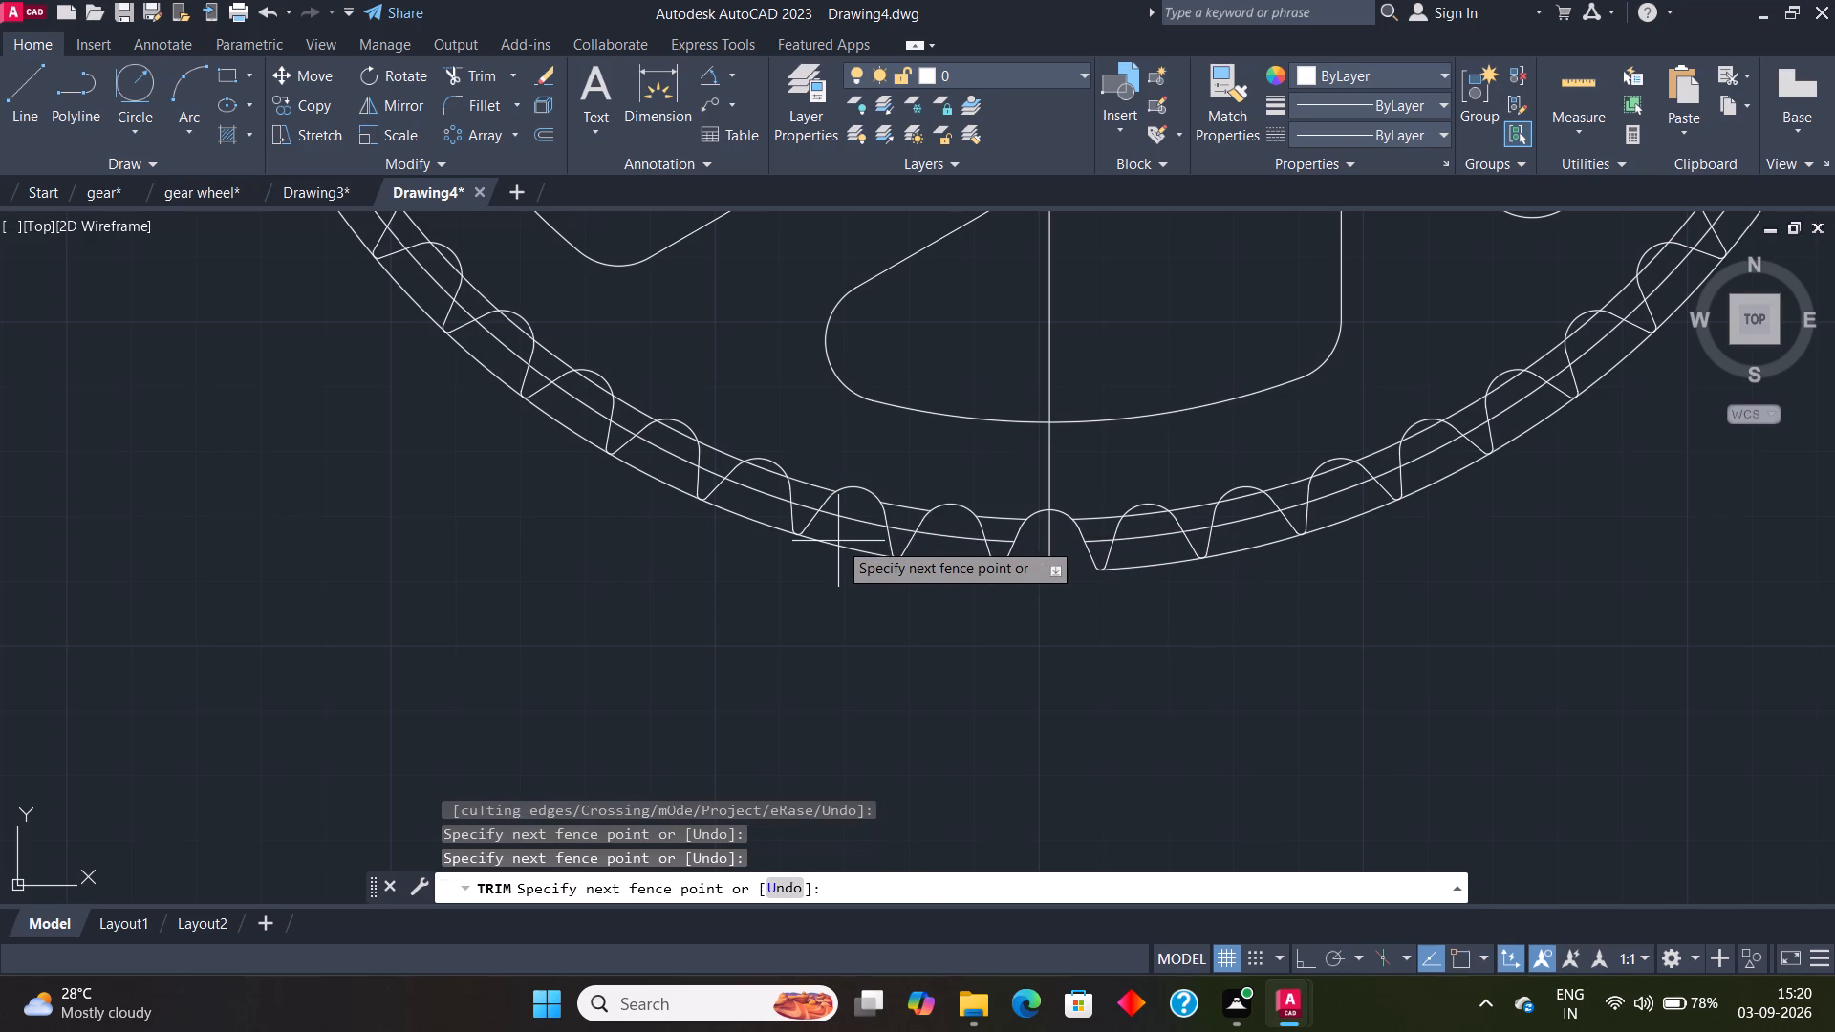
{"action": "left_click", "coordinate": [838, 541]}
{"action": "left_click", "coordinate": [832, 545]}
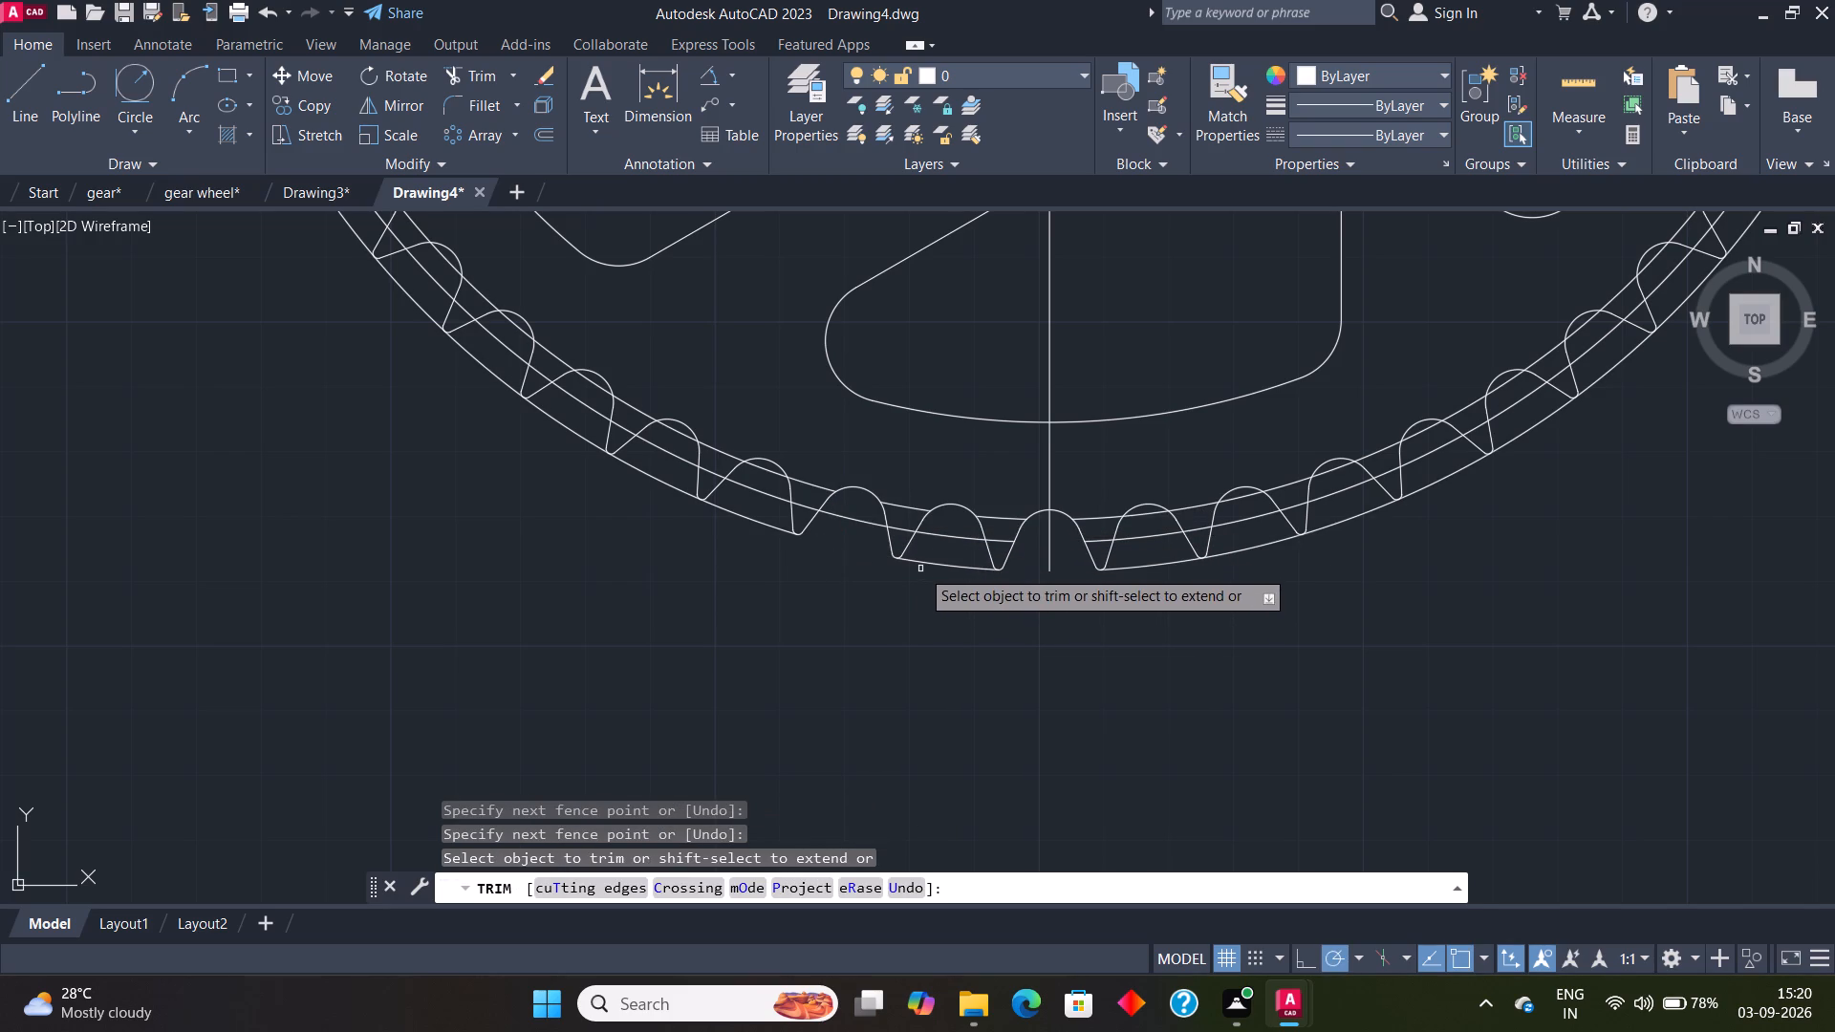
{"action": "left_click", "coordinate": [923, 563]}
Trim the outermost and innermost rim circle segments inside the next four tooth gaps clockwise along the wheel's lower-left rim.
{"action": "left_click", "coordinate": [764, 527]}
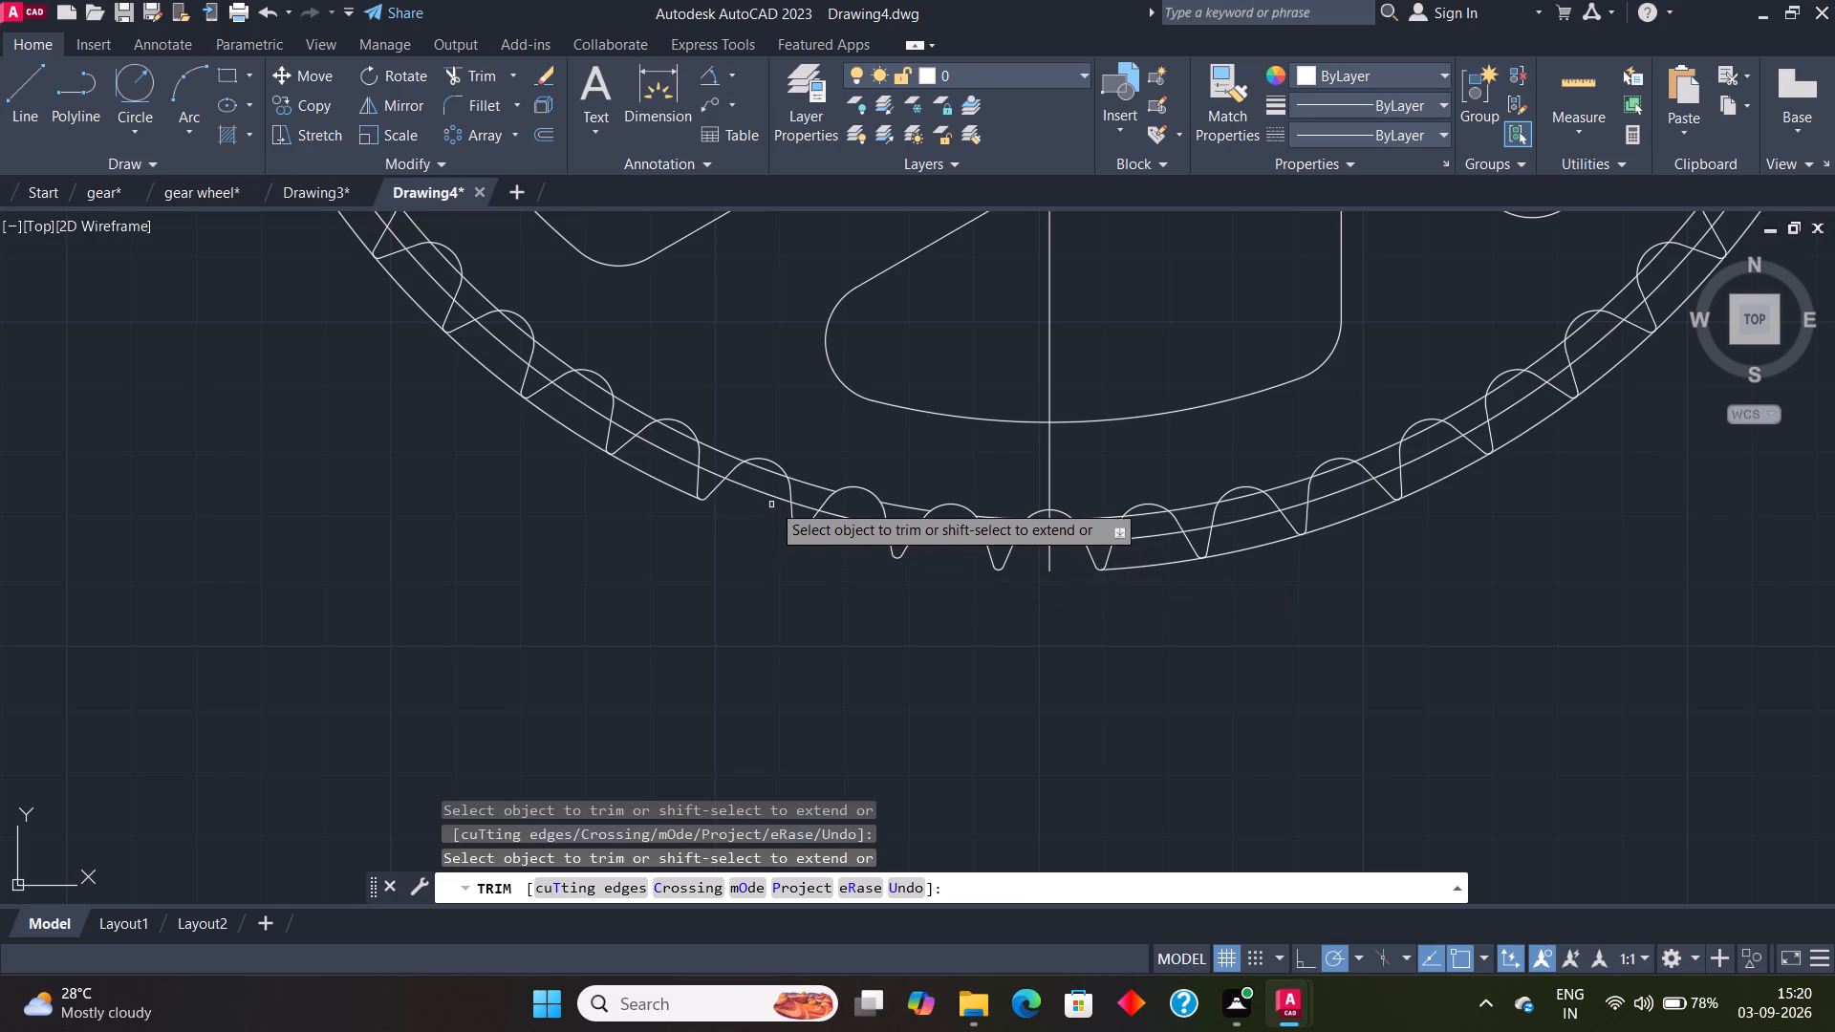
{"action": "left_click", "coordinate": [764, 471]}
{"action": "left_click", "coordinate": [652, 482]}
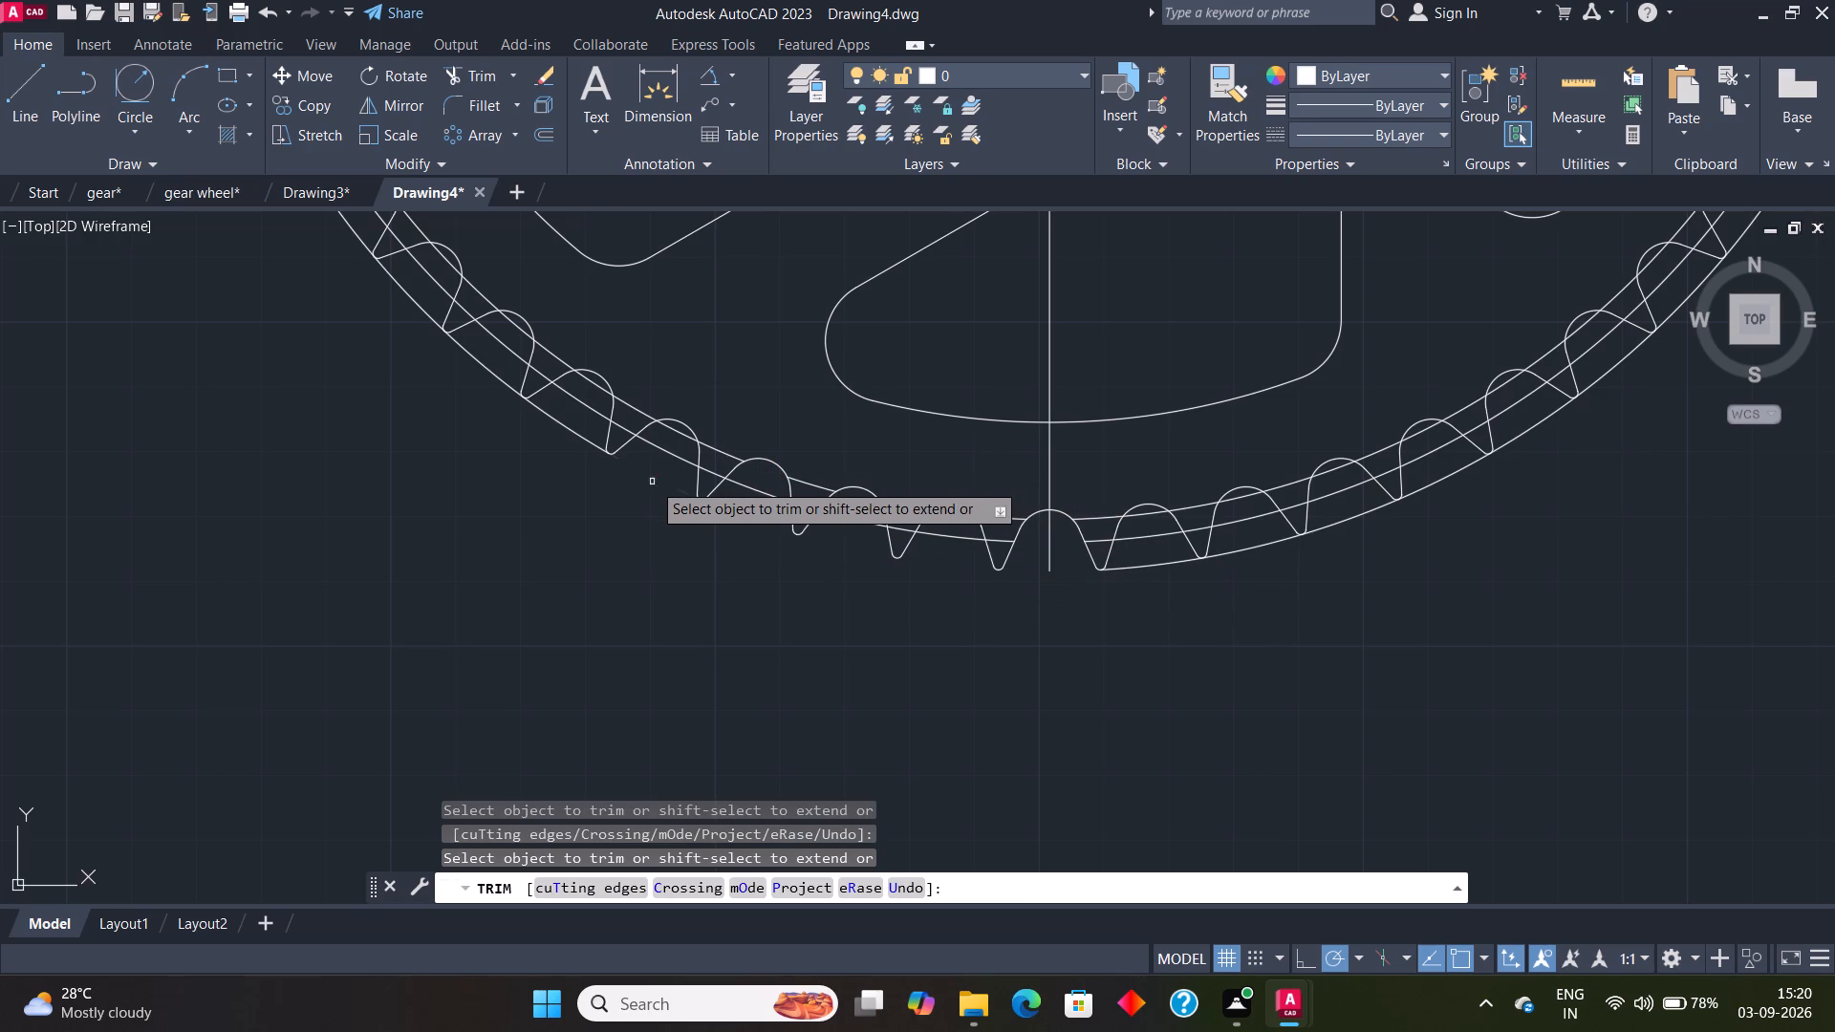
{"action": "left_click", "coordinate": [670, 430]}
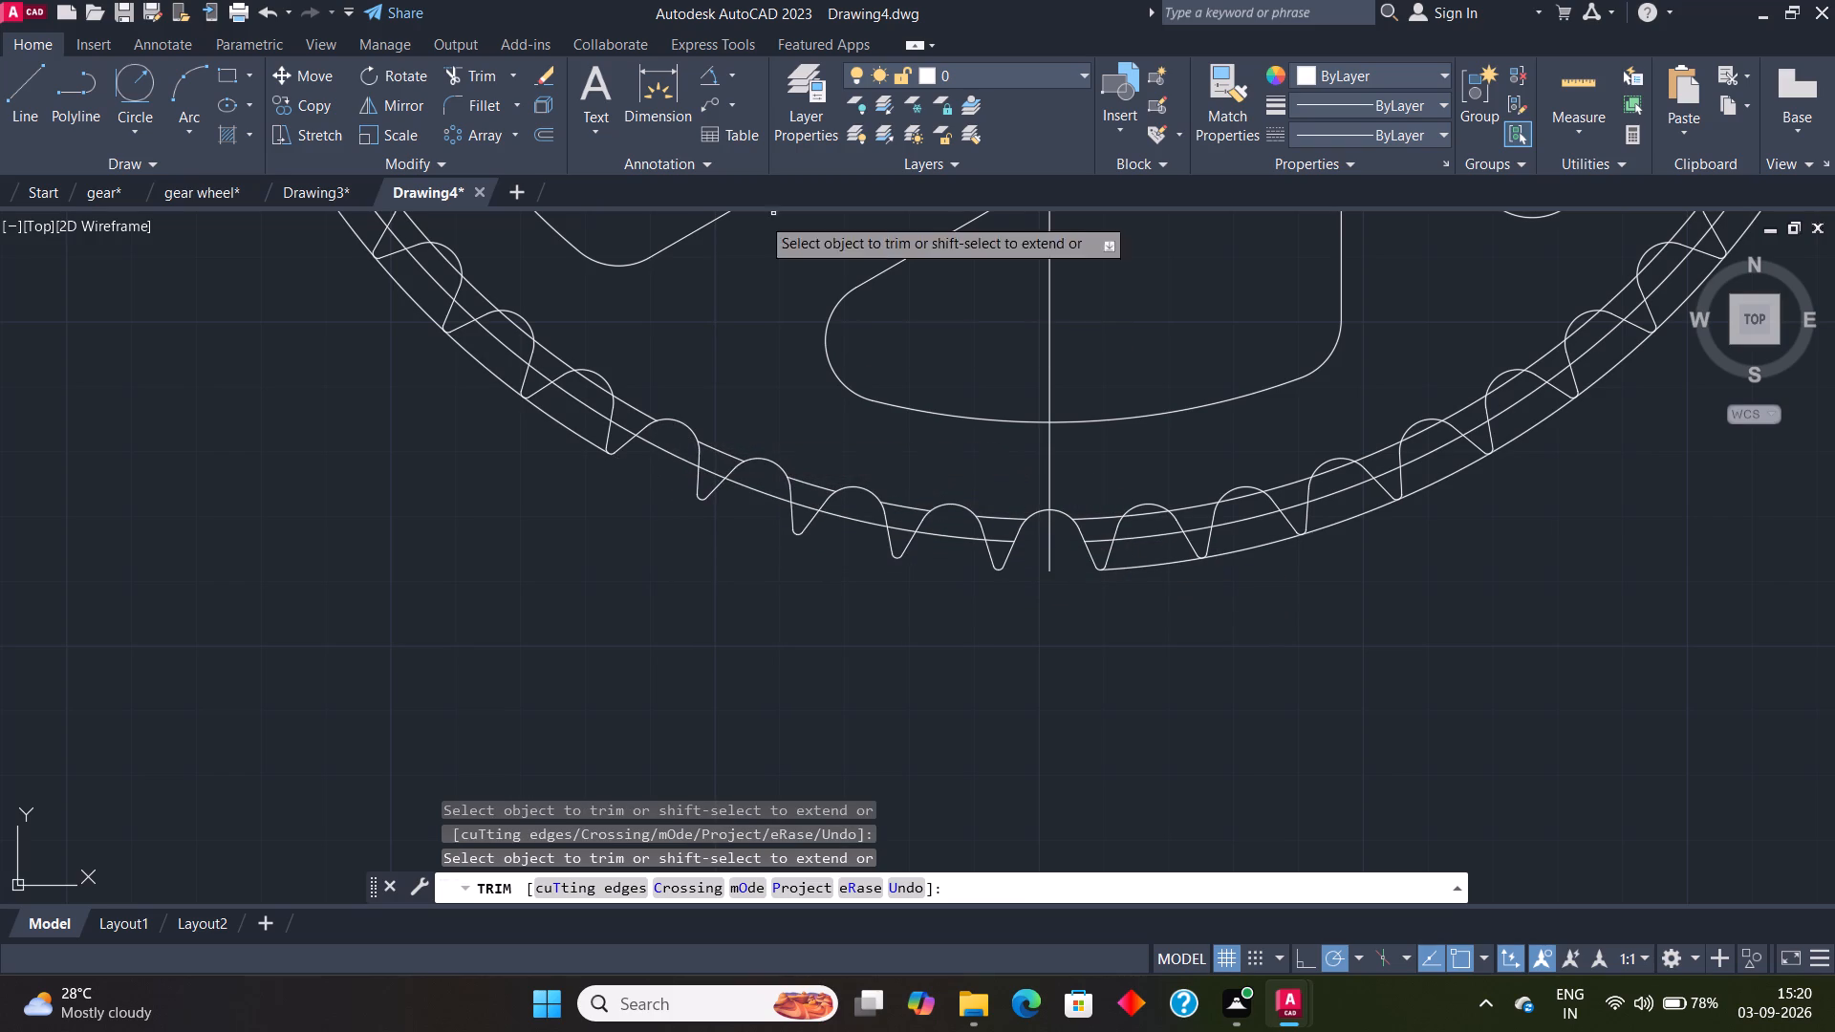
{"action": "left_click", "coordinate": [587, 377]}
{"action": "left_click", "coordinate": [547, 415]}
{"action": "left_click", "coordinate": [507, 382]}
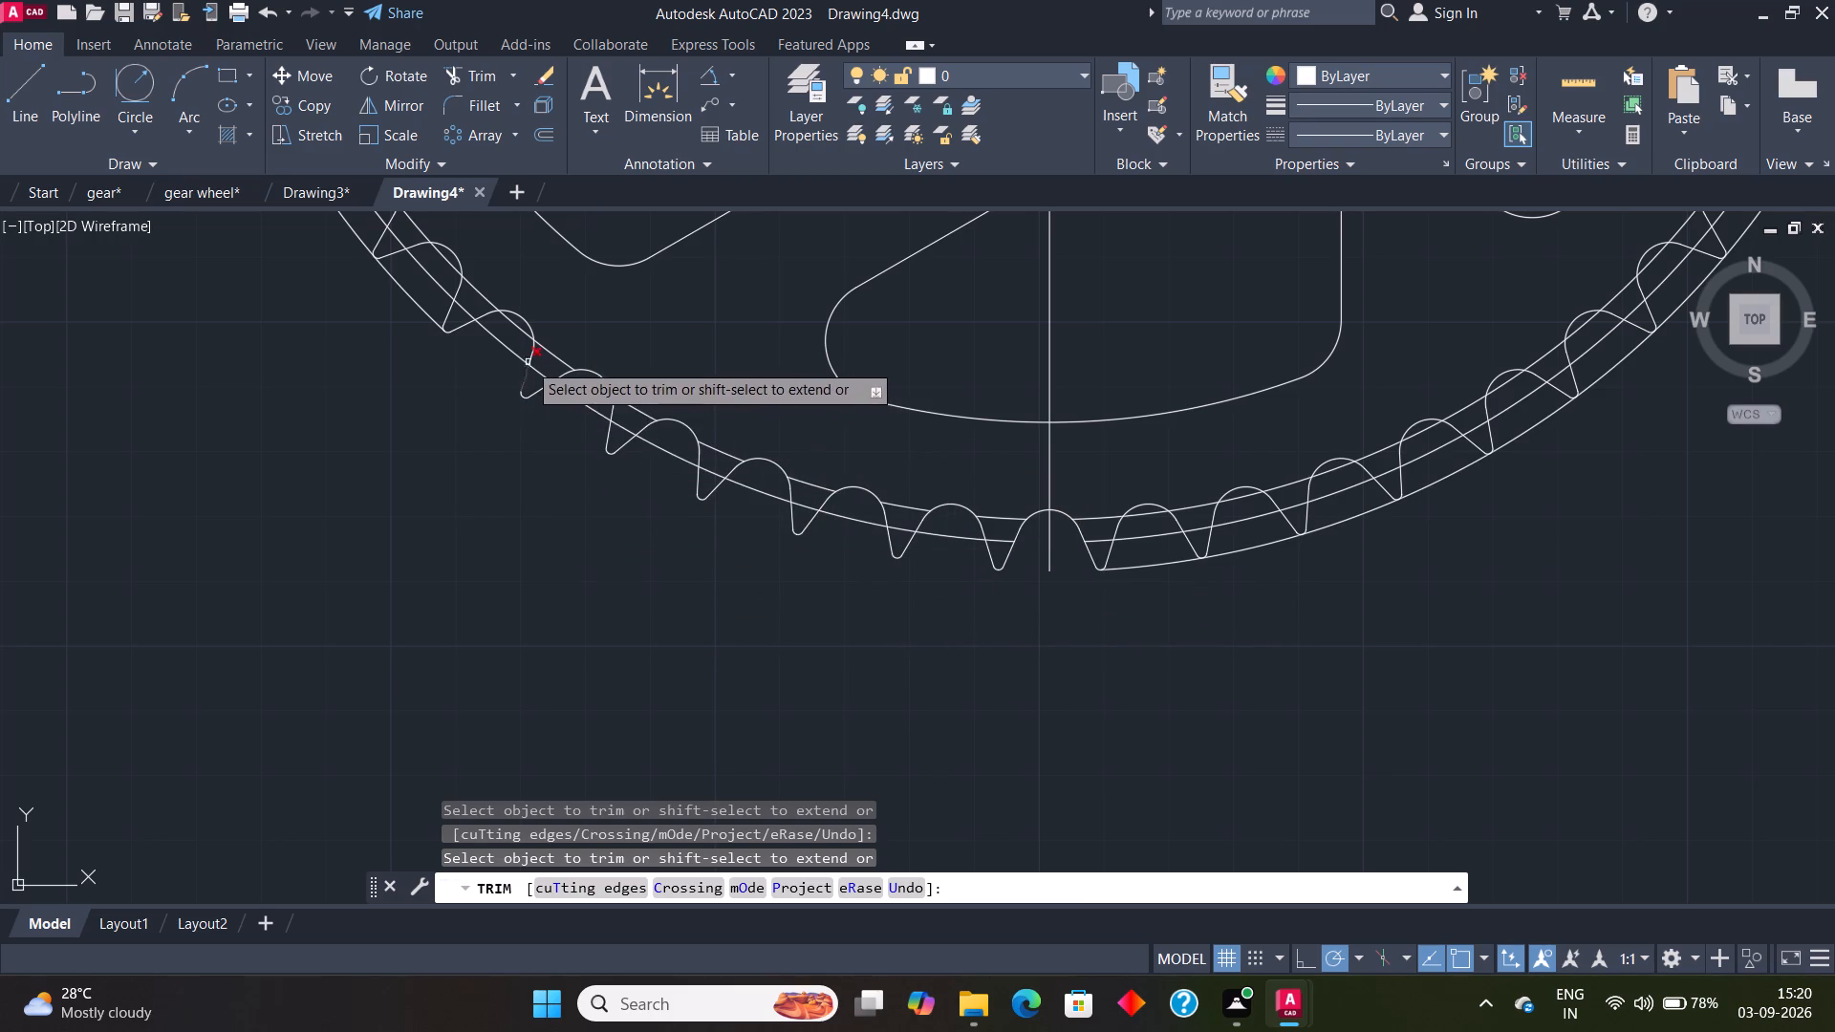
{"action": "middle_click_drag", "start_coordinate": [461, 408], "coordinate": [524, 564]}
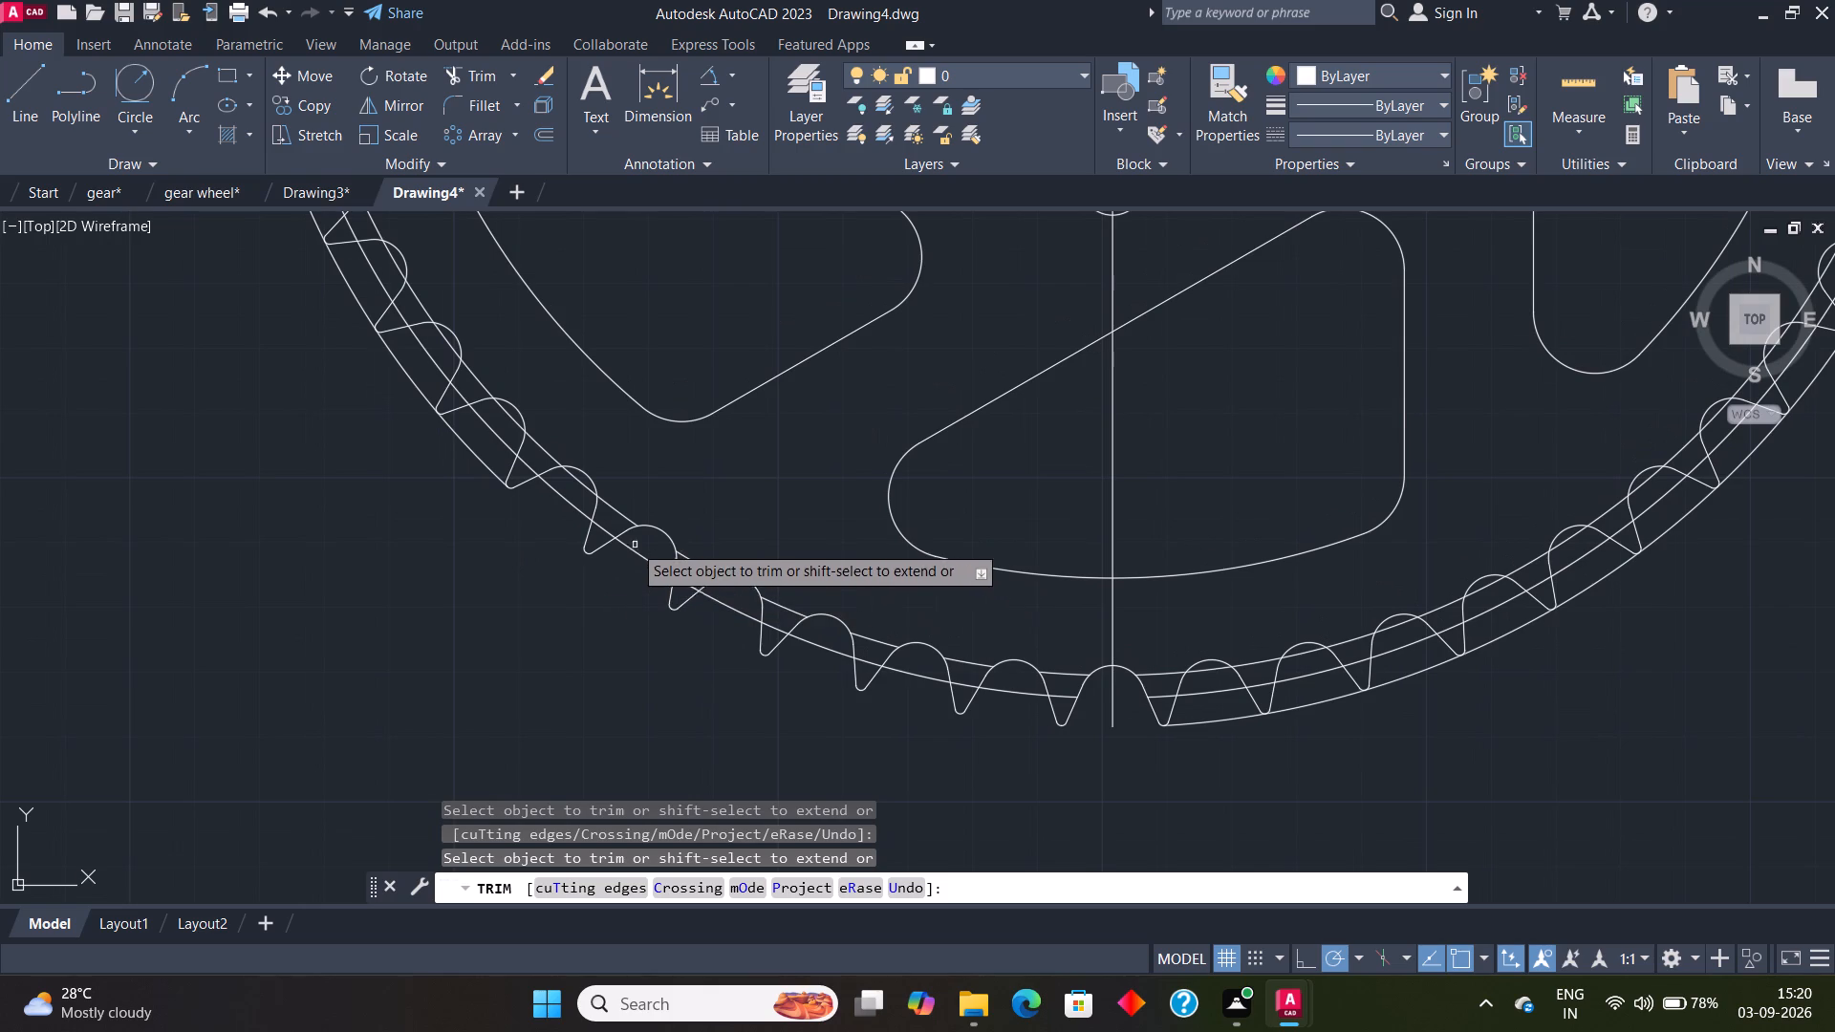
{"action": "scroll", "coordinate": [565, 479], "scroll_direction": "up", "scroll_amount": 2}
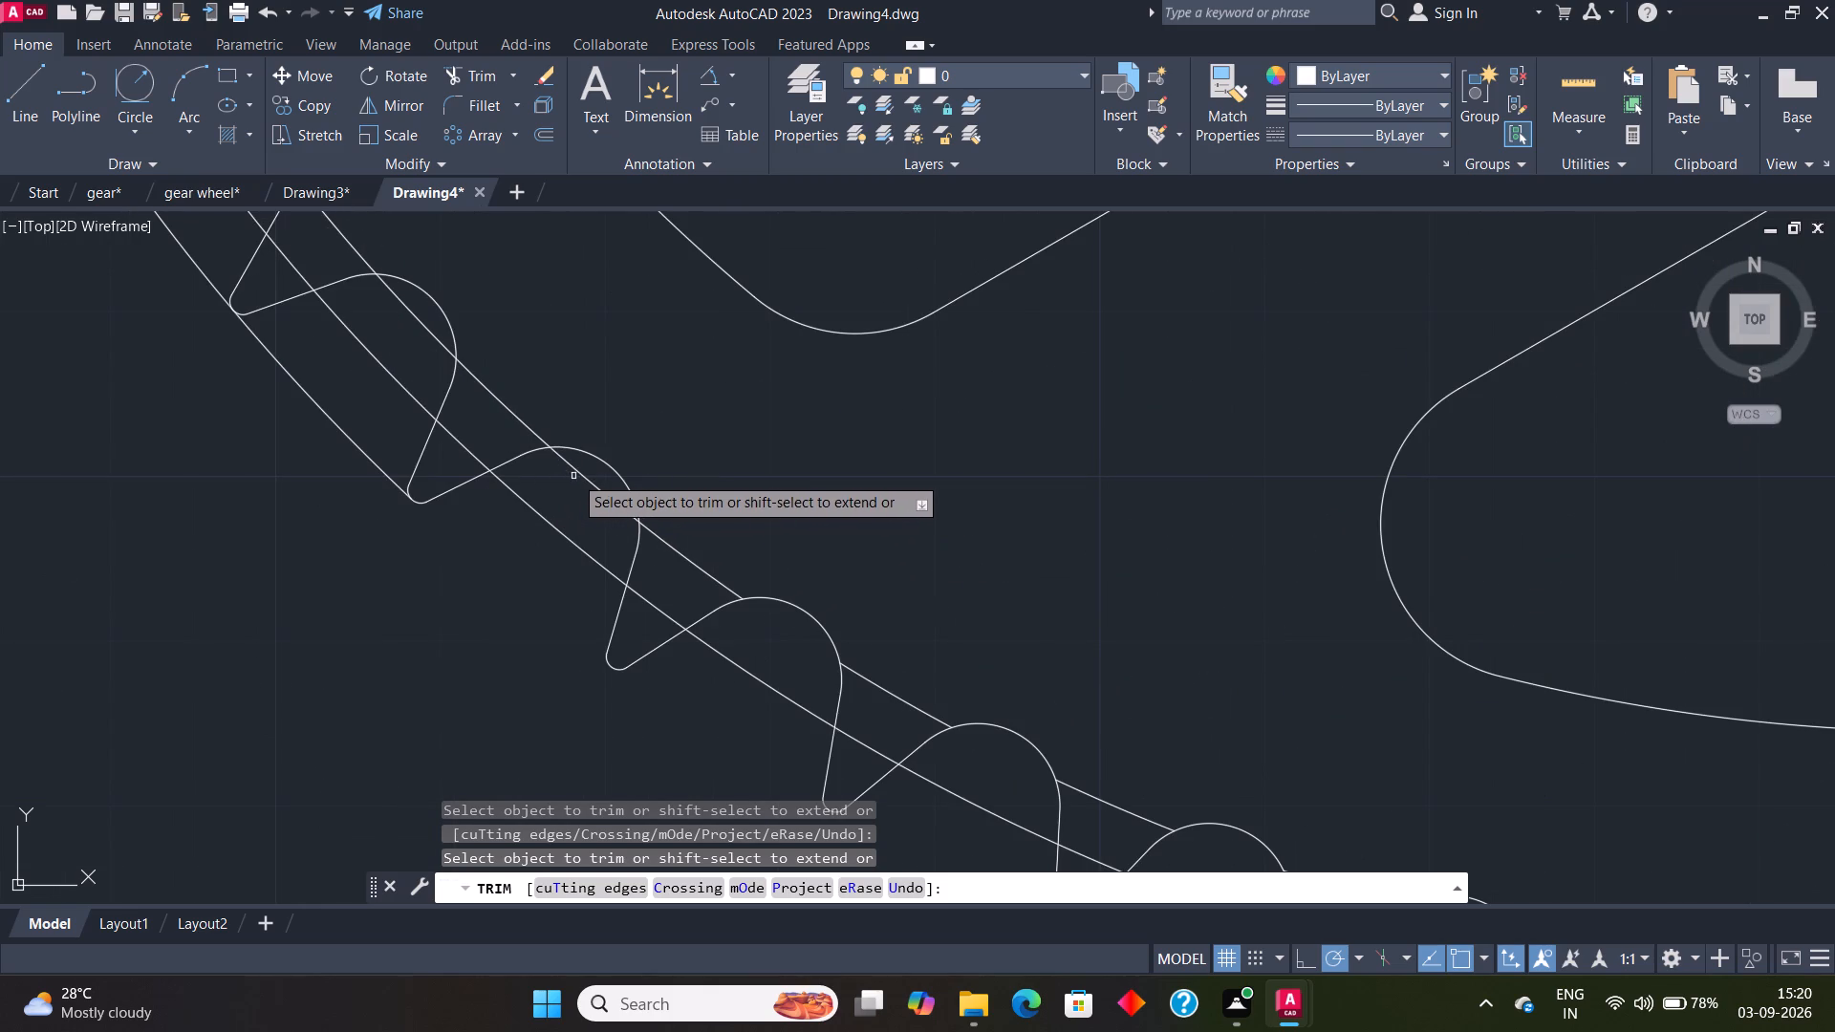
{"action": "left_click", "coordinate": [575, 474]}
Trim the outermost and innermost rim circle segments inside the following four tooth gaps clockwise up the wheel's lower-left rim.
{"action": "left_click", "coordinate": [408, 307]}
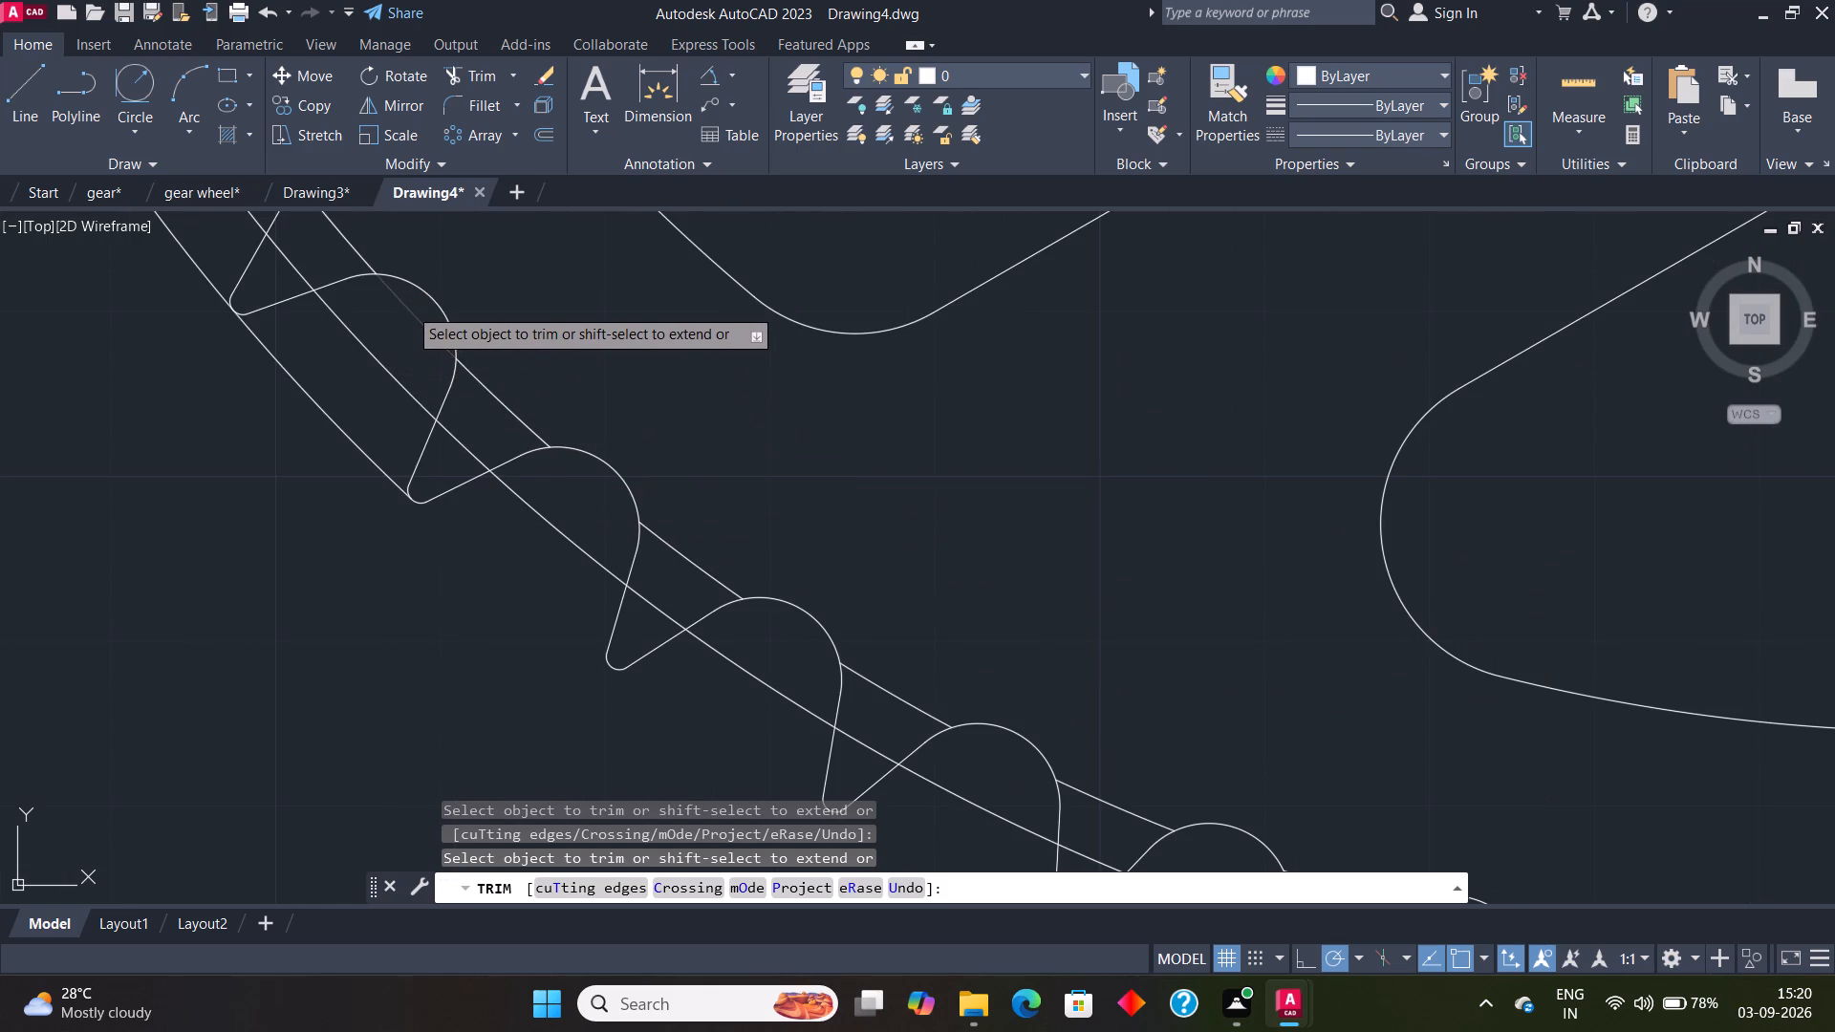
{"action": "left_click", "coordinate": [317, 412]}
{"action": "scroll", "coordinate": [267, 410], "scroll_direction": "down", "scroll_amount": 1}
{"action": "middle_click_drag", "start_coordinate": [267, 410], "coordinate": [383, 741]}
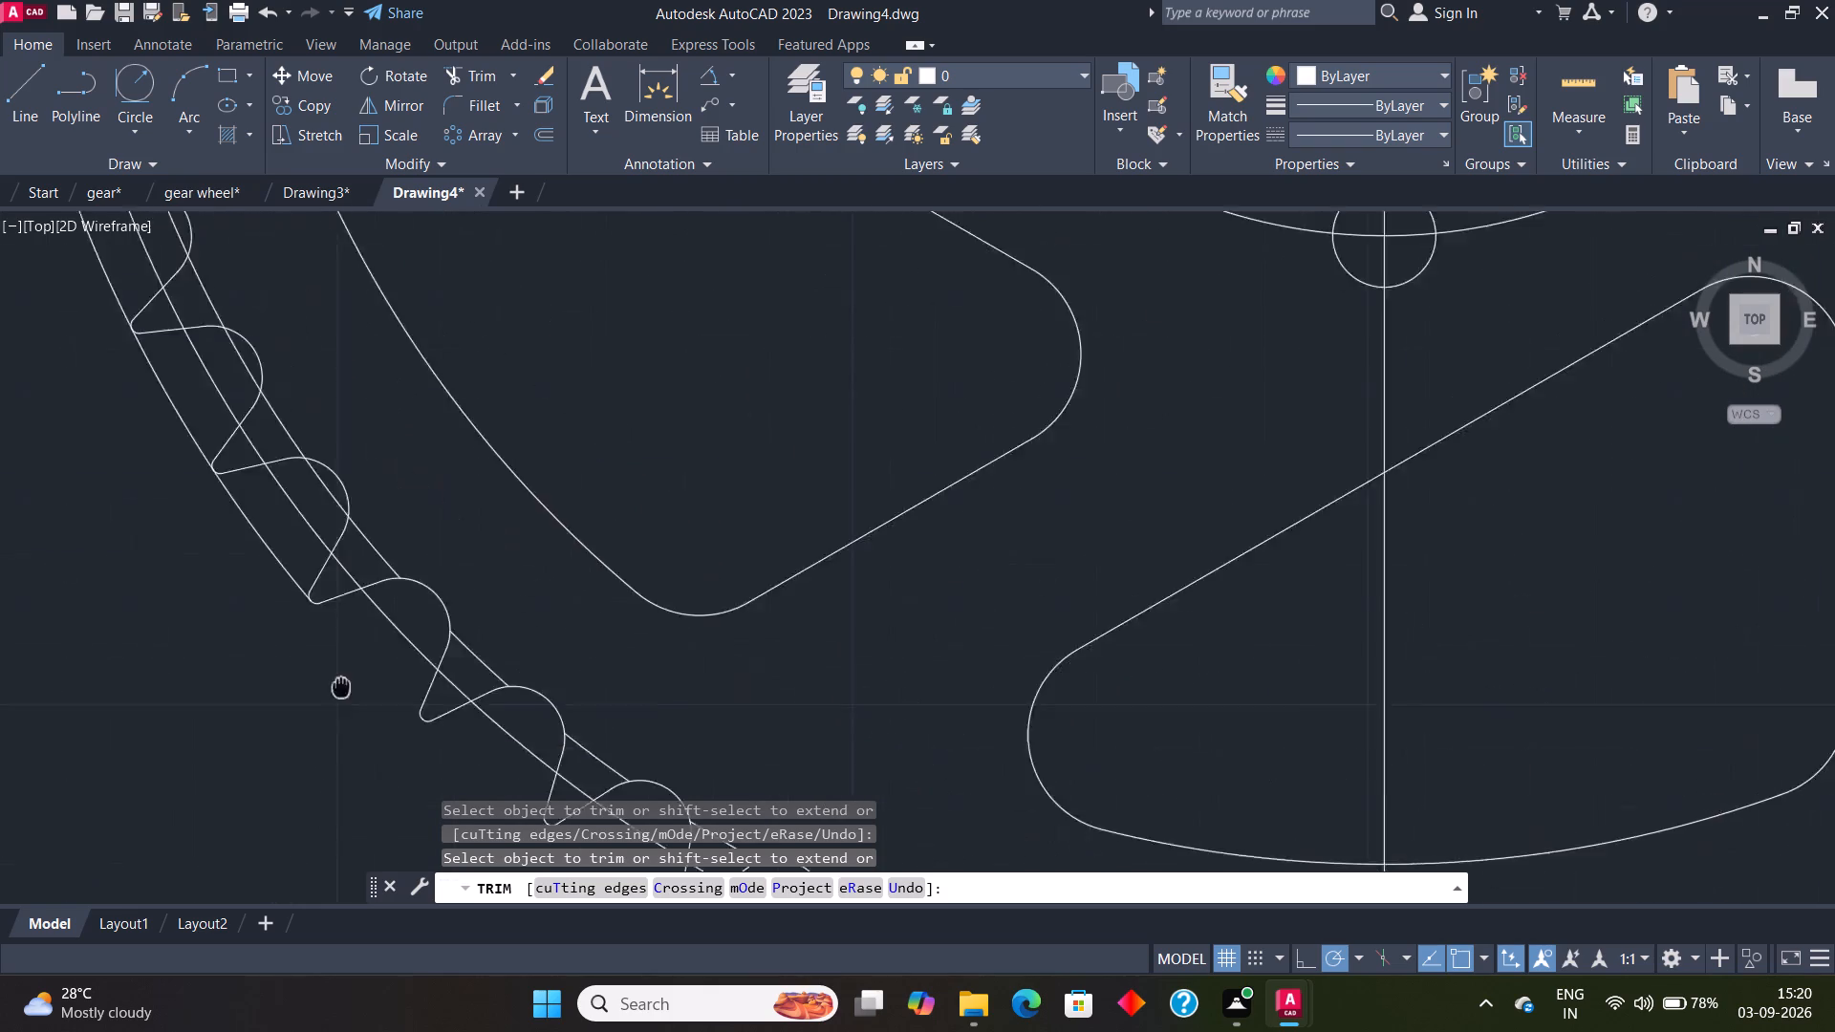
{"action": "middle_click_drag", "start_coordinate": [383, 741], "coordinate": [499, 828]}
{"action": "left_click", "coordinate": [436, 718]}
{"action": "left_click", "coordinate": [505, 668]}
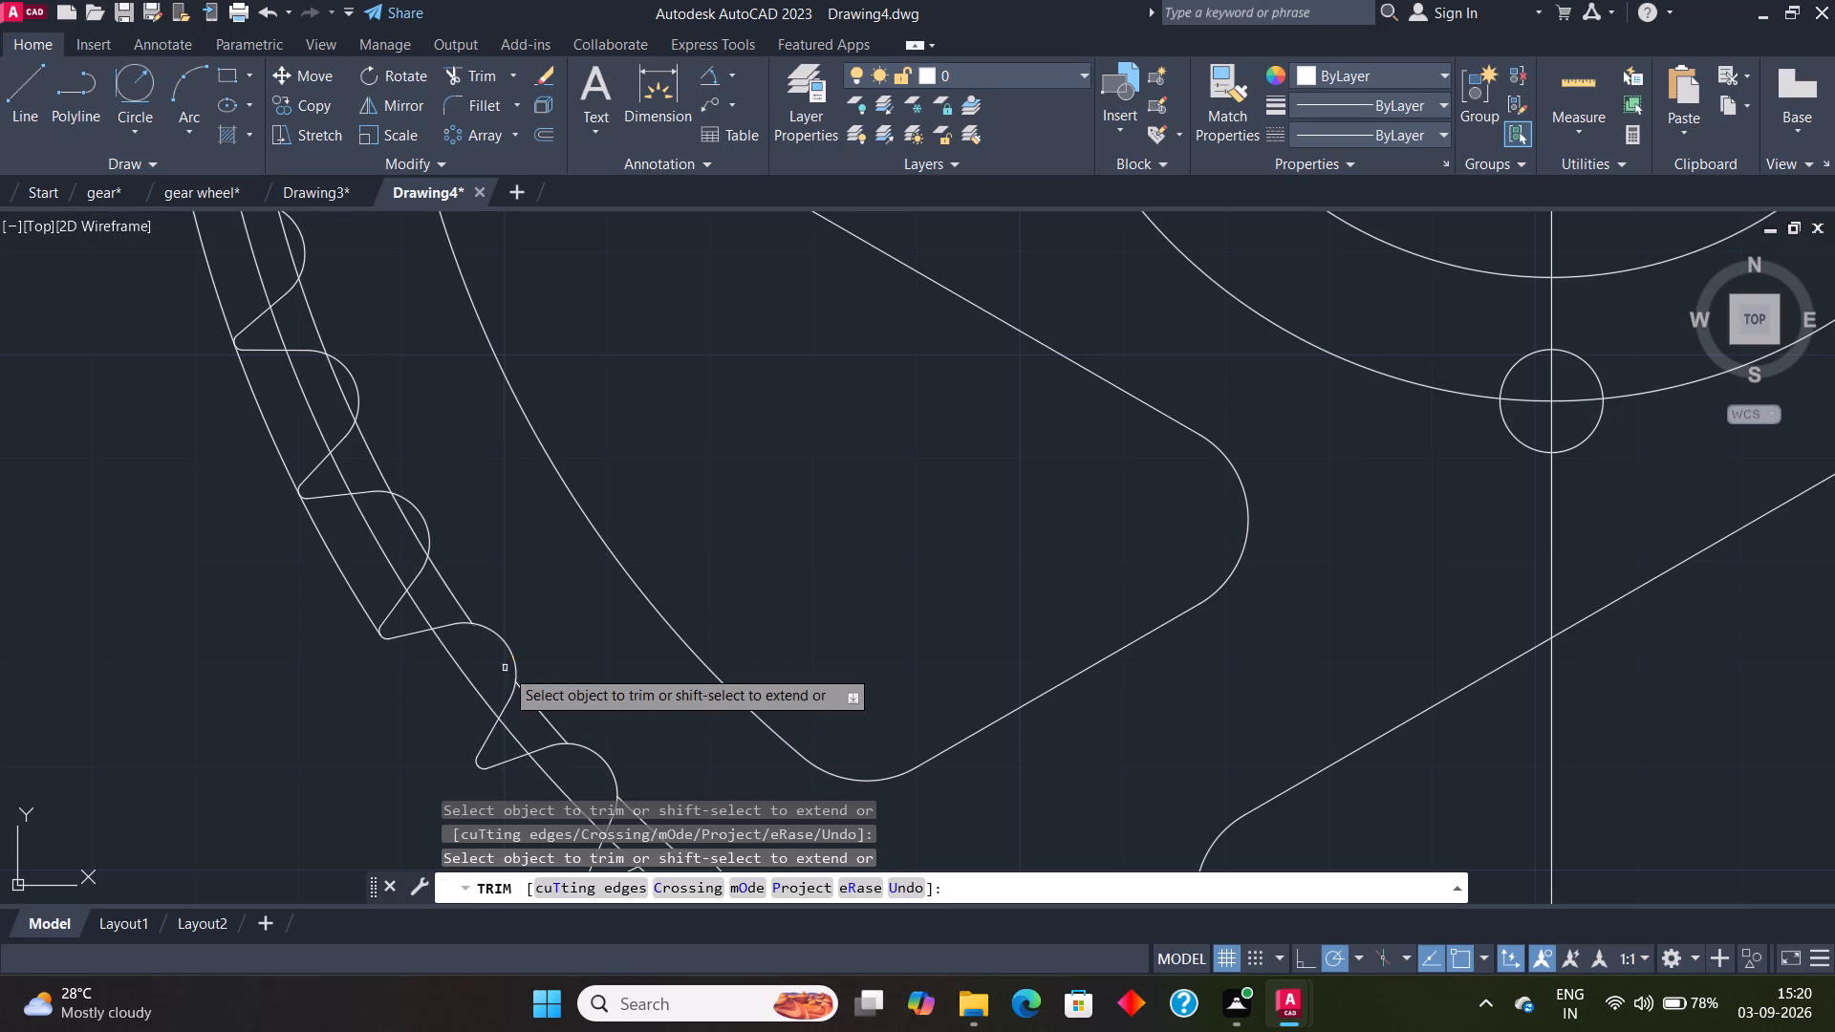
{"action": "left_click", "coordinate": [333, 552]}
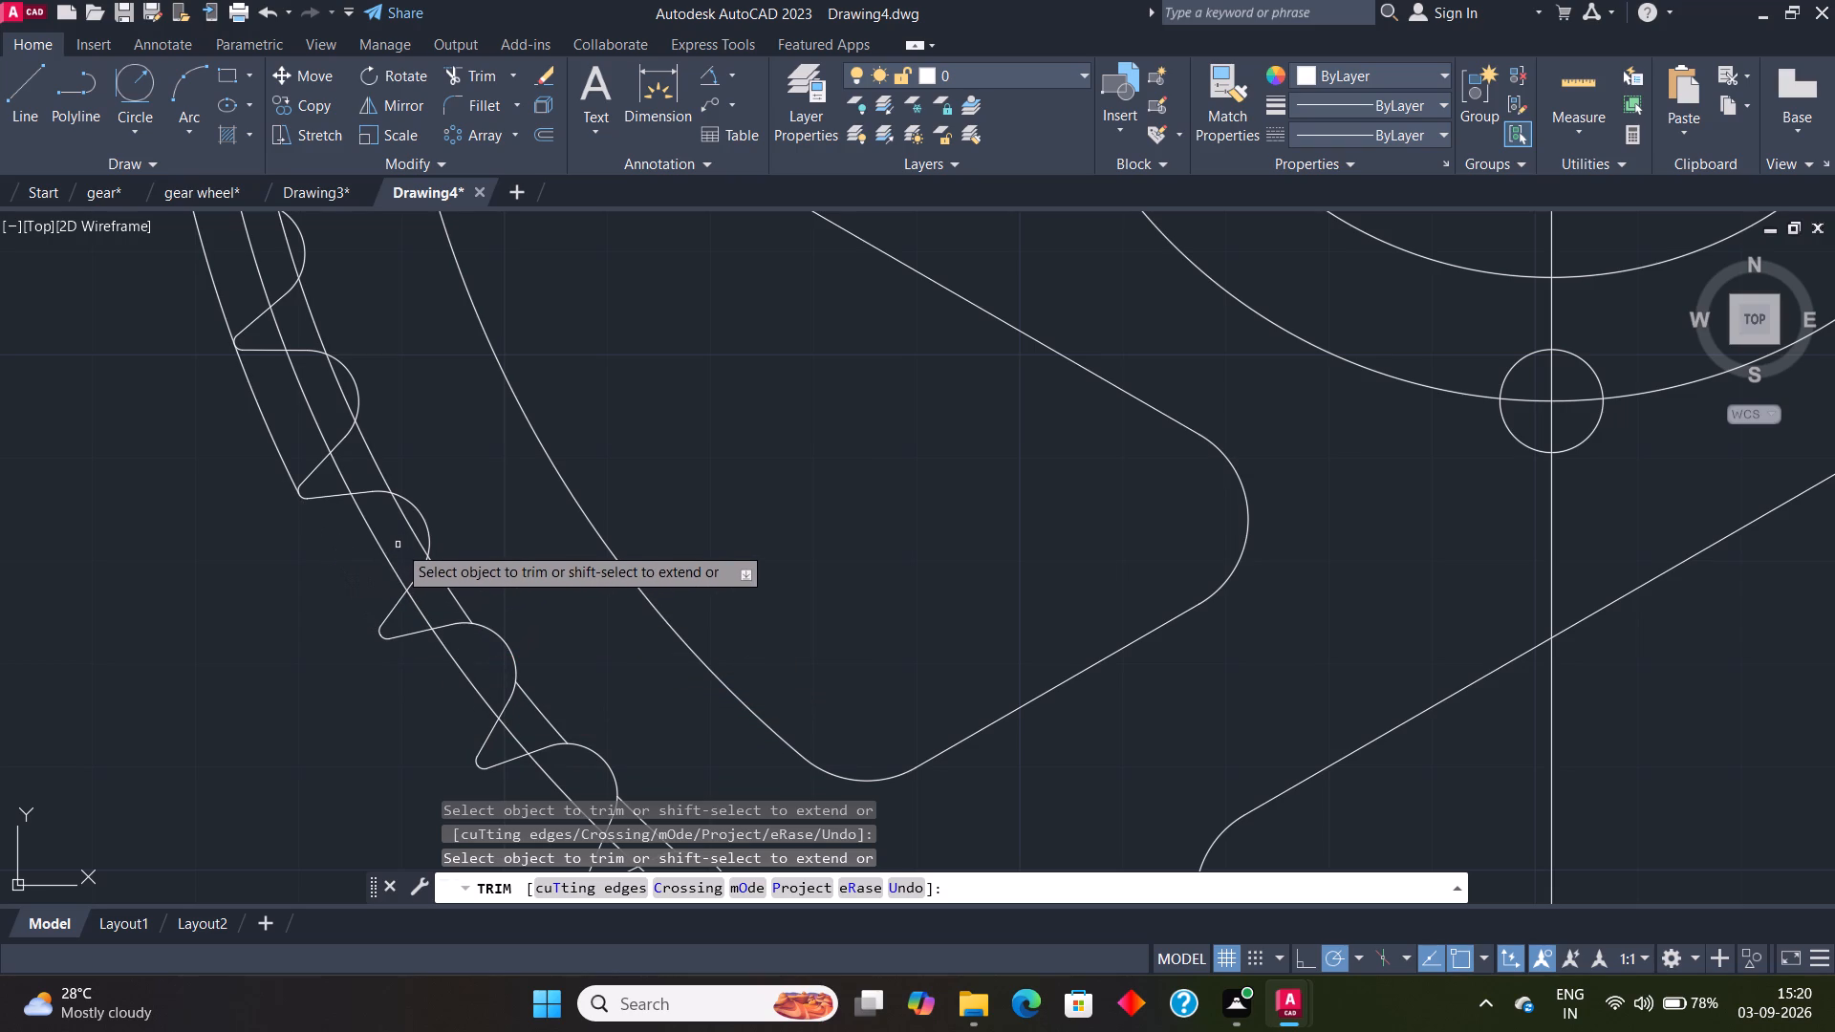
{"action": "left_click", "coordinate": [408, 527]}
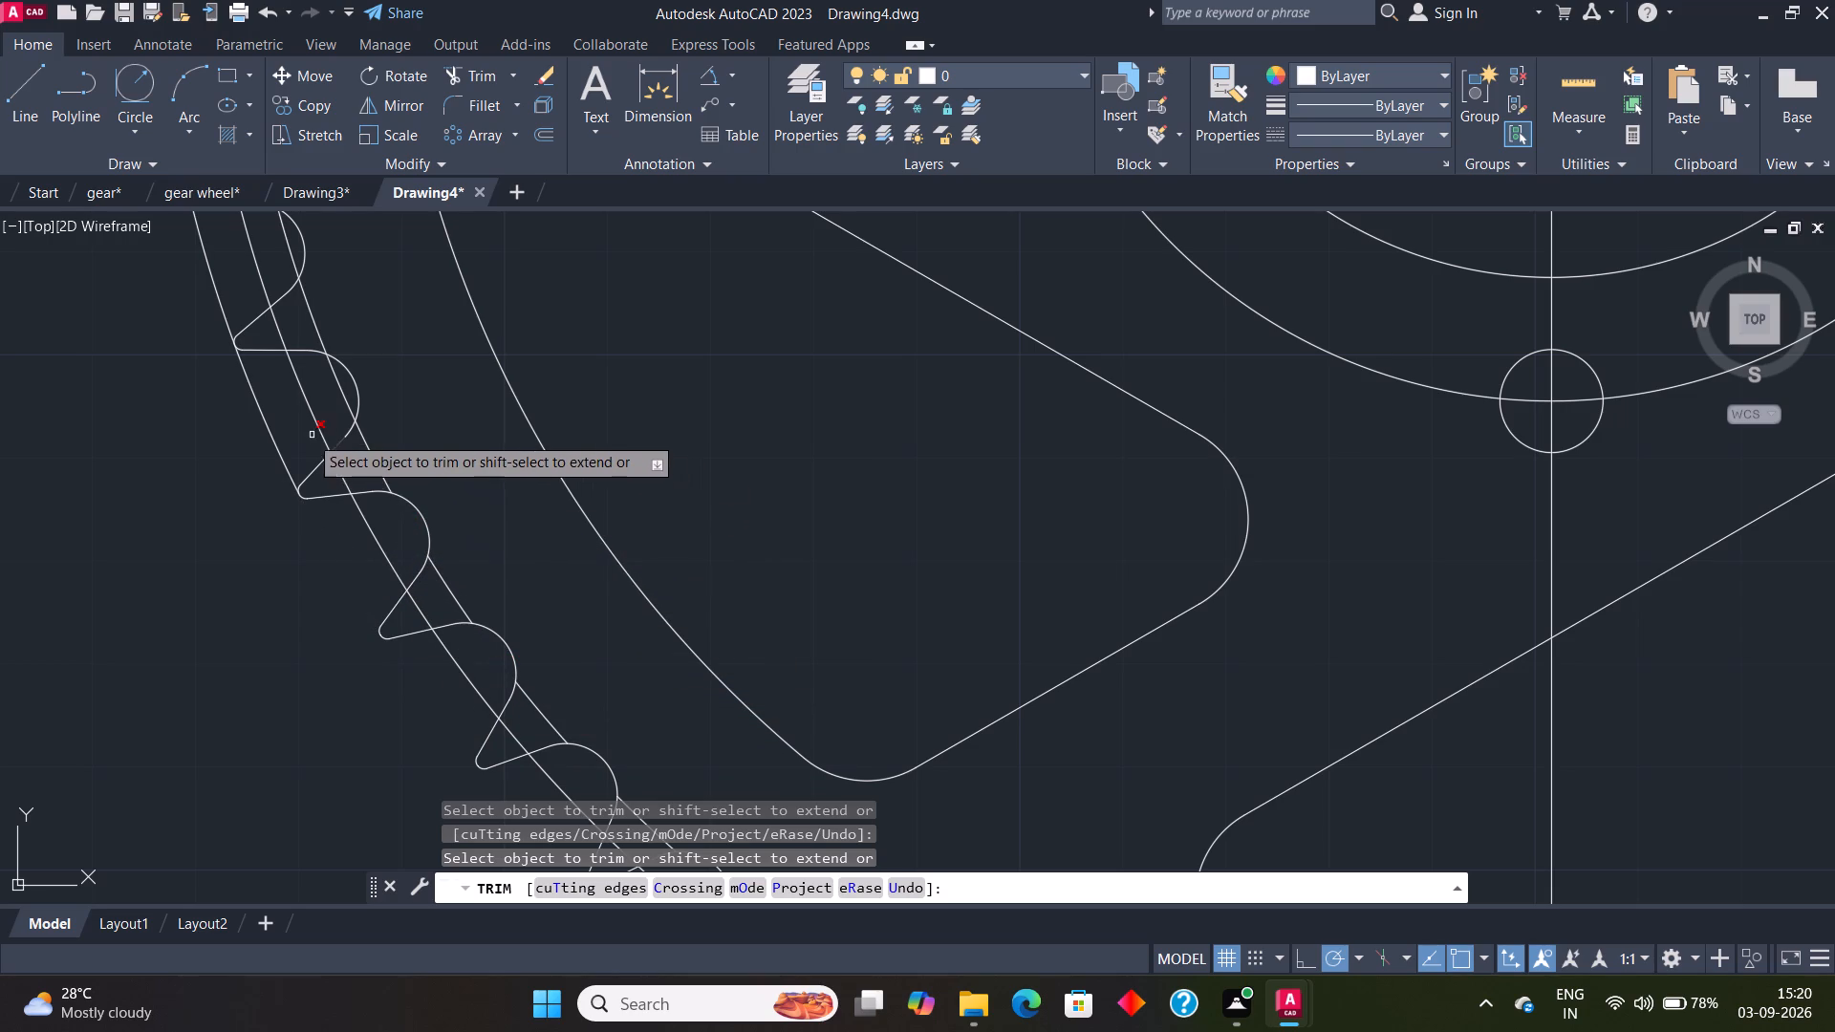
{"action": "left_click", "coordinate": [266, 431]}
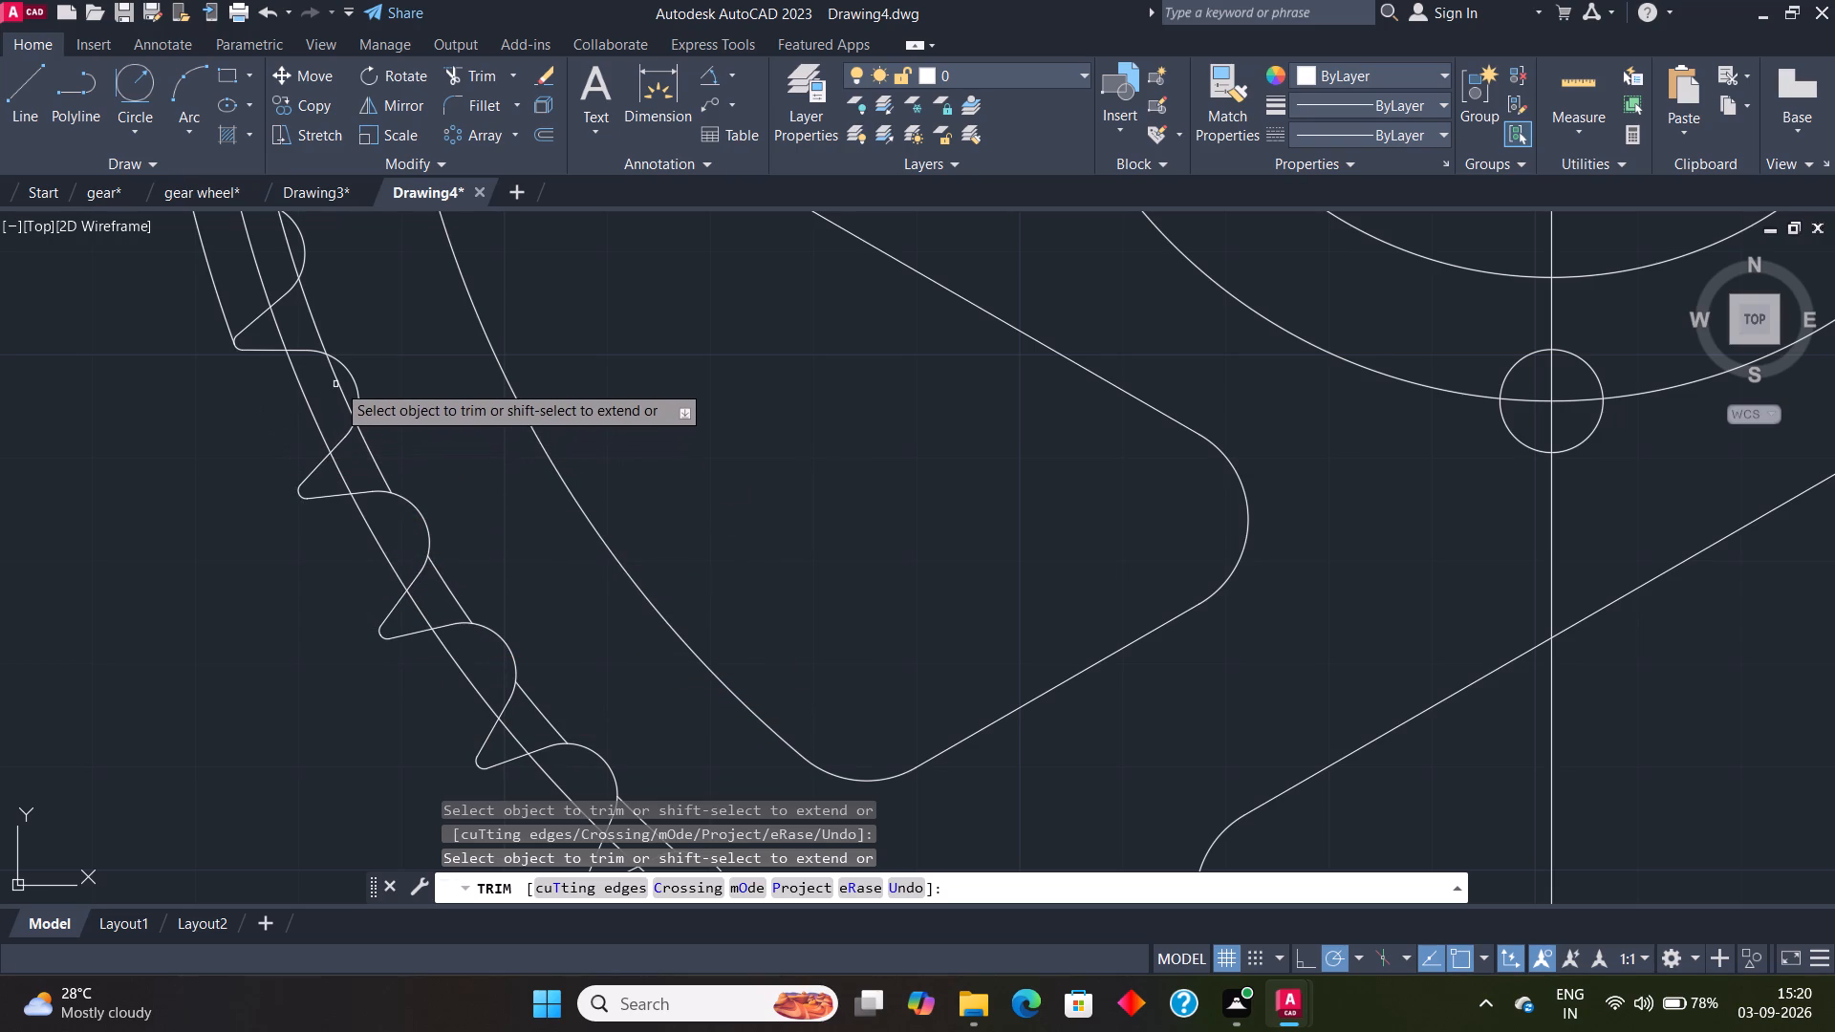
{"action": "left_click", "coordinate": [337, 382]}
Trim the outermost and innermost rim circle segments inside the last three tooth gaps below the wheel's horizontal centreline on its left side.
{"action": "middle_click_drag", "start_coordinate": [61, 445], "coordinate": [229, 871]}
{"action": "left_click", "coordinate": [382, 705]}
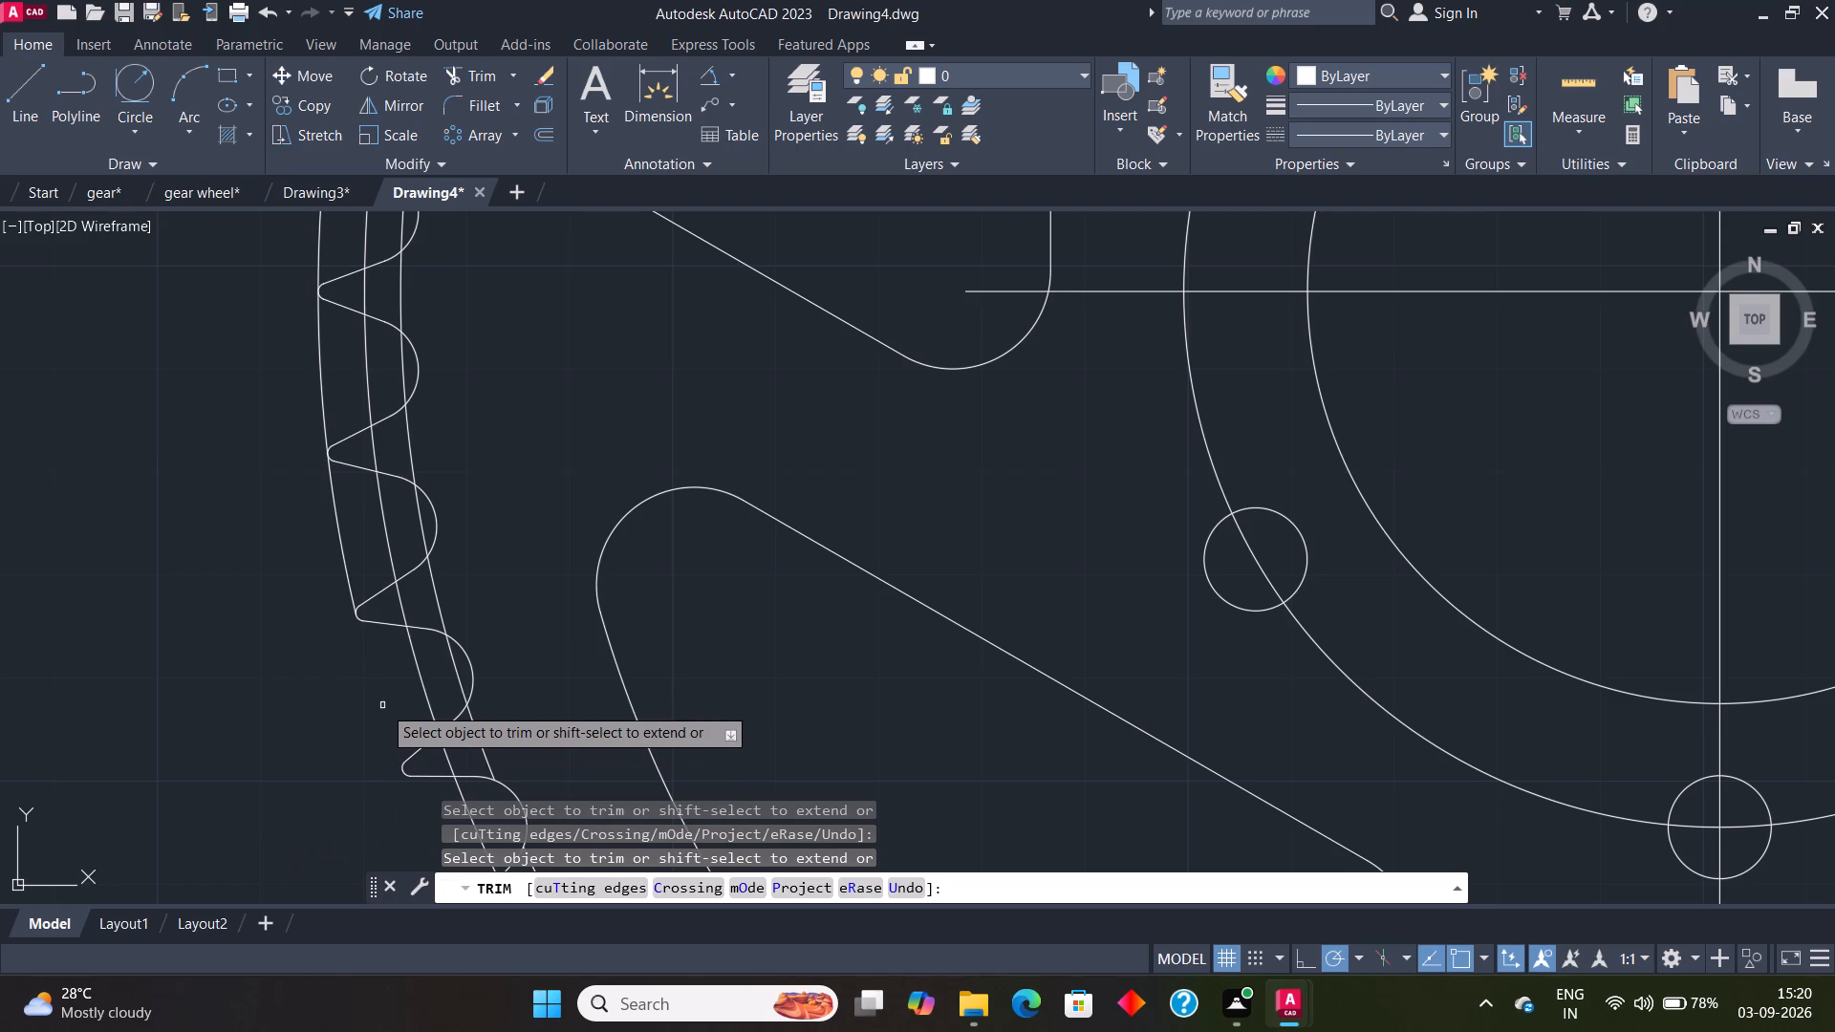
{"action": "left_click", "coordinate": [455, 660]}
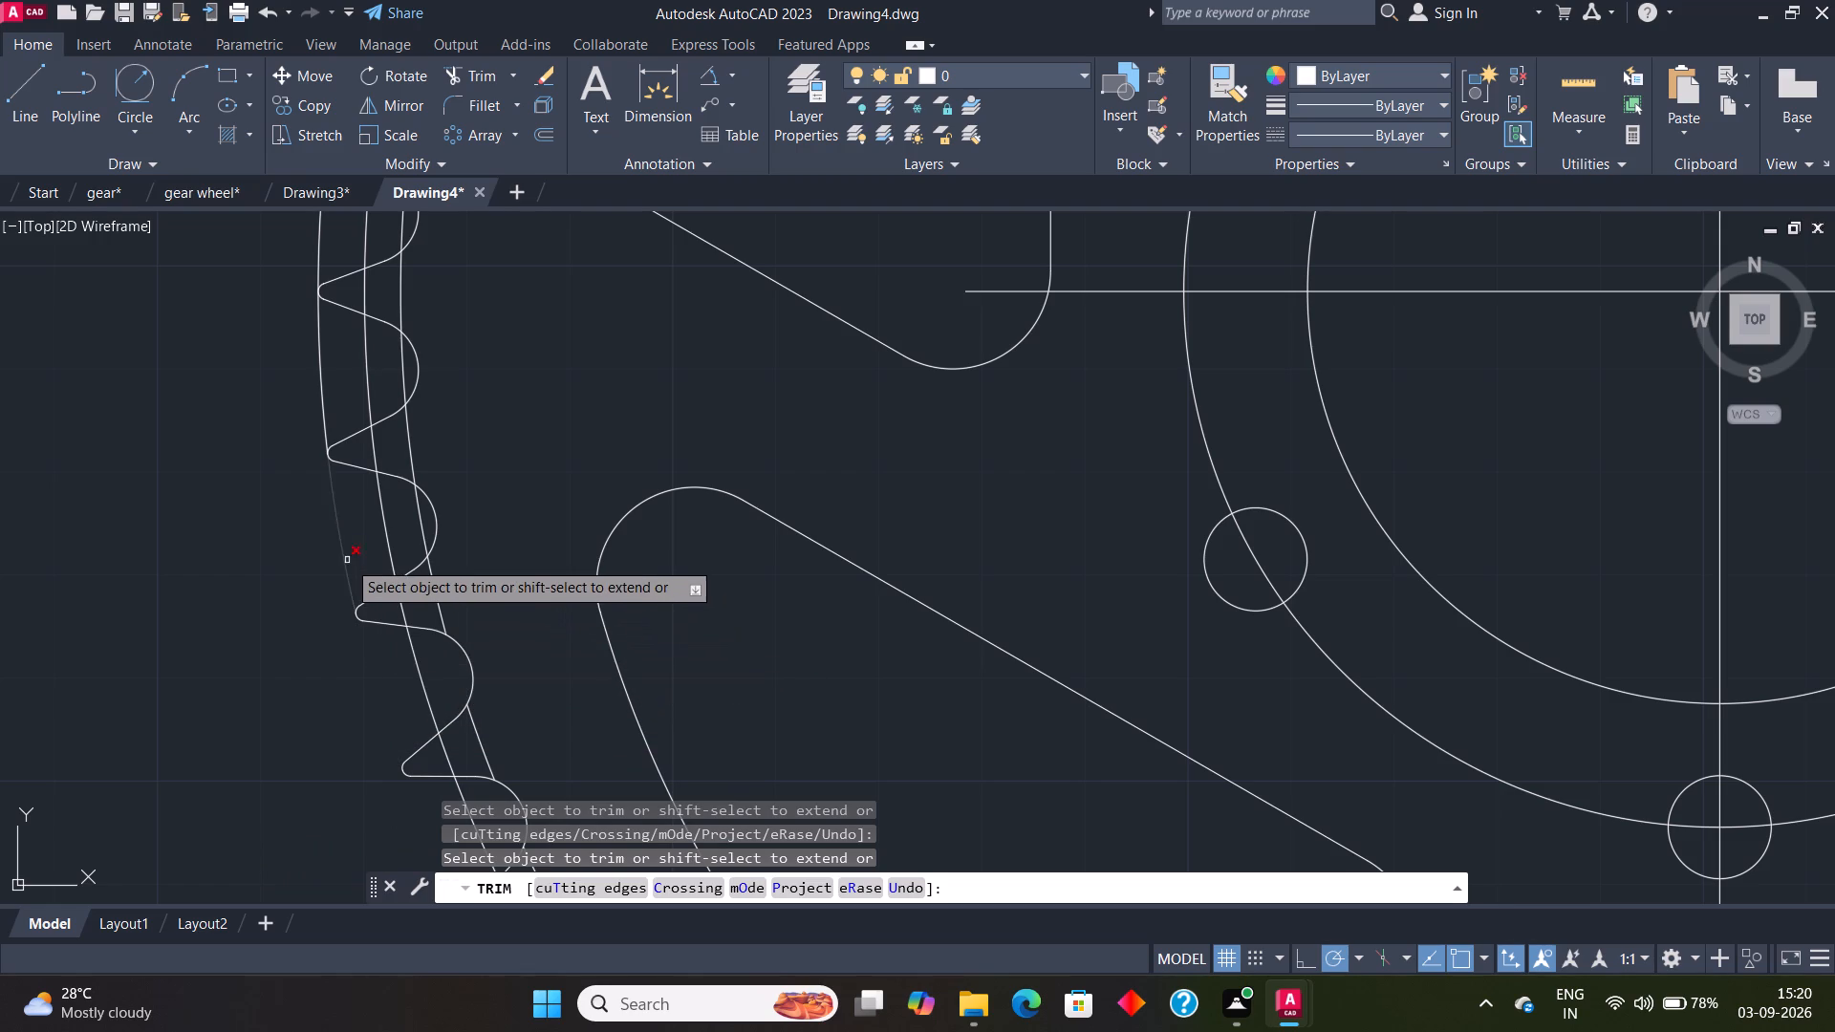
{"action": "left_click", "coordinate": [345, 558]}
{"action": "left_click", "coordinate": [419, 518]}
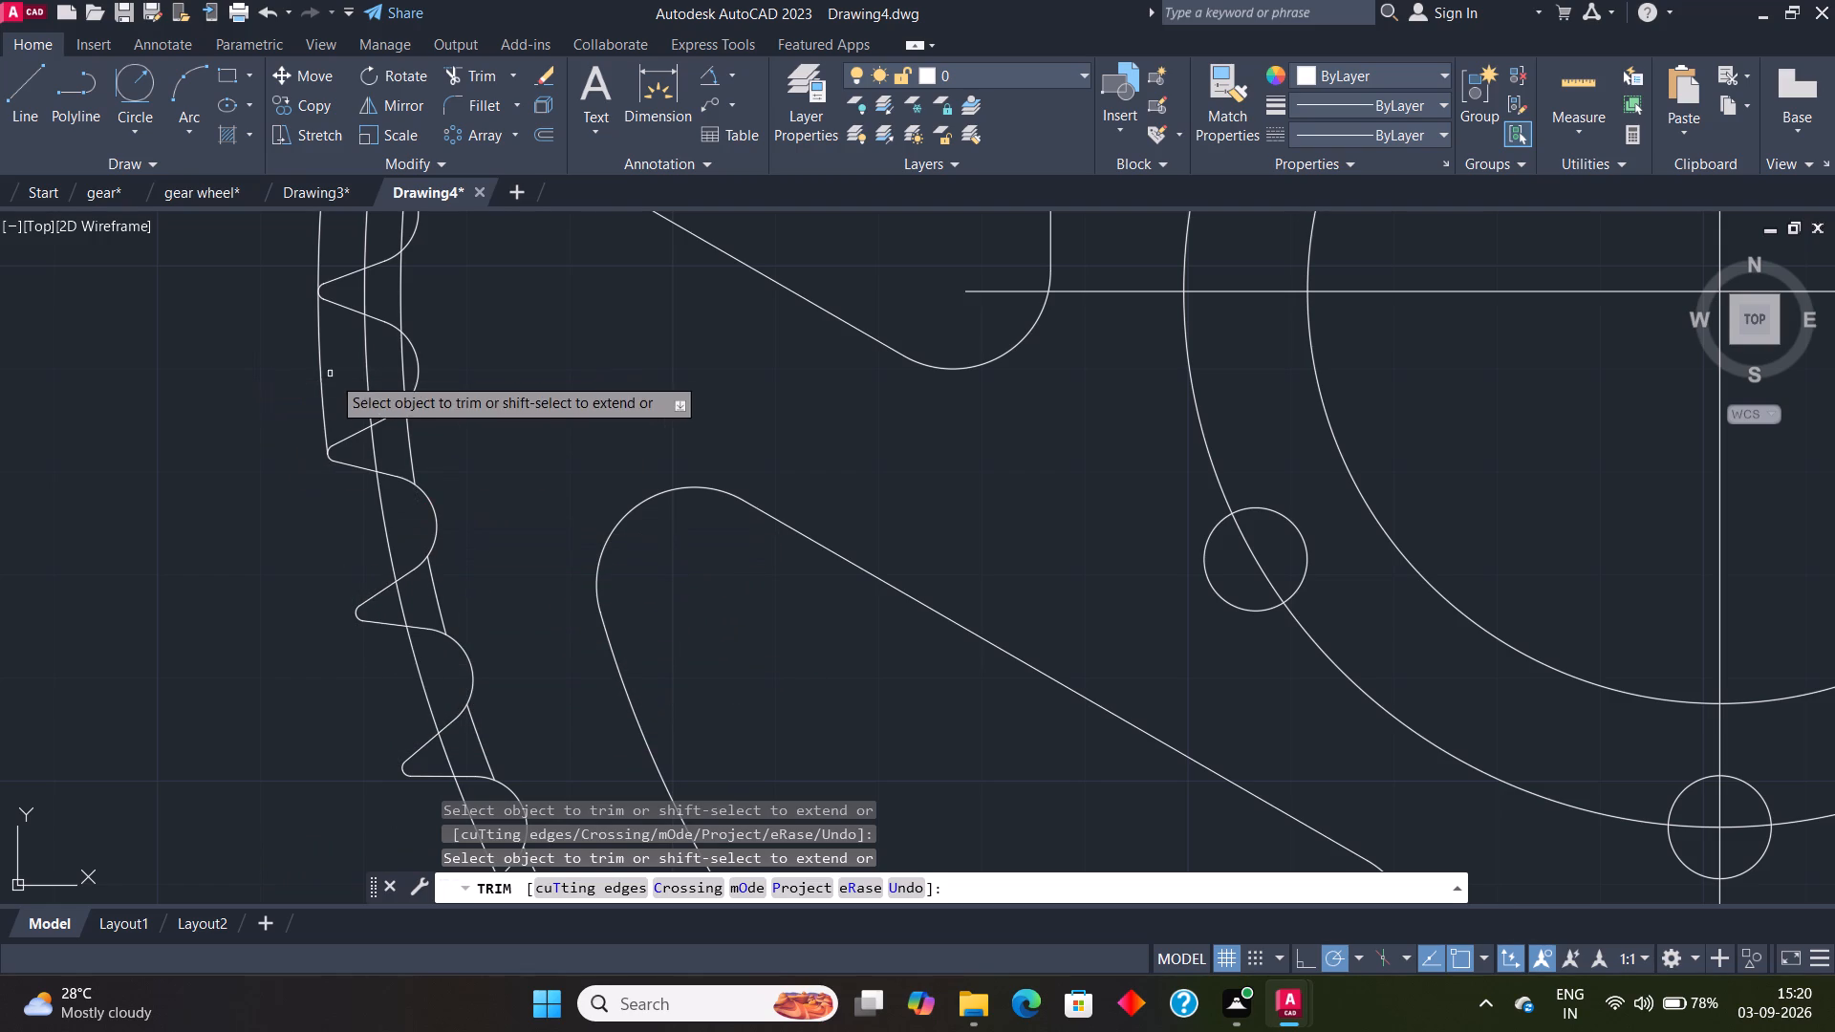
{"action": "left_click", "coordinate": [323, 397]}
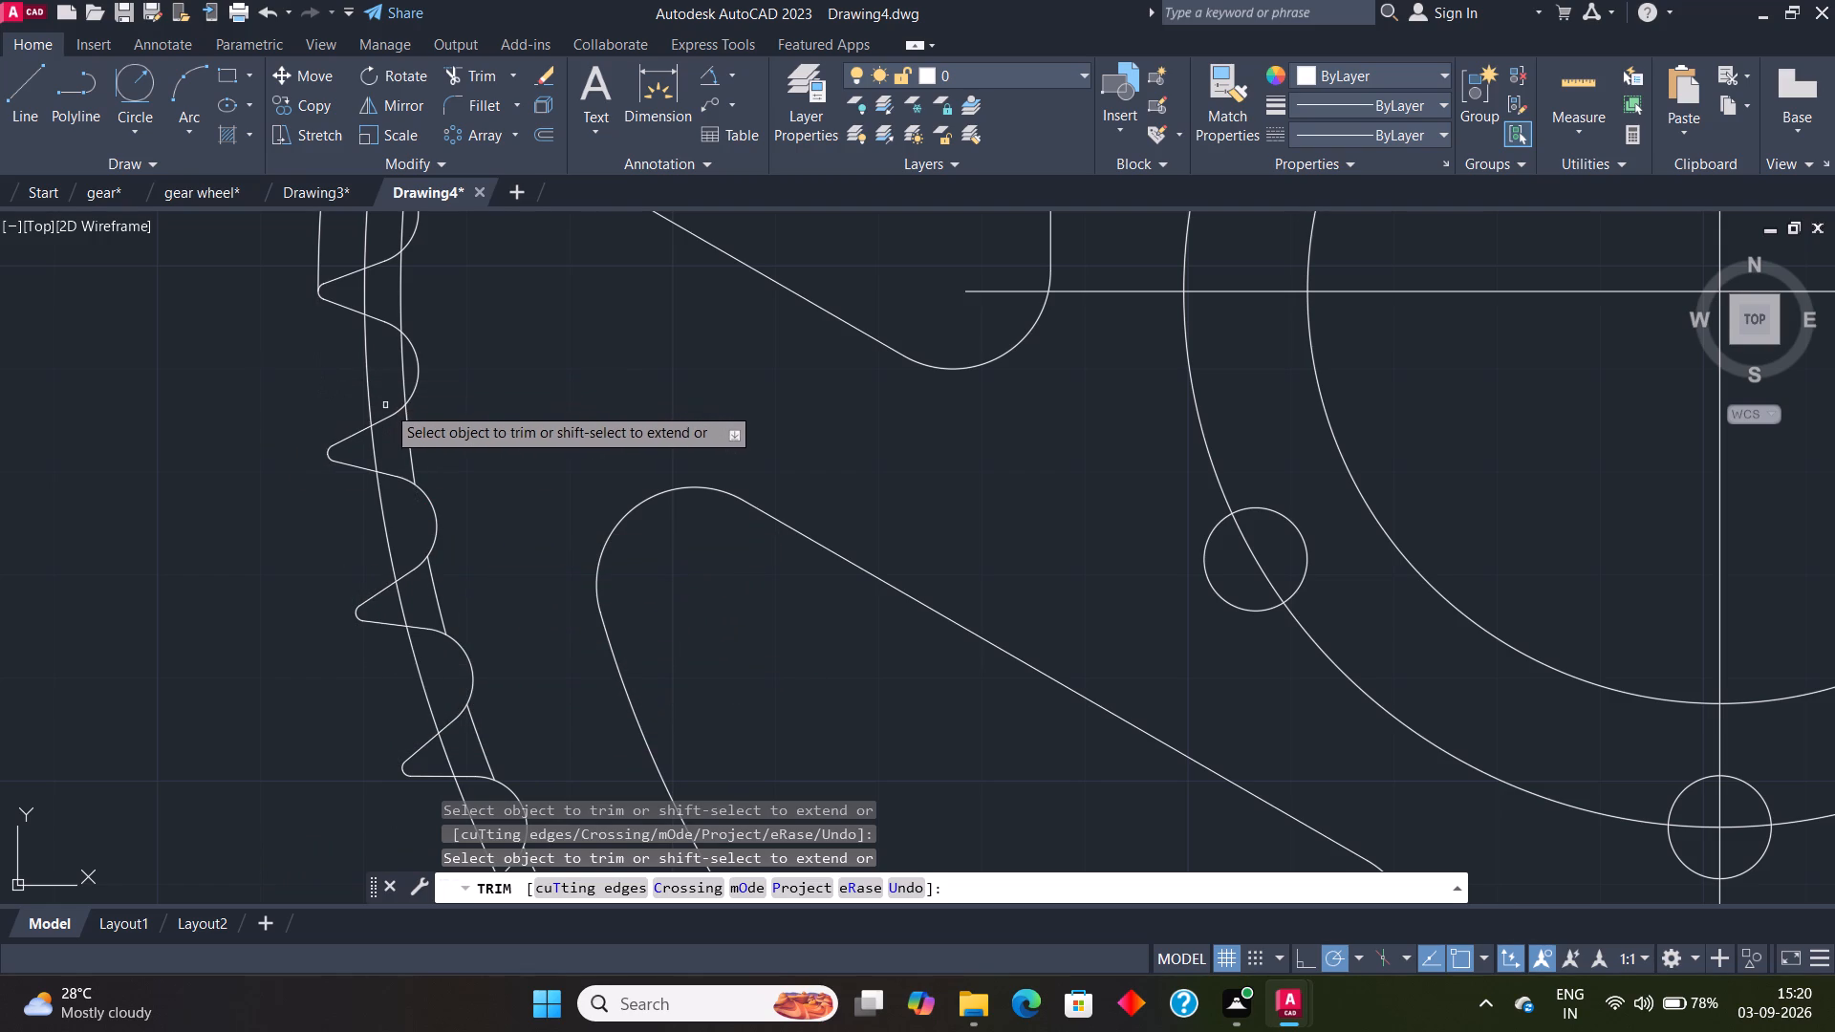
{"action": "left_click", "coordinate": [400, 386]}
Trim the outermost and innermost rim circle segments inside the first three tooth gaps above the wheel's horizontal centreline on its left side.
{"action": "scroll", "coordinate": [175, 345], "scroll_direction": "down", "scroll_amount": 1}
{"action": "middle_click_drag", "start_coordinate": [169, 349], "coordinate": [222, 444]}
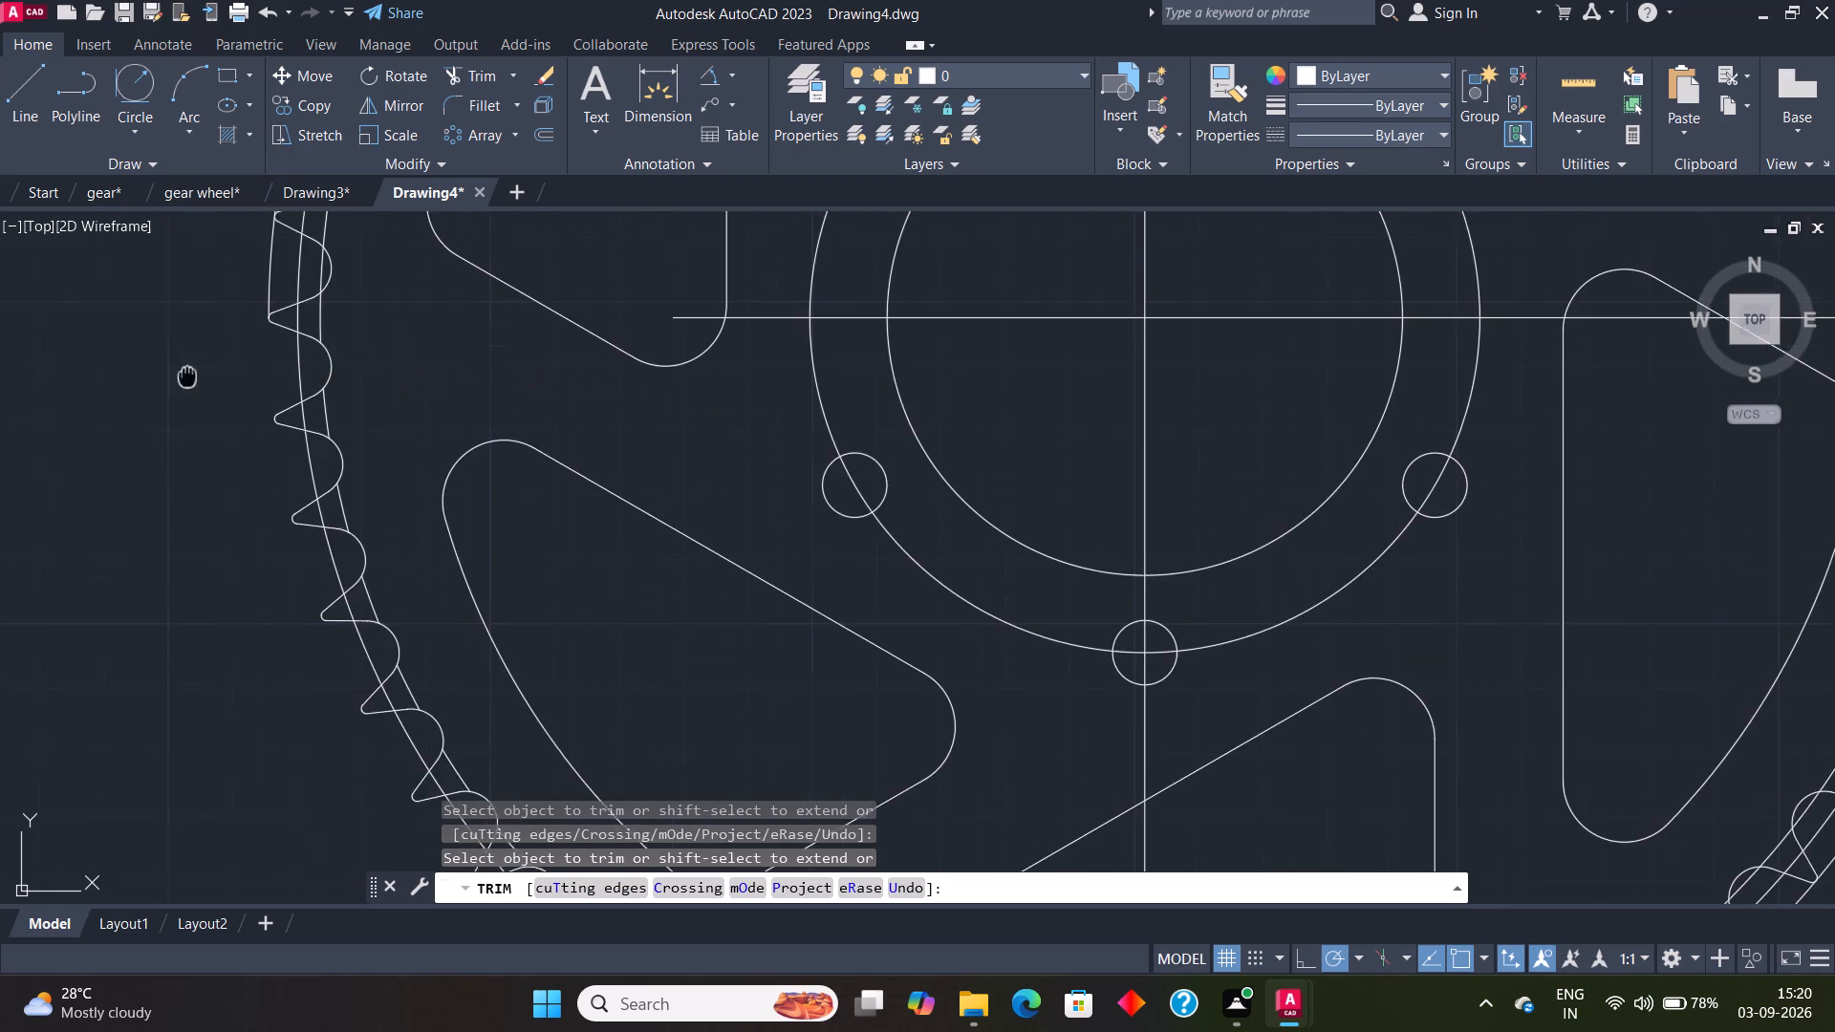
{"action": "middle_click_drag", "start_coordinate": [222, 444], "coordinate": [357, 747]}
{"action": "left_click", "coordinate": [458, 667]}
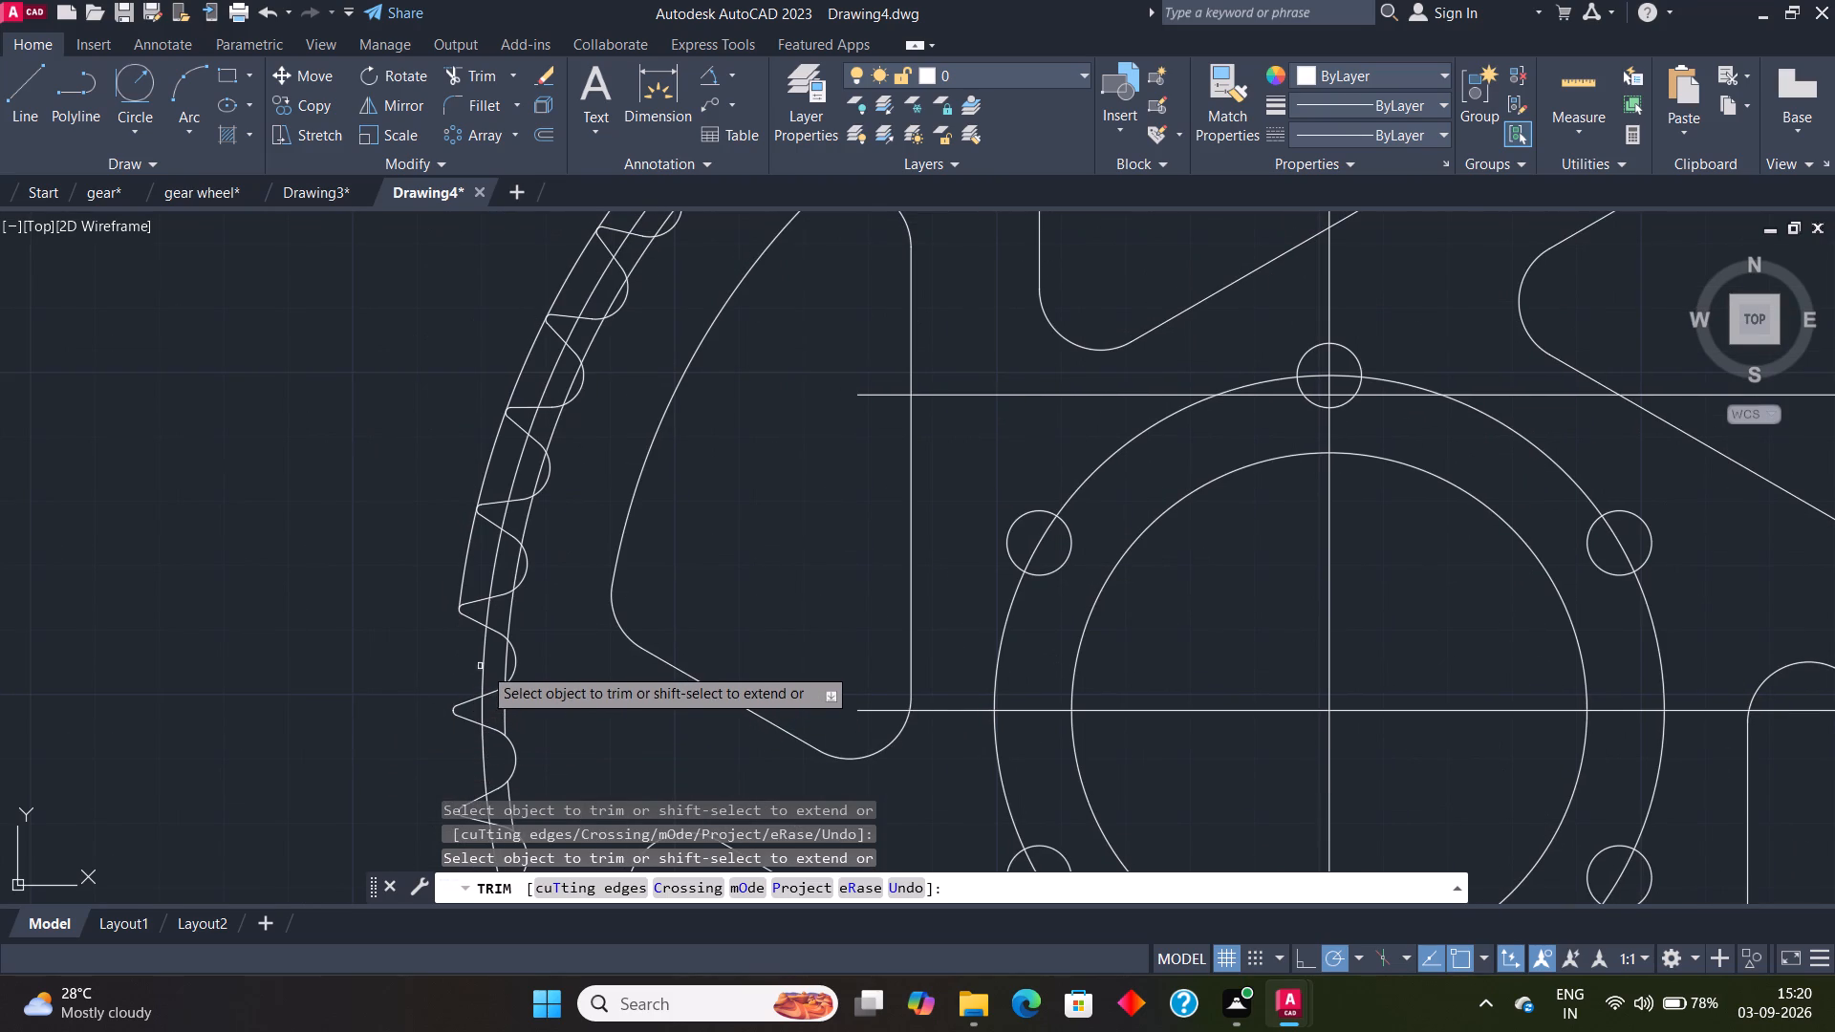
{"action": "left_click", "coordinate": [505, 656]}
{"action": "left_click", "coordinate": [463, 576]}
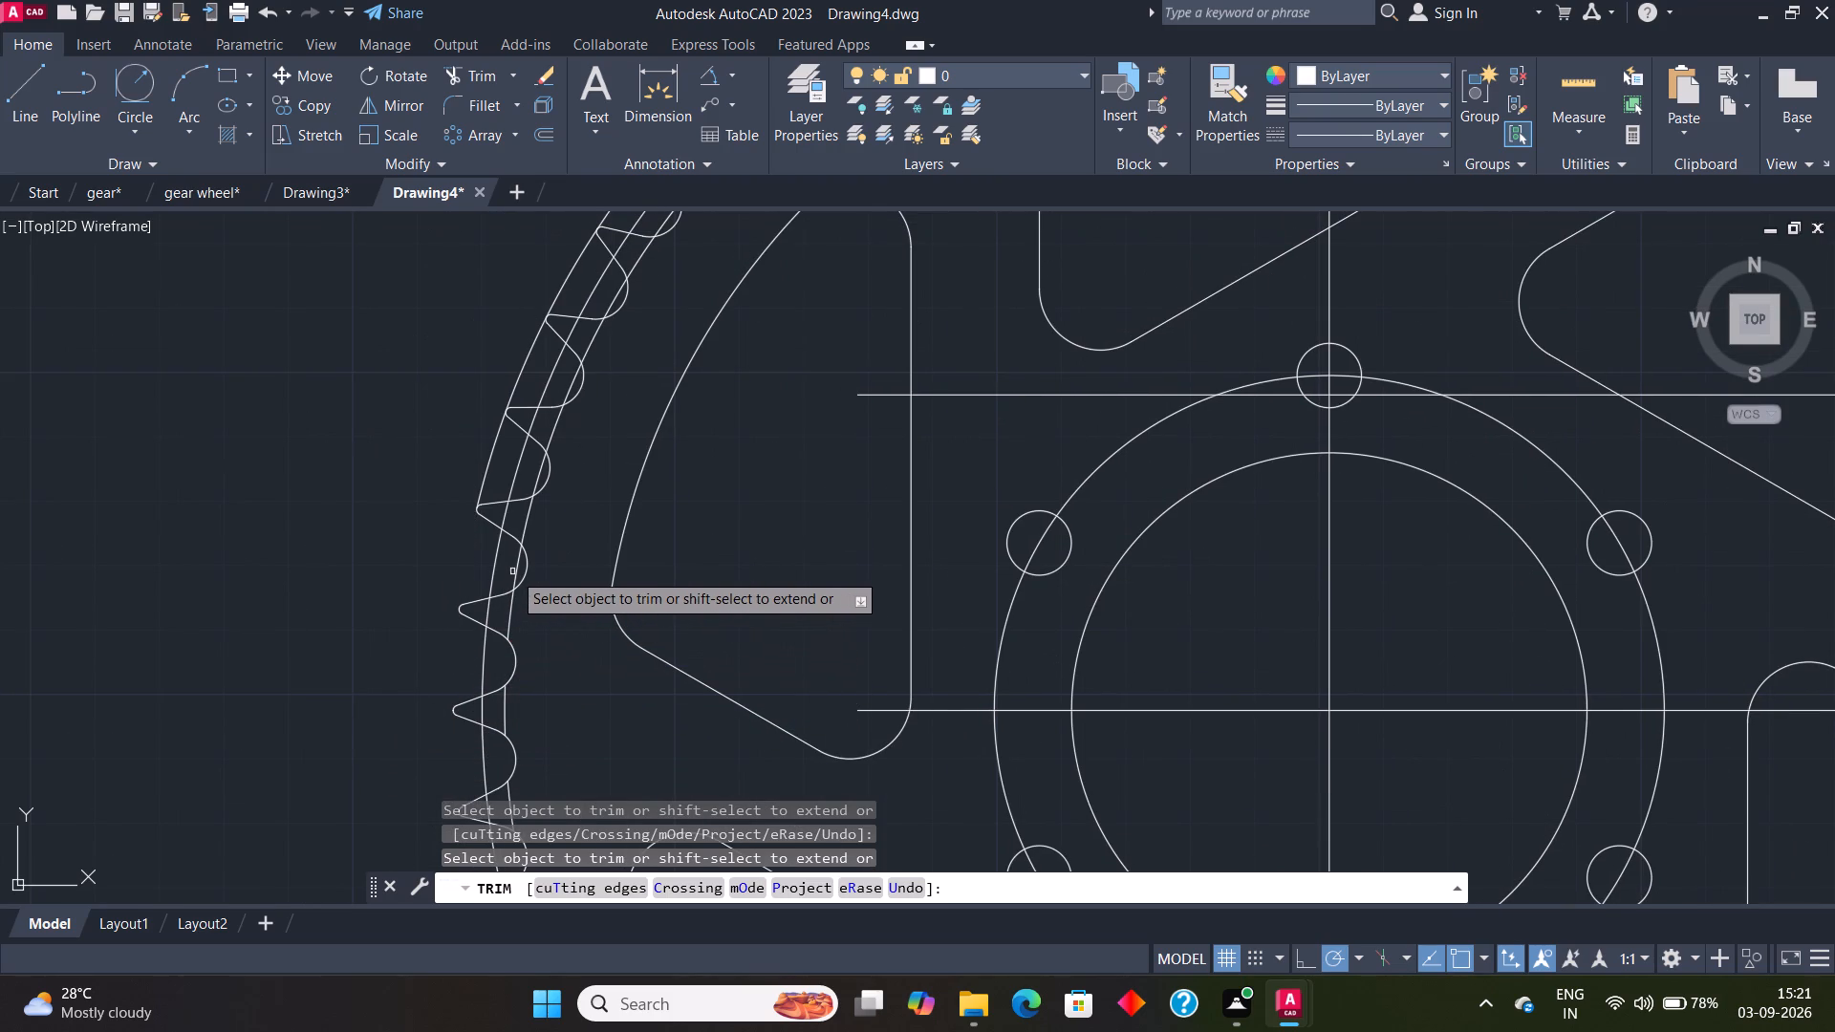
{"action": "left_click", "coordinate": [517, 568]}
{"action": "left_click", "coordinate": [477, 492]}
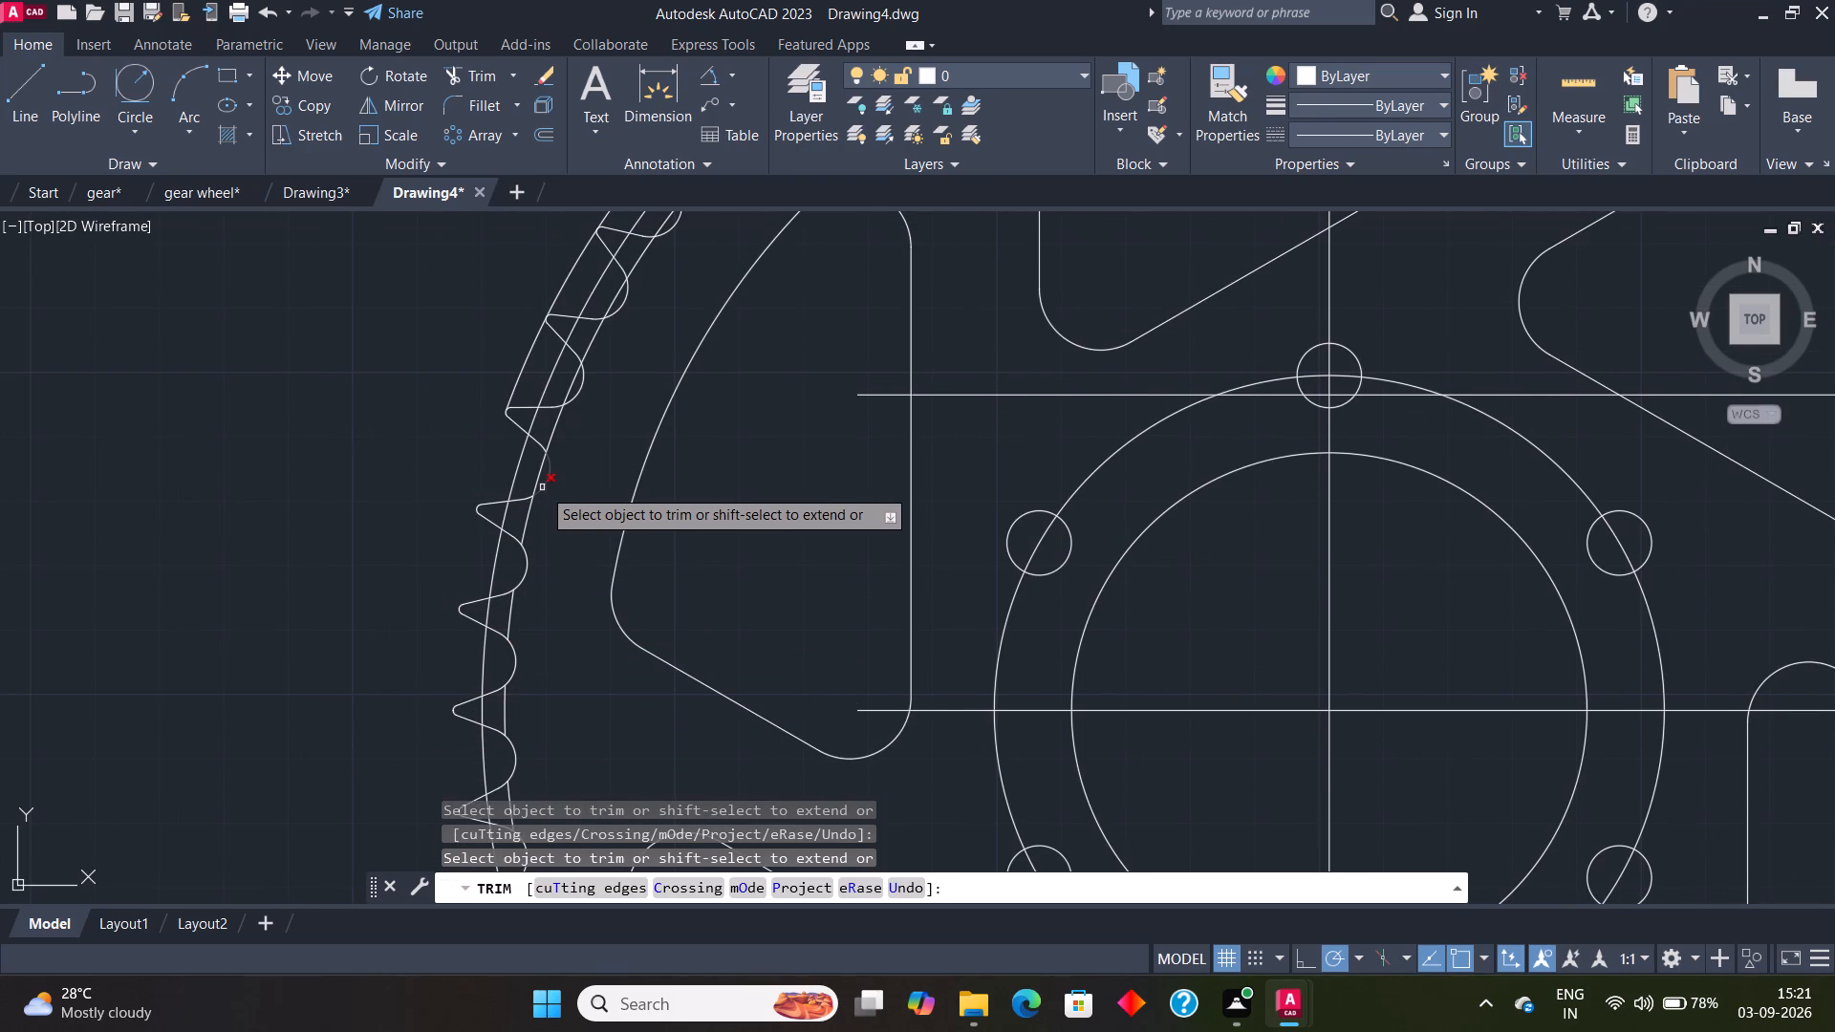
{"action": "left_click", "coordinate": [539, 480]}
Trim the outermost and innermost rim circle segments inside the next three tooth gaps clockwise up the wheel's upper-left rim.
{"action": "middle_click_drag", "start_coordinate": [356, 396], "coordinate": [268, 622]}
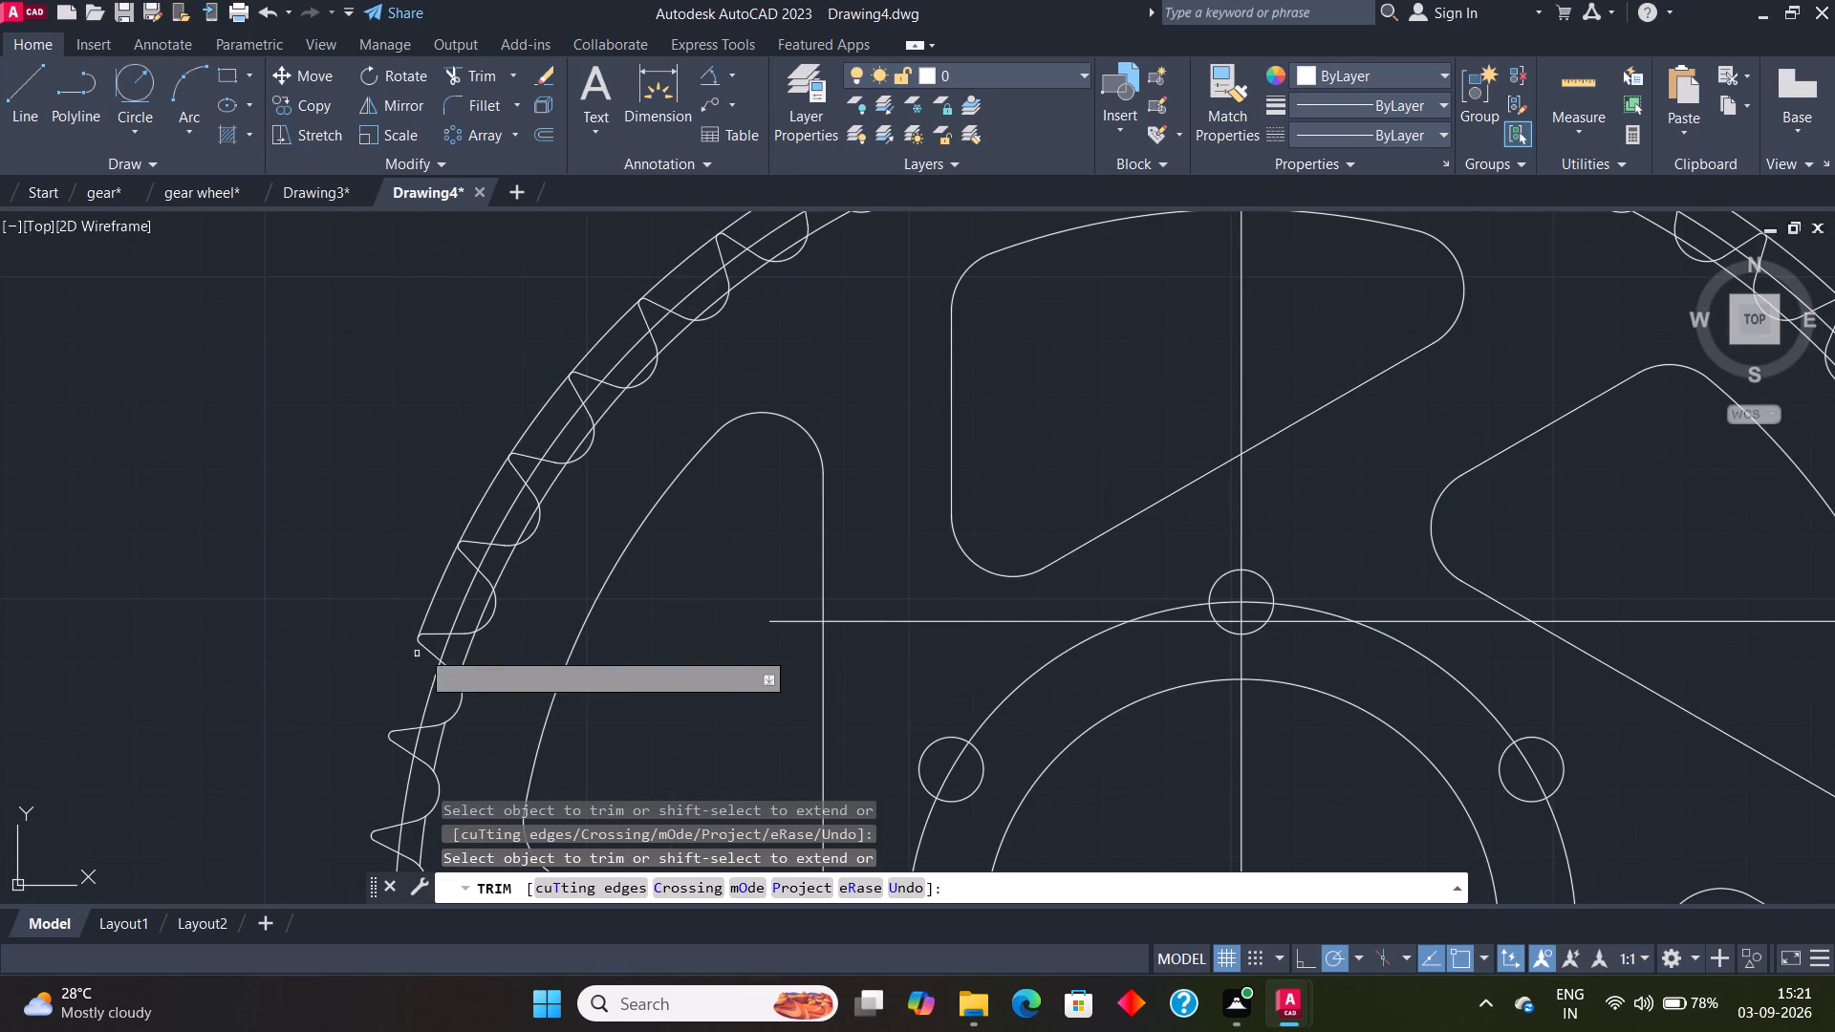
{"action": "left_click", "coordinate": [440, 594]}
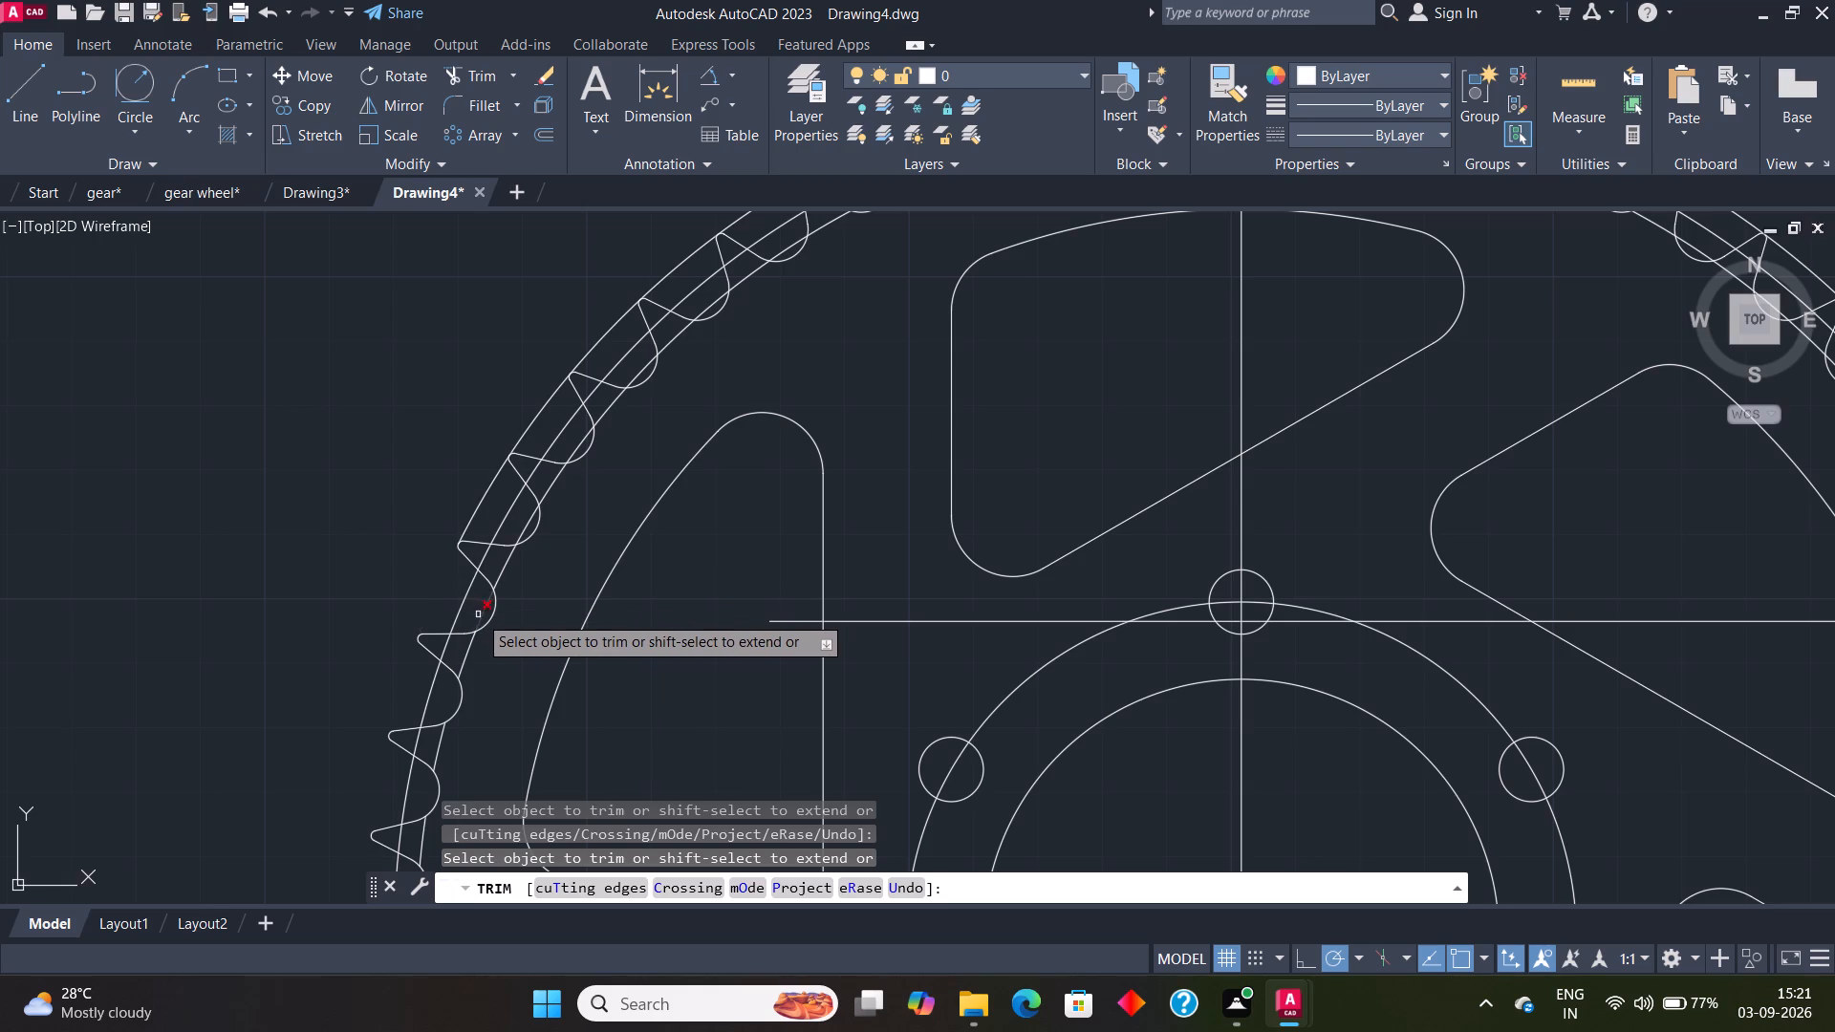
{"action": "left_click", "coordinate": [480, 614]}
{"action": "left_click", "coordinate": [486, 500]}
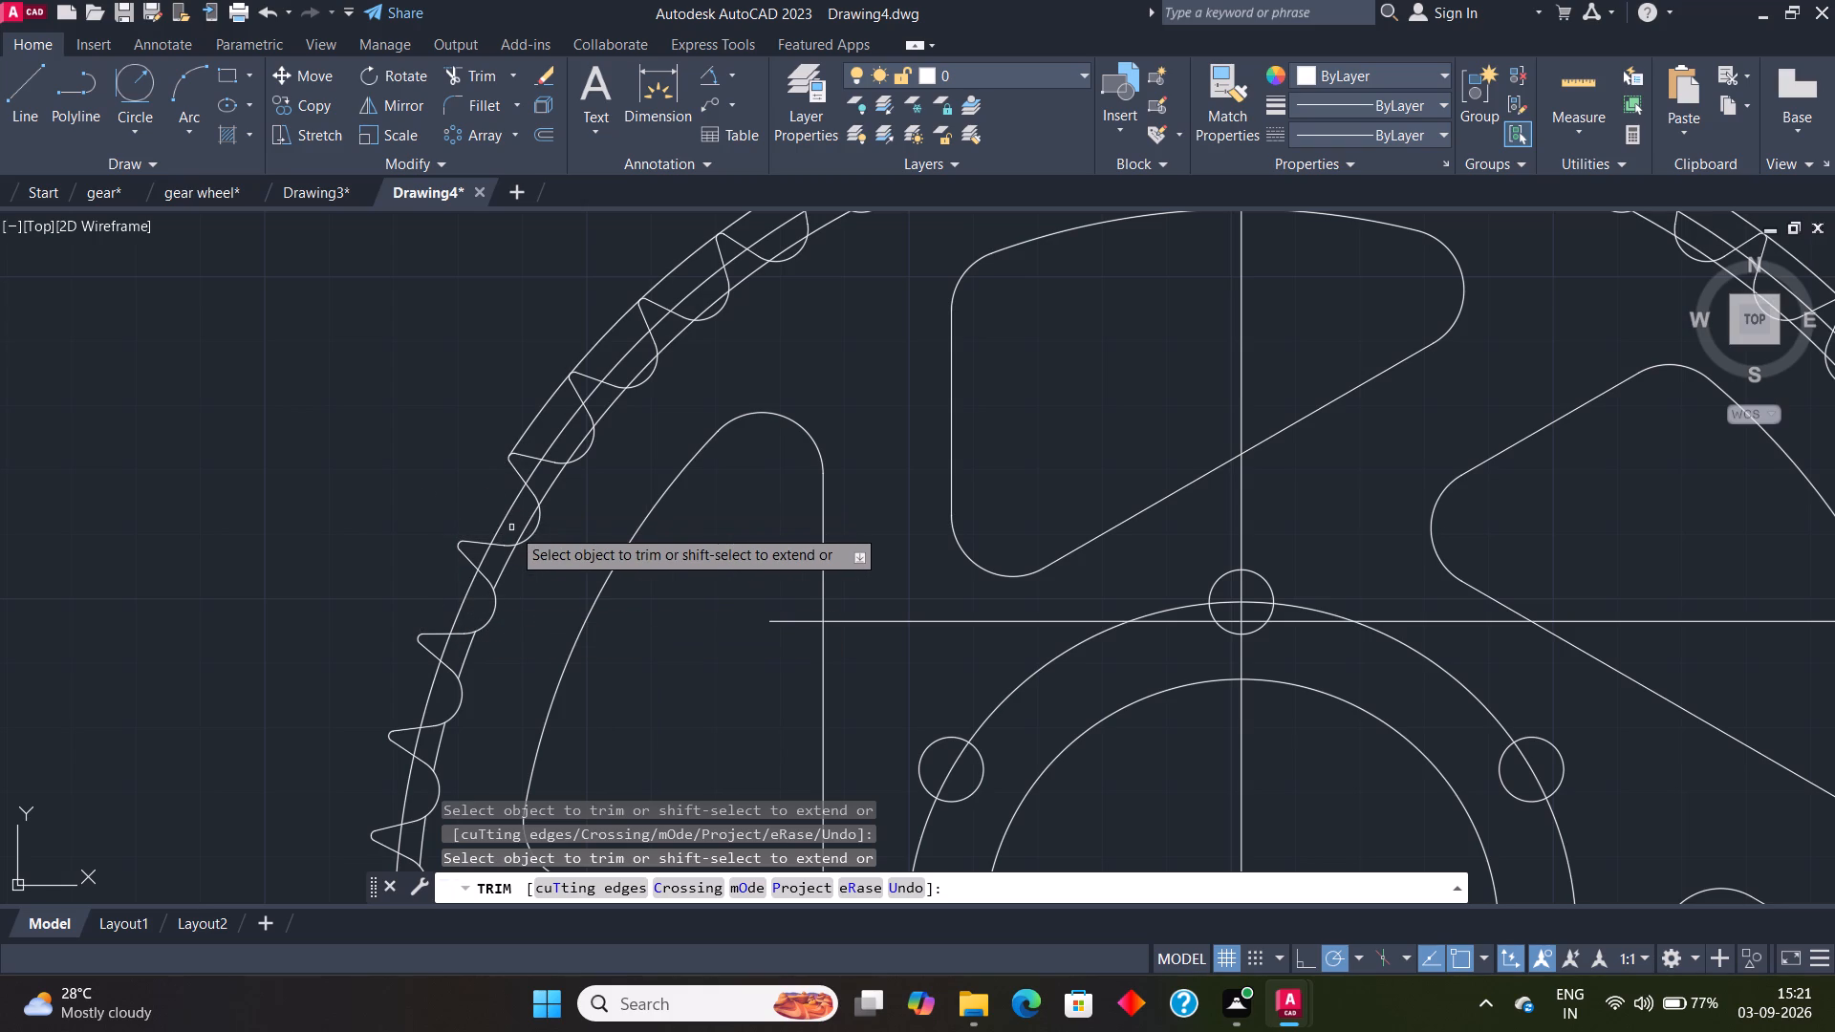
{"action": "left_click", "coordinate": [524, 526]}
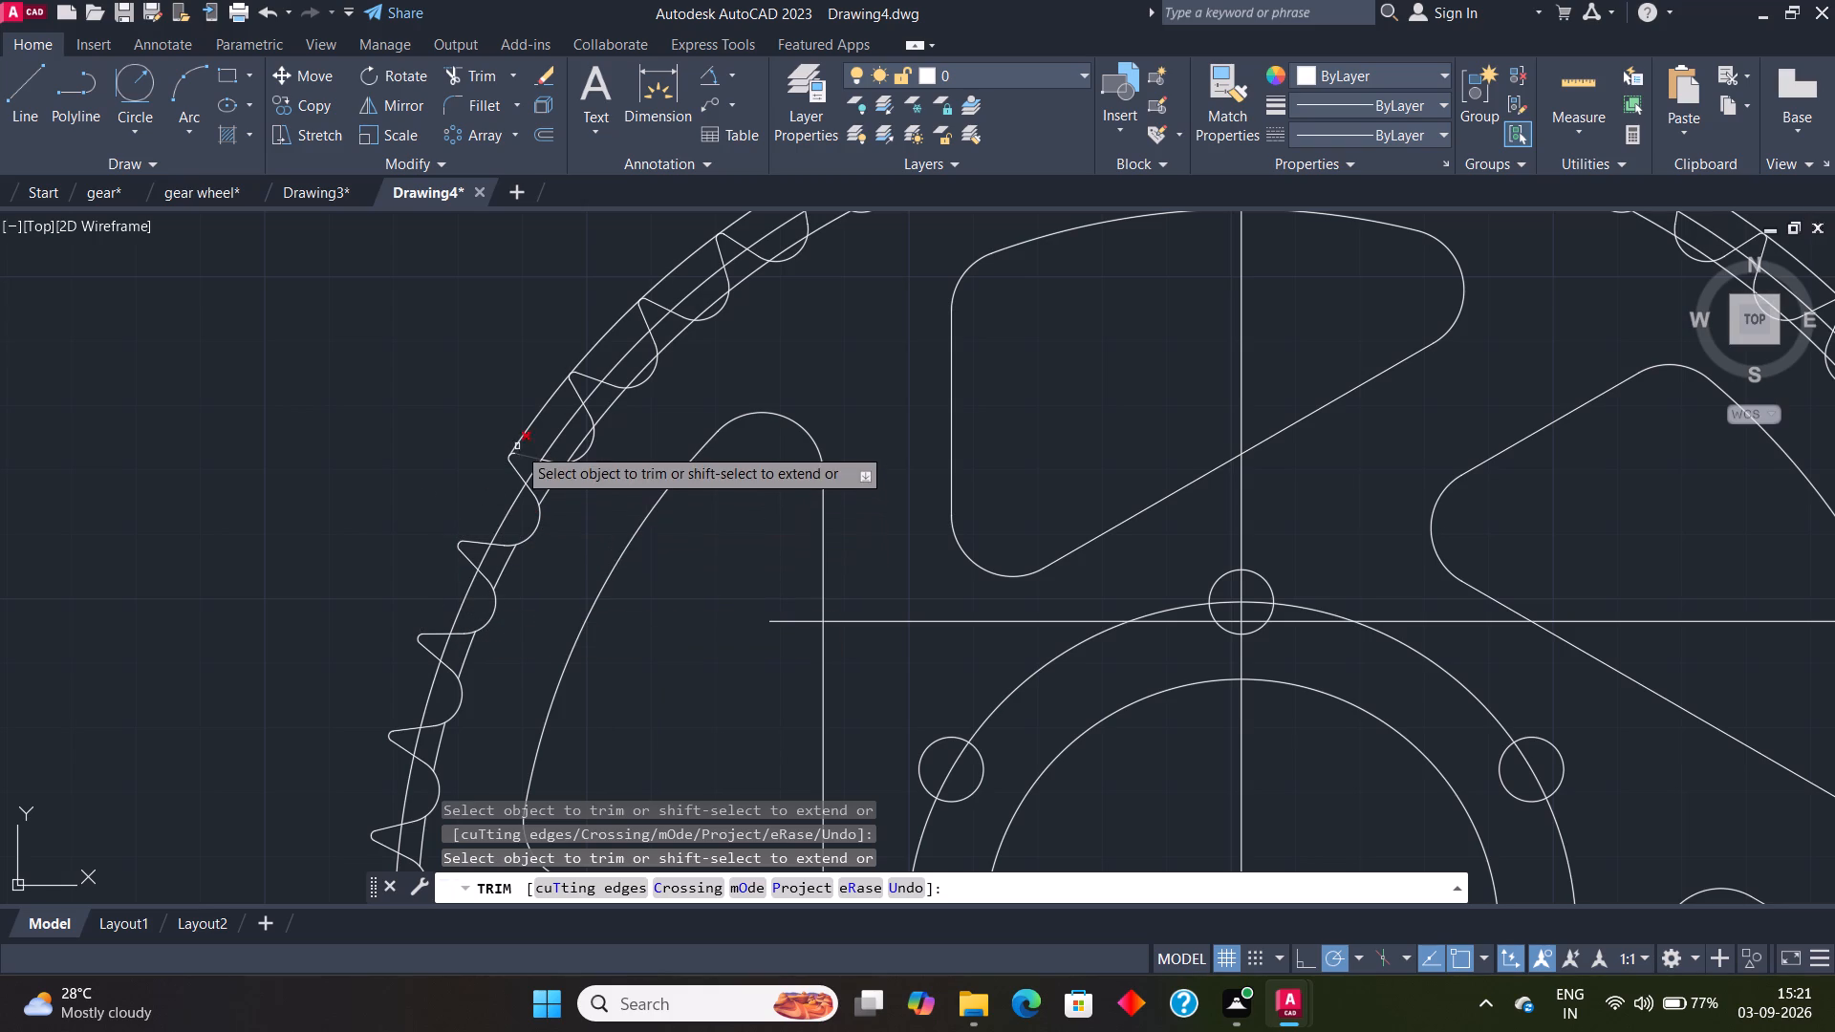
{"action": "left_click", "coordinate": [528, 430]}
{"action": "left_click", "coordinate": [571, 452]}
Trim the outermost and innermost rim circle segments inside the following five tooth gaps clockwise along the wheel's upper-left rim.
{"action": "middle_click_drag", "start_coordinate": [397, 417], "coordinate": [388, 441]}
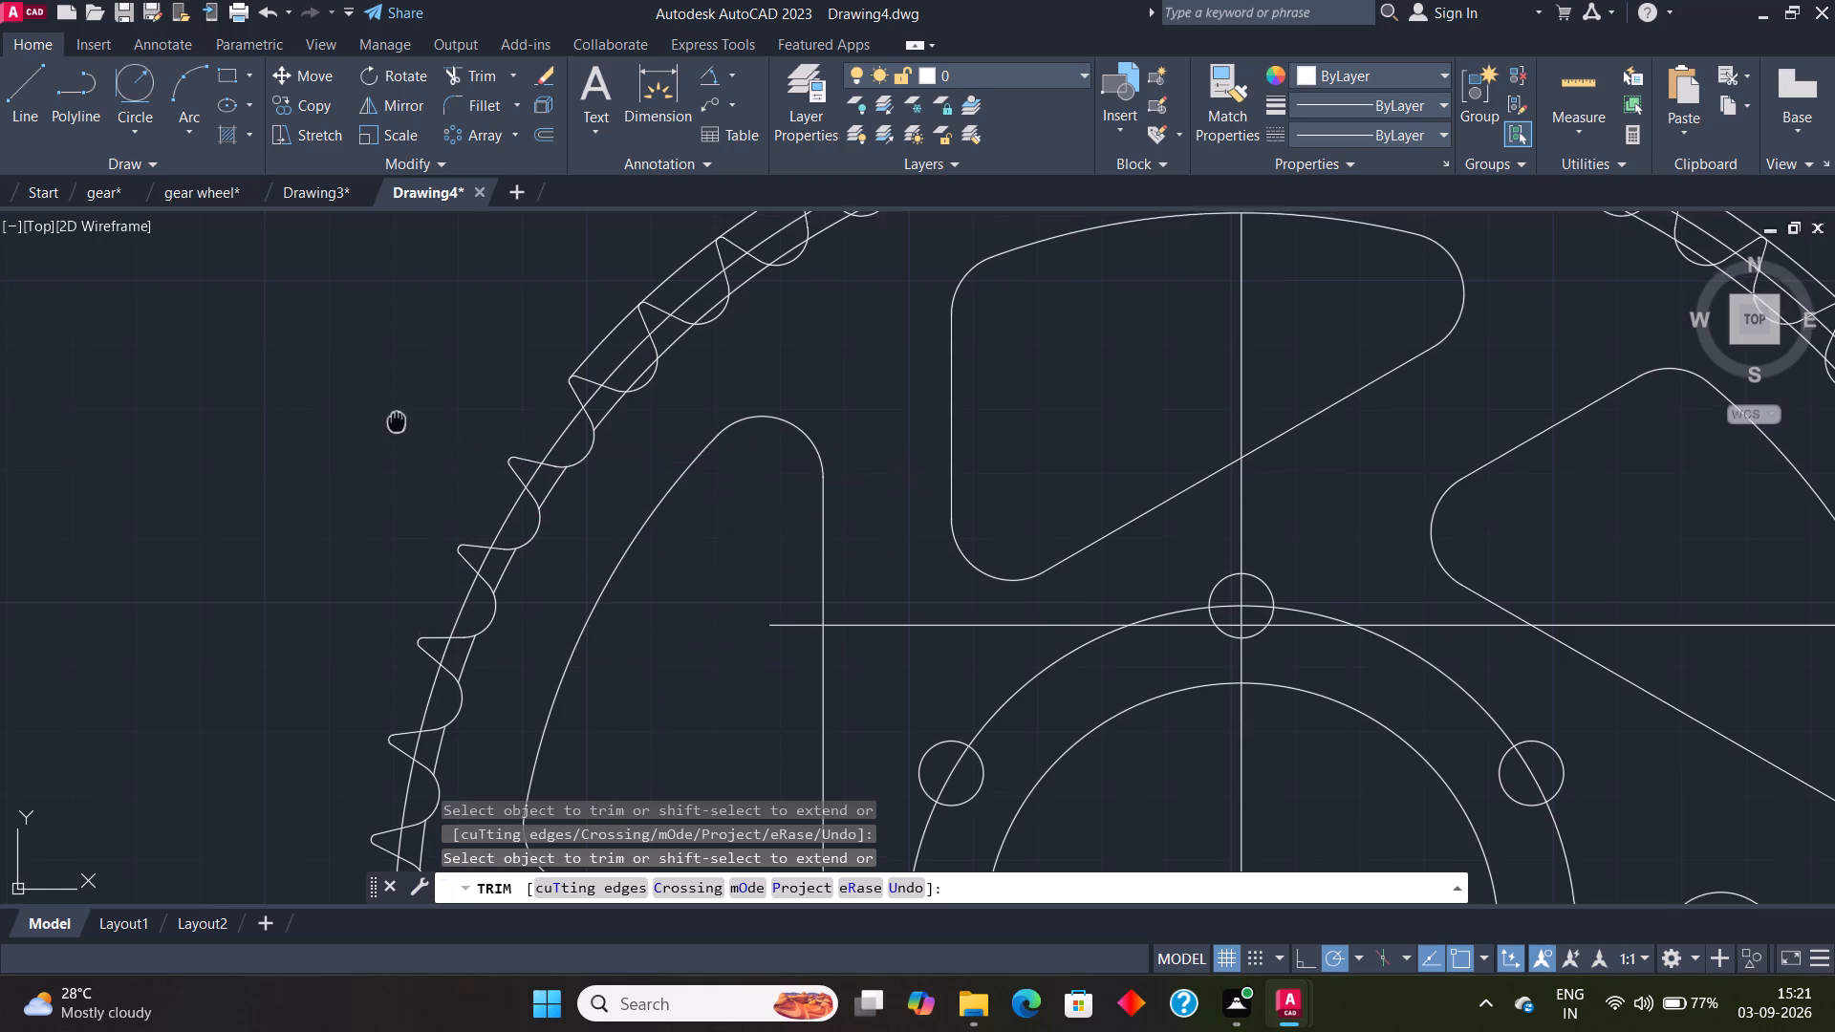
{"action": "middle_click_drag", "start_coordinate": [388, 441], "coordinate": [101, 625]}
{"action": "left_click", "coordinate": [309, 547]}
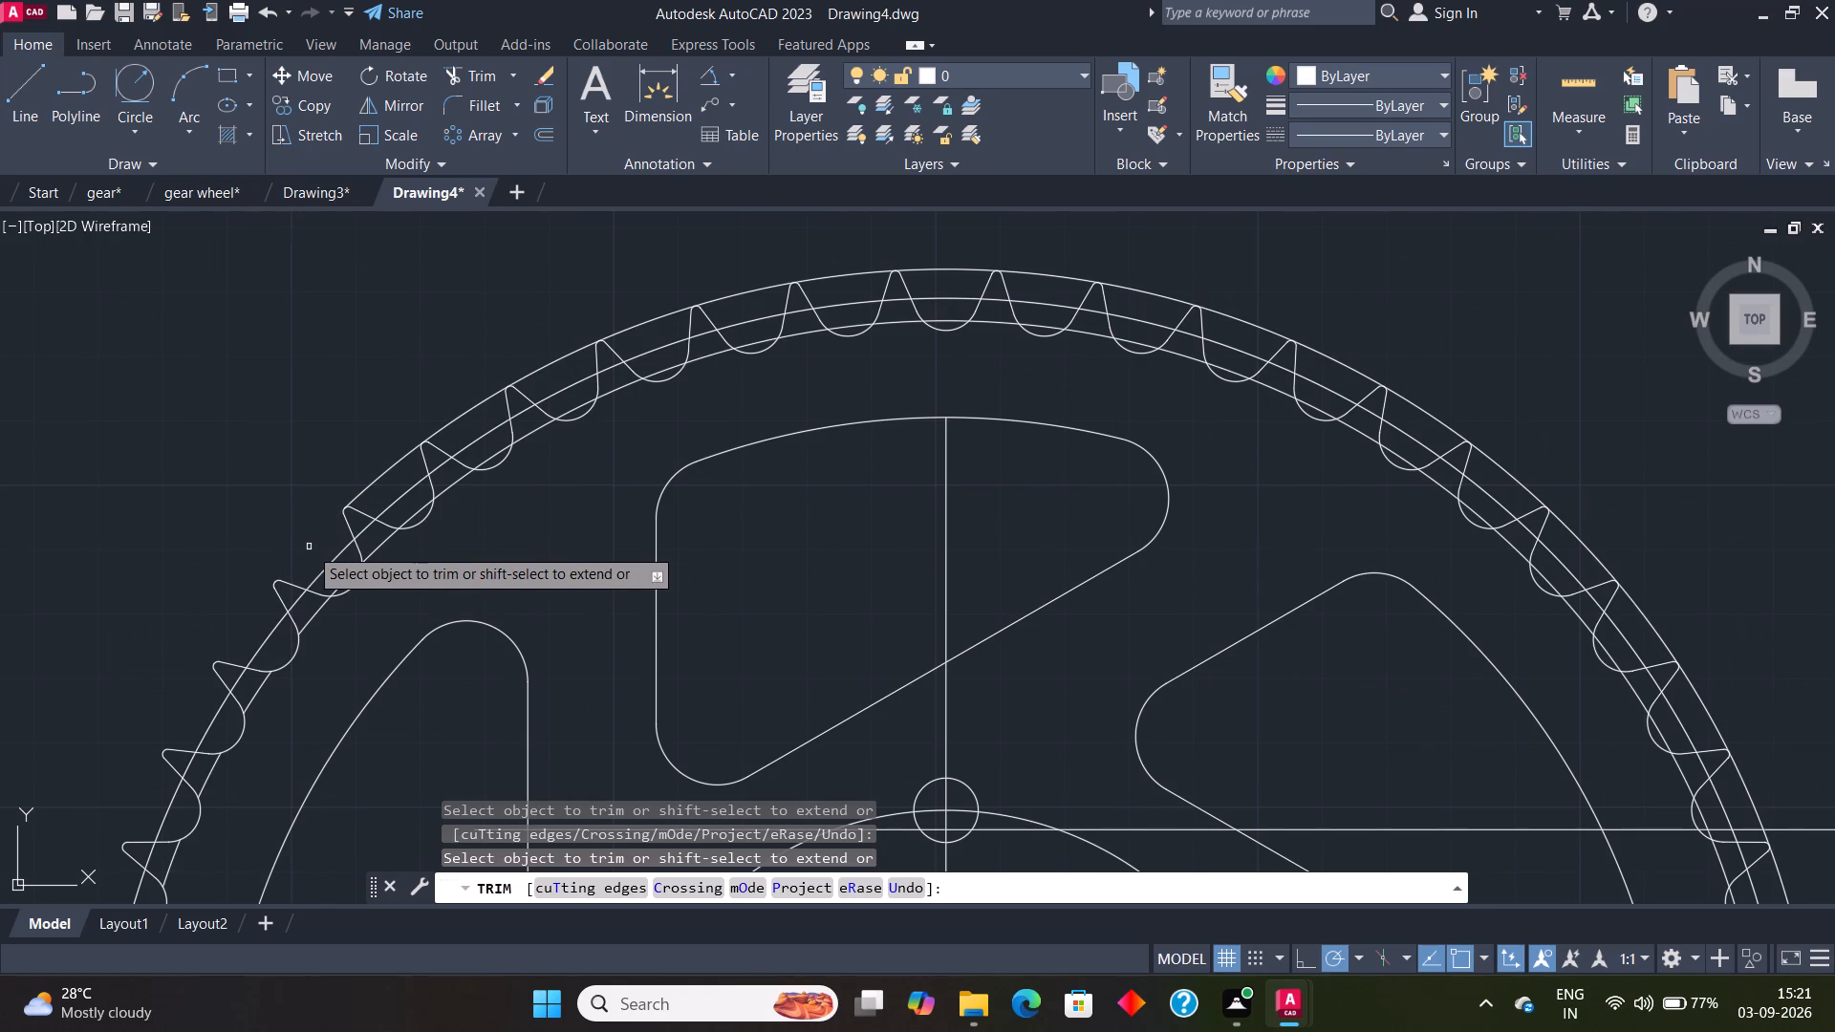
{"action": "left_click", "coordinate": [341, 583]}
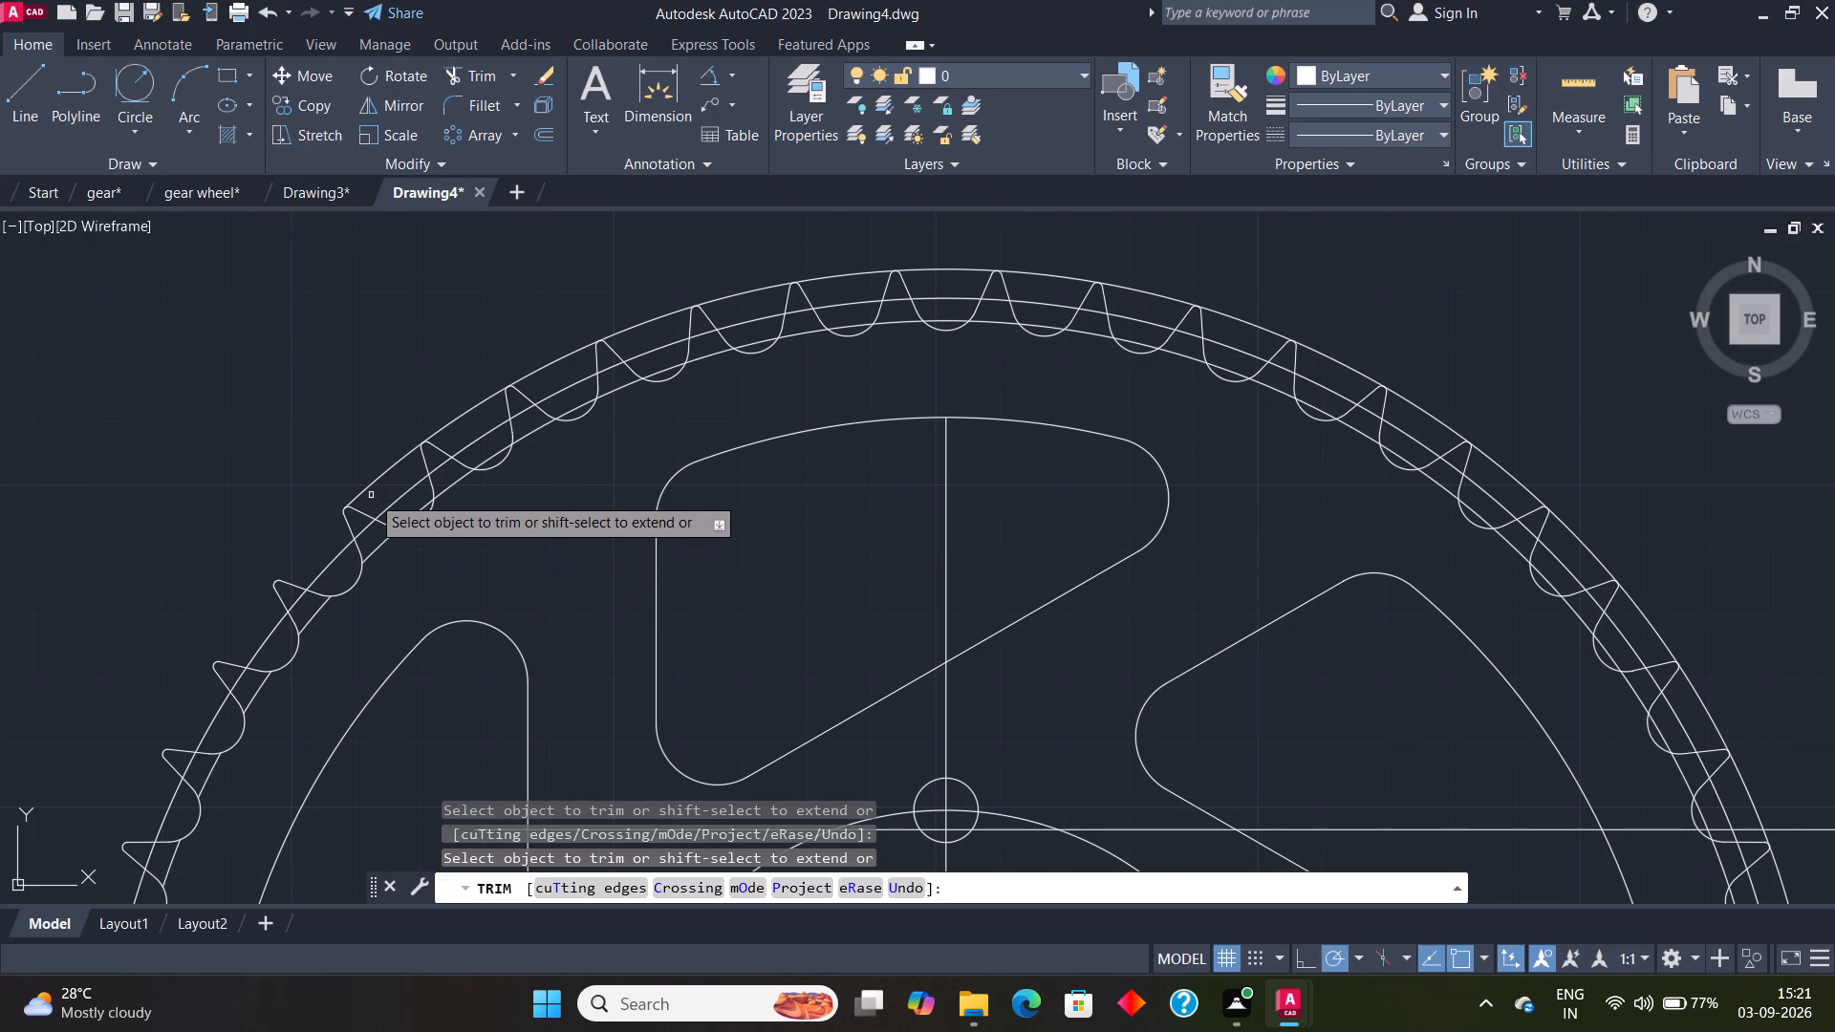
{"action": "left_click", "coordinate": [371, 484]}
{"action": "left_click", "coordinate": [419, 510]}
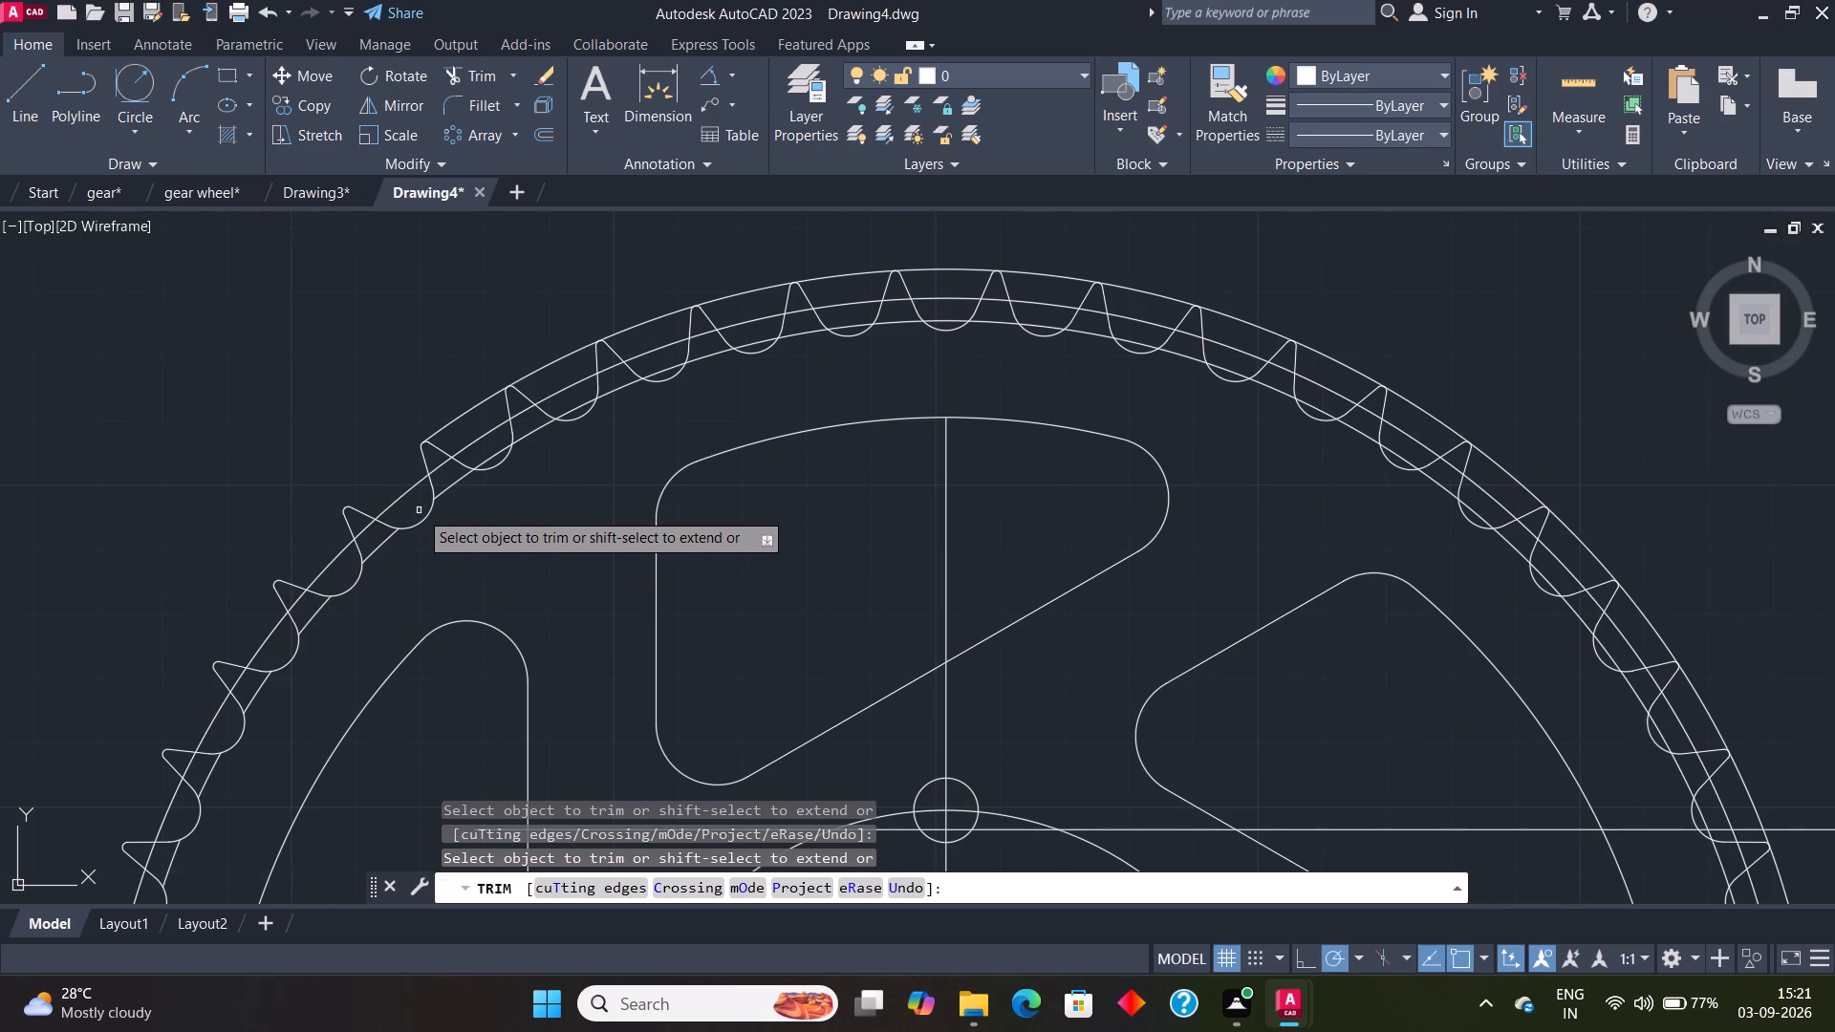
{"action": "left_click", "coordinate": [464, 409]}
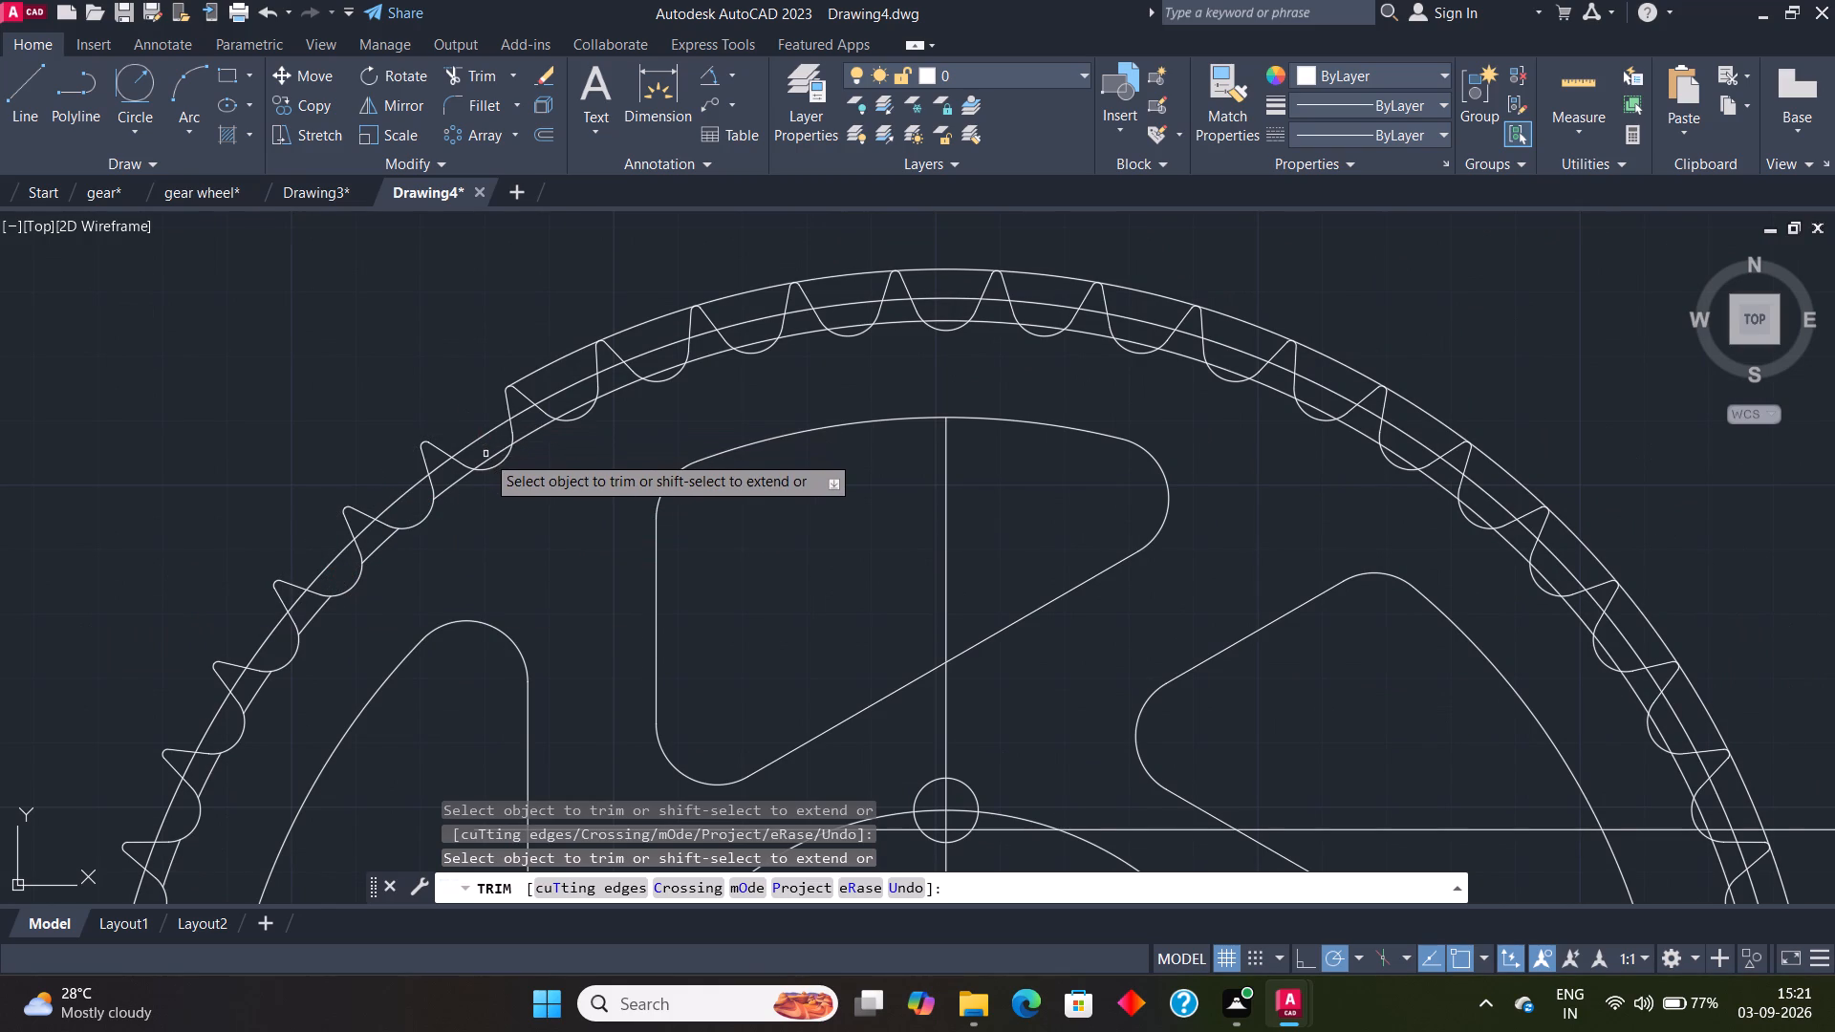
{"action": "left_click", "coordinate": [491, 454]}
{"action": "left_click", "coordinate": [557, 358]}
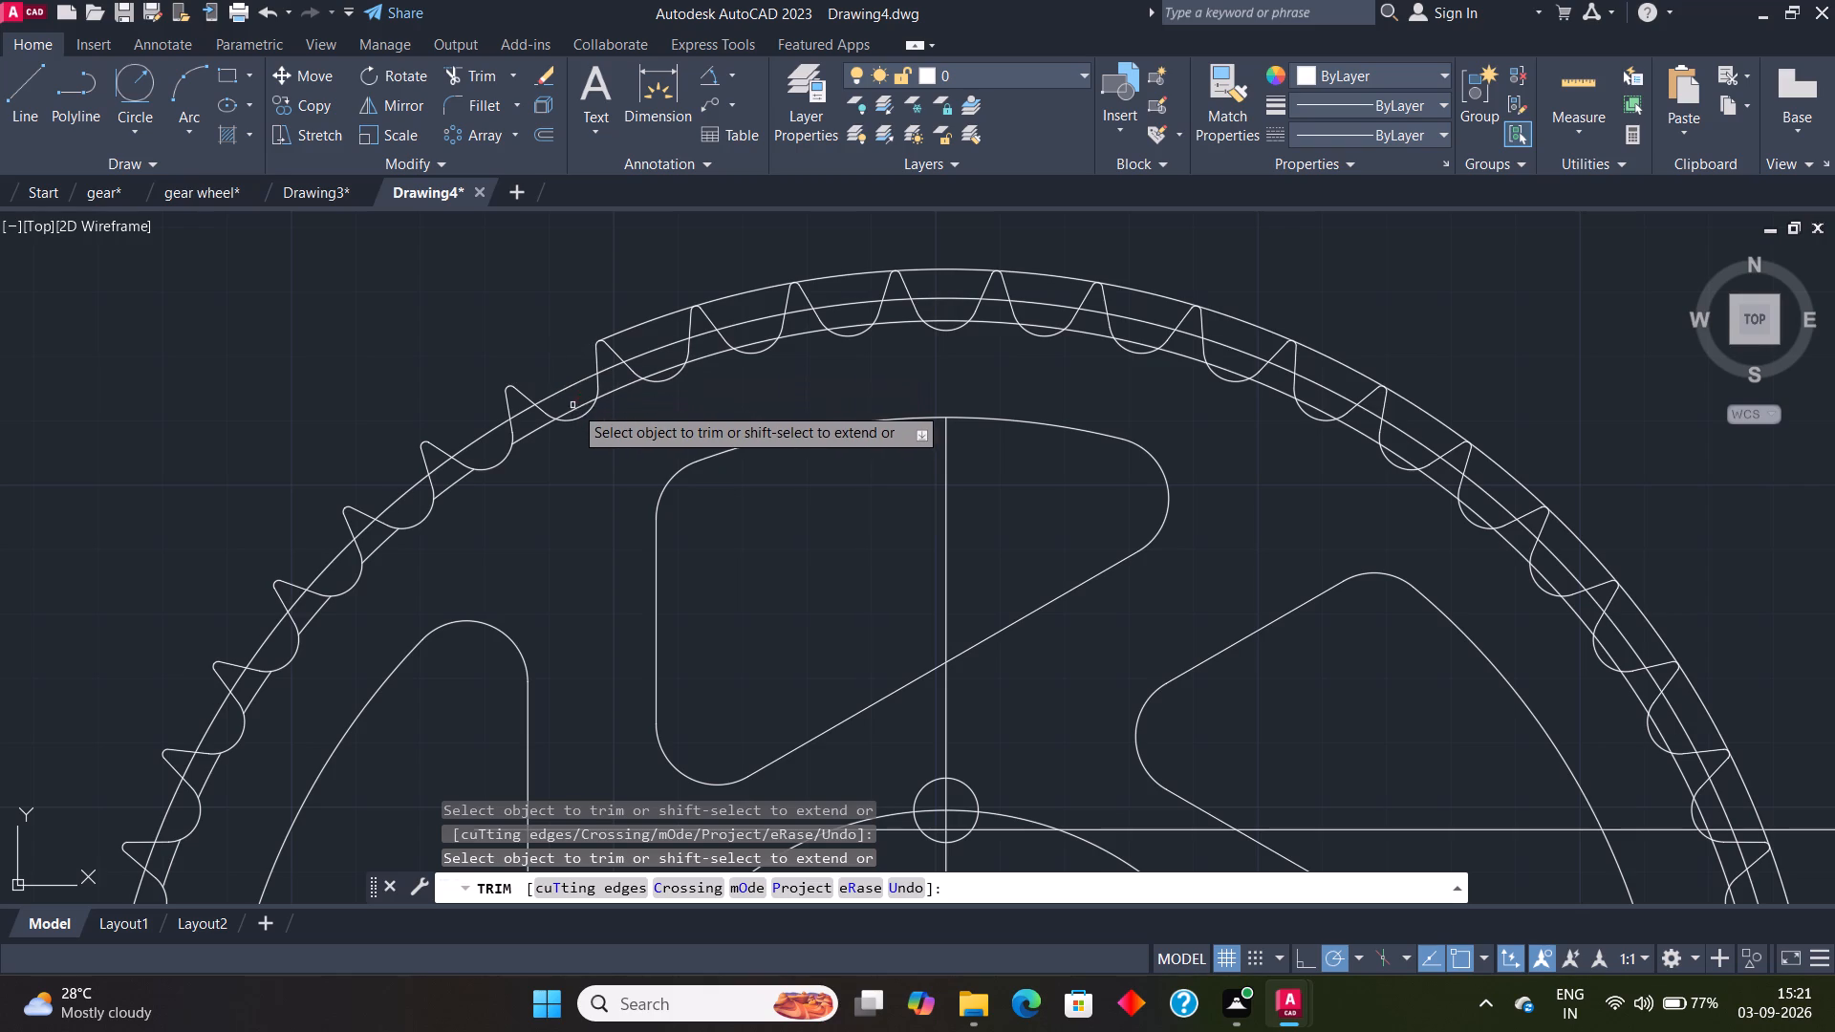
{"action": "left_click", "coordinate": [576, 407]}
{"action": "left_click", "coordinate": [631, 330]}
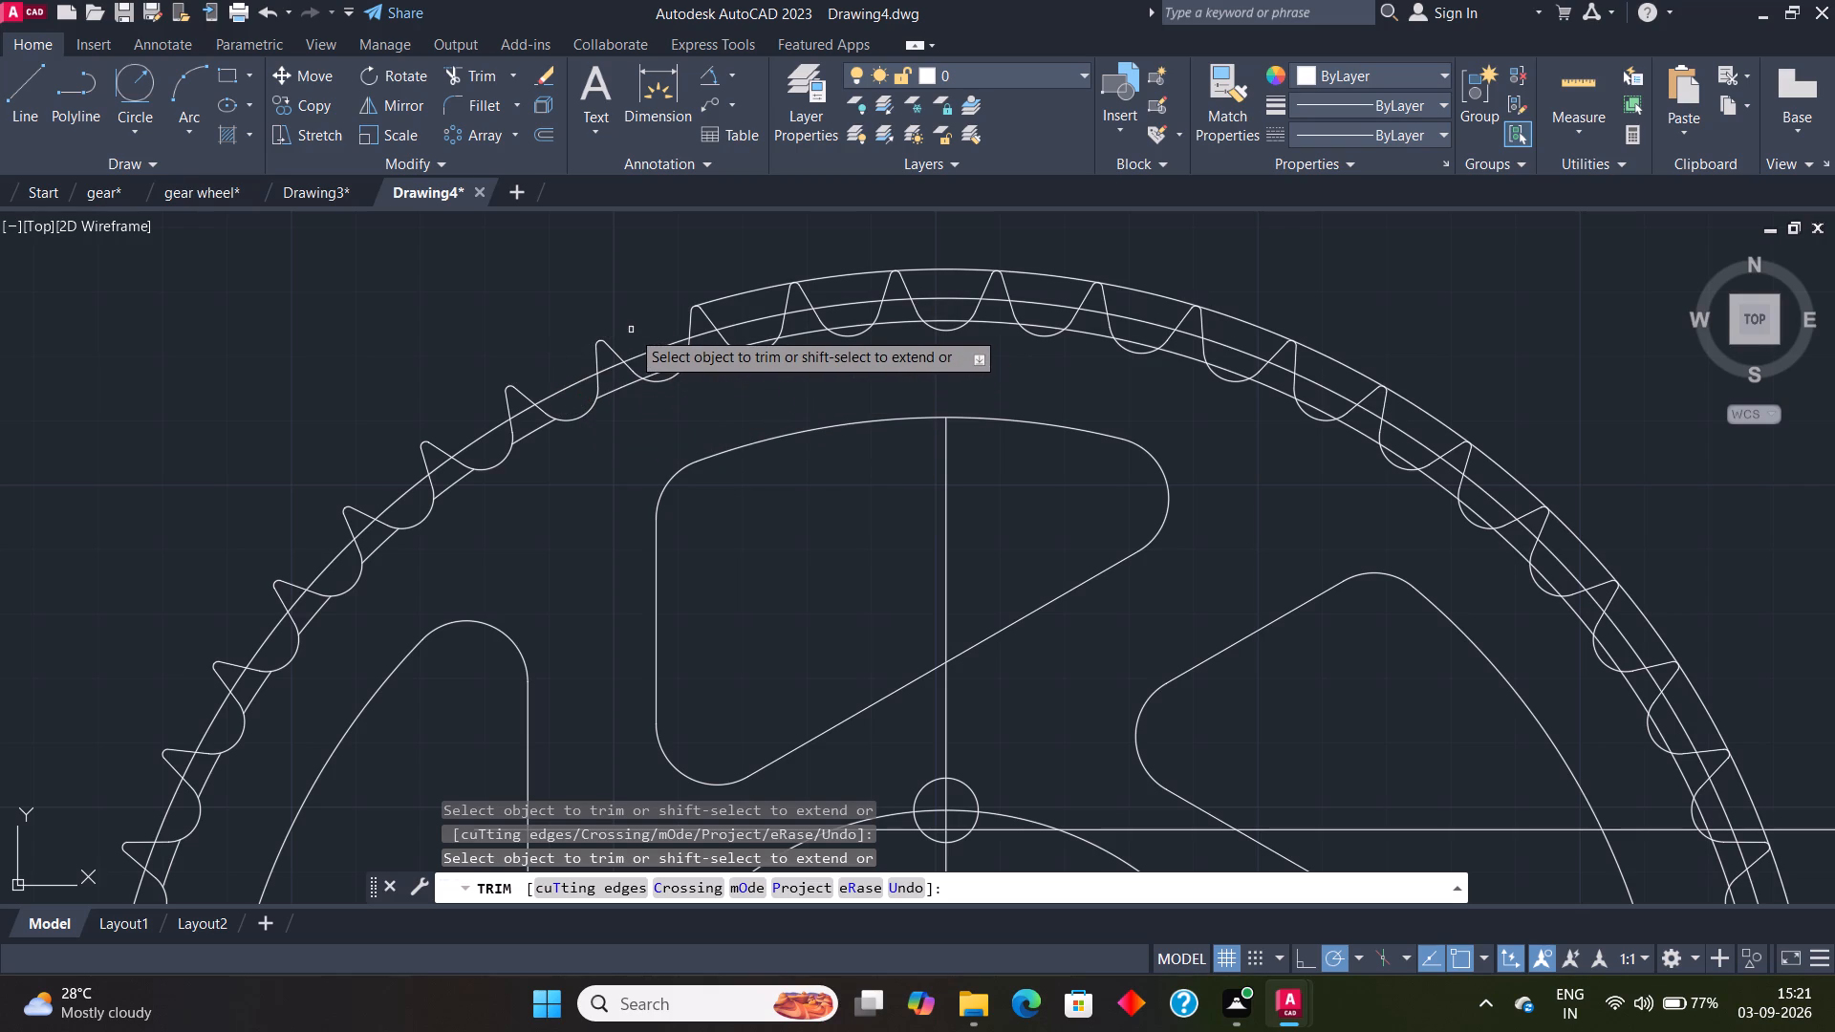
{"action": "left_click", "coordinate": [656, 371]}
Trim the outermost and innermost rim circle segments in four tooth gaps across the wheel's top: two before the topmost gap, that gap, and one after.
{"action": "middle_click_drag", "start_coordinate": [790, 380], "coordinate": [740, 451]}
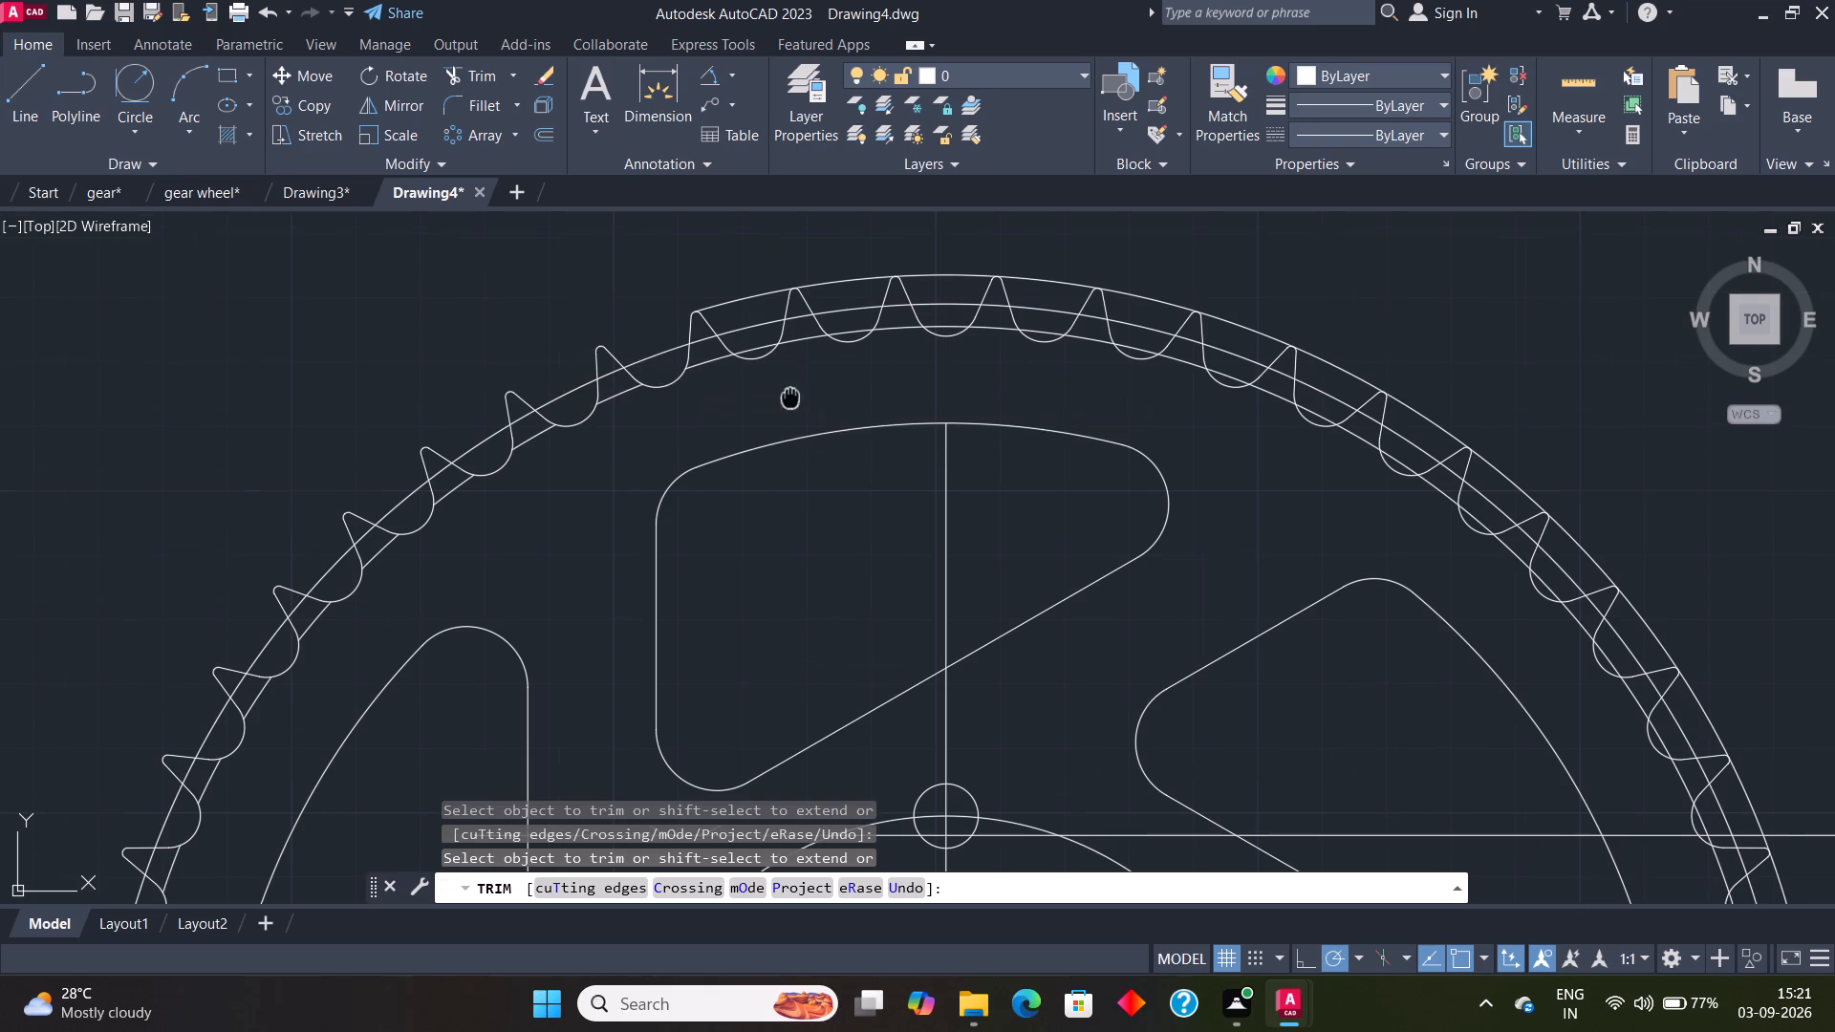
{"action": "middle_click_drag", "start_coordinate": [740, 451], "coordinate": [622, 533]}
{"action": "scroll", "coordinate": [572, 482], "scroll_direction": "up", "scroll_amount": 2}
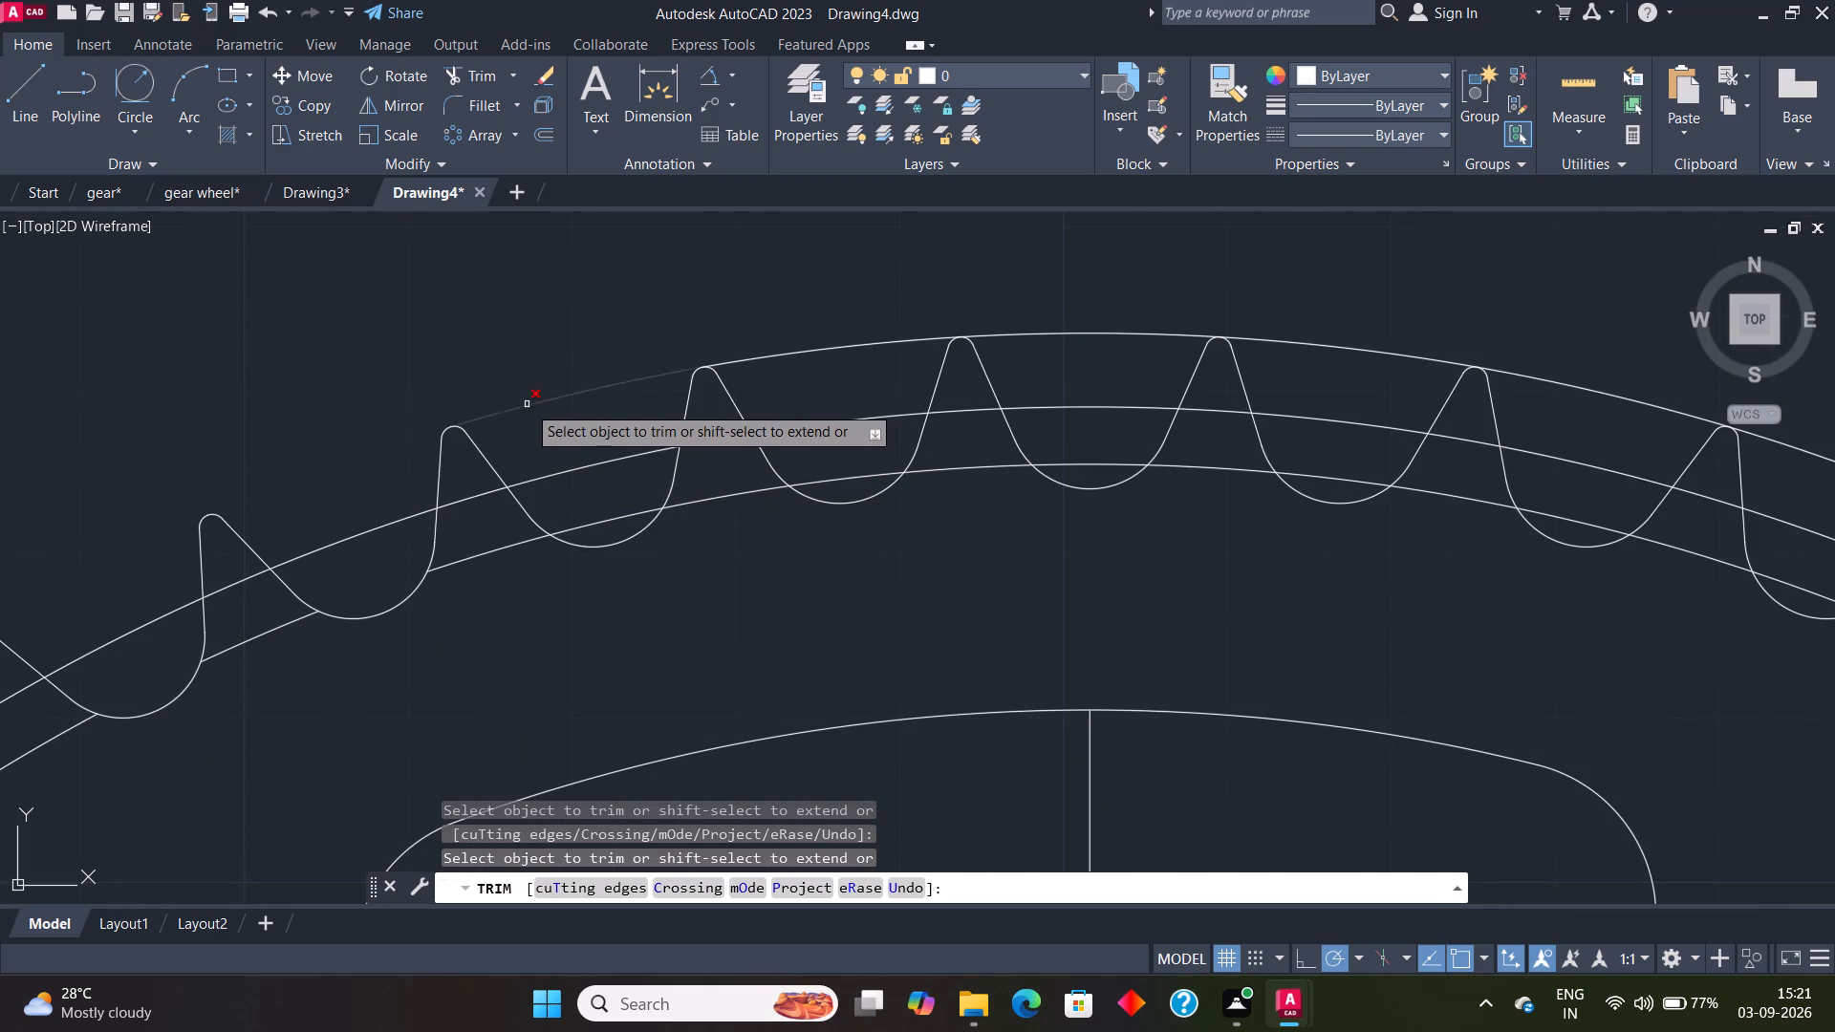
{"action": "left_click", "coordinate": [527, 404]}
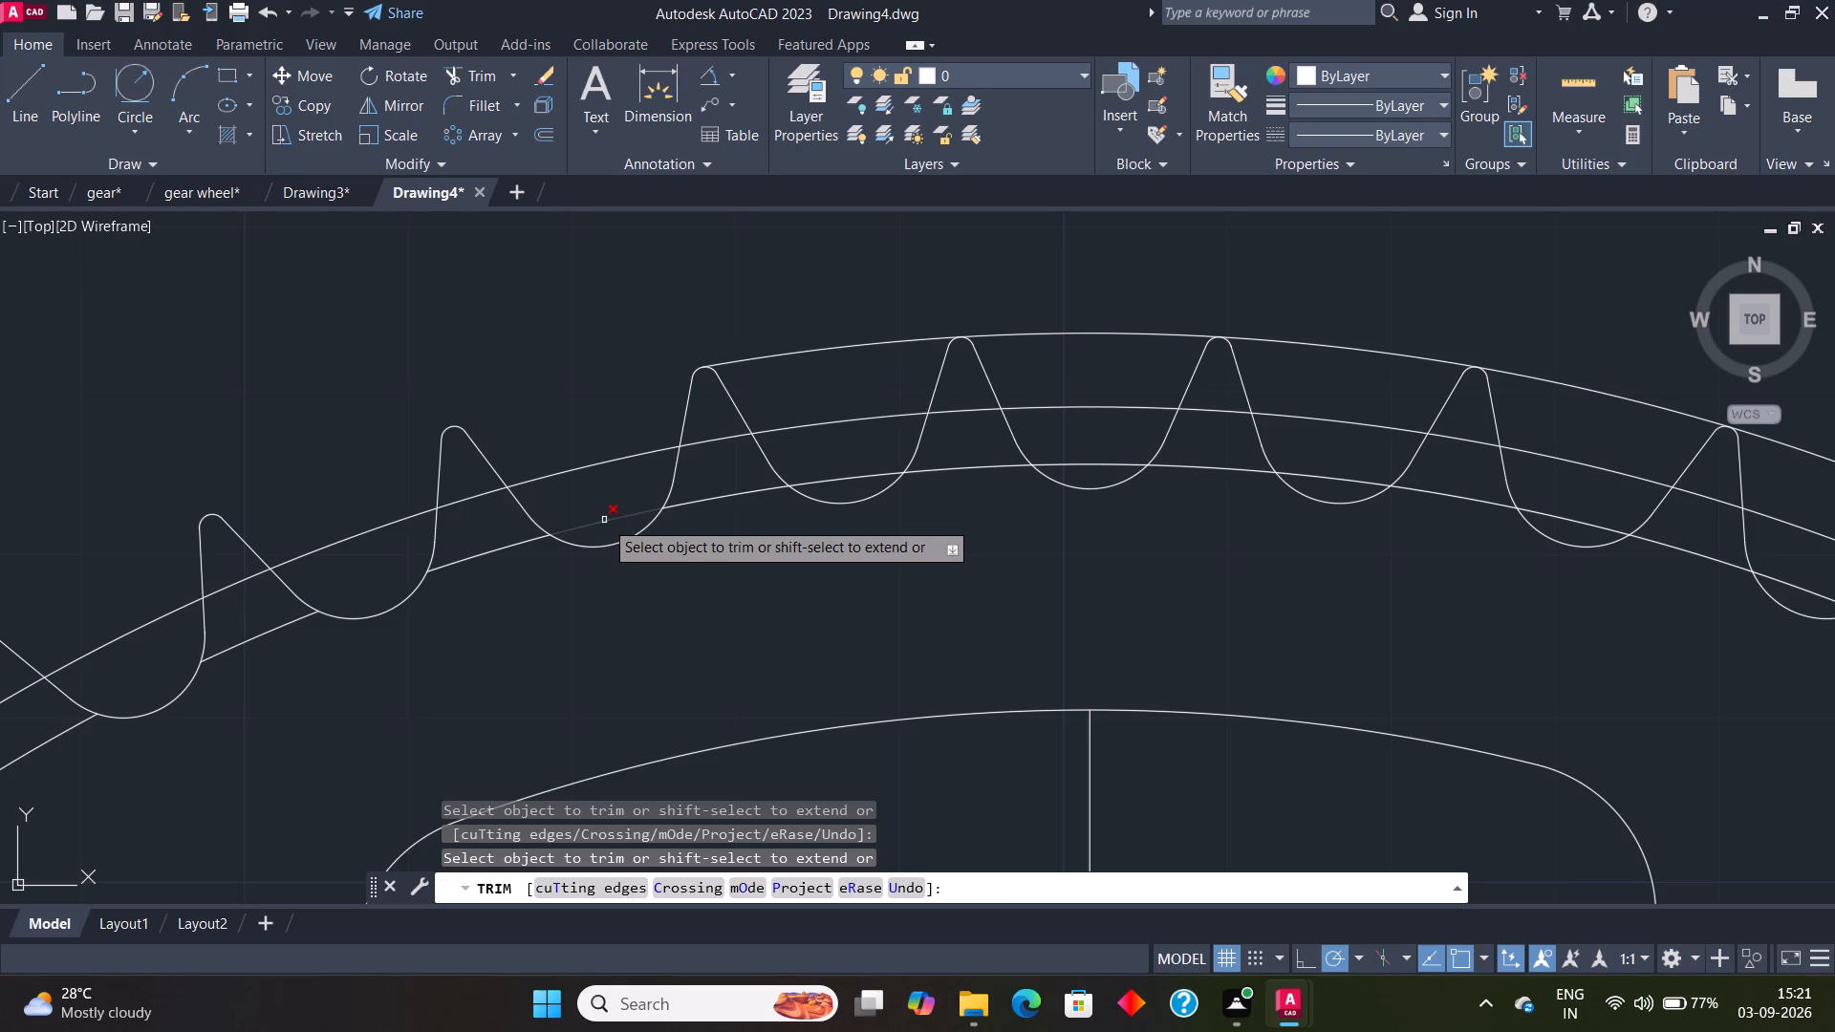
{"action": "left_click", "coordinate": [604, 520]}
{"action": "left_click", "coordinate": [825, 478]}
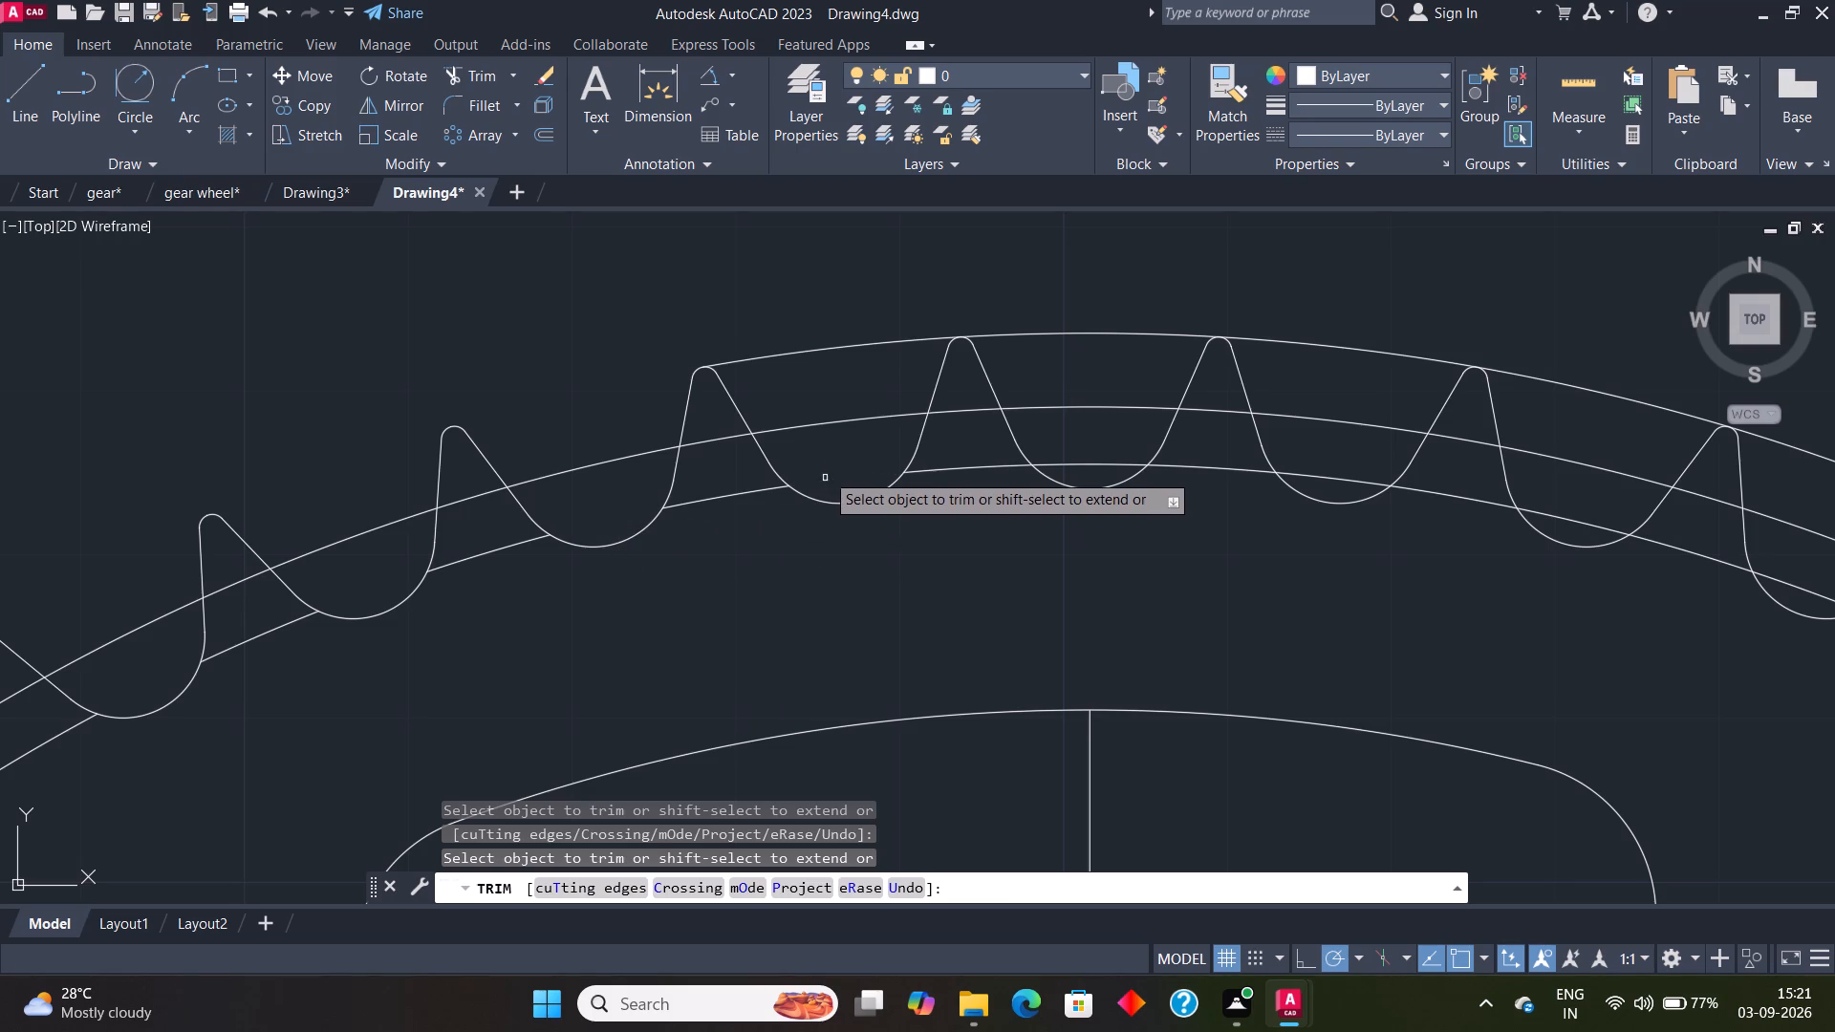
{"action": "left_click", "coordinate": [802, 355]}
{"action": "key", "text": "Escape"}
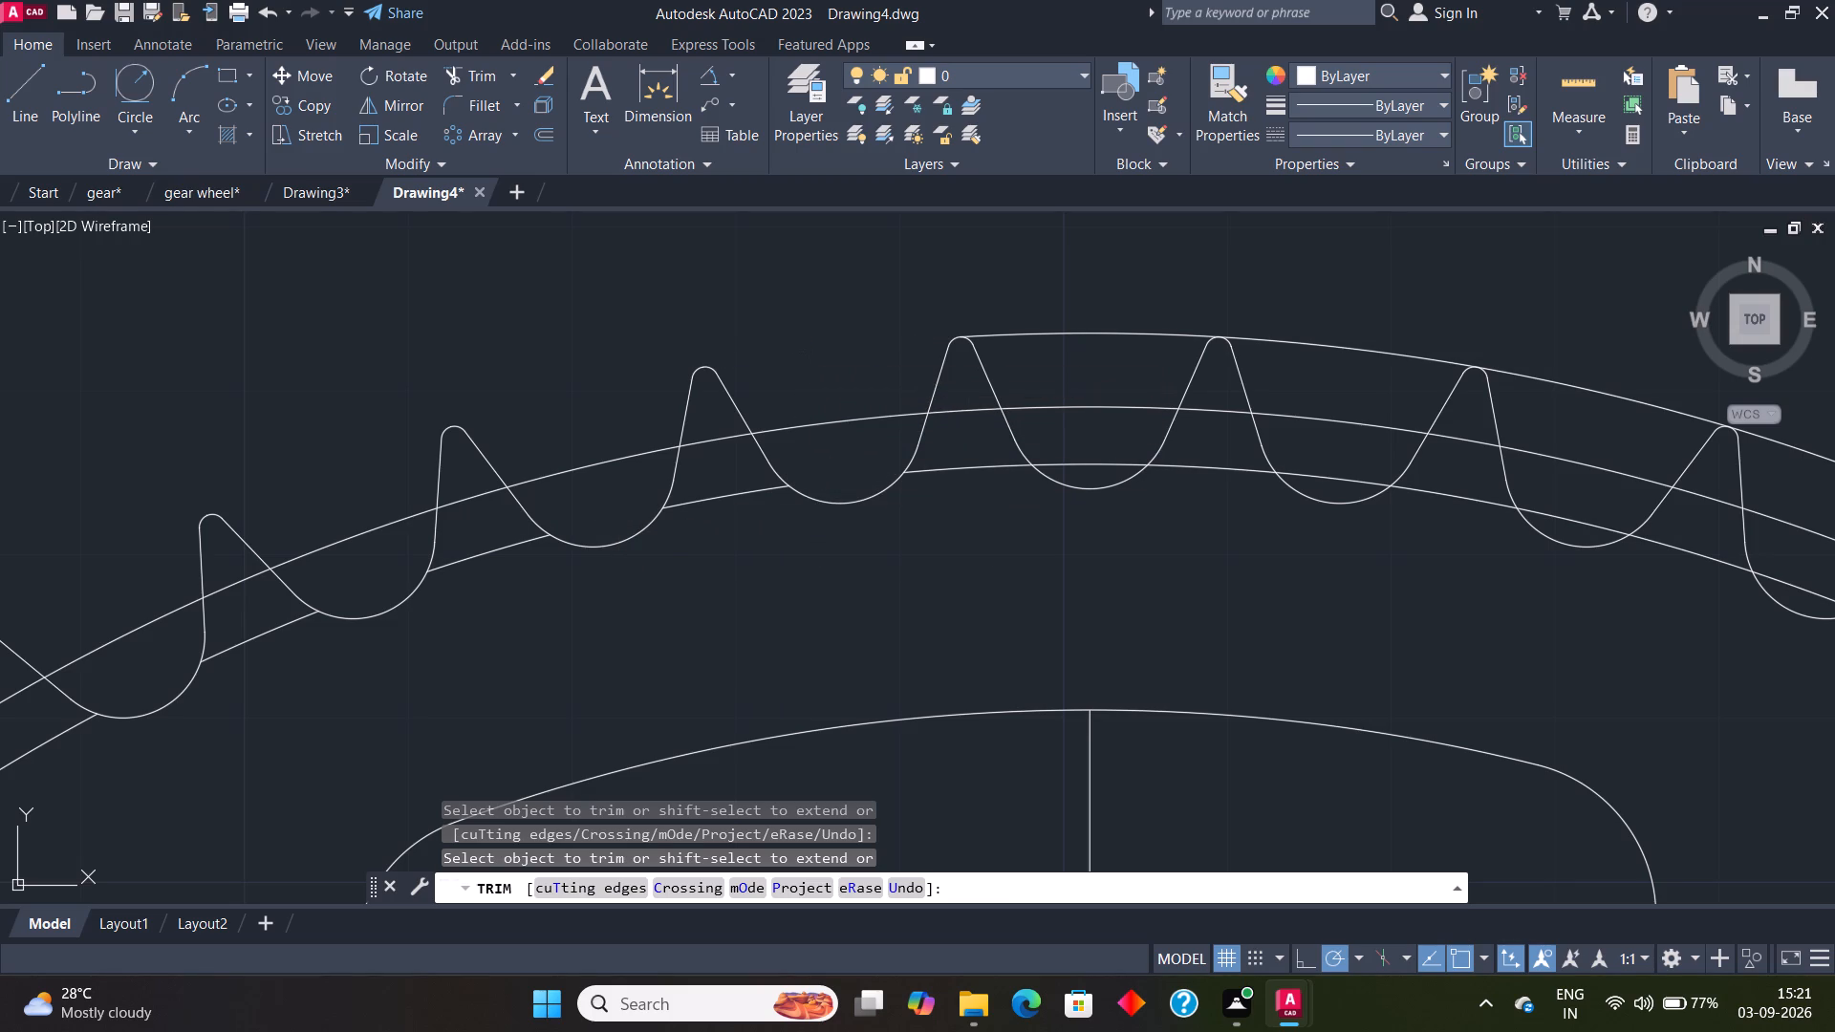
{"action": "key", "text": "space"}
{"action": "left_click", "coordinate": [1076, 332]}
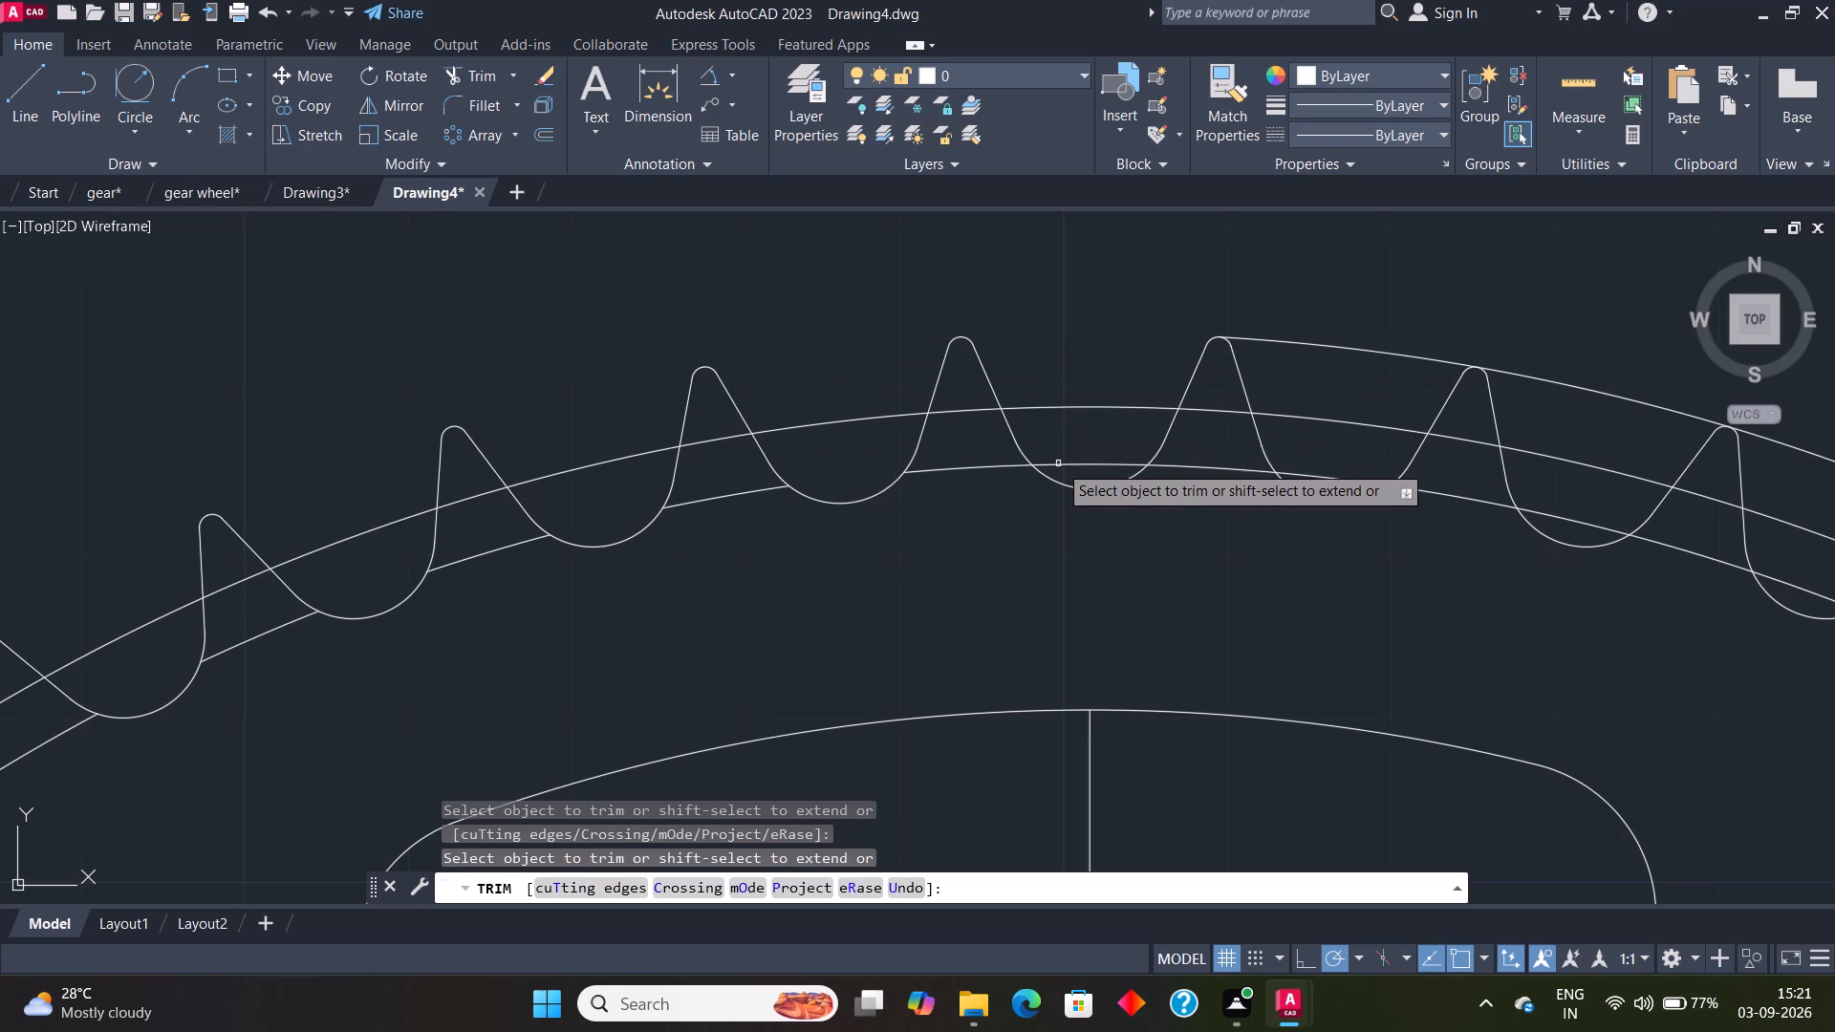
{"action": "left_click", "coordinate": [1066, 465]}
{"action": "left_click", "coordinate": [1322, 349]}
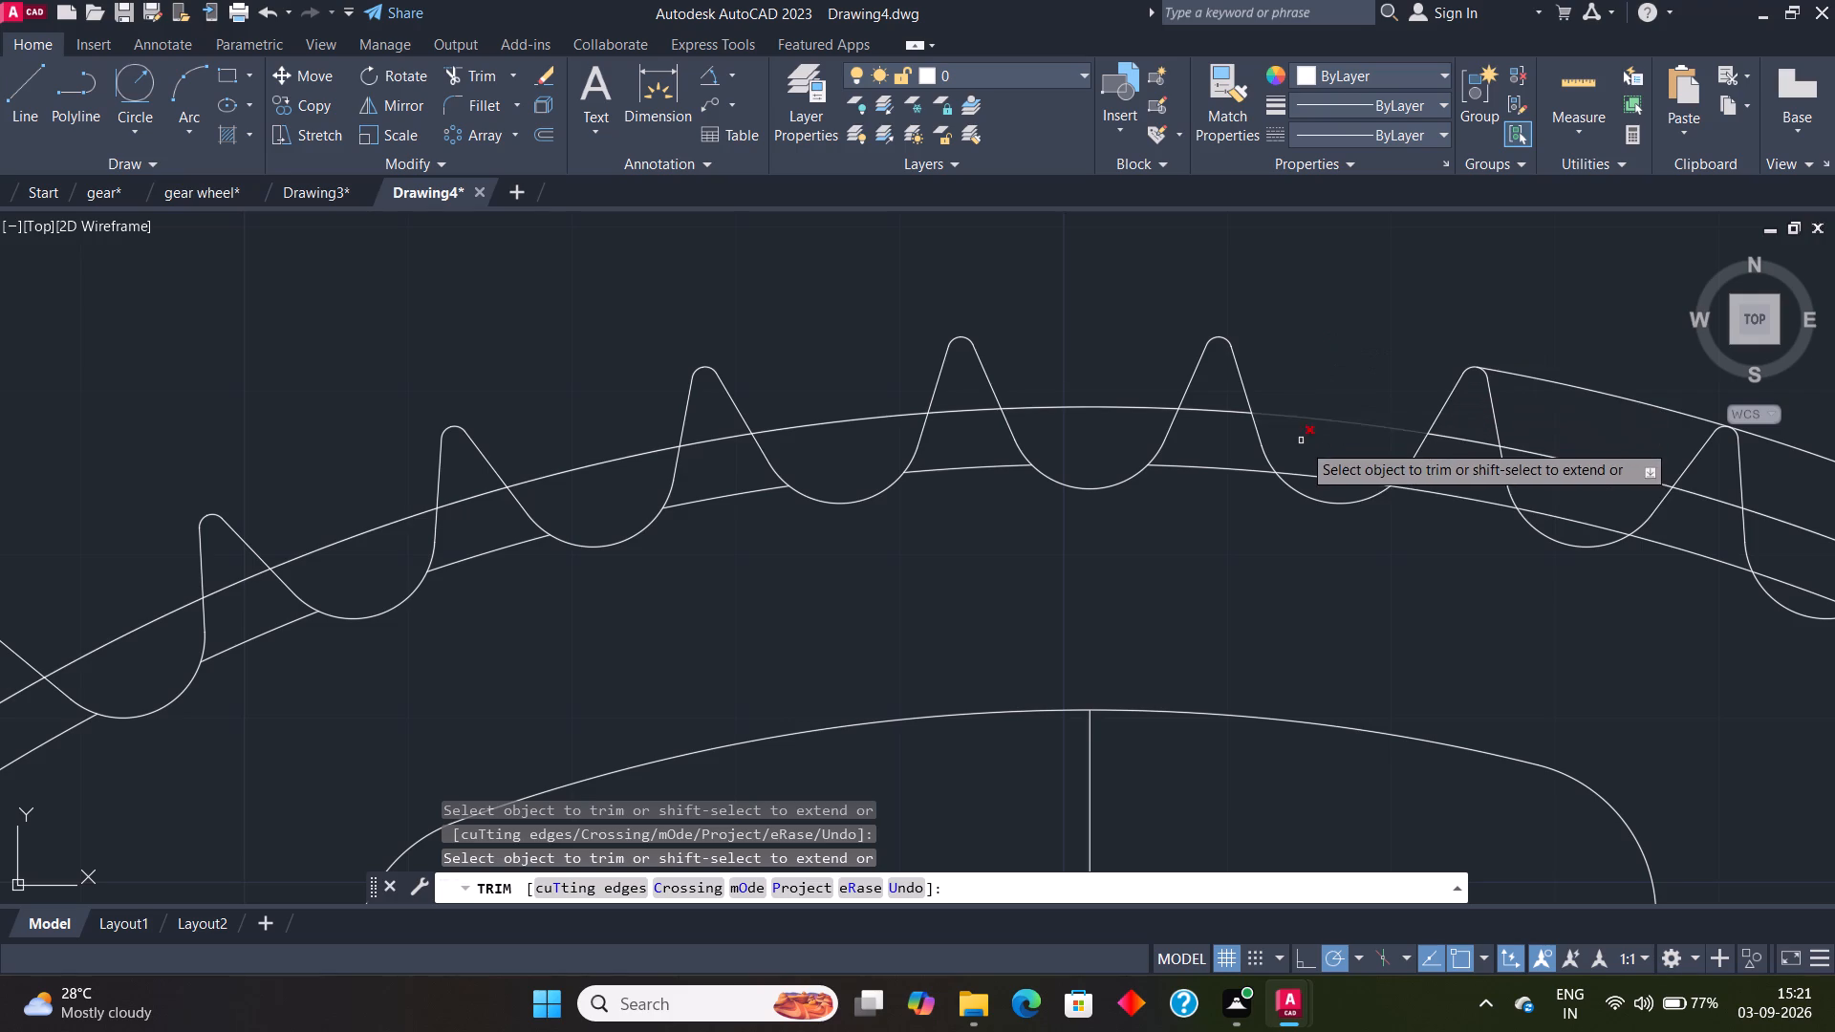
{"action": "left_click", "coordinate": [1313, 475]}
Trim the outermost and innermost rim circle segments inside the next three tooth gaps clockwise along the wheel's upper-right rim.
{"action": "middle_click_drag", "start_coordinate": [1460, 570], "coordinate": [832, 539]}
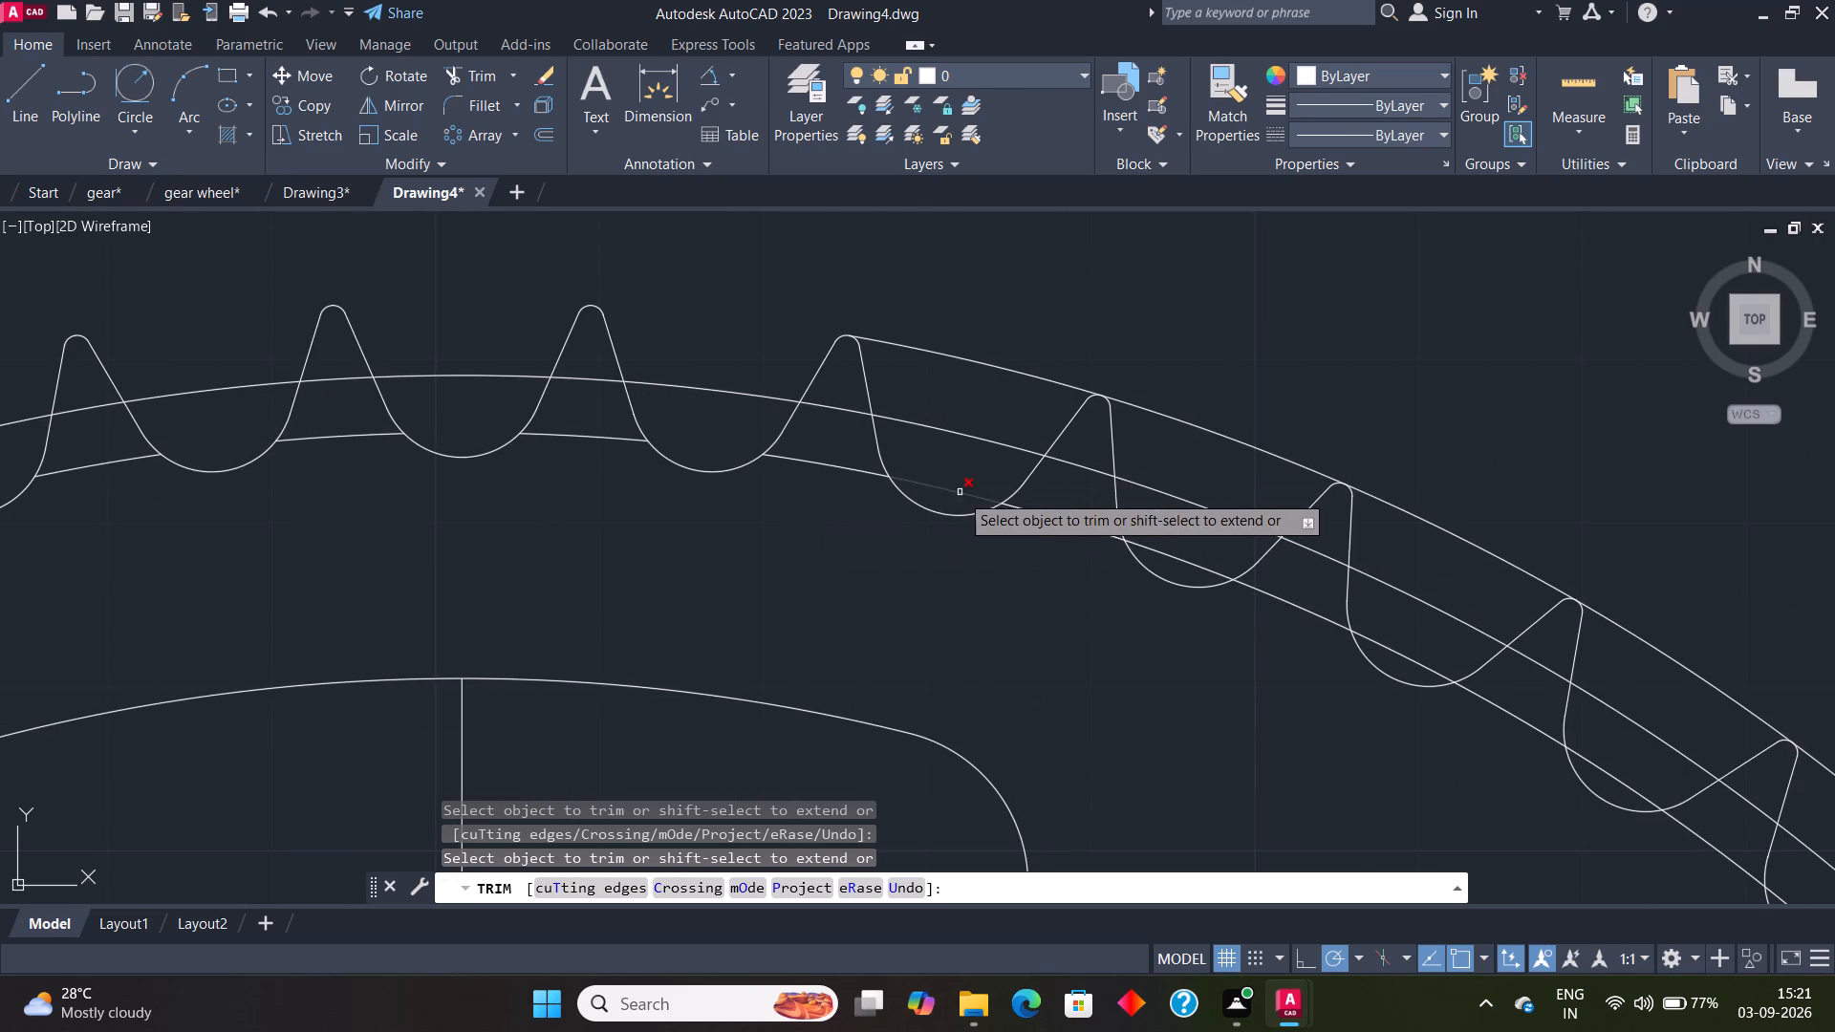
{"action": "left_click", "coordinate": [960, 495]}
{"action": "left_click", "coordinate": [1050, 384]}
{"action": "left_click", "coordinate": [1163, 411]}
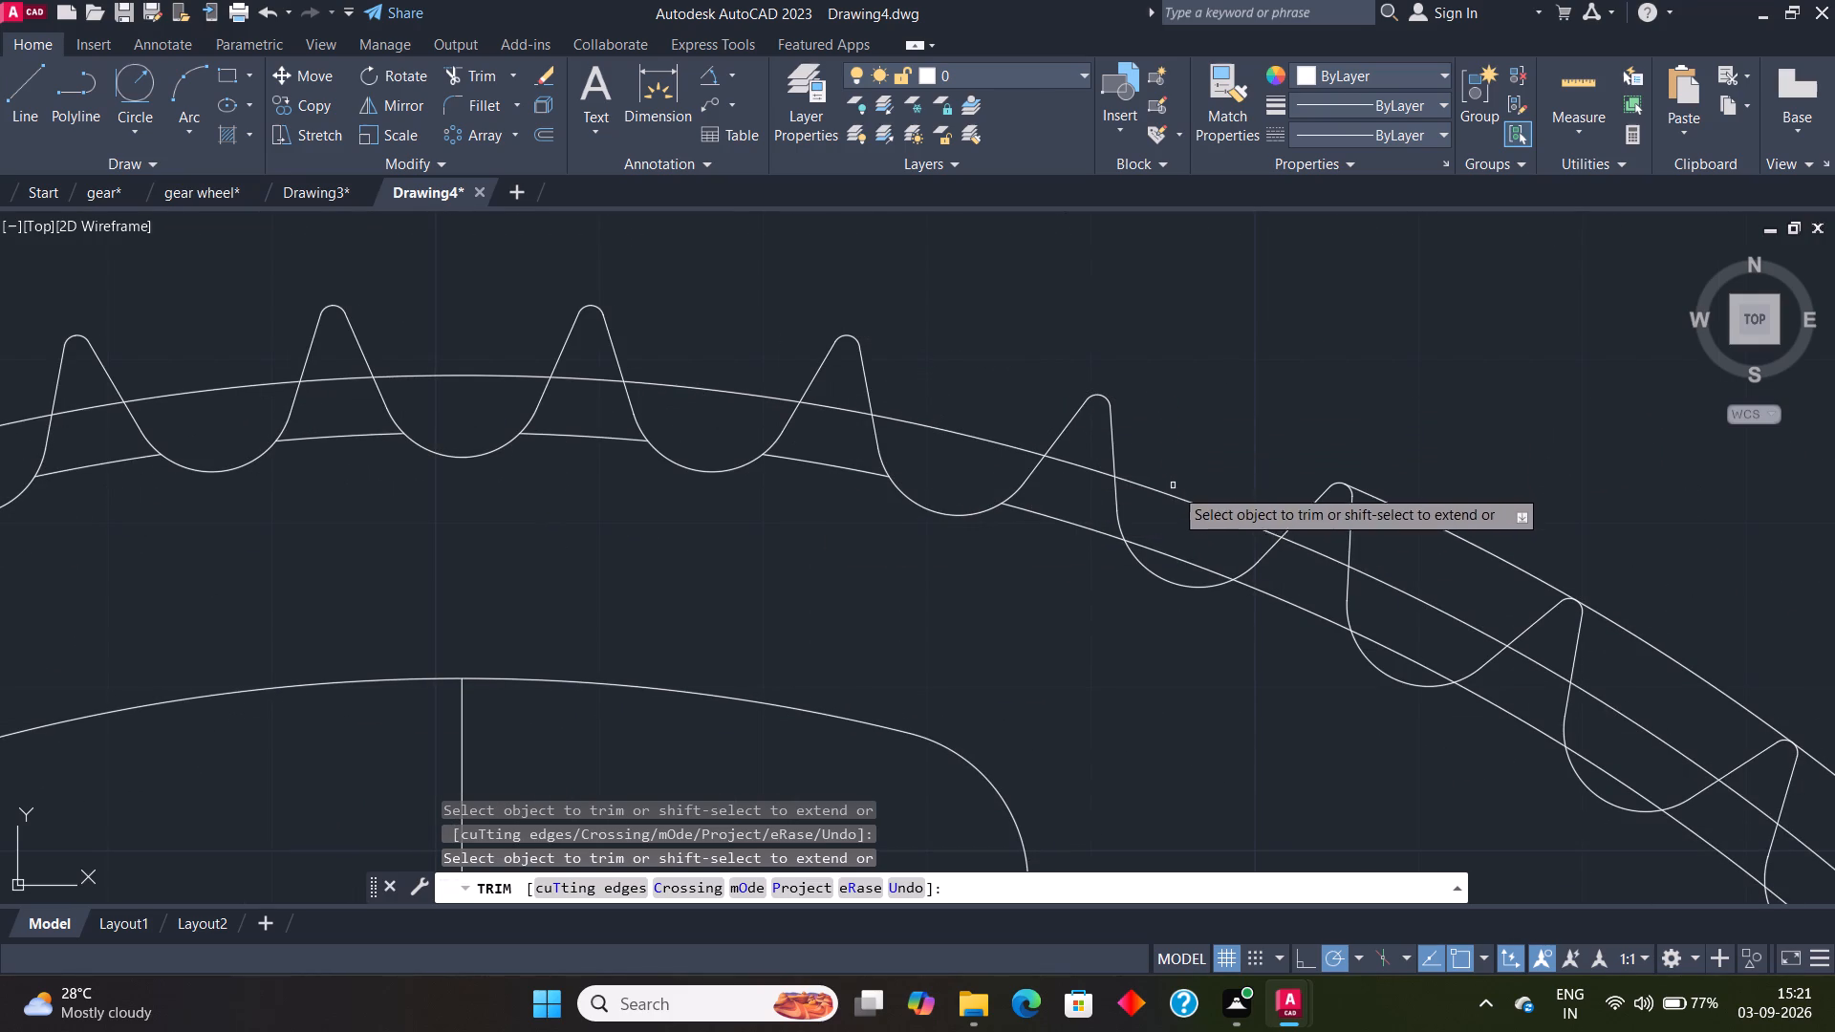
{"action": "left_click", "coordinate": [1179, 563]}
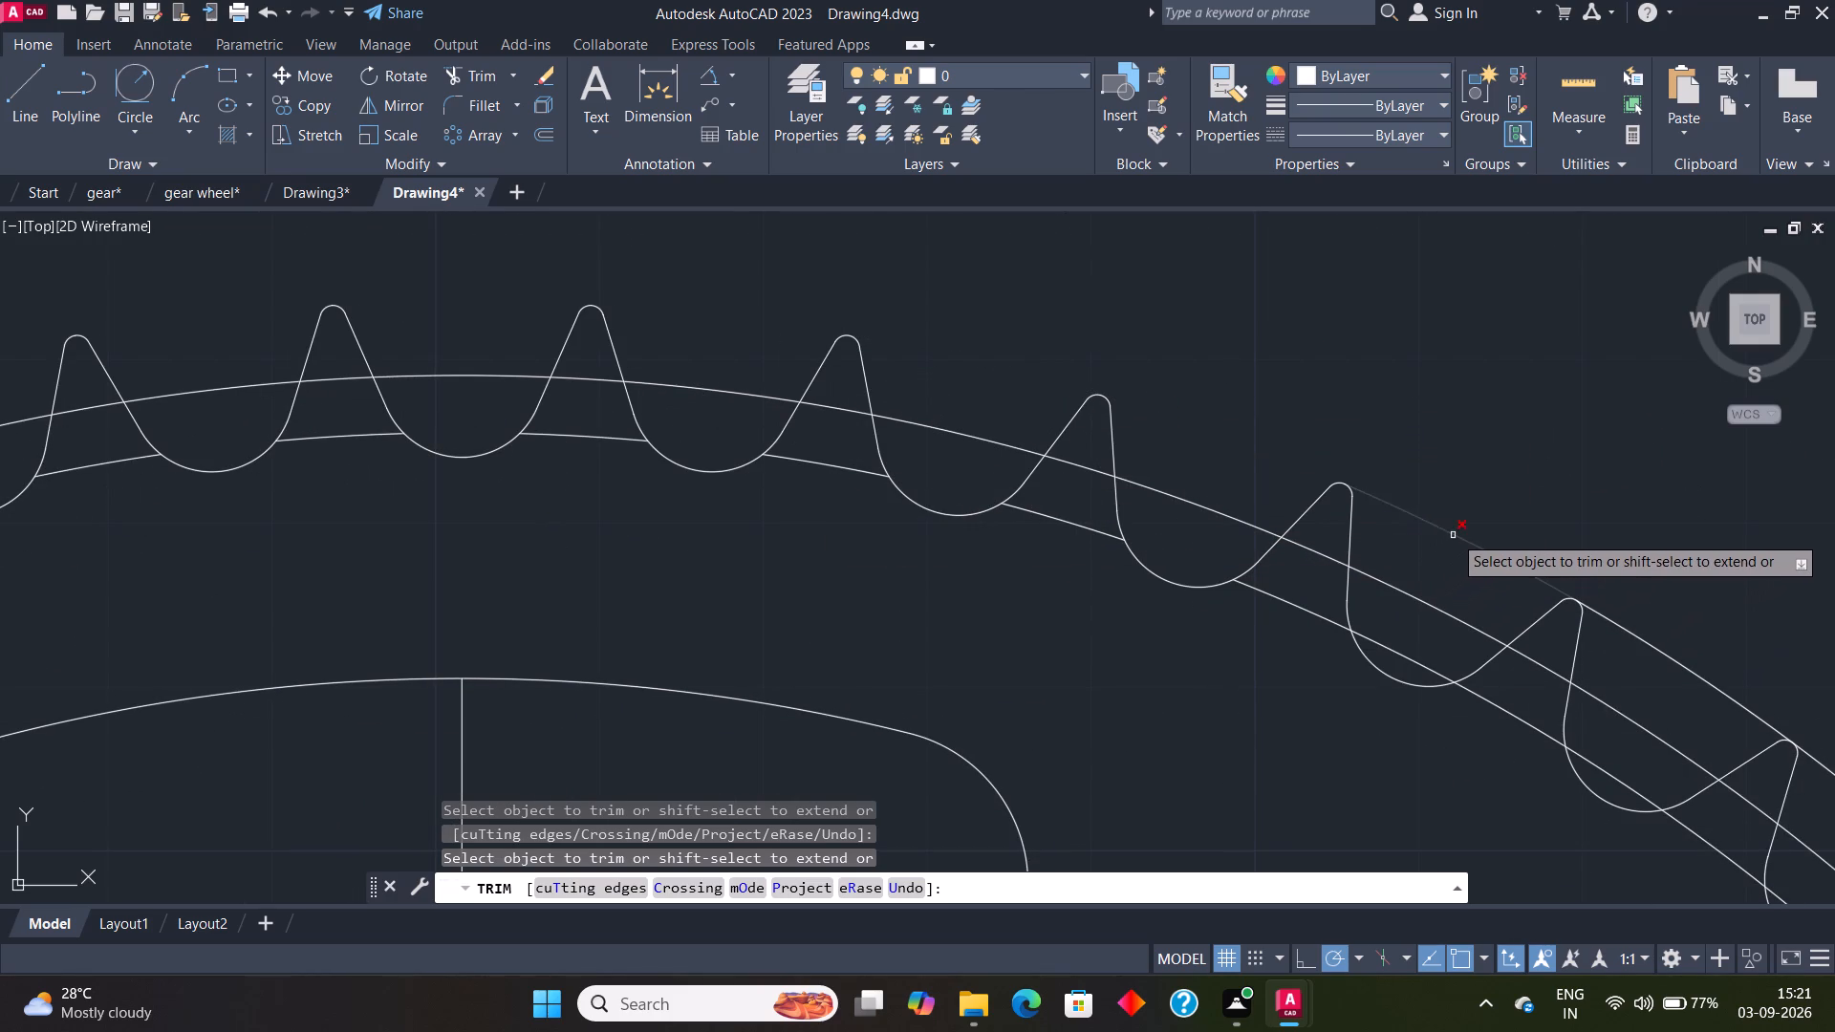
{"action": "left_click", "coordinate": [1453, 534]}
{"action": "left_click", "coordinate": [1388, 647]}
Trim the outermost and innermost rim circle segments inside the following two tooth gaps clockwise down the wheel's upper-right rim.
{"action": "middle_click_drag", "start_coordinate": [1452, 741], "coordinate": [934, 481]}
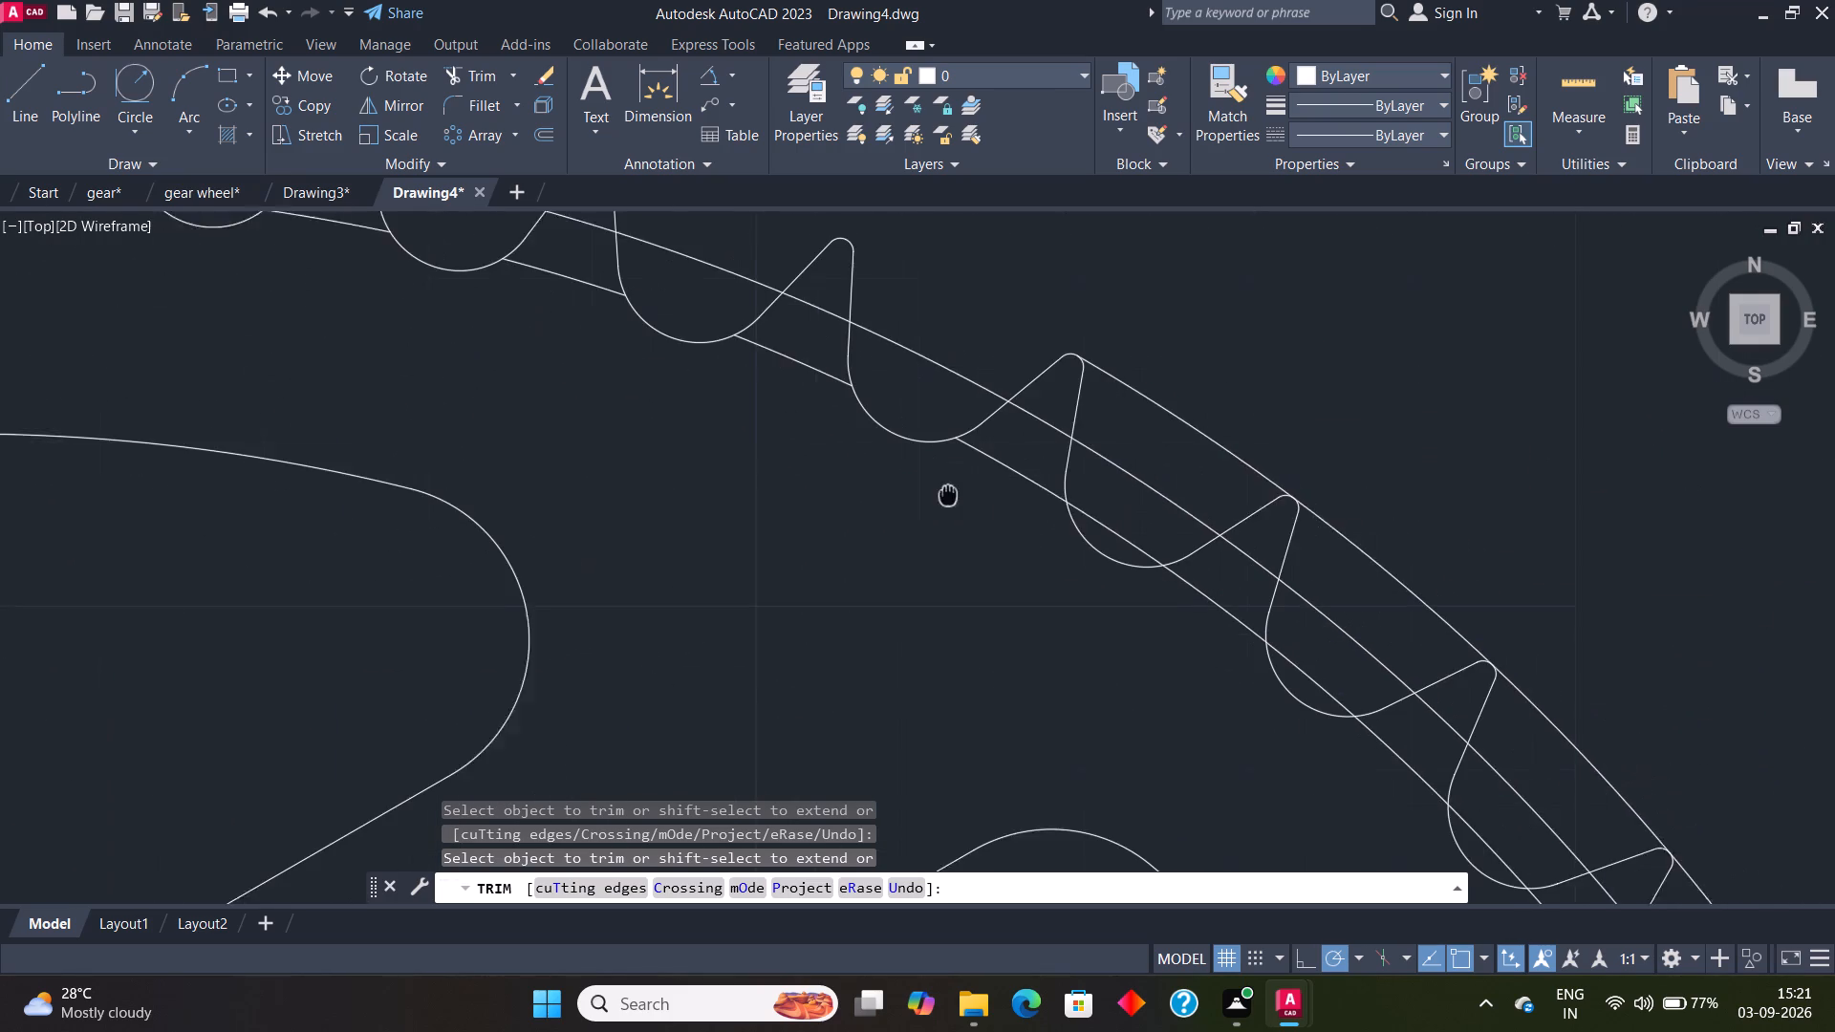
{"action": "middle_click_drag", "start_coordinate": [934, 481], "coordinate": [931, 475]}
{"action": "left_click", "coordinate": [1206, 427]}
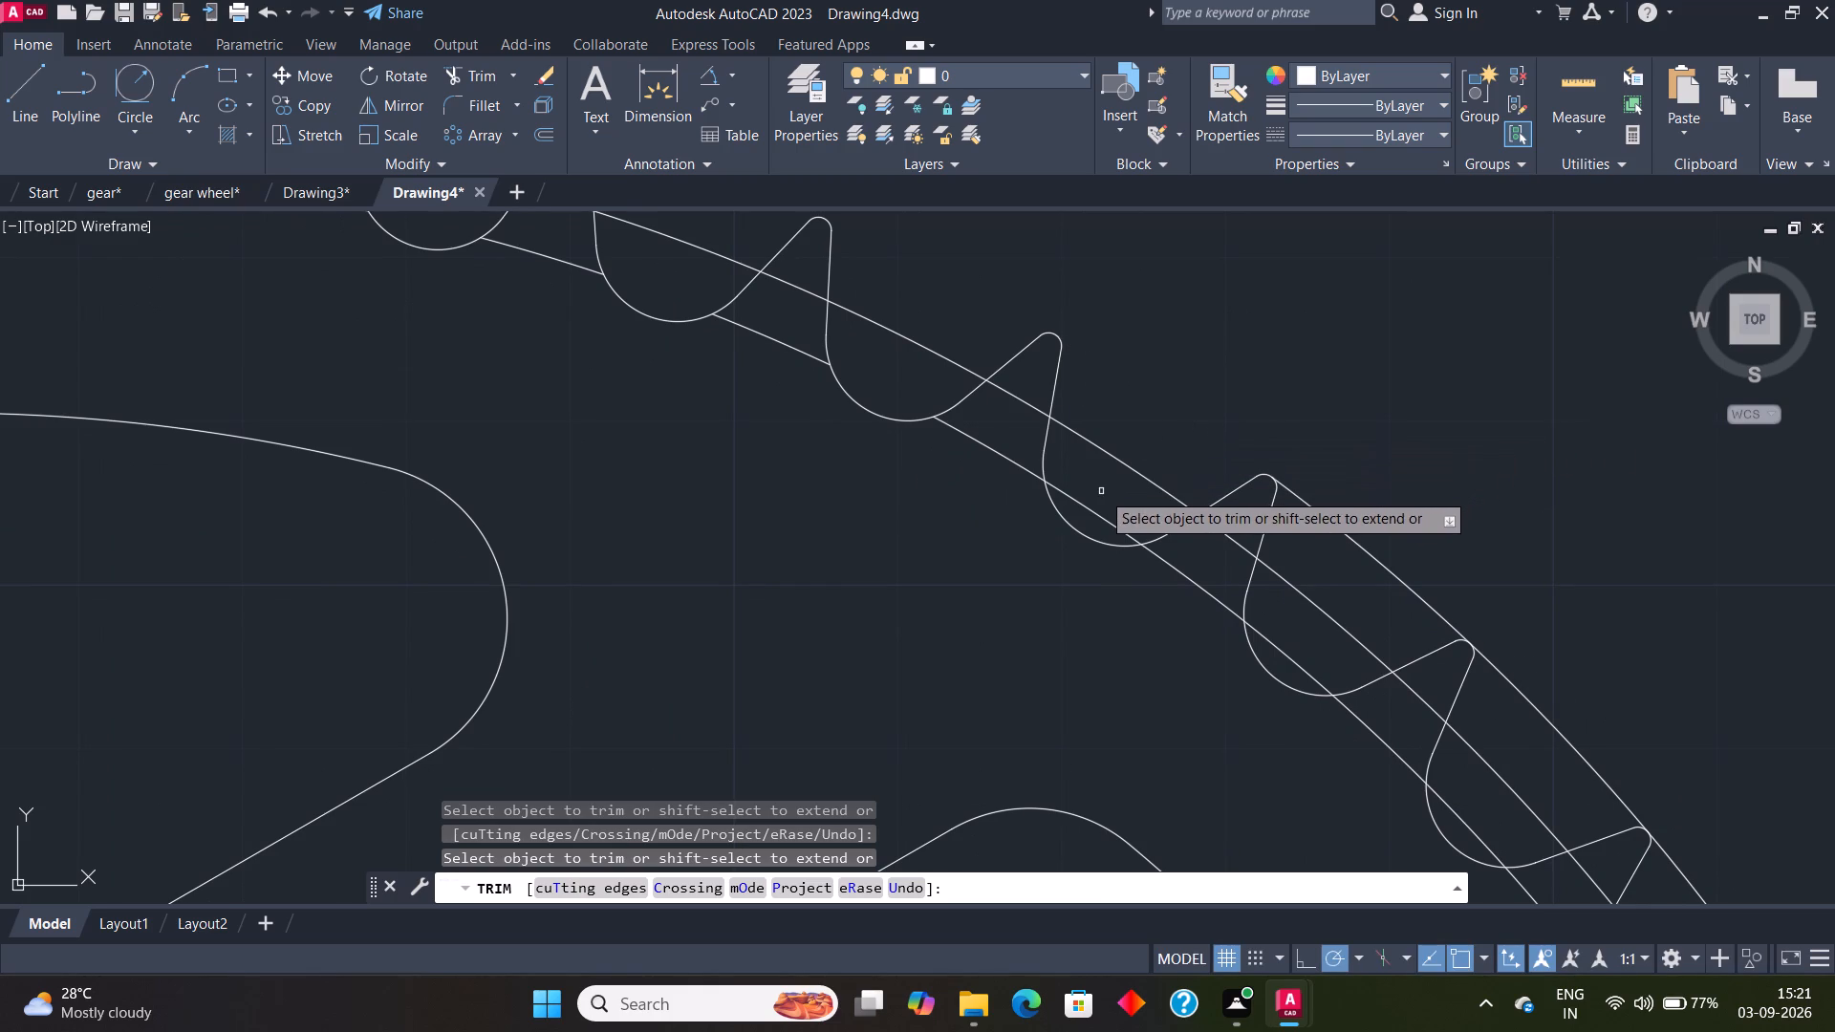
{"action": "left_click", "coordinate": [1095, 511]}
{"action": "left_click", "coordinate": [1336, 539]}
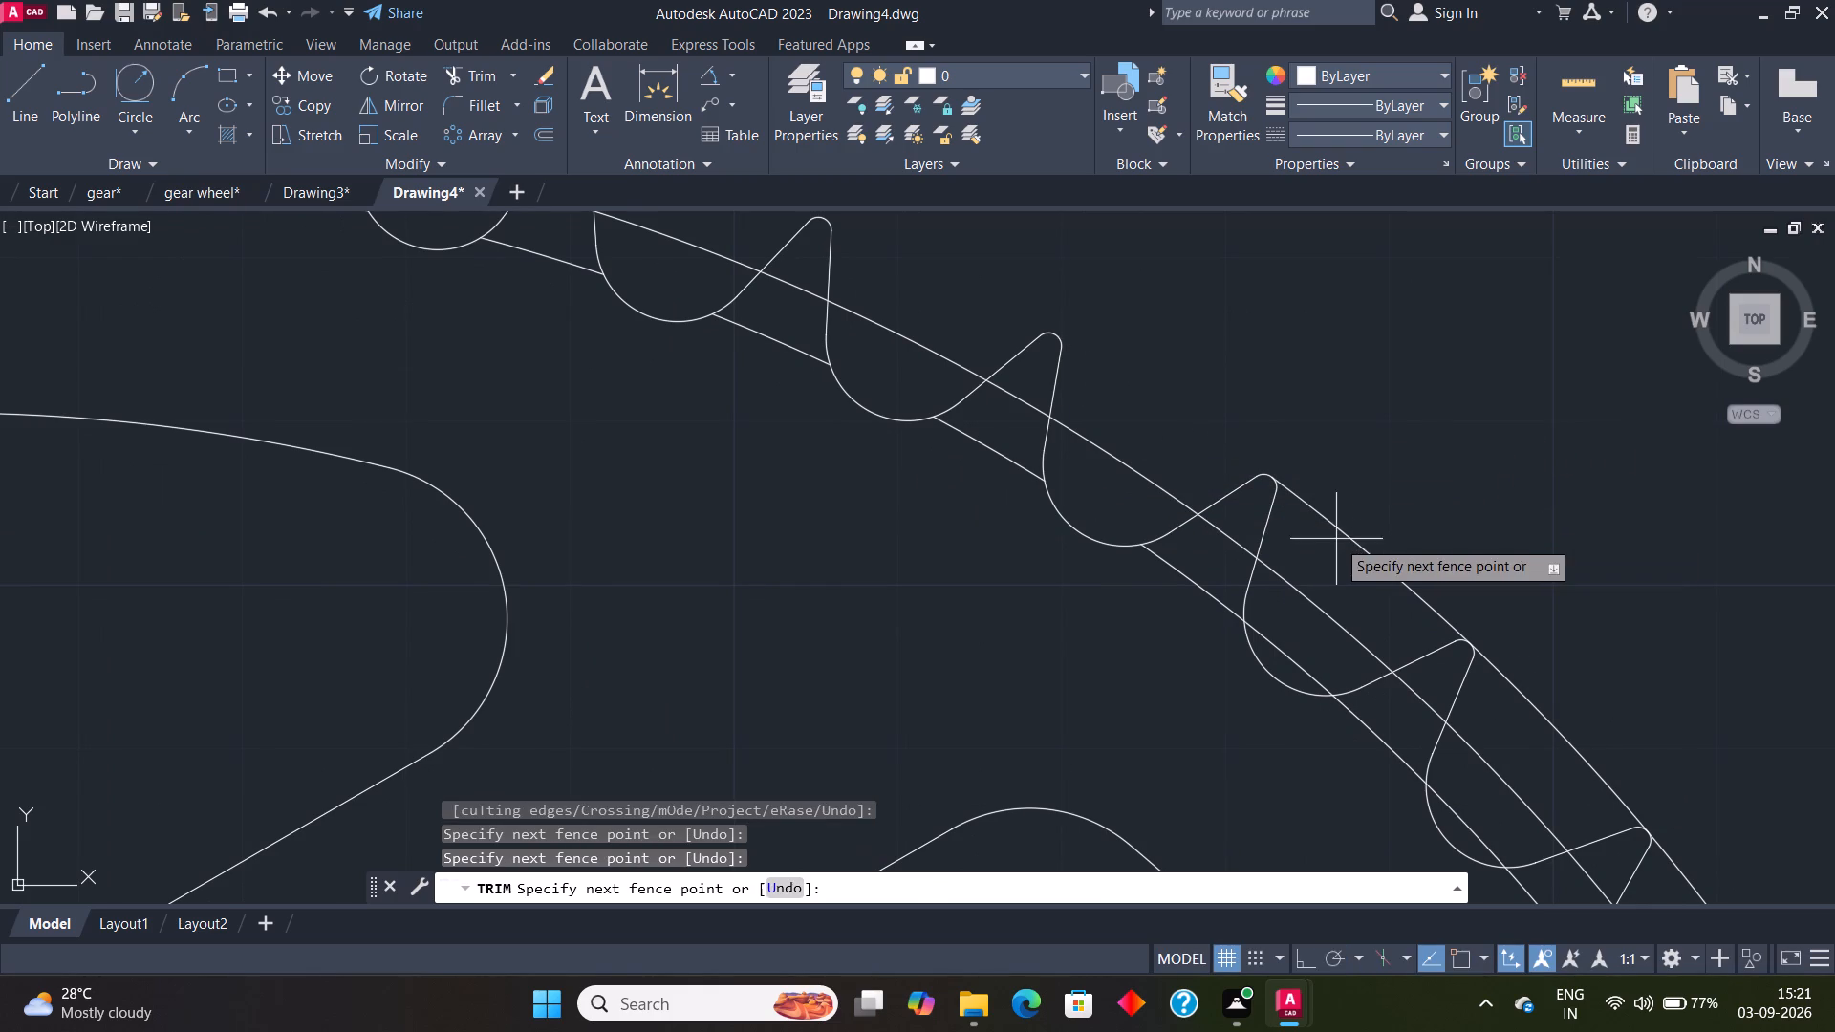
{"action": "left_click", "coordinate": [1345, 533]}
{"action": "left_click", "coordinate": [1298, 658]}
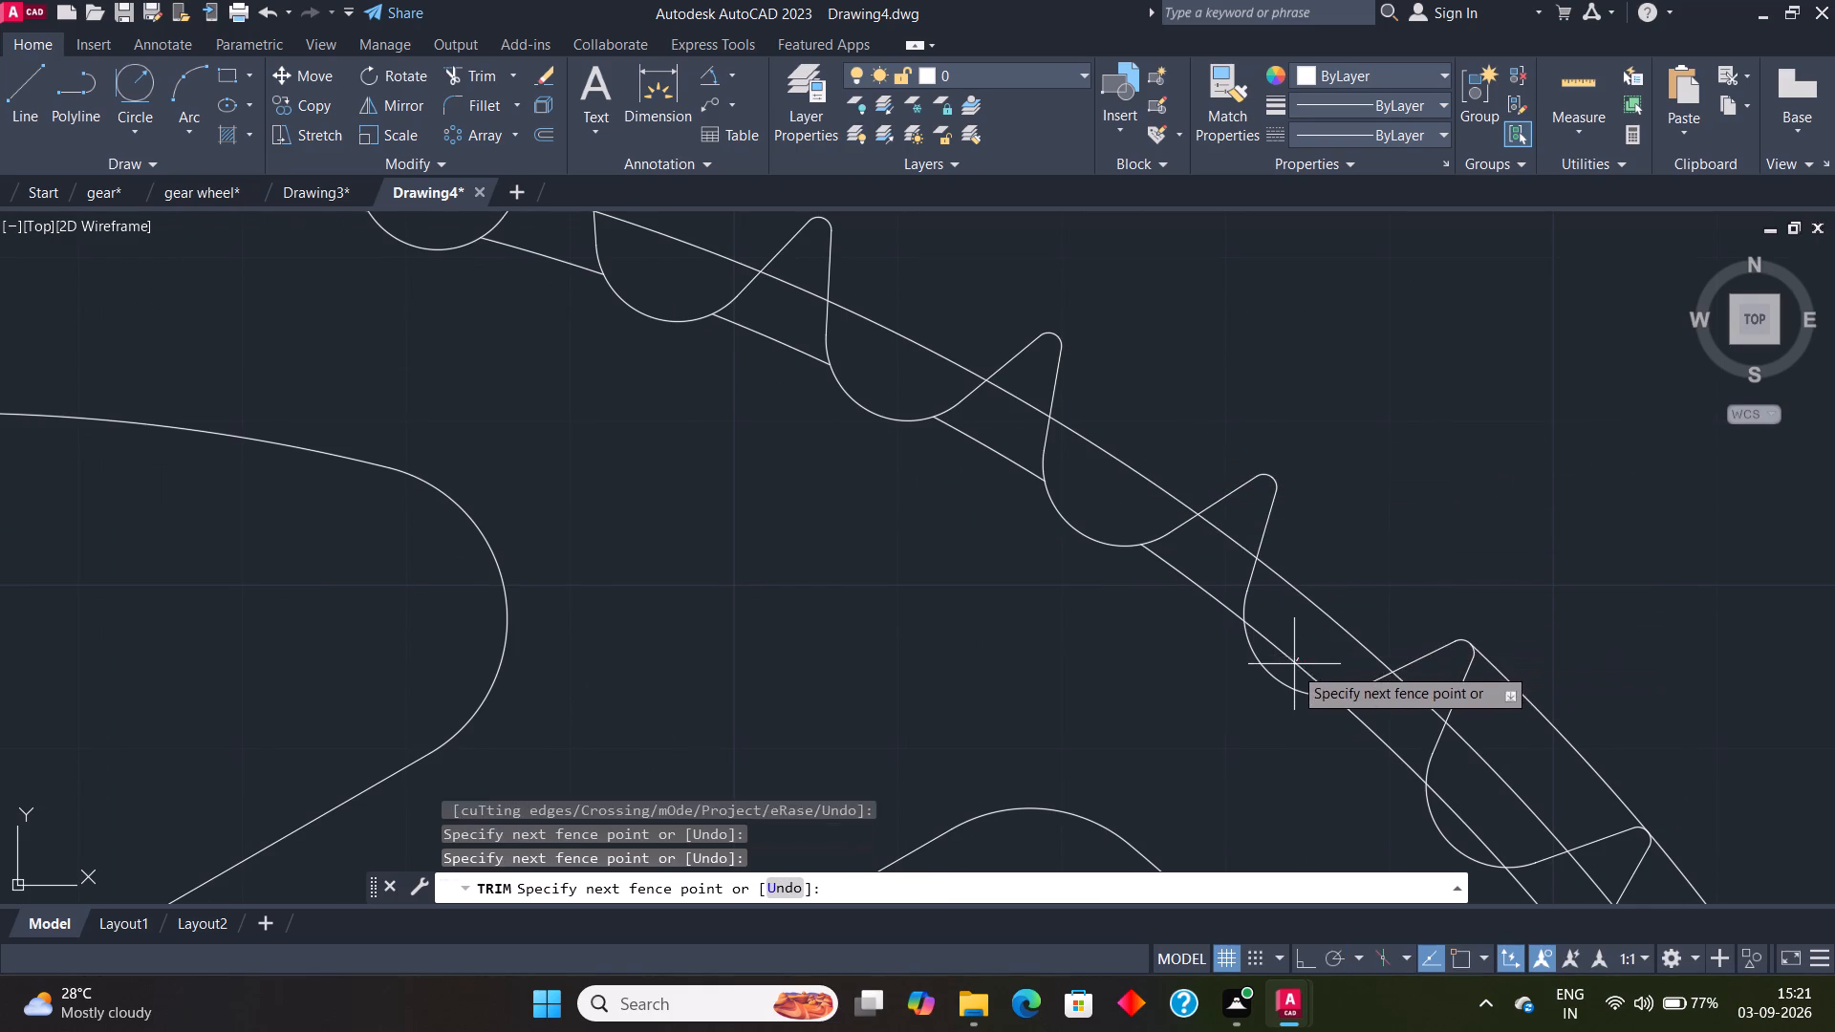
{"action": "left_click", "coordinate": [1292, 666]}
{"action": "middle_click_drag", "start_coordinate": [1513, 658], "coordinate": [1315, 443]}
{"action": "key", "text": "Escape"}
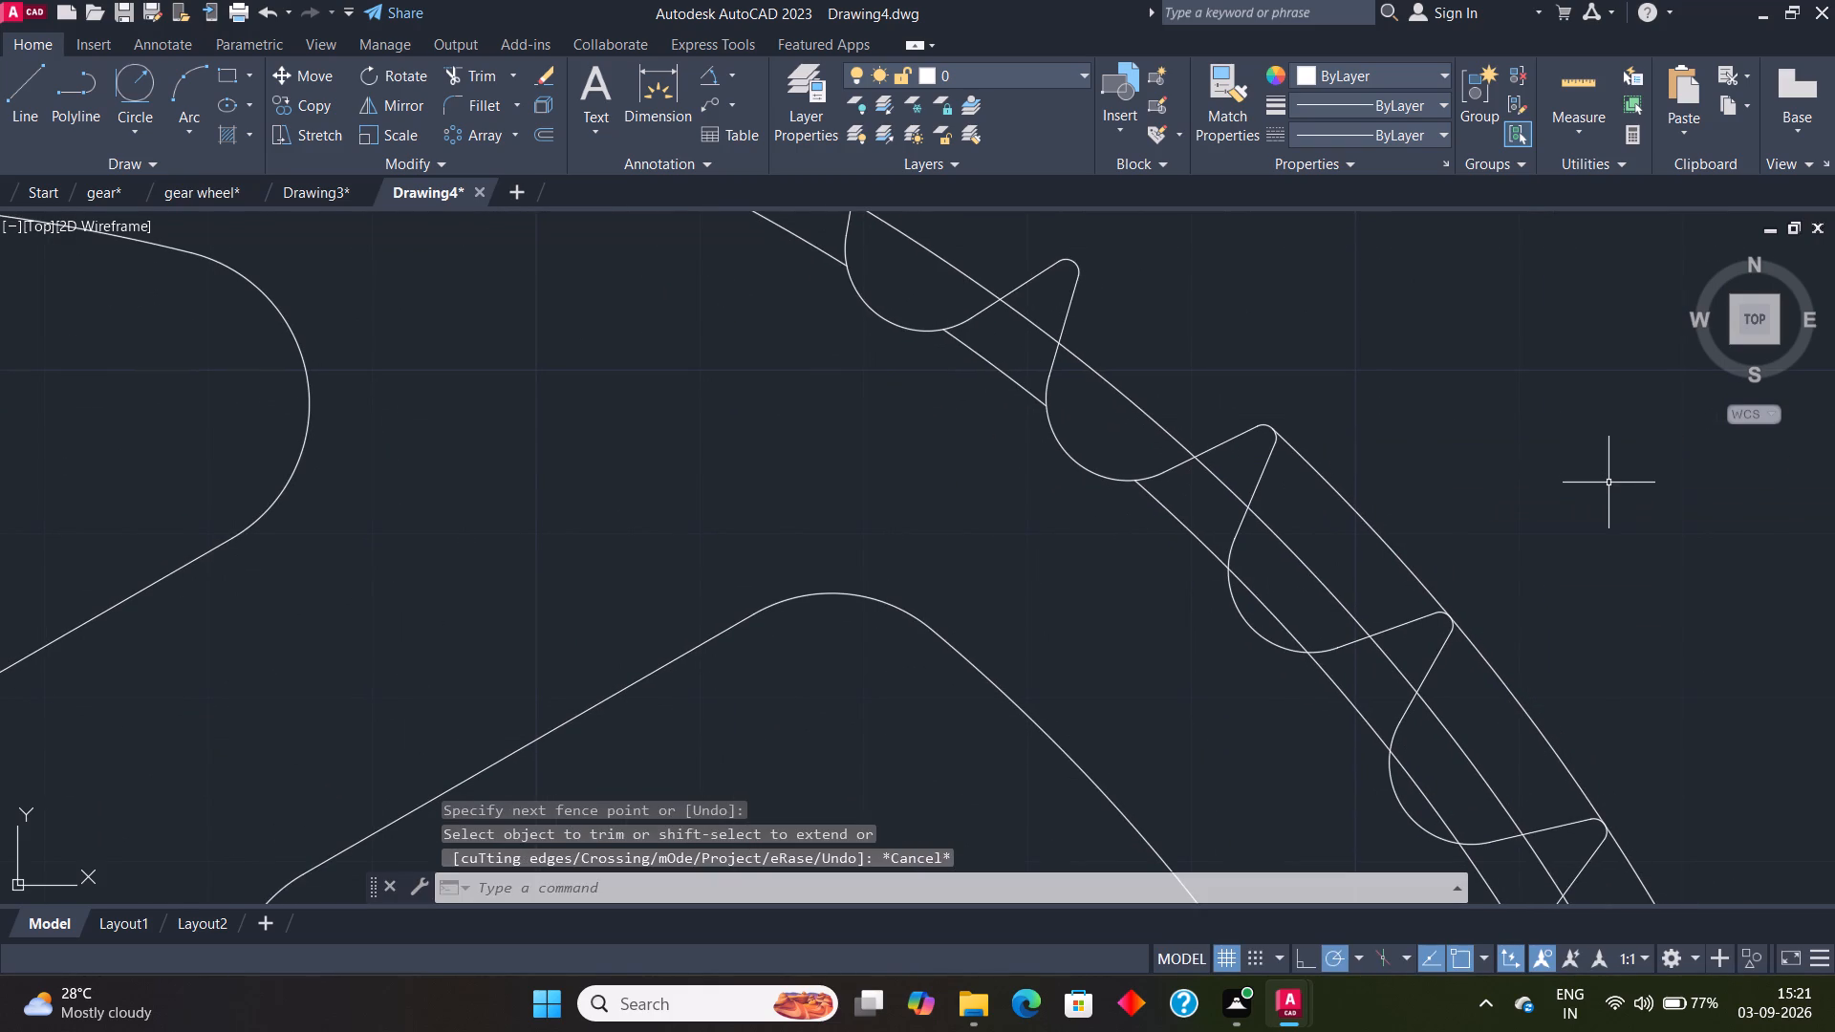
Trim the outermost and innermost rim circle segments inside the next three tooth gaps clockwise down the wheel's upper-right rim.
{"action": "key", "text": "space"}
{"action": "left_click", "coordinate": [1395, 543]}
{"action": "left_click", "coordinate": [1392, 544]}
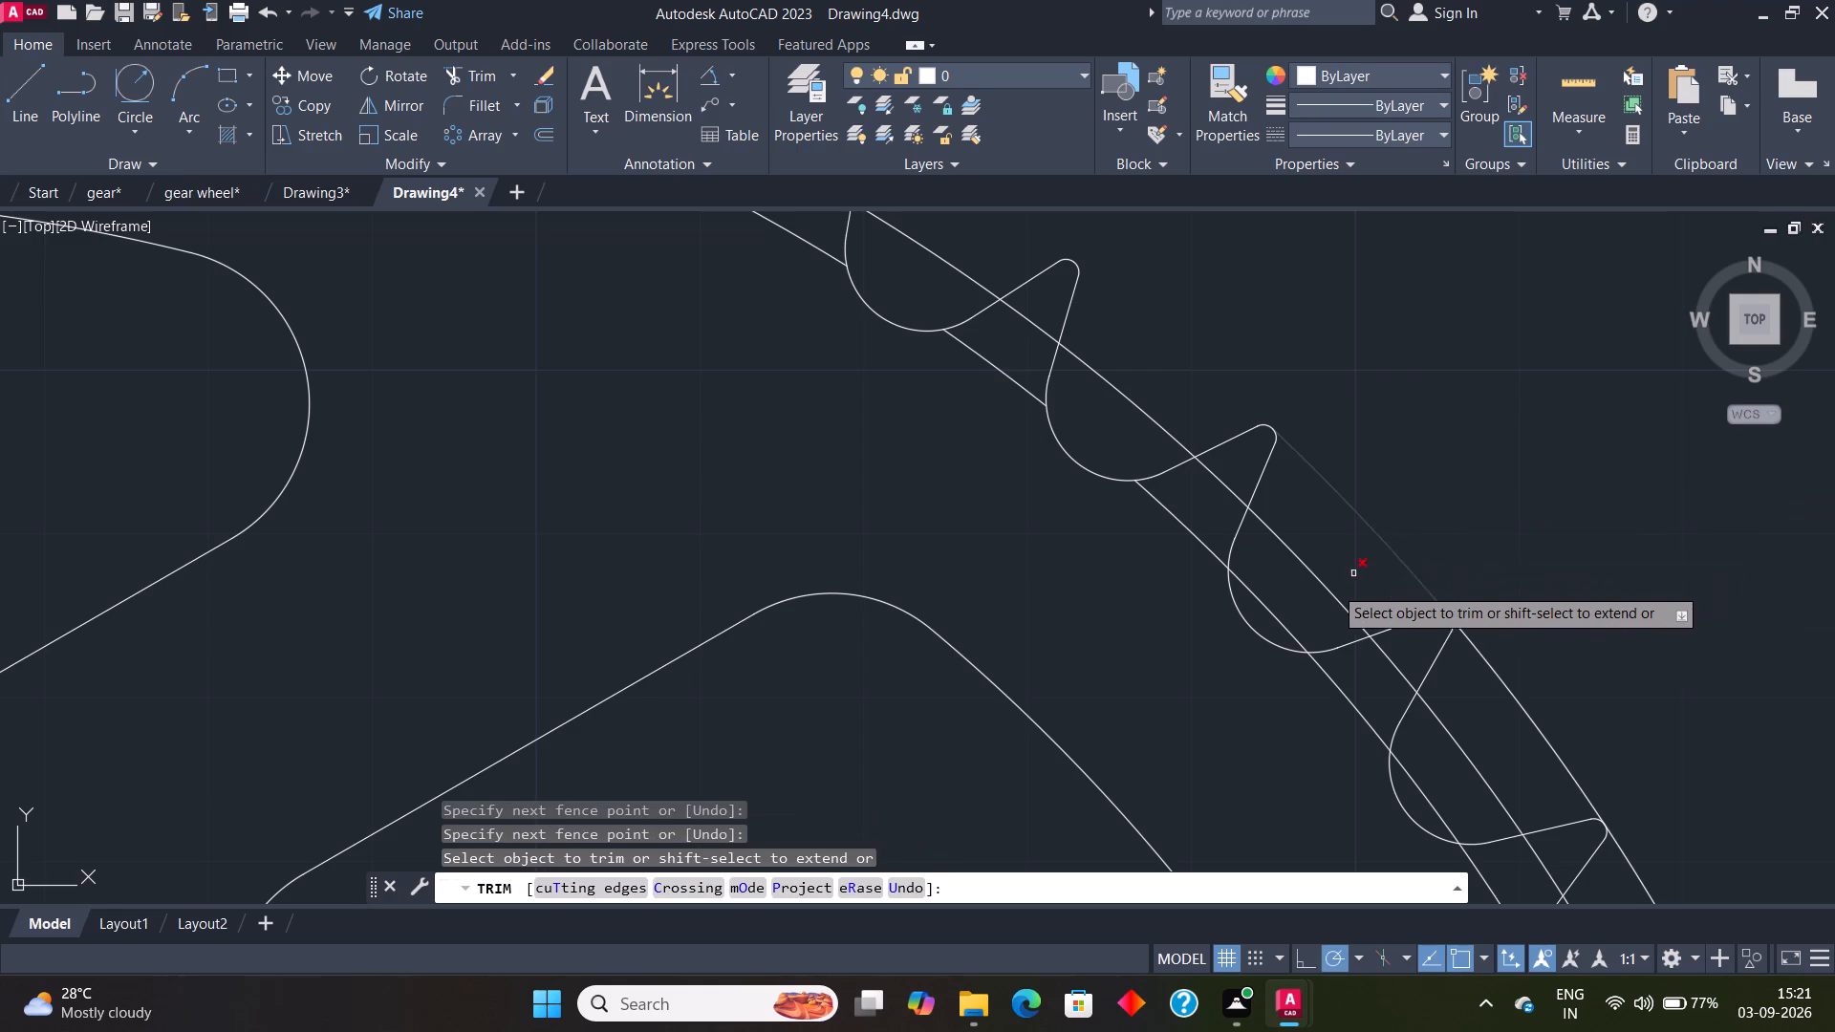
{"action": "left_click", "coordinate": [1283, 621]}
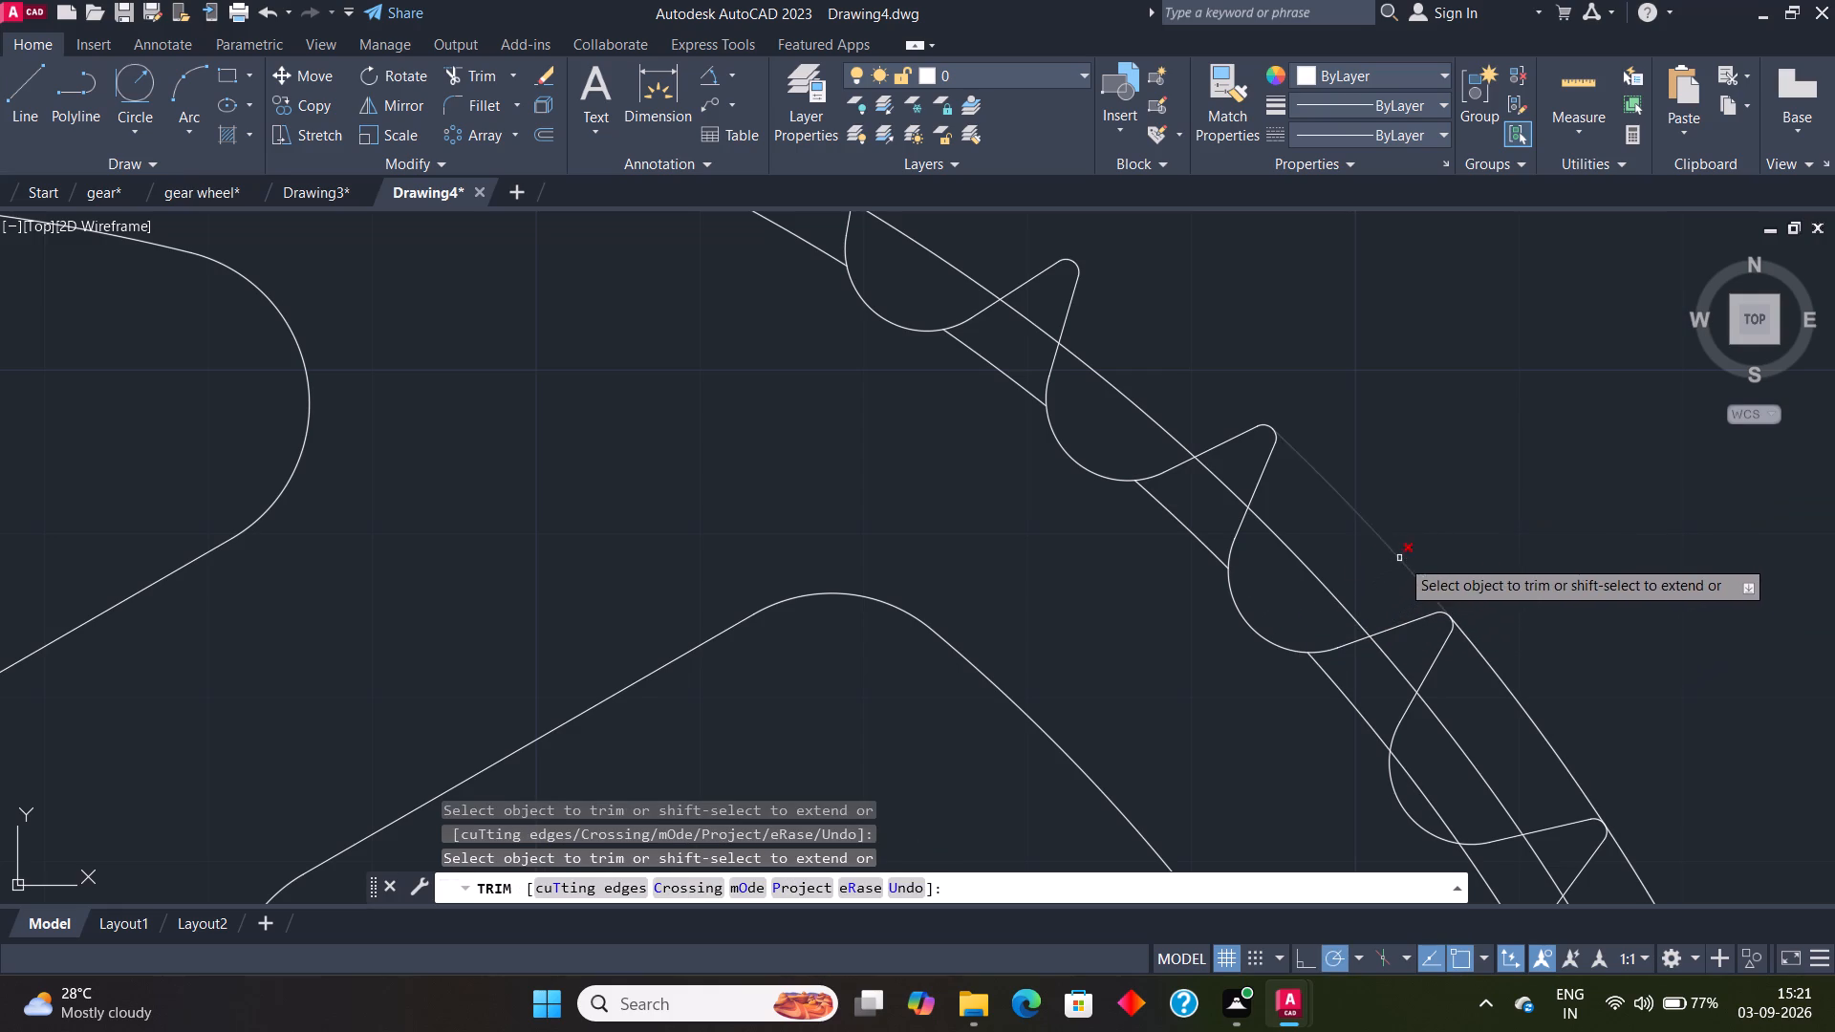
{"action": "left_click", "coordinate": [1400, 558]}
{"action": "middle_click_drag", "start_coordinate": [1619, 681], "coordinate": [1322, 301]}
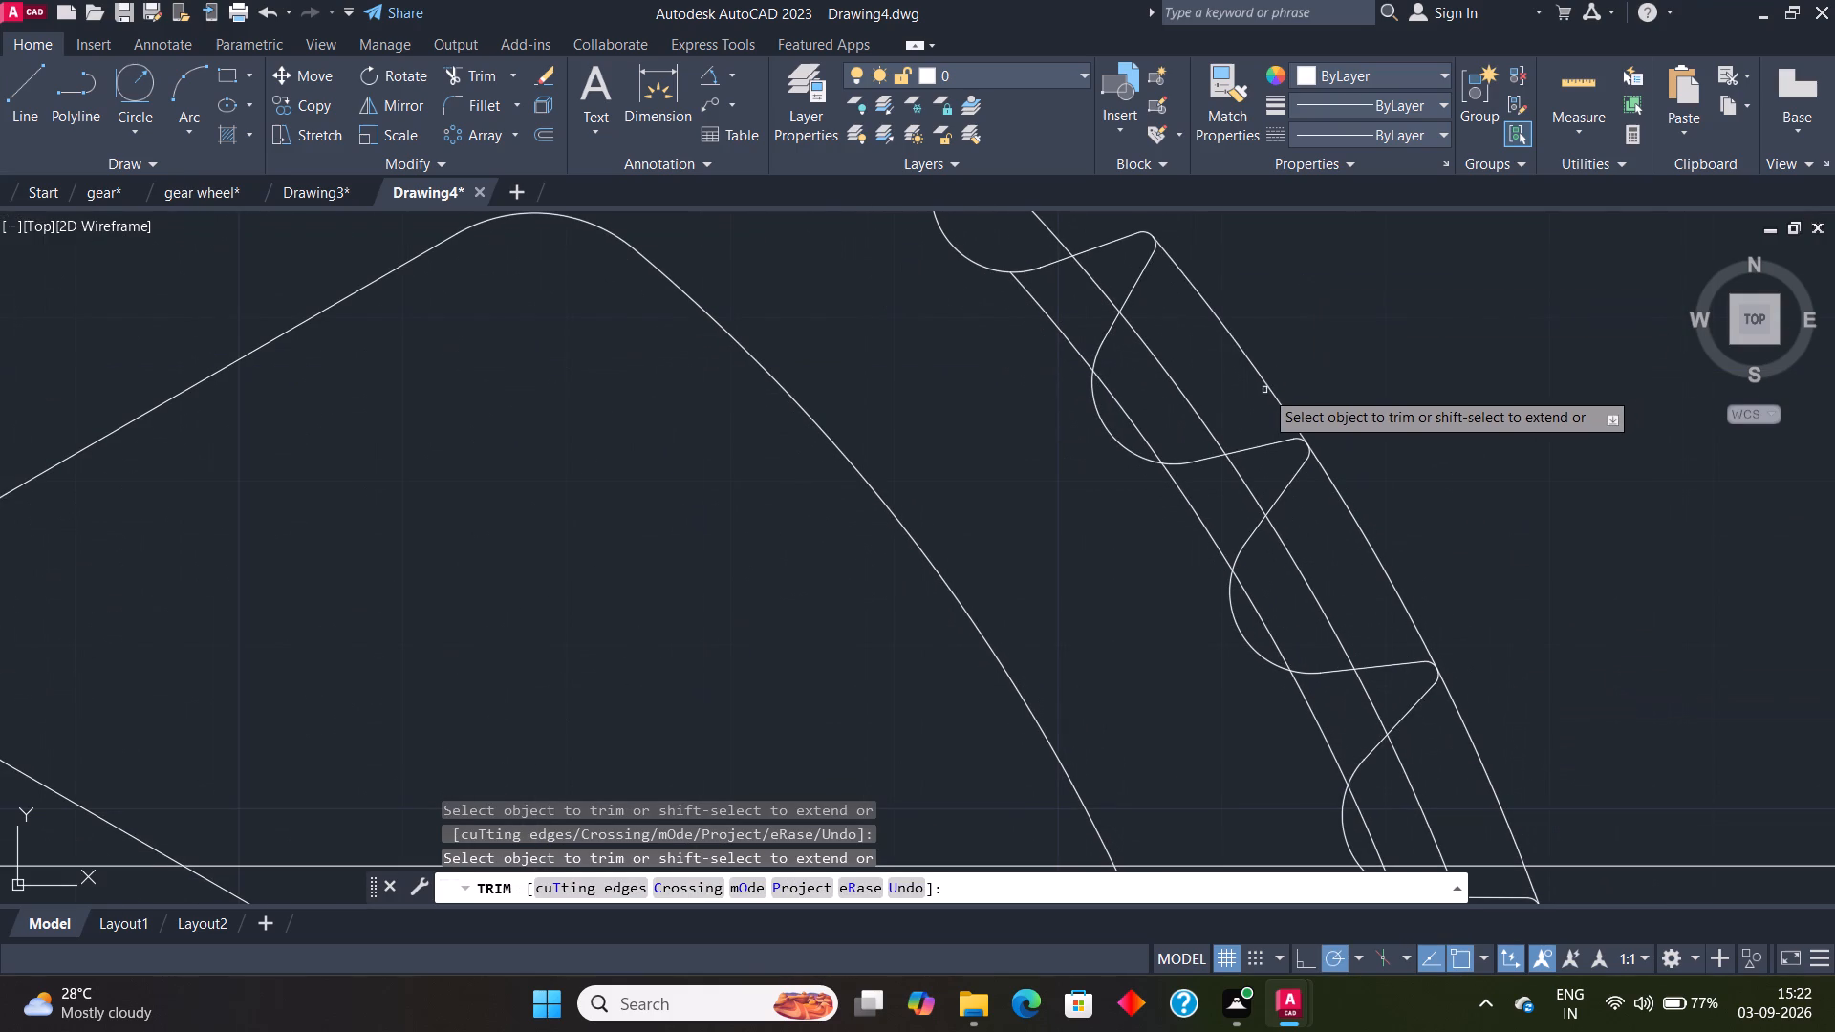
{"action": "left_click", "coordinate": [1265, 387]}
{"action": "left_click", "coordinate": [1137, 425]}
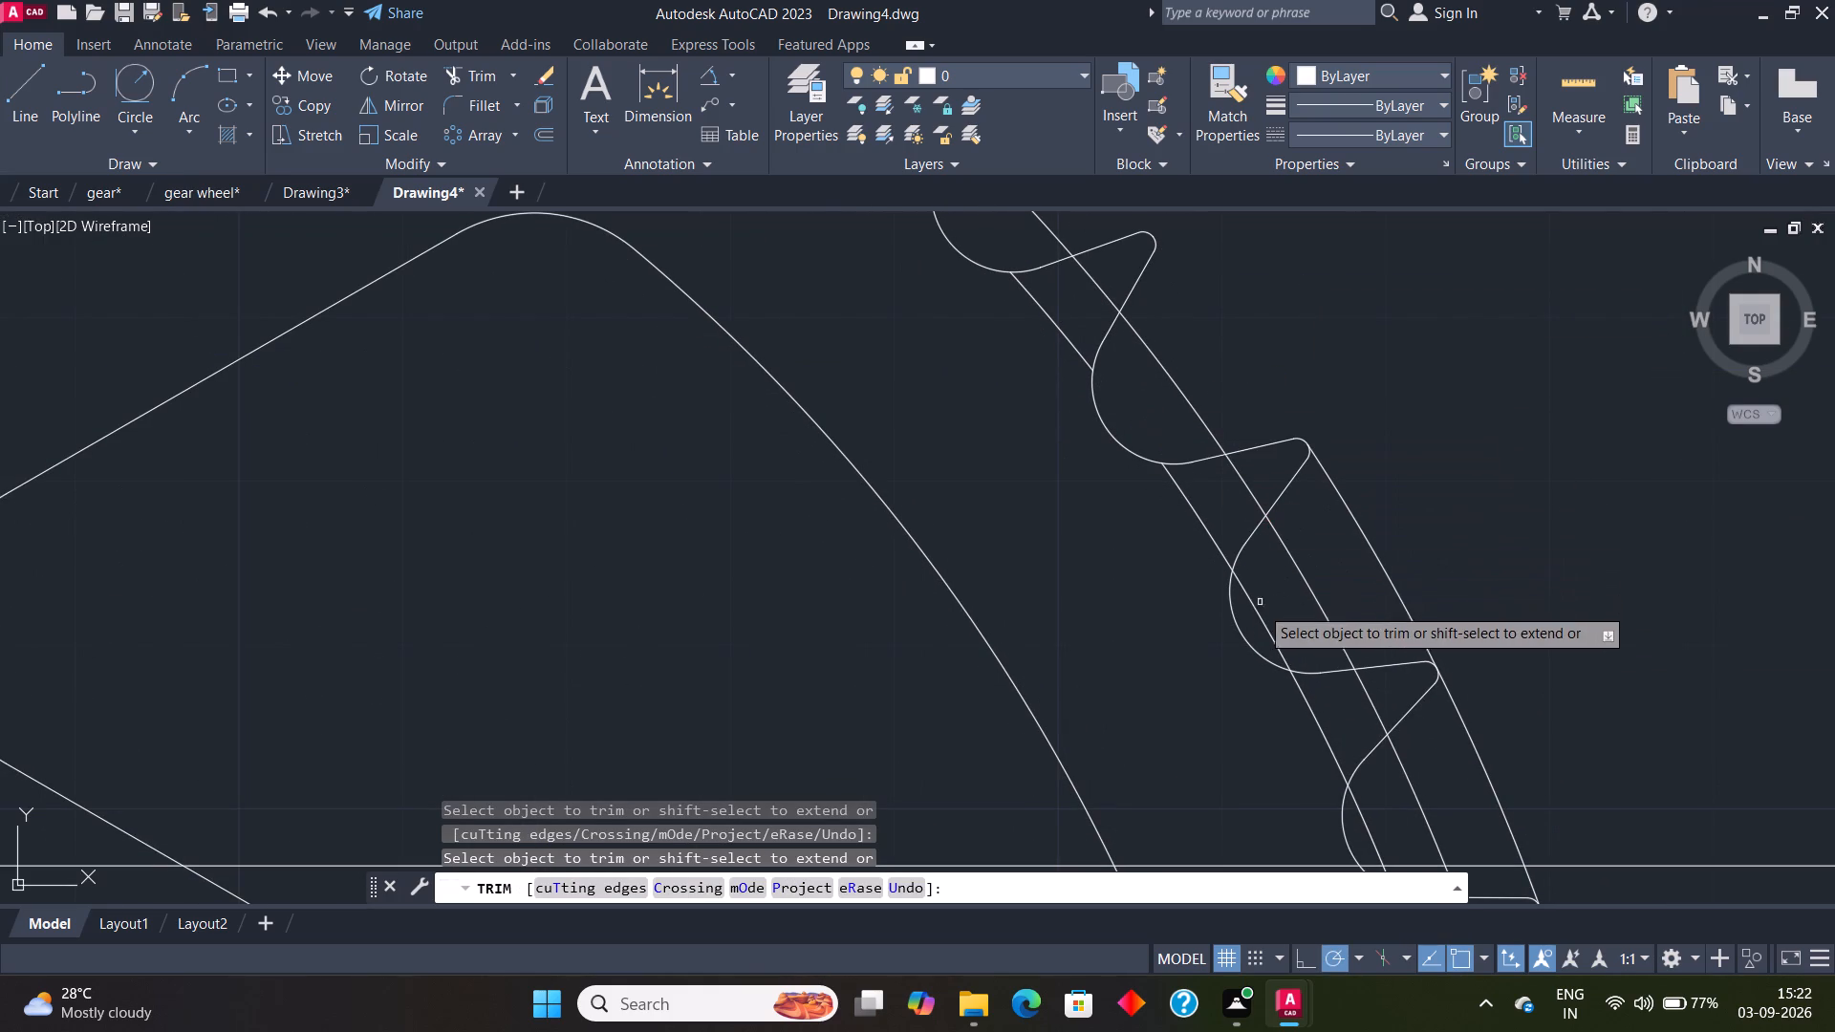
{"action": "left_click", "coordinate": [1260, 624]}
{"action": "left_click", "coordinate": [1384, 576]}
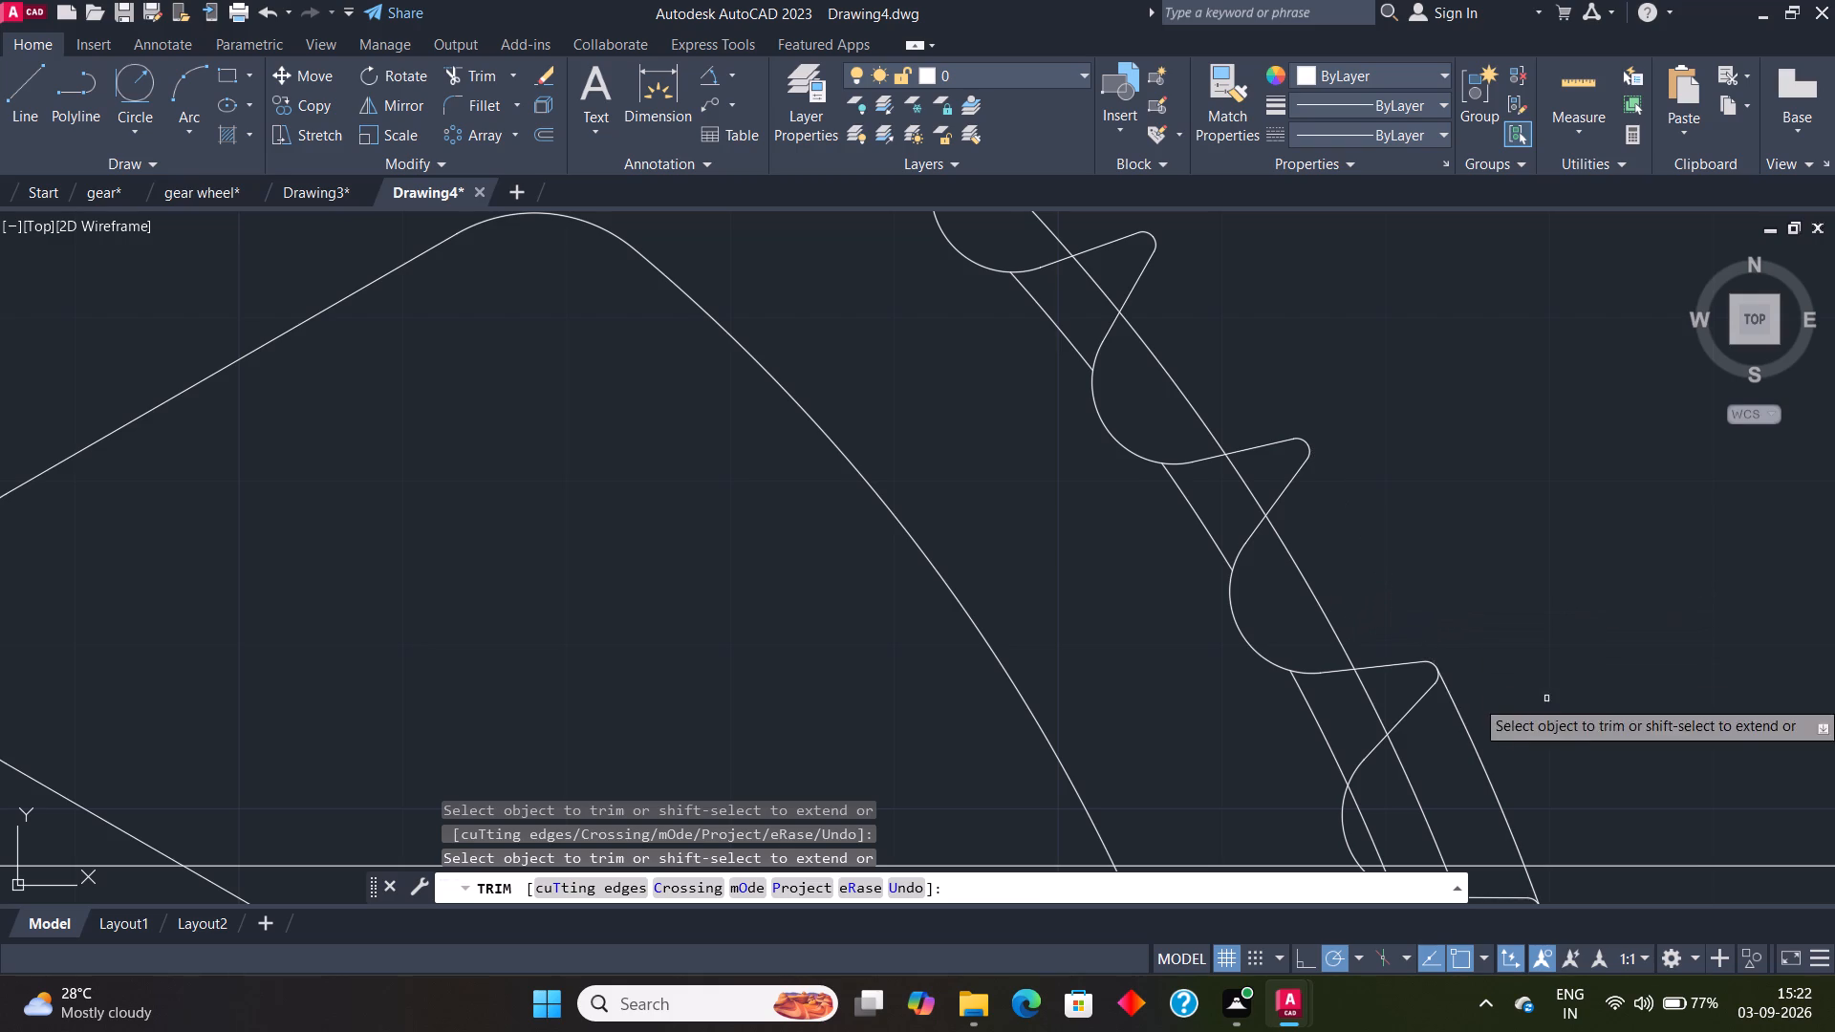
Trim the outermost and innermost rim circle segments in the next two tooth gaps clockwise, including both parts split by the crossing horizontal line.
{"action": "middle_click_drag", "start_coordinate": [1554, 699], "coordinate": [1209, 77]}
{"action": "scroll", "coordinate": [1392, 326], "scroll_direction": "down", "scroll_amount": 1}
{"action": "middle_click_drag", "start_coordinate": [1395, 332], "coordinate": [1421, 522]}
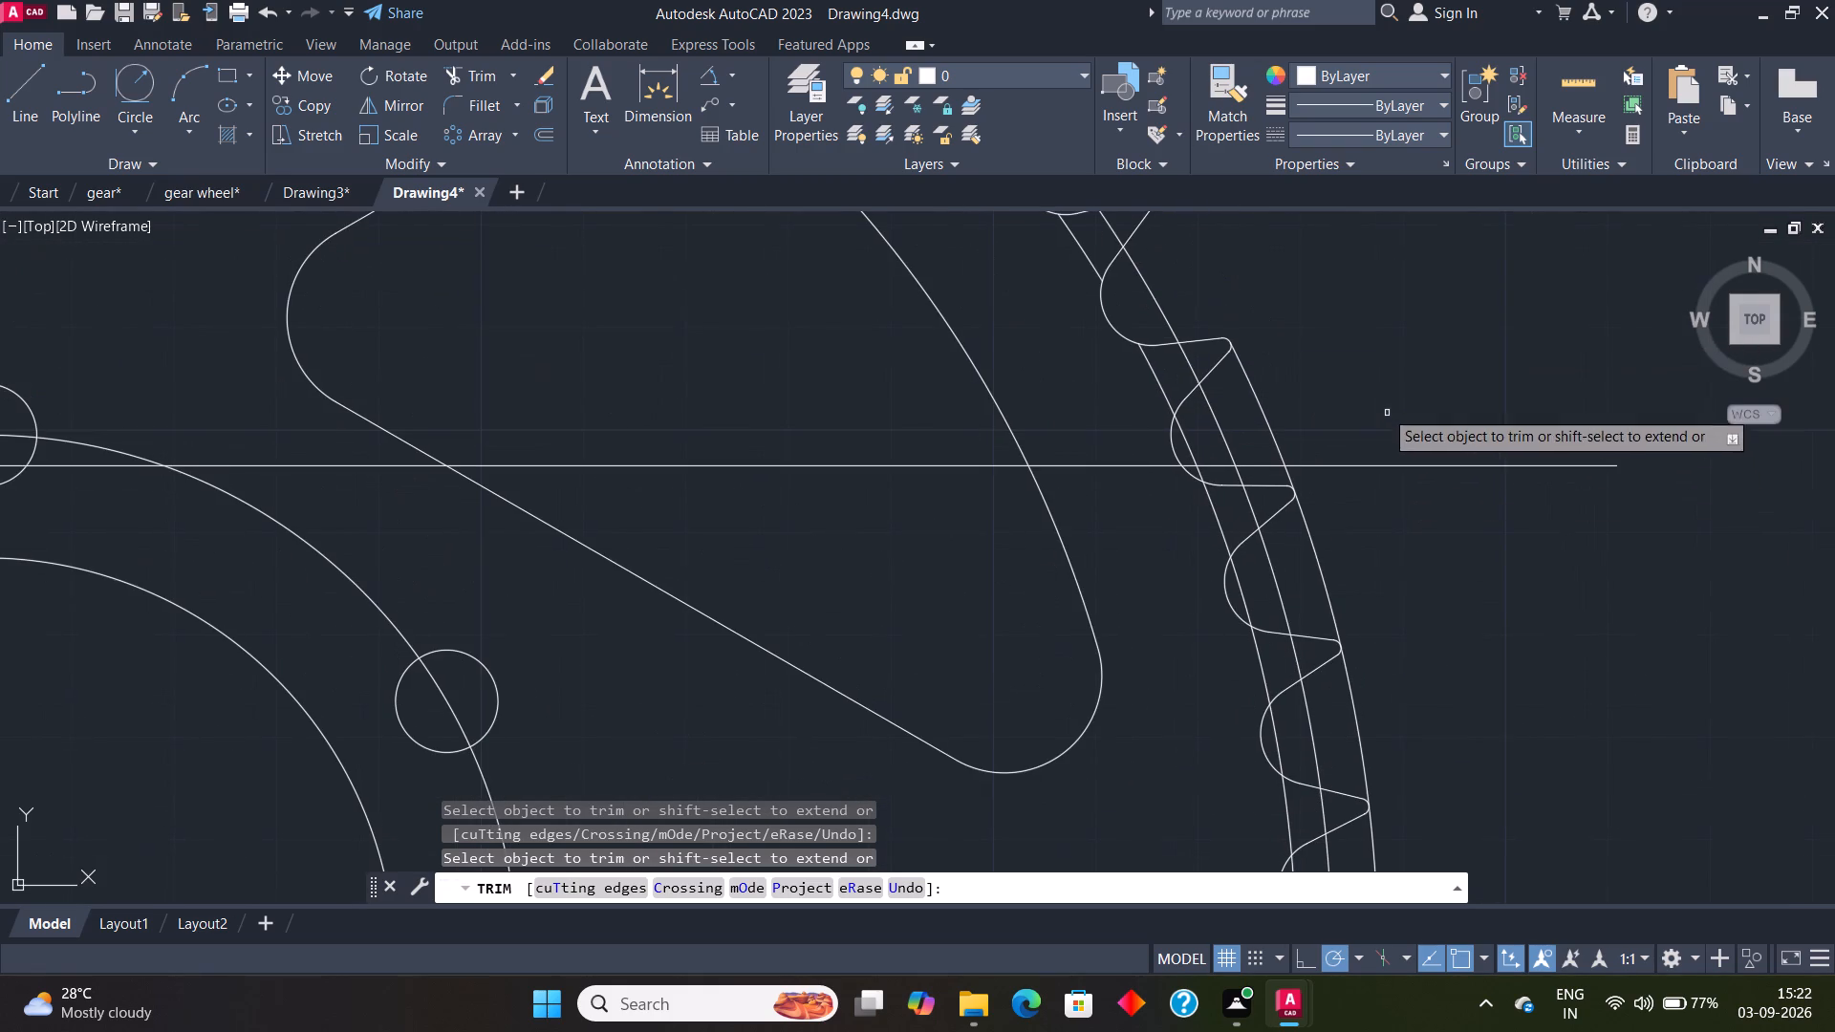
{"action": "left_click", "coordinate": [1264, 421]}
{"action": "left_click", "coordinate": [1189, 447]}
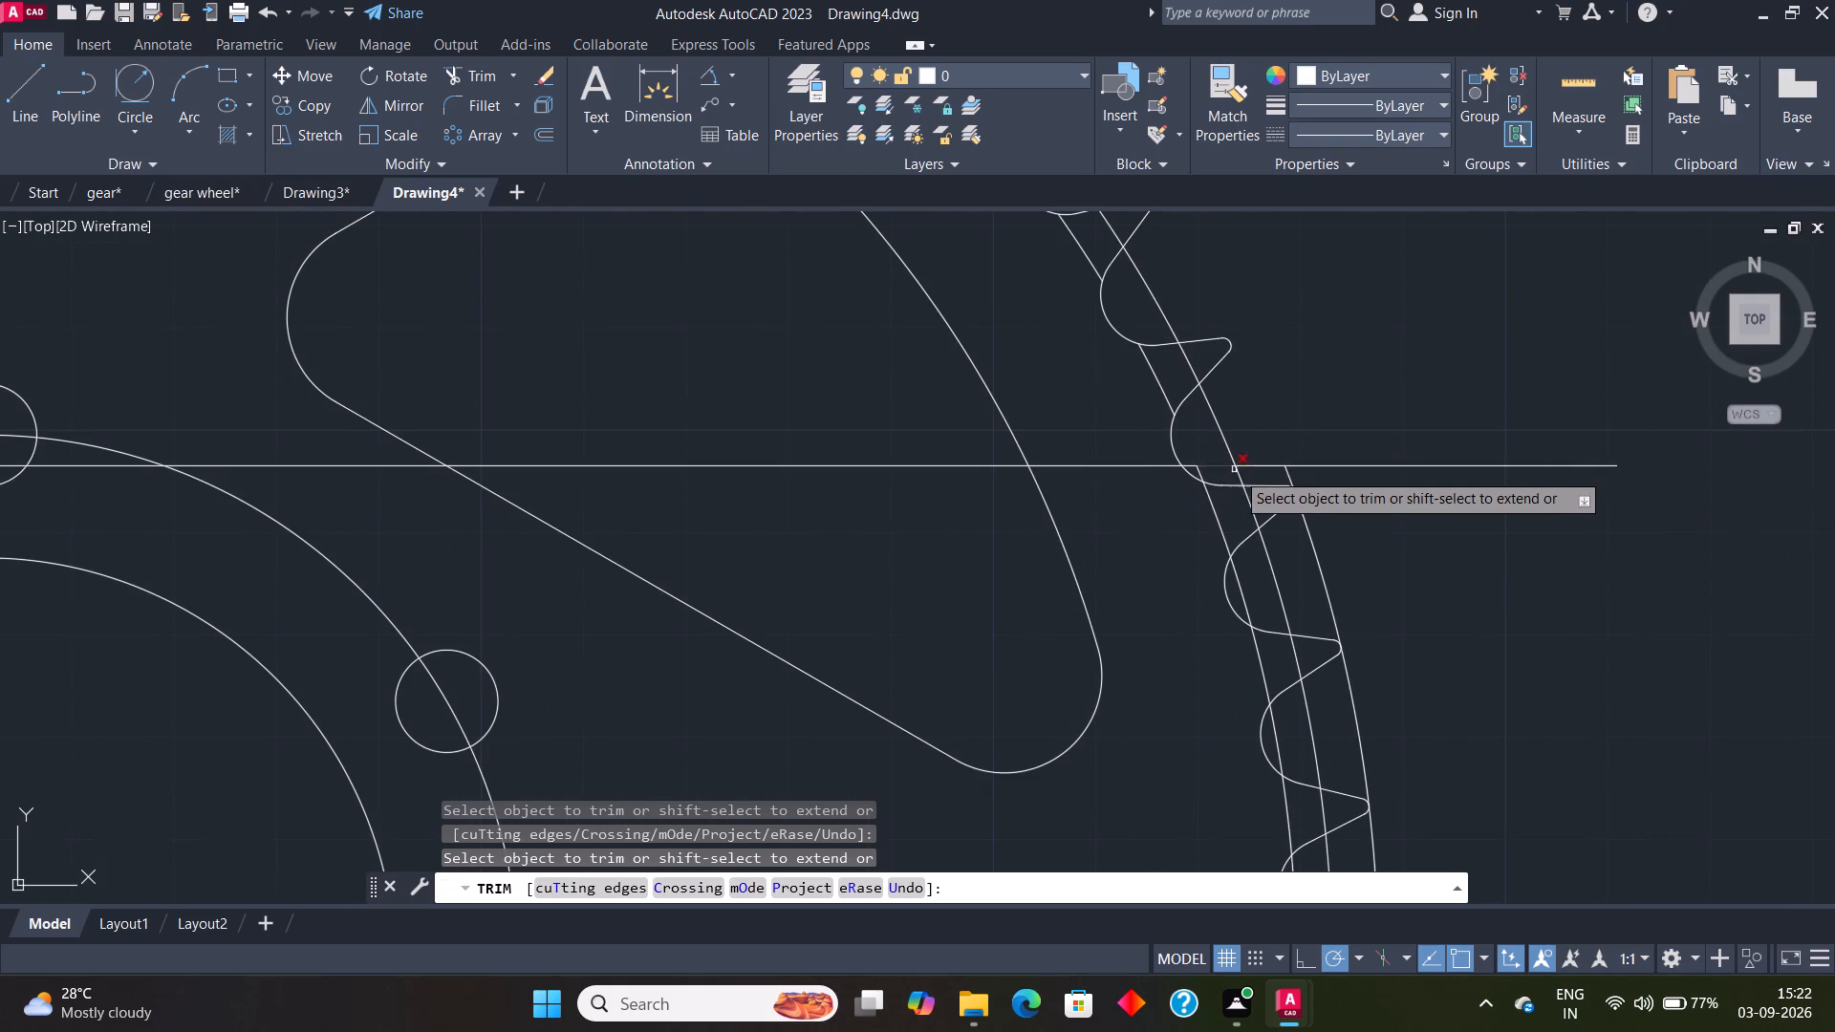
{"action": "scroll", "coordinate": [1206, 494], "scroll_direction": "up", "scroll_amount": 2}
{"action": "left_click", "coordinate": [1187, 453]}
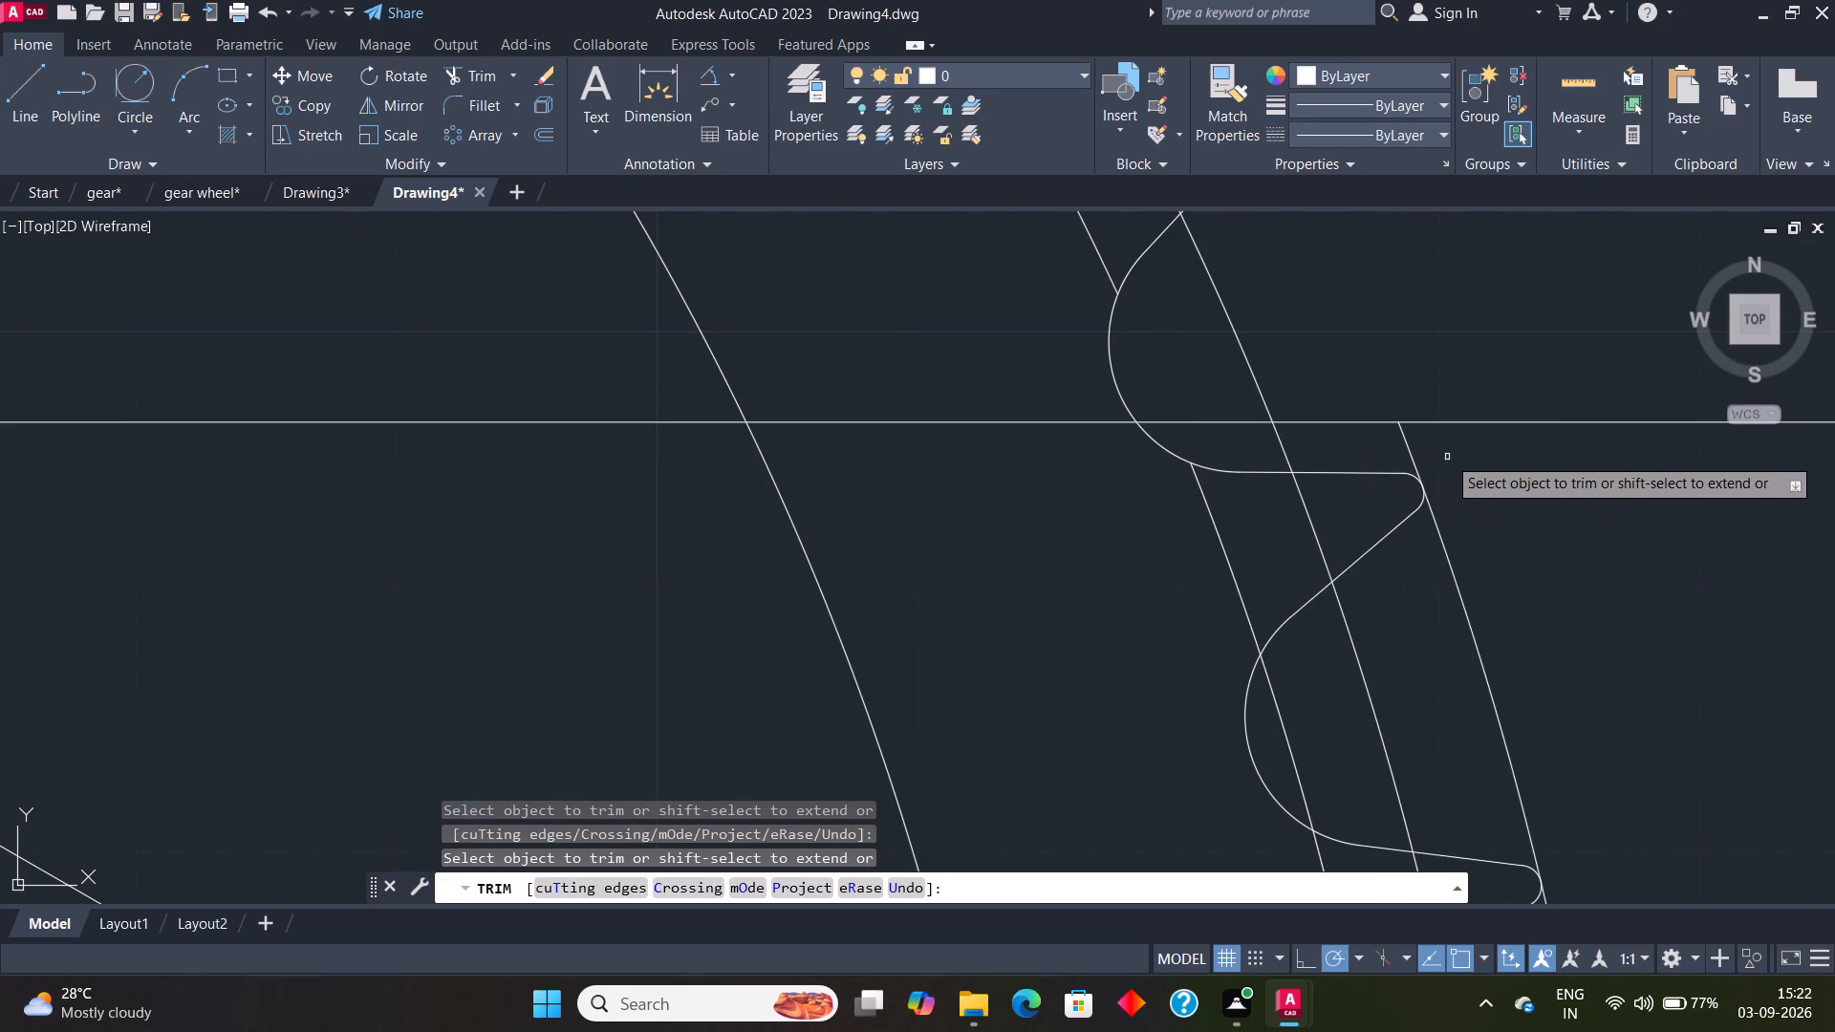
{"action": "left_click", "coordinate": [1409, 450]}
{"action": "left_click", "coordinate": [1465, 613]}
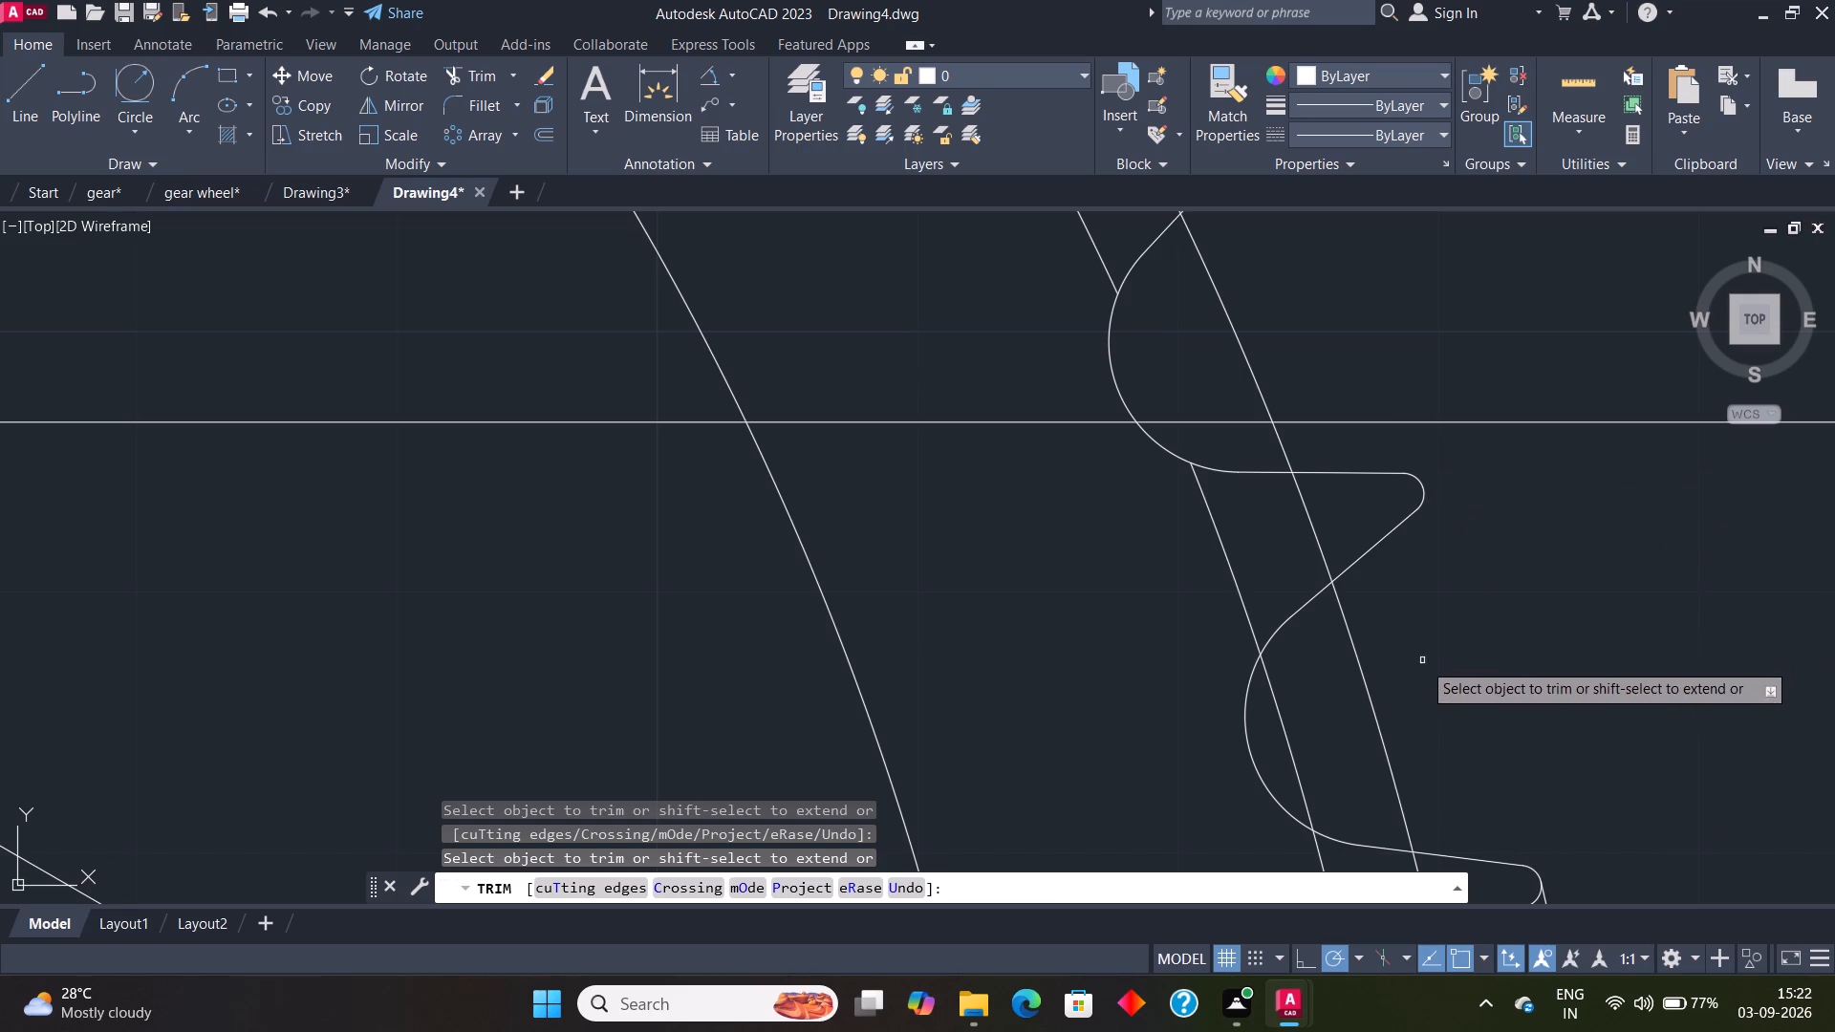
{"action": "left_click", "coordinate": [1280, 729]}
Trim the outermost and innermost rim circle segments in four tooth gaps around the wheel's rightmost tooth: two before it and two after.
{"action": "middle_click_drag", "start_coordinate": [1514, 698], "coordinate": [1522, 696]}
{"action": "scroll", "coordinate": [1514, 698], "scroll_direction": "down", "scroll_amount": 1}
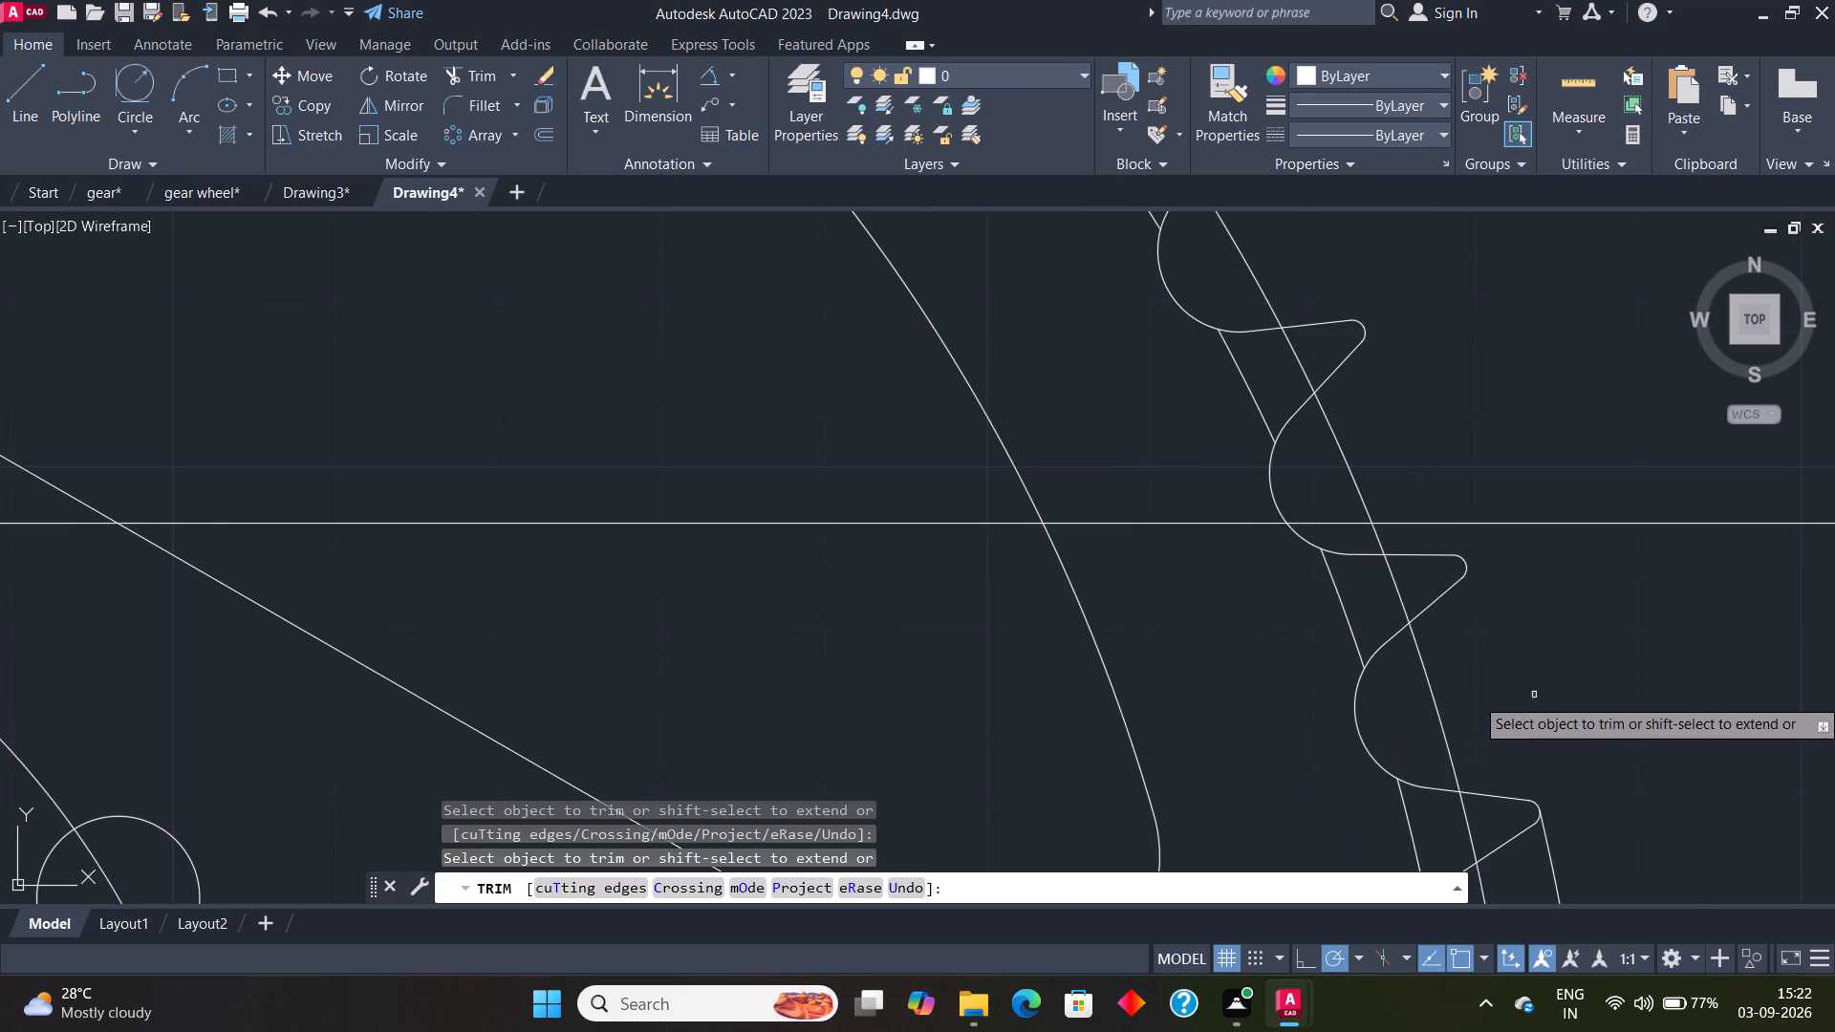
{"action": "scroll", "coordinate": [1594, 722], "scroll_direction": "down", "scroll_amount": 1}
{"action": "middle_click_drag", "start_coordinate": [1627, 762], "coordinate": [1321, 161]}
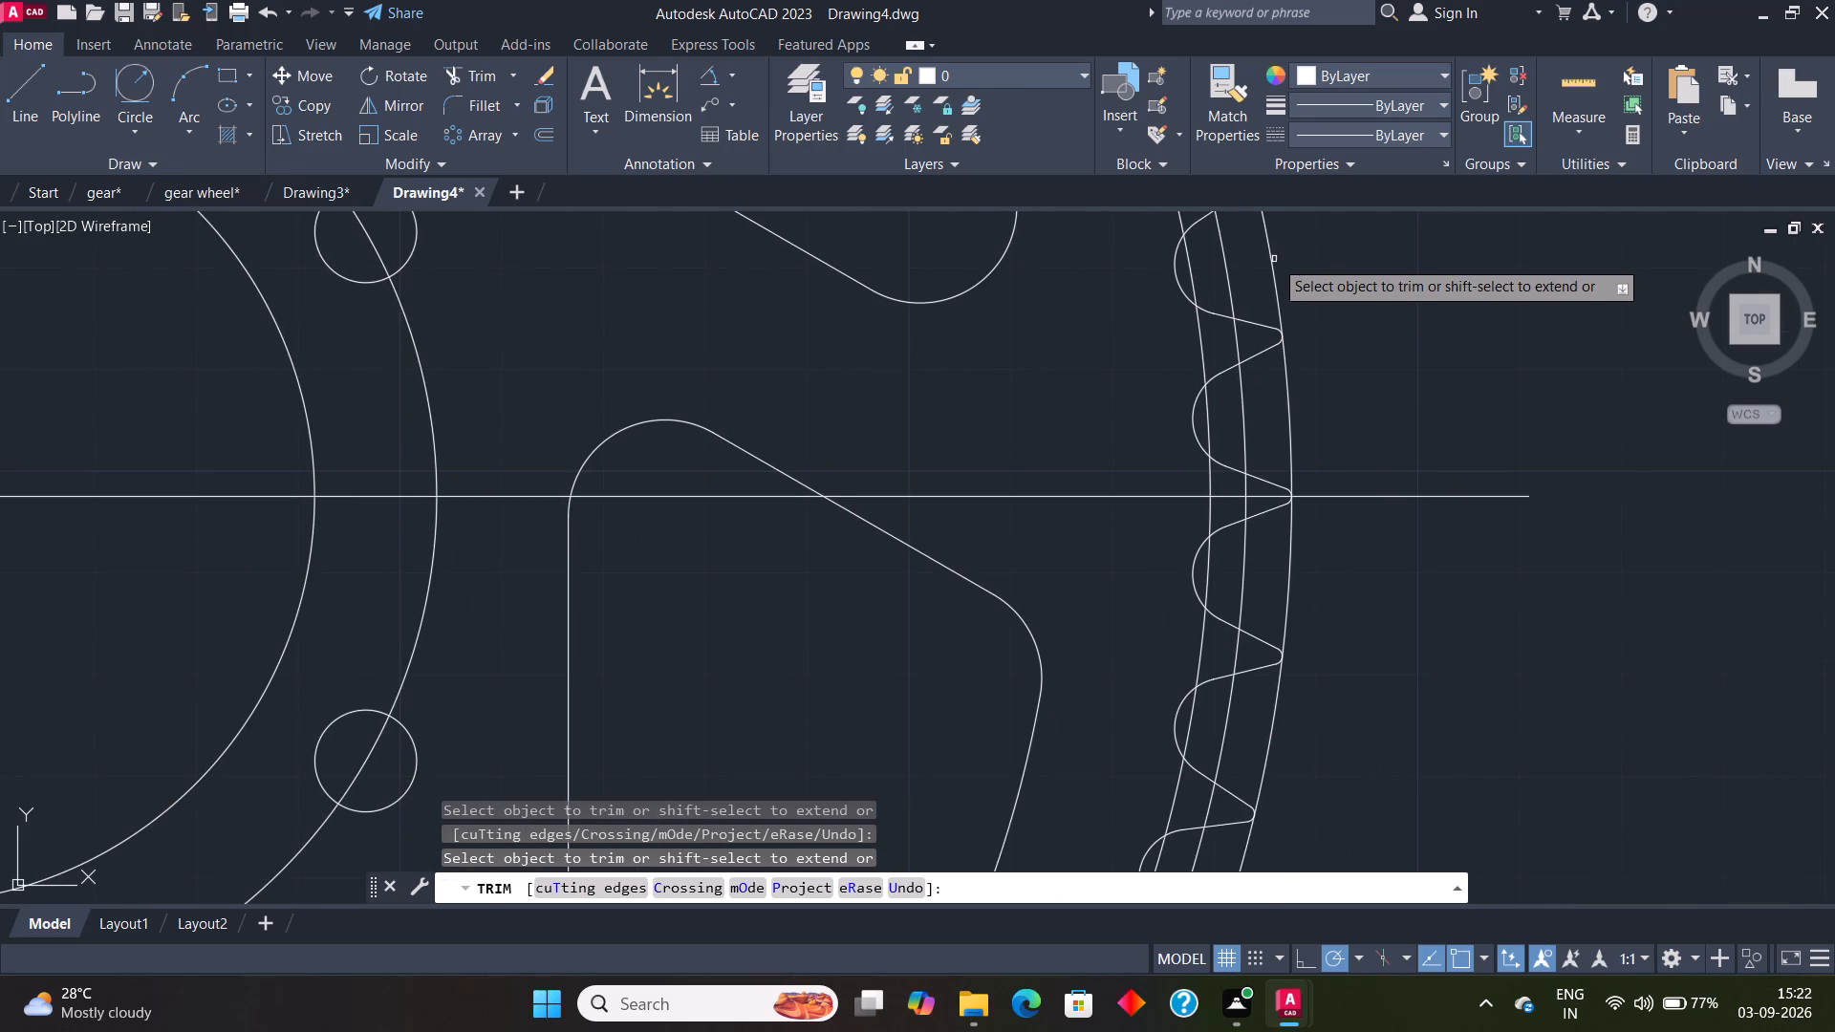
{"action": "left_click", "coordinate": [1270, 263]}
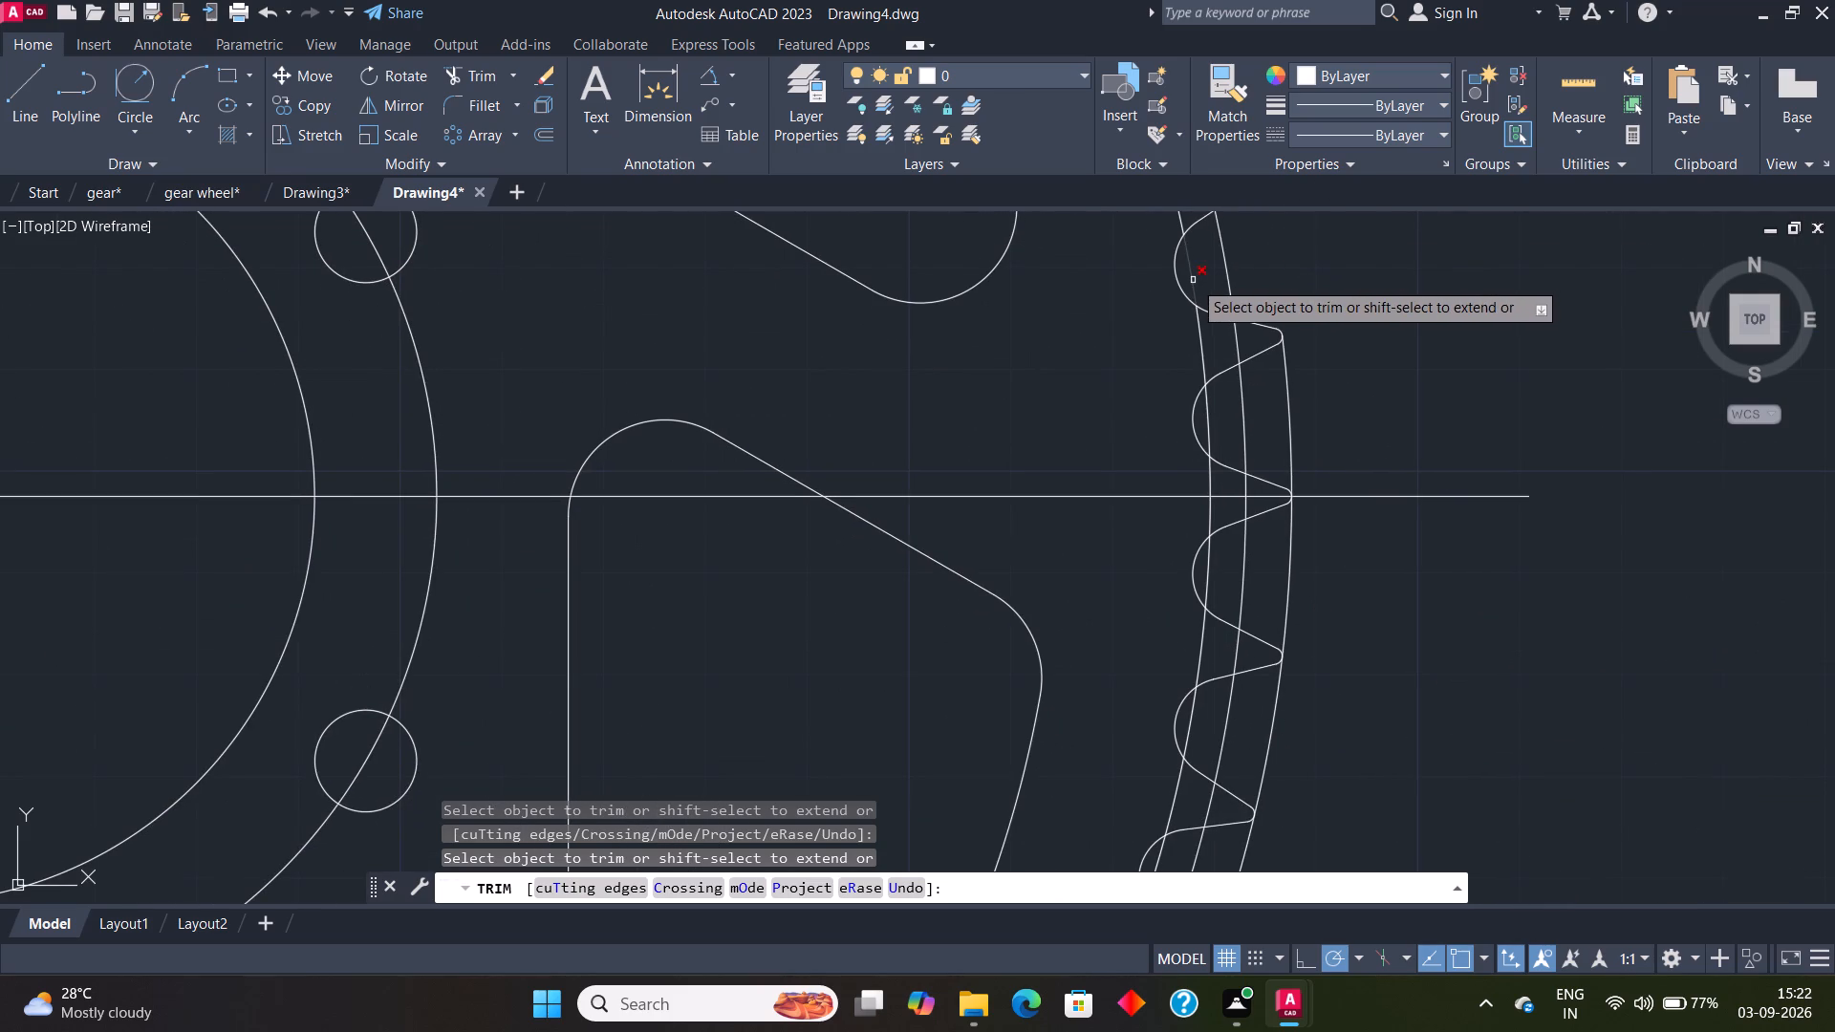
{"action": "left_click", "coordinate": [1192, 280]}
{"action": "left_click", "coordinate": [1208, 412]}
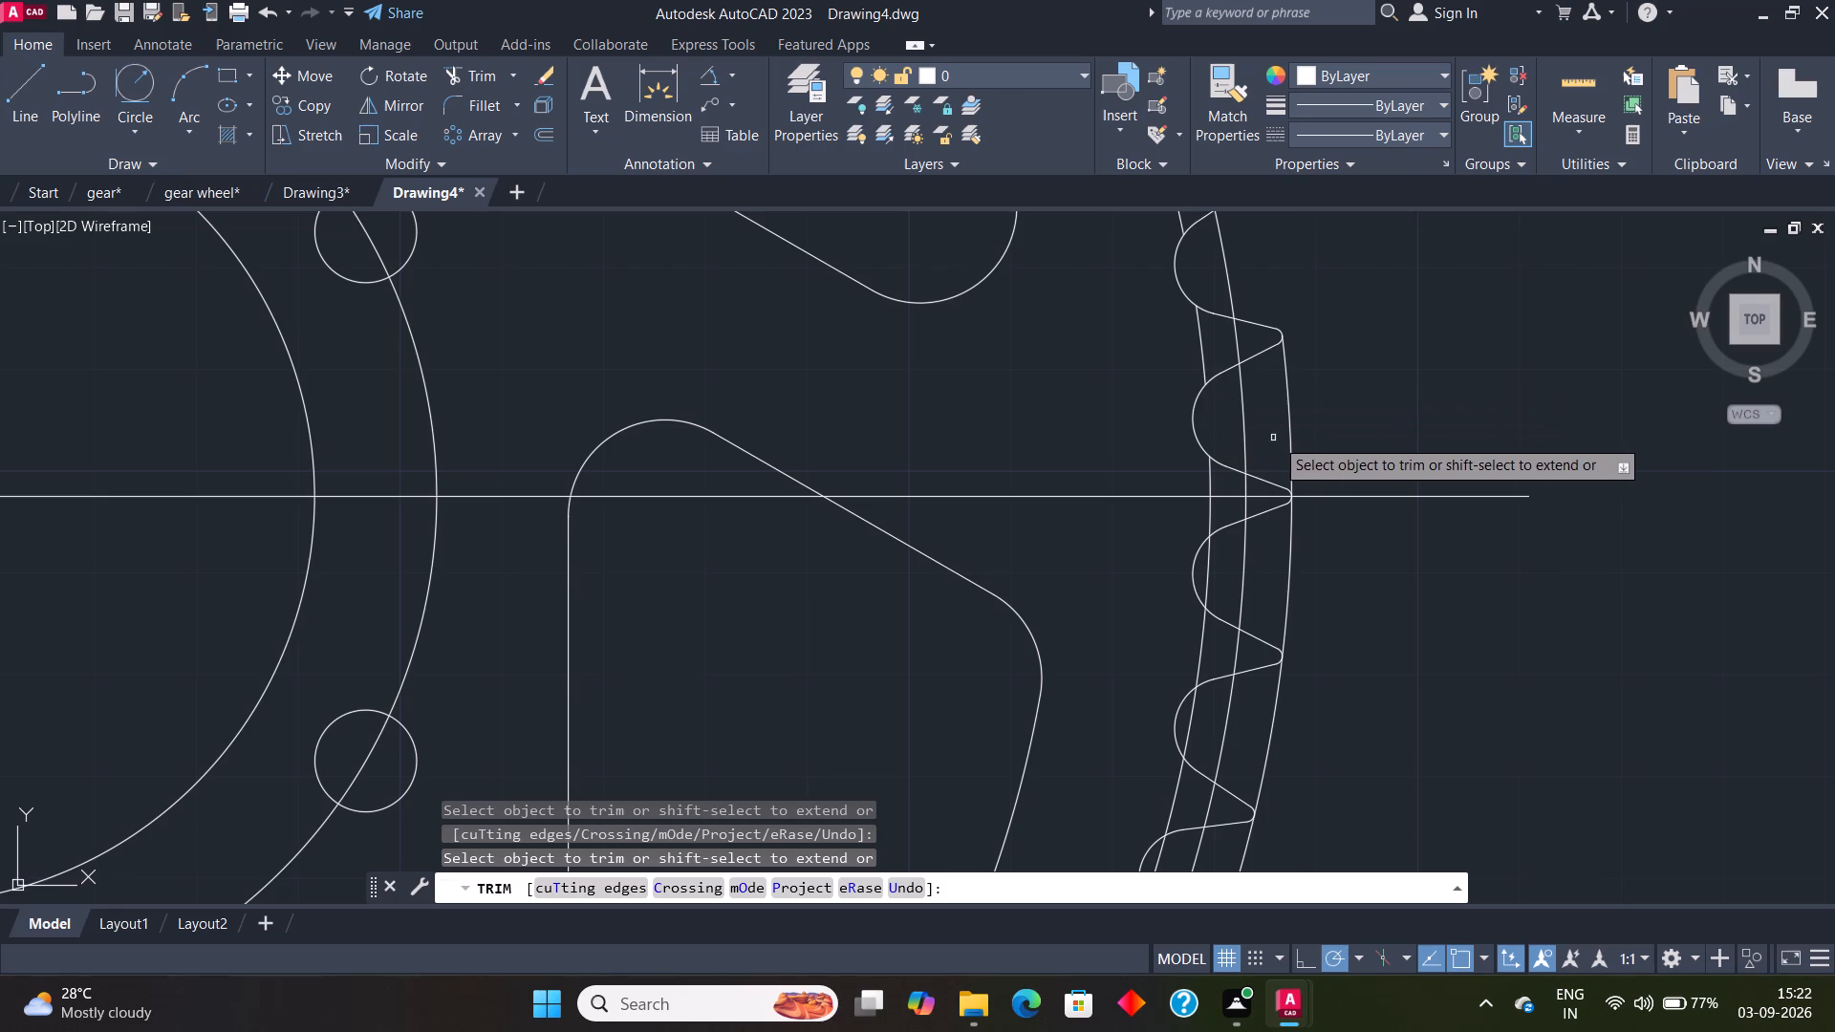
{"action": "left_click", "coordinate": [1294, 444]}
{"action": "left_click", "coordinate": [1209, 576]}
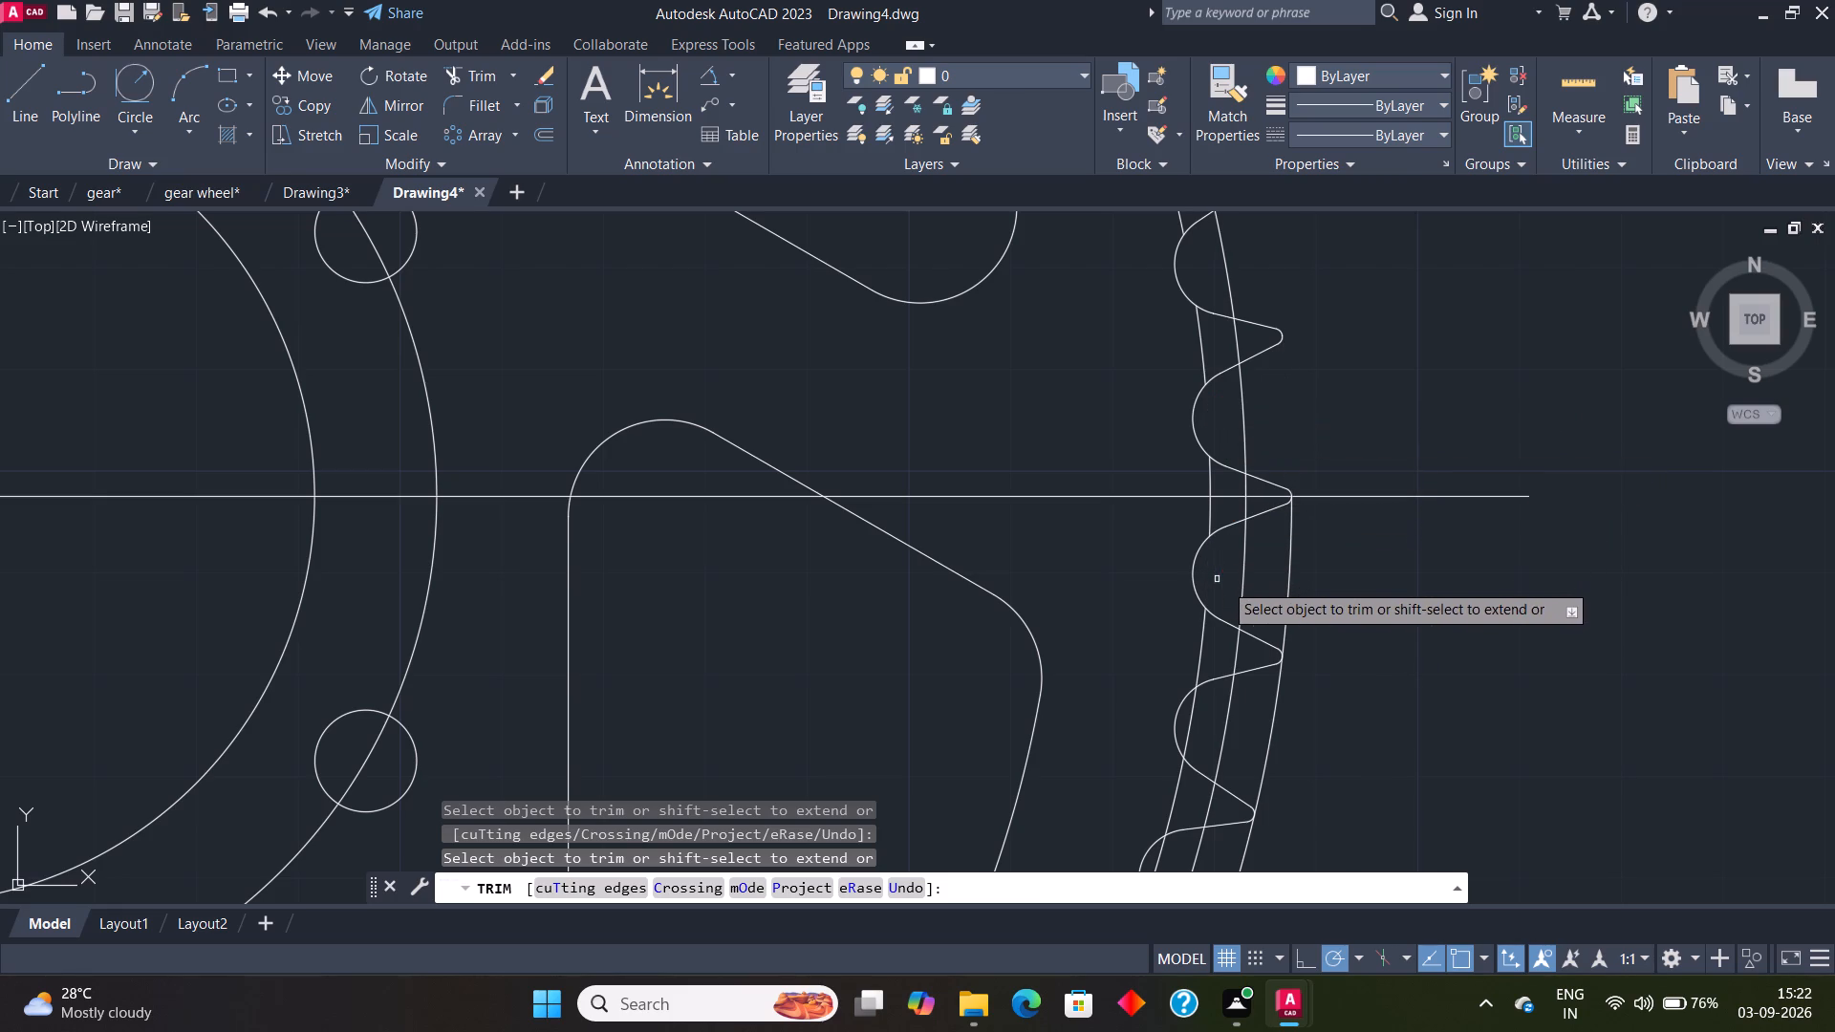
{"action": "left_click", "coordinate": [1285, 599]}
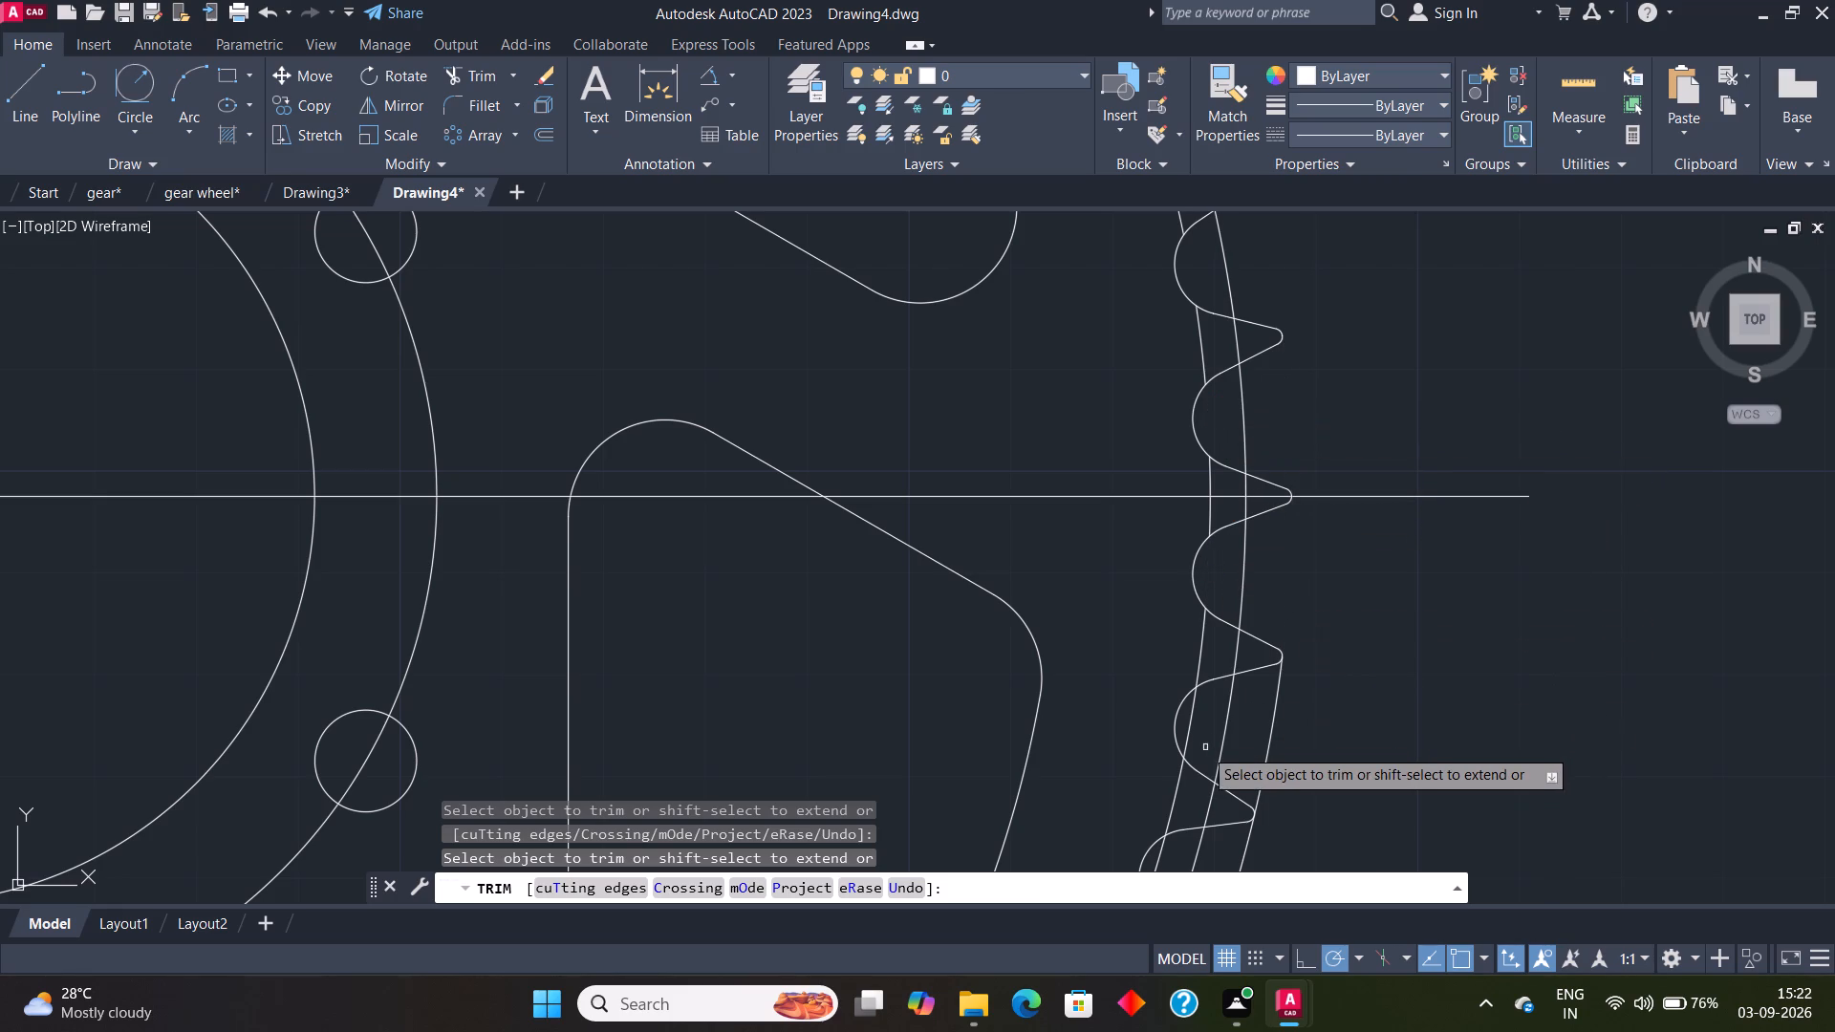
{"action": "left_click", "coordinate": [1191, 740]}
{"action": "left_click", "coordinate": [1265, 760]}
Trim the outermost and innermost rim circle segments inside the next four tooth gaps clockwise down the wheel's lower-right rim.
{"action": "scroll", "coordinate": [1471, 580], "scroll_direction": "down", "scroll_amount": 1}
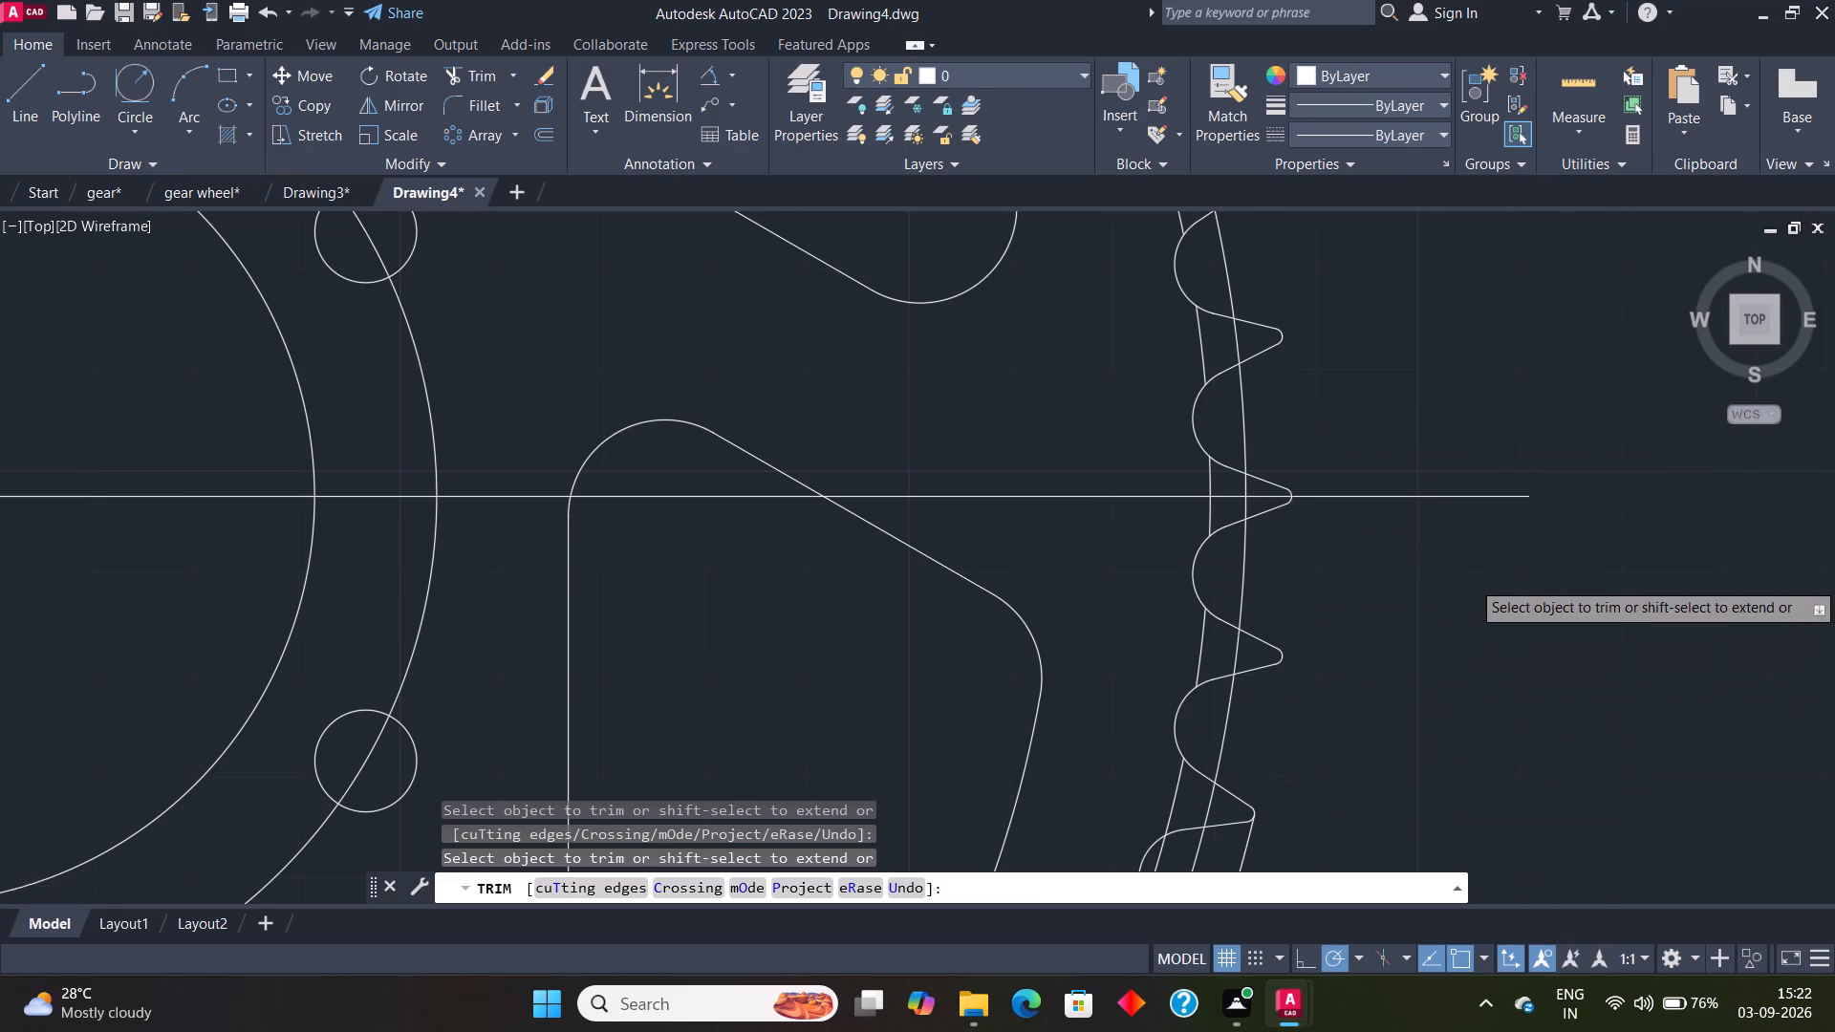
{"action": "middle_click_drag", "start_coordinate": [1468, 634], "coordinate": [1439, 742]}
{"action": "middle_click_drag", "start_coordinate": [1452, 749], "coordinate": [1507, 273]}
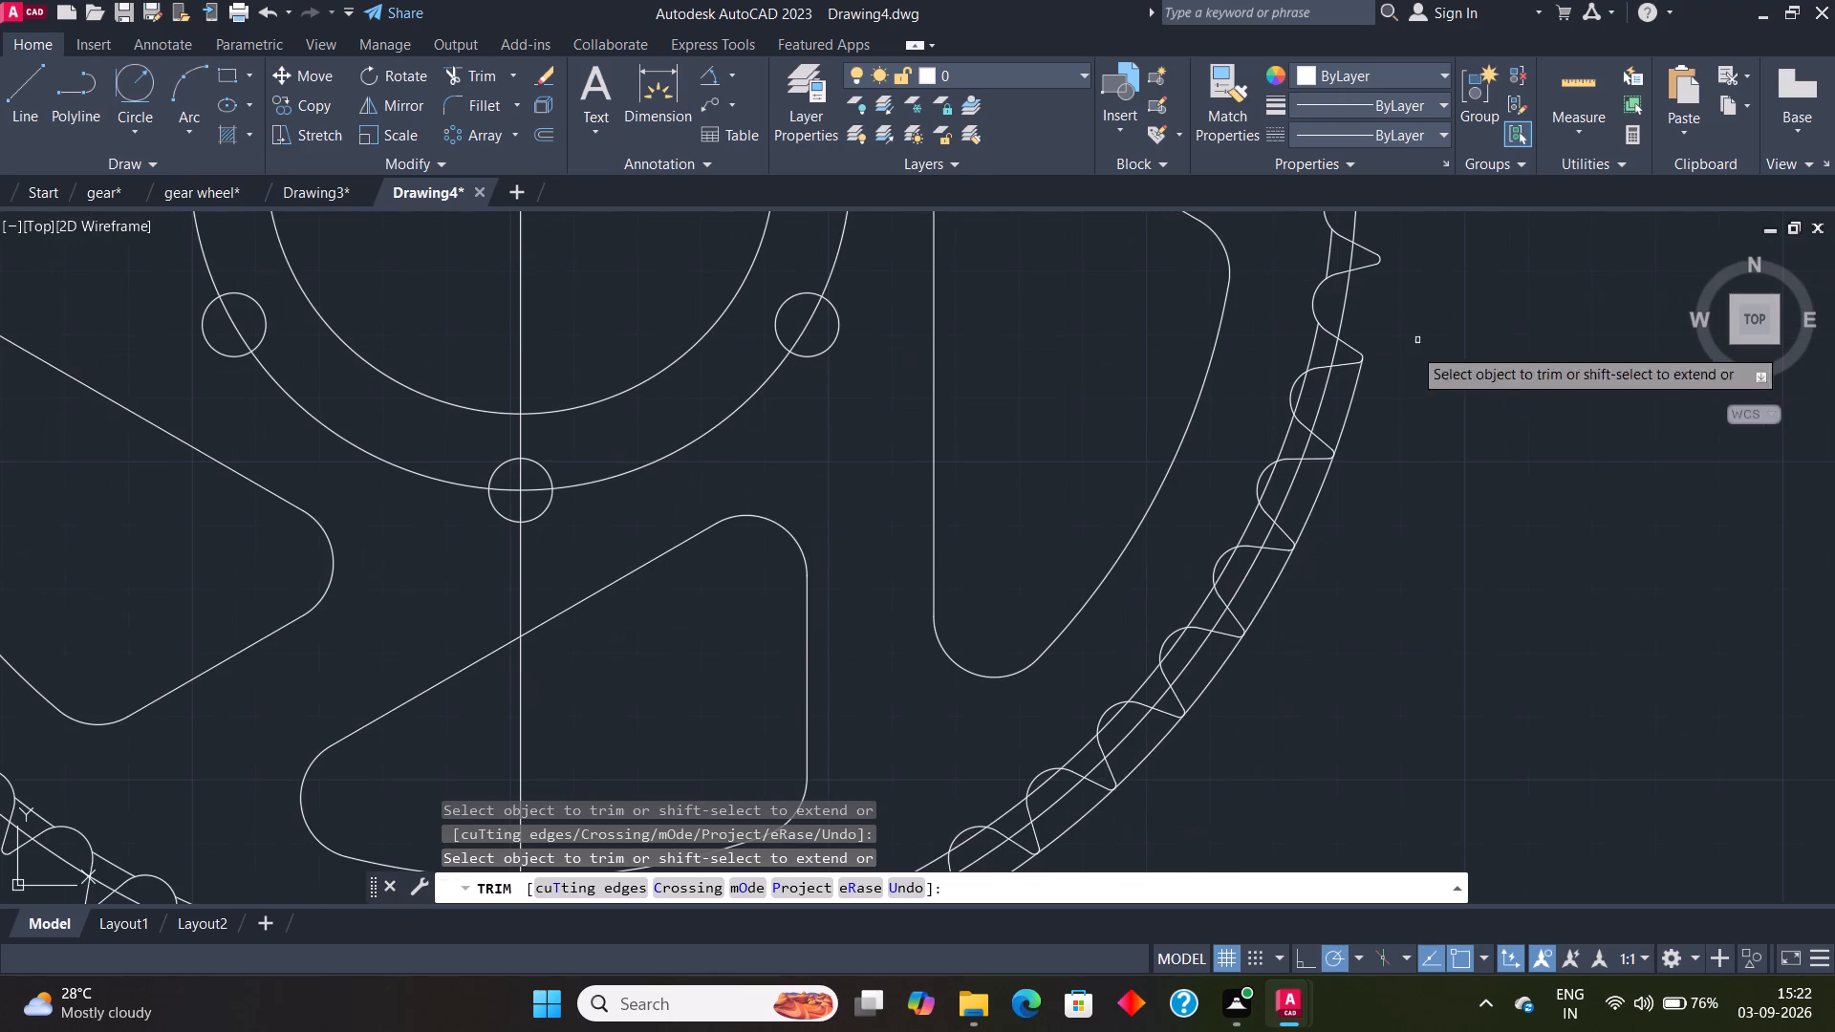
{"action": "left_click", "coordinate": [1303, 396]}
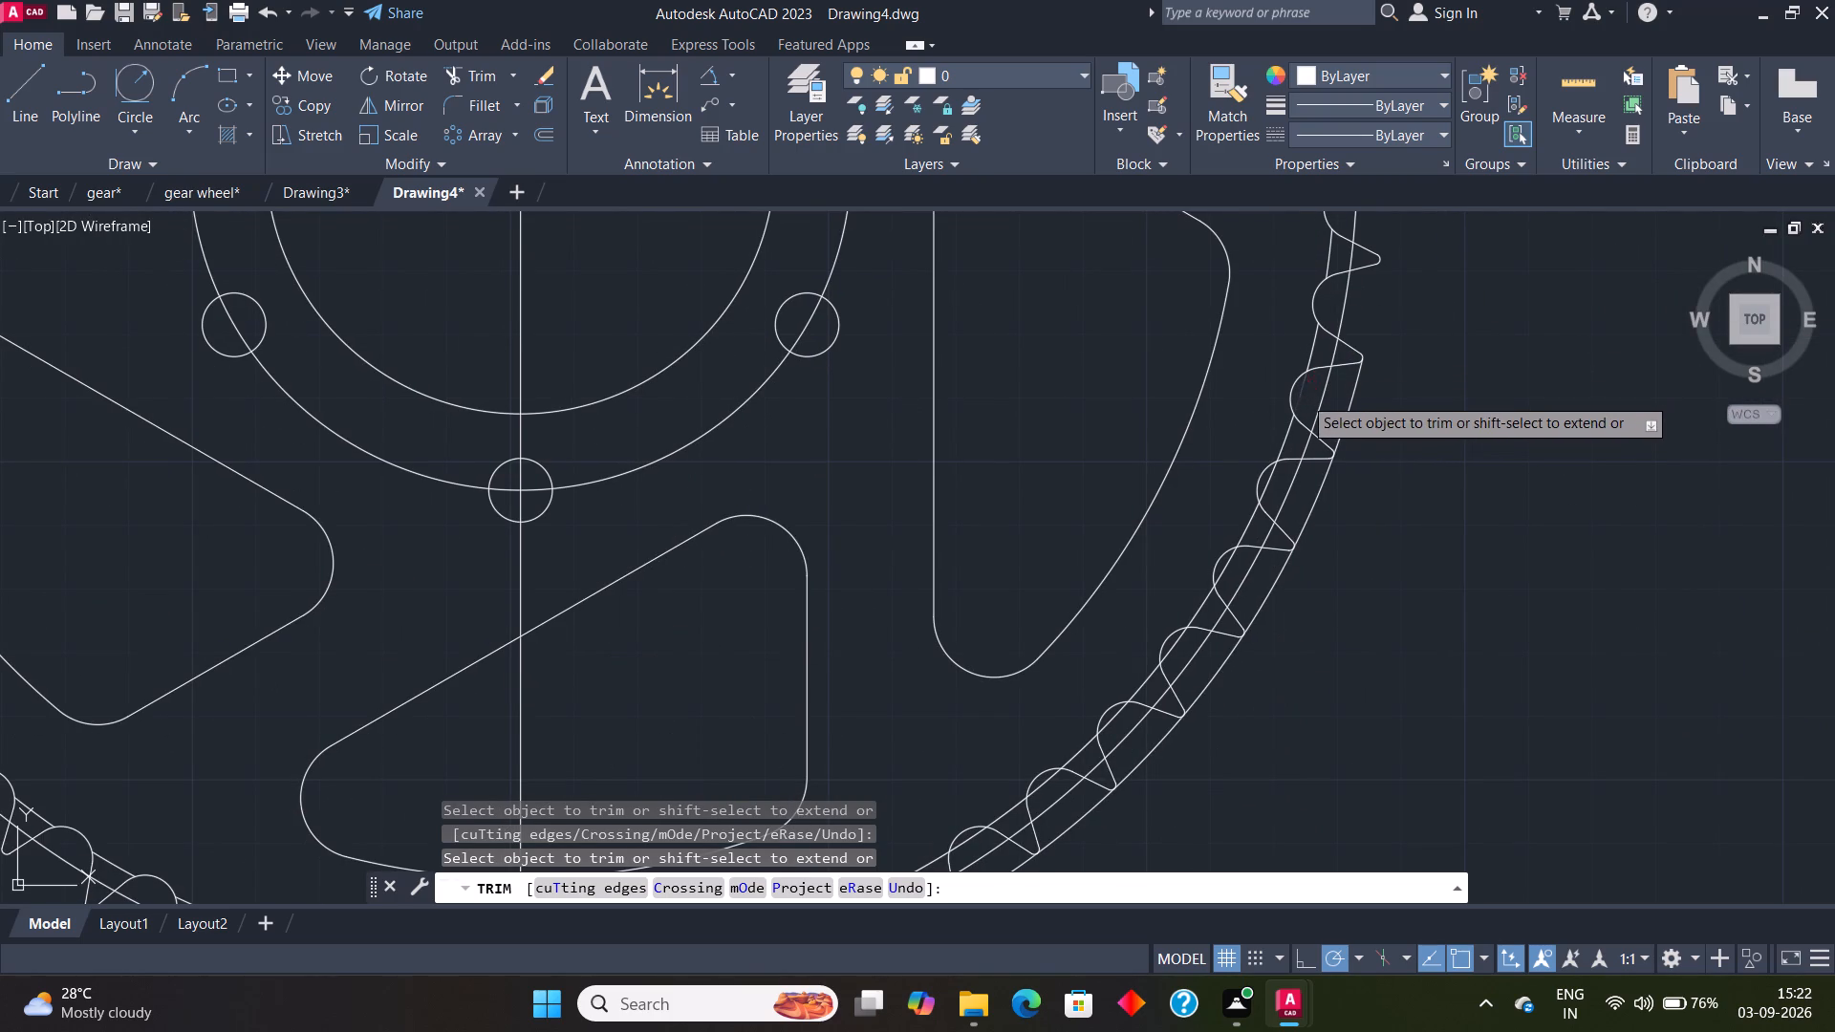
{"action": "left_click", "coordinate": [1345, 424]}
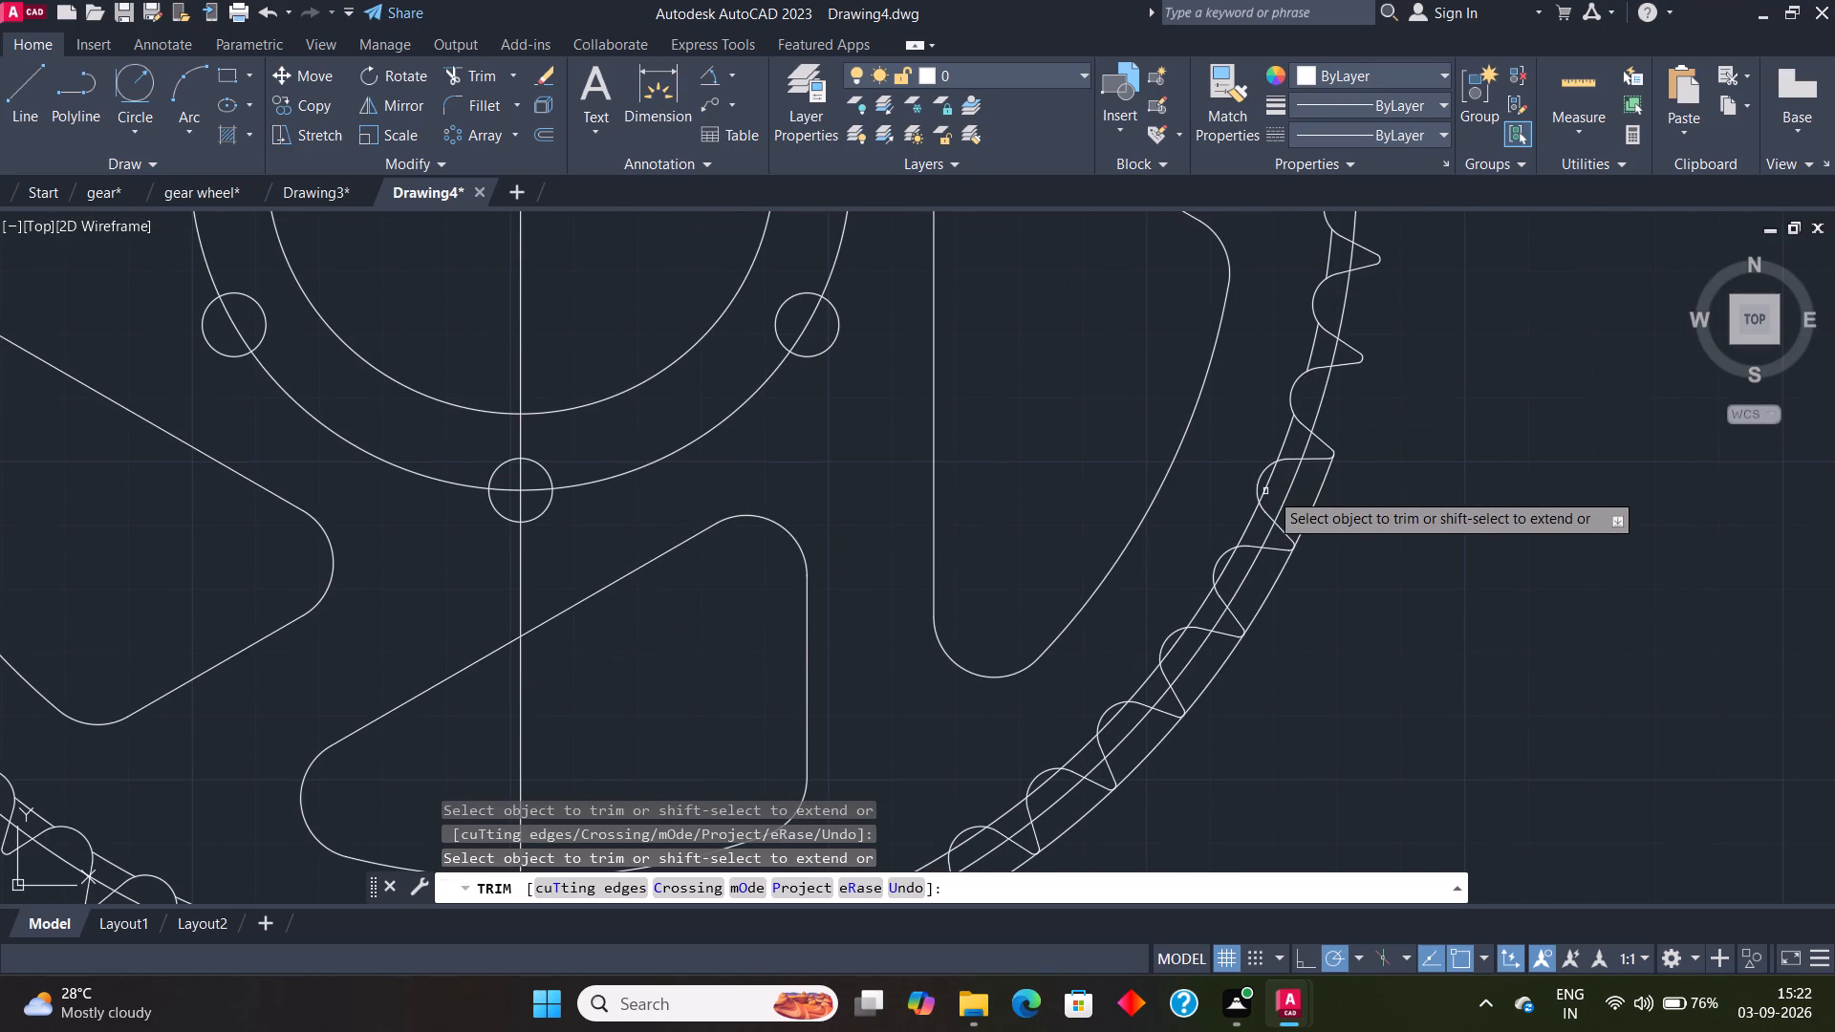
{"action": "left_click", "coordinate": [1272, 484]}
{"action": "left_click", "coordinate": [1310, 506]}
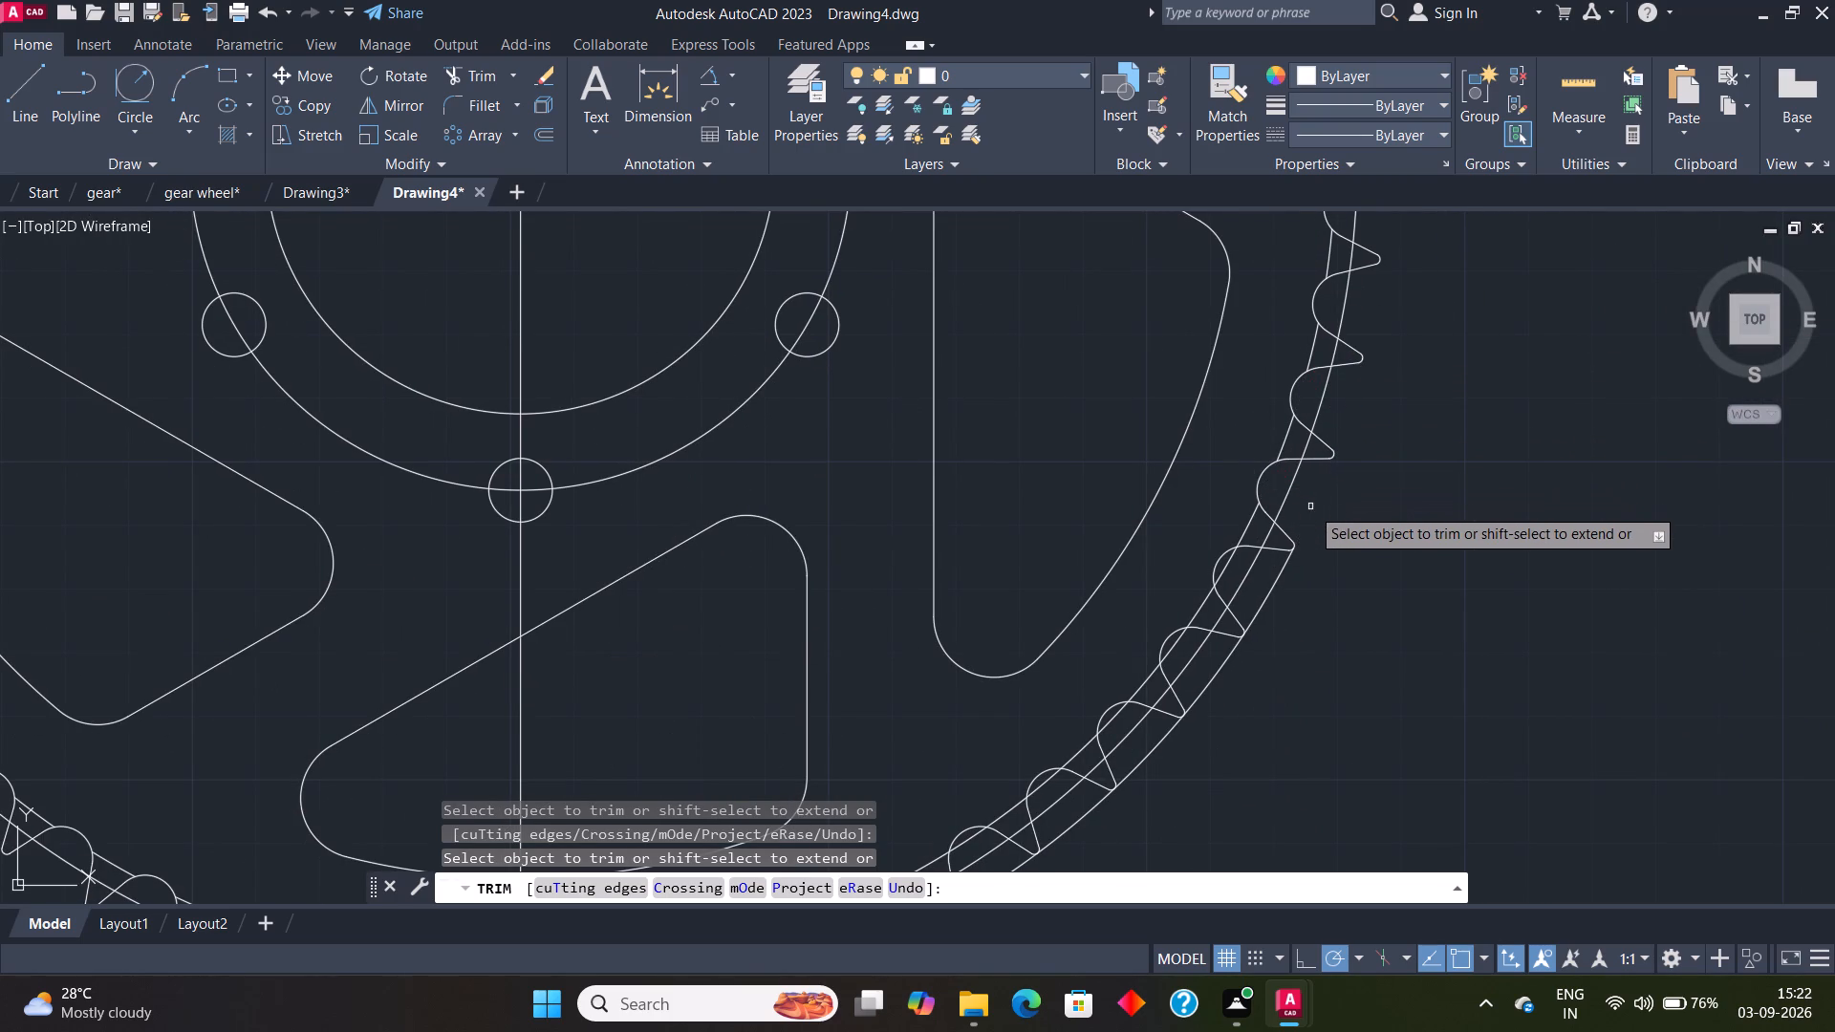
{"action": "scroll", "coordinate": [1251, 534], "scroll_direction": "up", "scroll_amount": 2}
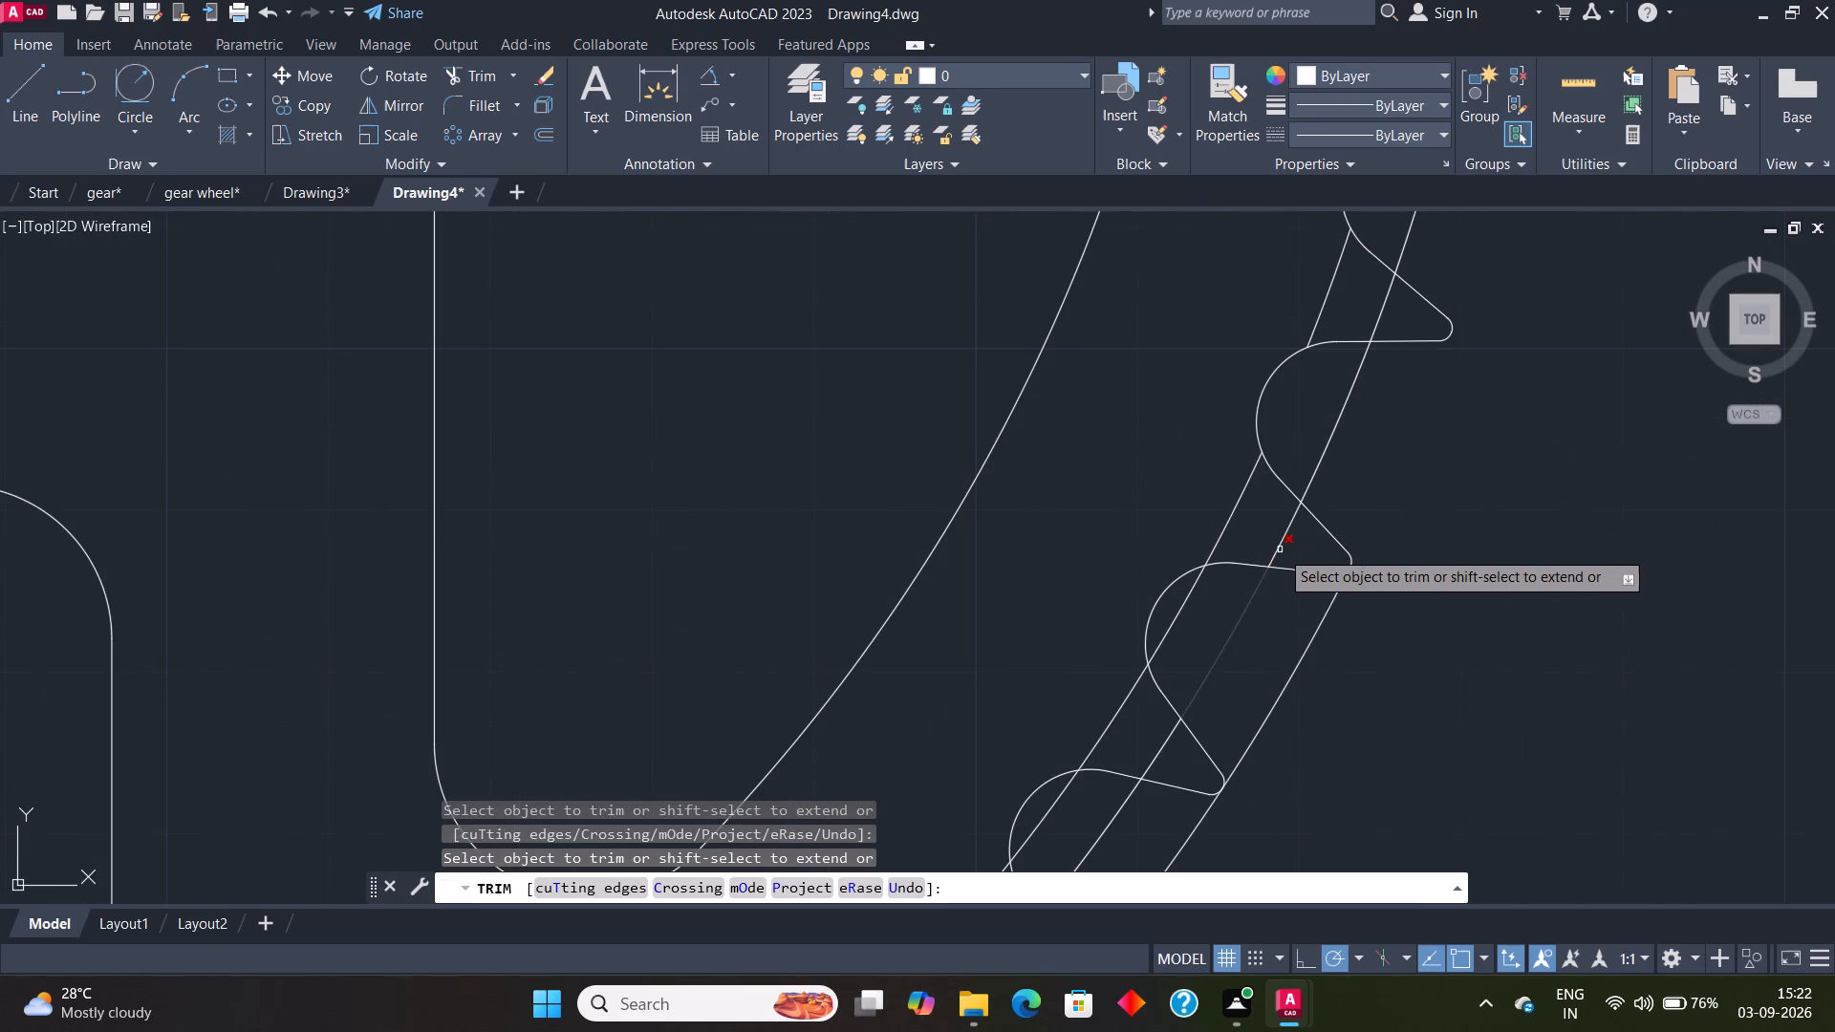
{"action": "left_click", "coordinate": [1185, 608]}
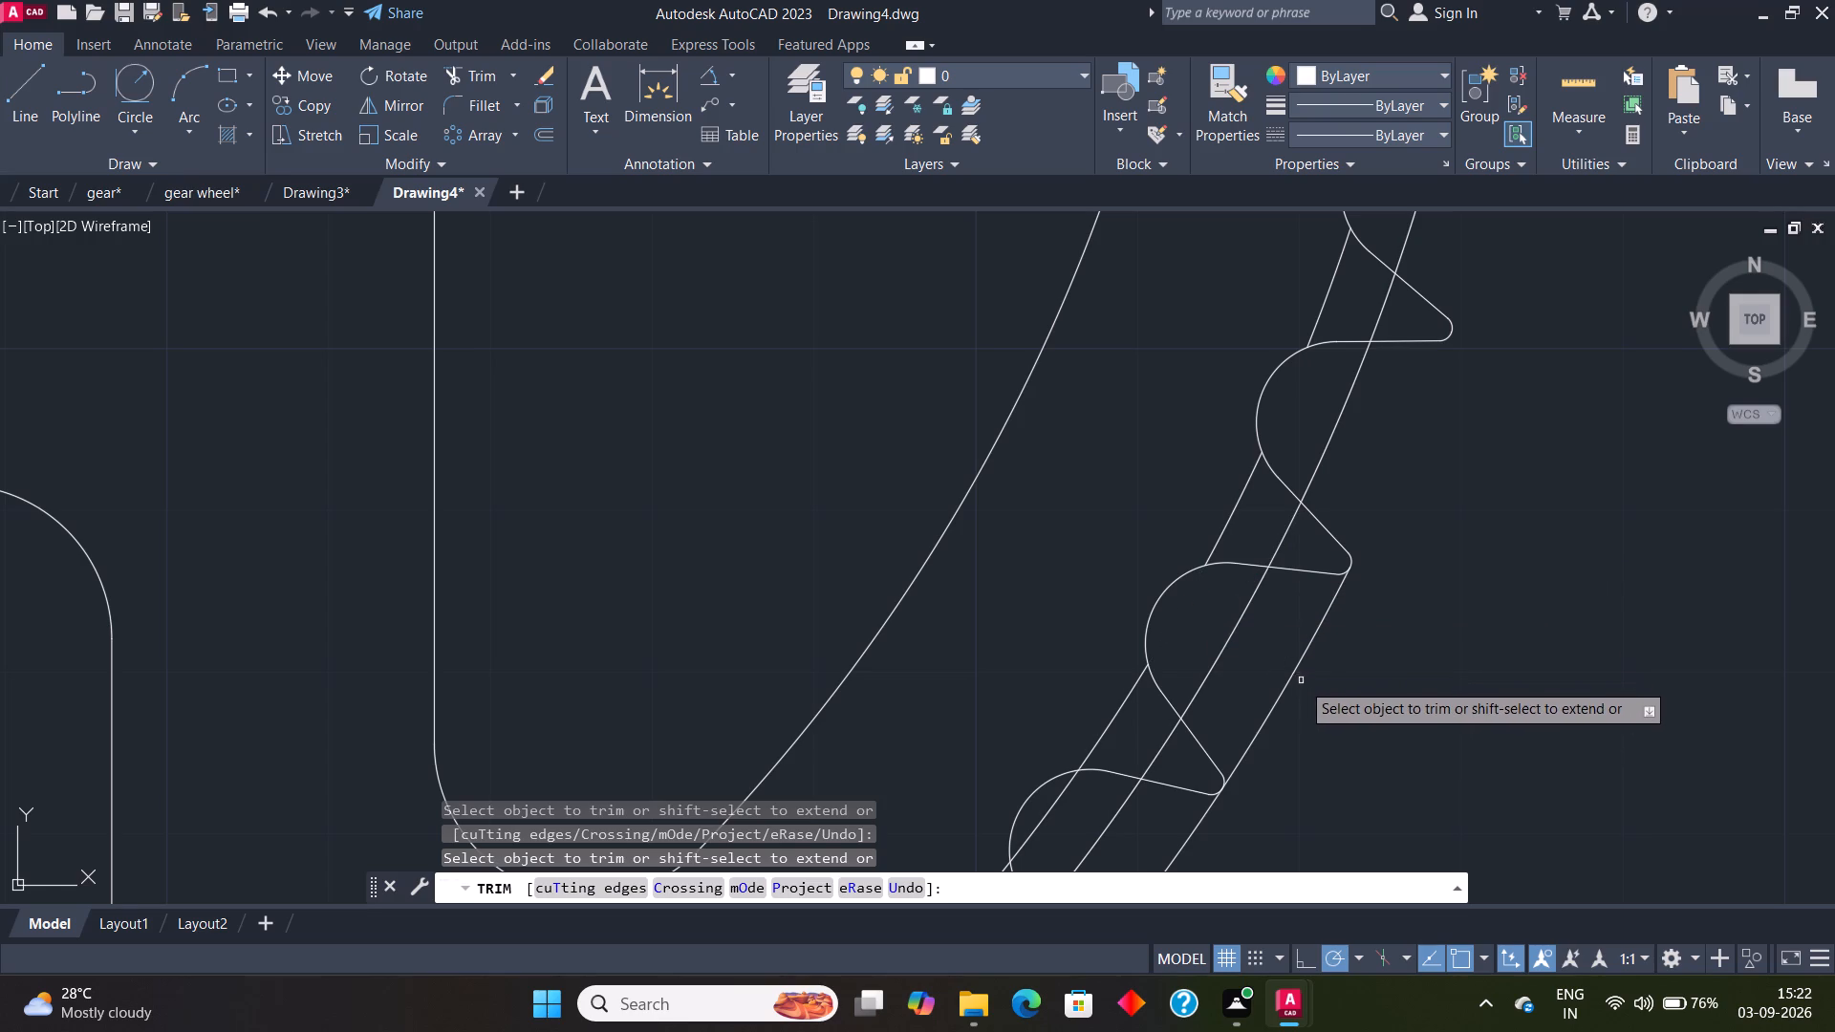
{"action": "left_click", "coordinate": [1282, 689]}
{"action": "middle_click_drag", "start_coordinate": [1365, 699], "coordinate": [1698, 402]}
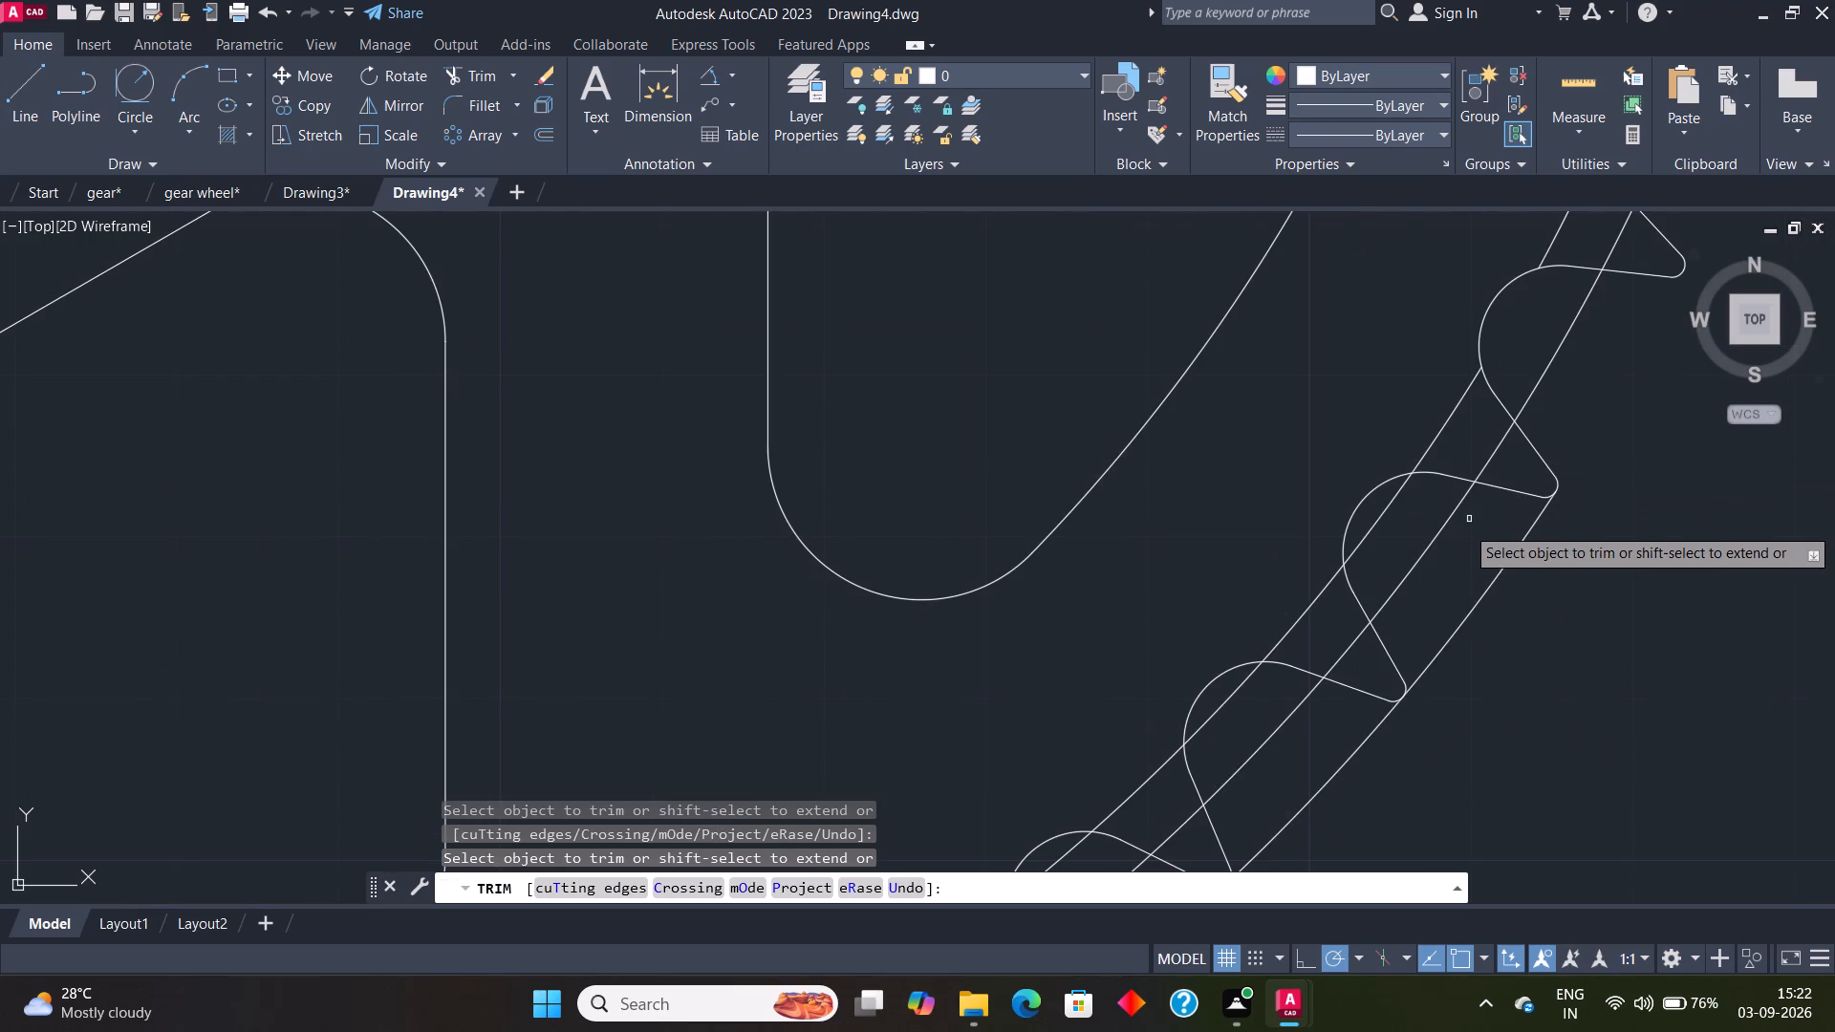
{"action": "left_click", "coordinate": [1377, 522]}
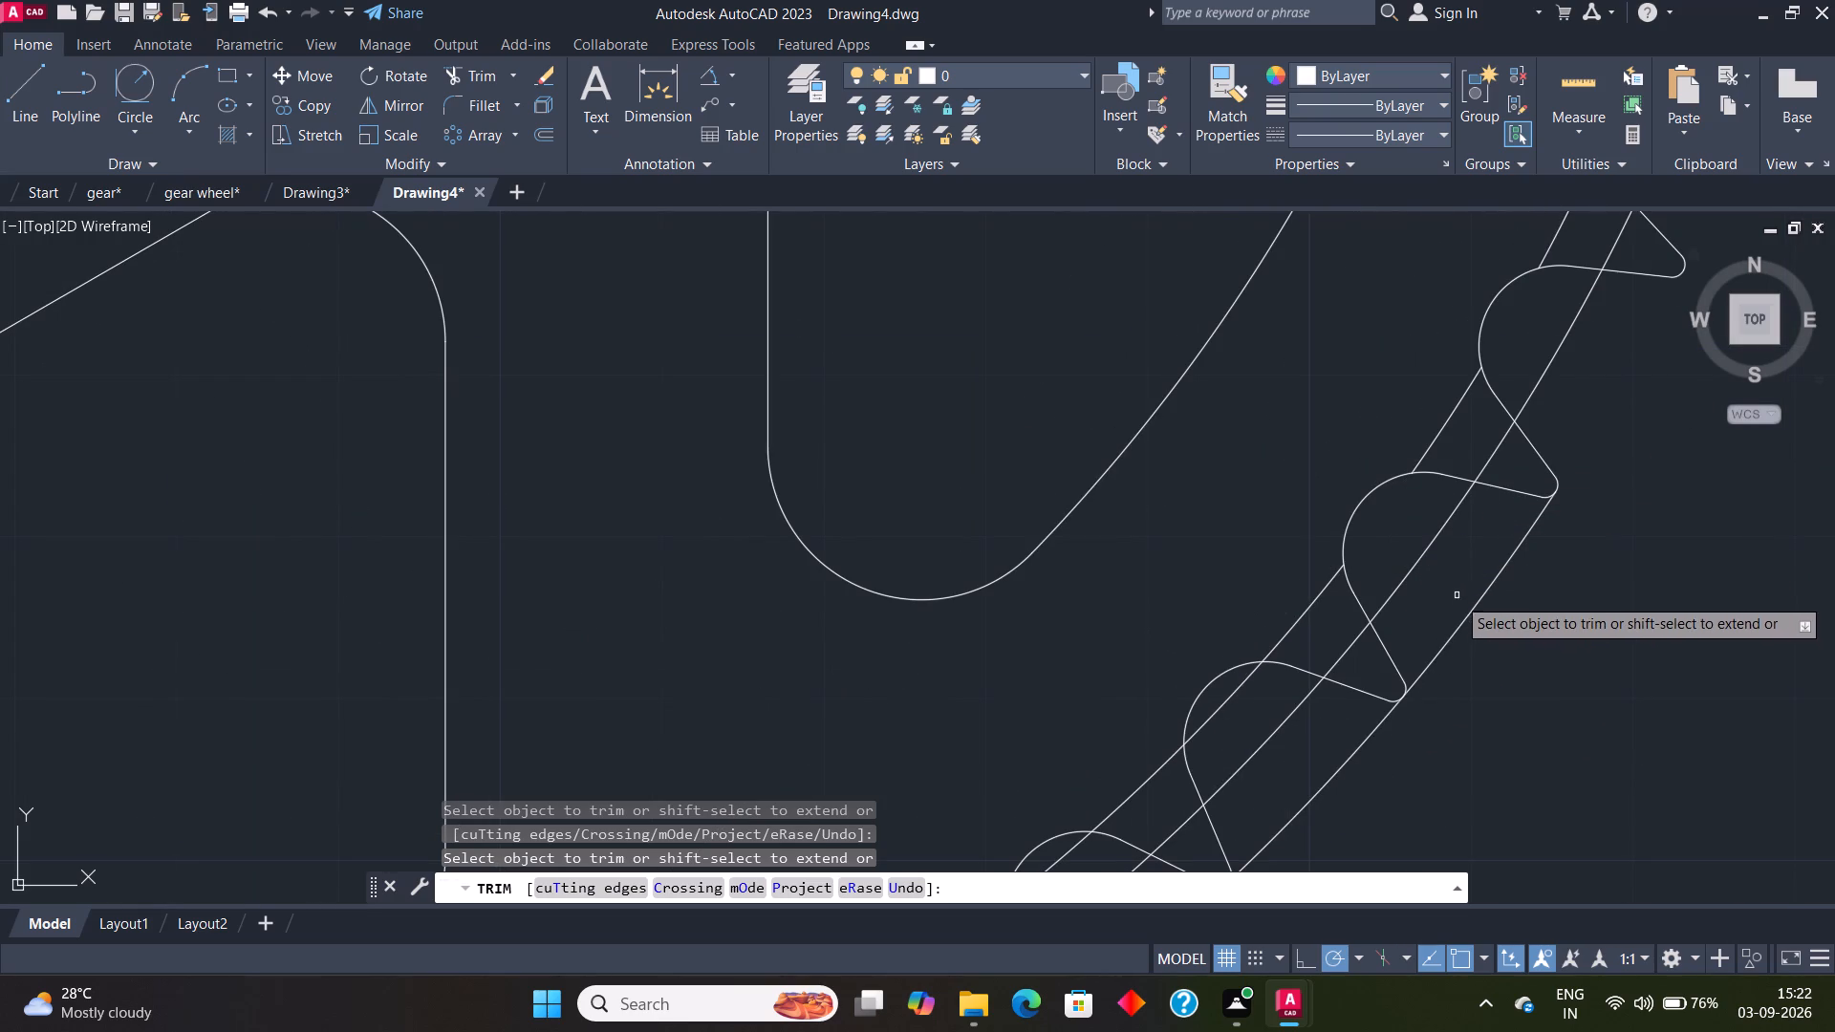
{"action": "left_click", "coordinate": [1471, 615]}
Fence-trim all three rim circles inside the next three tooth gaps clockwise along the wheel's lower-right rim, and end the Trim command.
{"action": "left_click", "coordinate": [1338, 761]}
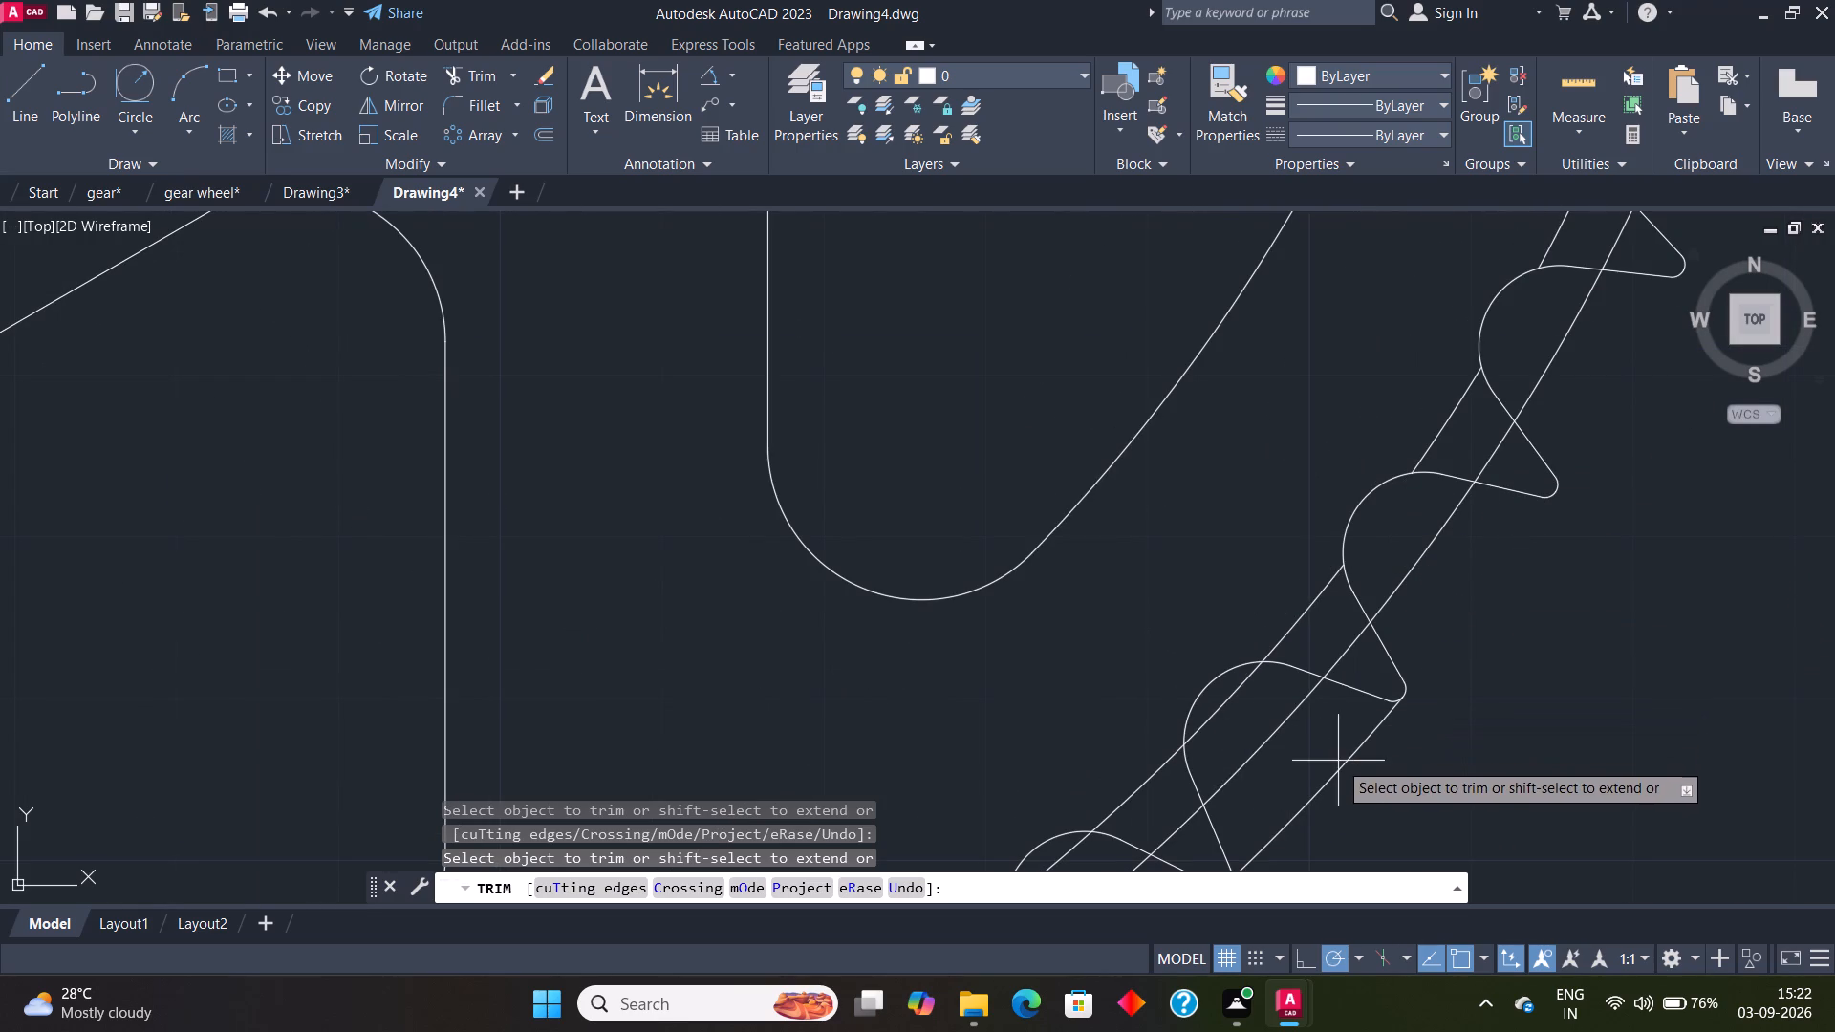
{"action": "left_click", "coordinate": [1341, 766]}
{"action": "left_click_drag", "start_coordinate": [1241, 731], "coordinate": [1222, 708]}
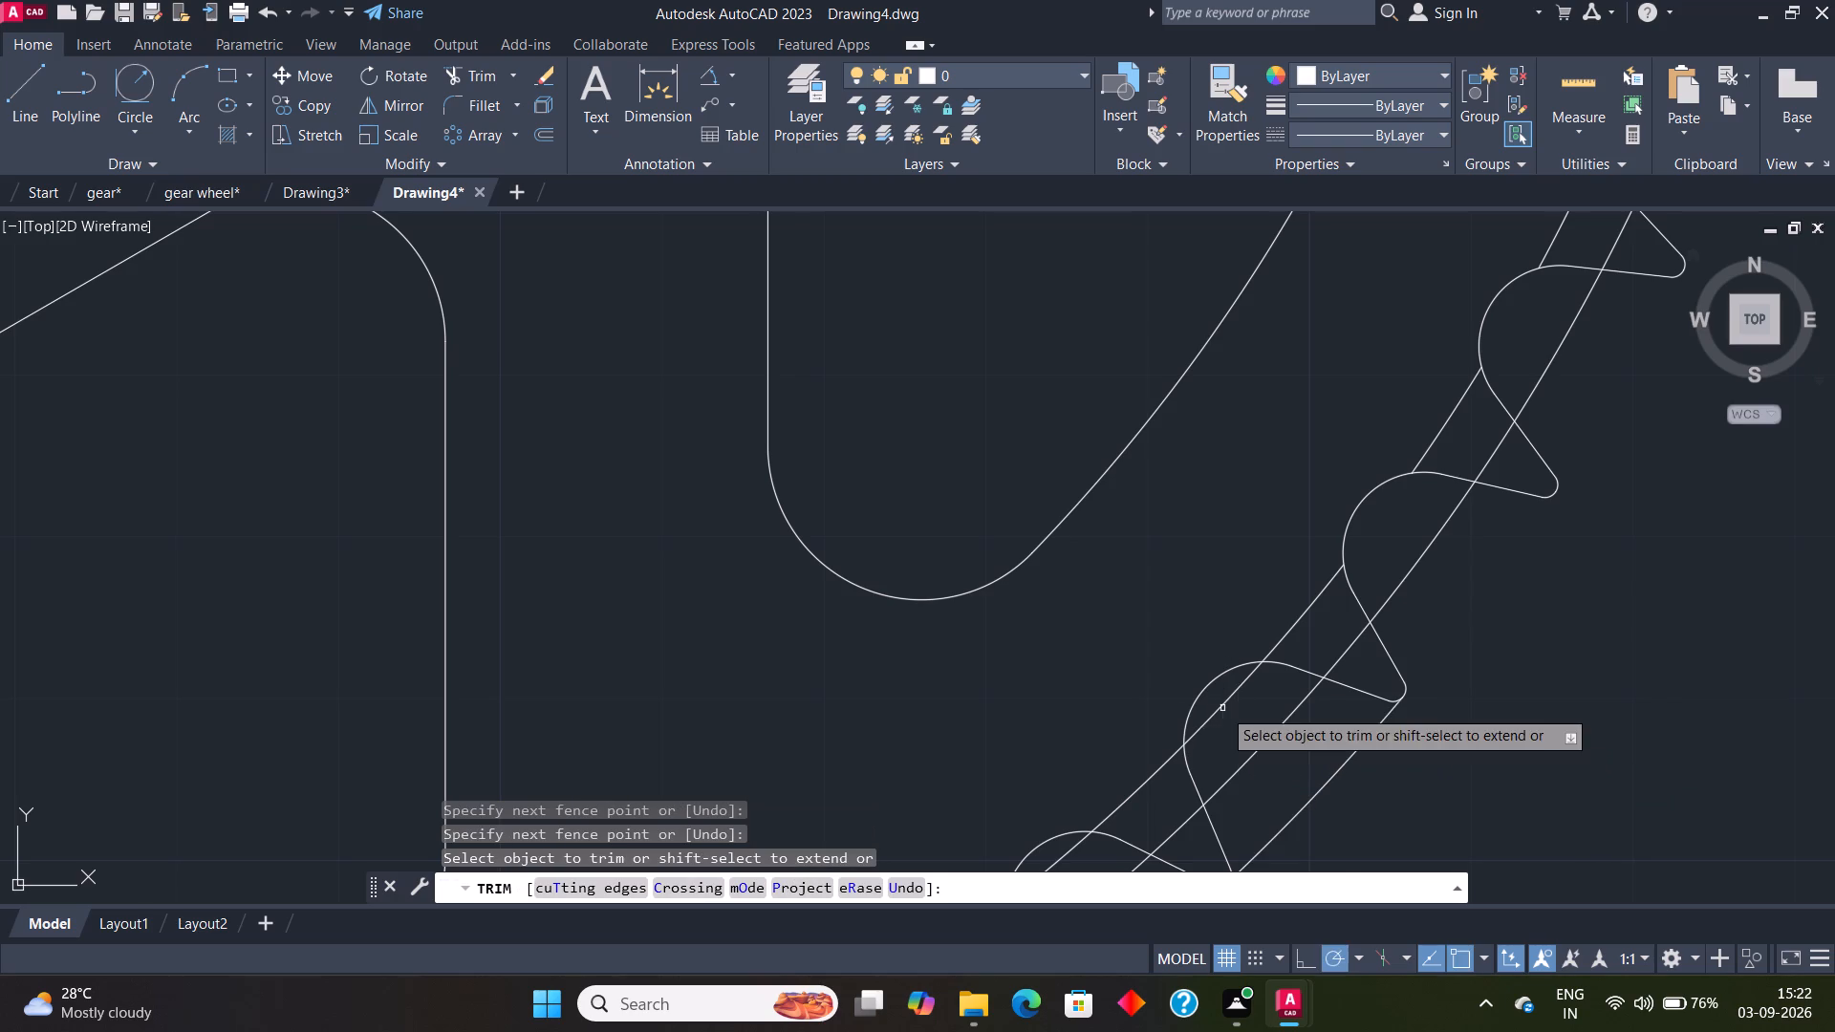
{"action": "middle_click_drag", "start_coordinate": [1404, 767], "coordinate": [1435, 657]}
{"action": "left_click_drag", "start_coordinate": [1288, 610], "coordinate": [1269, 585]}
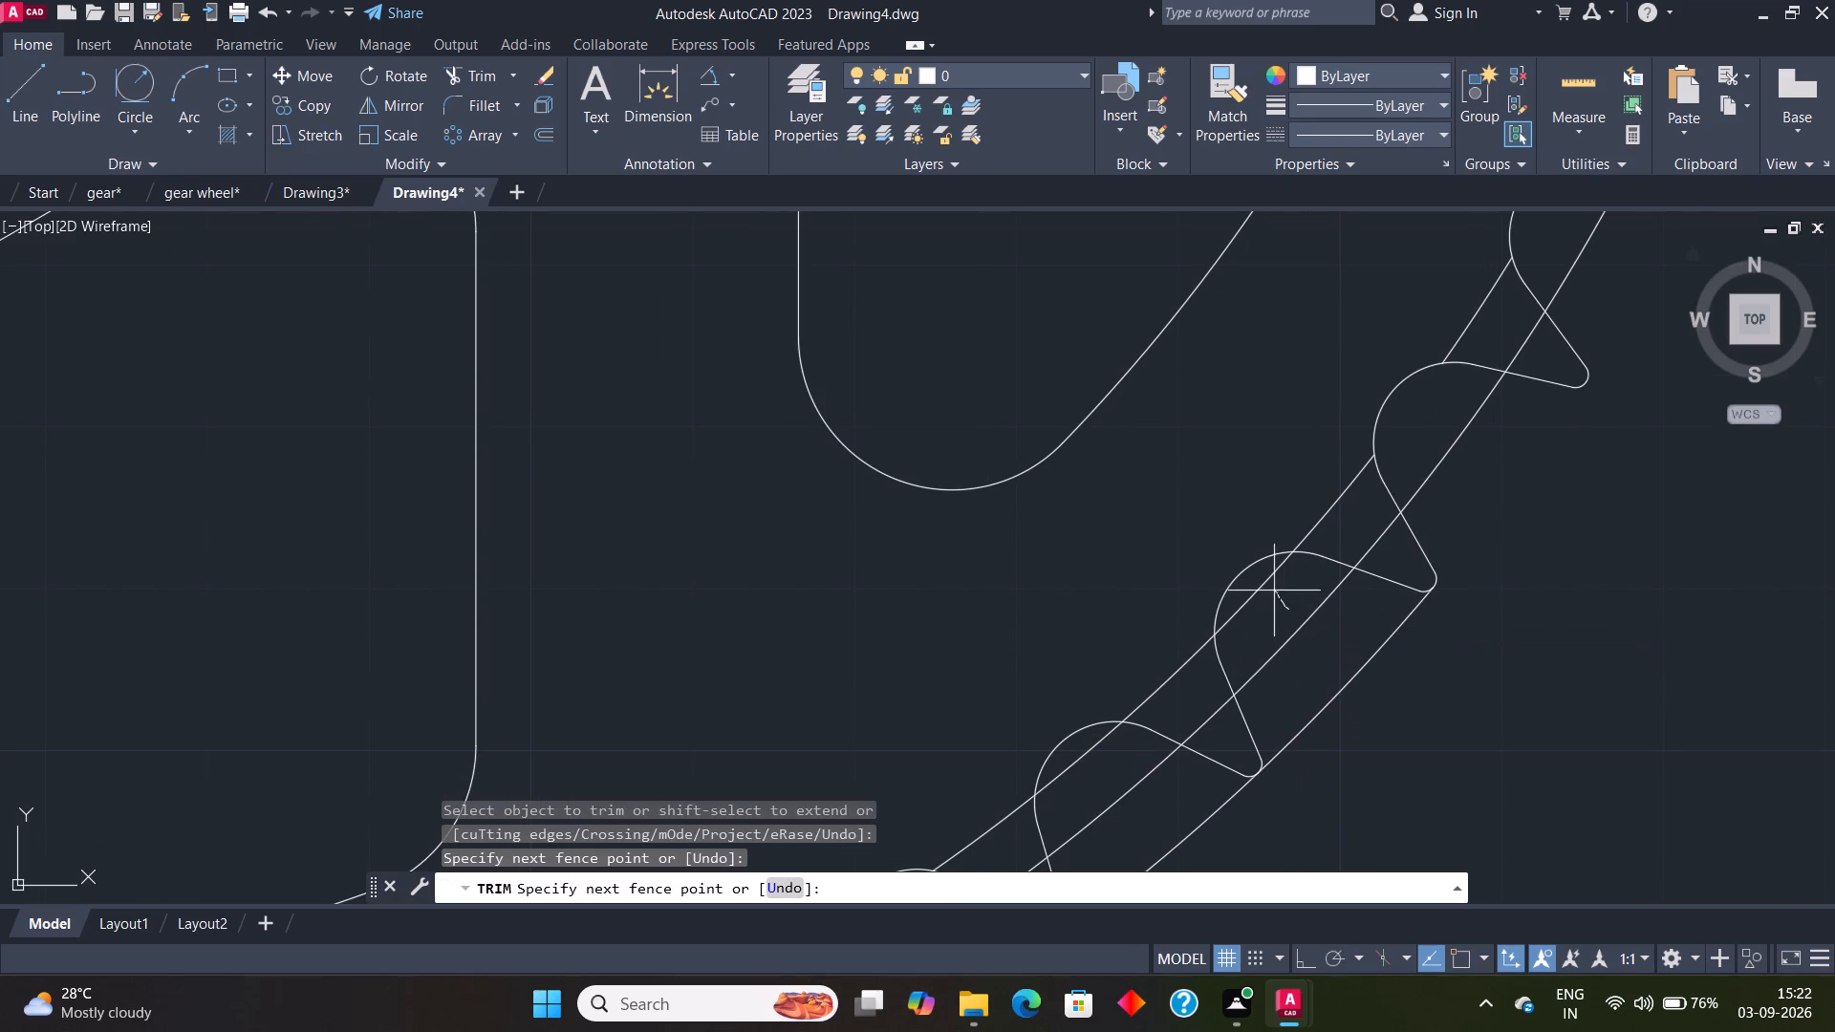
{"action": "left_click_drag", "start_coordinate": [1269, 585], "coordinate": [1264, 578]}
{"action": "middle_click_drag", "start_coordinate": [1256, 805], "coordinate": [1294, 767]}
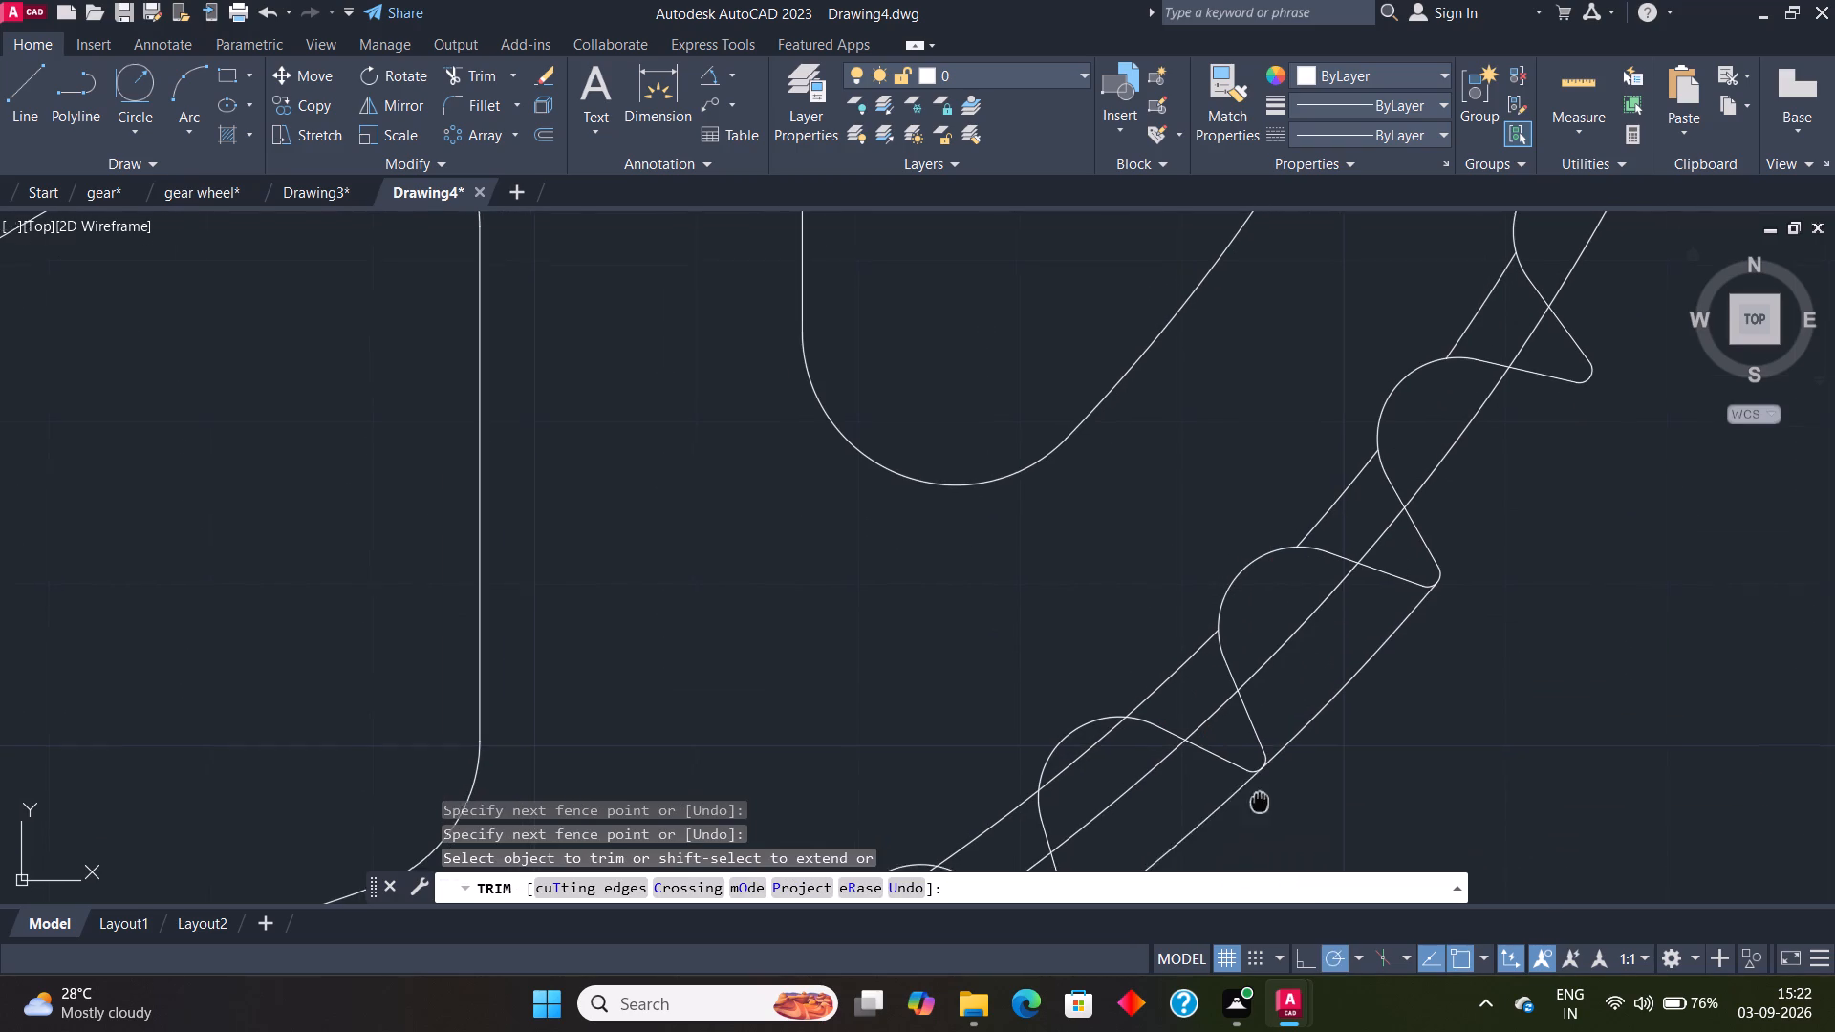
{"action": "middle_click_drag", "start_coordinate": [1294, 767], "coordinate": [1370, 665]}
{"action": "left_click_drag", "start_coordinate": [1581, 696], "coordinate": [1473, 532]}
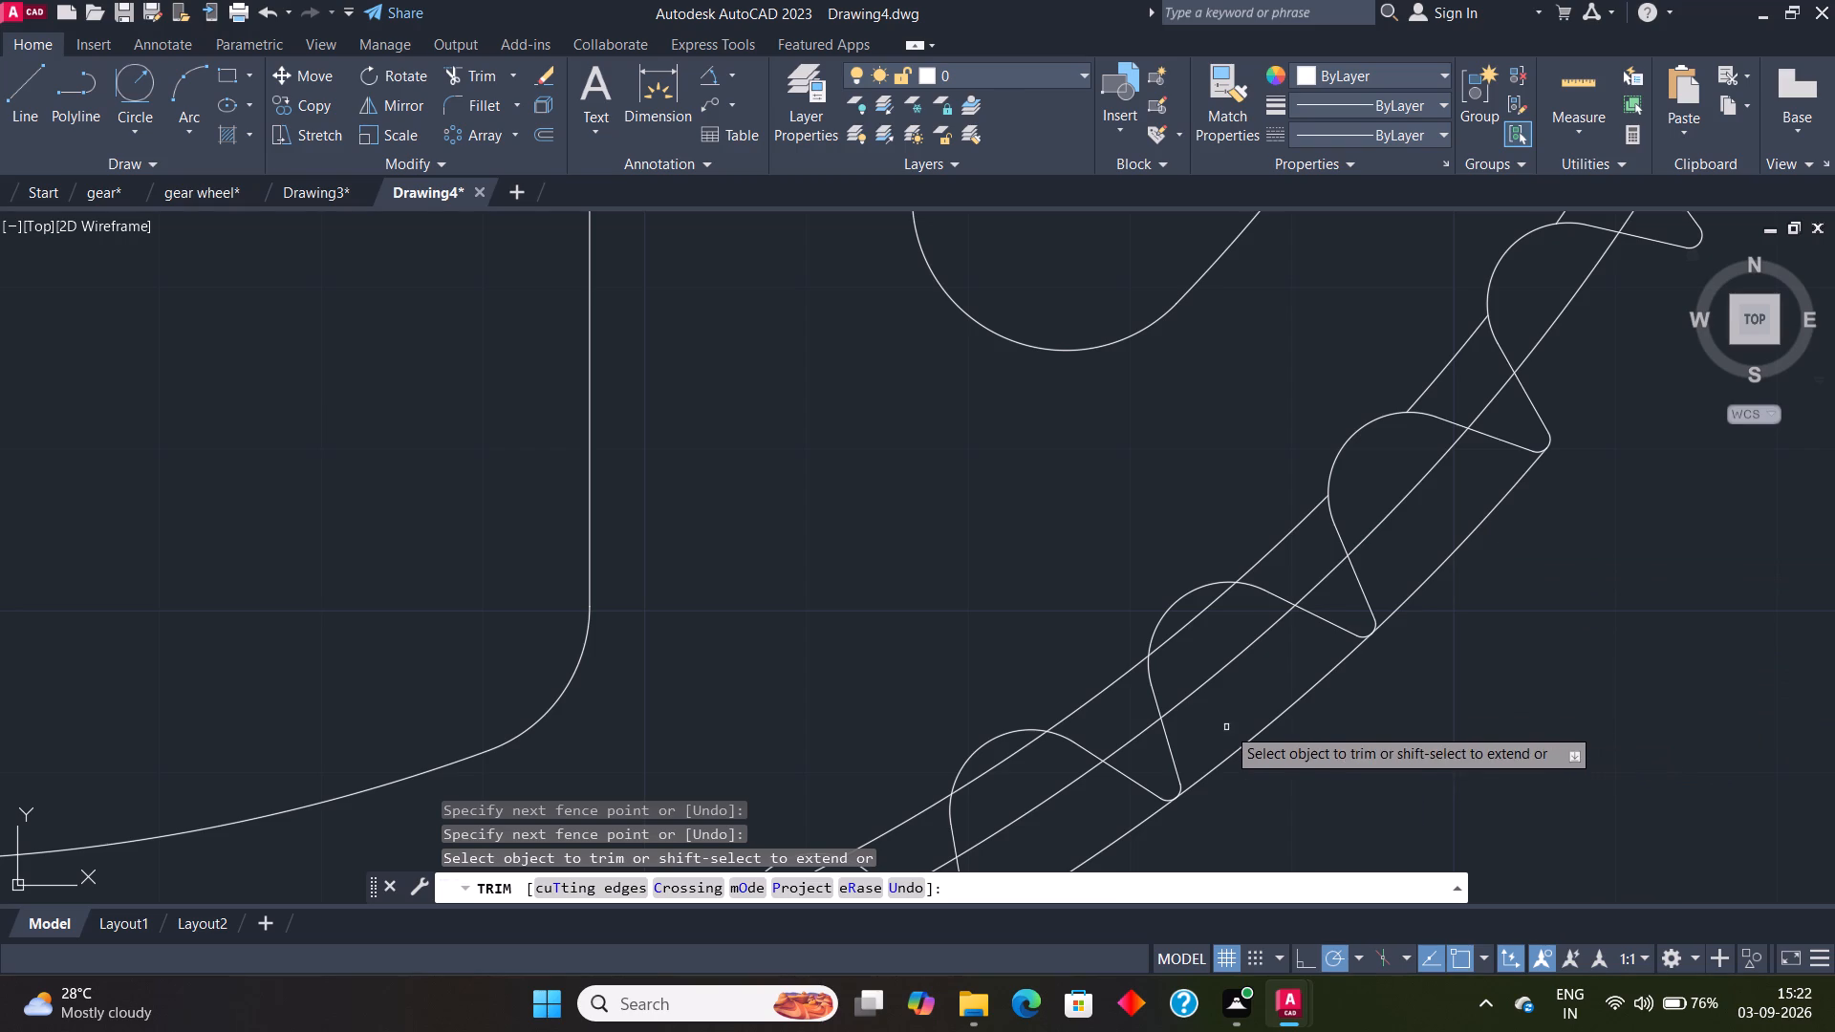
{"action": "left_click_drag", "start_coordinate": [1330, 726], "coordinate": [1207, 601]}
{"action": "middle_click_drag", "start_coordinate": [1562, 720], "coordinate": [1636, 580]}
{"action": "left_click_drag", "start_coordinate": [1186, 767], "coordinate": [1071, 628]}
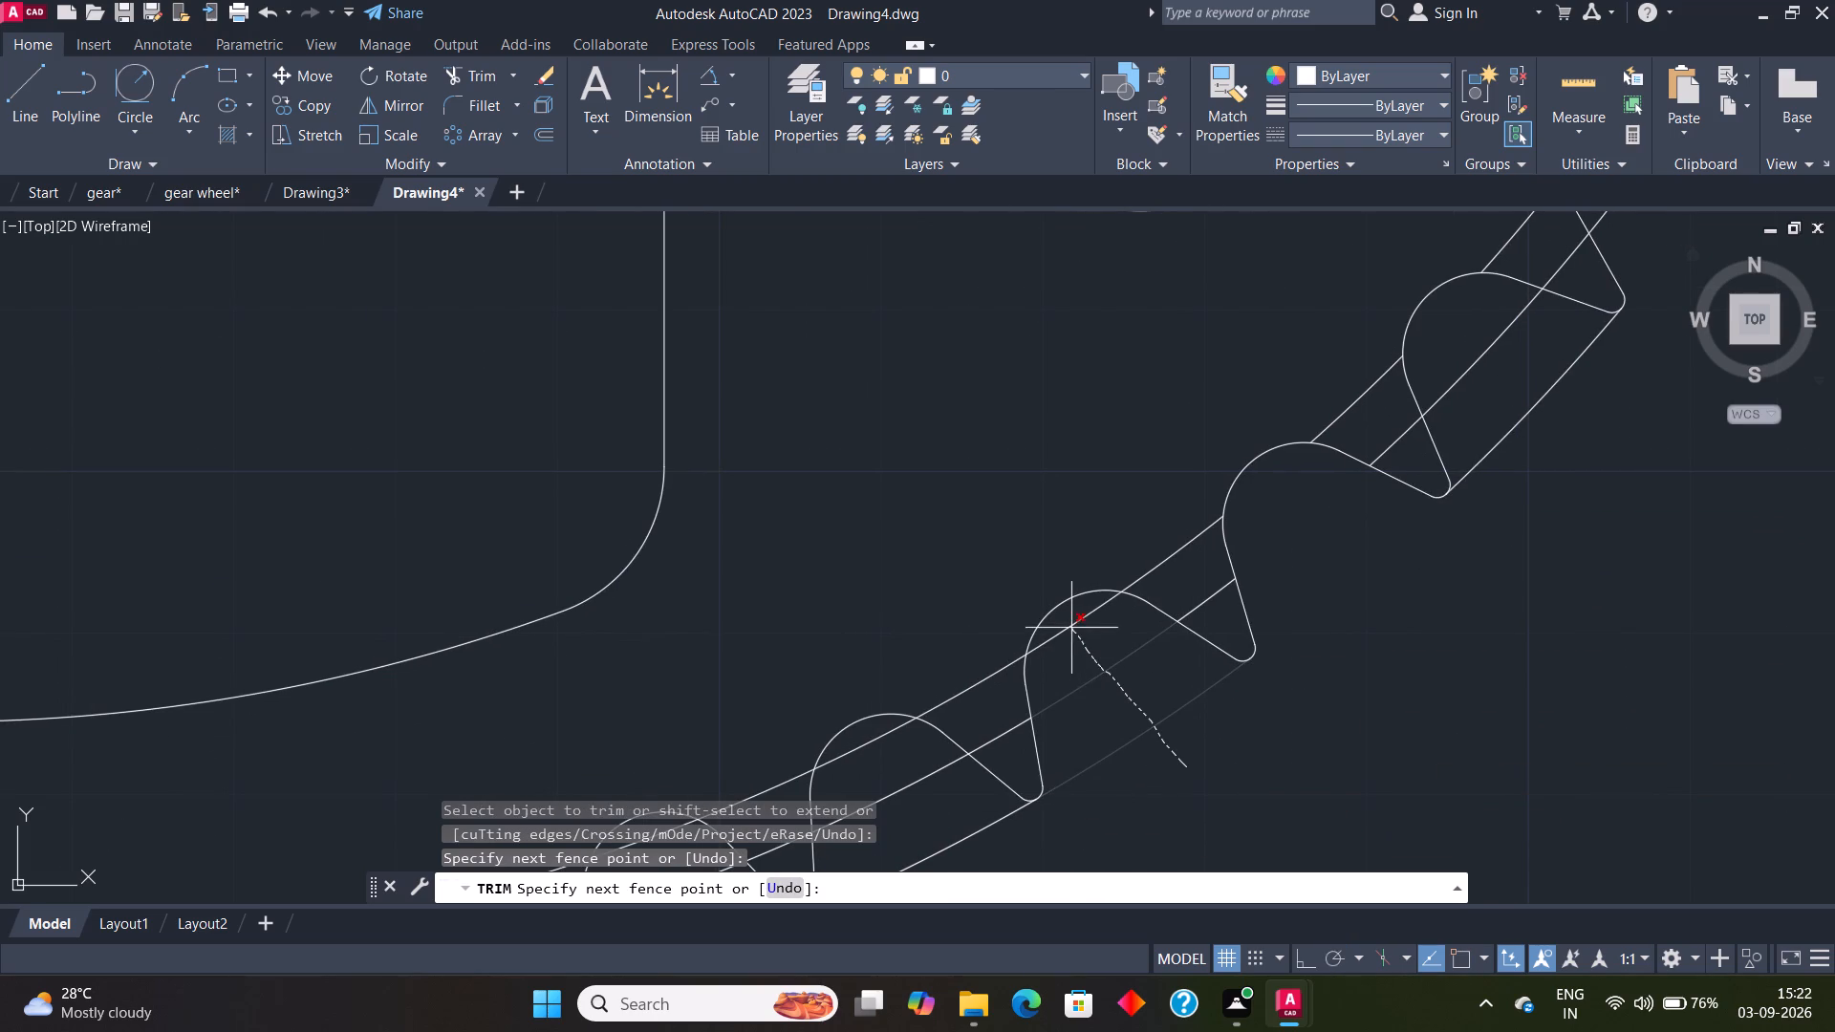
{"action": "left_click_drag", "start_coordinate": [1071, 628], "coordinate": [1071, 623]}
{"action": "left_click_drag", "start_coordinate": [1806, 567], "coordinate": [1623, 402]}
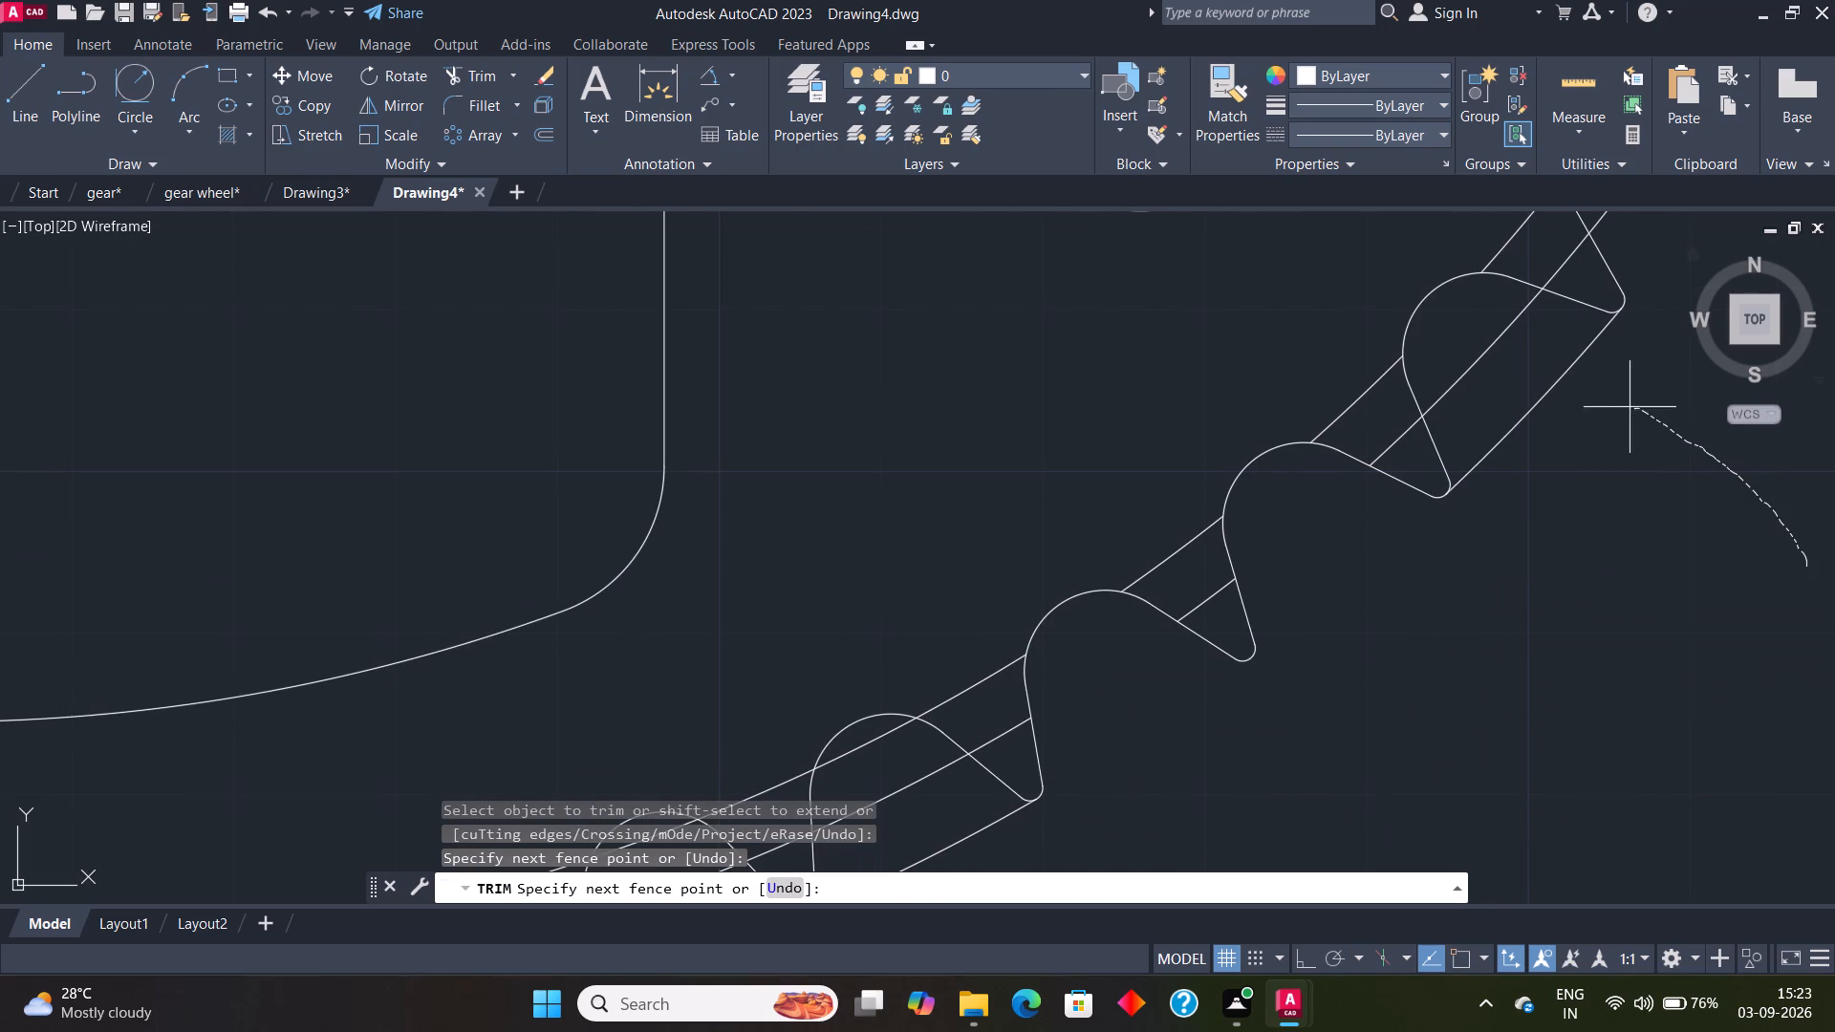
{"action": "left_click_drag", "start_coordinate": [1623, 402], "coordinate": [1491, 315]}
{"action": "middle_click_drag", "start_coordinate": [1363, 653], "coordinate": [1580, 474]}
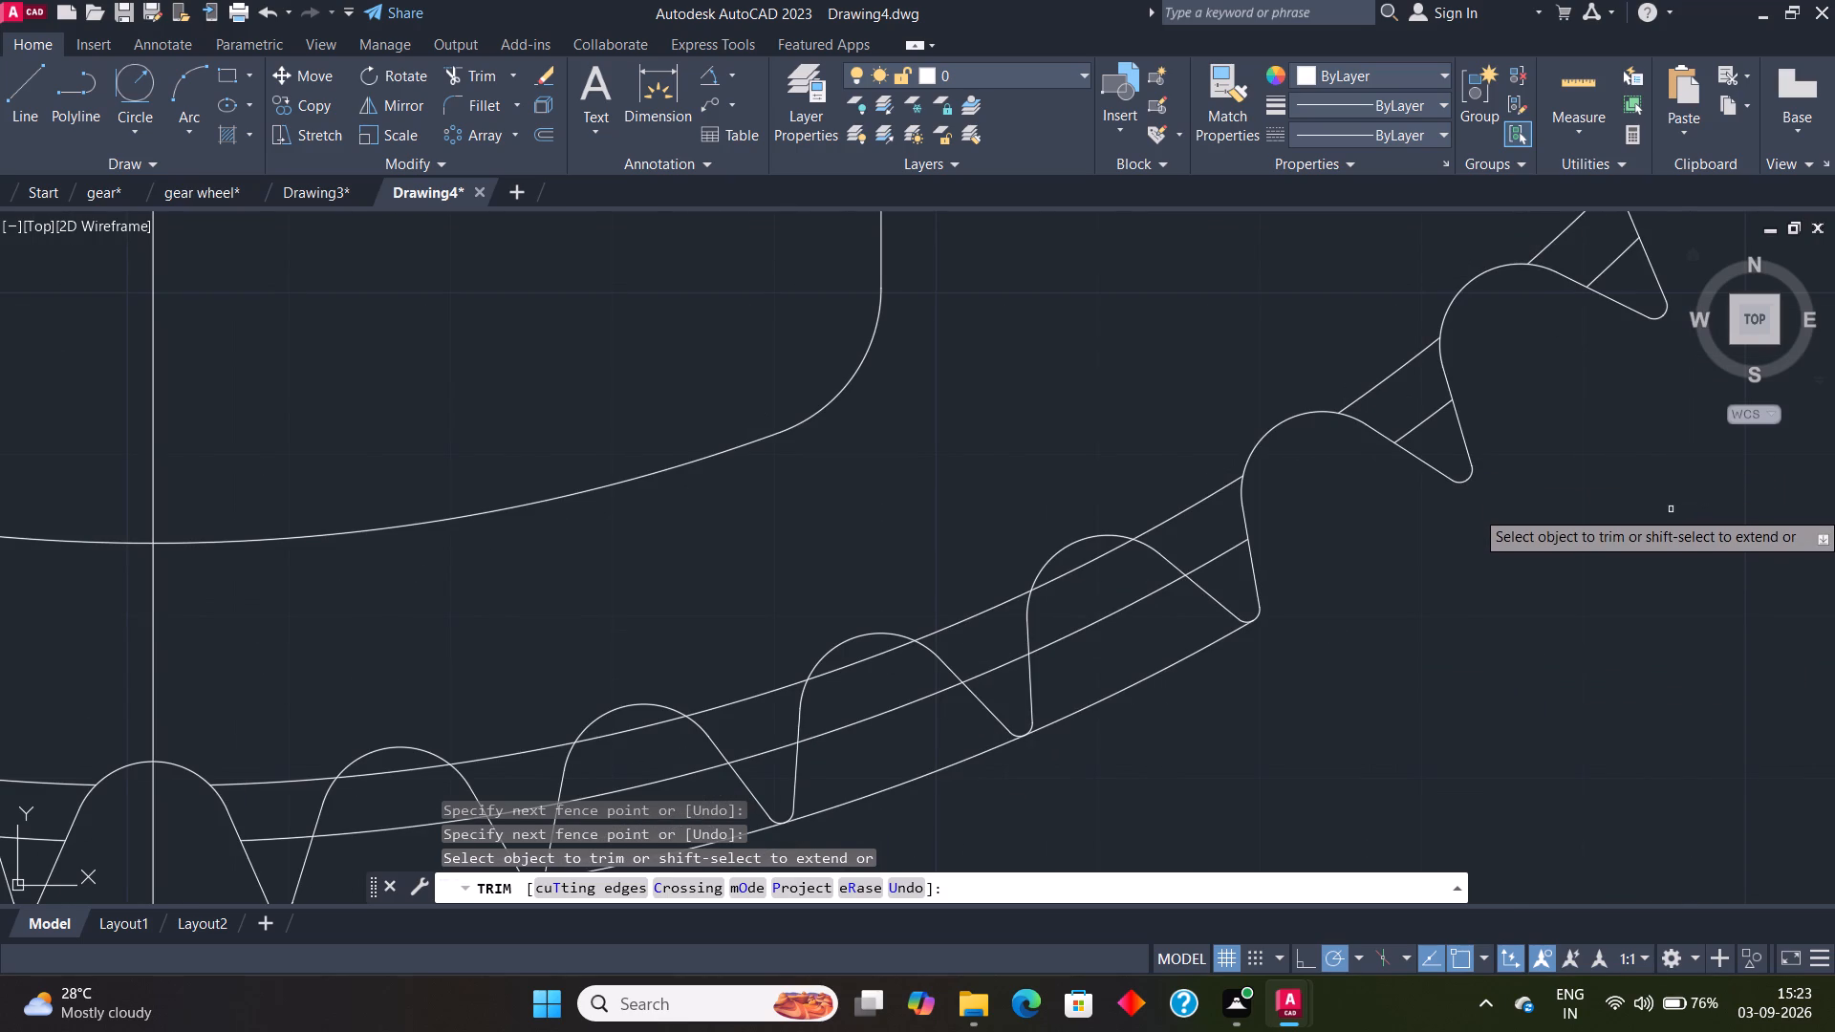
{"action": "key", "text": "Escape"}
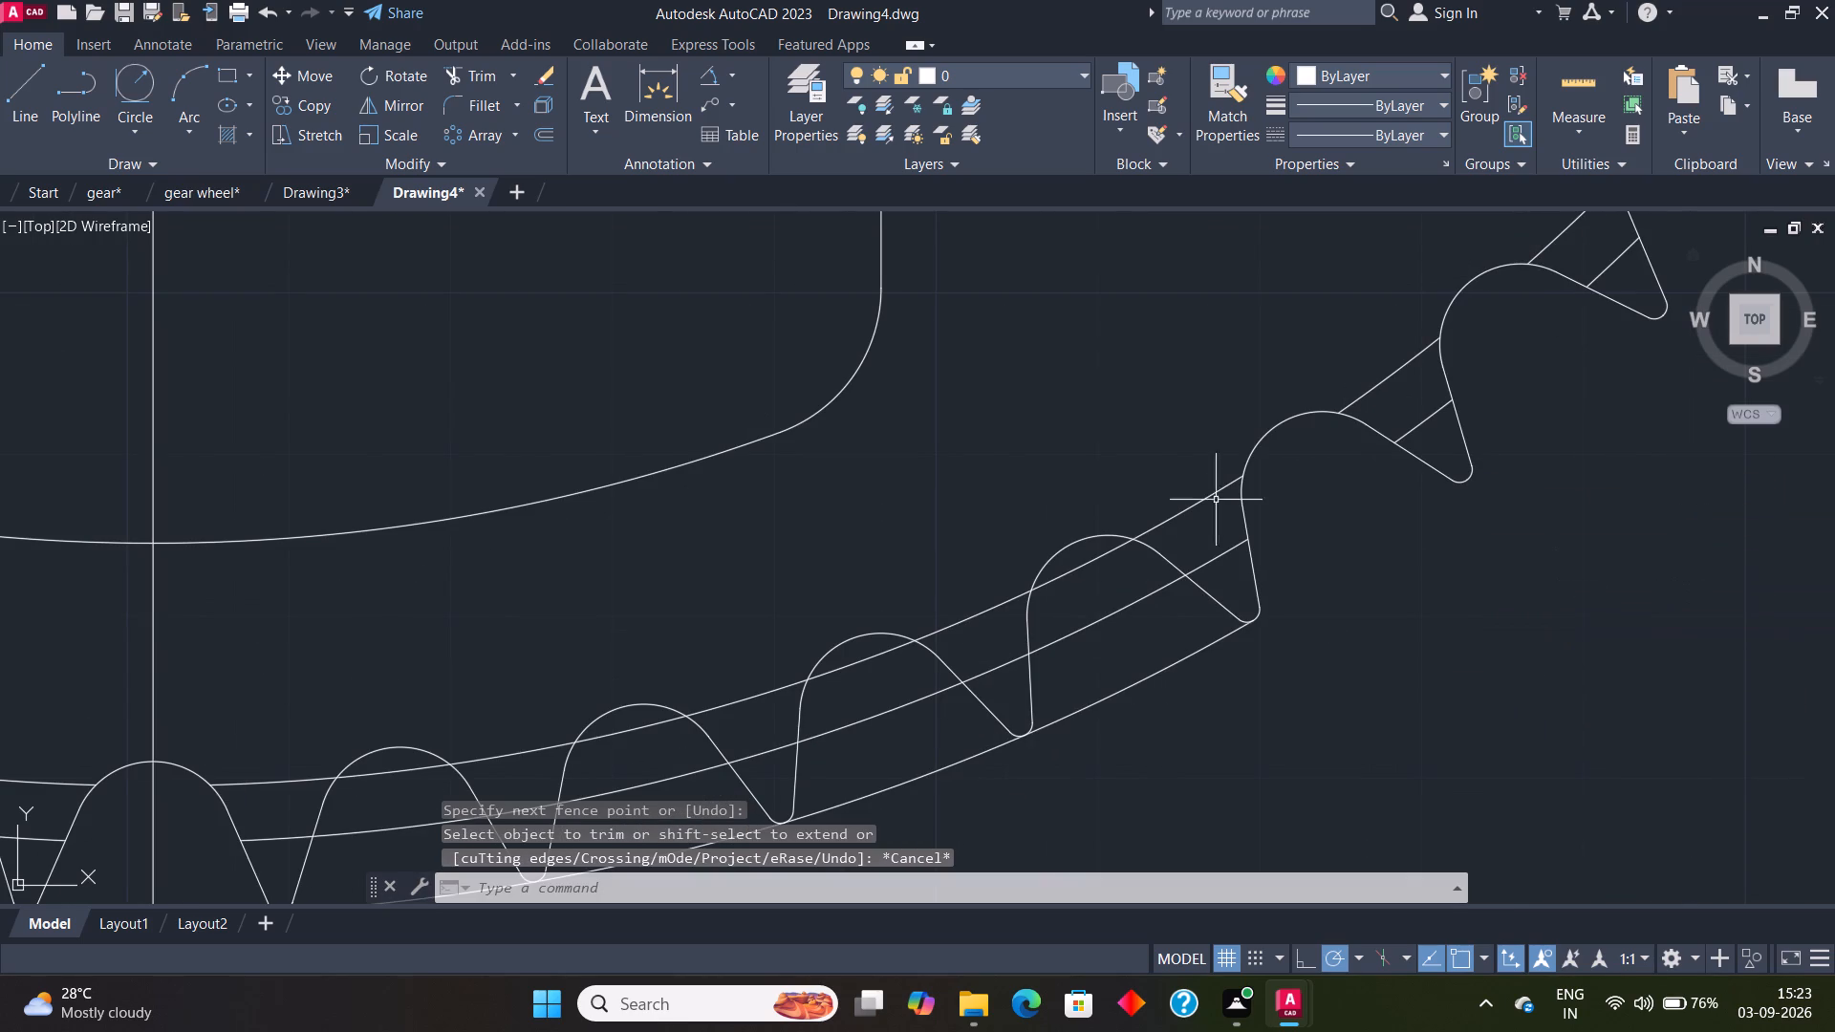
Erase the middle rim circle's long arc around the wheel and its shorter arc crossing the four untrimmed gaps near the bottom.
{"action": "left_click", "coordinate": [1203, 561]}
{"action": "key", "text": "Escape"}
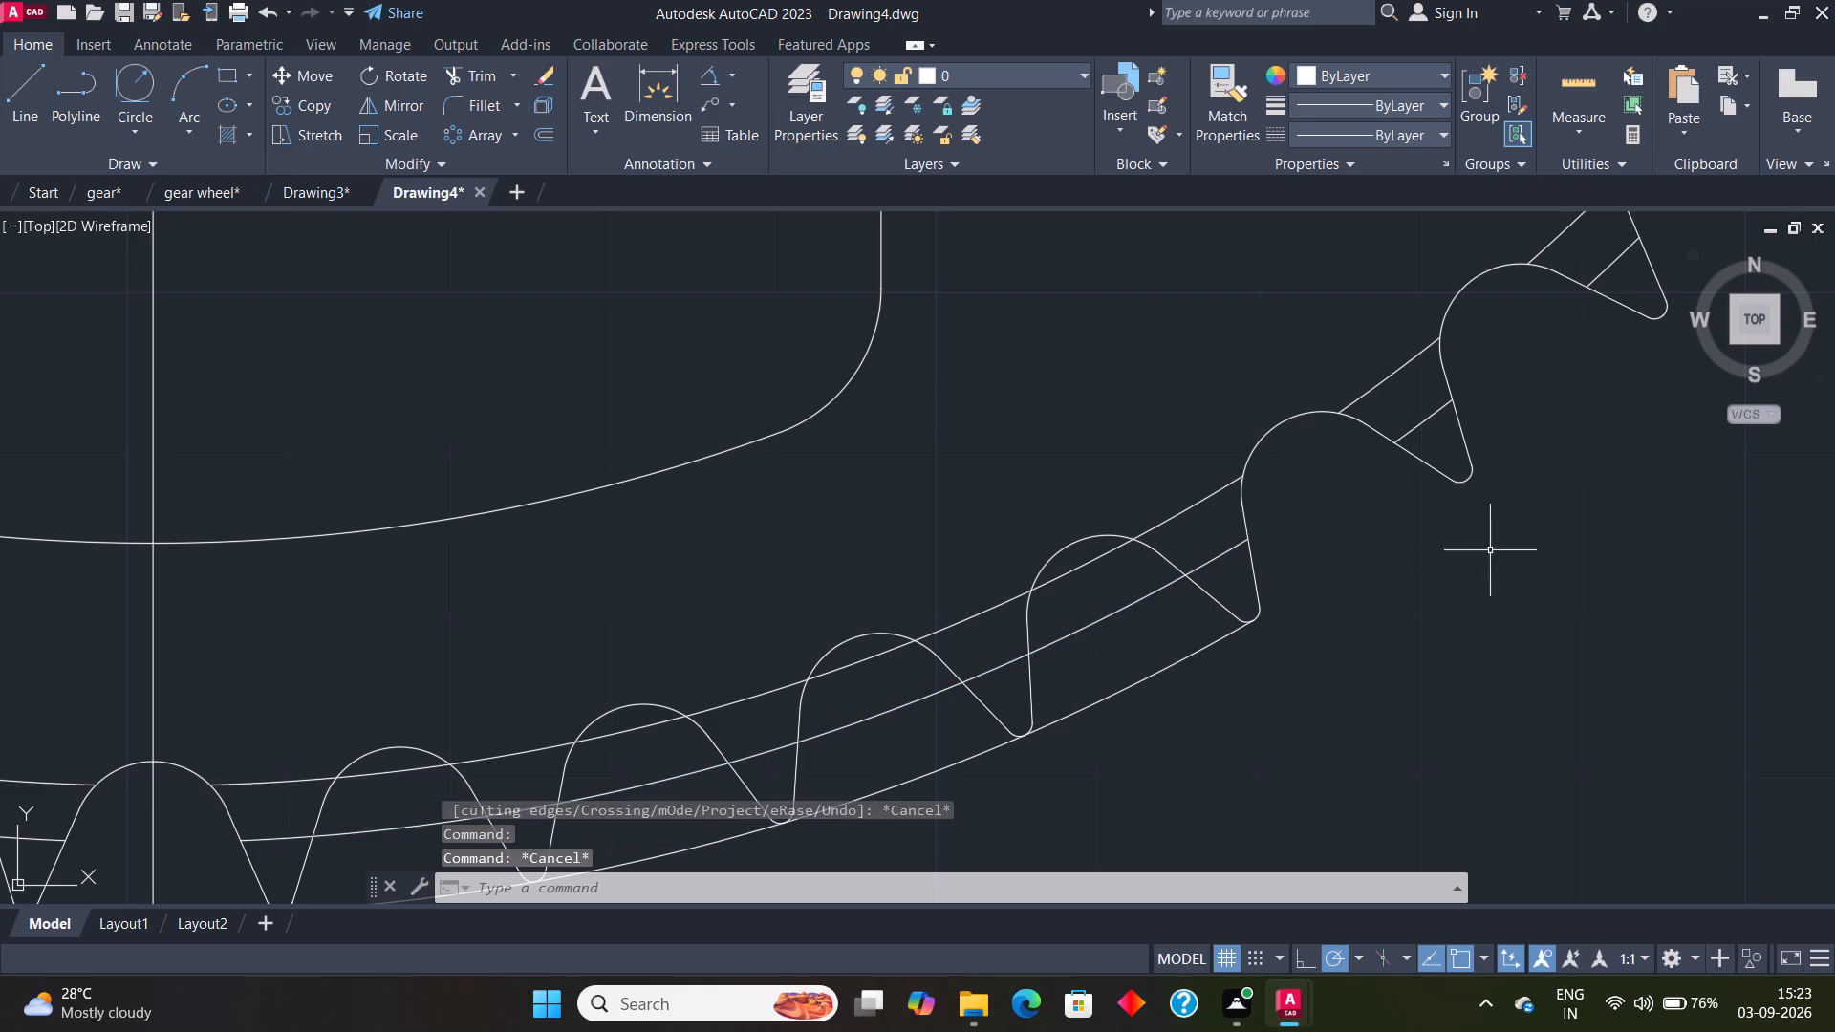
{"action": "scroll", "coordinate": [1590, 561], "scroll_direction": "down", "scroll_amount": 1}
{"action": "middle_click_drag", "start_coordinate": [1657, 567], "coordinate": [1133, 698]}
{"action": "scroll", "coordinate": [1657, 569], "scroll_direction": "down", "scroll_amount": 1}
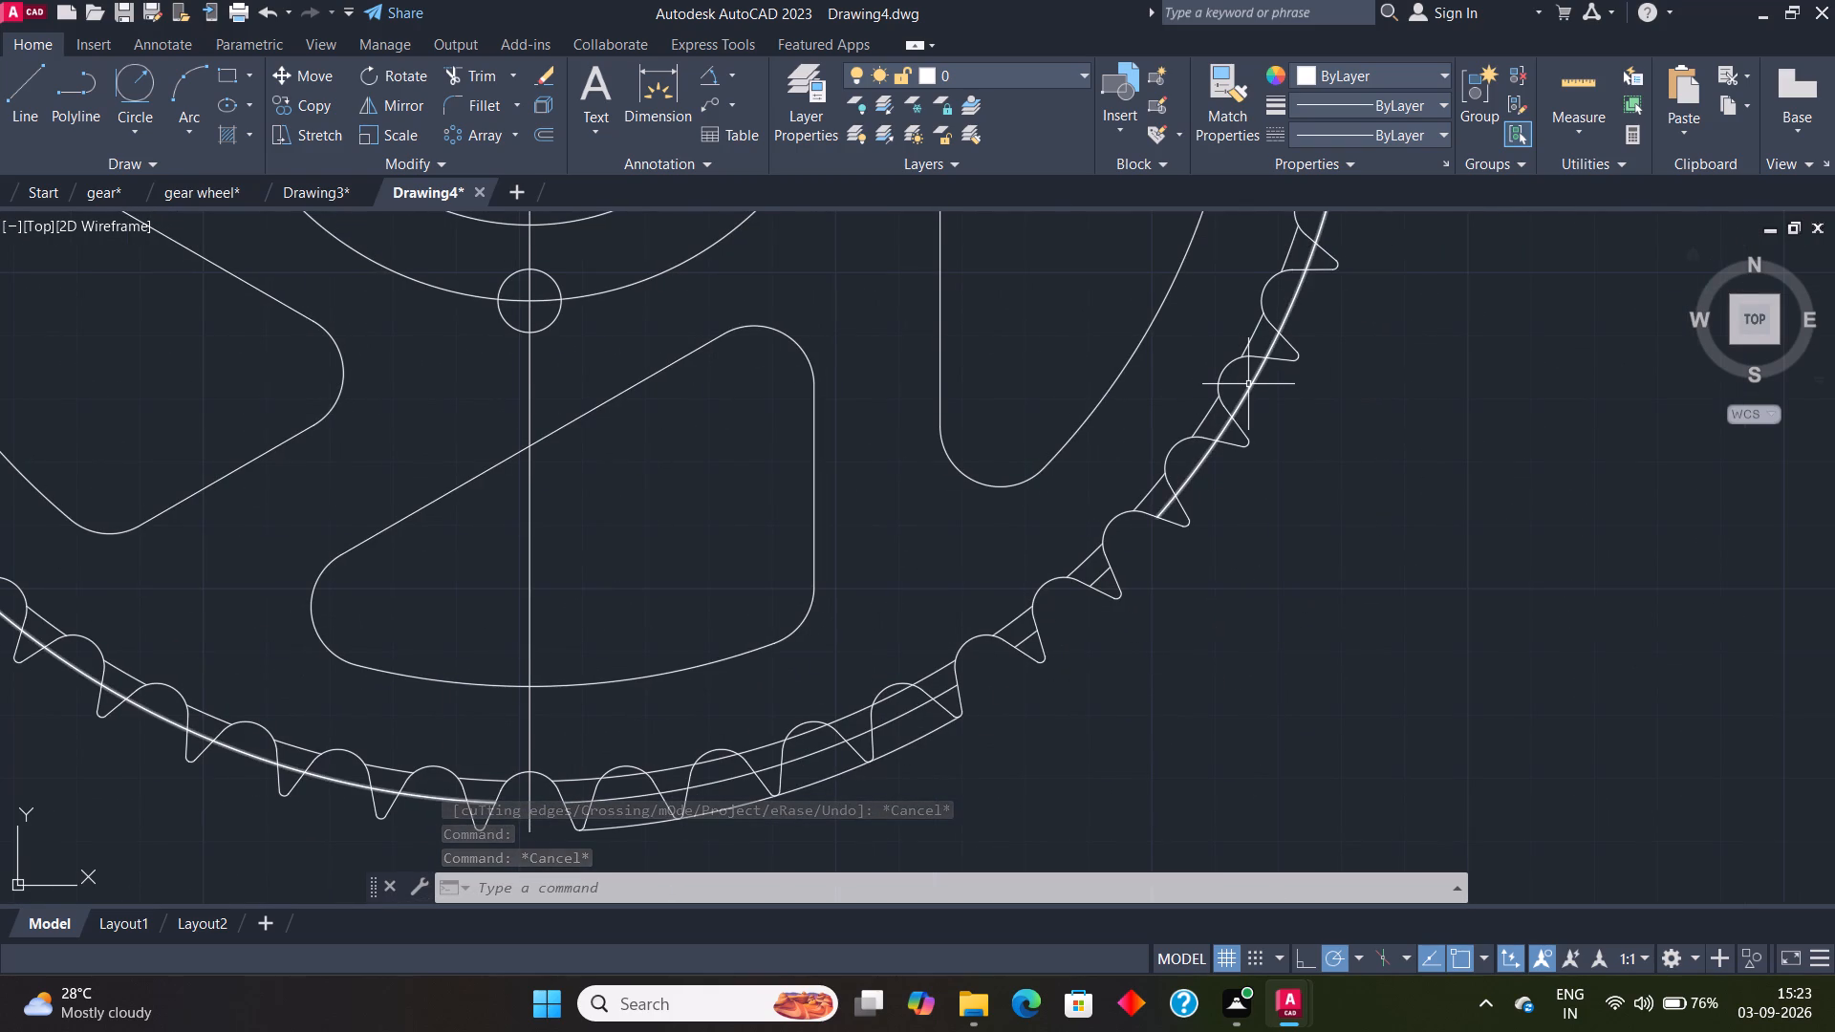
{"action": "left_click", "coordinate": [1248, 384]}
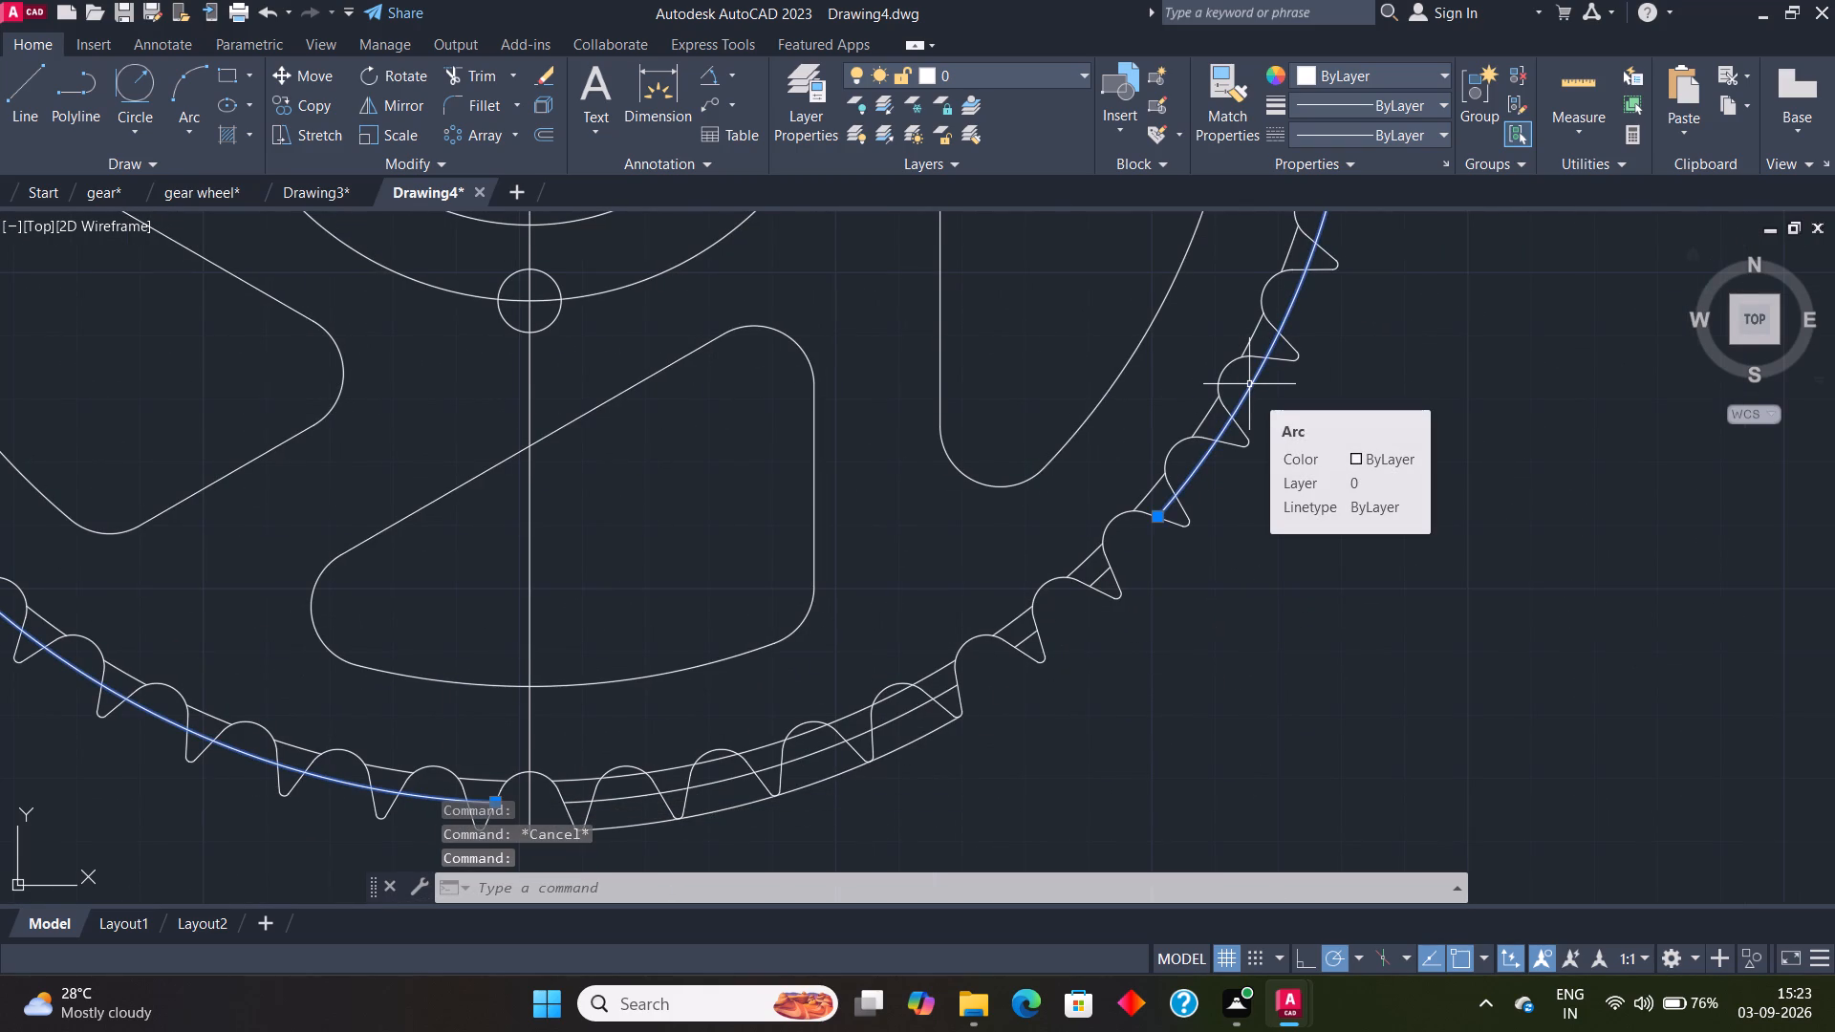
{"action": "key", "text": "Delete"}
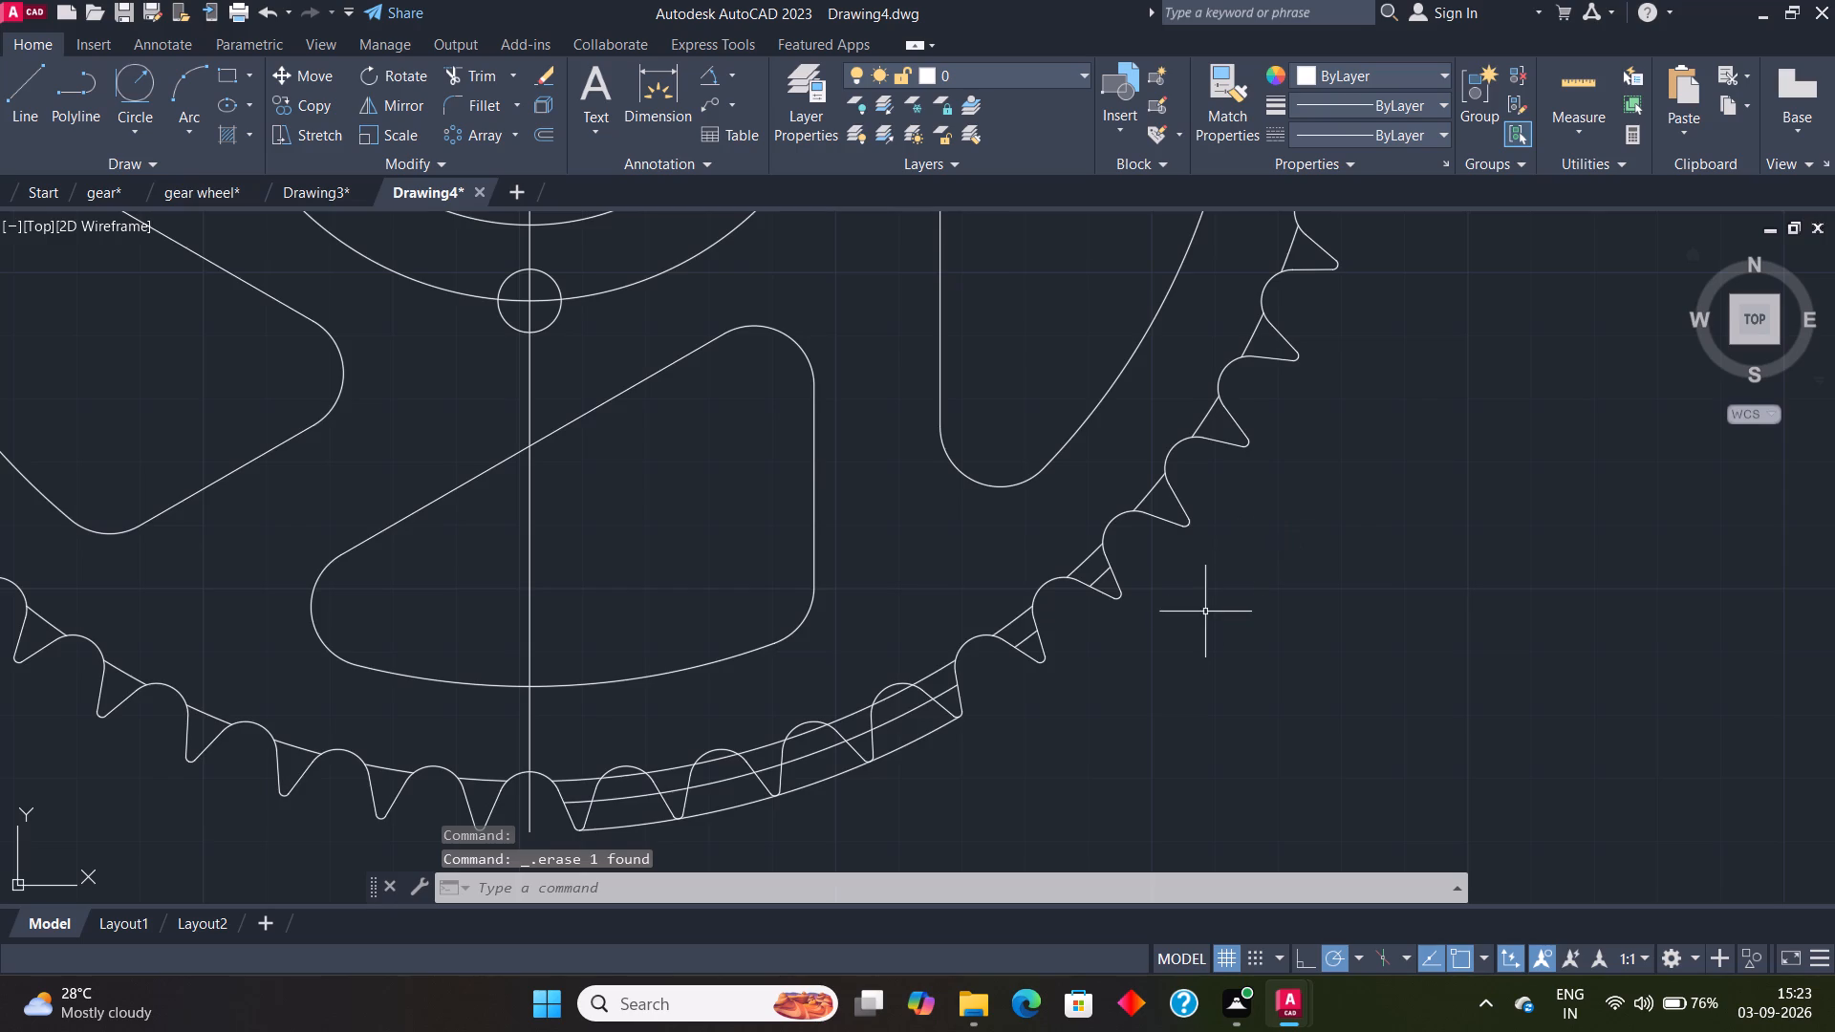
{"action": "middle_click_drag", "start_coordinate": [1207, 617], "coordinate": [1370, 557]}
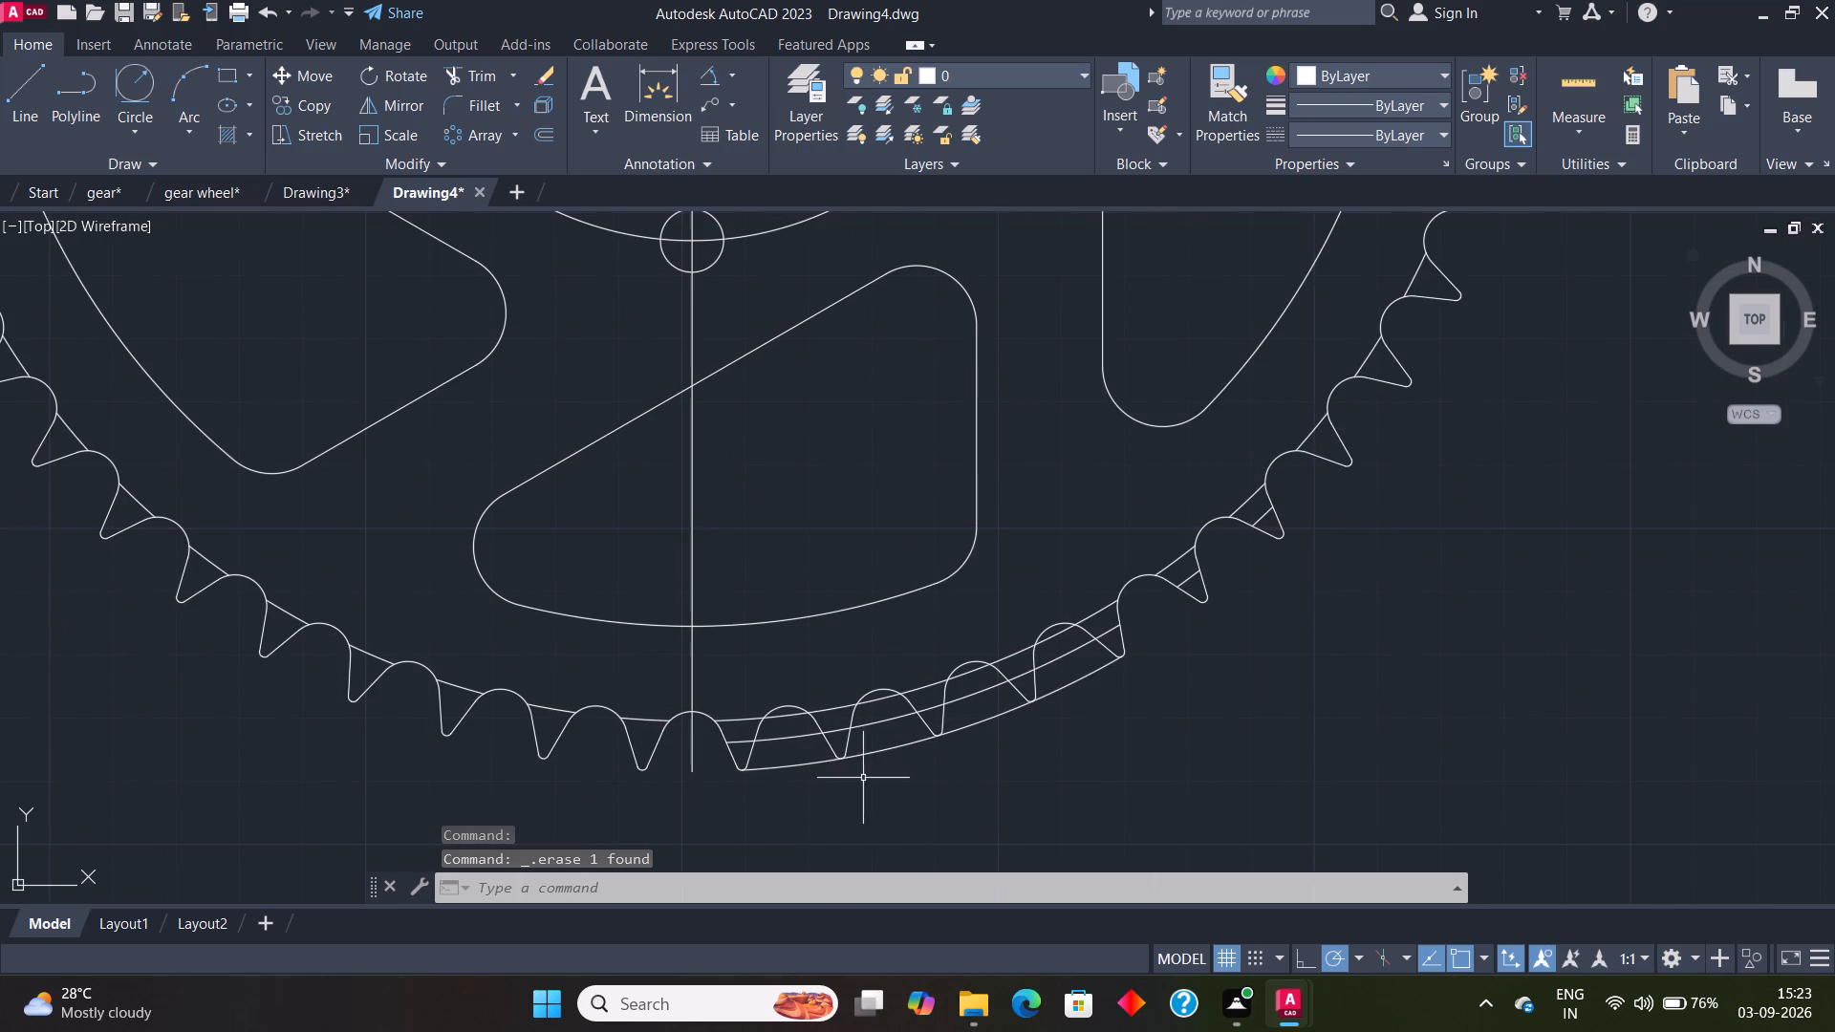
{"action": "left_click", "coordinate": [770, 741]}
{"action": "key", "text": "Delete"}
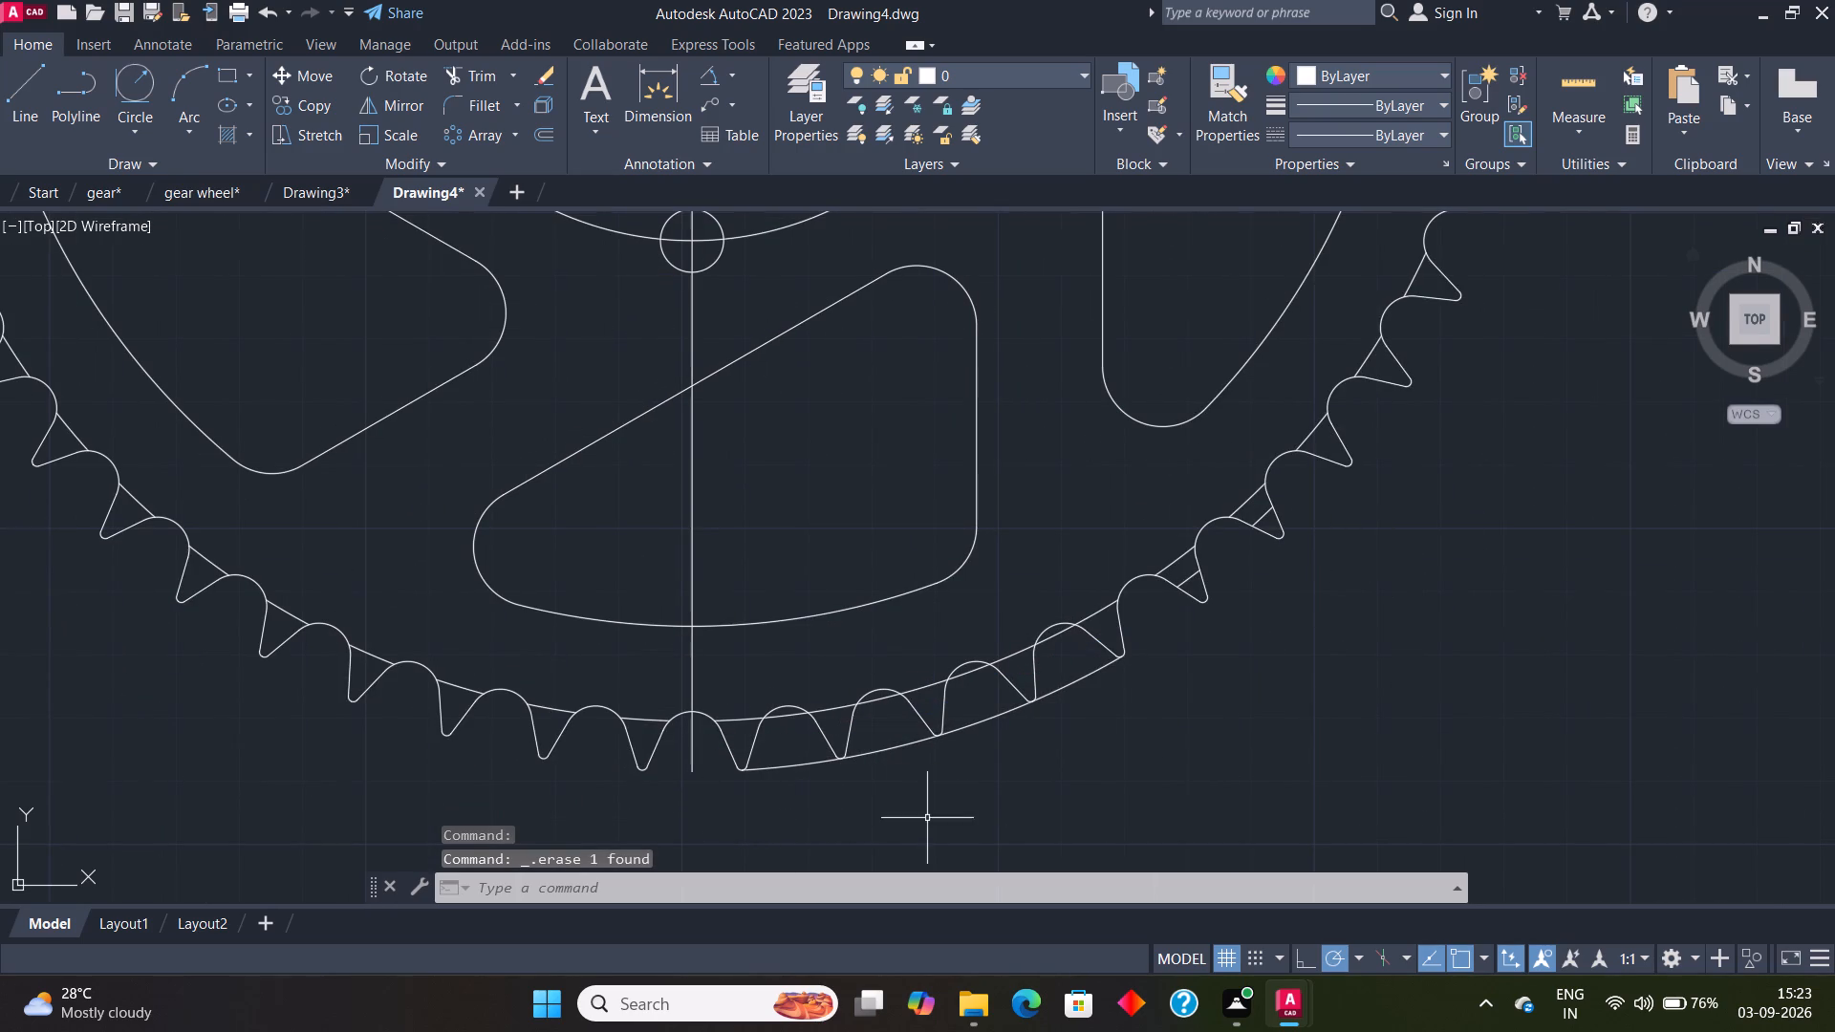
Erase the two short leftover middle rim circle arcs inside the teeth on the wheel's lower-right rim.
{"action": "left_click", "coordinate": [1187, 577]}
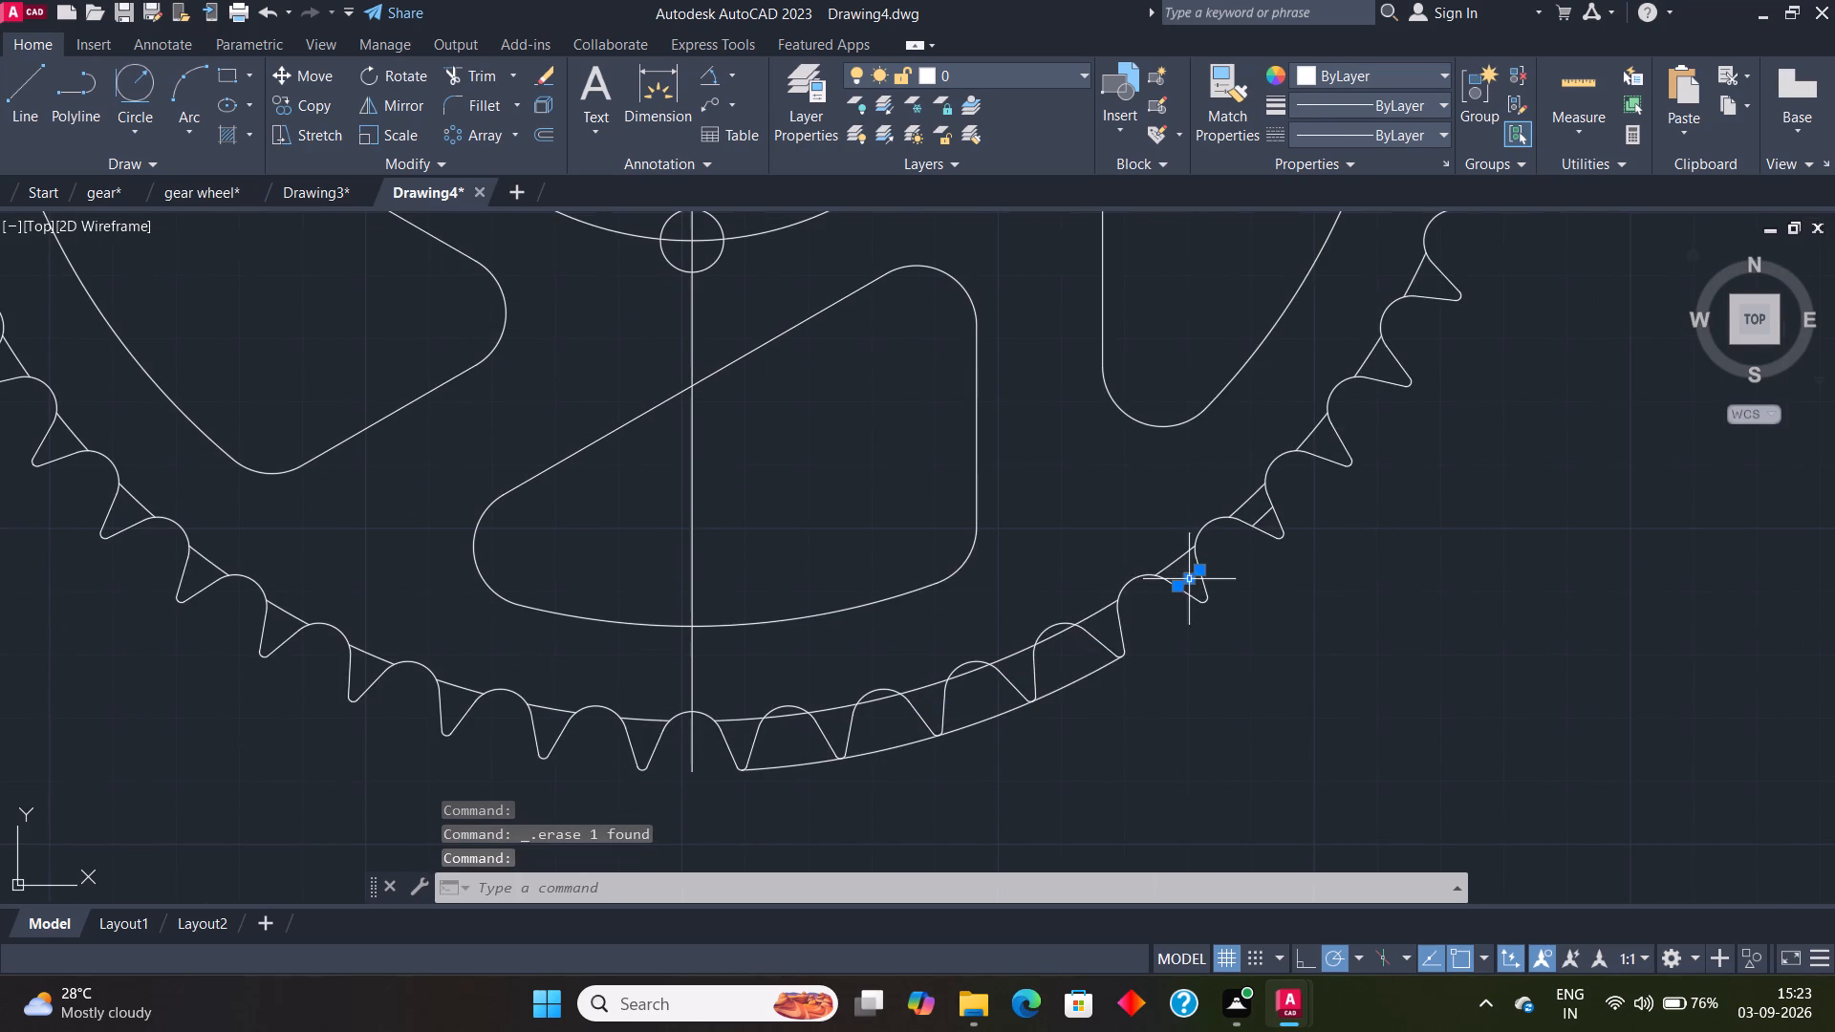
{"action": "left_click", "coordinate": [1262, 514]}
{"action": "key", "text": "Delete"}
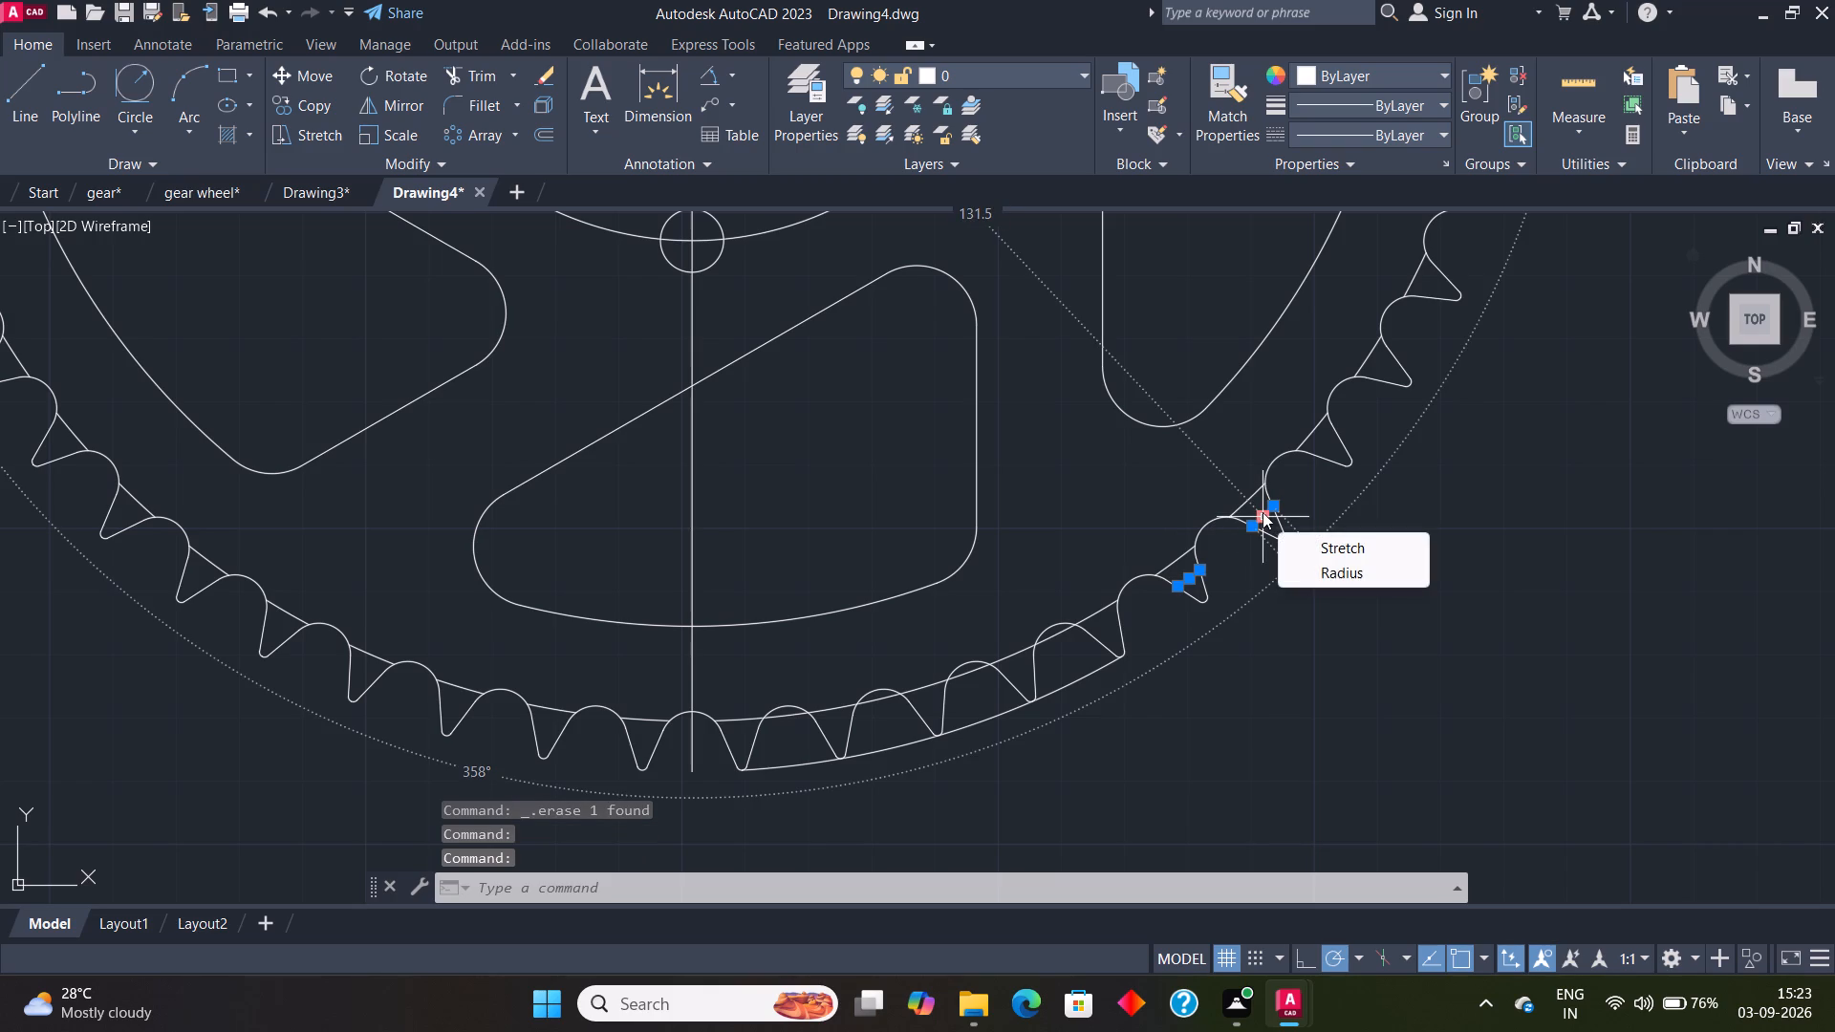
{"action": "key", "text": "Delete"}
{"action": "key", "text": "Delete"}
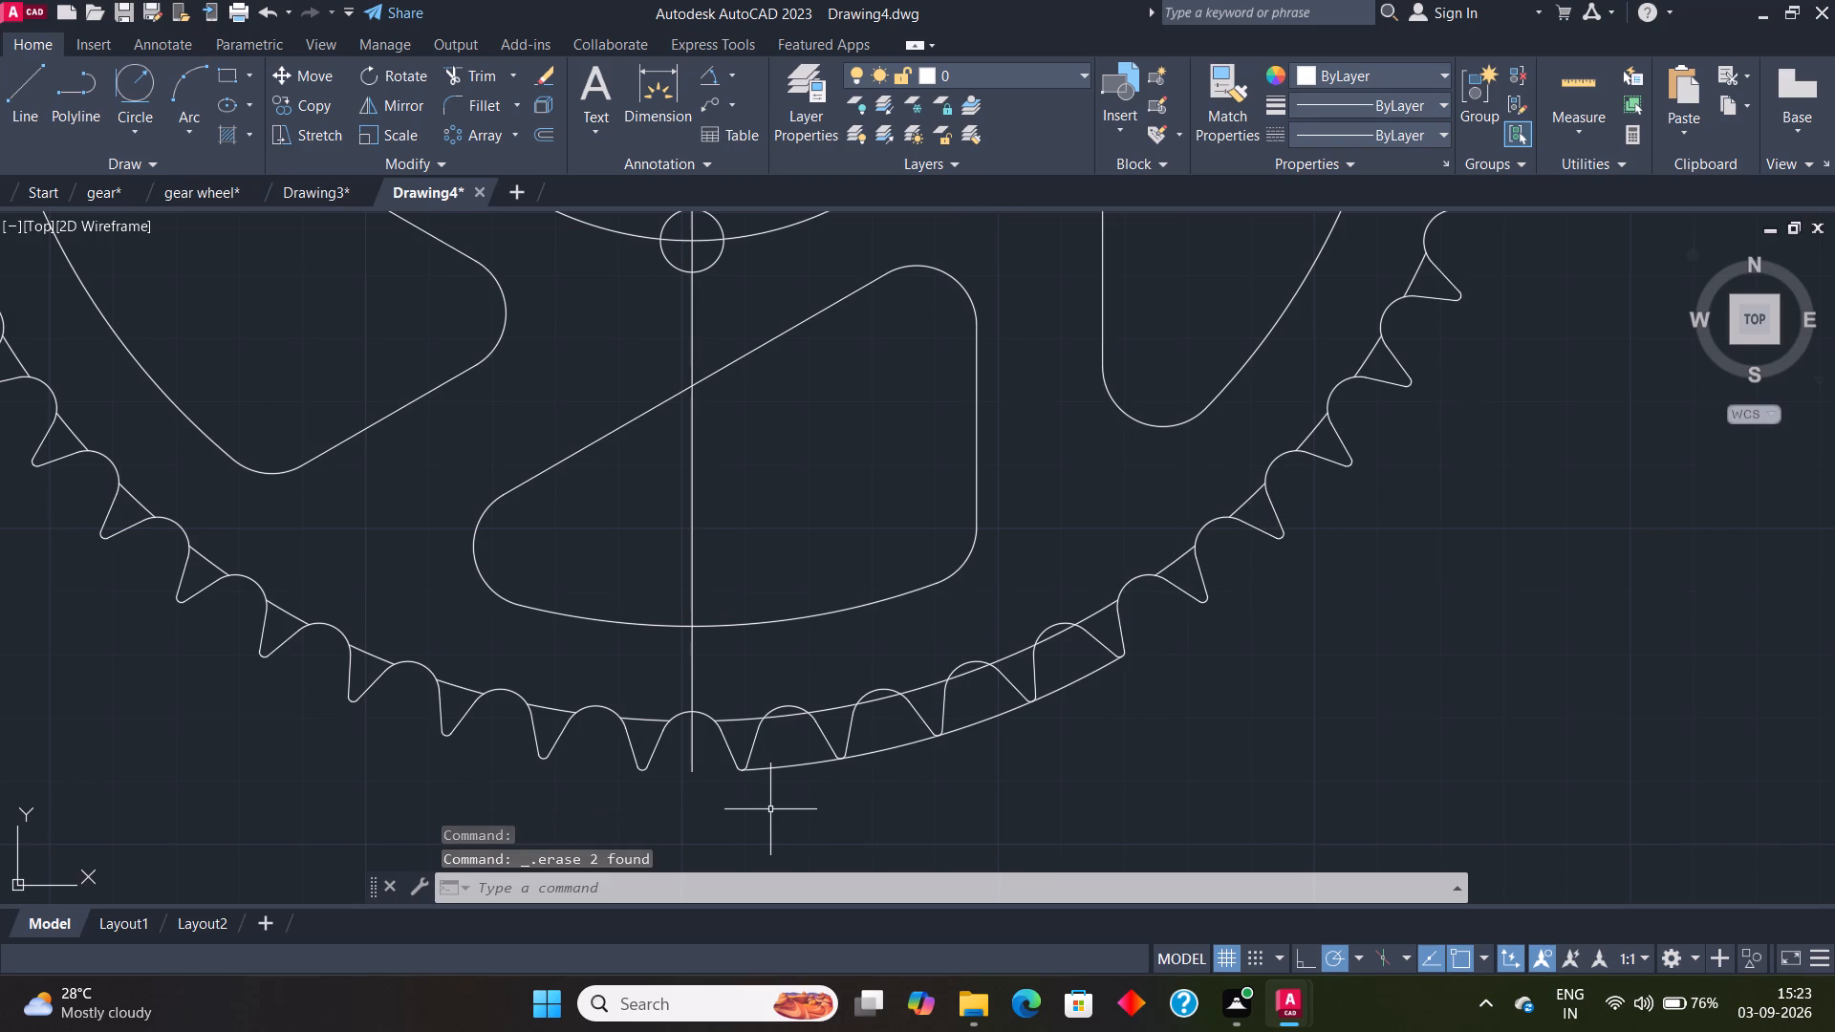
Trim the outermost and innermost rim circle segments in the first two of the four untrimmed tooth gaps just right of the vertical centreline.
{"action": "type", "text": "tr"}
{"action": "key", "text": "Return"}
{"action": "left_click_drag", "start_coordinate": [791, 789], "coordinate": [802, 748]}
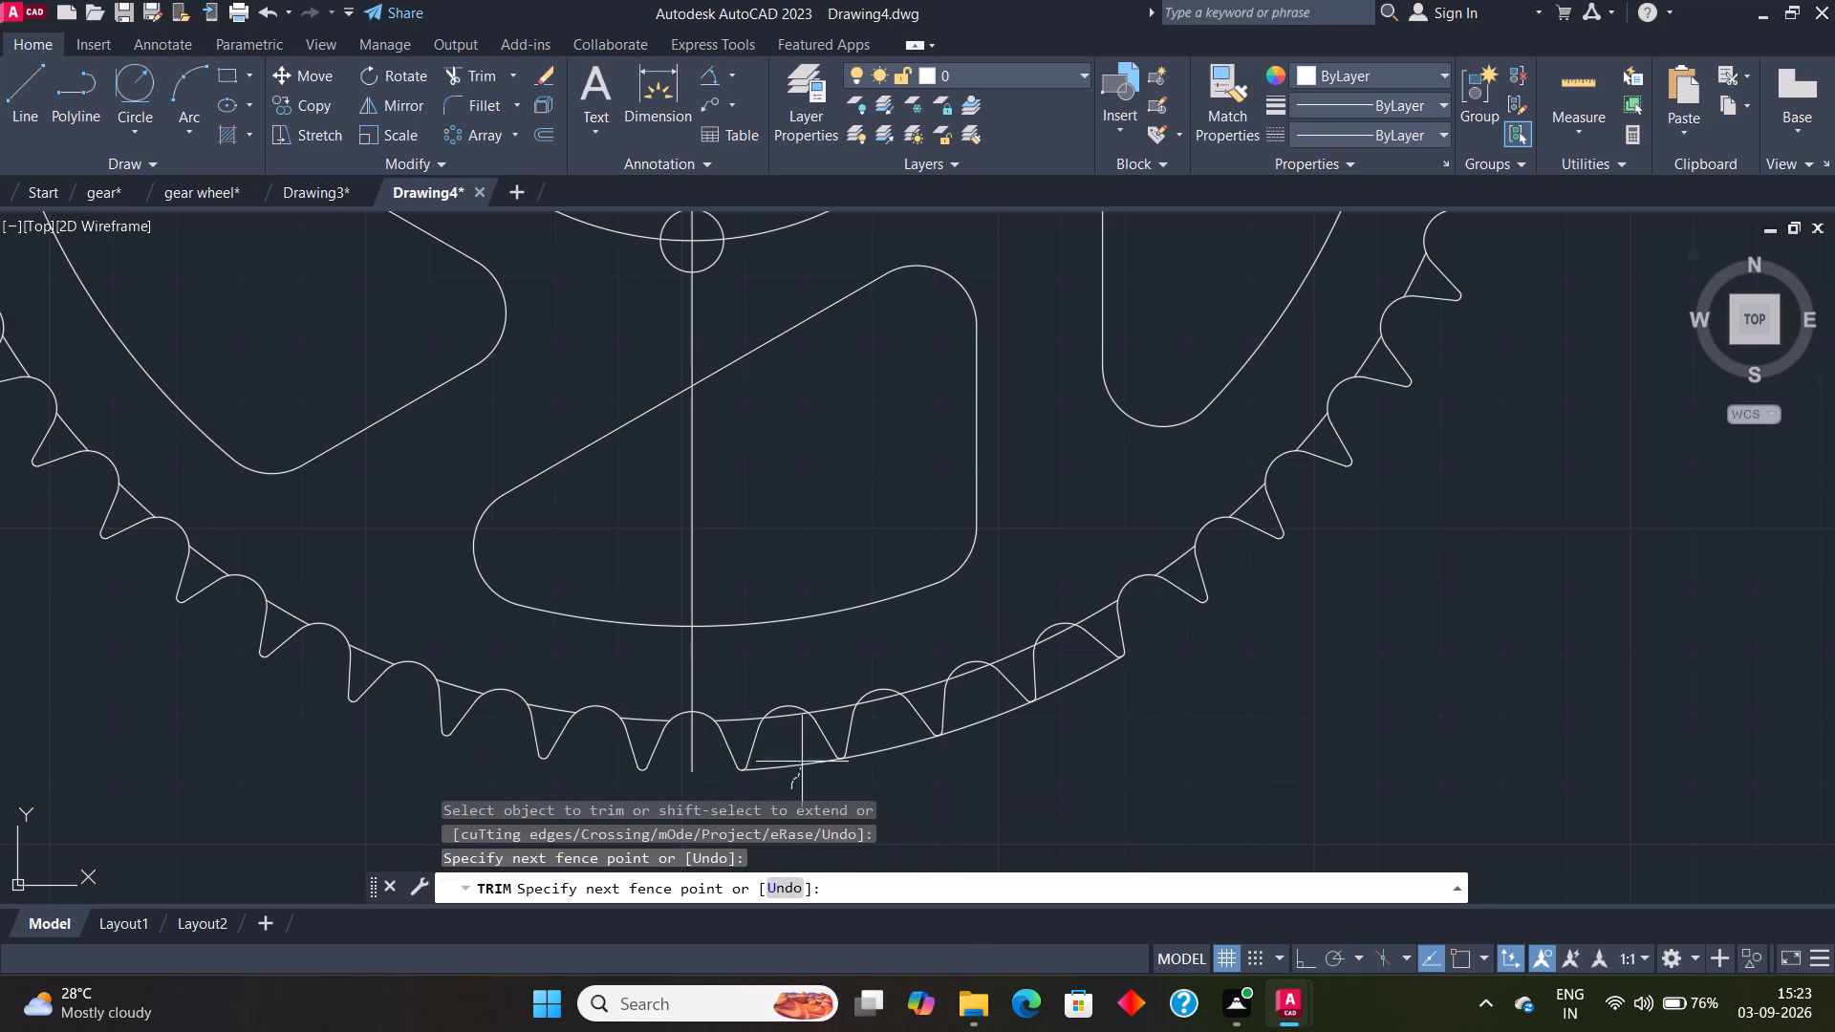
{"action": "left_click_drag", "start_coordinate": [802, 748], "coordinate": [785, 715]}
{"action": "scroll", "coordinate": [783, 740], "scroll_direction": "up", "scroll_amount": 1}
{"action": "left_click_drag", "start_coordinate": [932, 674], "coordinate": [955, 740]}
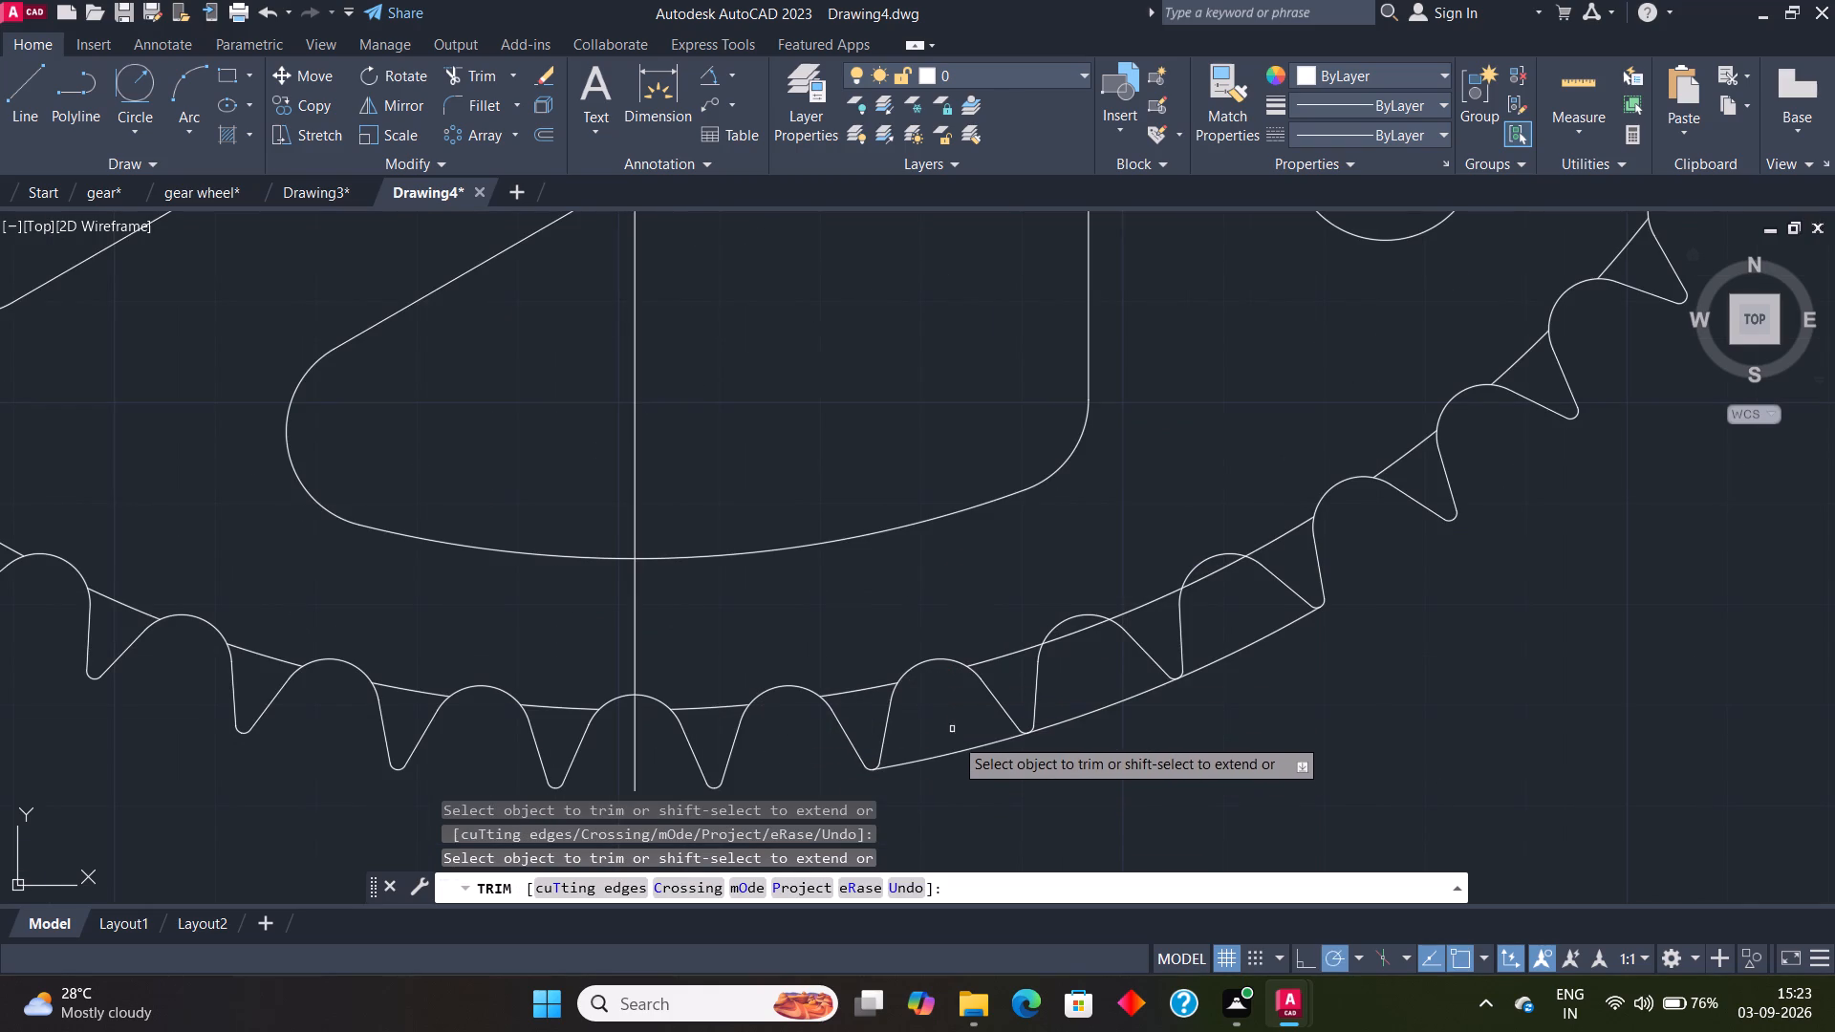
{"action": "left_click_drag", "start_coordinate": [955, 740], "coordinate": [965, 761]}
{"action": "left_click", "coordinate": [960, 756]}
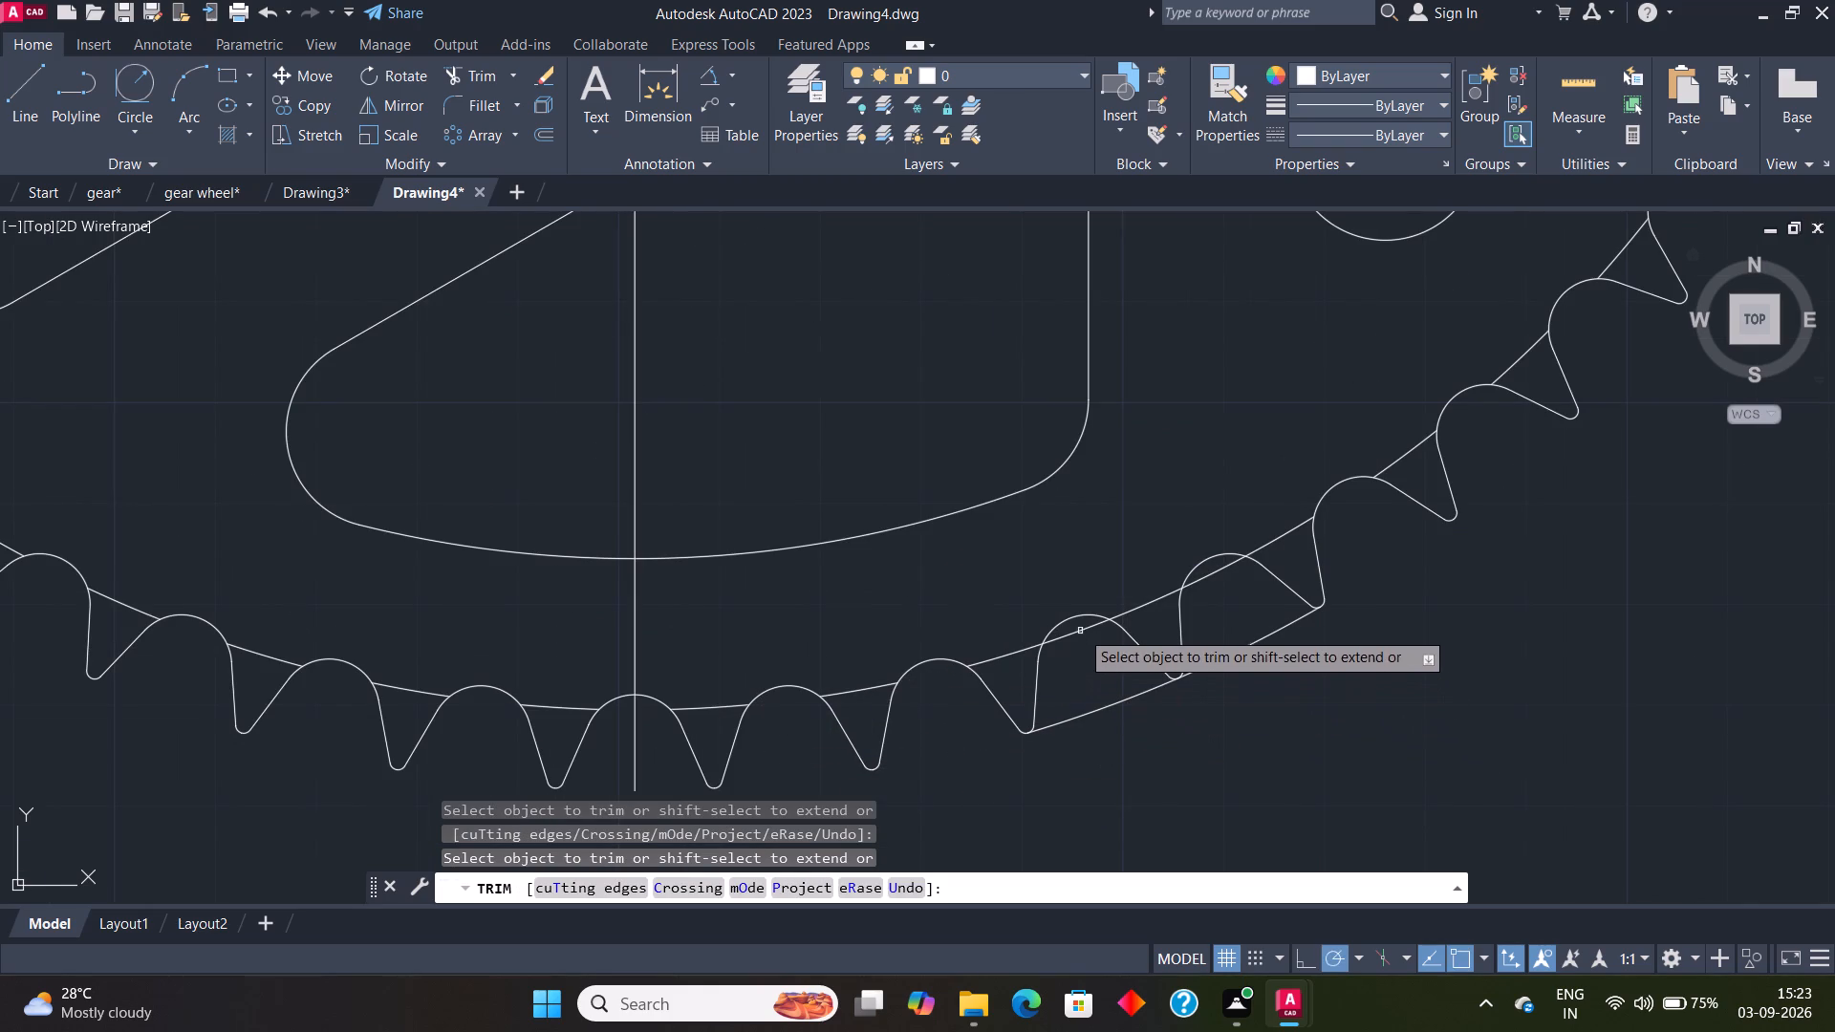
Trim the outermost and innermost rim circle segments in the last two untrimmed tooth gaps on the lower-right rim, and end the Trim command.
{"action": "left_click_drag", "start_coordinate": [1080, 627], "coordinate": [1137, 730]}
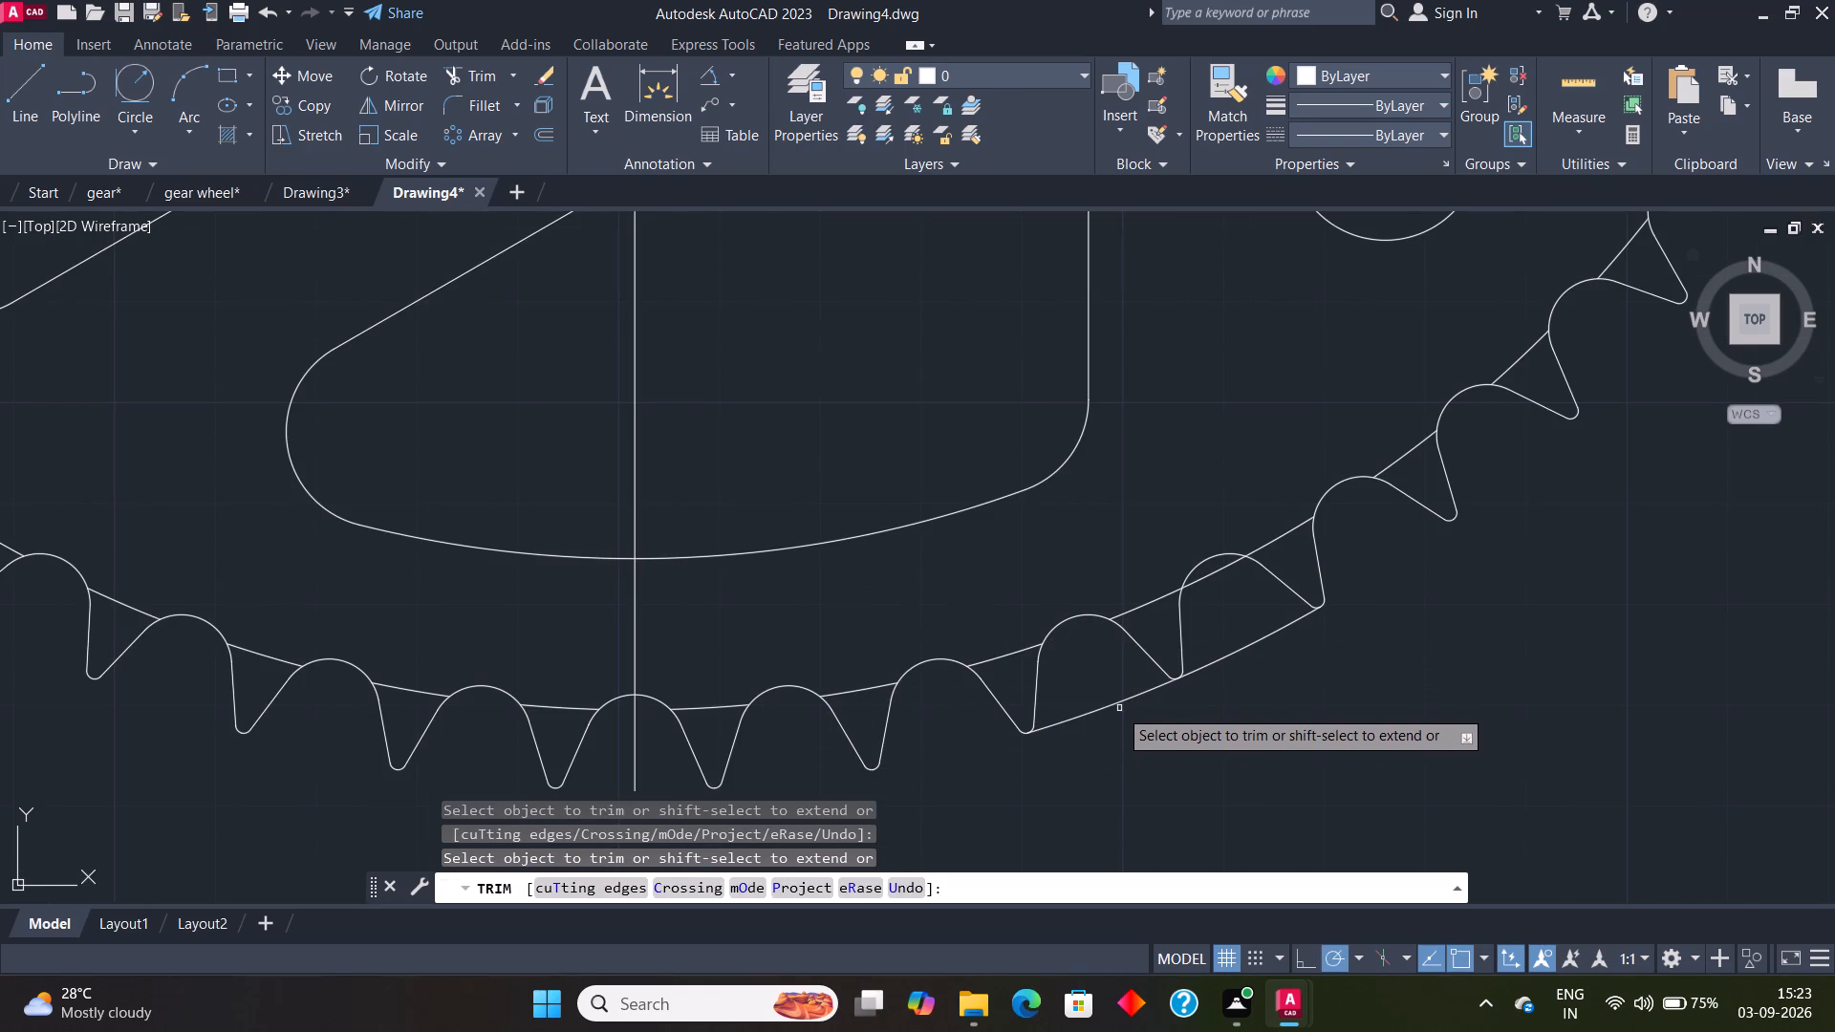
{"action": "left_click", "coordinate": [1115, 705]}
{"action": "left_click", "coordinate": [1200, 579]}
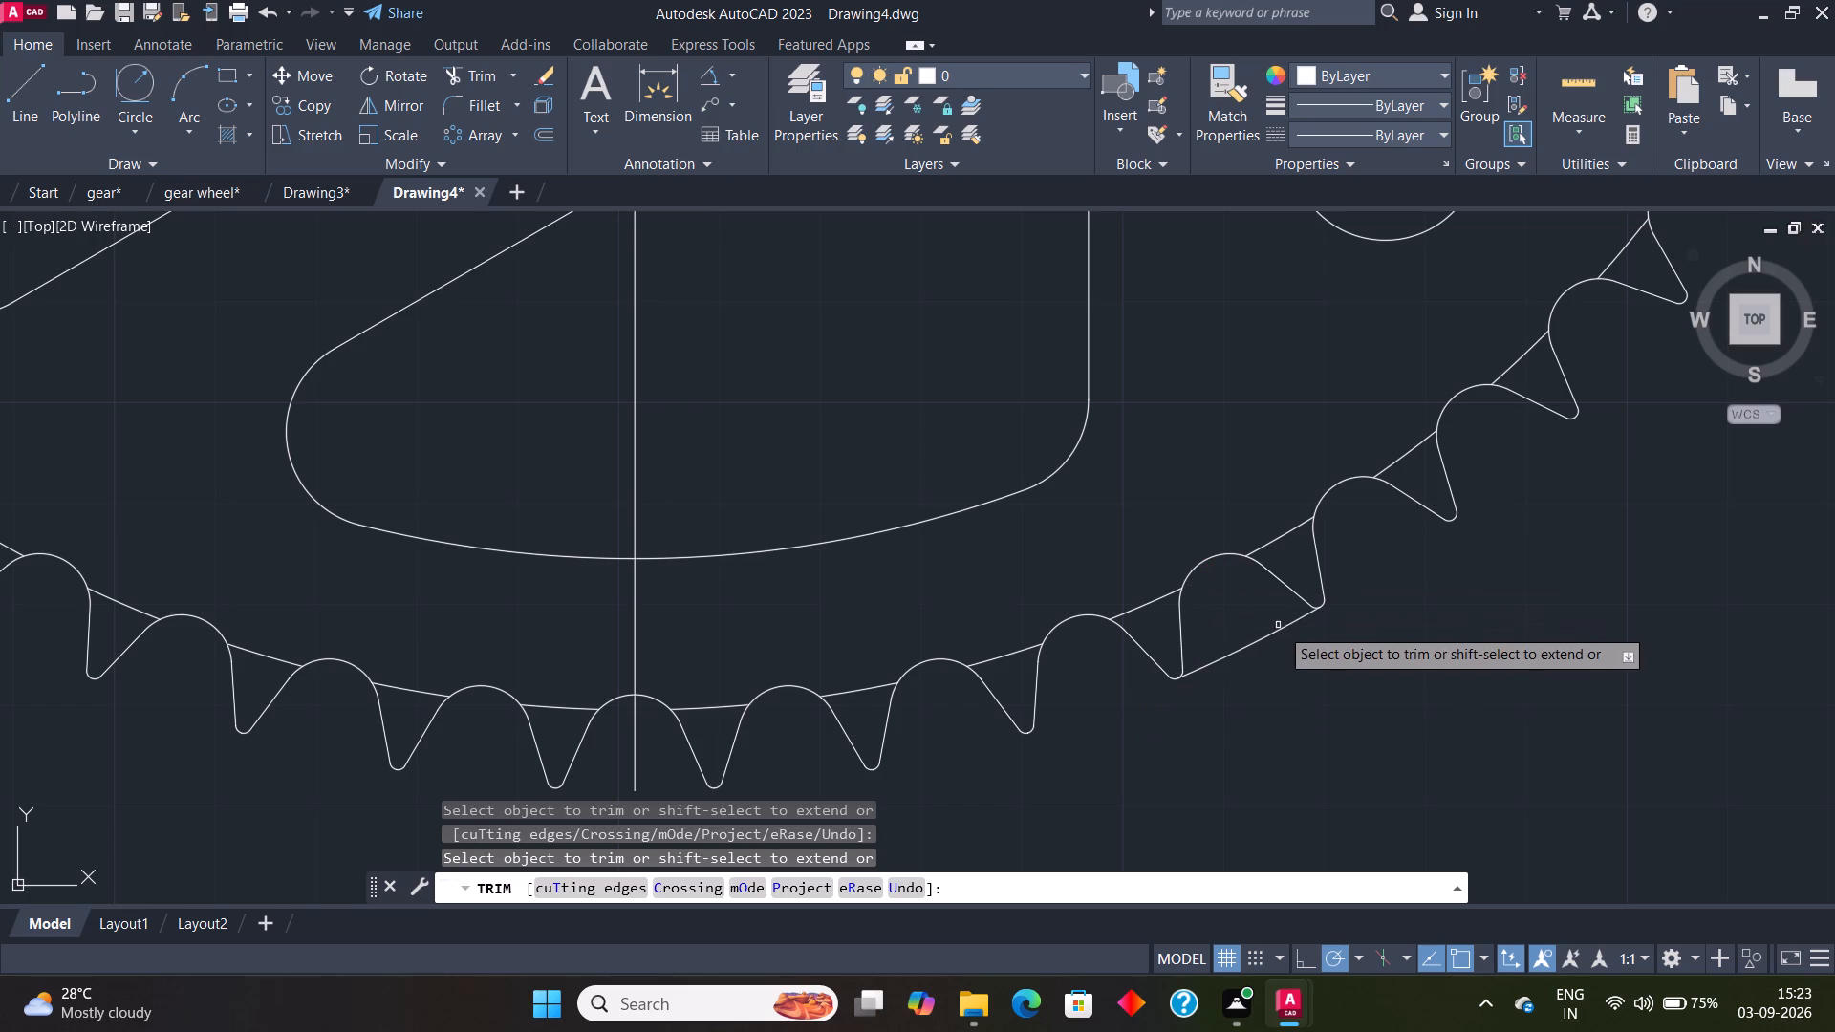
{"action": "left_click", "coordinate": [1269, 636]}
{"action": "scroll", "coordinate": [1370, 657], "scroll_direction": "down", "scroll_amount": 3}
{"action": "middle_click_drag", "start_coordinate": [1500, 544], "coordinate": [1257, 667]}
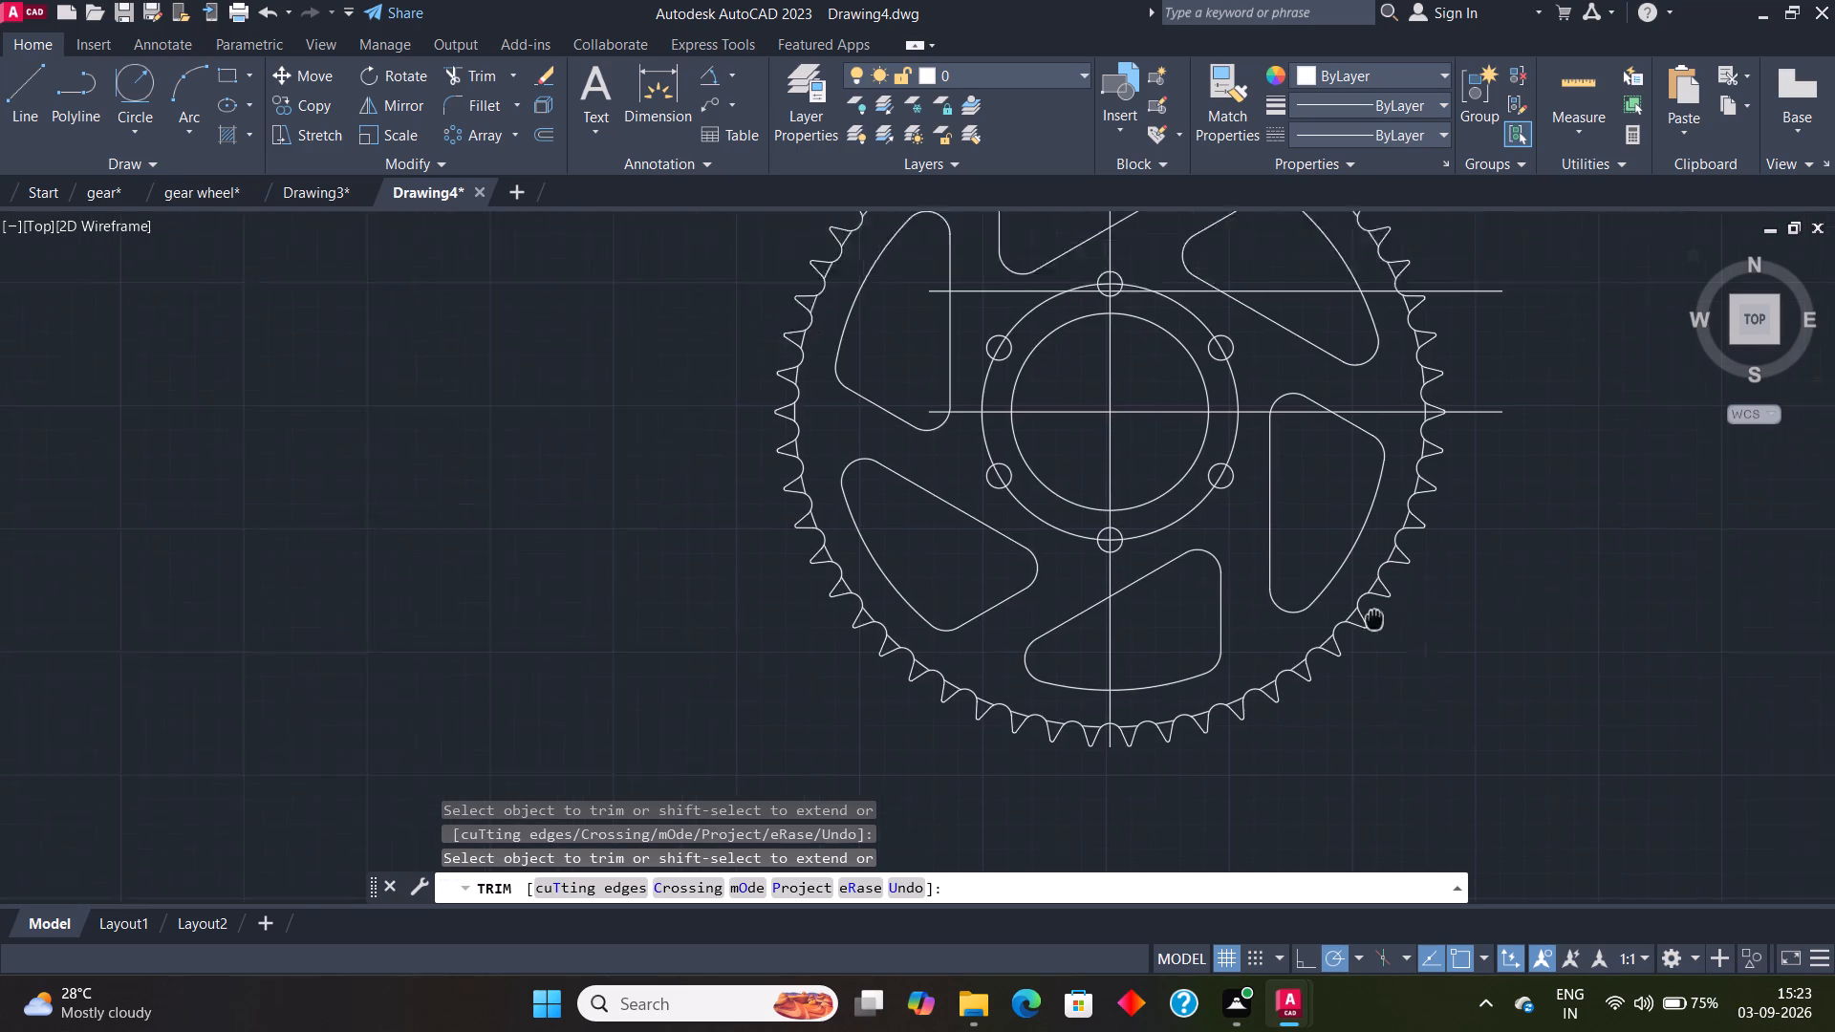
{"action": "middle_click_drag", "start_coordinate": [1257, 667], "coordinate": [1140, 710]}
{"action": "key", "text": "Escape"}
{"action": "key", "text": "Escape"}
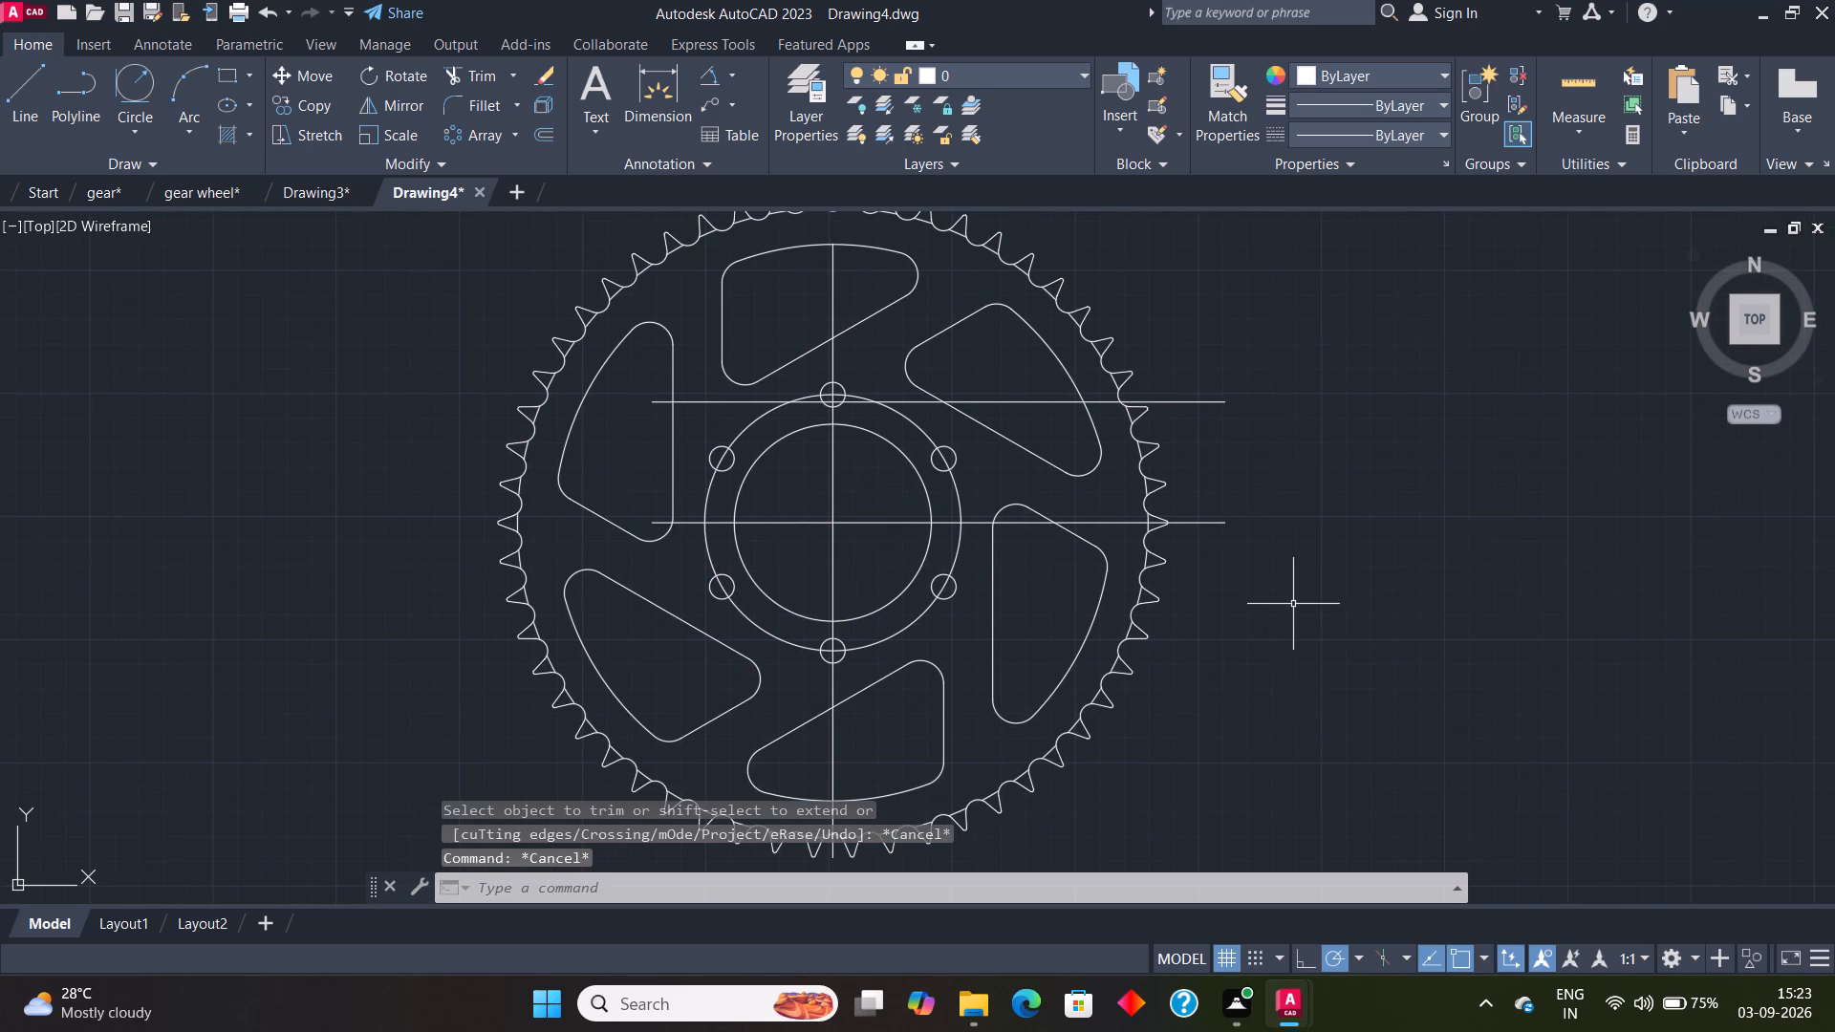
{"action": "scroll", "coordinate": [1221, 496], "scroll_direction": "down", "scroll_amount": 1}
{"action": "key", "text": "Escape"}
Extend the left ends of both horizontal lines and the top end of the vertical centreline out to the wheel's rim.
{"action": "scroll", "coordinate": [1083, 412], "scroll_direction": "up", "scroll_amount": 1}
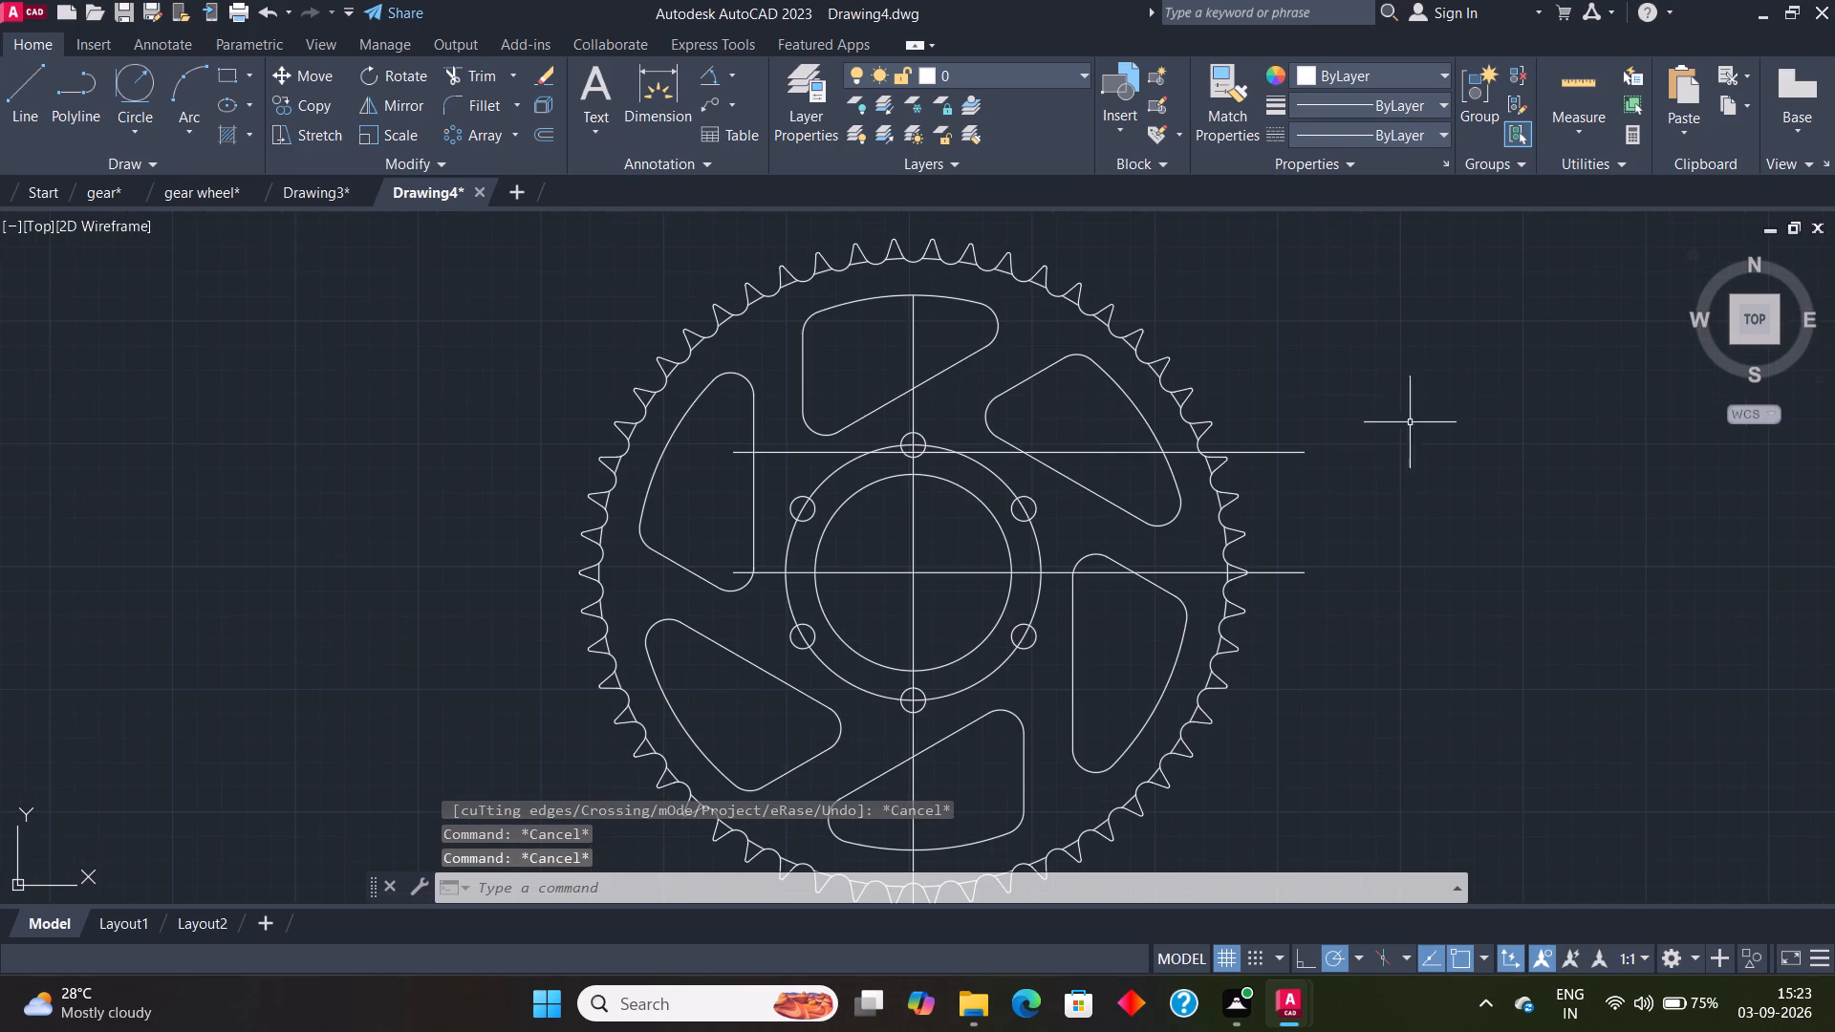
{"action": "type", "text": "ex"}
{"action": "key", "text": "Return"}
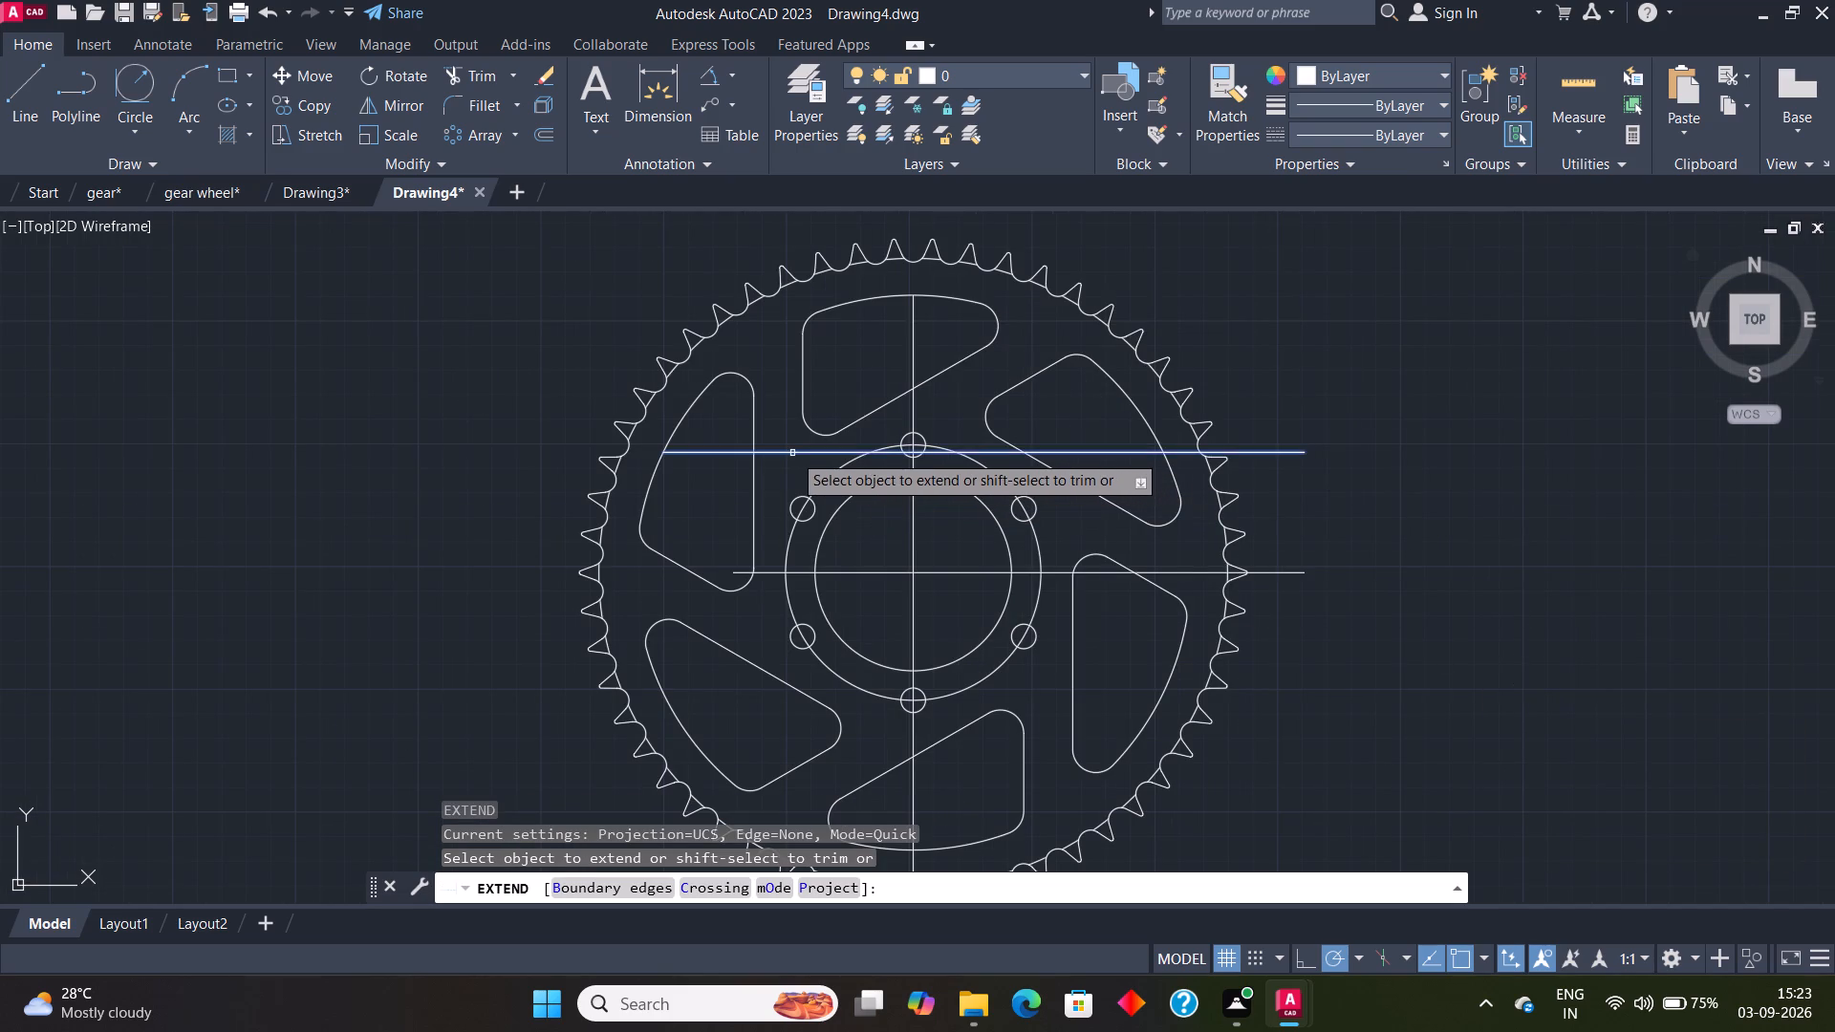
{"action": "left_click", "coordinate": [792, 453]}
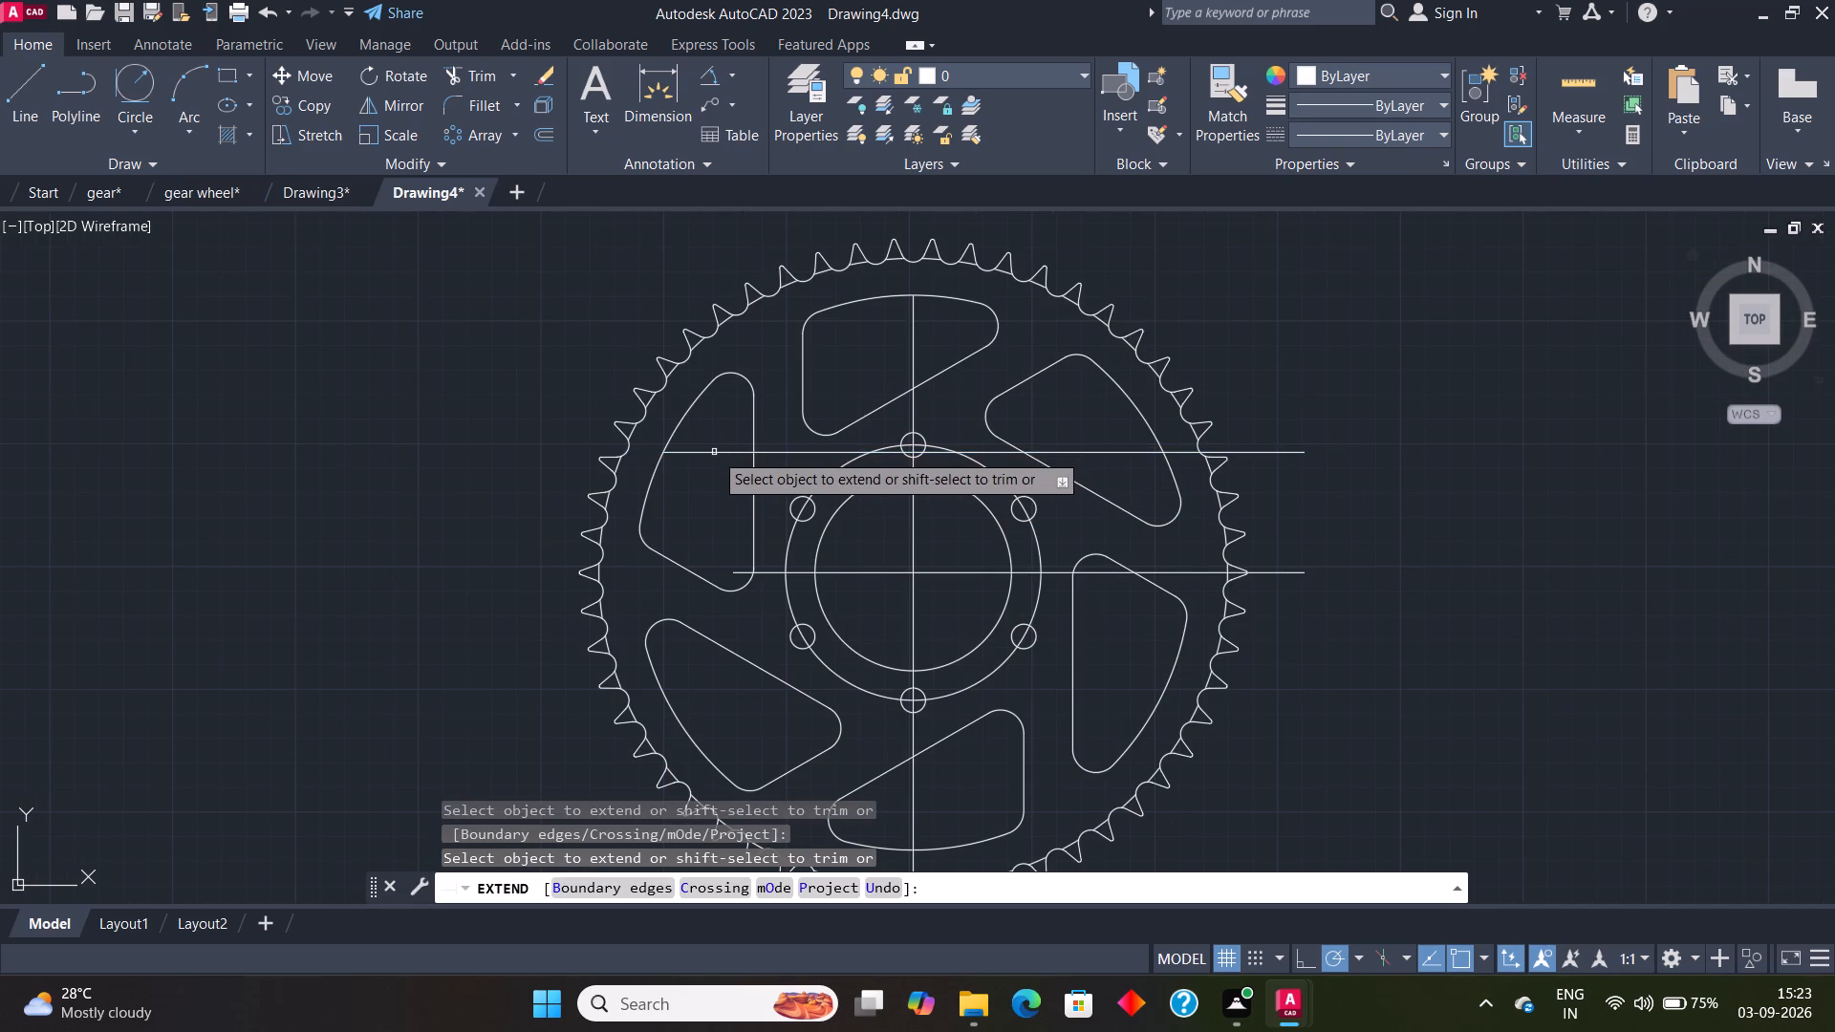
{"action": "left_click", "coordinate": [713, 453]}
{"action": "left_click", "coordinate": [853, 574]}
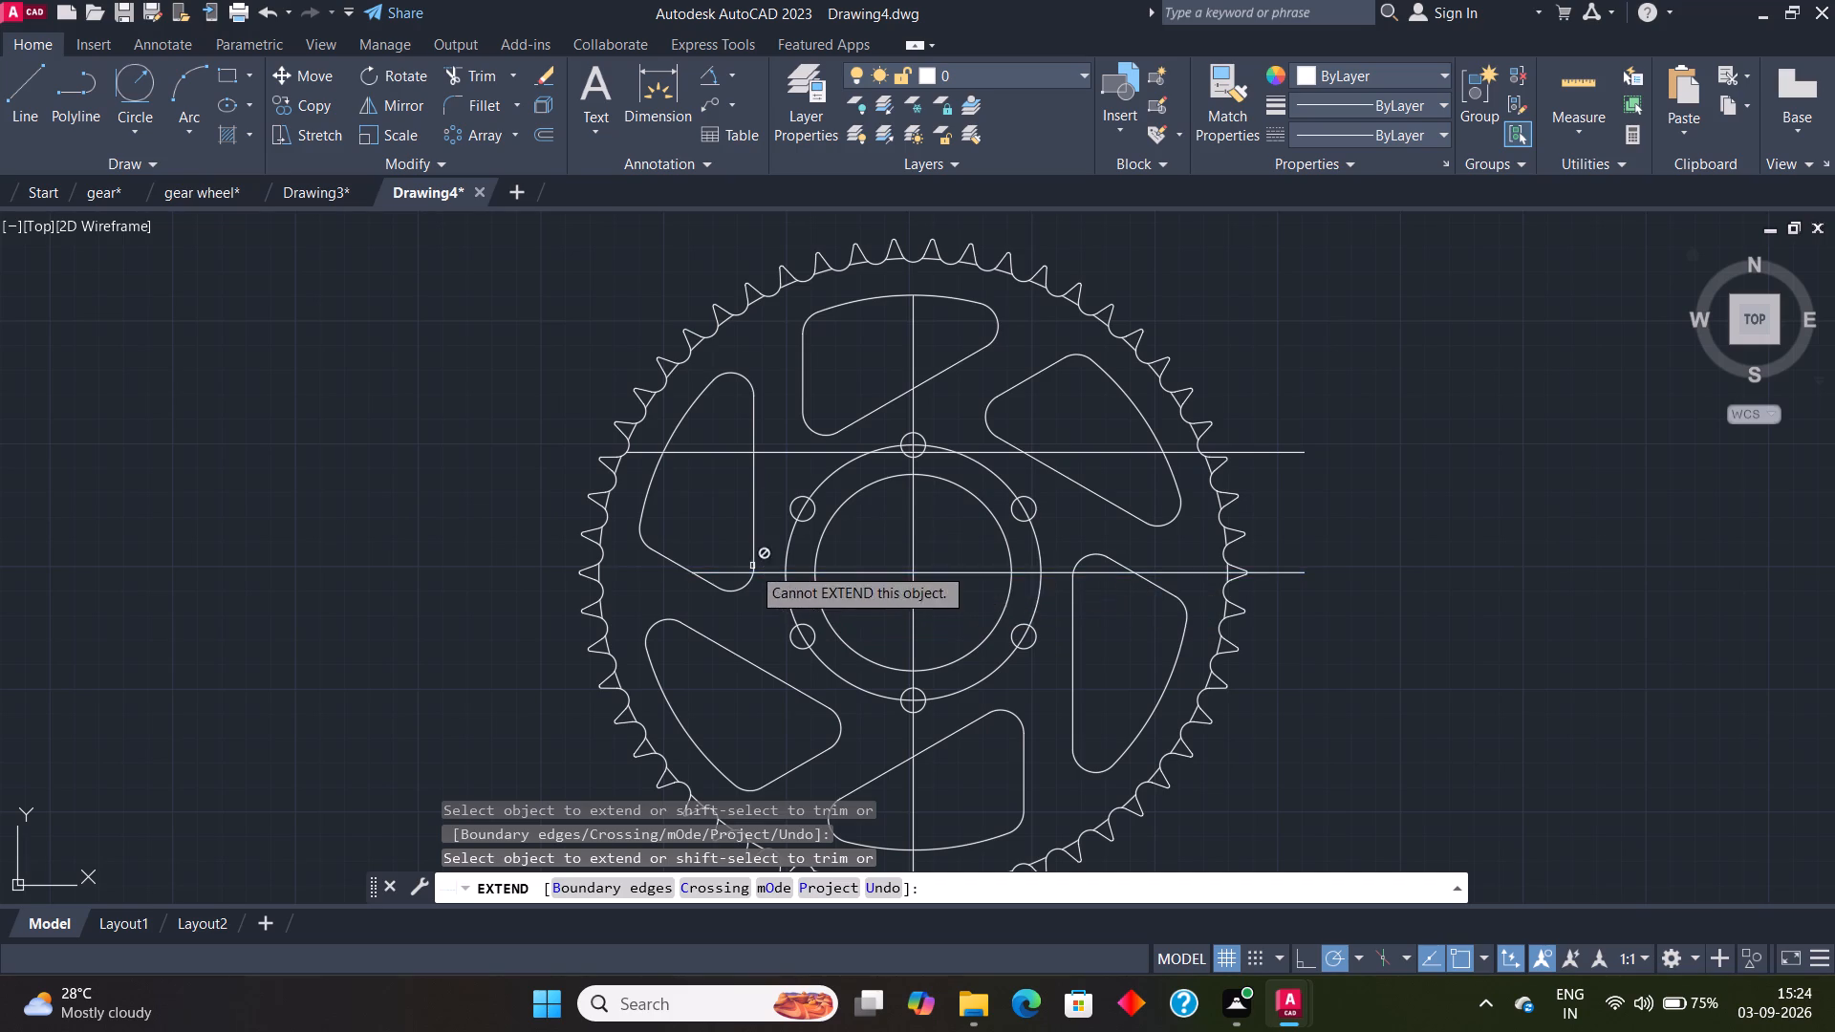
{"action": "left_click", "coordinate": [743, 571]}
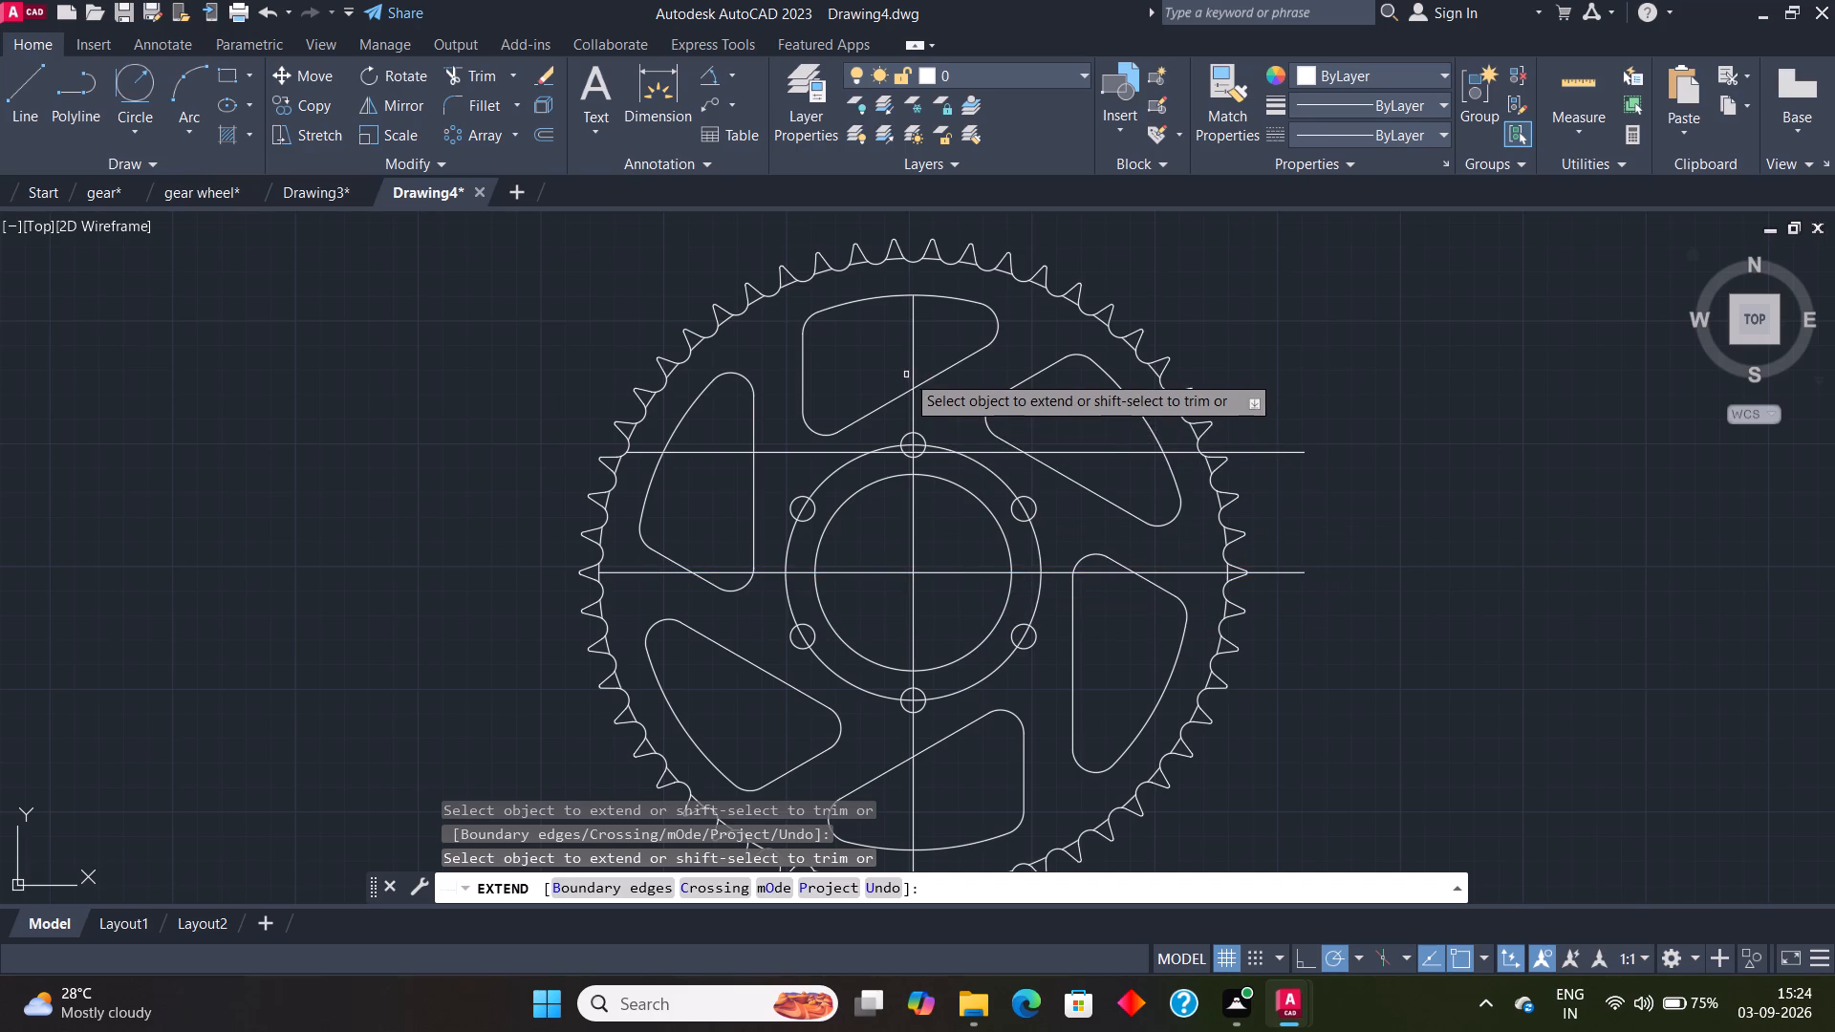
{"action": "left_click", "coordinate": [912, 356]}
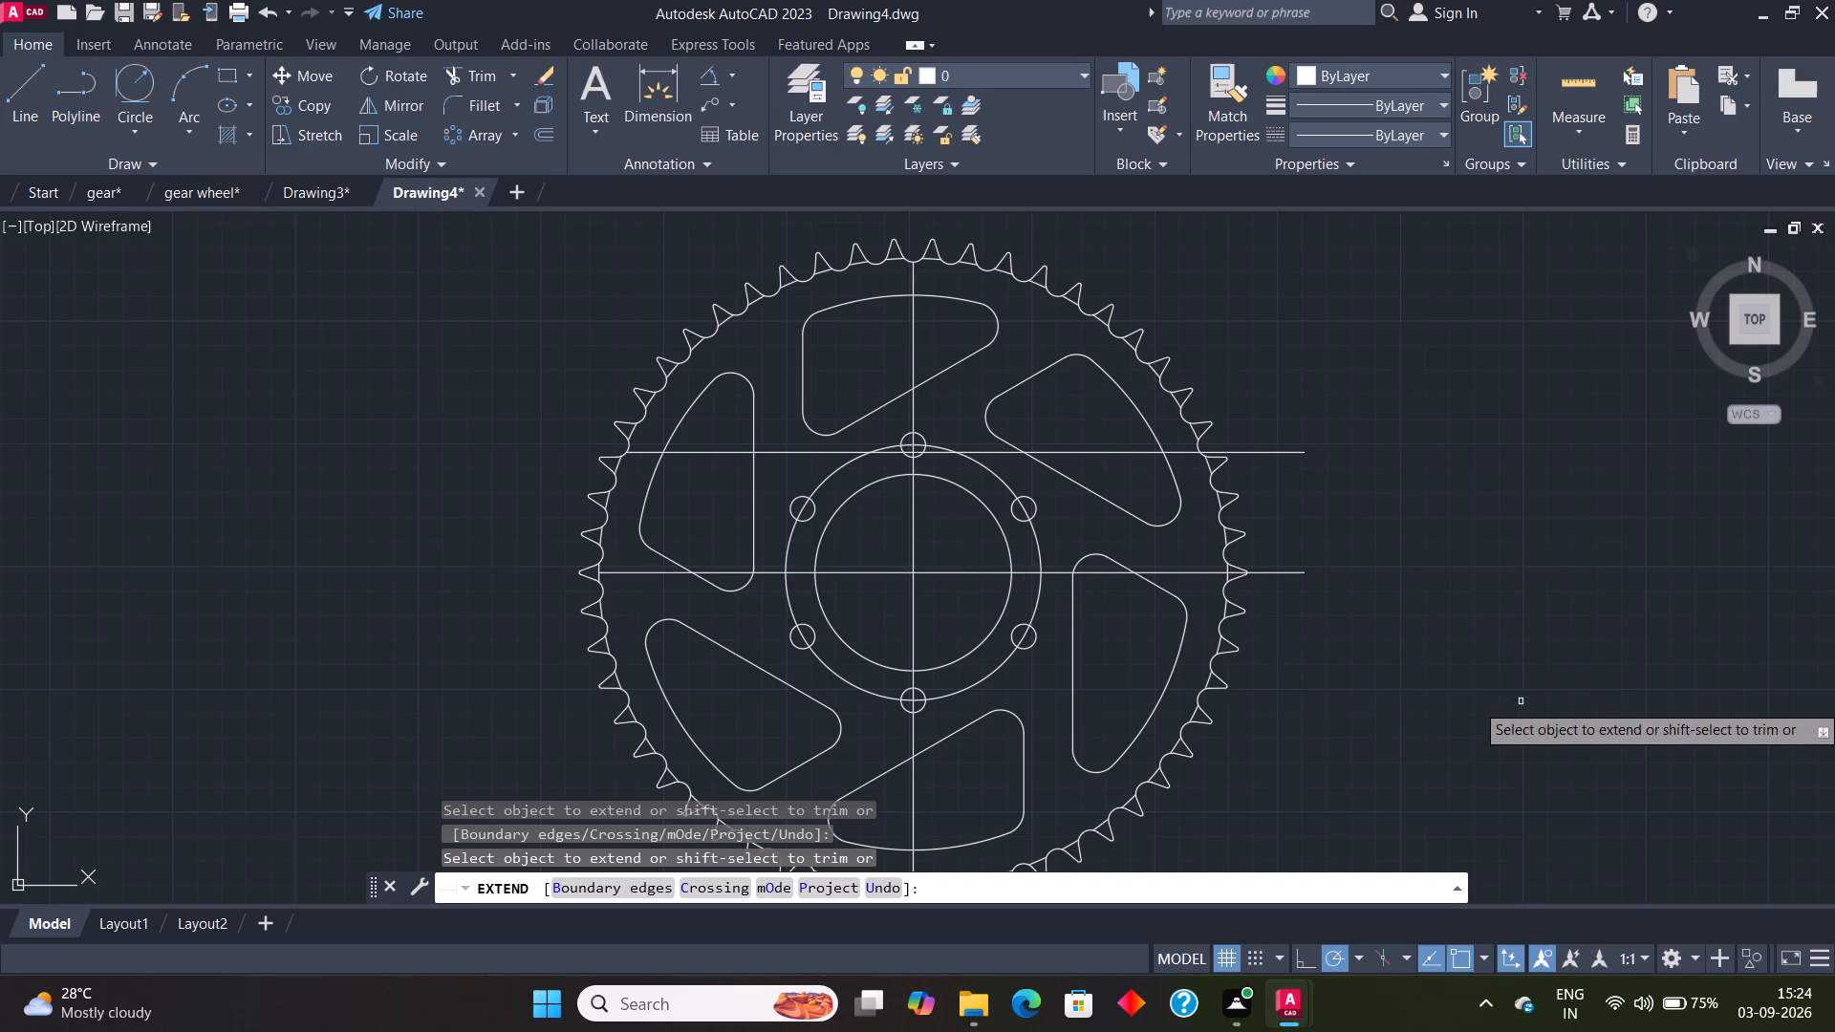
{"action": "key", "text": "Escape"}
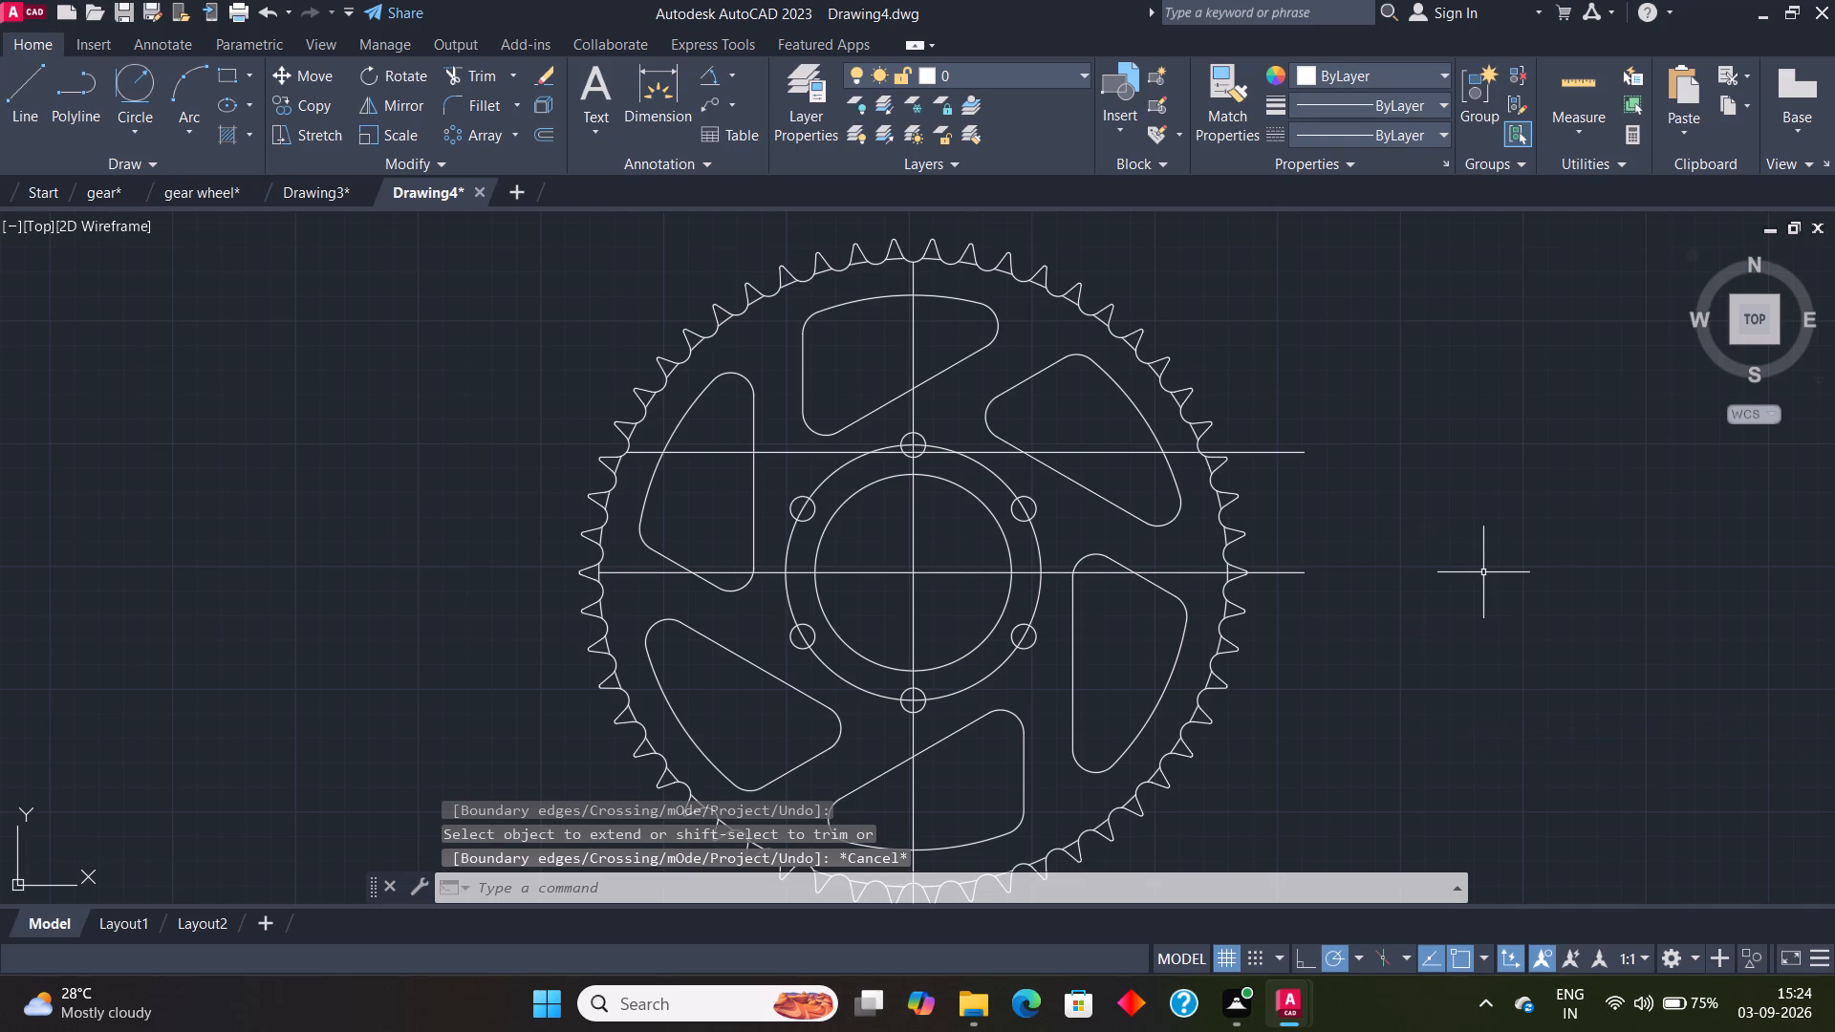
Fence-trim the overhanging right ends of both horizontal lines beyond the wheel's rim.
{"action": "type", "text": "tr"}
{"action": "key", "text": "Return"}
{"action": "left_click_drag", "start_coordinate": [1256, 396], "coordinate": [1286, 522]}
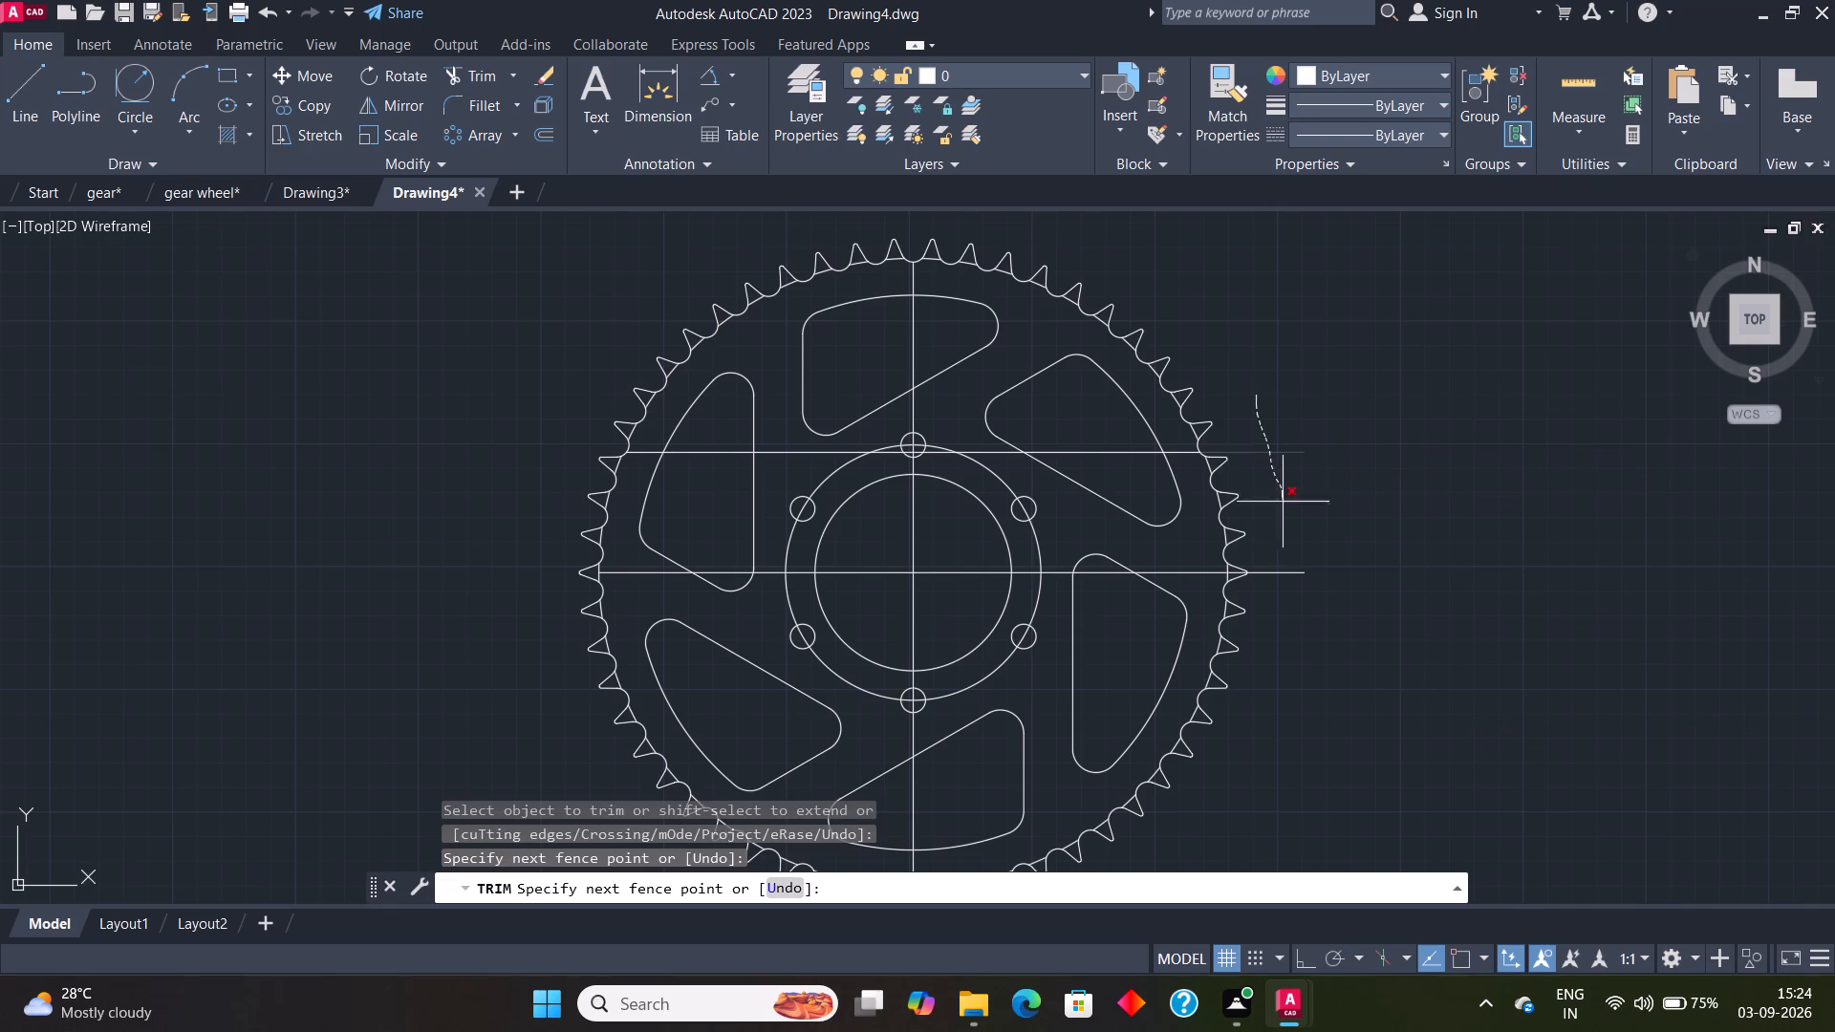
{"action": "left_click_drag", "start_coordinate": [1286, 522], "coordinate": [1288, 648]}
{"action": "key", "text": "Escape"}
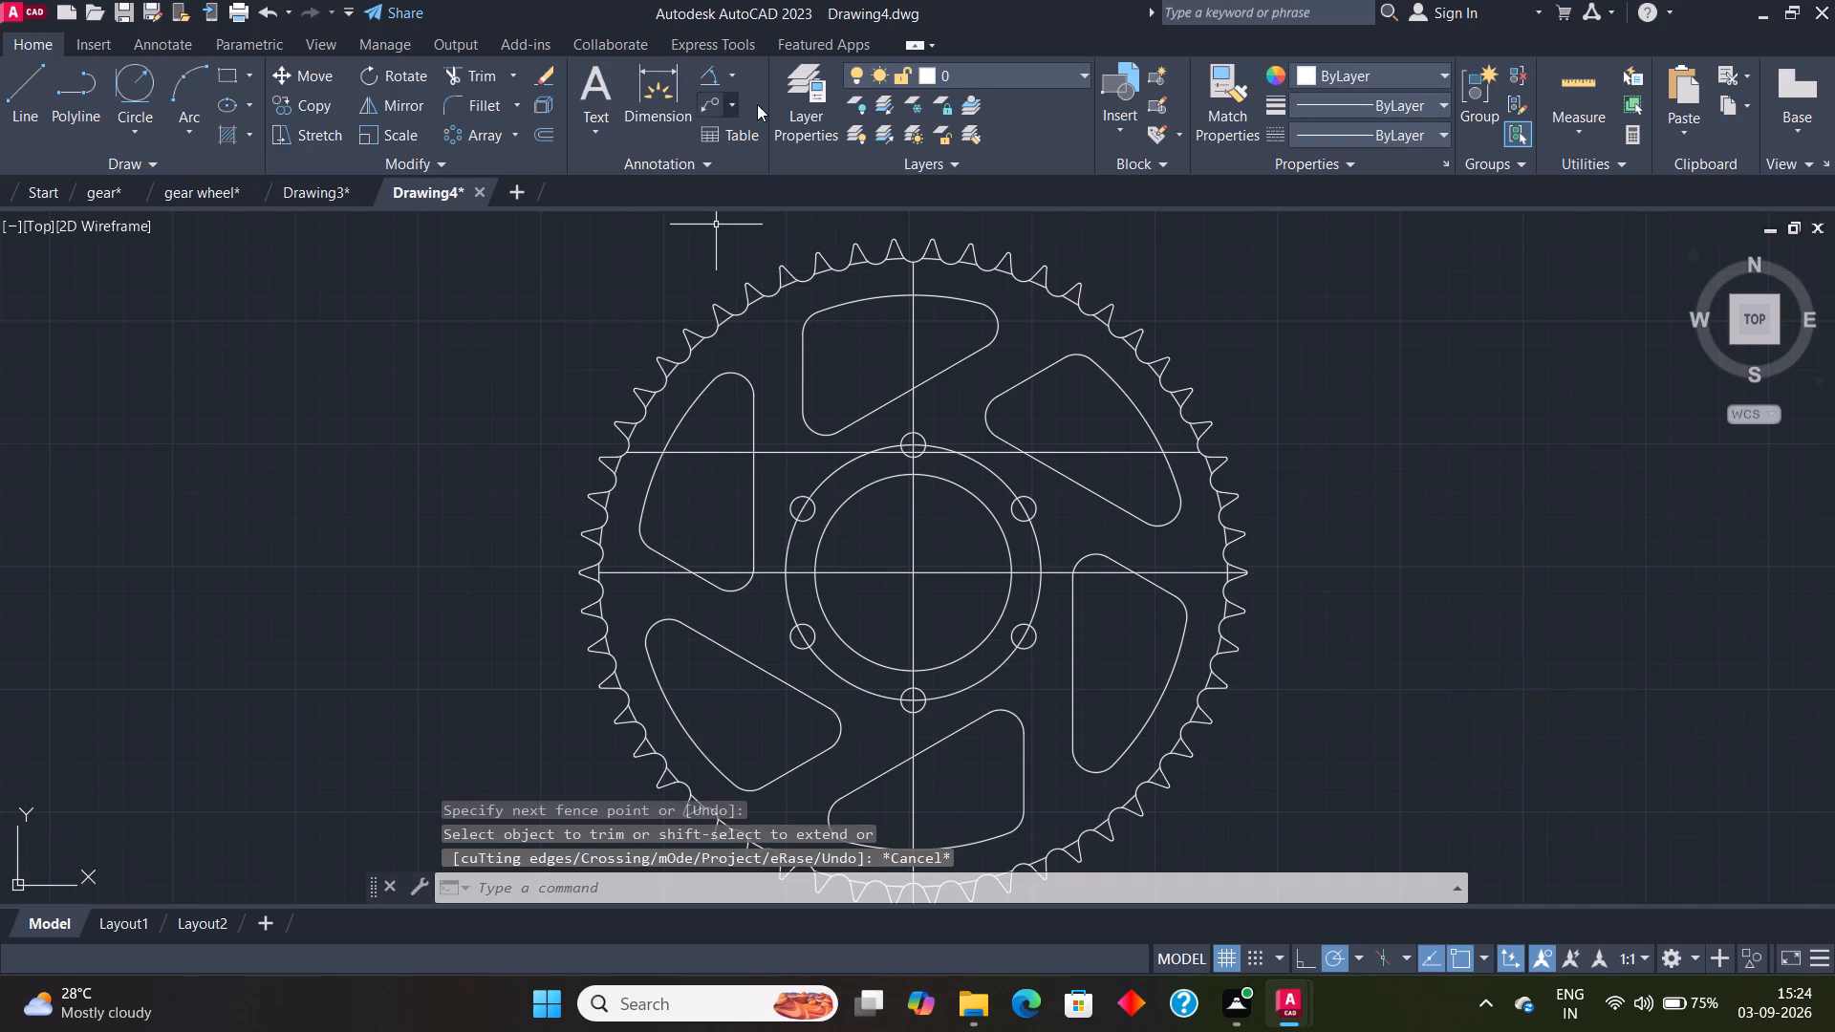
{"action": "key", "text": "Escape"}
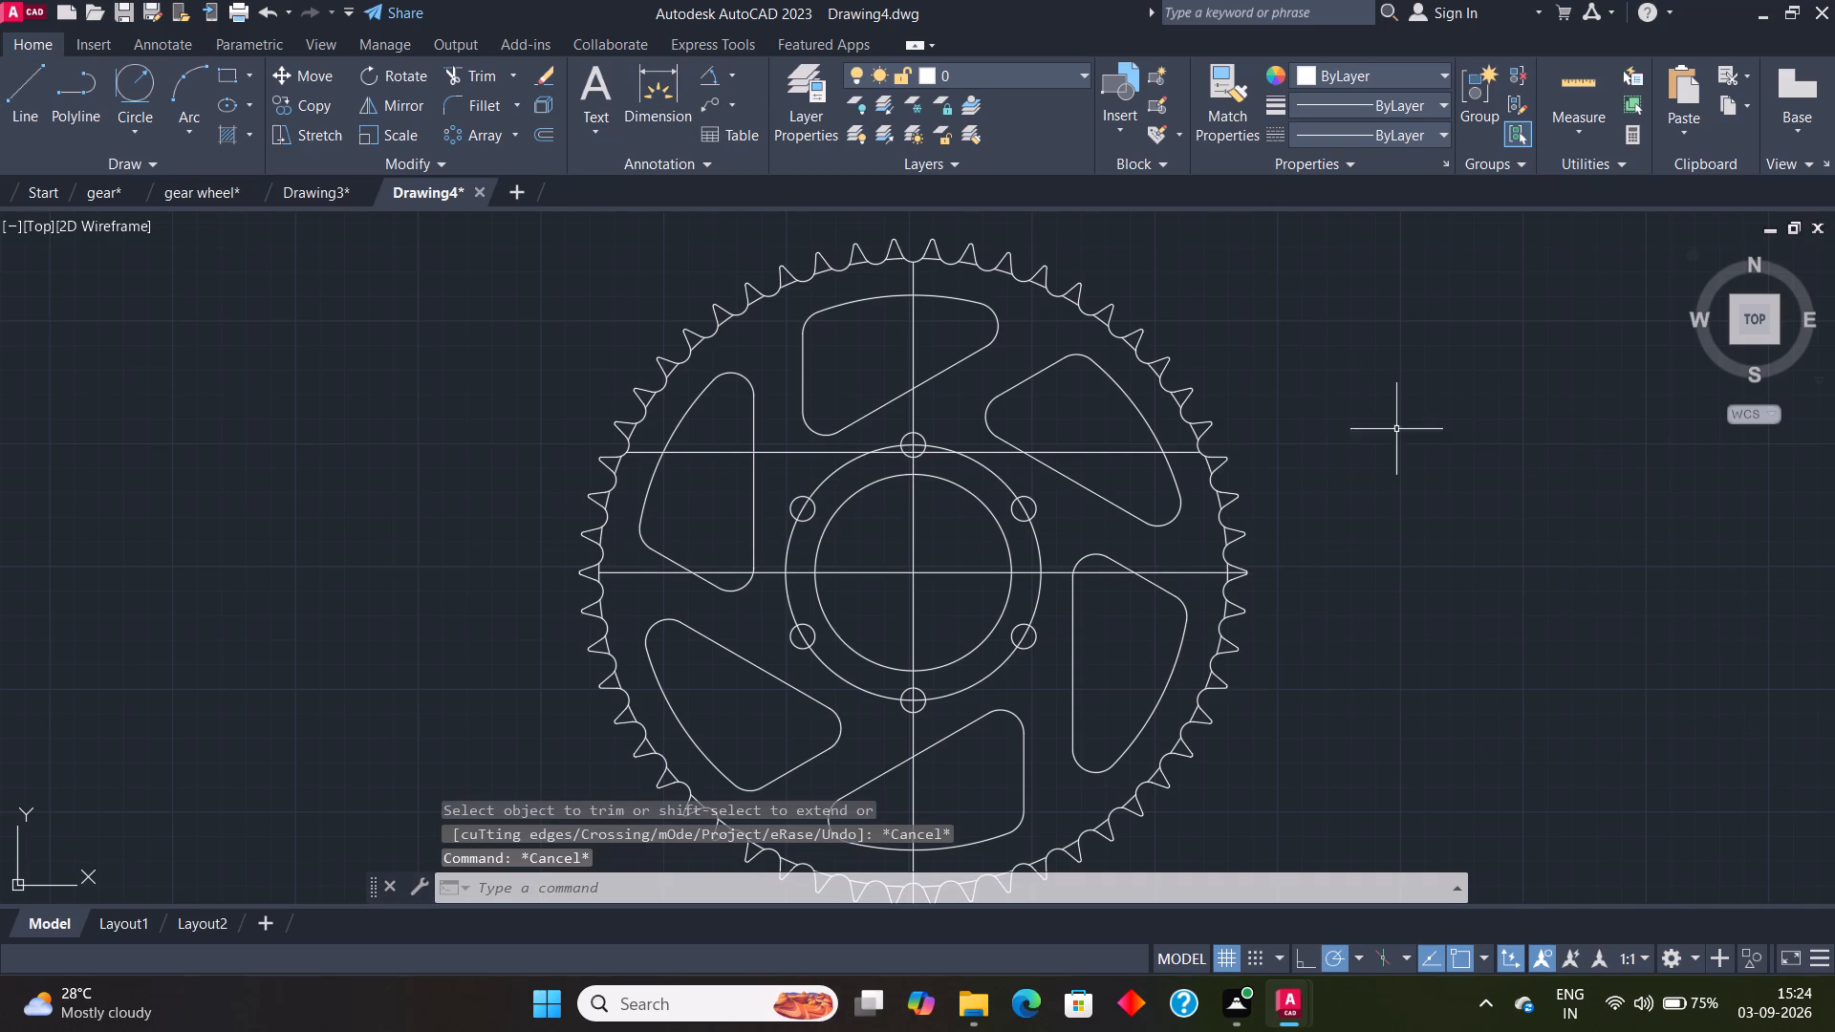
Set the ISO-25 dimension style's text height to 4.5 and arrow size to 3, and make it the current style.
{"action": "key", "text": "d"}
{"action": "key", "text": "Return"}
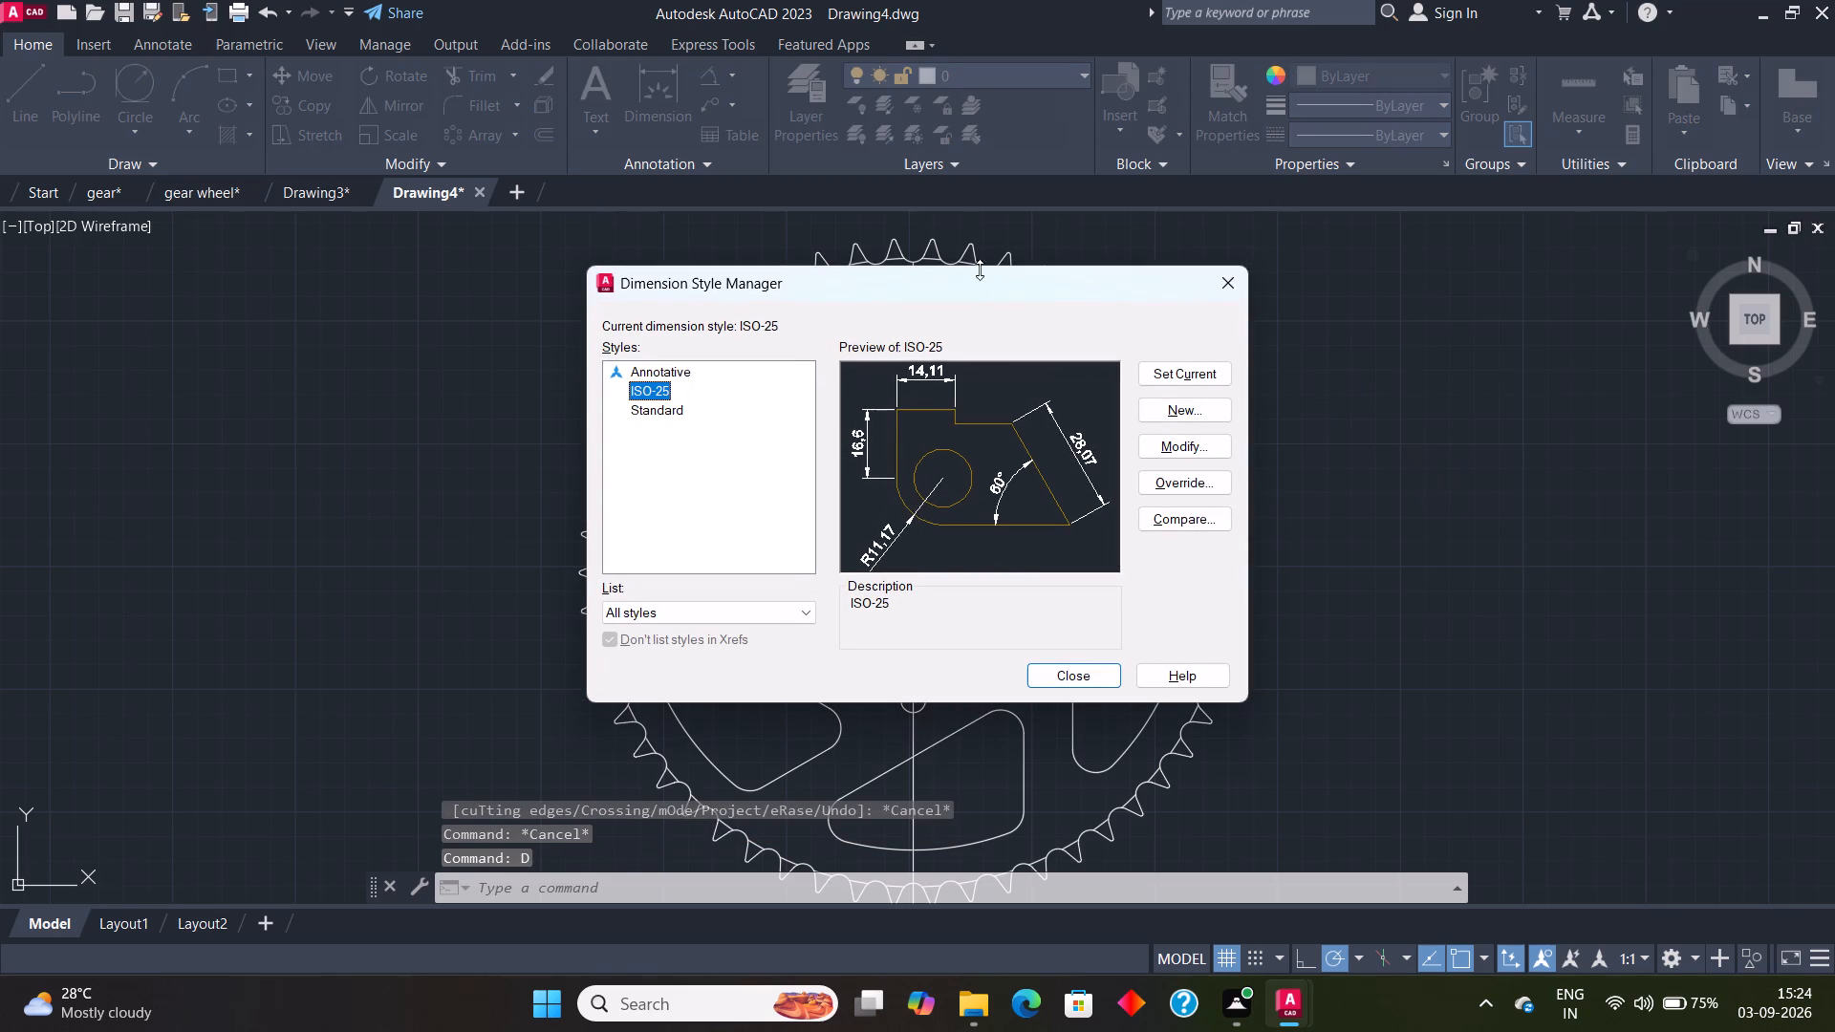
{"action": "left_click", "coordinate": [1198, 447]}
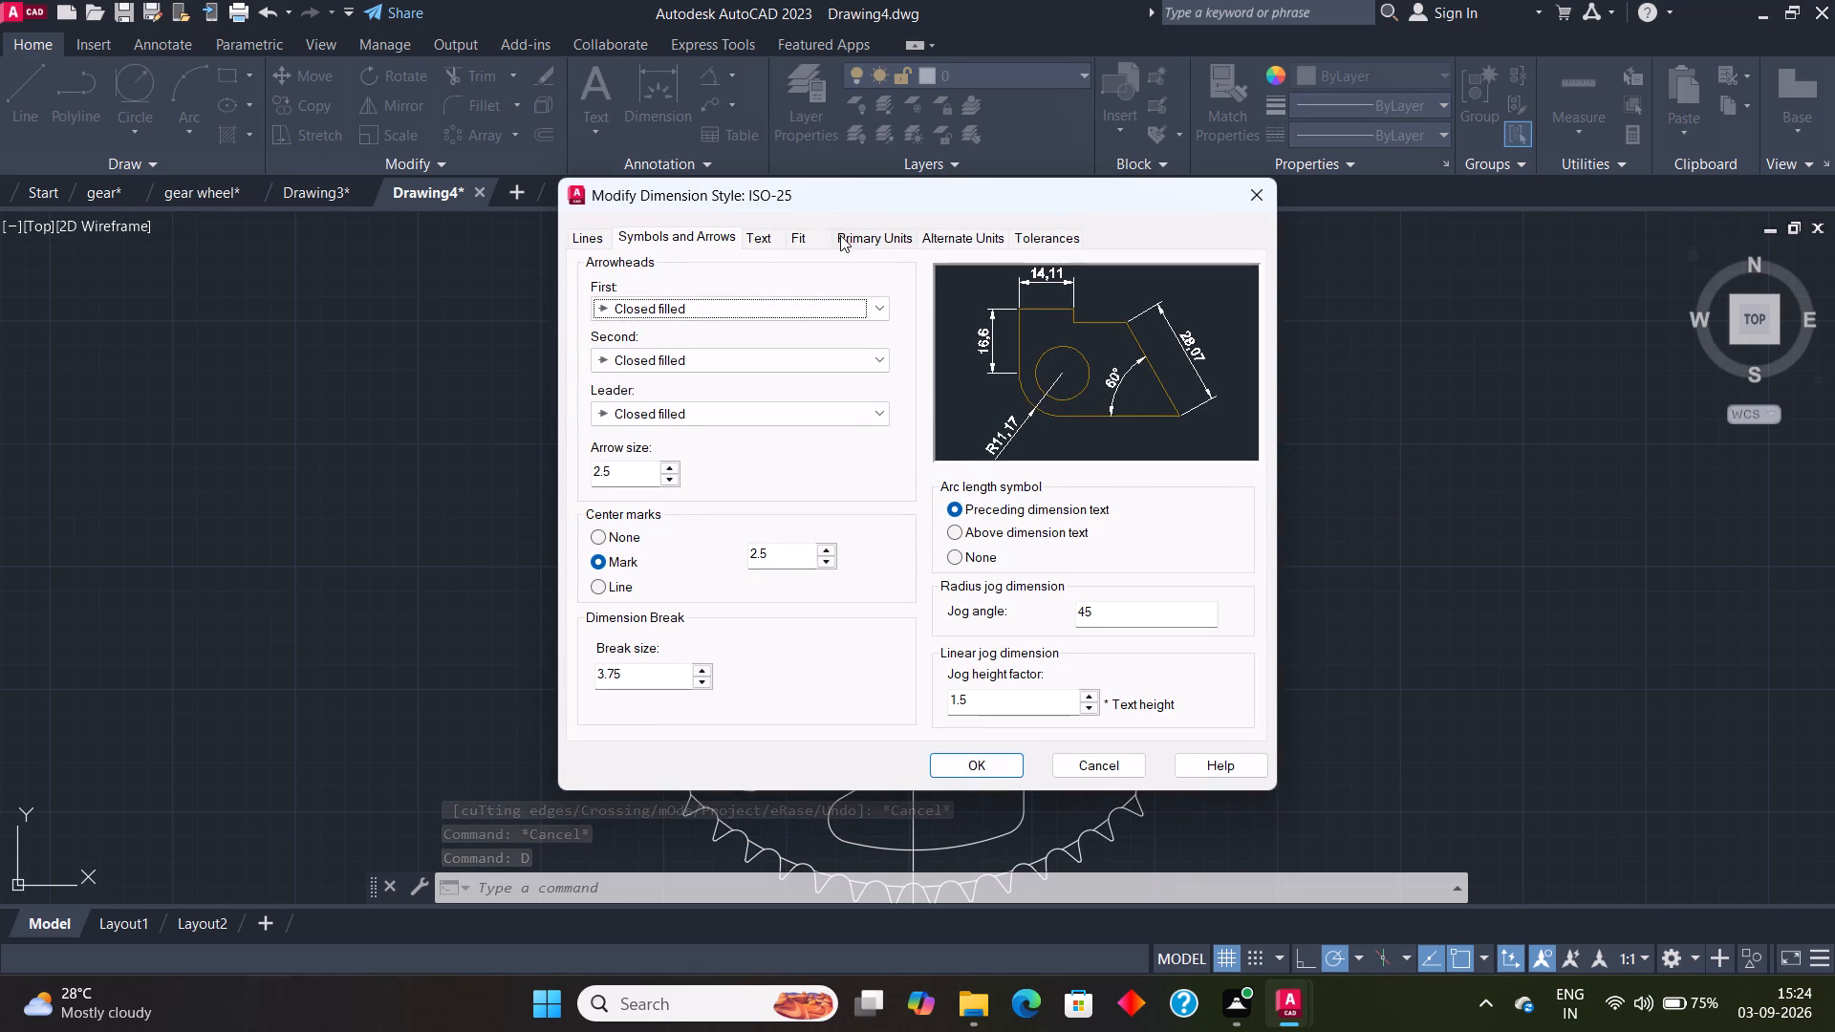
{"action": "left_click", "coordinate": [760, 234]}
{"action": "left_click_drag", "start_coordinate": [848, 401], "coordinate": [810, 403]}
{"action": "type", "text": "4.5"}
{"action": "key", "text": "Return"}
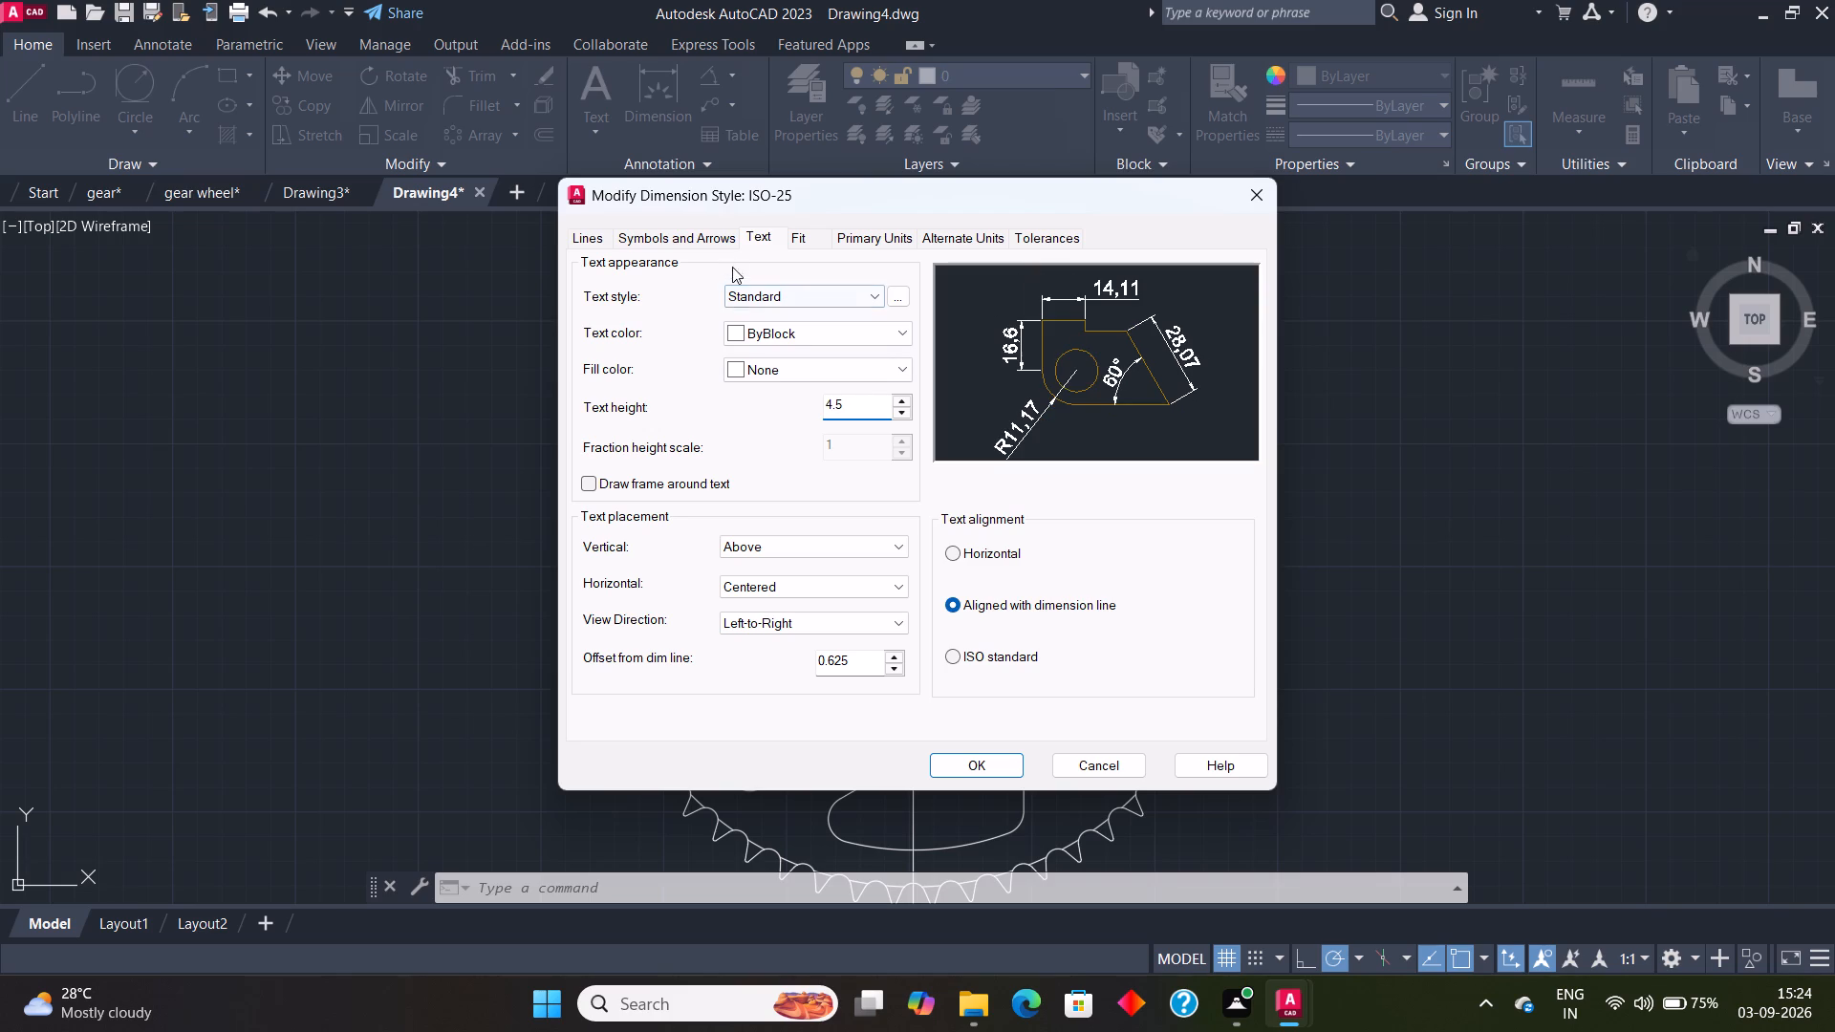
{"action": "left_click", "coordinate": [677, 238]}
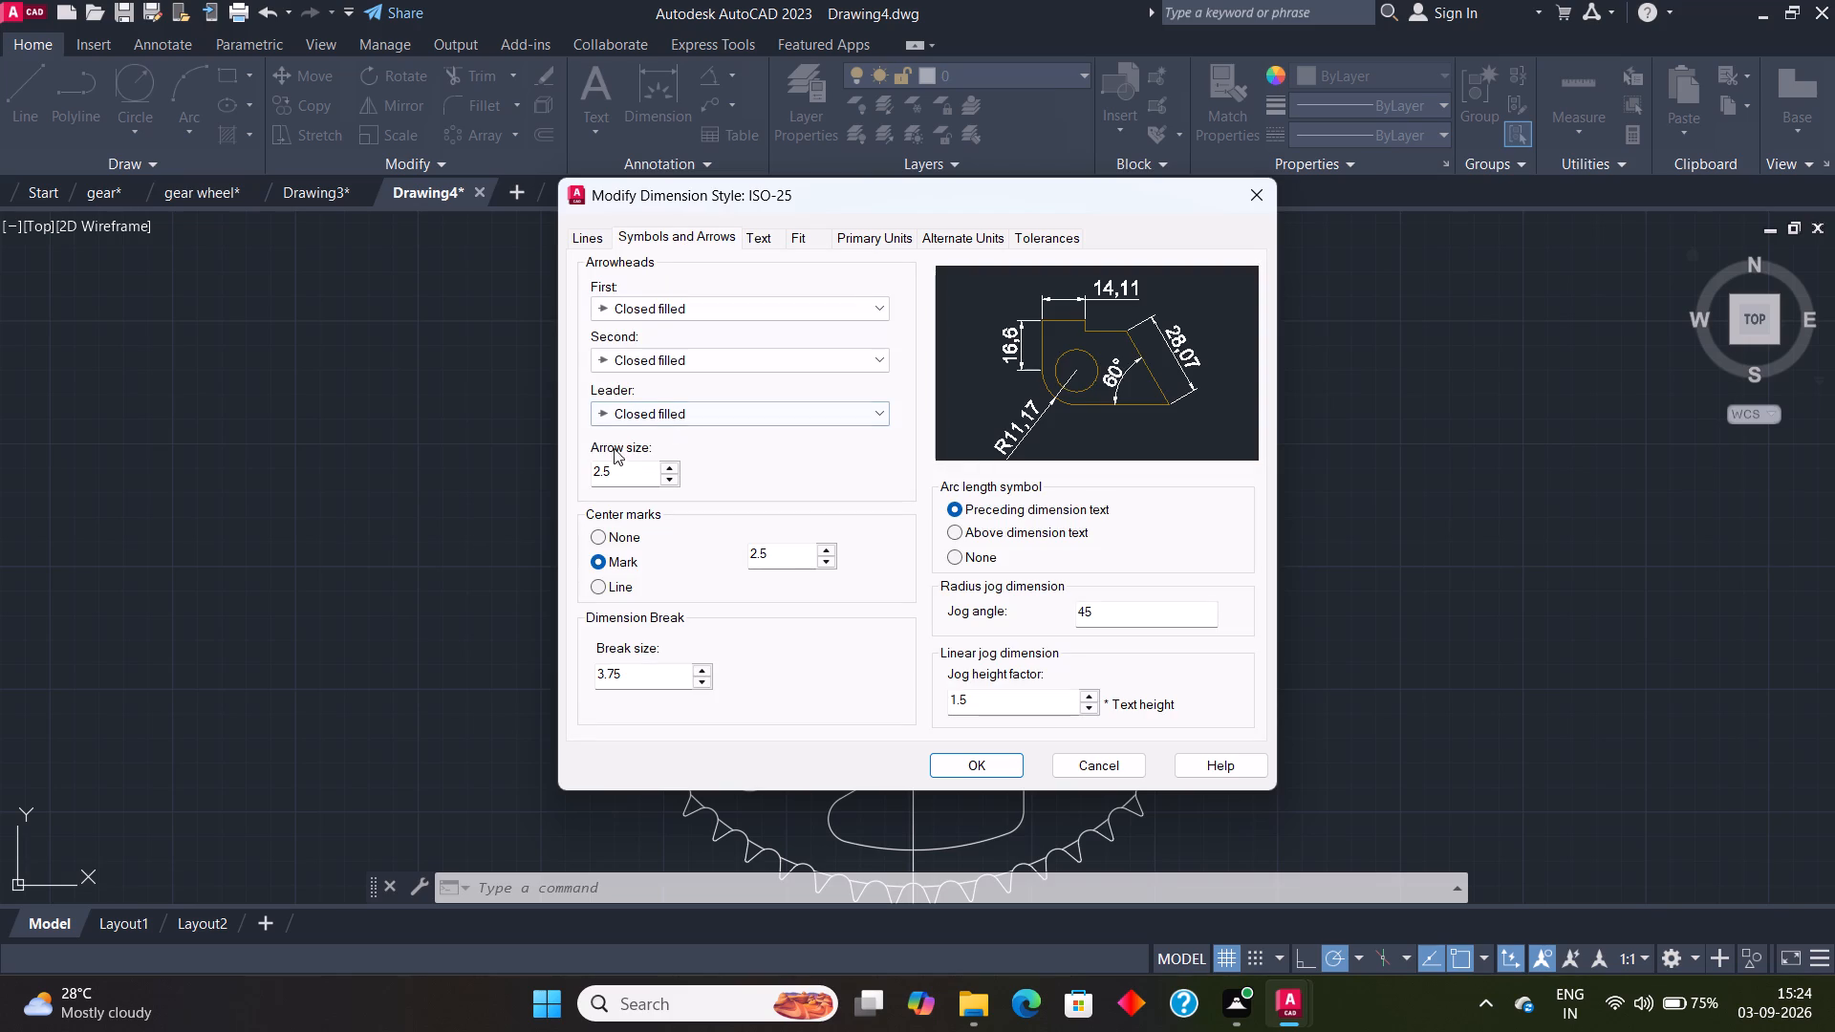
{"action": "left_click_drag", "start_coordinate": [617, 468], "coordinate": [572, 472]}
{"action": "key", "text": "3"}
{"action": "key", "text": "Return"}
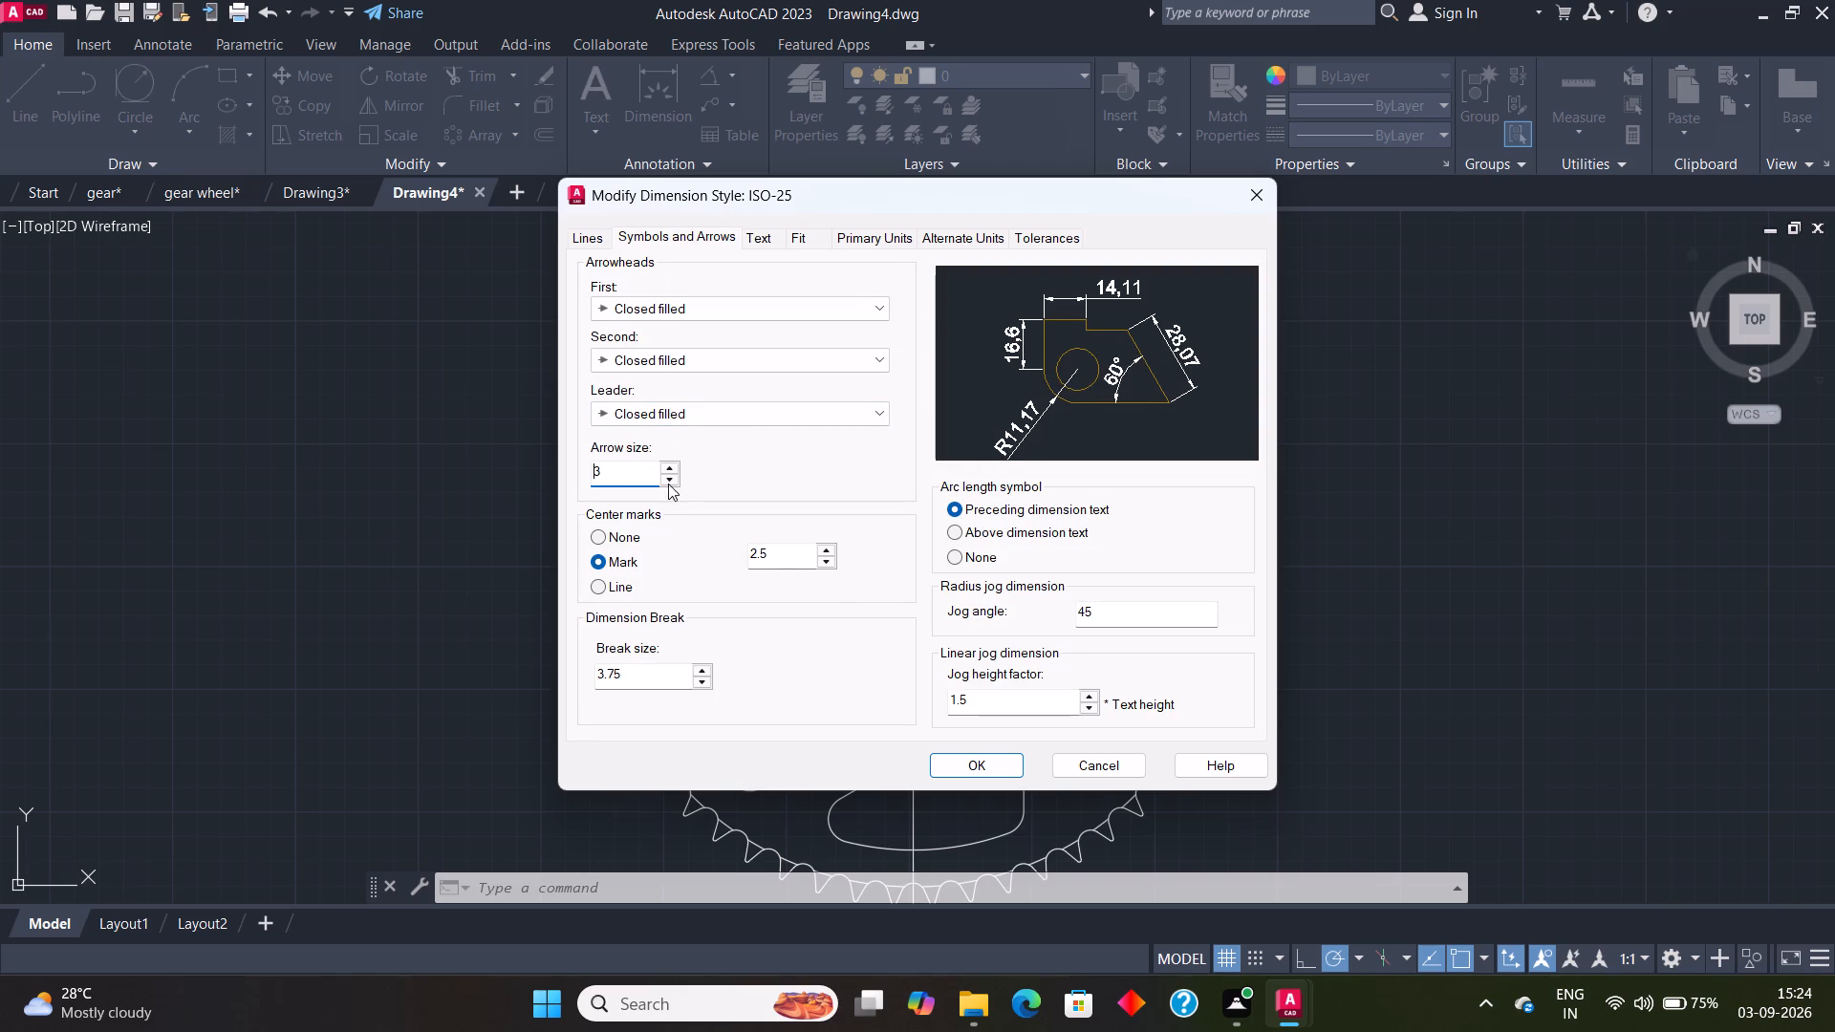
{"action": "left_click", "coordinate": [978, 764]}
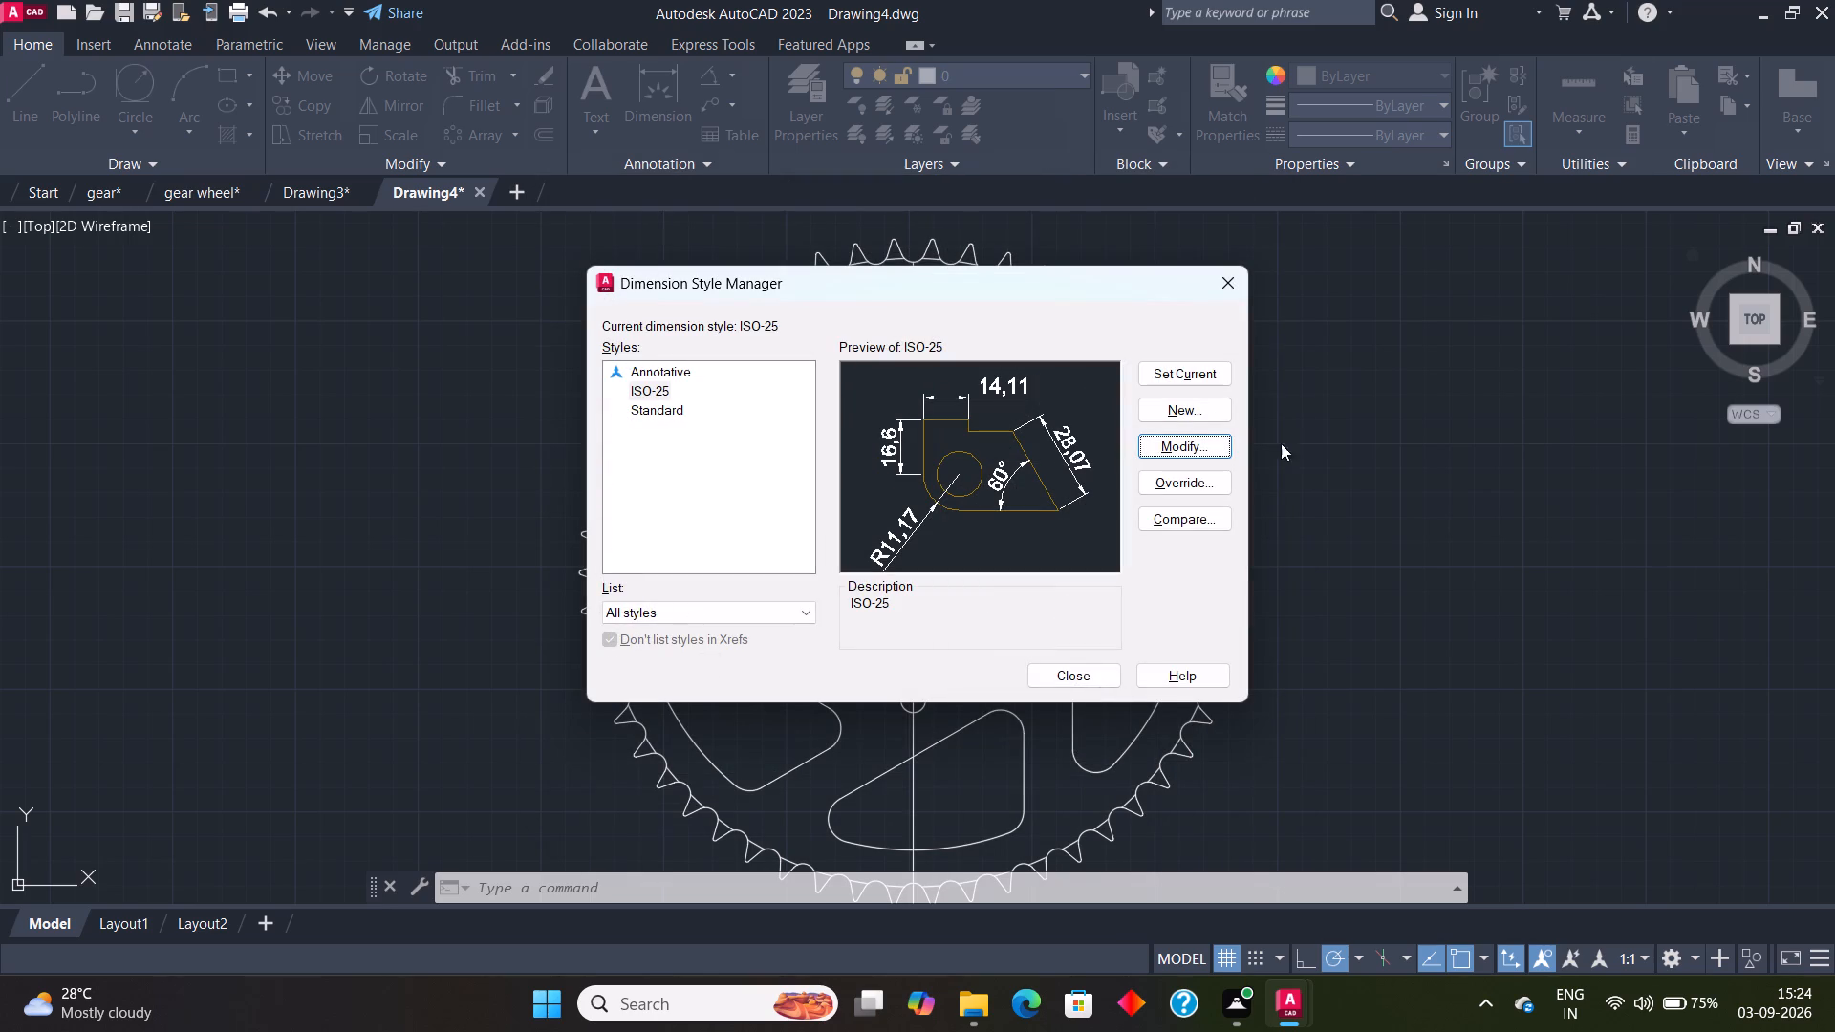
{"action": "left_click", "coordinate": [1190, 376]}
{"action": "left_click", "coordinate": [1098, 671]}
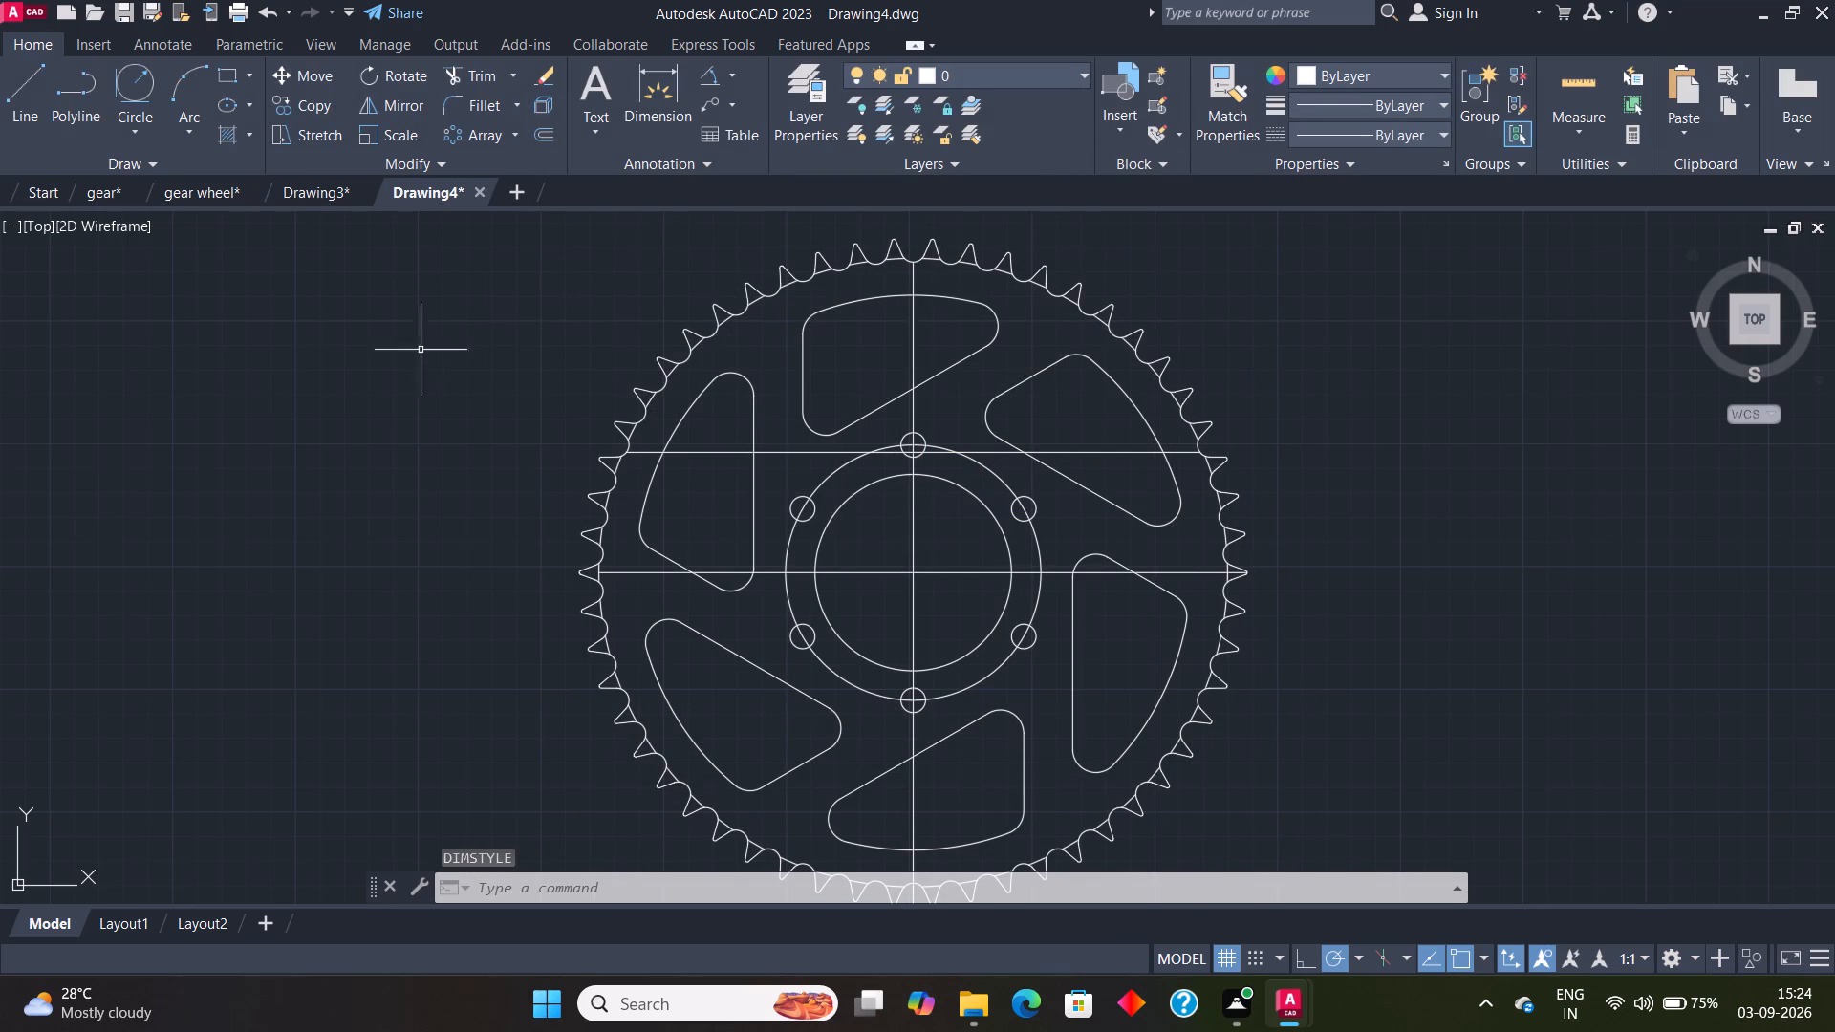
With the bolt-hole pitch circle selected, load the ISO dash linetype ACAD_ISO02W100 into the drawing.
{"action": "left_click", "coordinate": [1004, 476]}
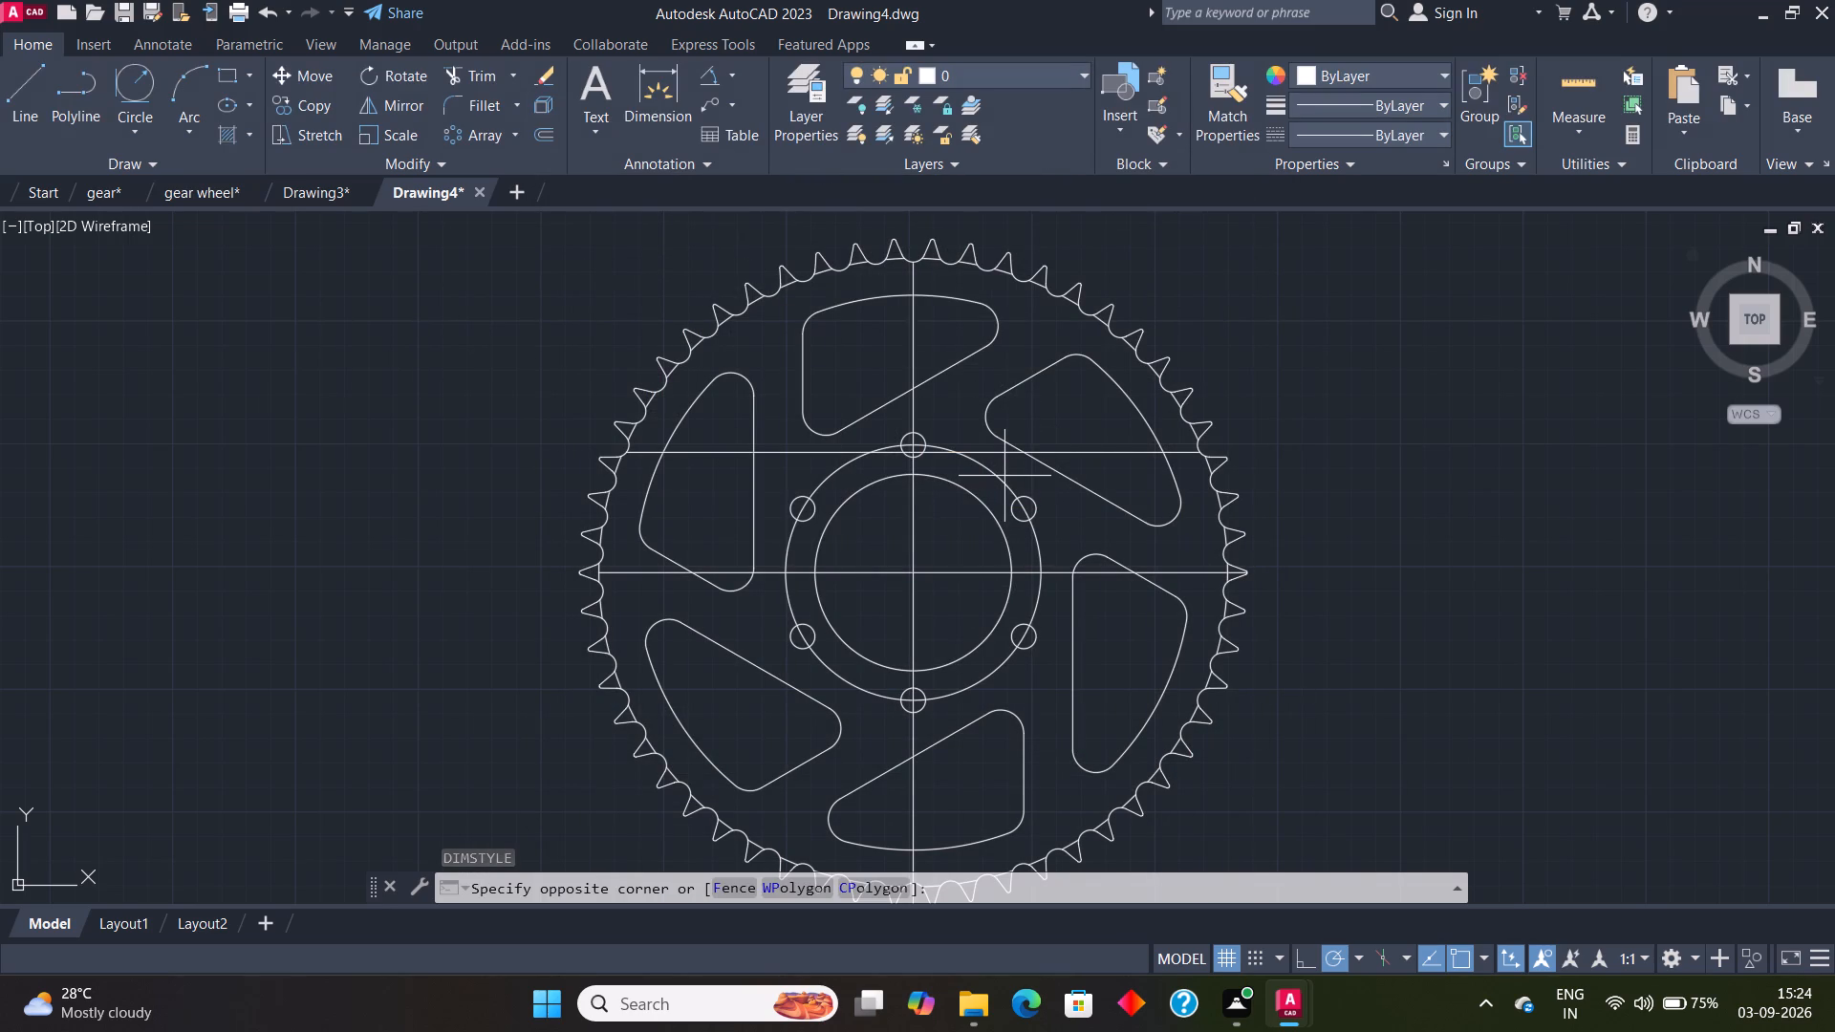
{"action": "left_click", "coordinate": [998, 481]}
{"action": "left_click", "coordinate": [1428, 137]}
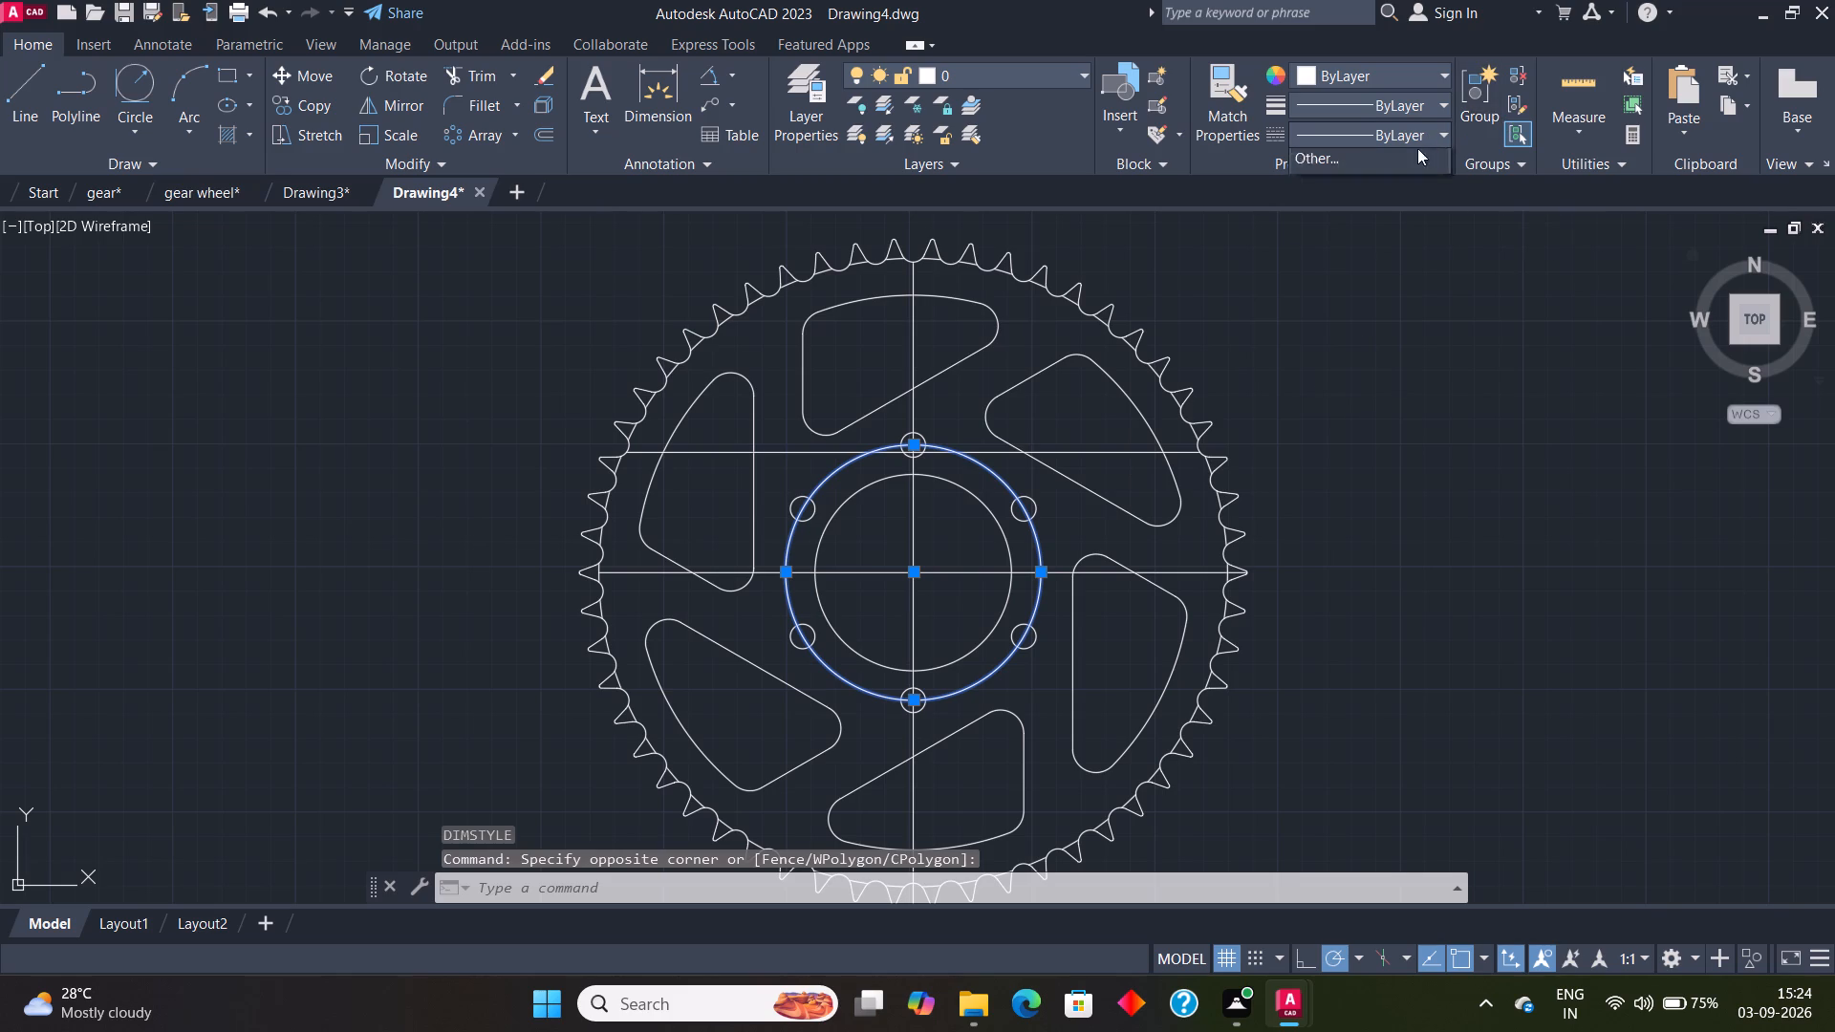
{"action": "left_click", "coordinate": [1351, 244]}
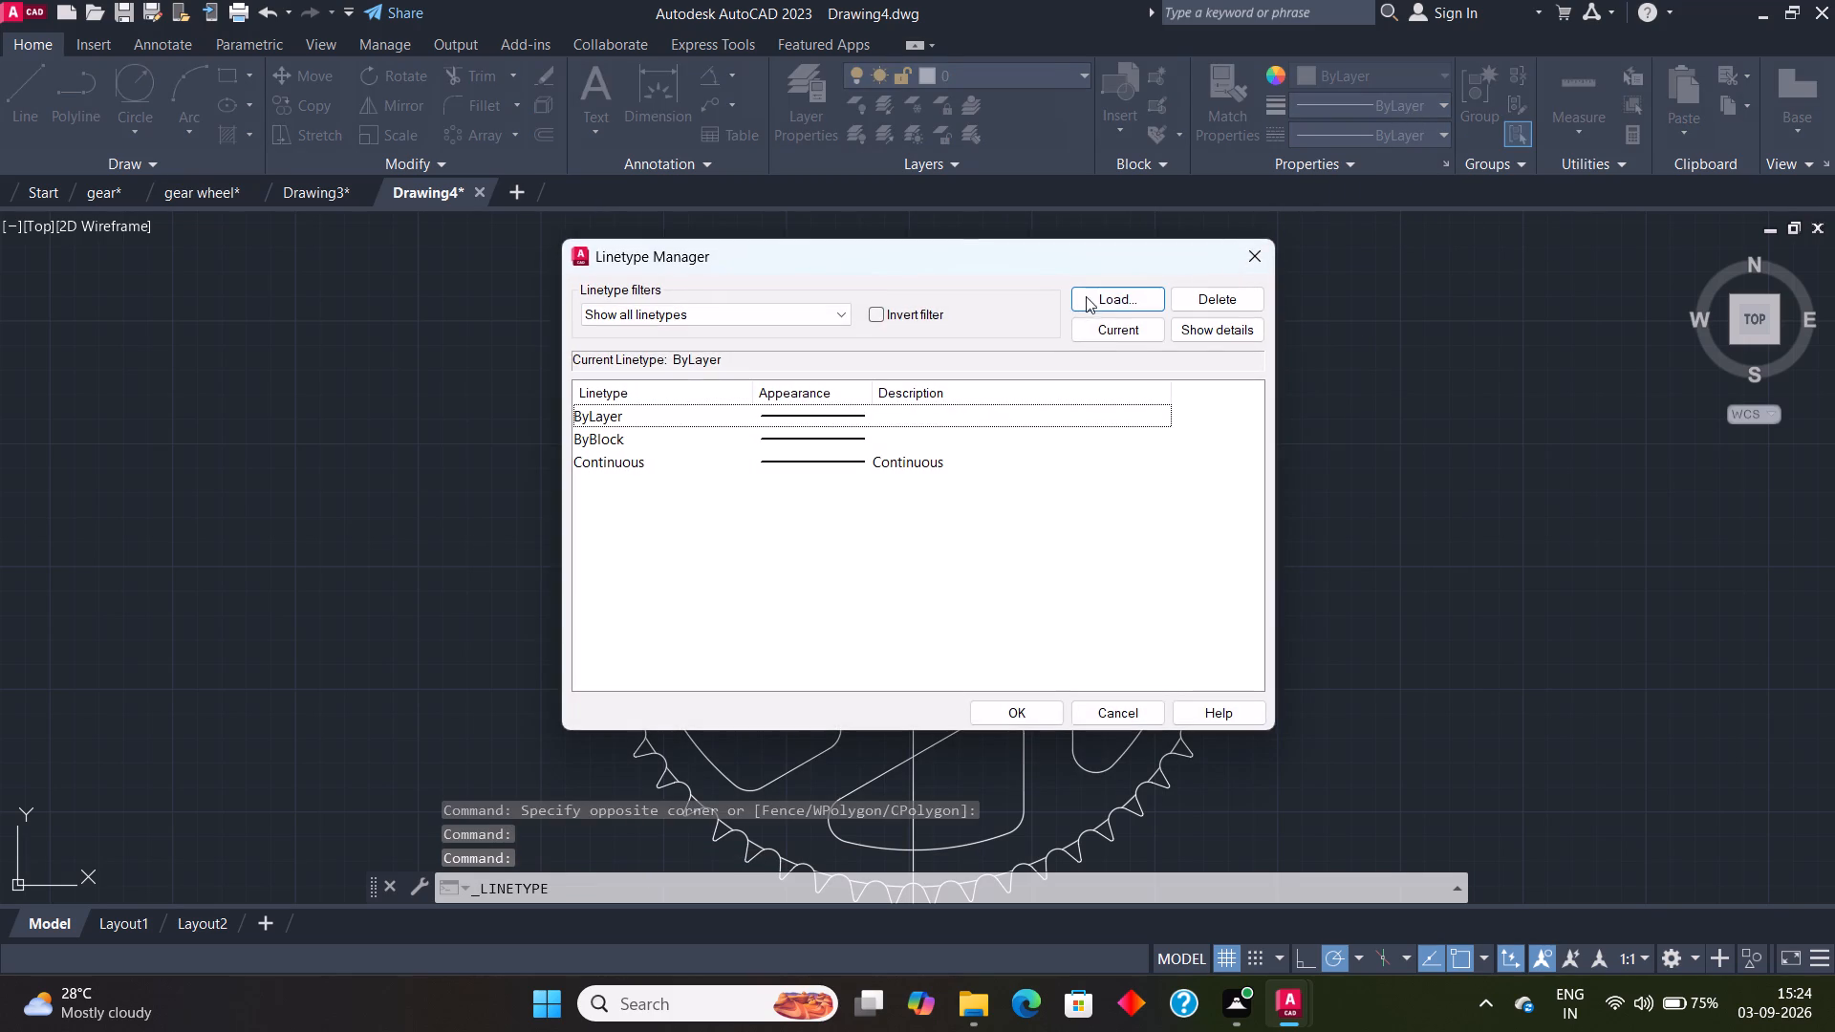
{"action": "left_click", "coordinate": [1084, 297]}
{"action": "left_click", "coordinate": [950, 458]}
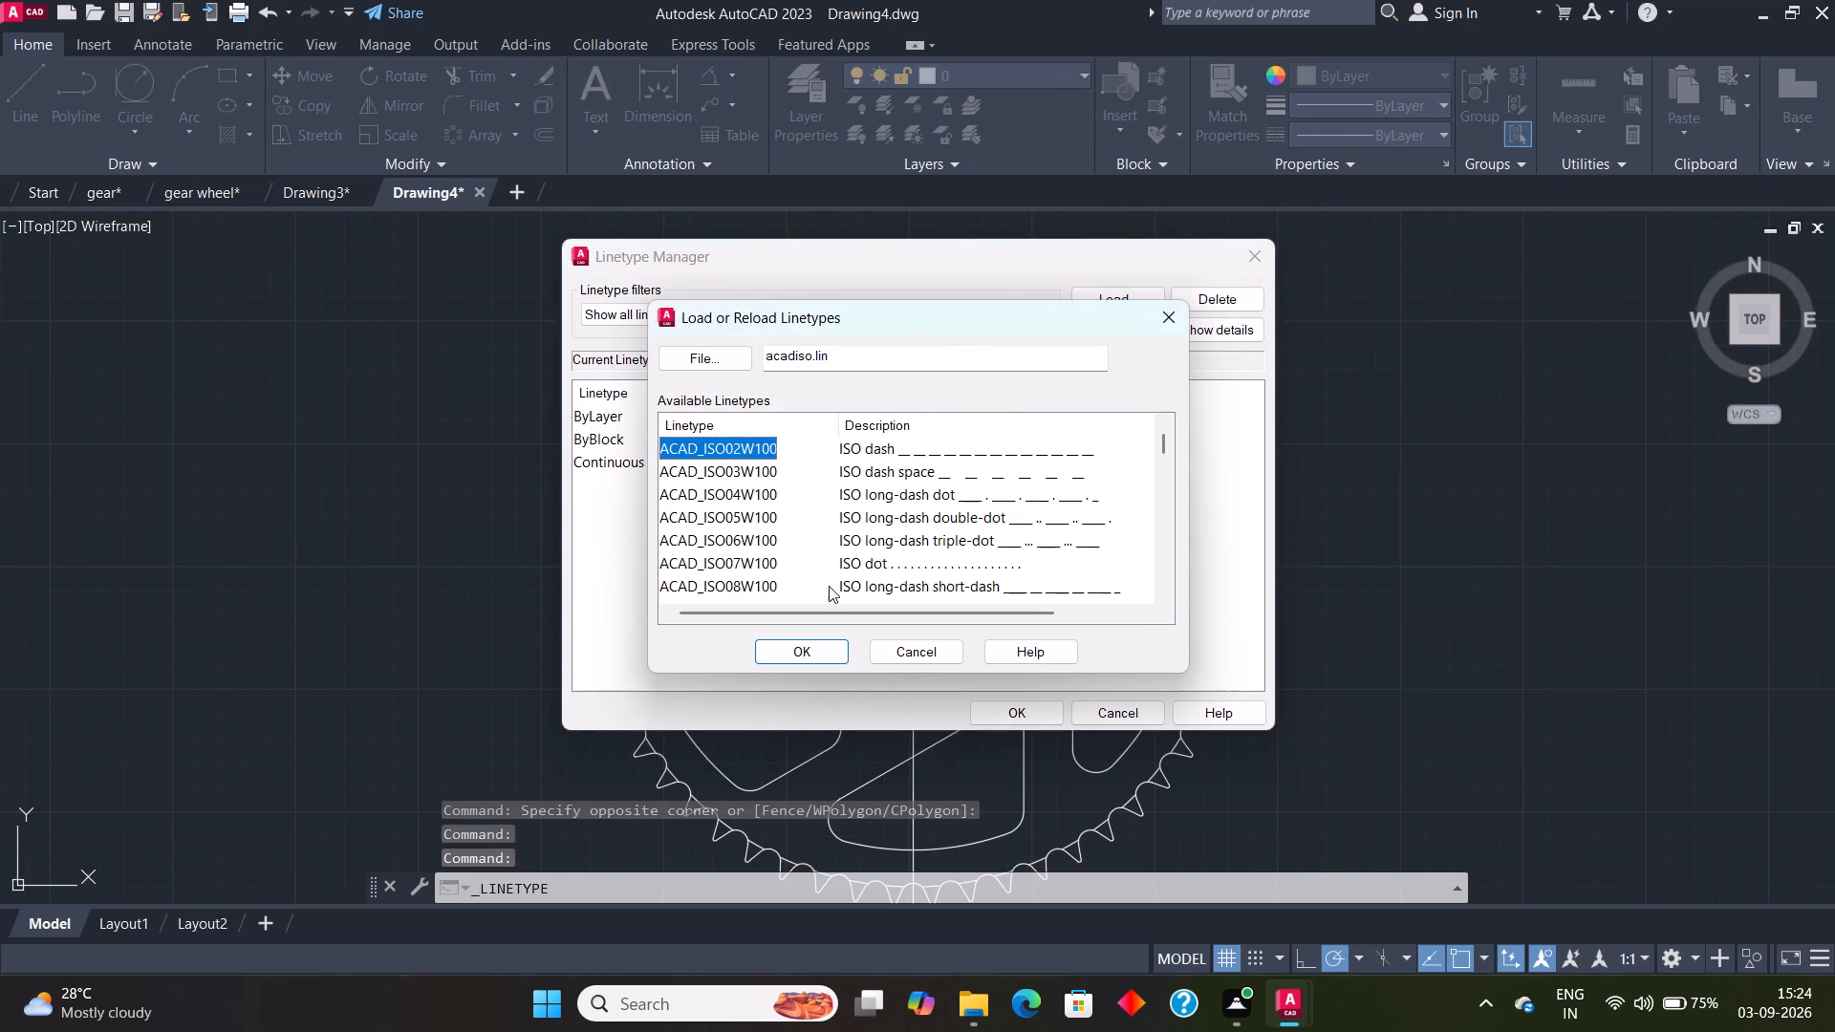
{"action": "left_click", "coordinate": [793, 641]}
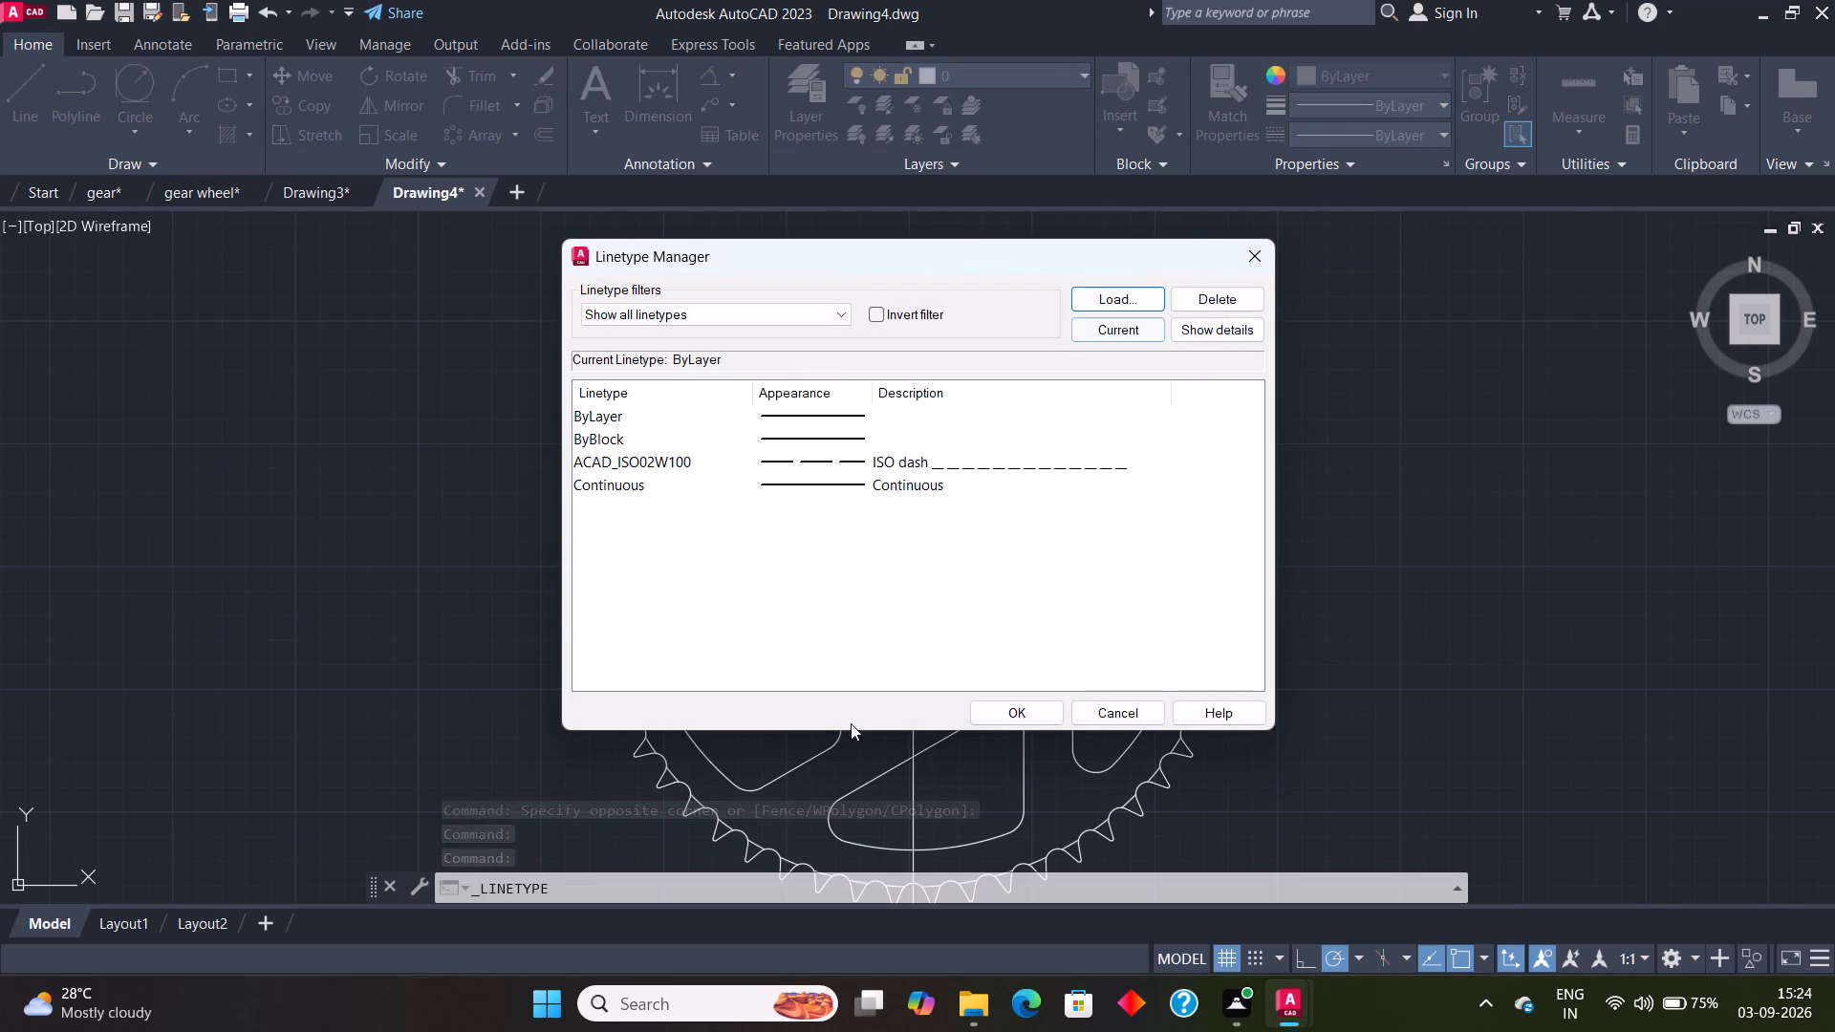
{"action": "left_click", "coordinate": [965, 471]}
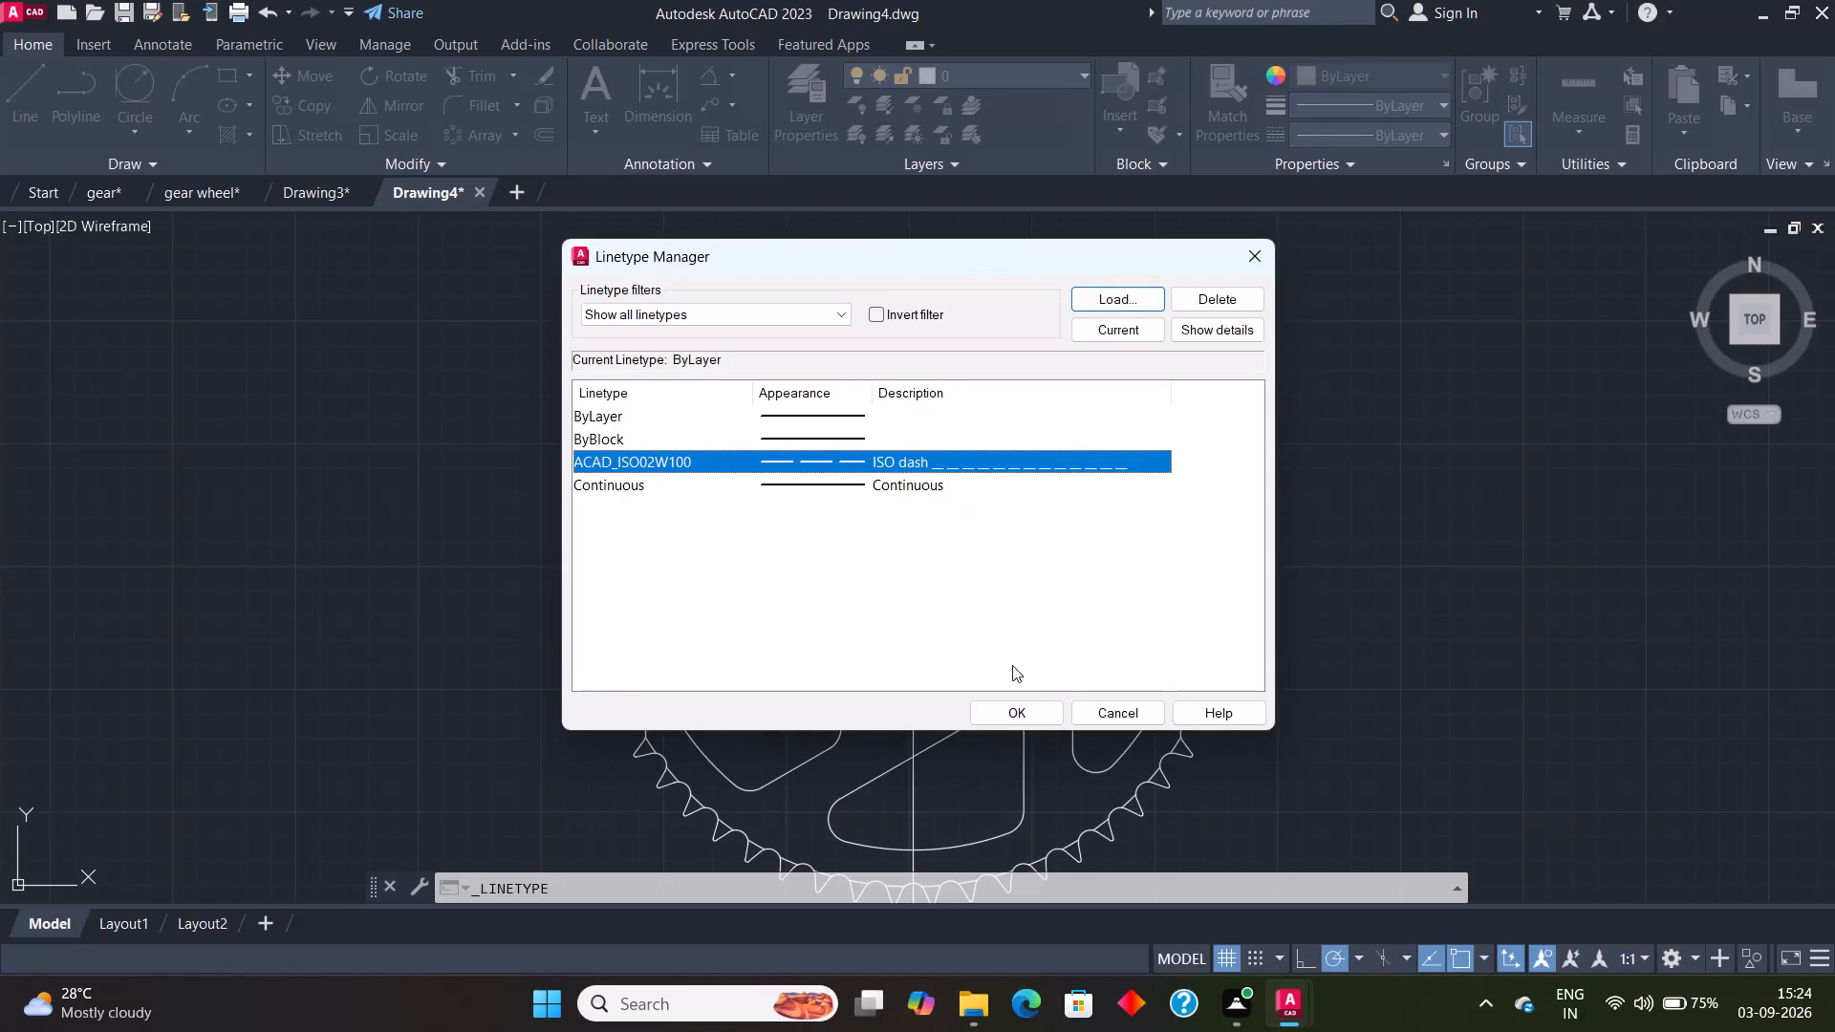
{"action": "left_click", "coordinate": [1034, 712]}
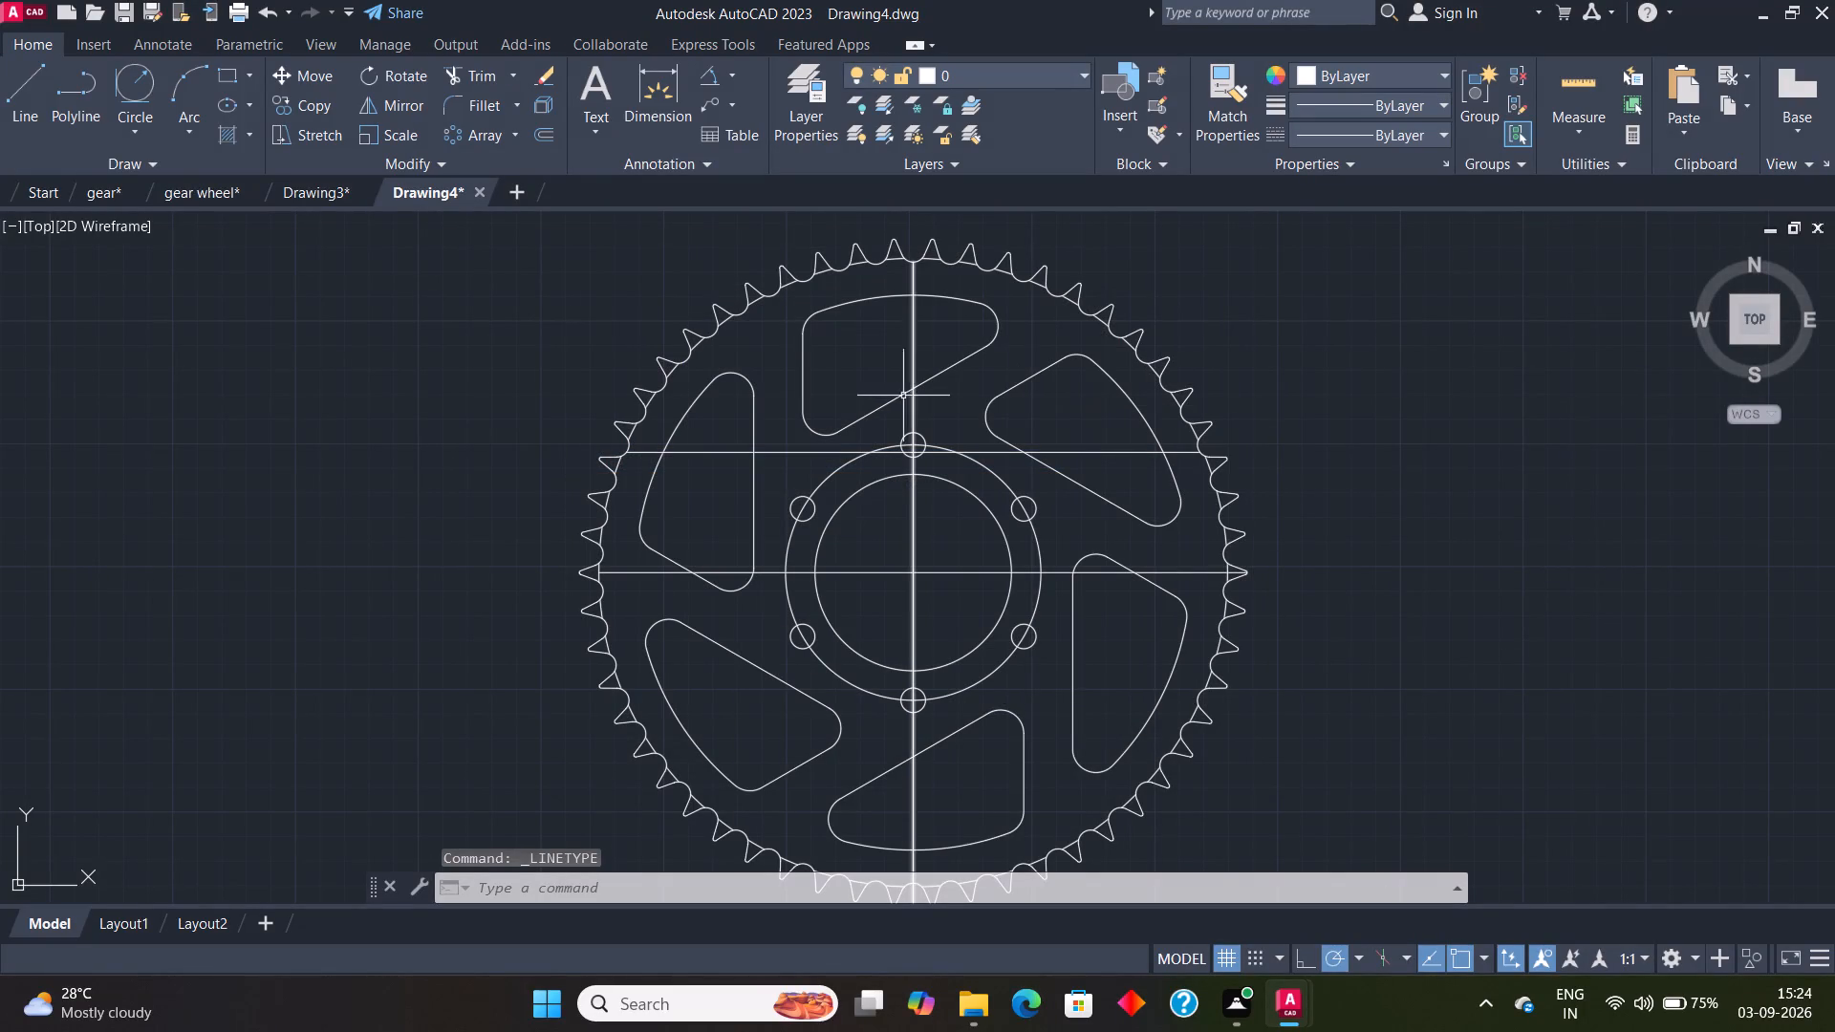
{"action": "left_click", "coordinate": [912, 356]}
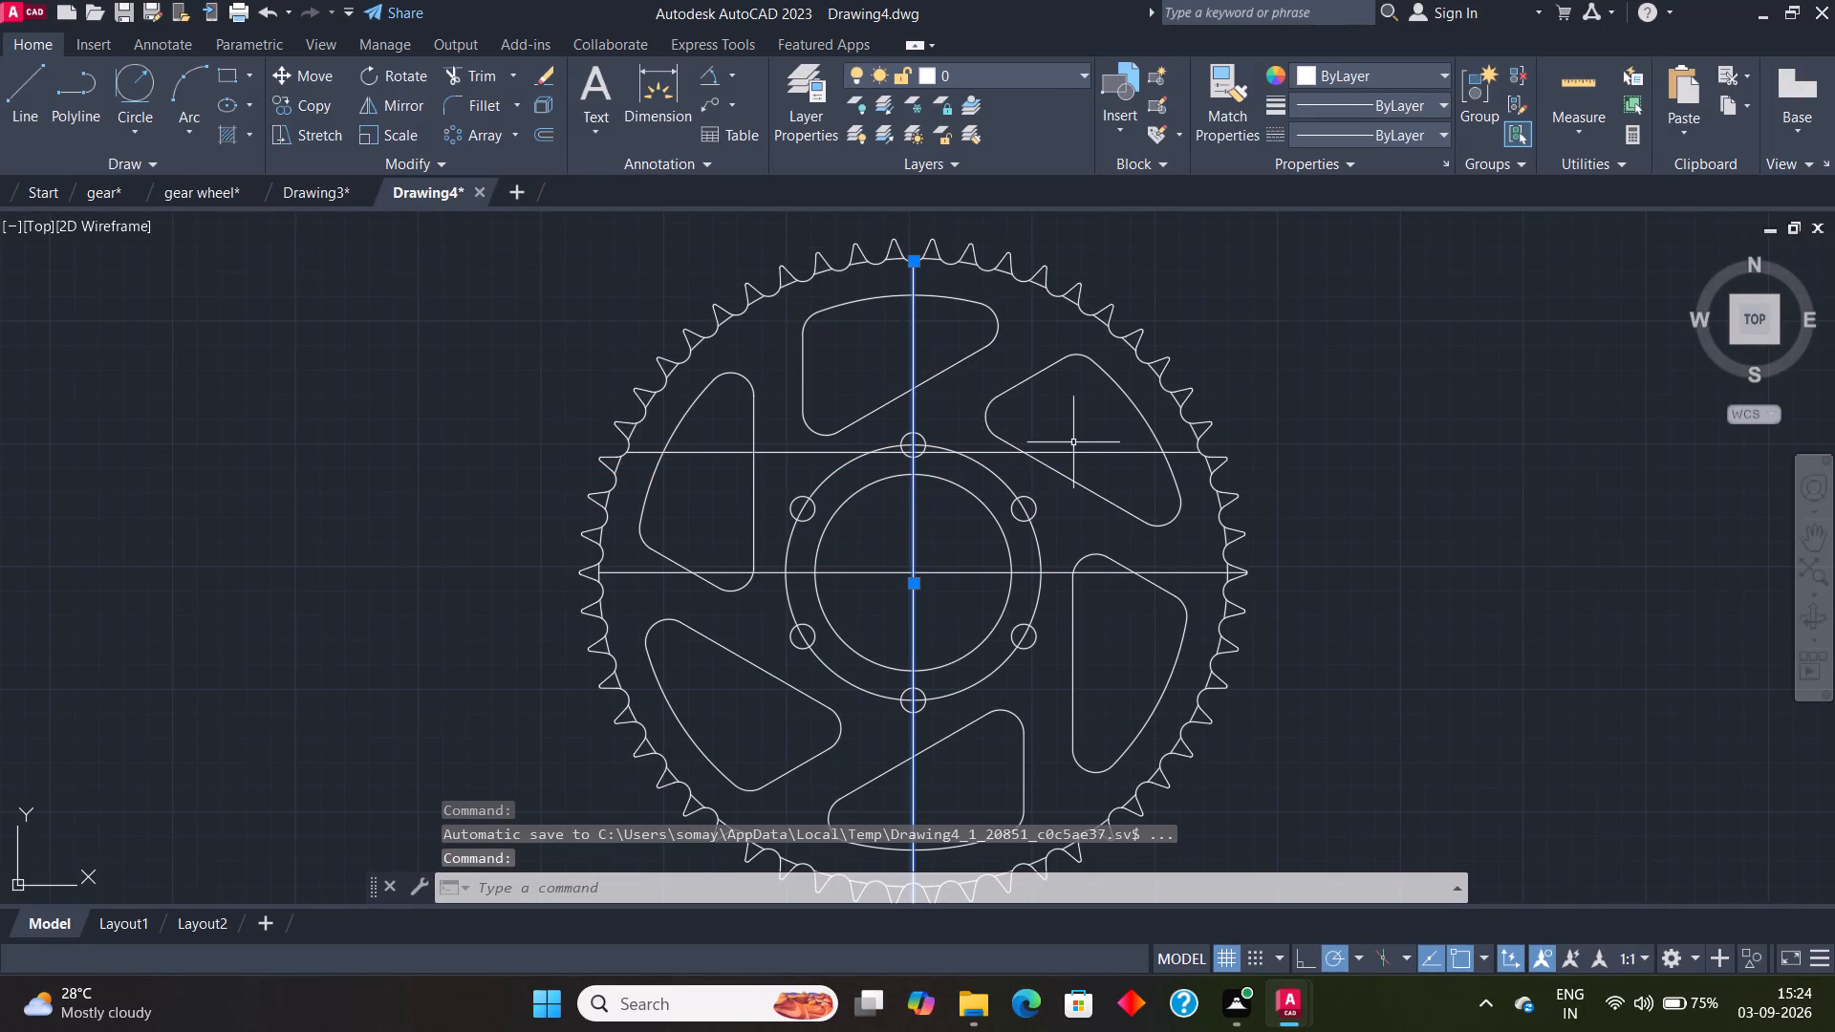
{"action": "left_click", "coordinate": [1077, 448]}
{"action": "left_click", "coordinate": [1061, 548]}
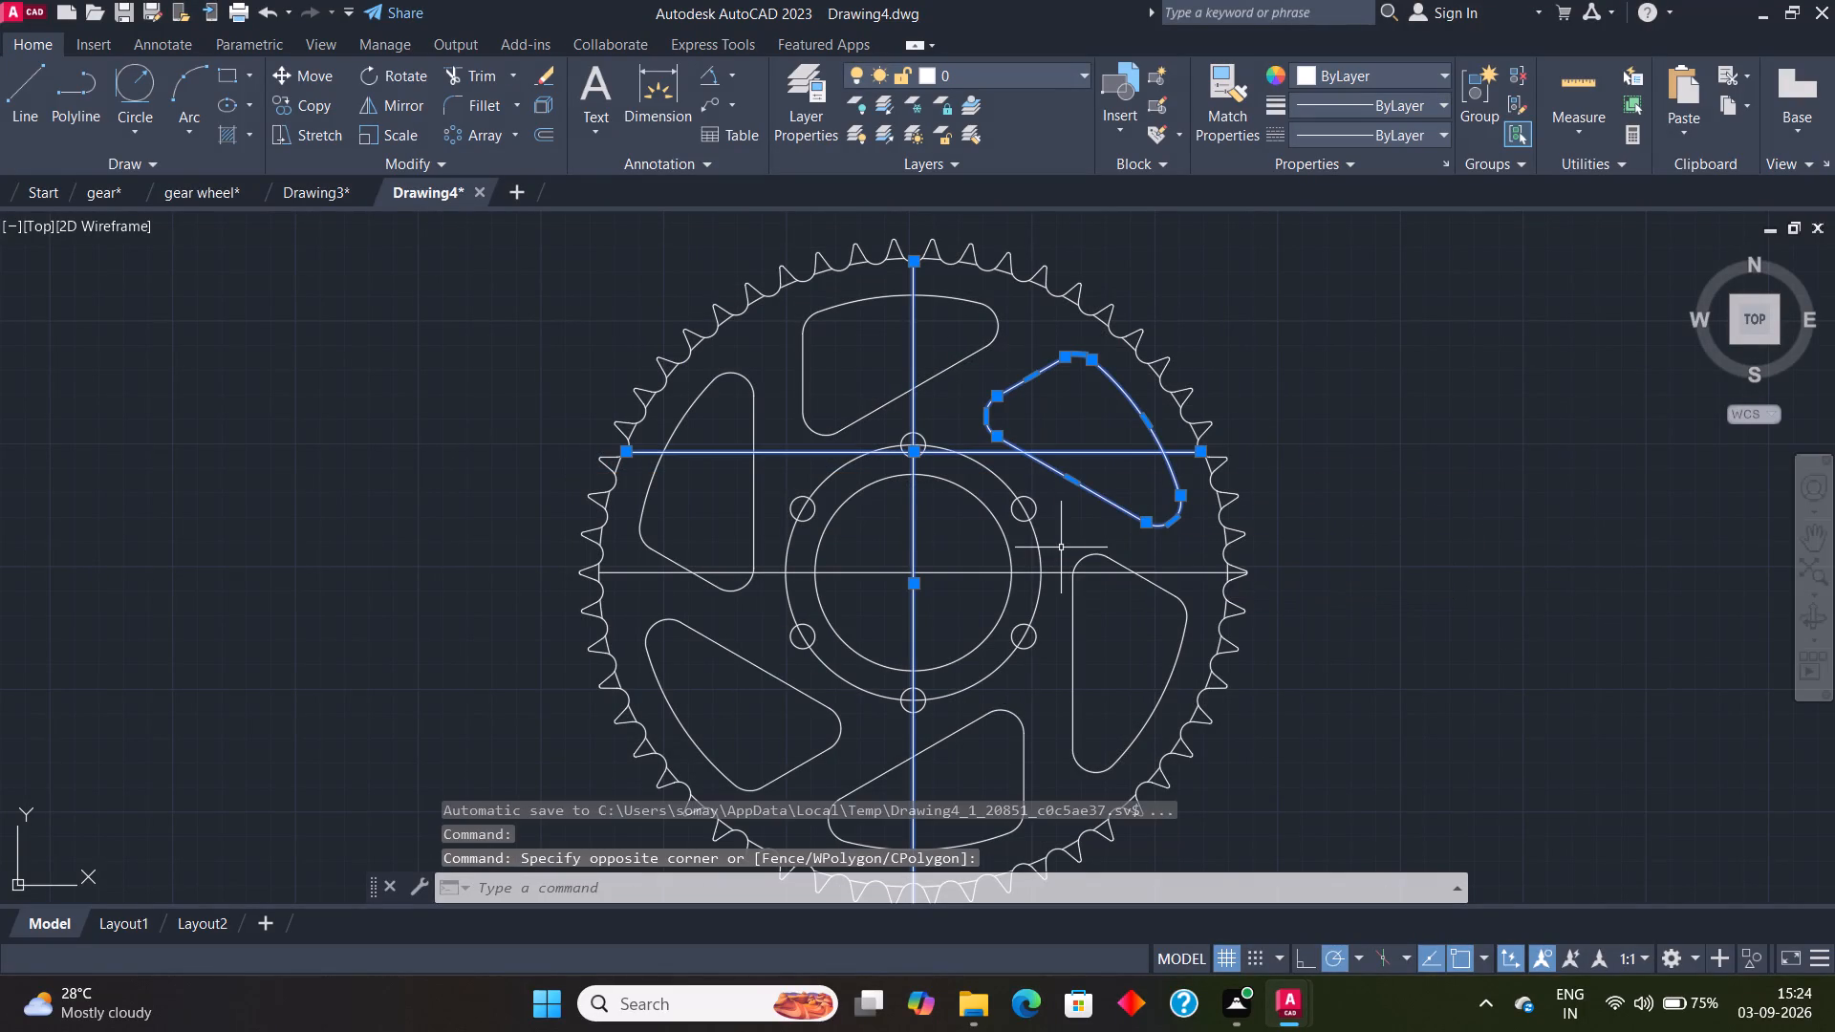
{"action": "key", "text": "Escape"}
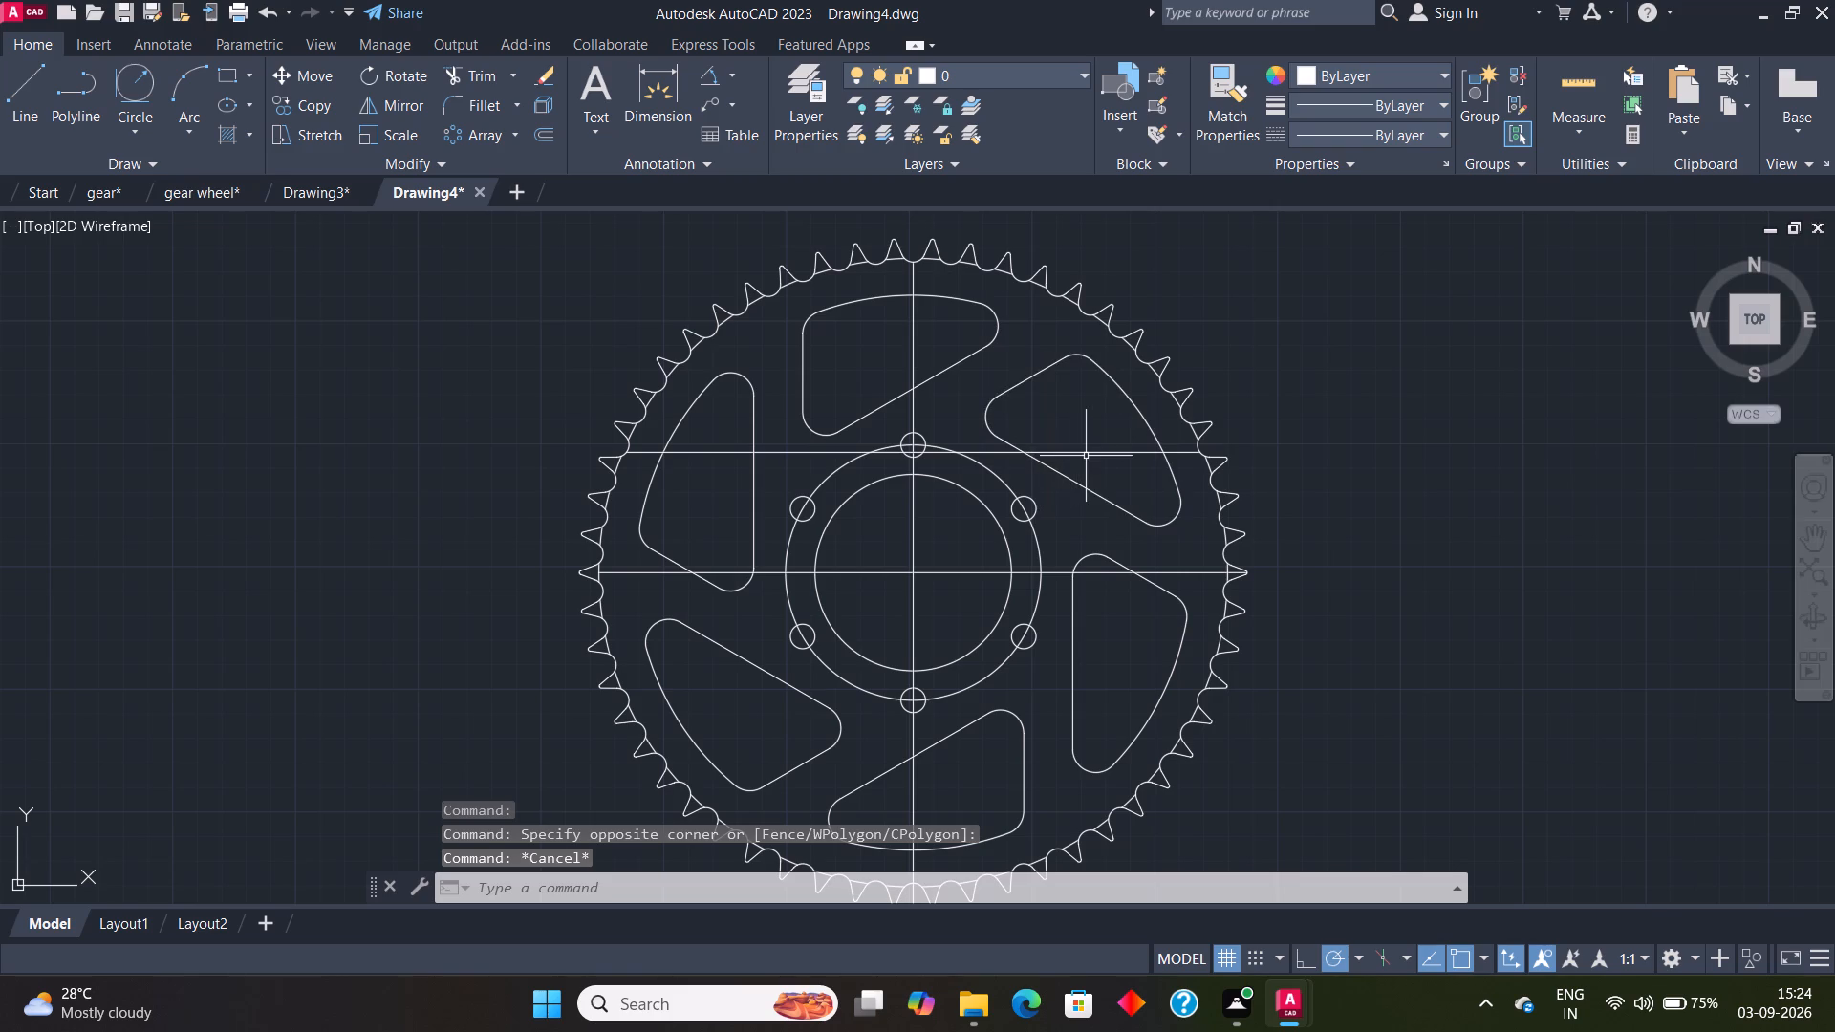
Apply the ACAD_ISO02W100 linetype to both horizontal lines and the vertical centreline.
{"action": "left_click", "coordinate": [1087, 454]}
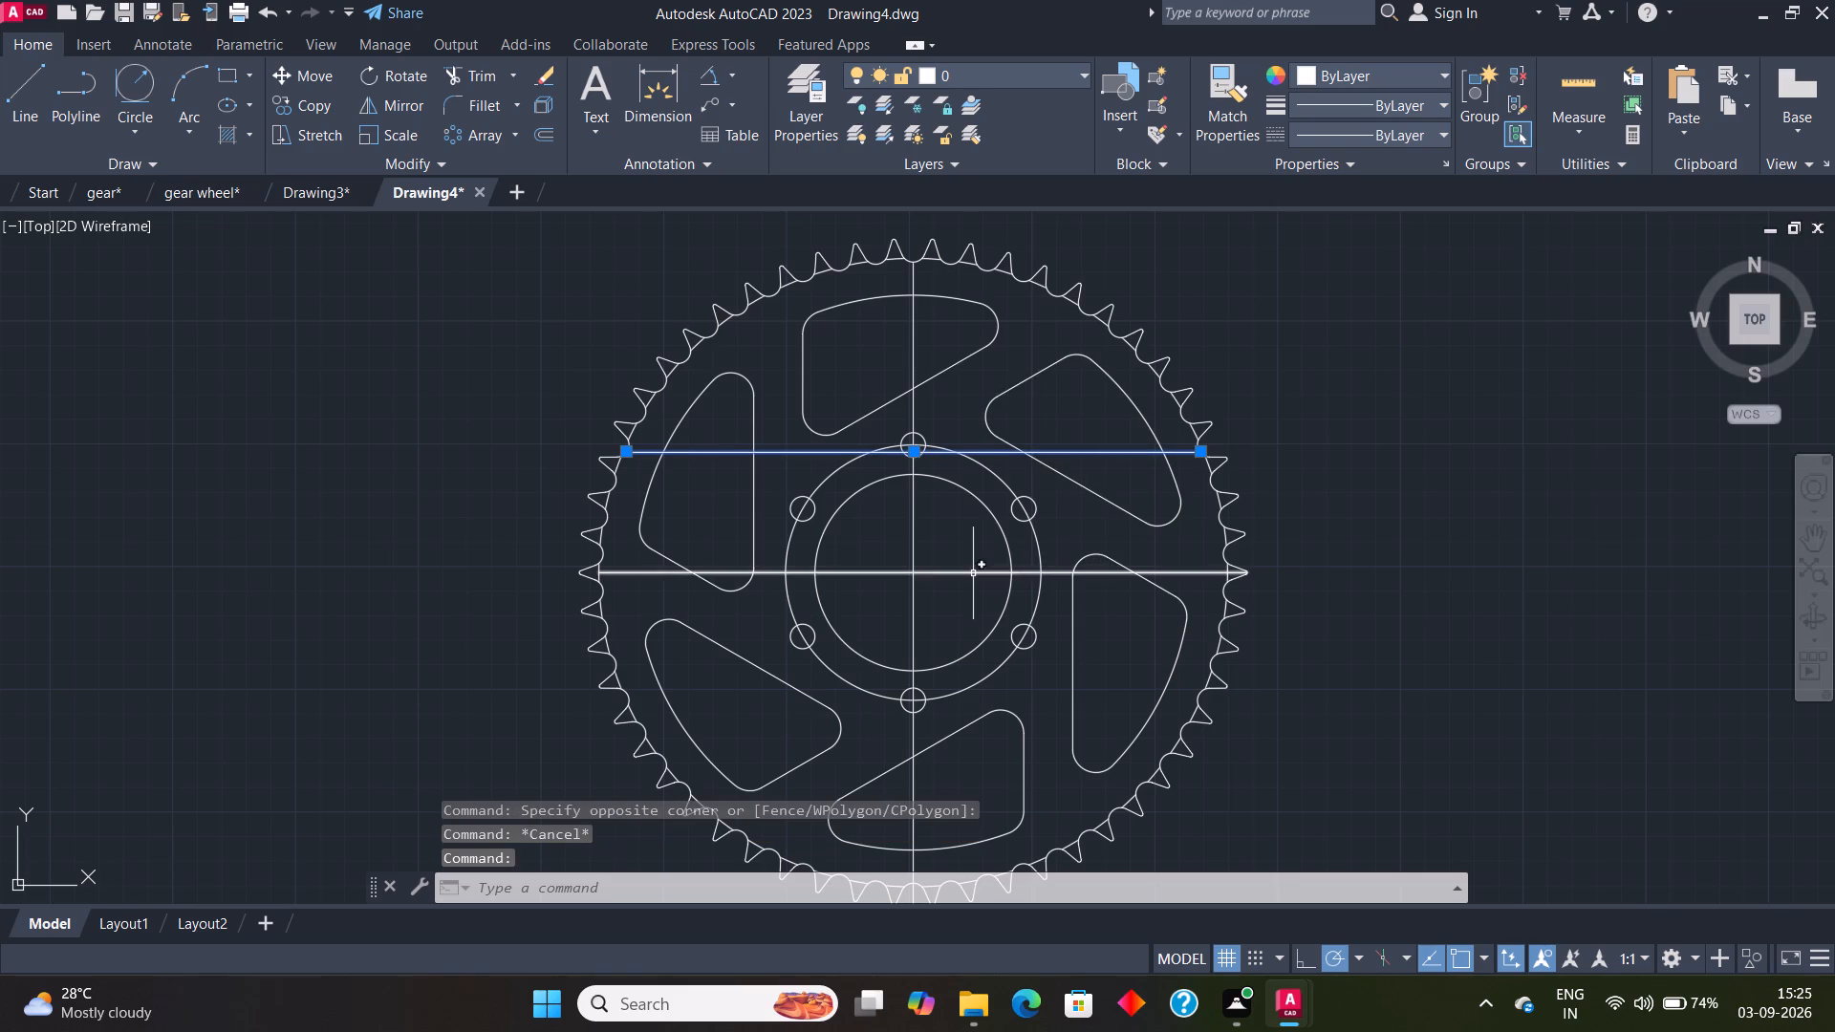
{"action": "left_click", "coordinate": [973, 573]}
{"action": "left_click", "coordinate": [912, 514]}
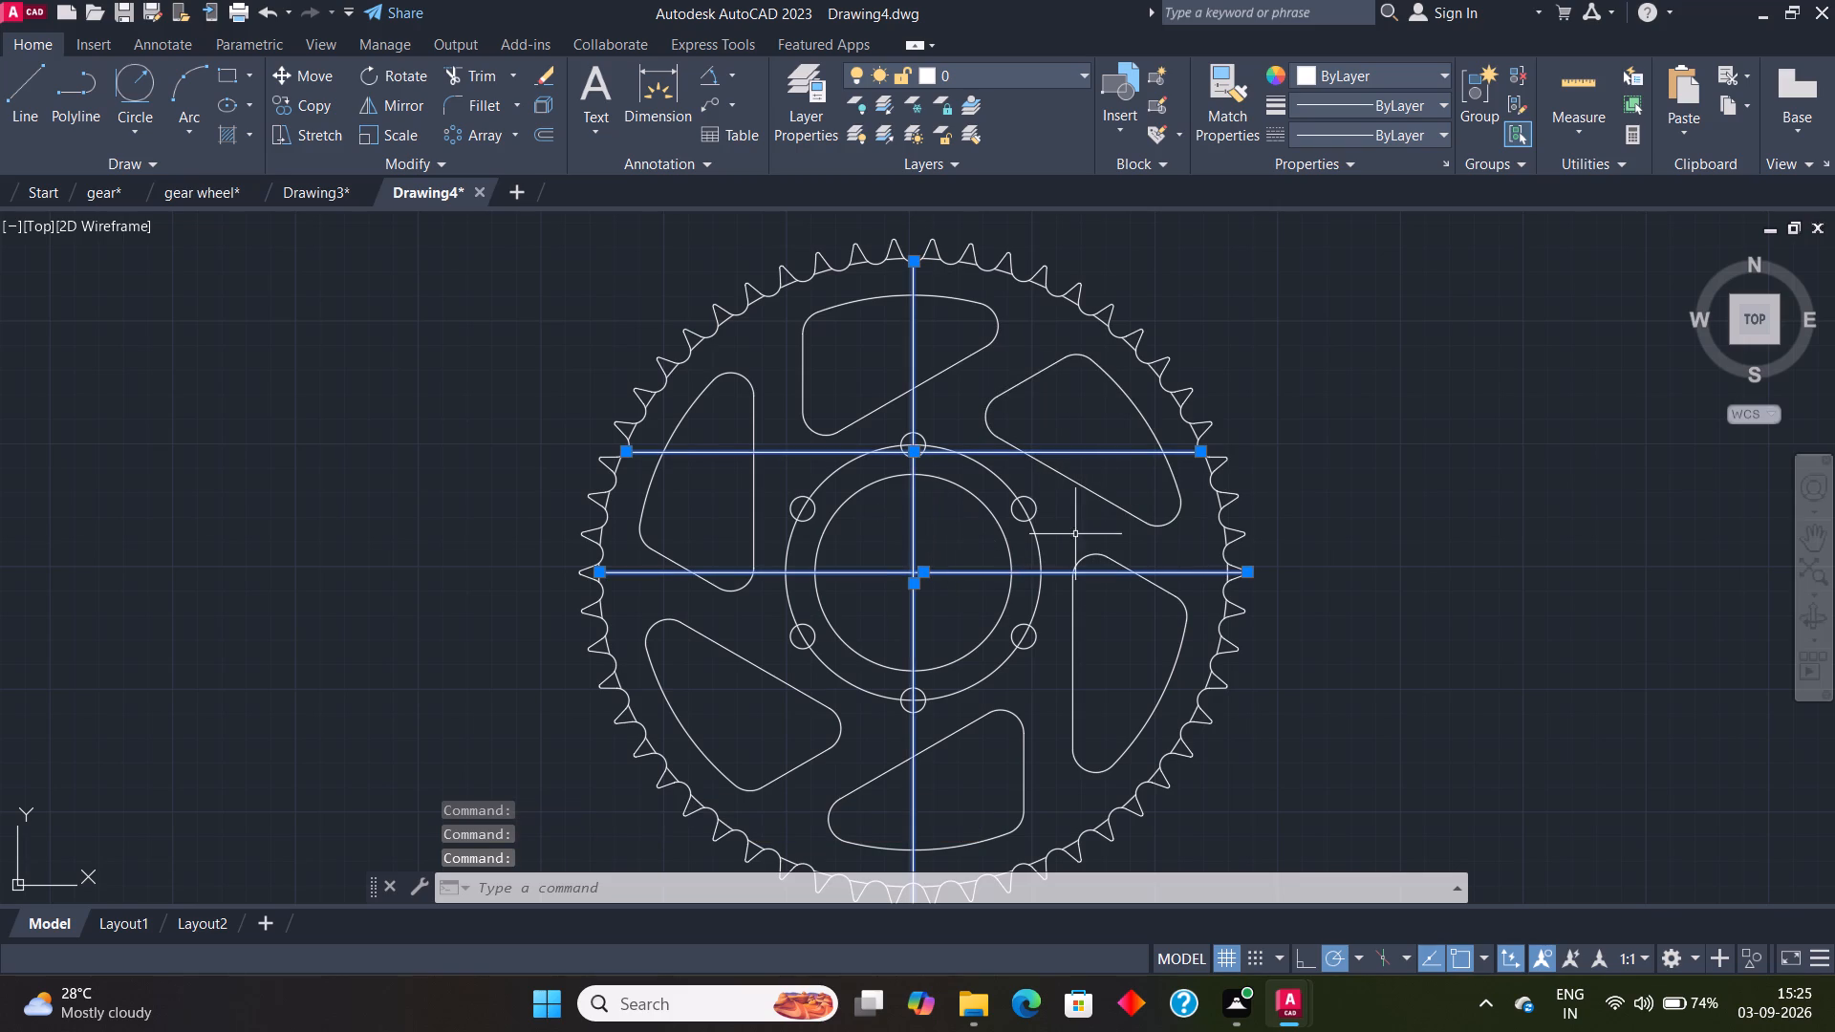
{"action": "left_click", "coordinate": [1366, 146]}
{"action": "left_click", "coordinate": [1372, 212]}
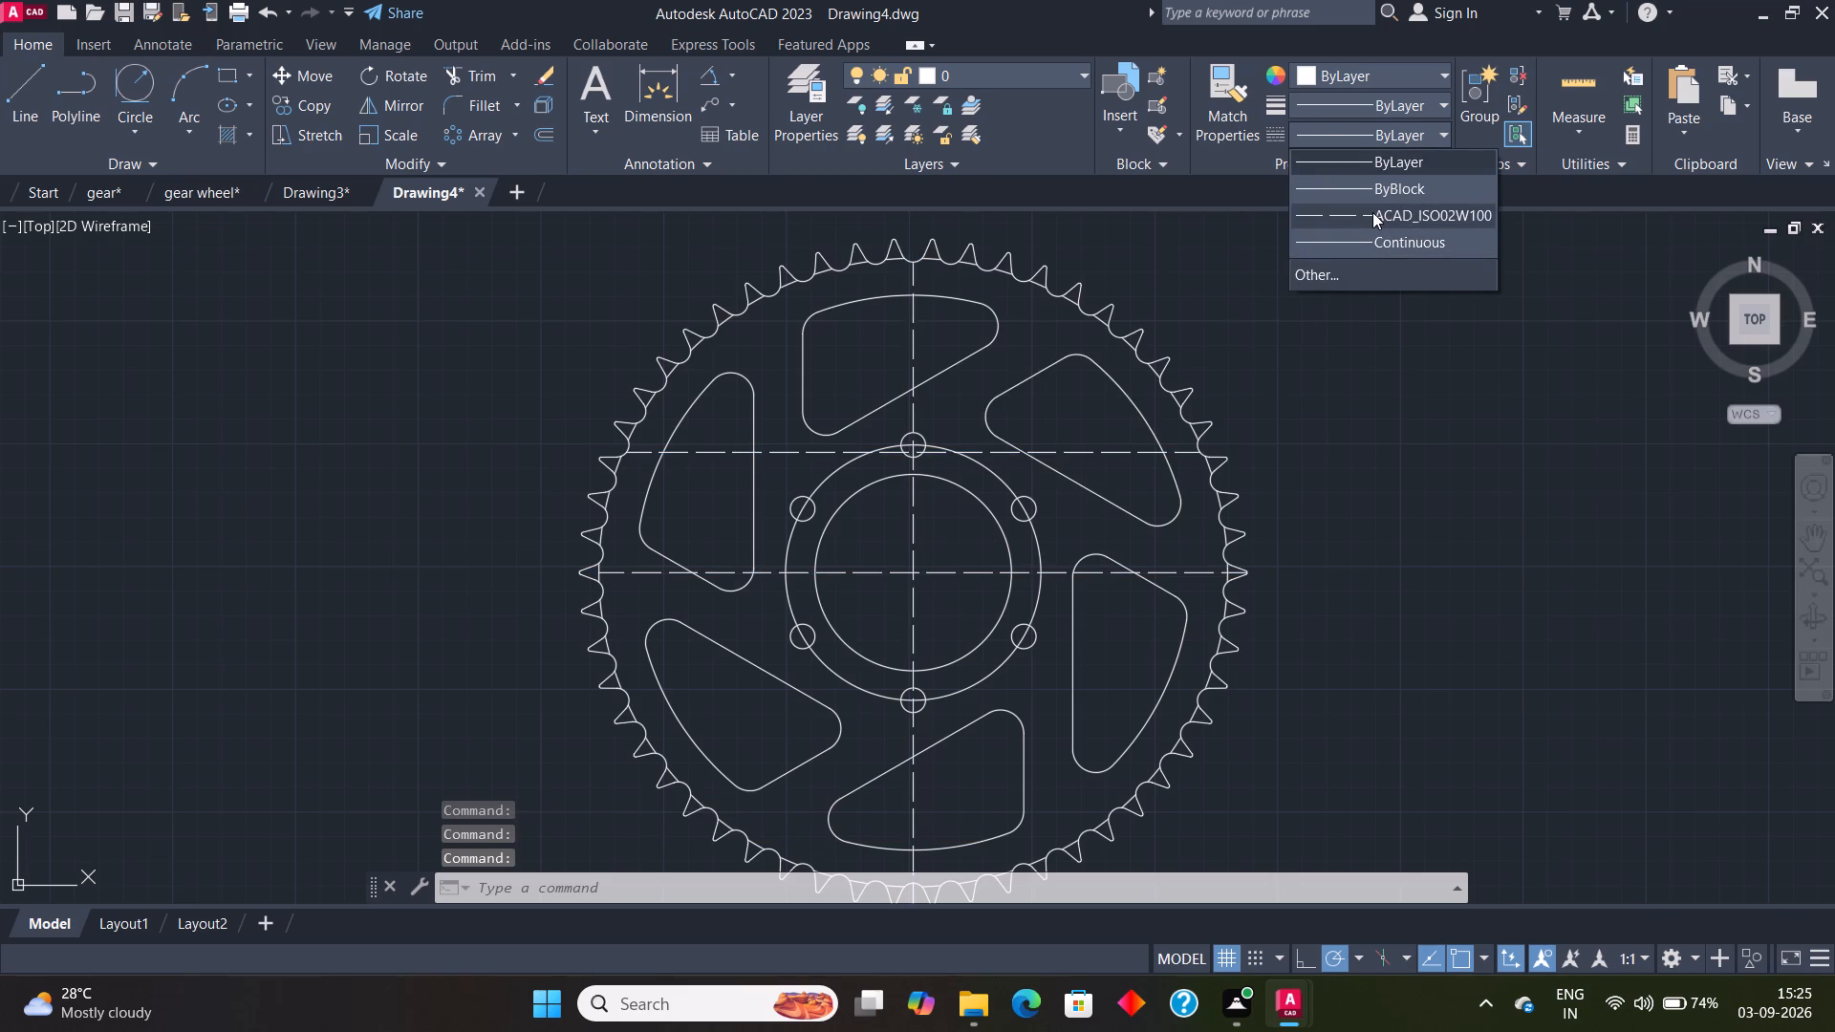
{"action": "key", "text": "Escape"}
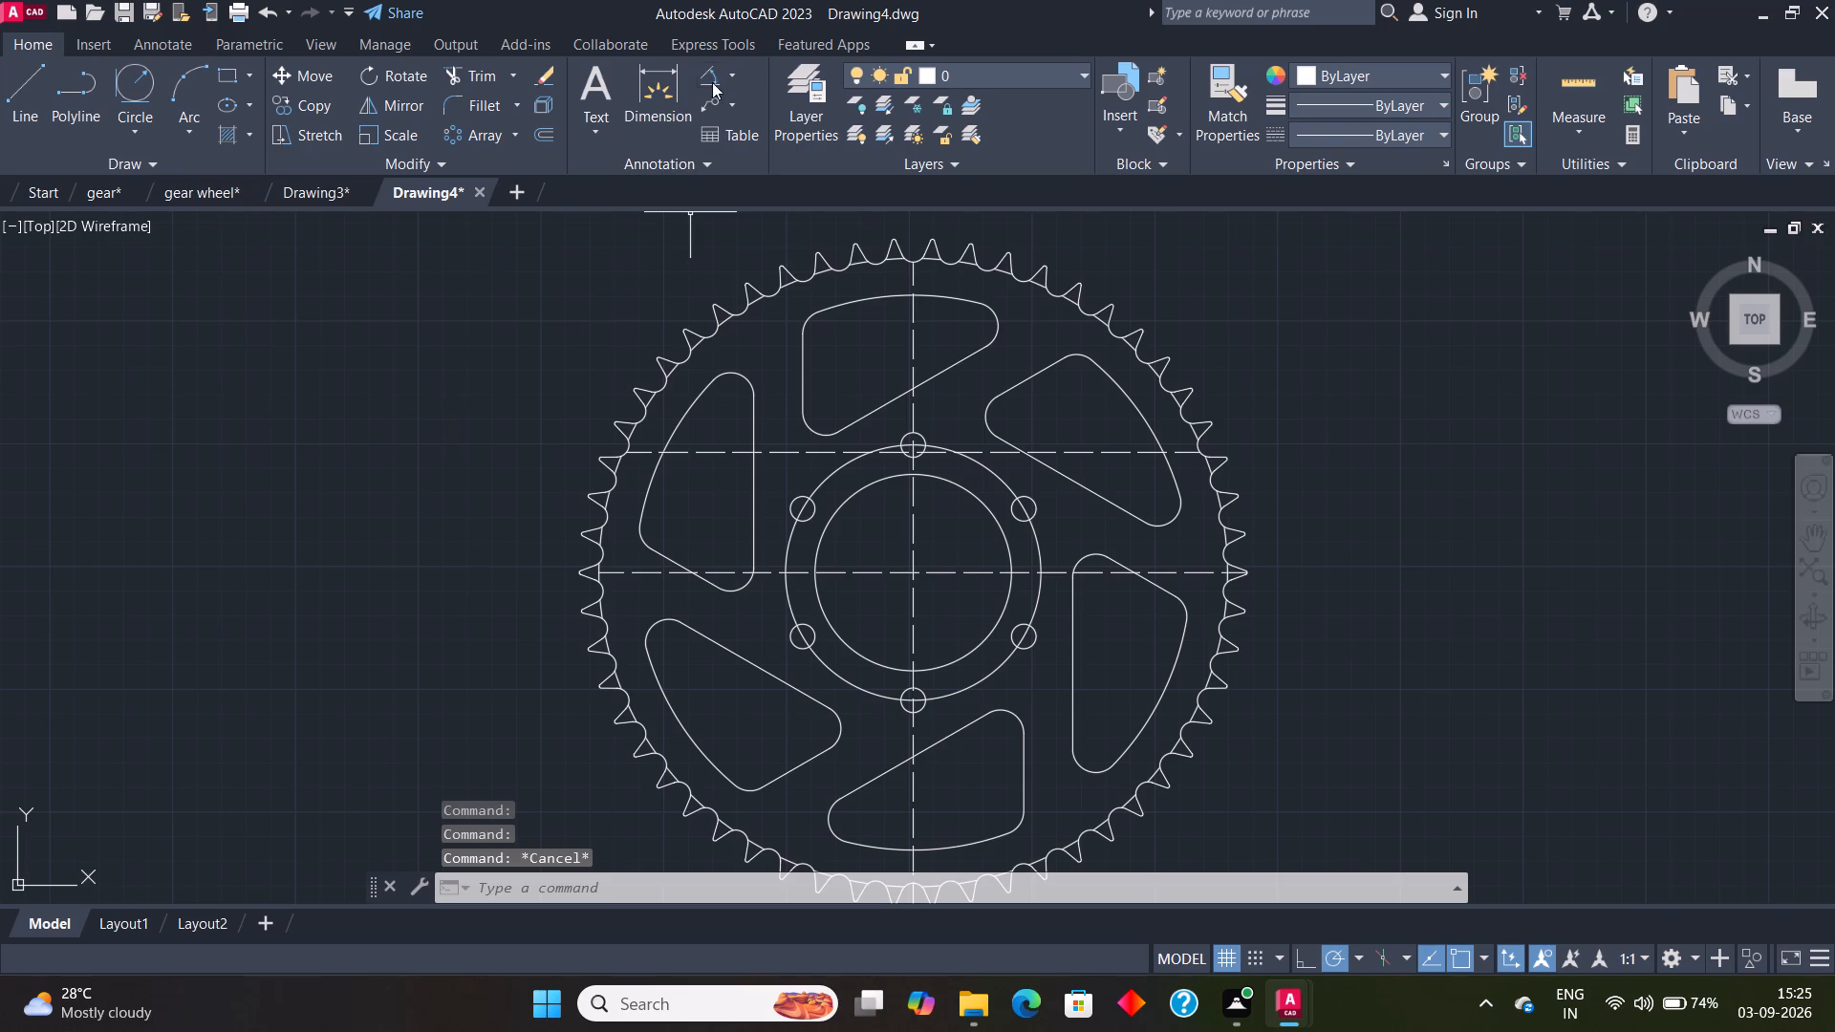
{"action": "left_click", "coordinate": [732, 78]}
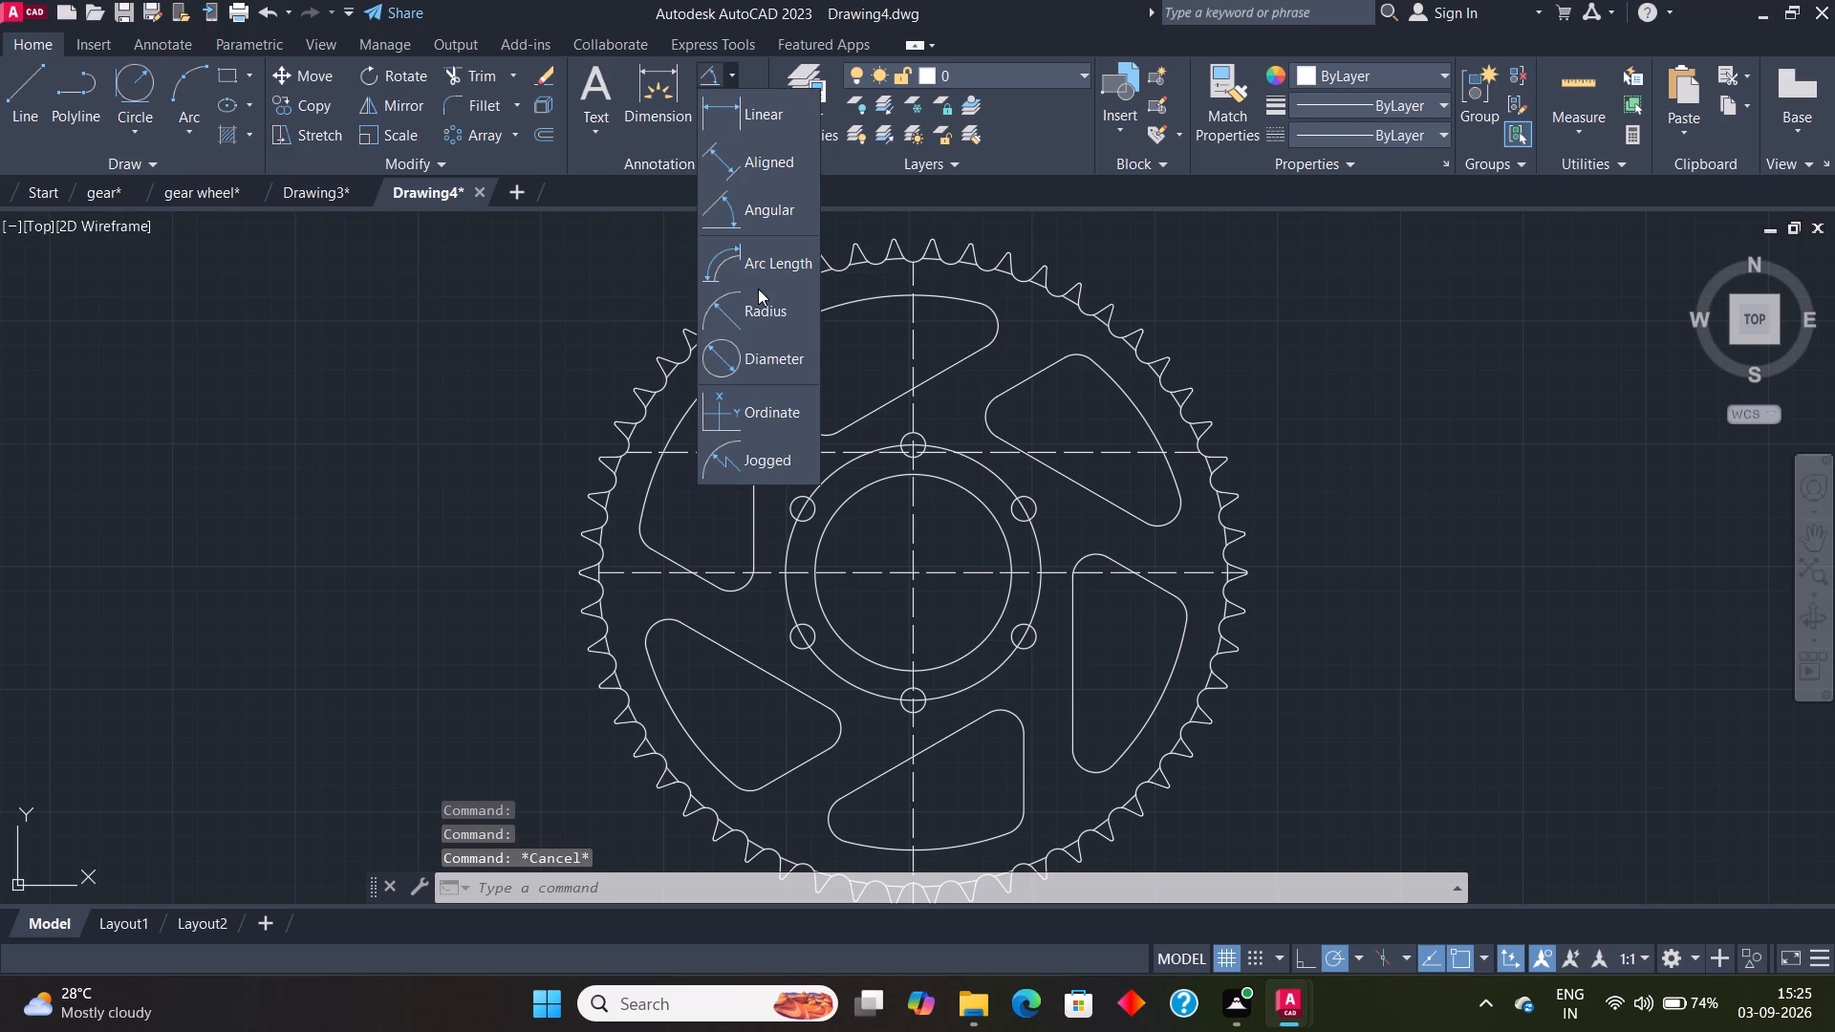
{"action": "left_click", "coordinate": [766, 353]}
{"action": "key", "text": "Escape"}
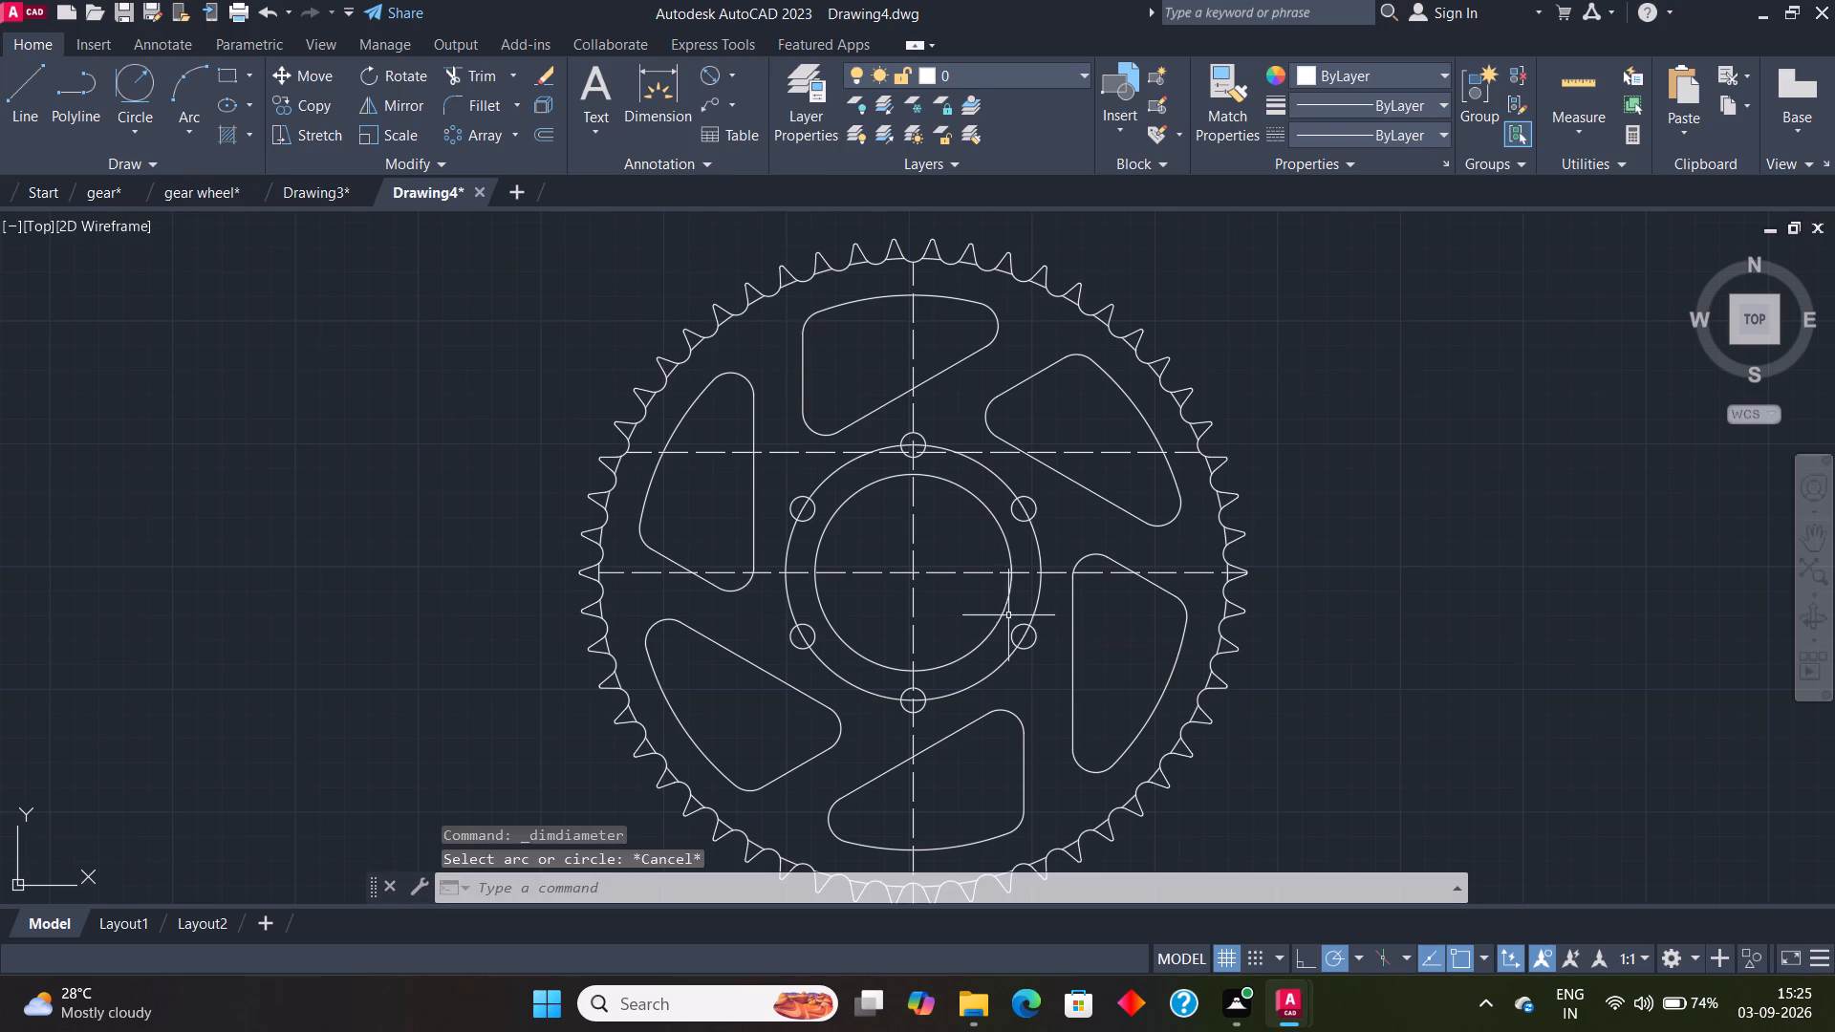
Apply the ACAD_ISO02W100 linetype to the bolt-hole pitch circle.
{"action": "left_click", "coordinate": [1040, 555]}
{"action": "left_click", "coordinate": [1312, 137]}
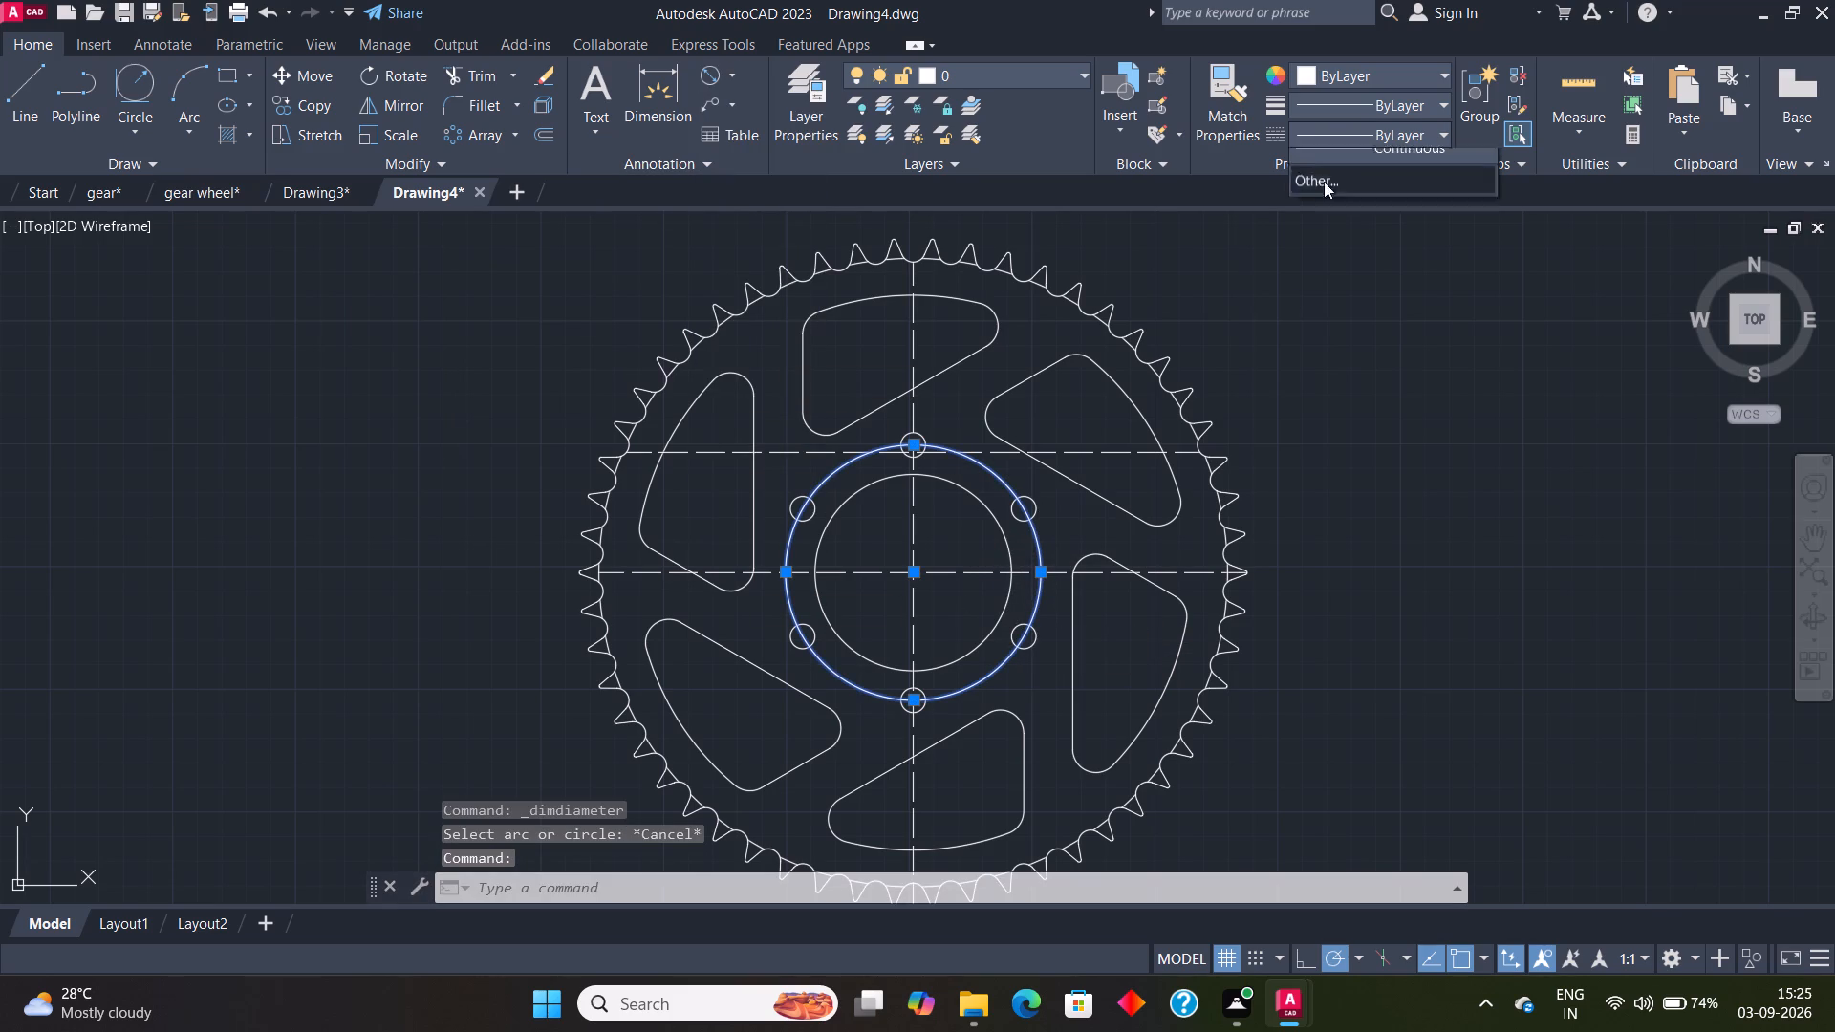
{"action": "left_click", "coordinate": [1391, 223]}
{"action": "middle_click_drag", "start_coordinate": [1419, 526], "coordinate": [1422, 457]}
{"action": "key", "text": "Escape"}
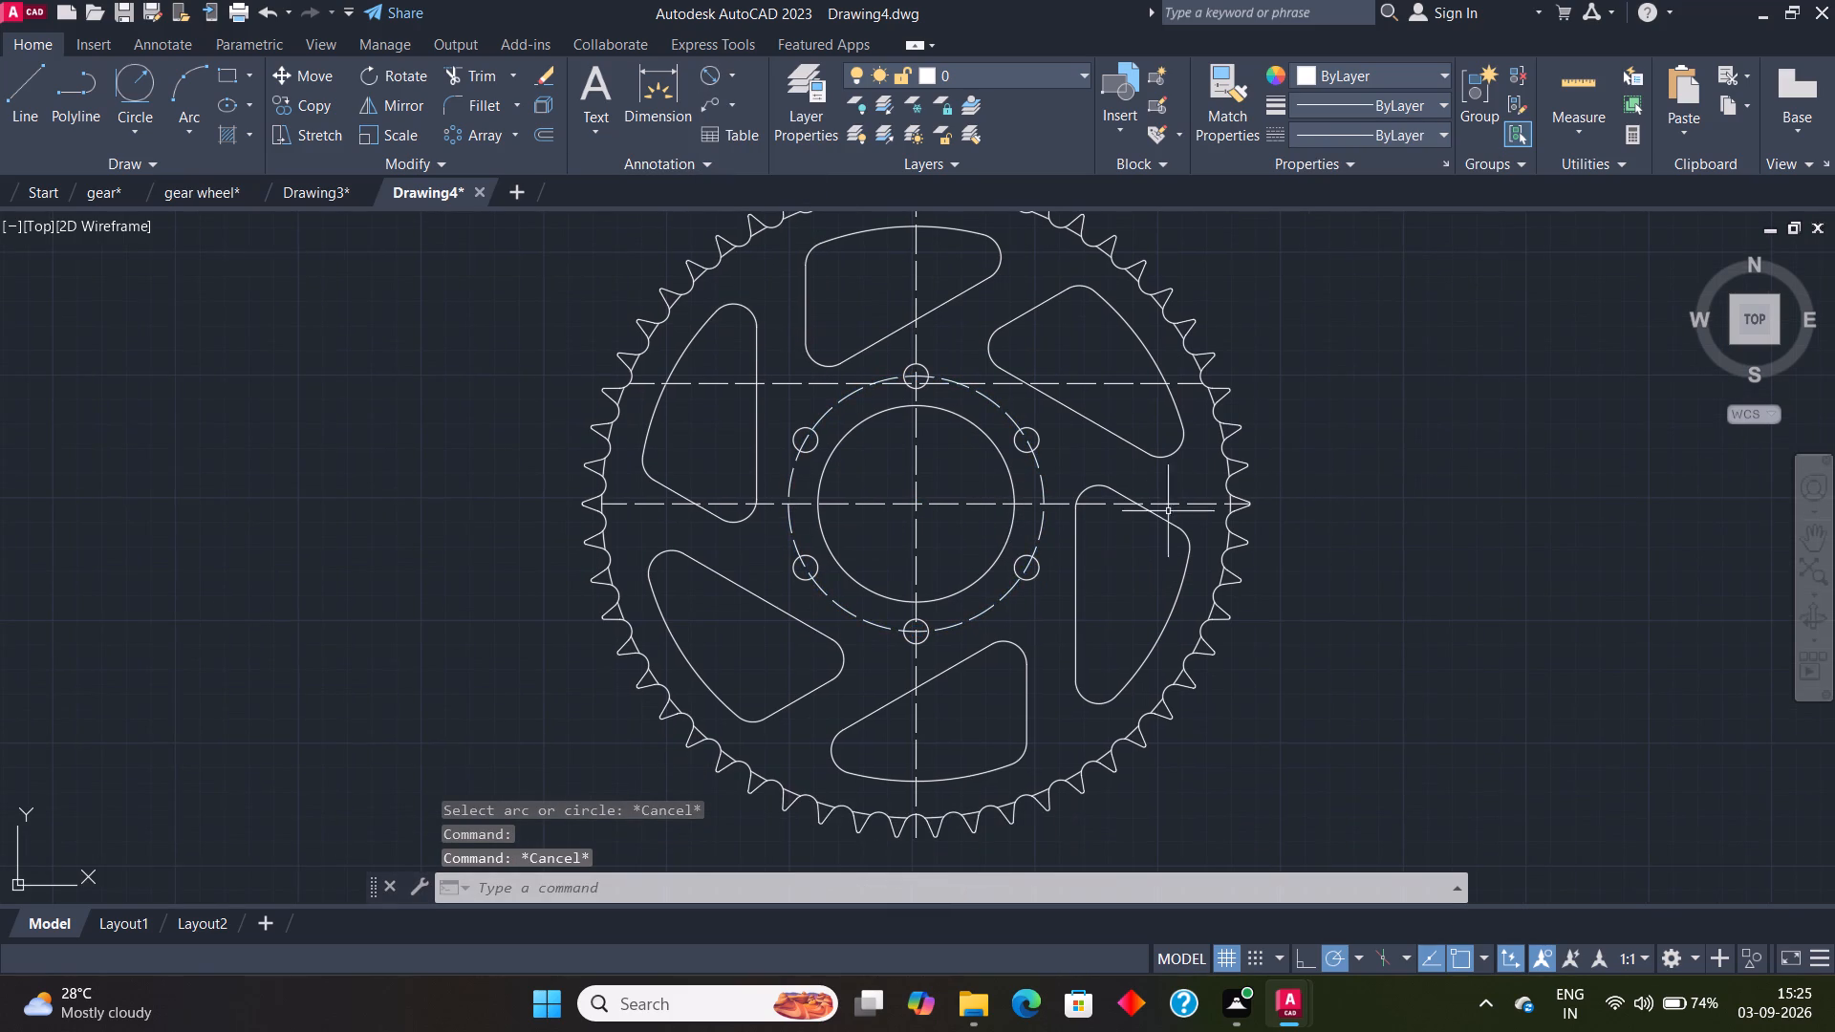
Add diameter dimensions to the central bore circle and the bolt-hole pitch circle, placing both texts inside the bore.
{"action": "left_click", "coordinate": [709, 77]}
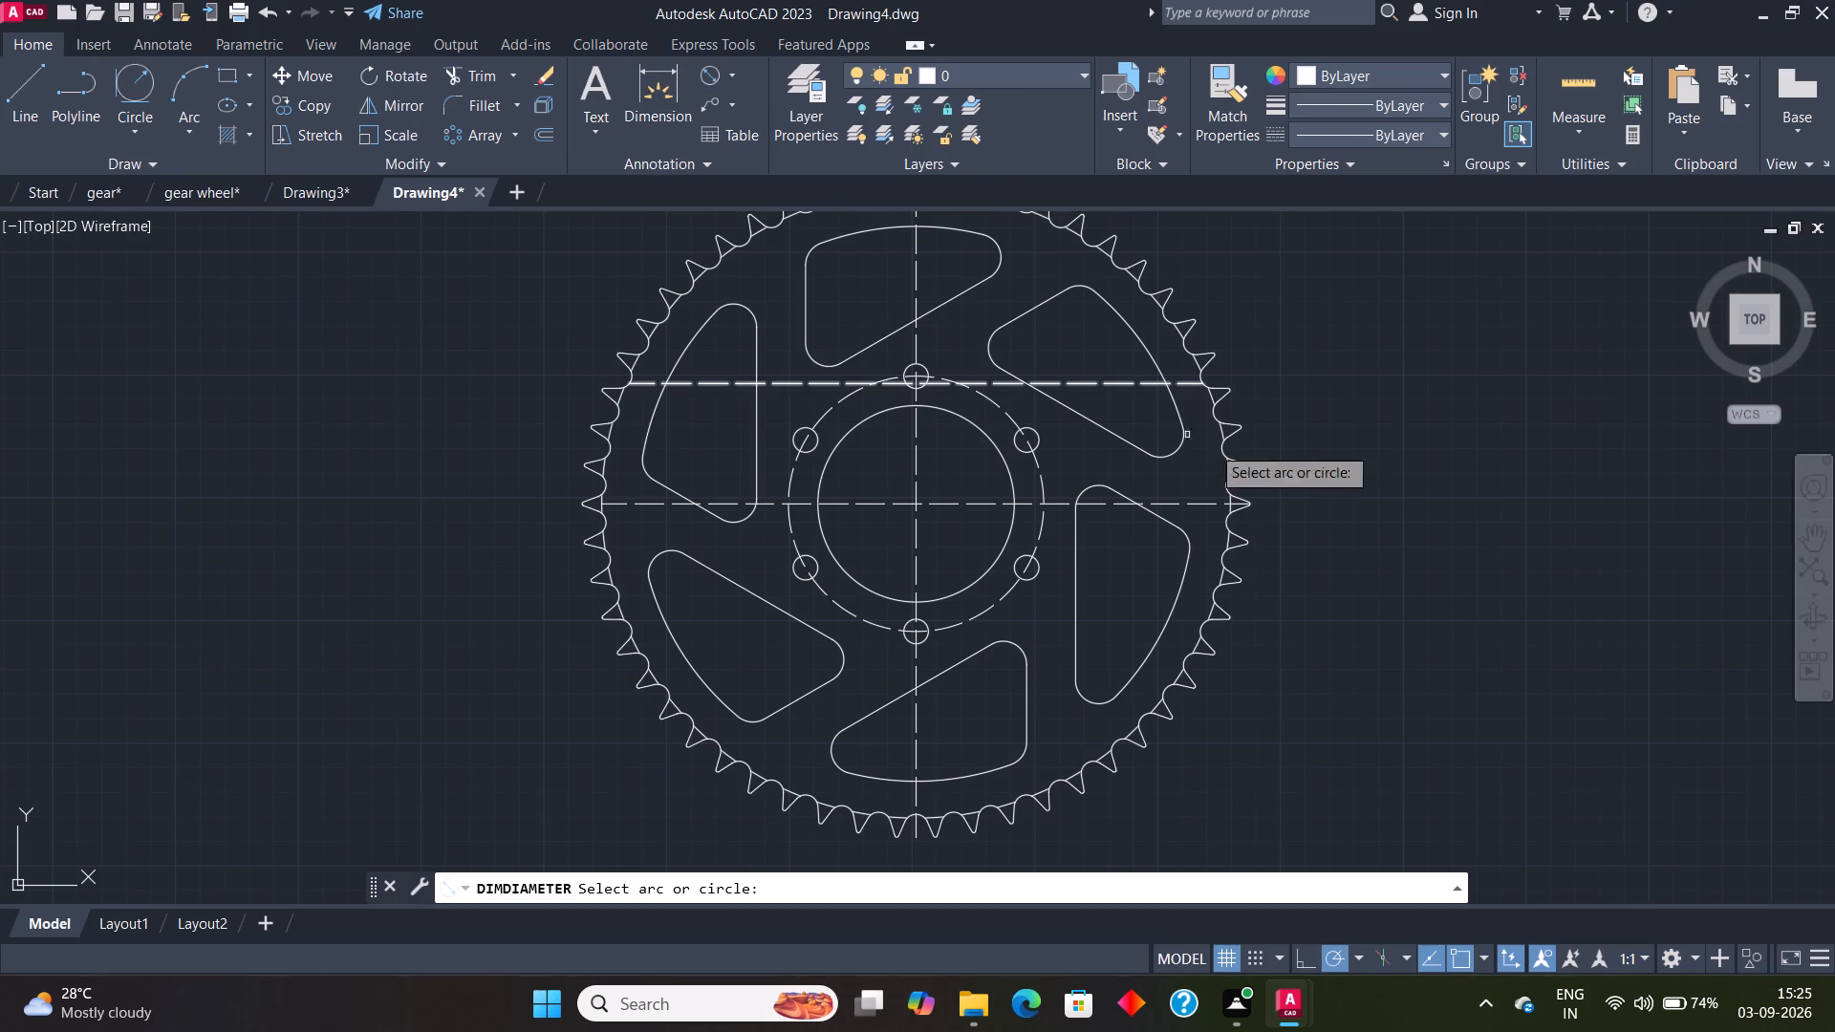
{"action": "left_click", "coordinate": [982, 581]}
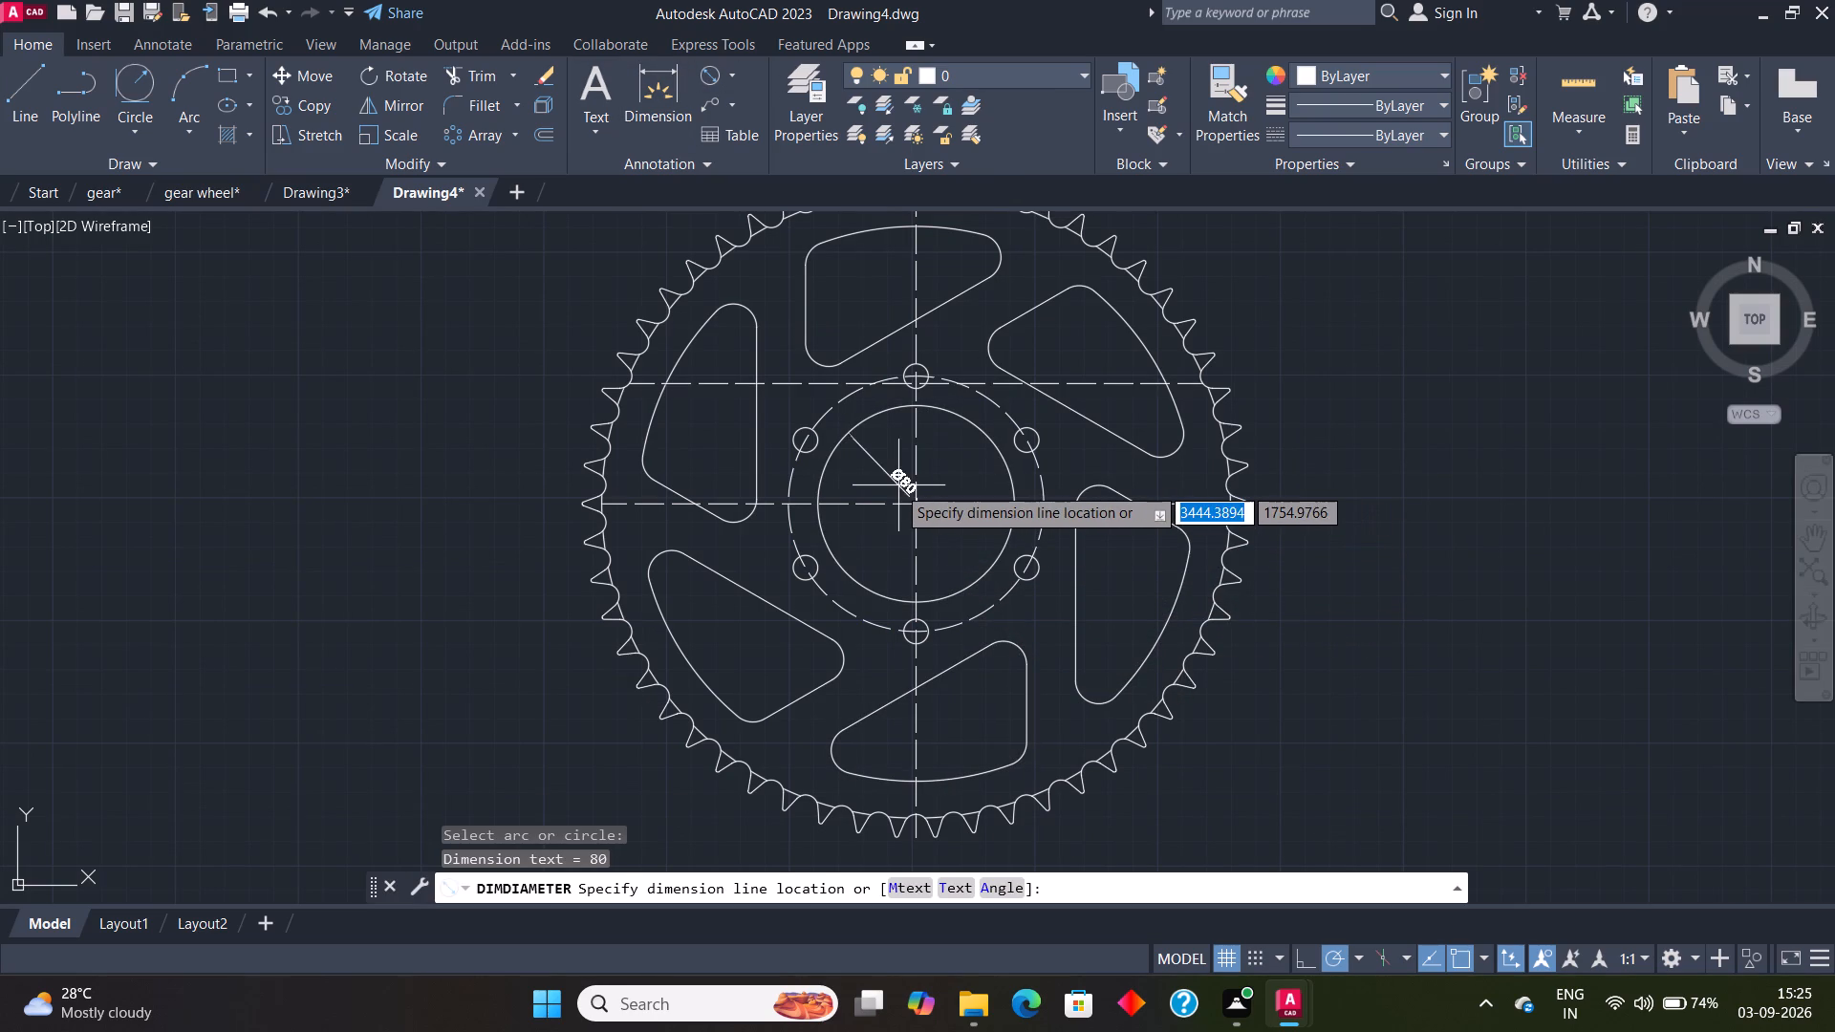
{"action": "scroll", "coordinate": [896, 485], "scroll_direction": "up", "scroll_amount": 1}
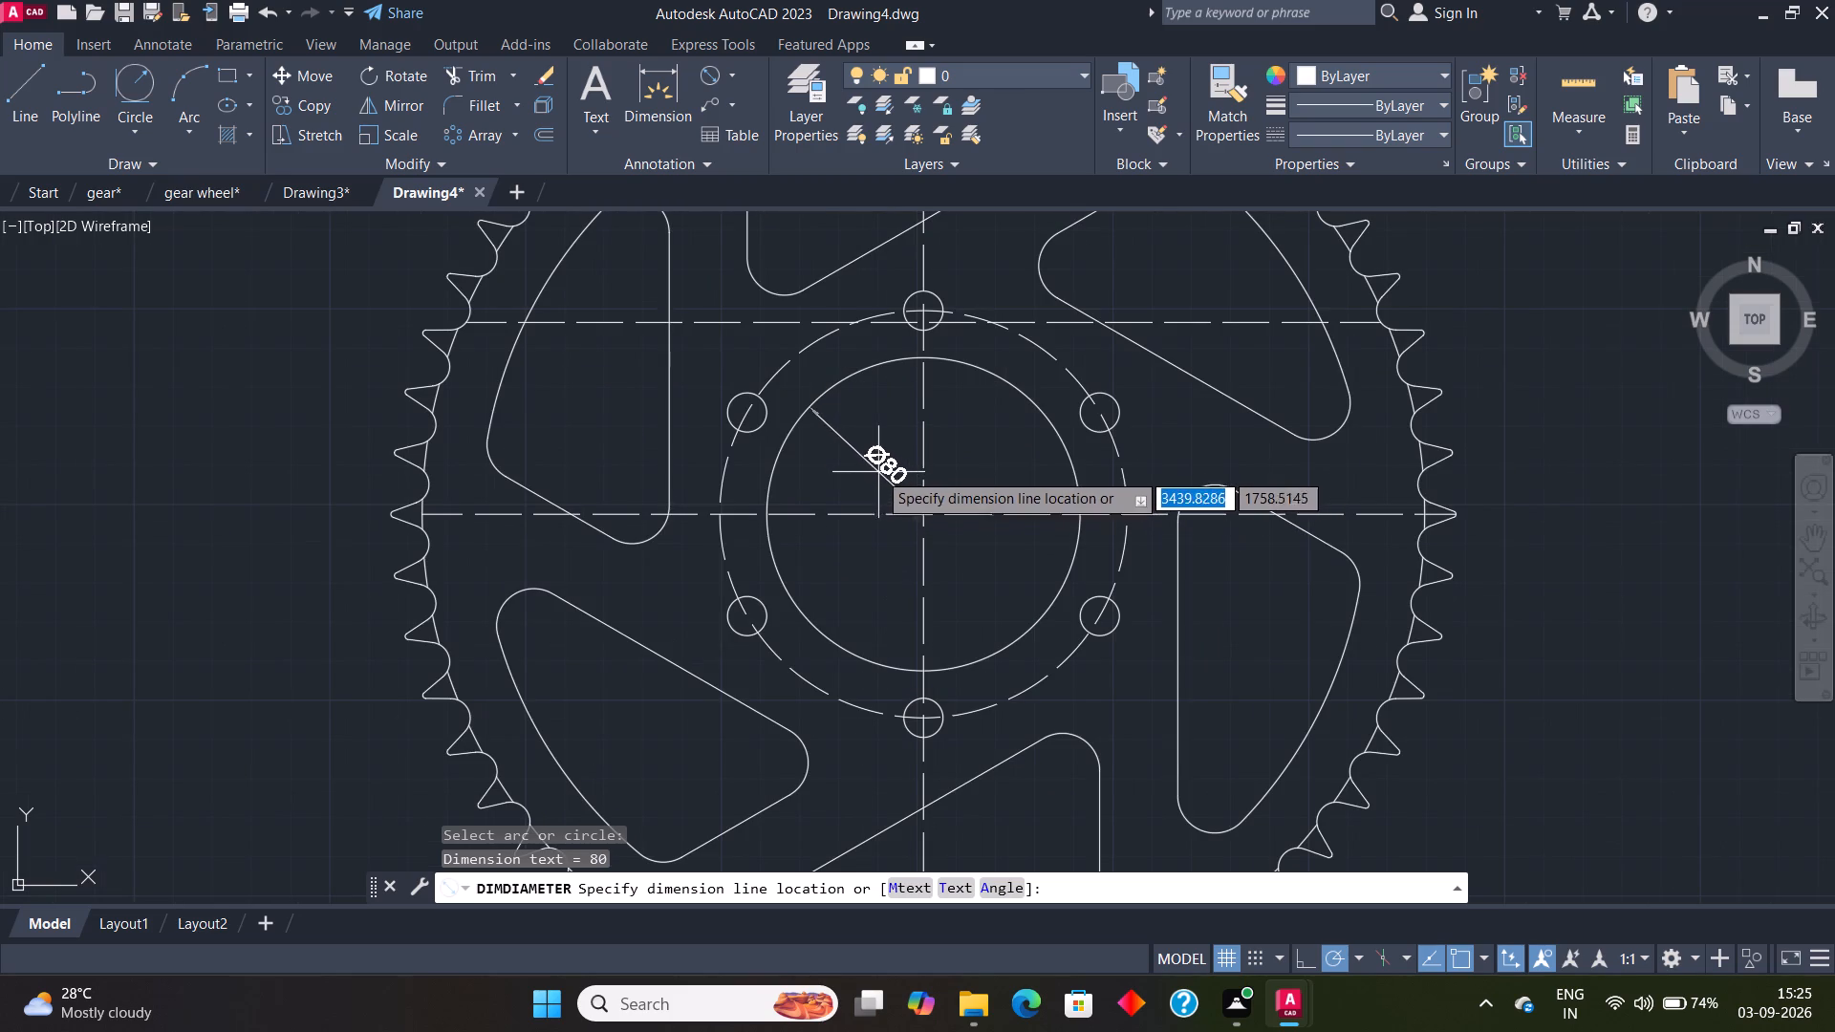
{"action": "left_click", "coordinate": [876, 470]}
{"action": "key", "text": "space"}
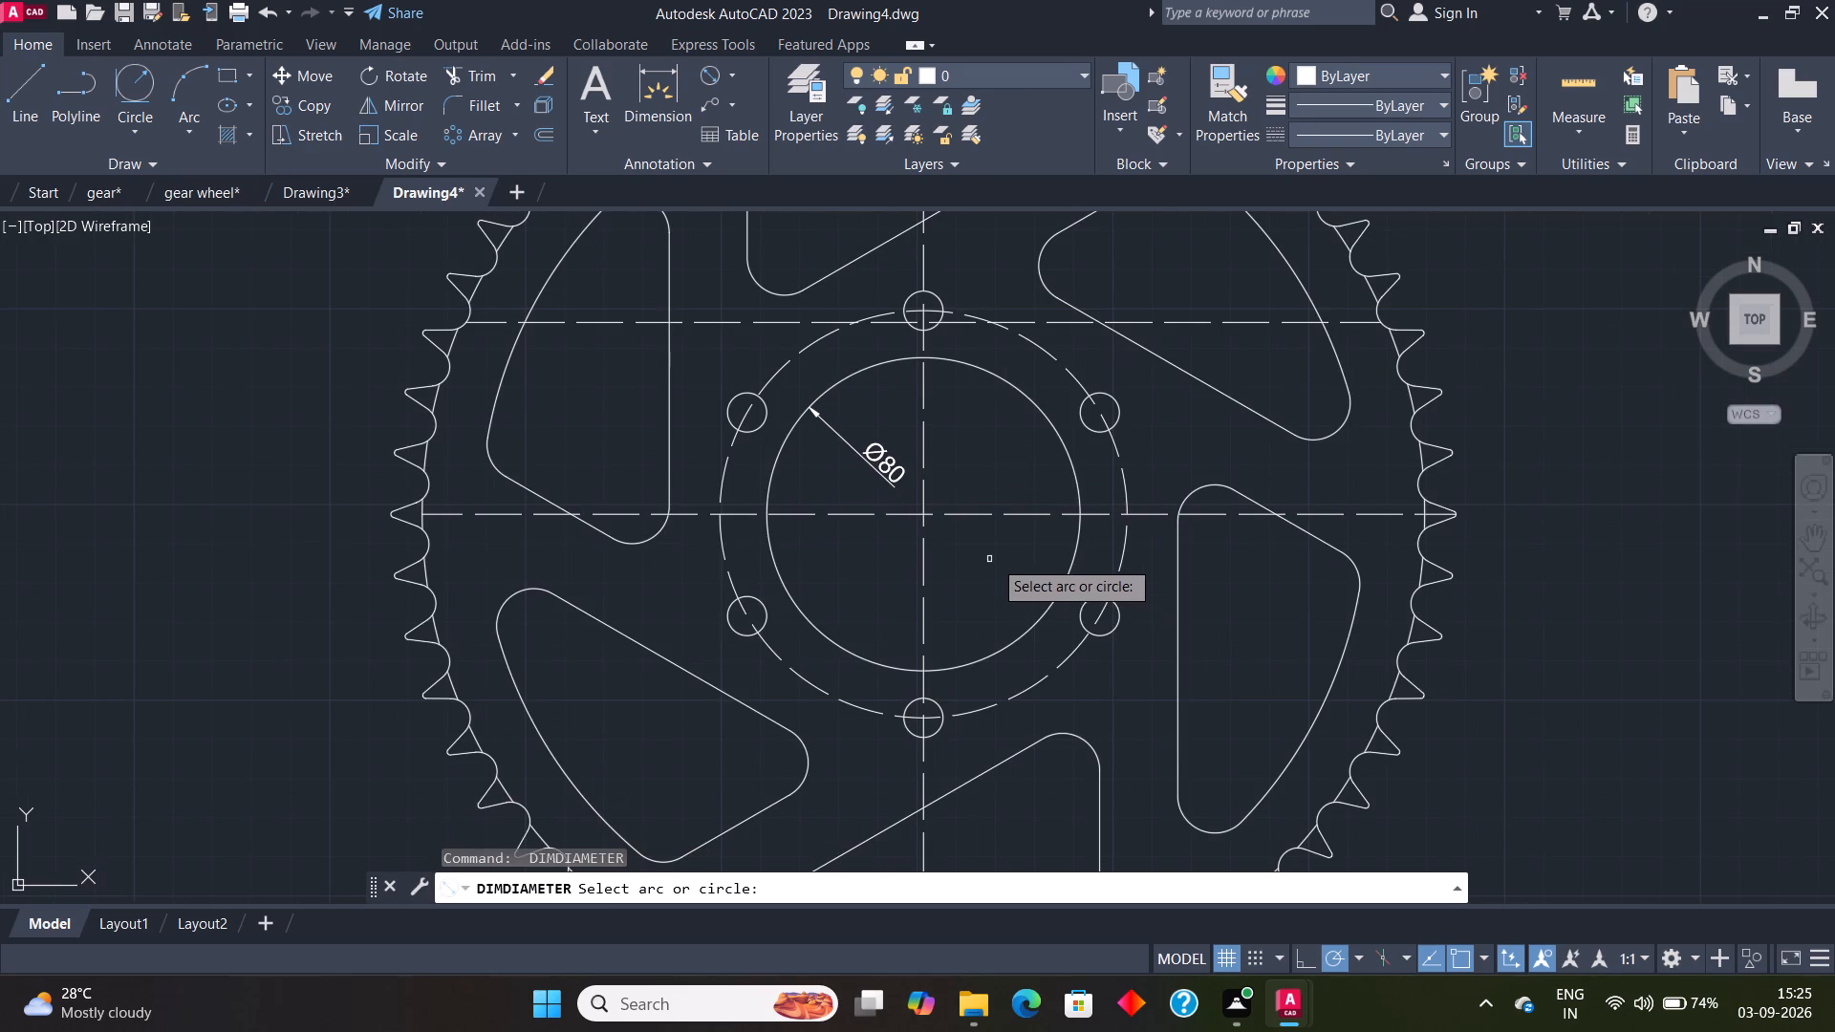
{"action": "left_click", "coordinate": [1074, 654]}
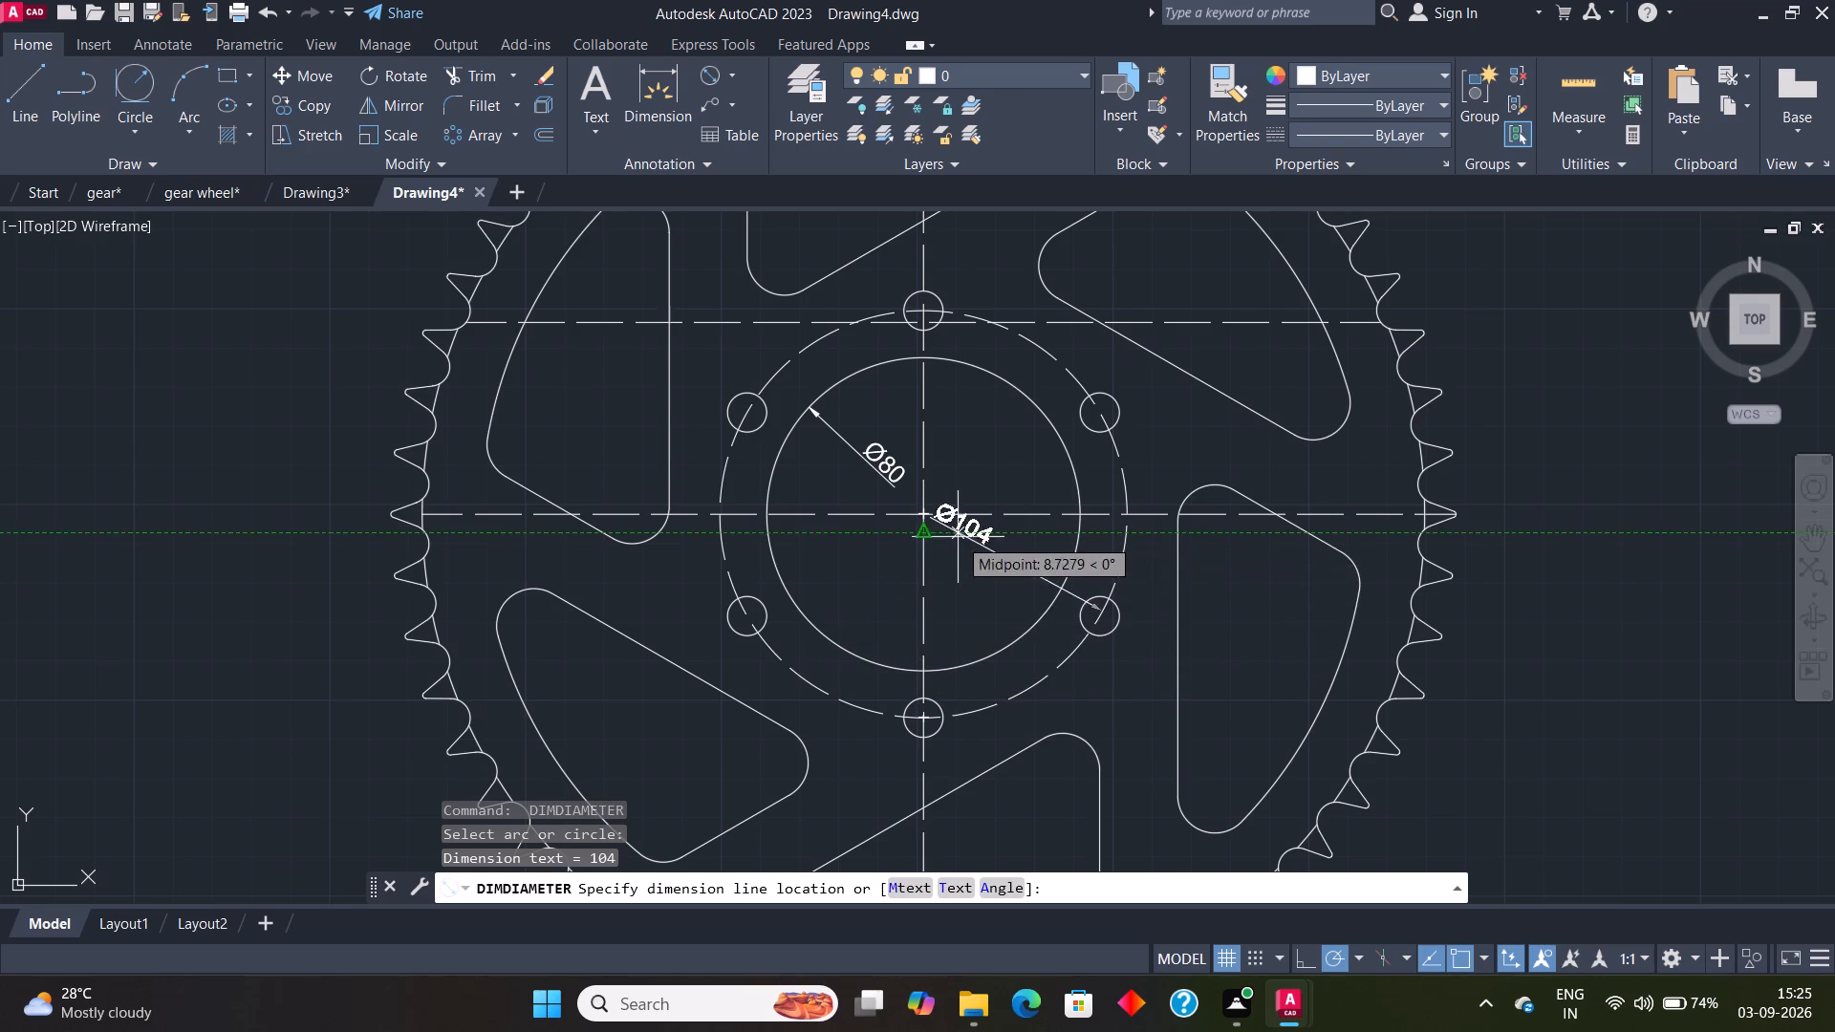
{"action": "left_click", "coordinate": [967, 565]}
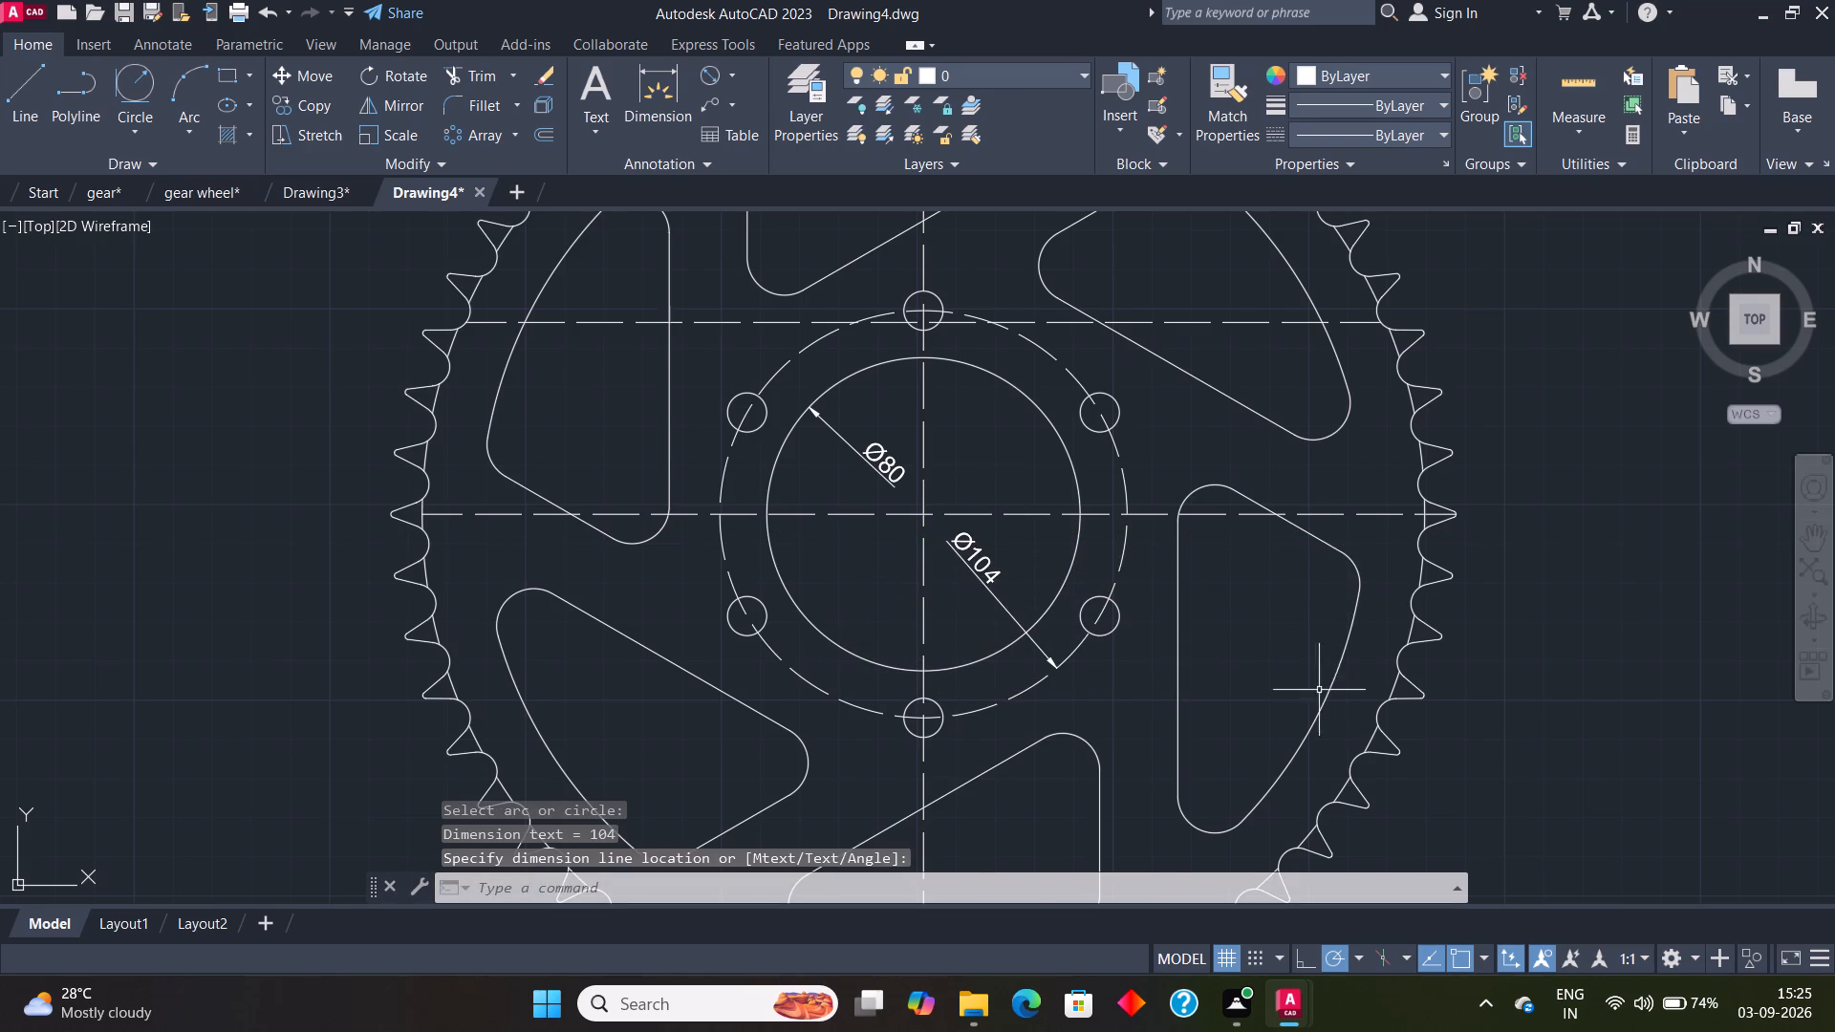
Add a diameter dimension to the rim circle at the base of the teeth, placing its text outside the wheel's lower-right side.
{"action": "scroll", "coordinate": [1259, 675], "scroll_direction": "down", "scroll_amount": 1}
{"action": "middle_click_drag", "start_coordinate": [1070, 676], "coordinate": [968, 603]}
{"action": "key", "text": "space"}
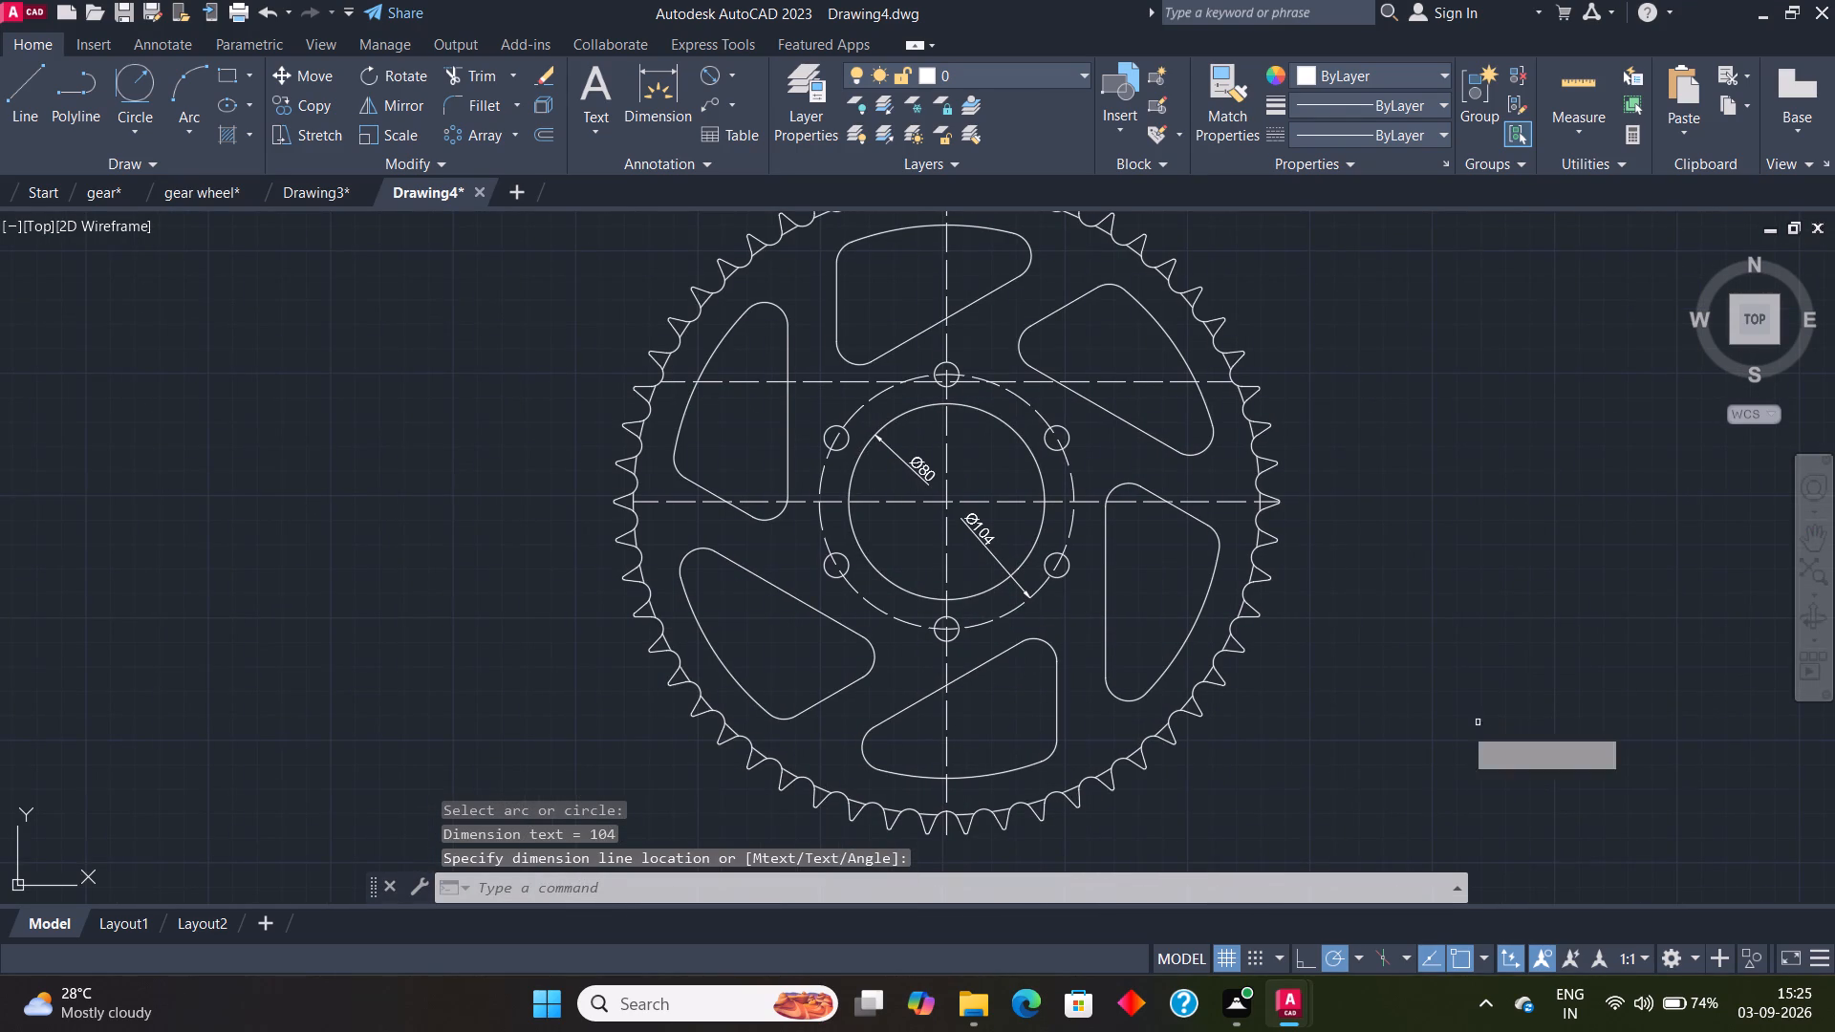
{"action": "scroll", "coordinate": [1235, 709], "scroll_direction": "up", "scroll_amount": 4}
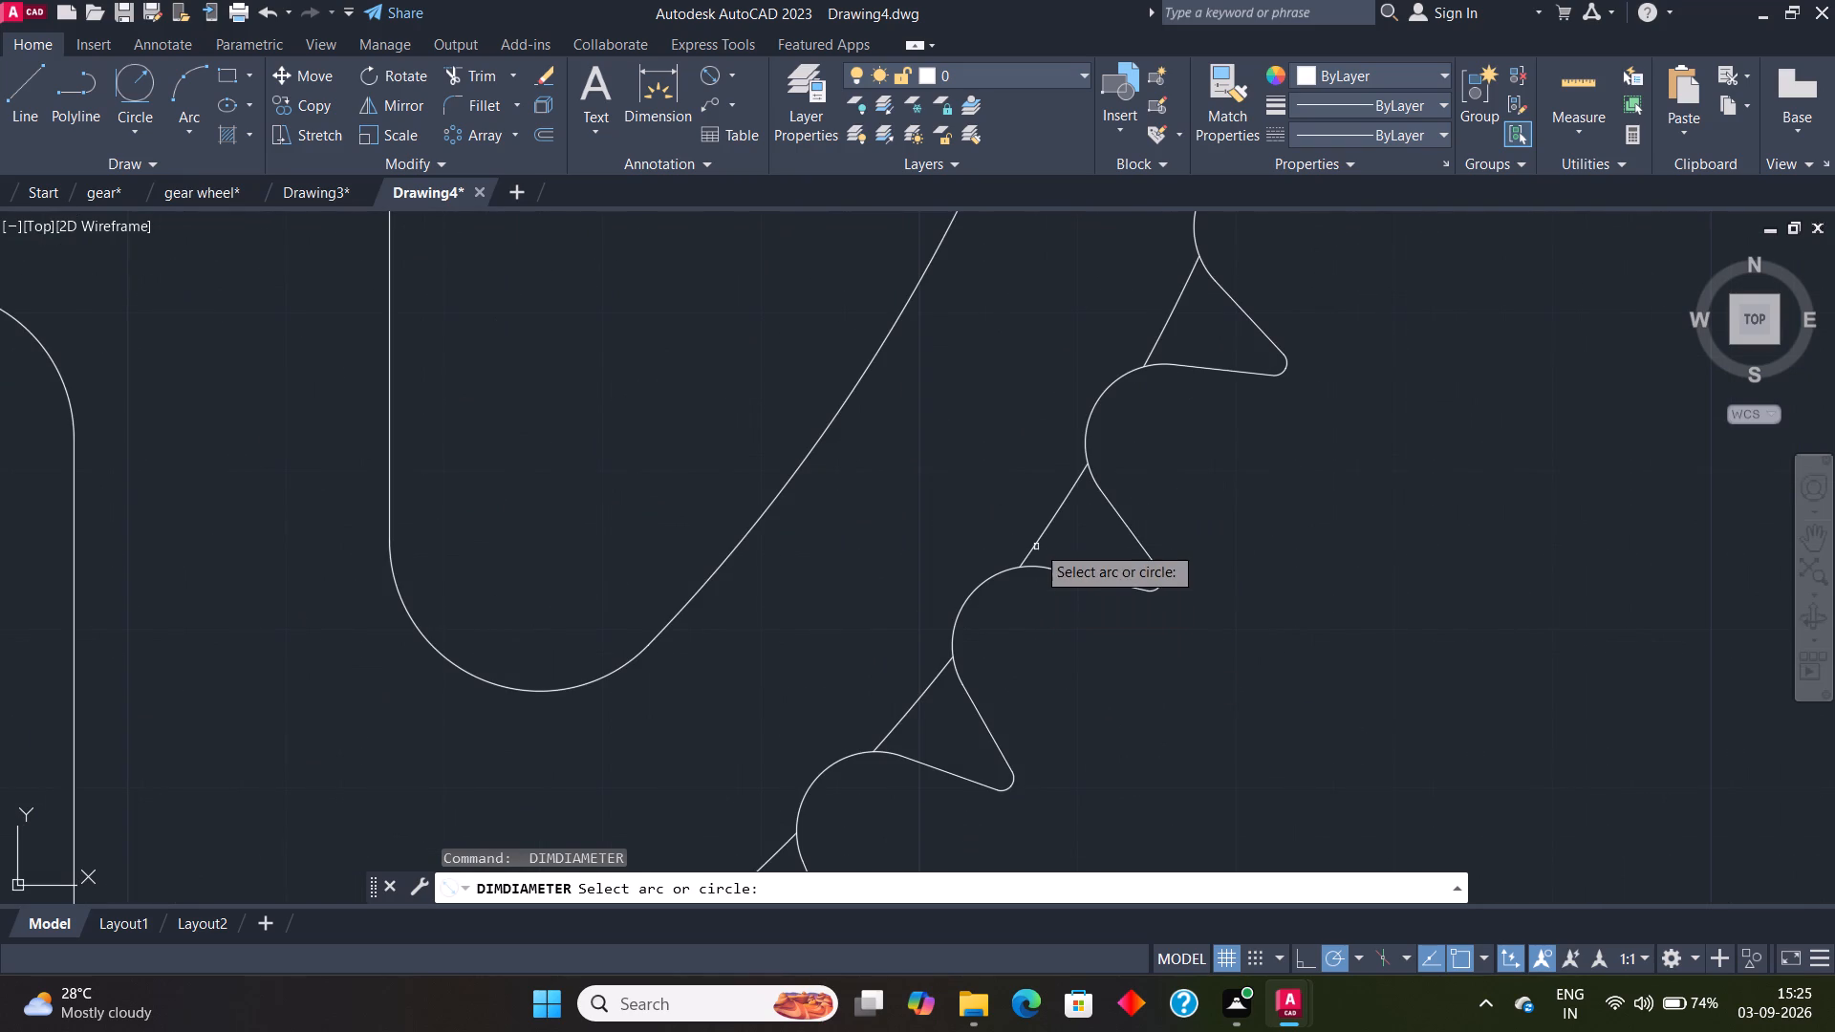
{"action": "left_click", "coordinate": [1036, 542]}
{"action": "scroll", "coordinate": [1499, 638], "scroll_direction": "down", "scroll_amount": 2}
{"action": "middle_click_drag", "start_coordinate": [1536, 677], "coordinate": [1370, 539]}
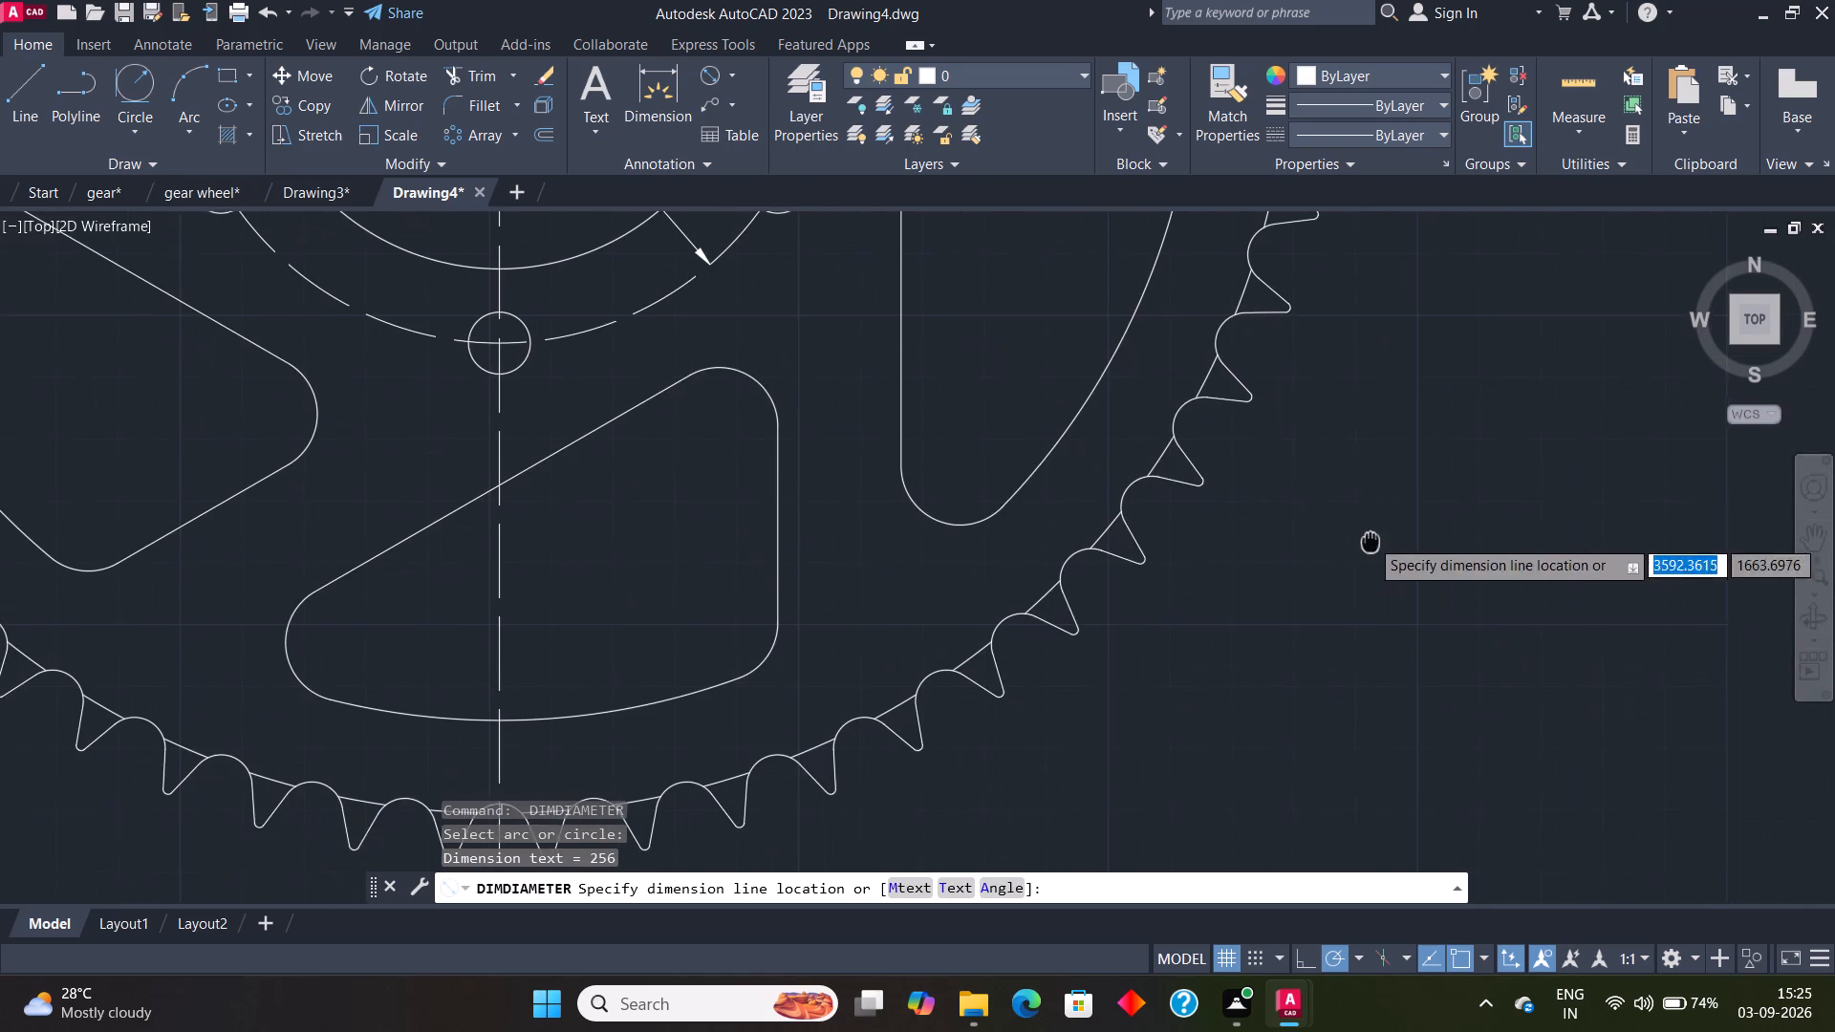
{"action": "left_click", "coordinate": [1503, 673]}
Add radius dimensions to the top rounded corners of the upper-right and upper-left cutouts.
{"action": "scroll", "coordinate": [1220, 684], "scroll_direction": "down", "scroll_amount": 2}
{"action": "middle_click_drag", "start_coordinate": [1220, 685], "coordinate": [1315, 727]}
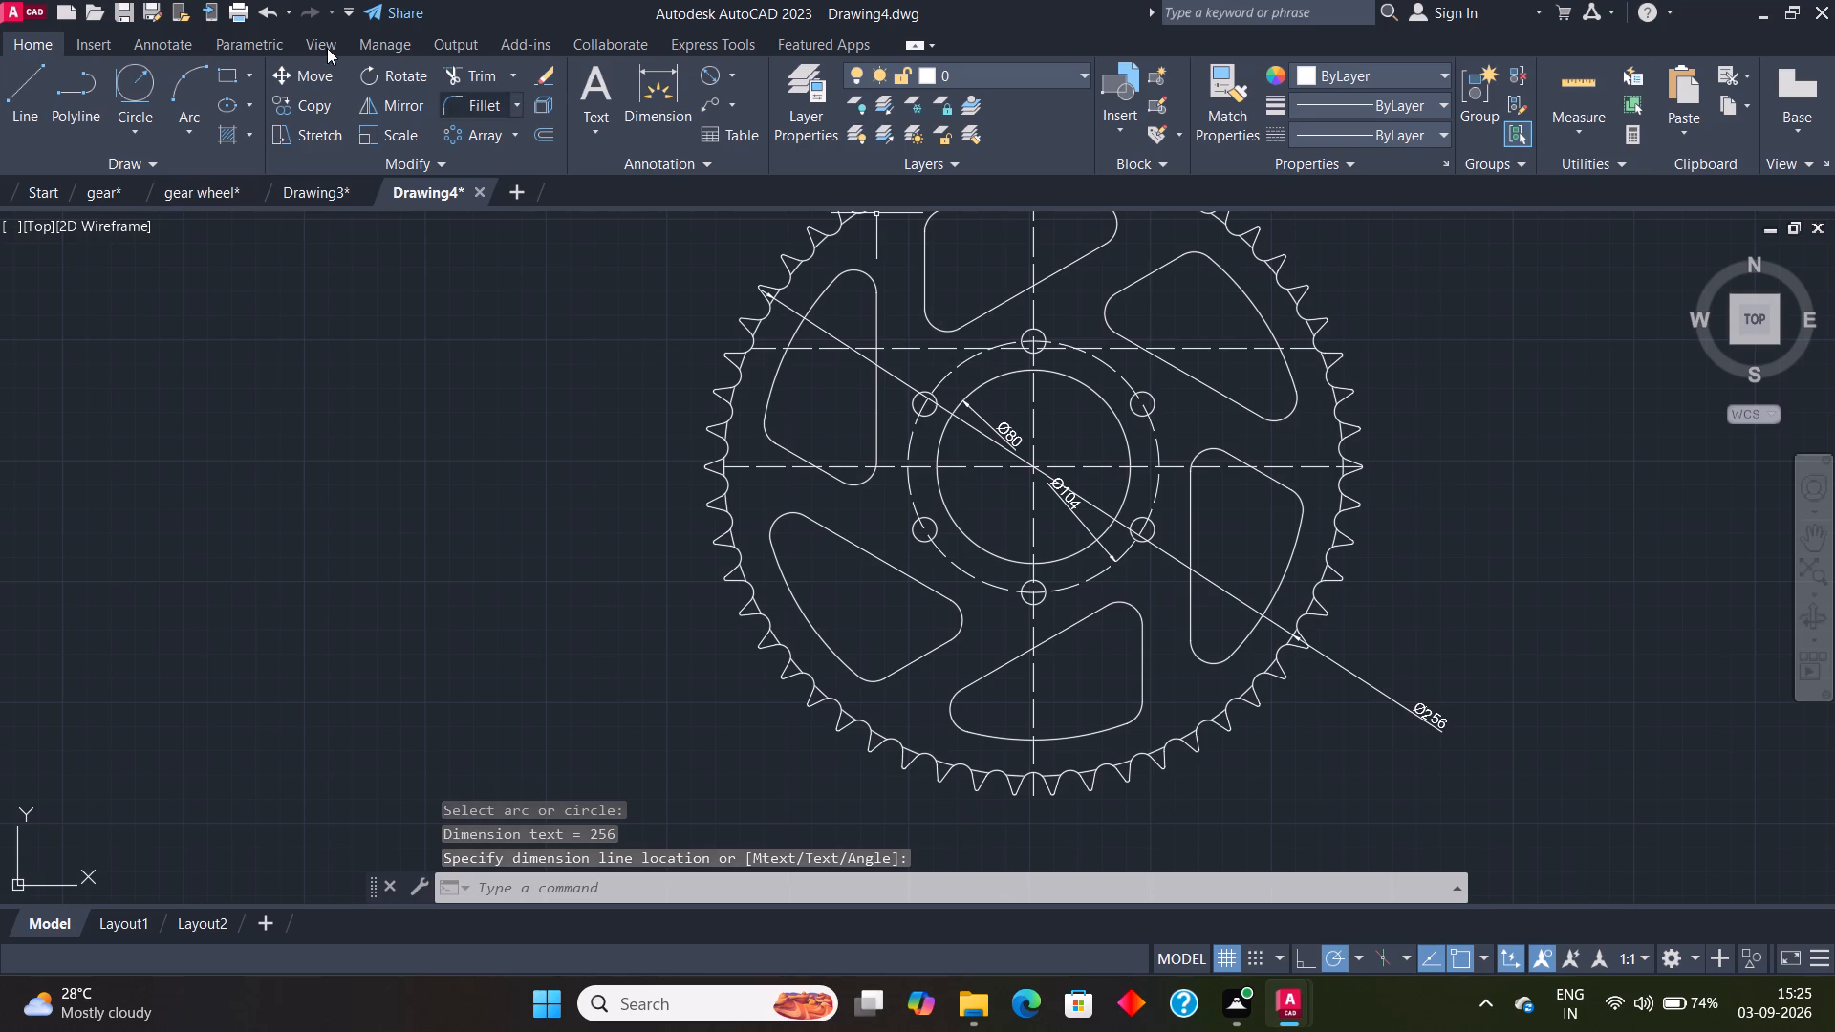
{"action": "left_click", "coordinate": [732, 81]}
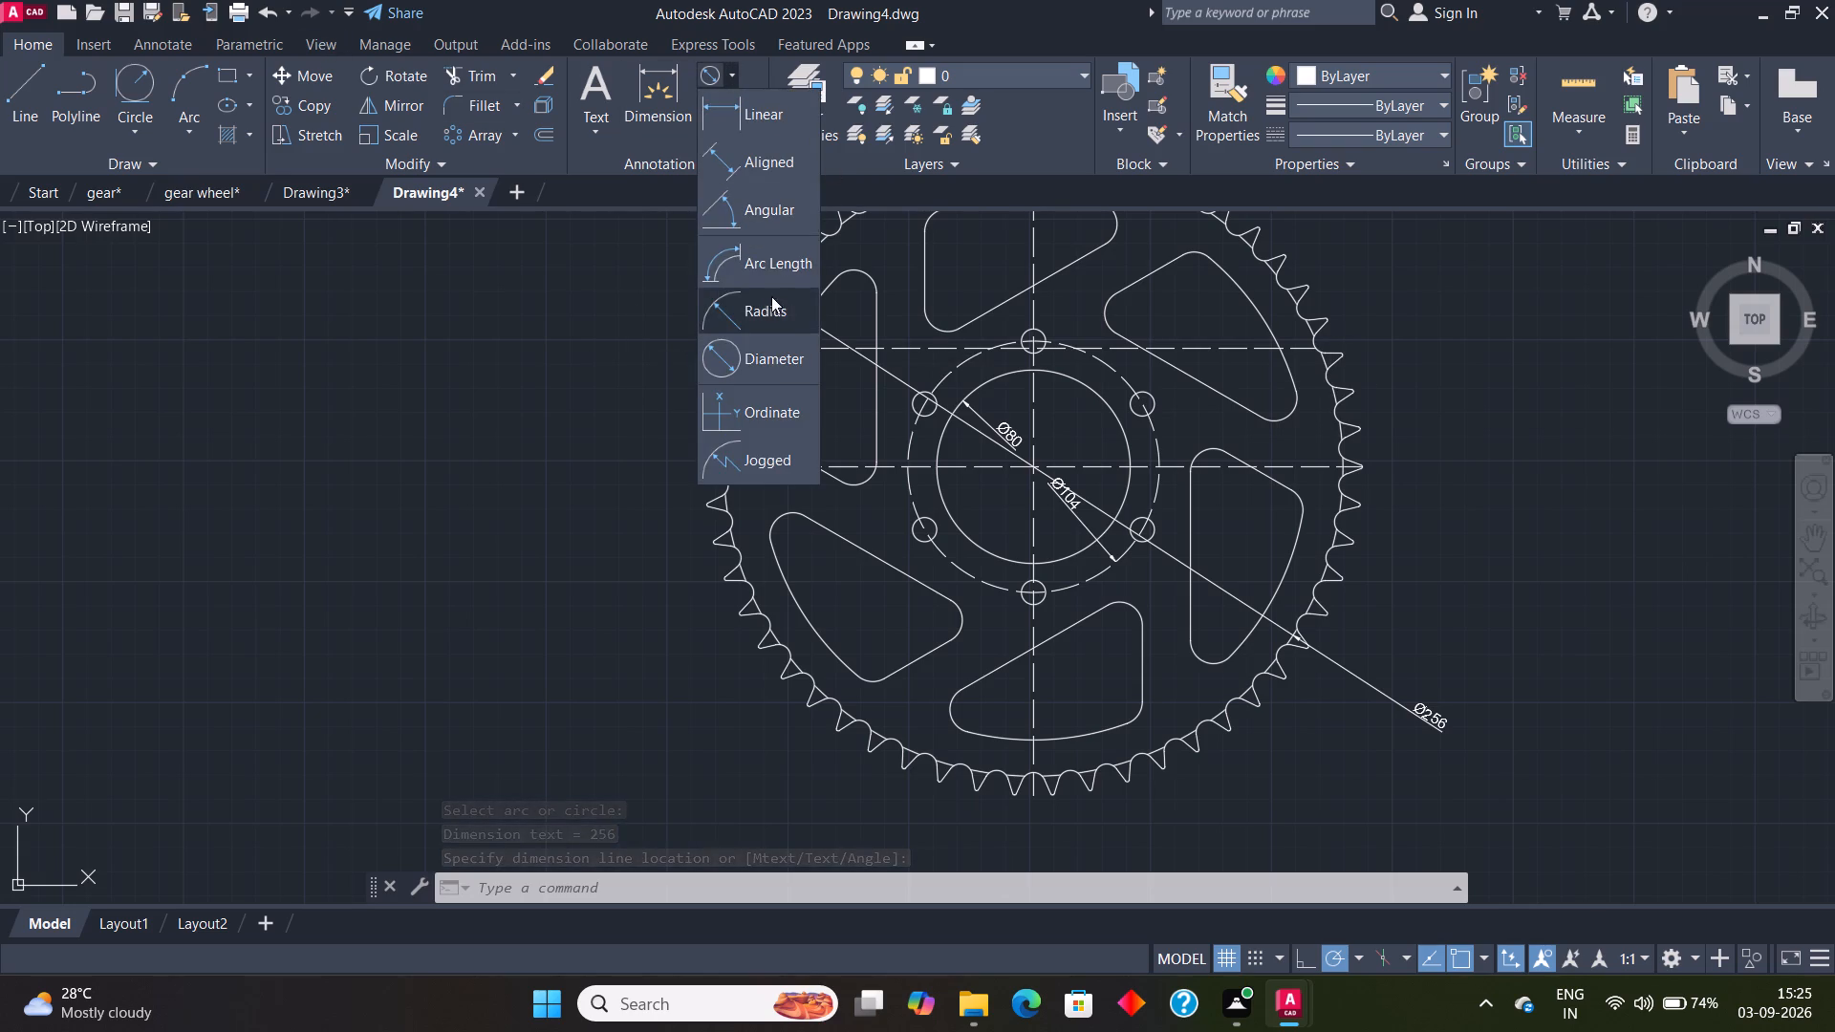
{"action": "left_click", "coordinate": [777, 320]}
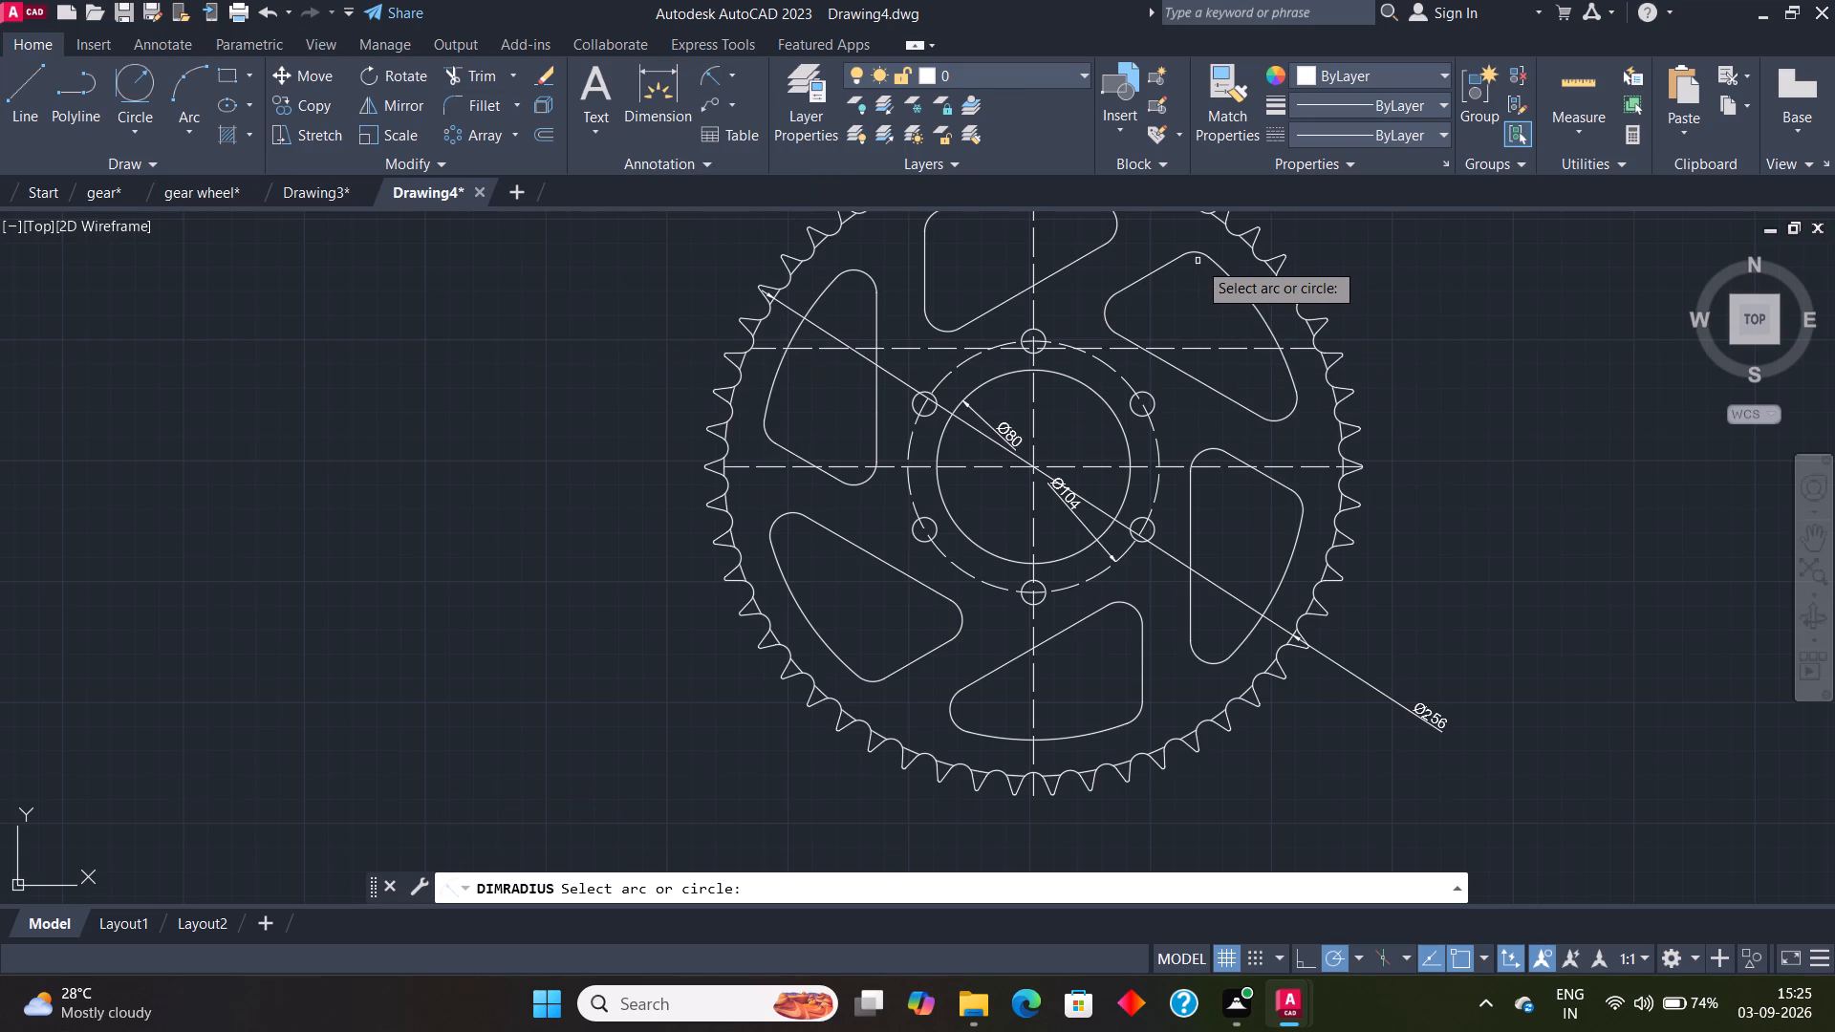
{"action": "left_click", "coordinate": [1195, 252]}
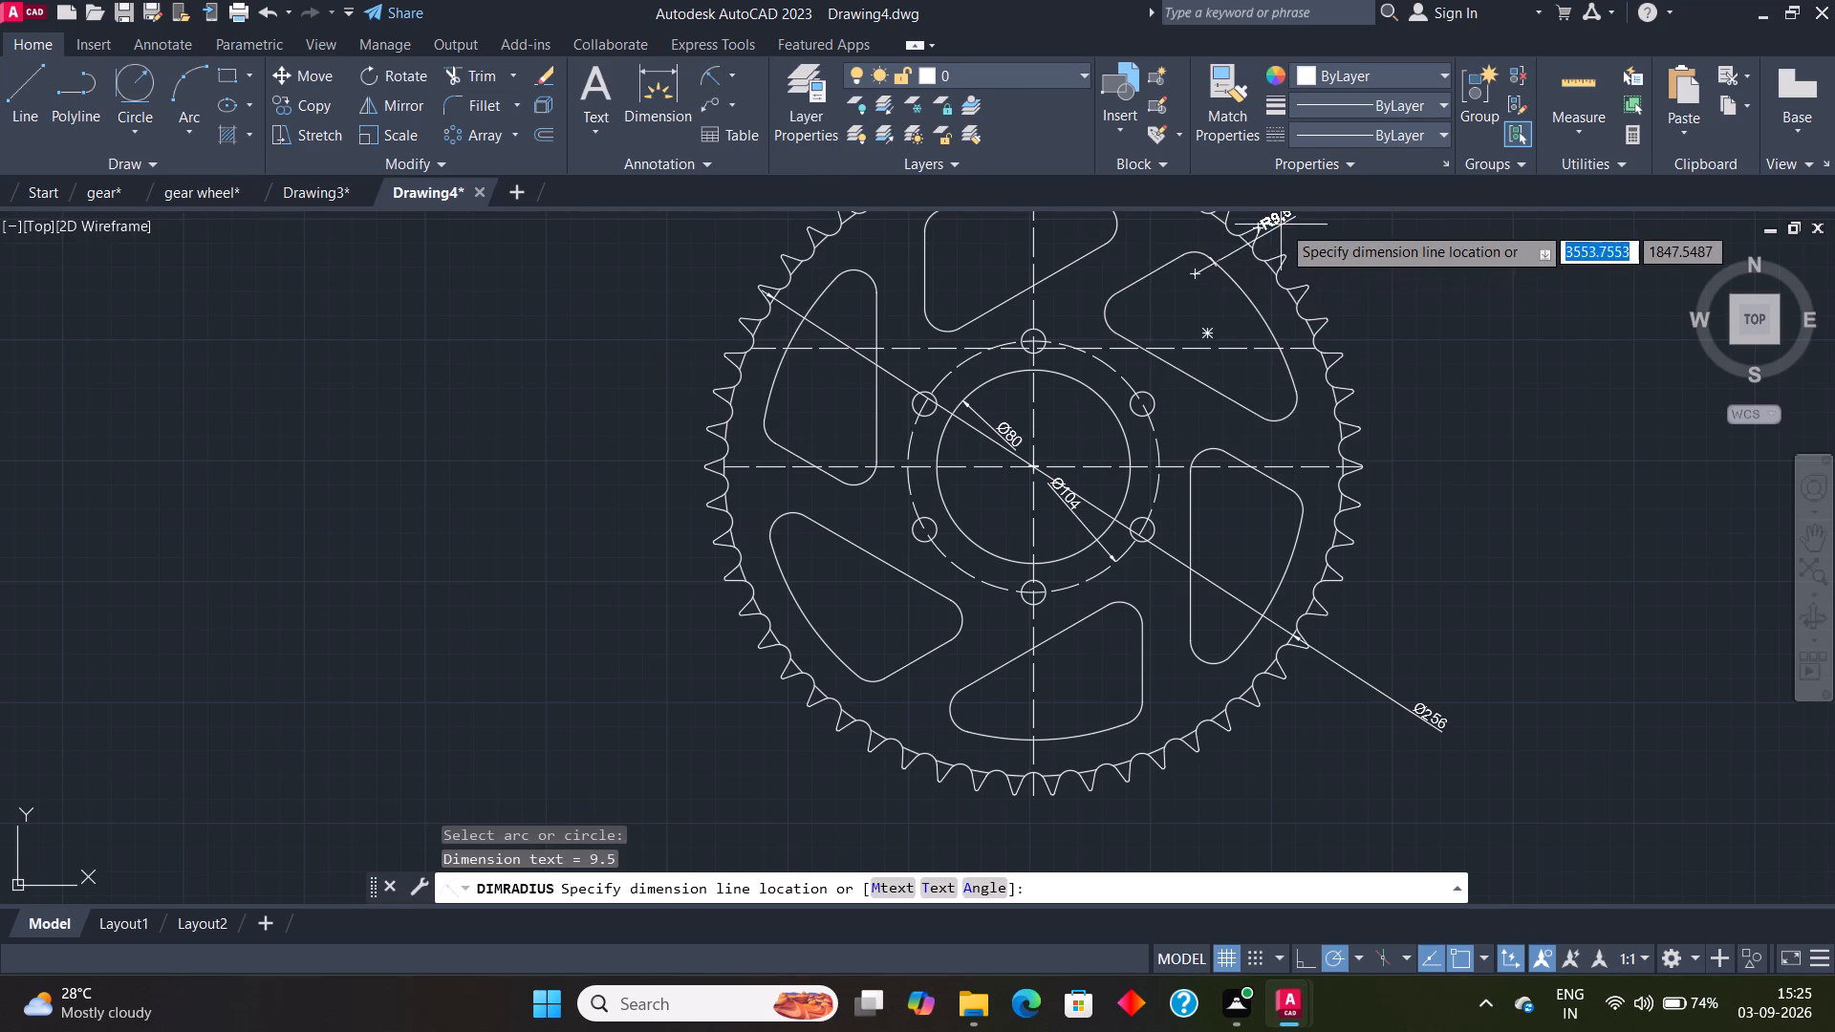
{"action": "middle_click_drag", "start_coordinate": [1142, 292], "coordinate": [1068, 453]}
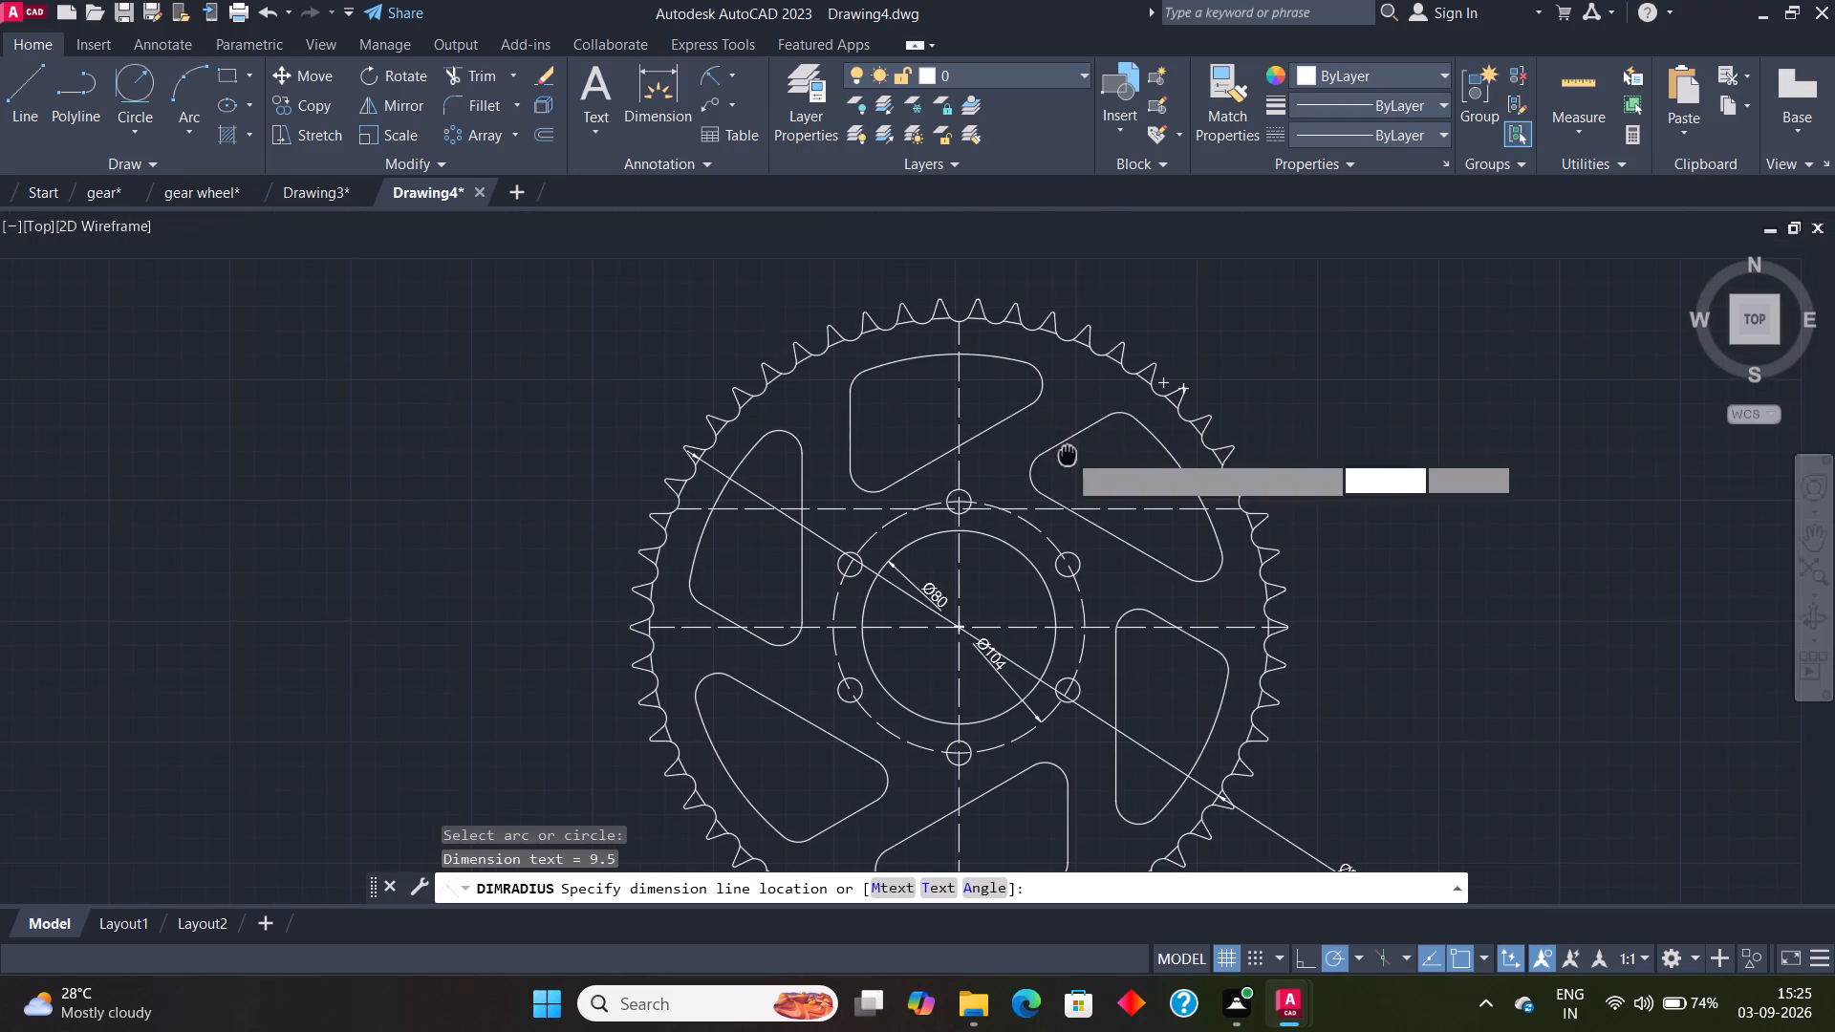
{"action": "left_click", "coordinate": [1097, 397]}
{"action": "key", "text": "space"}
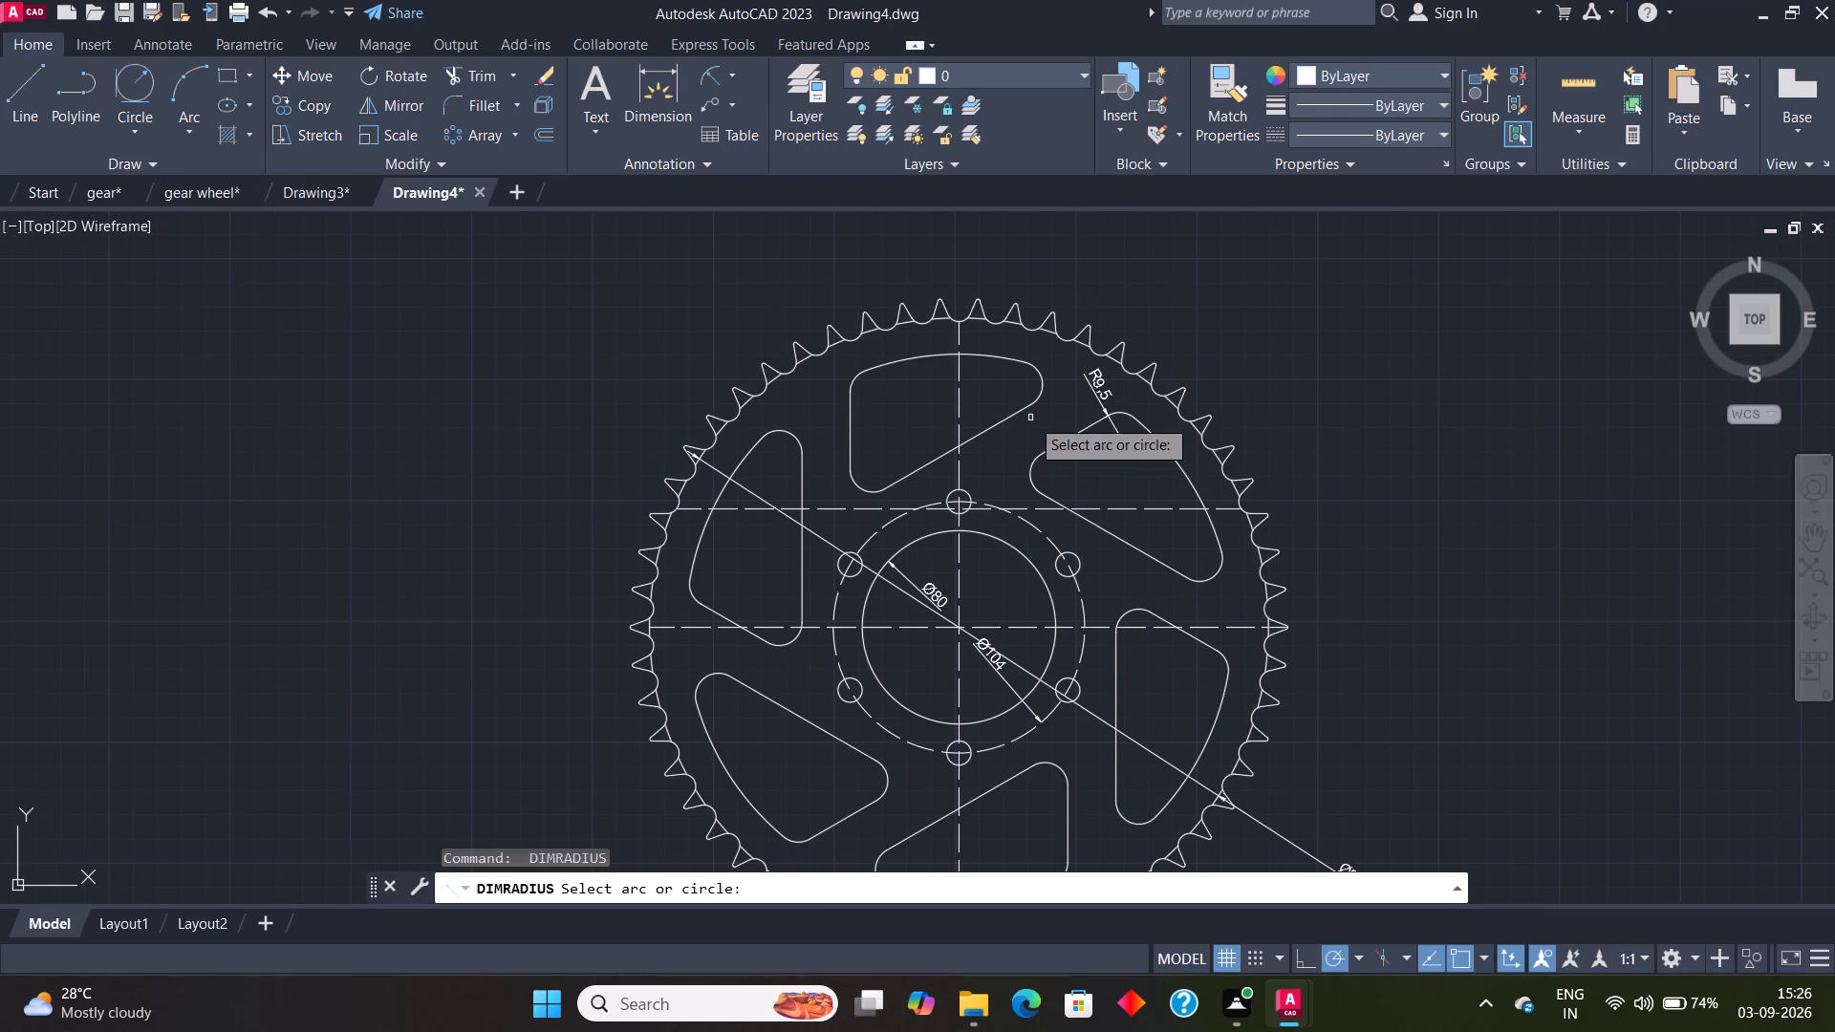
{"action": "left_click", "coordinate": [798, 436]}
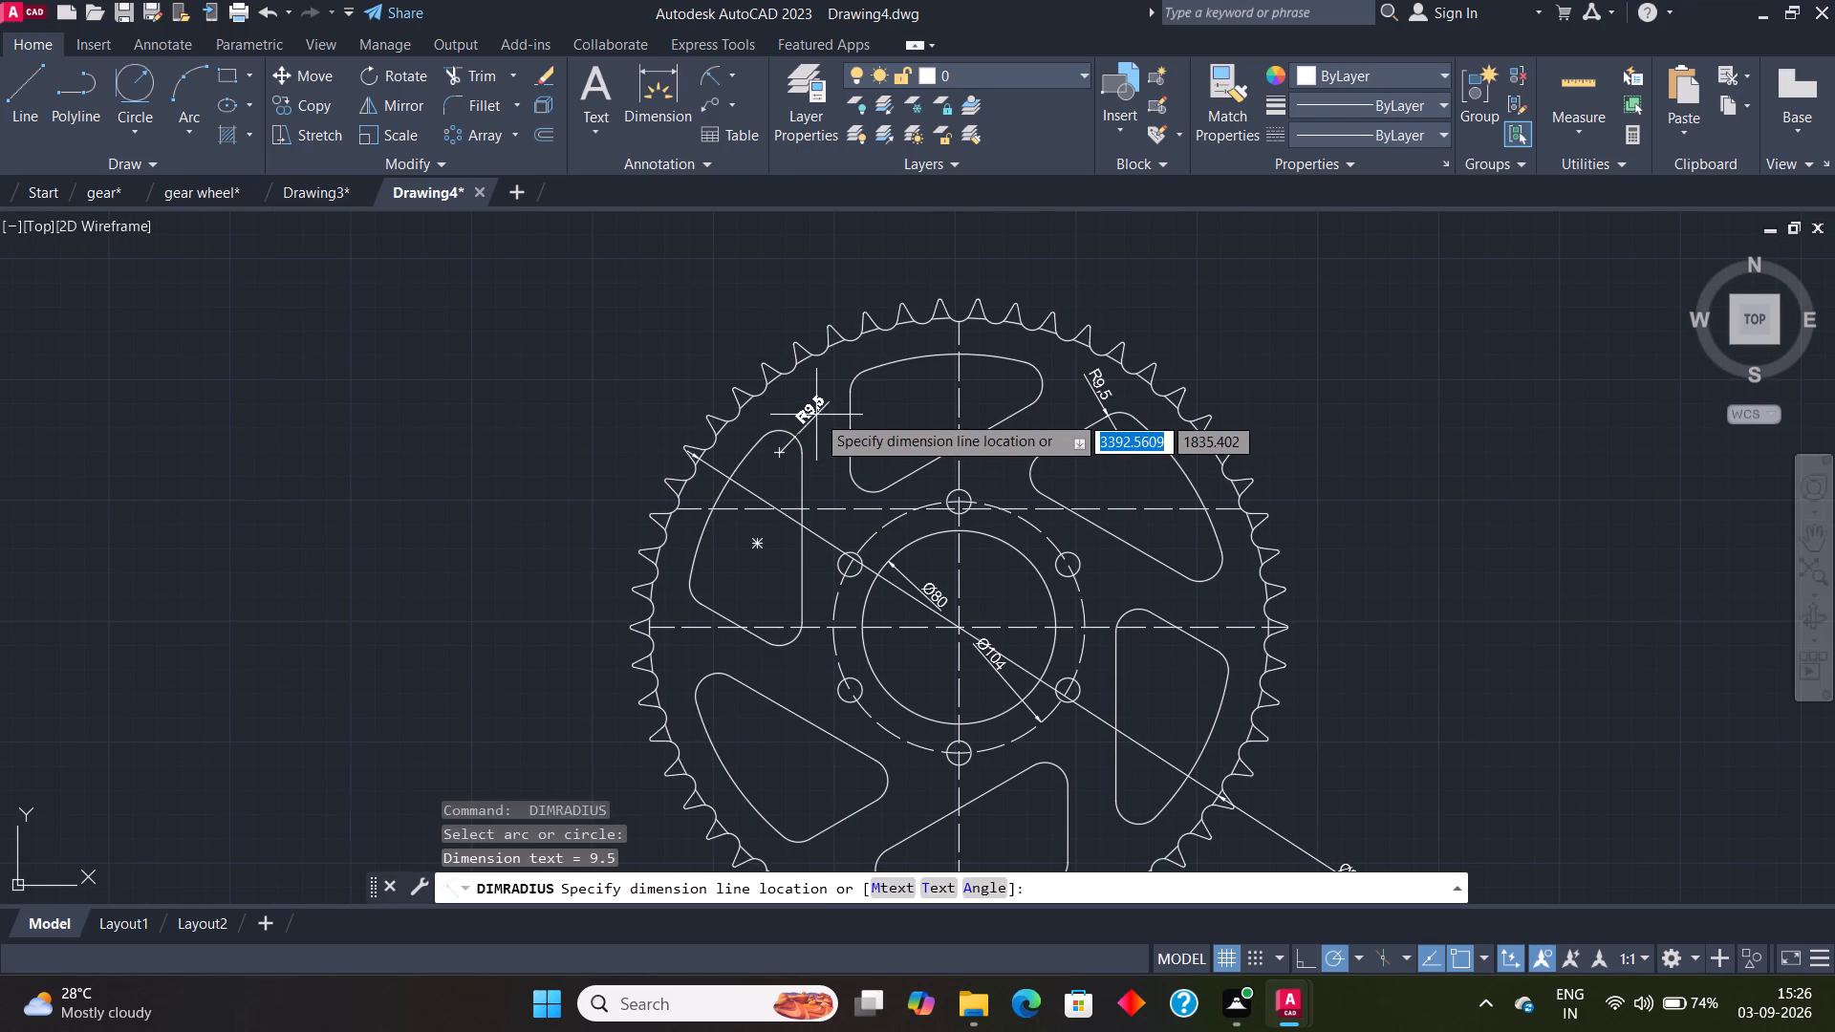
{"action": "left_click", "coordinate": [810, 410]}
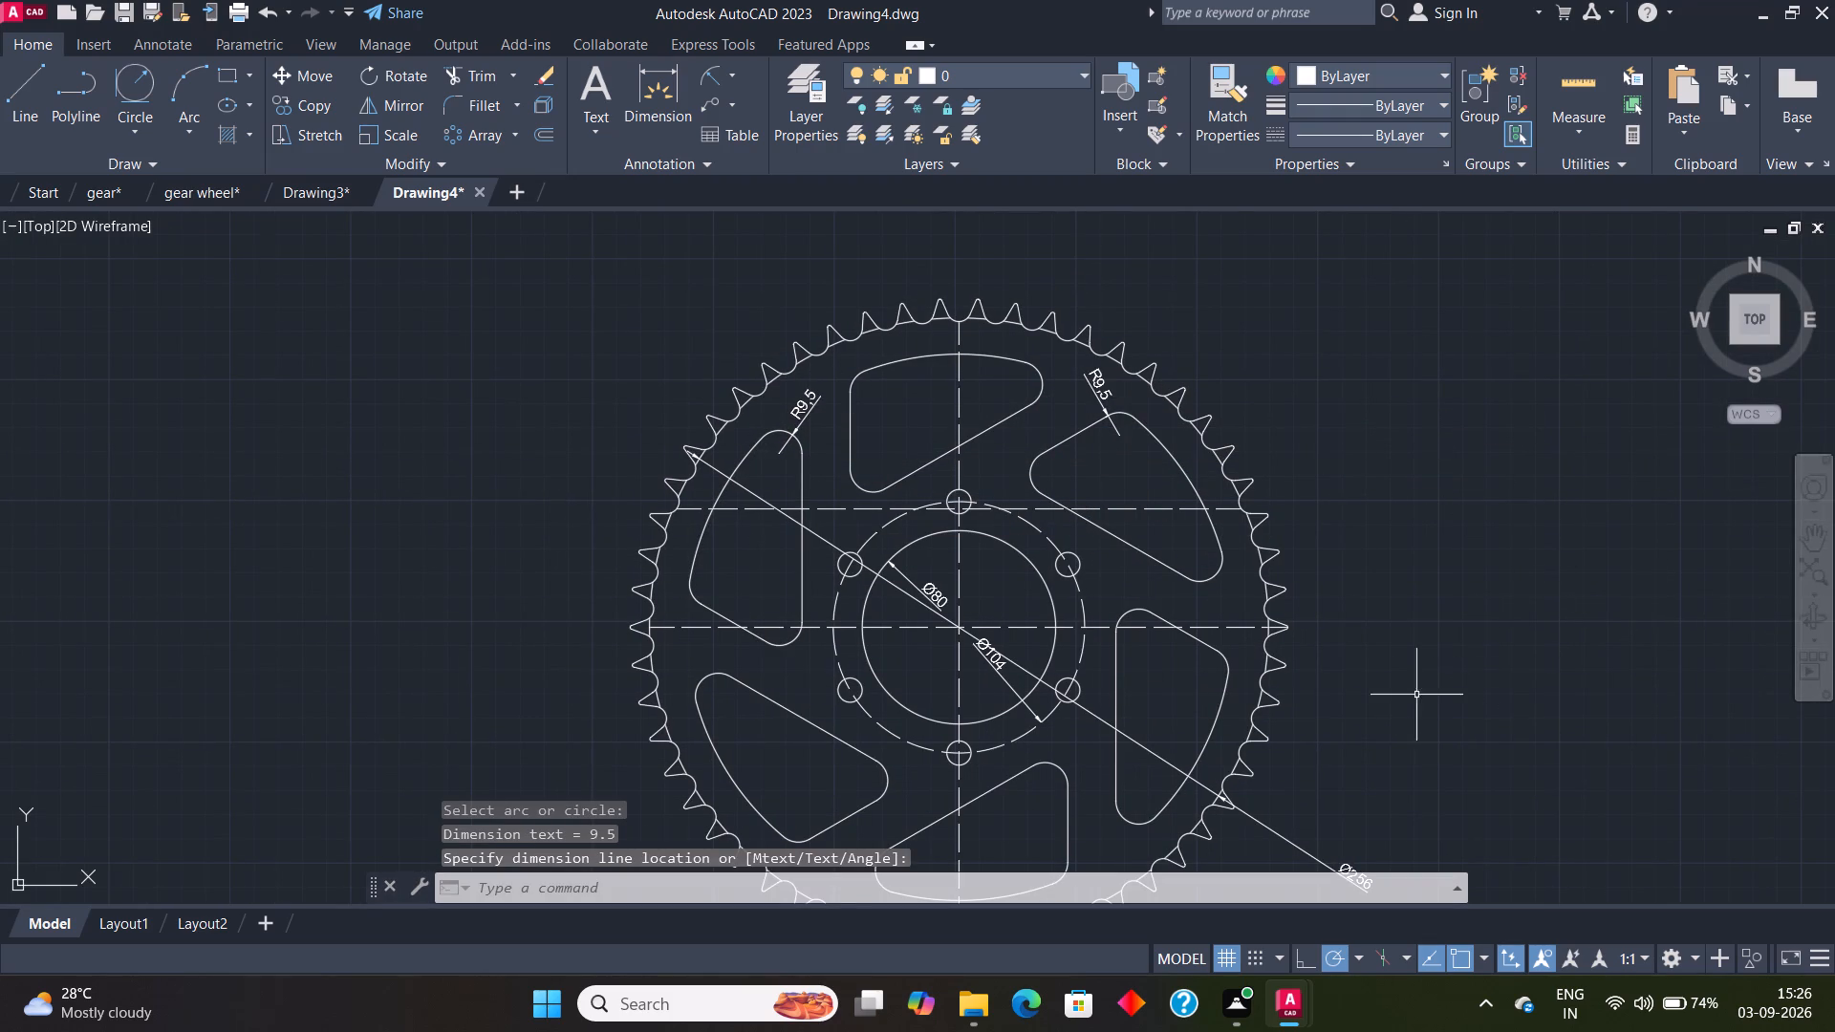
Add a radius dimension to the rounded tip of a tooth on the wheel's right side, placed outside the wheel.
{"action": "key", "text": "space"}
{"action": "scroll", "coordinate": [1245, 560], "scroll_direction": "up", "scroll_amount": 2}
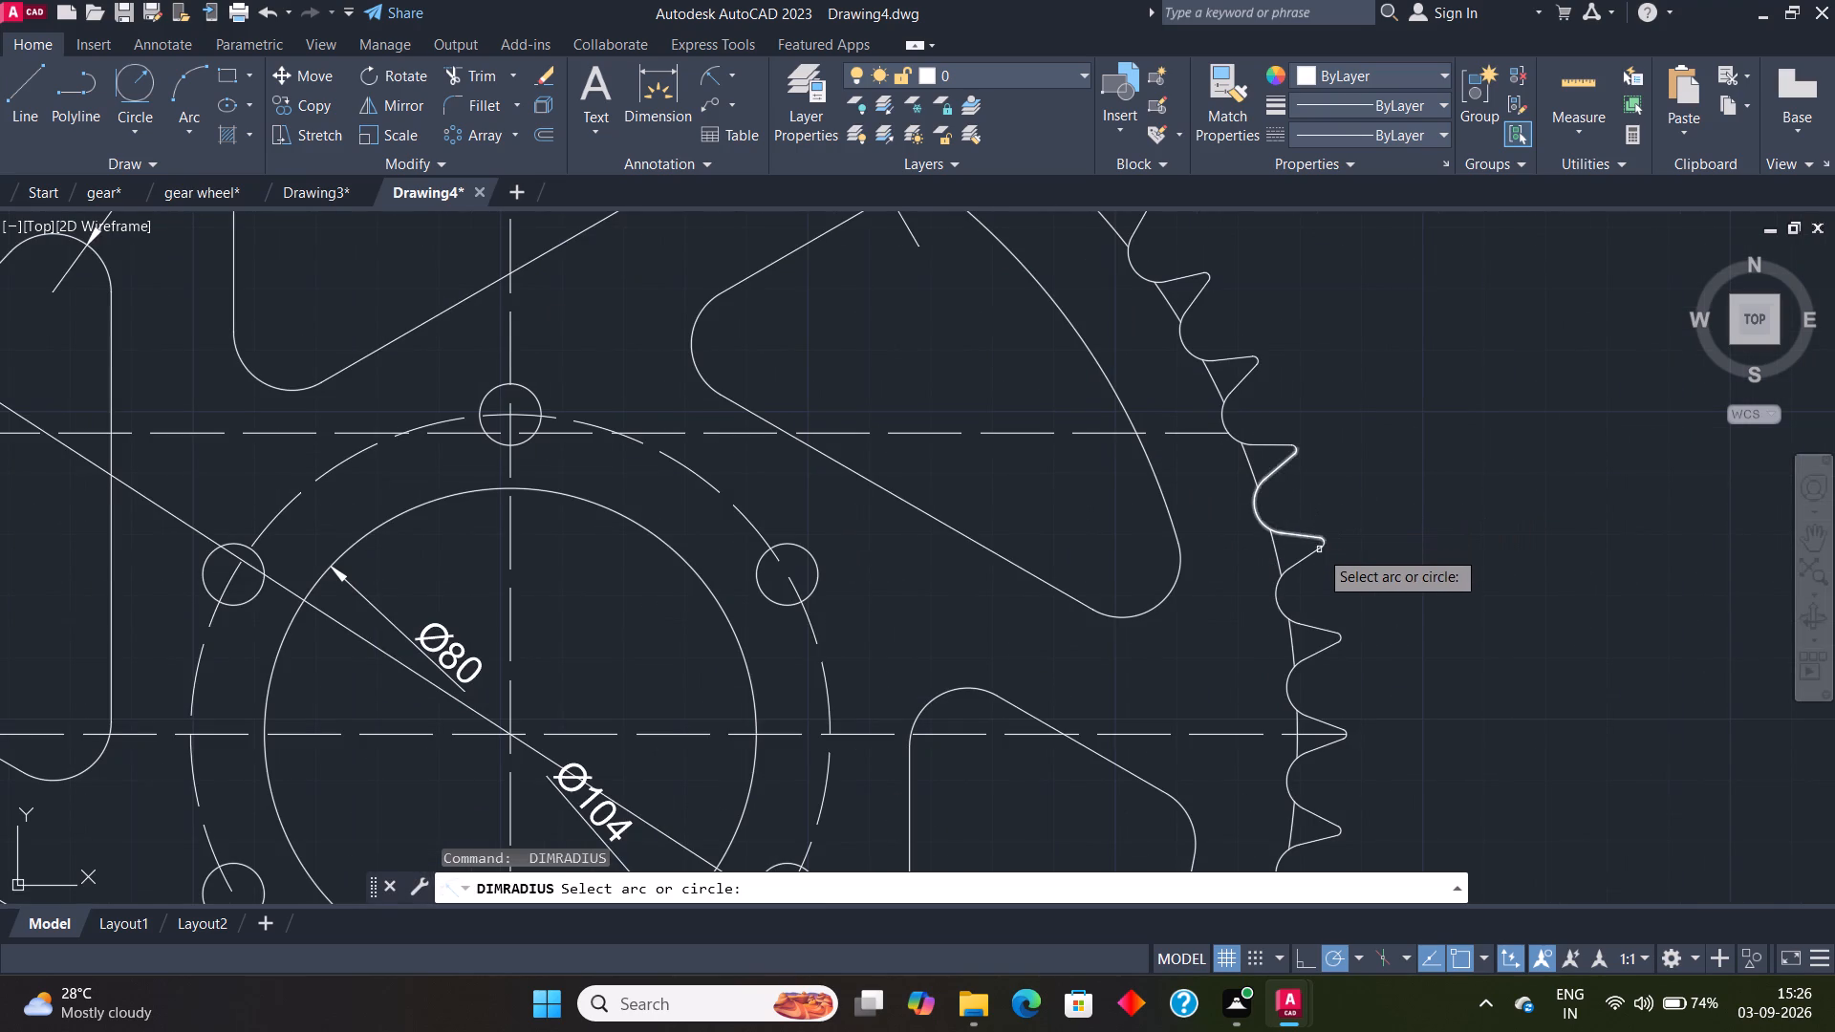
{"action": "scroll", "coordinate": [1322, 542], "scroll_direction": "up", "scroll_amount": 3}
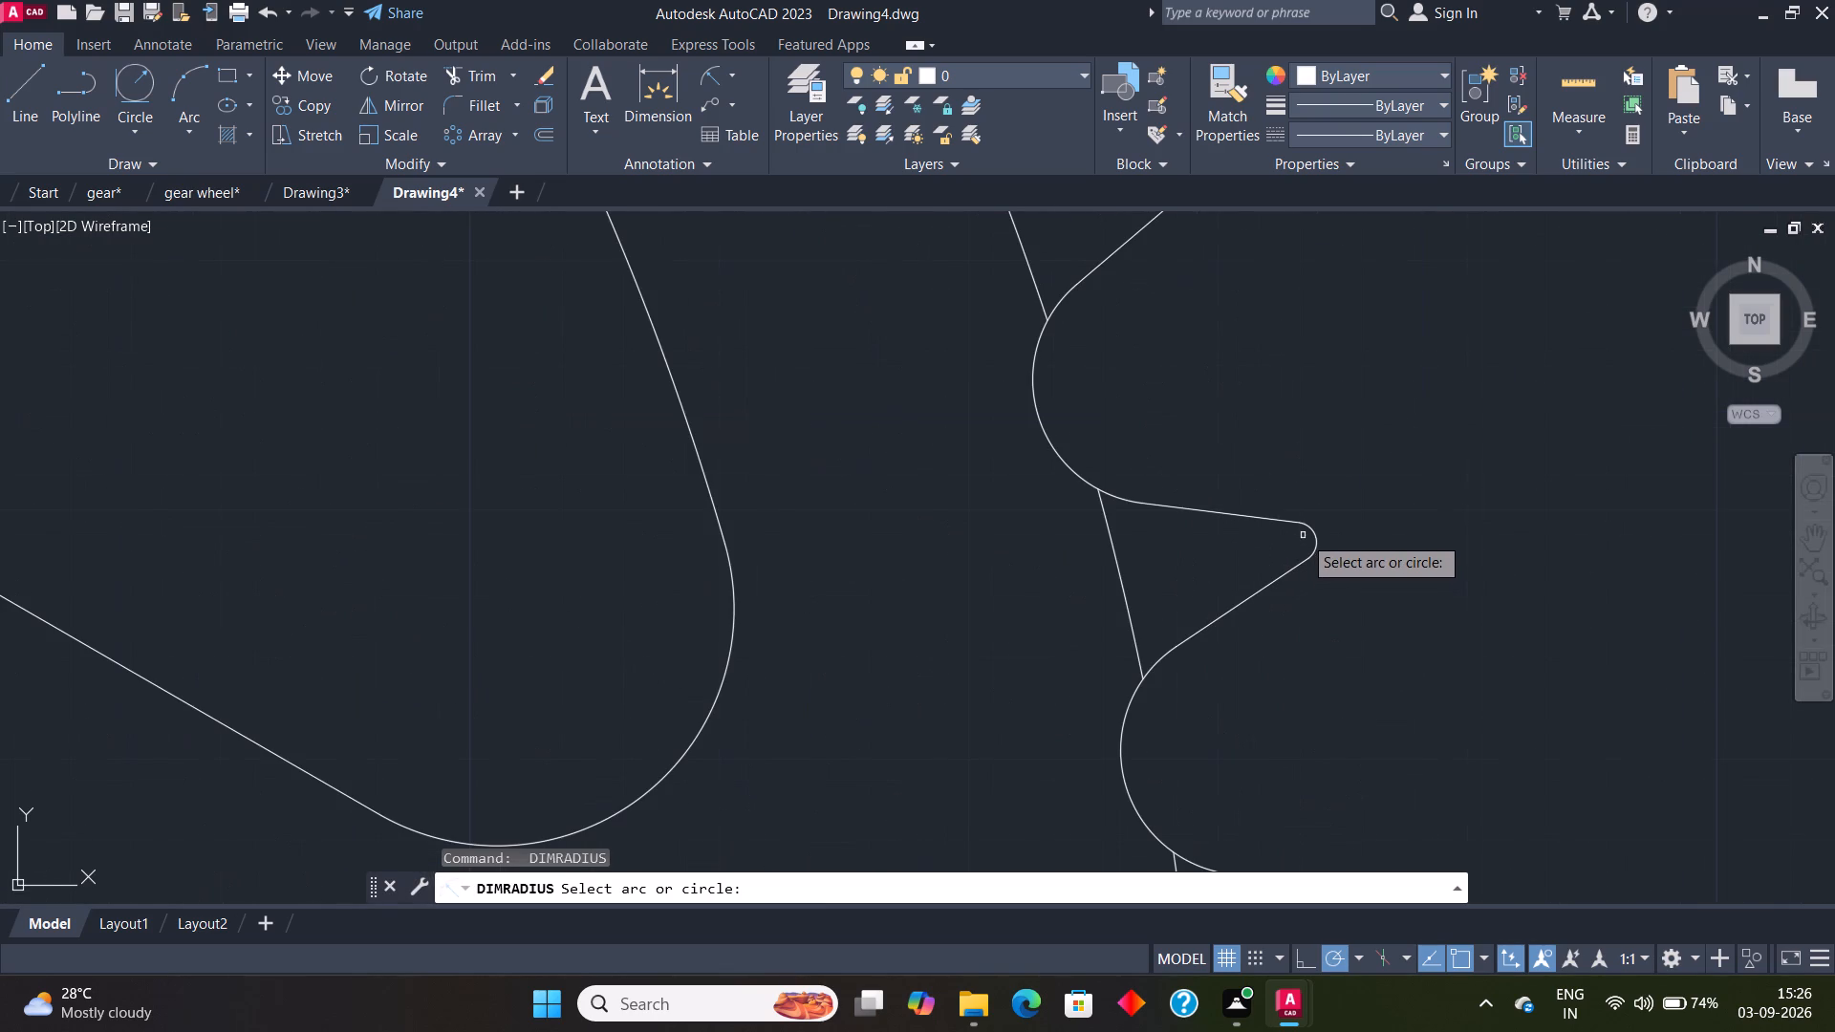
{"action": "left_click", "coordinate": [1314, 534]}
{"action": "left_click", "coordinate": [1395, 509]}
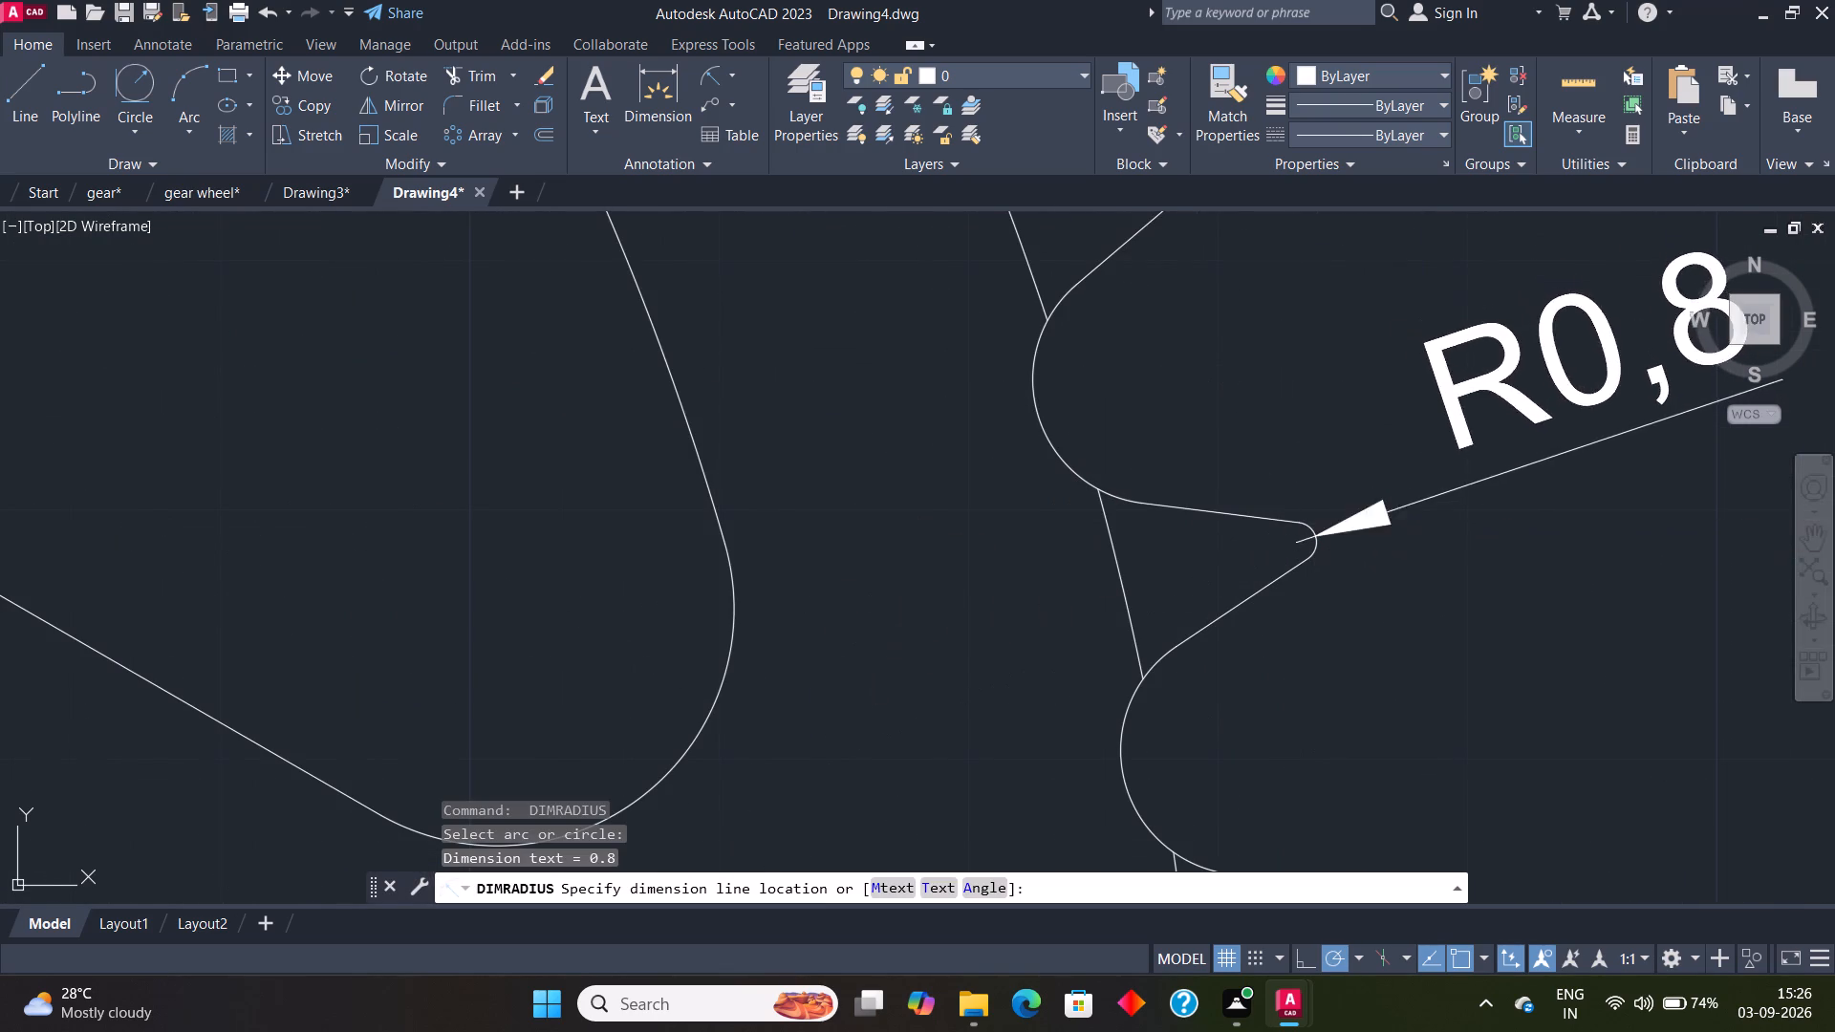
Add a radius dimension to the root arc between two teeth, just above the horizontal centreline on the wheel's right side.
{"action": "scroll", "coordinate": [1461, 569], "scroll_direction": "down", "scroll_amount": 1}
{"action": "scroll", "coordinate": [1528, 629], "scroll_direction": "down", "scroll_amount": 1}
{"action": "middle_click_drag", "start_coordinate": [1529, 630], "coordinate": [1497, 591]}
{"action": "key", "text": "space"}
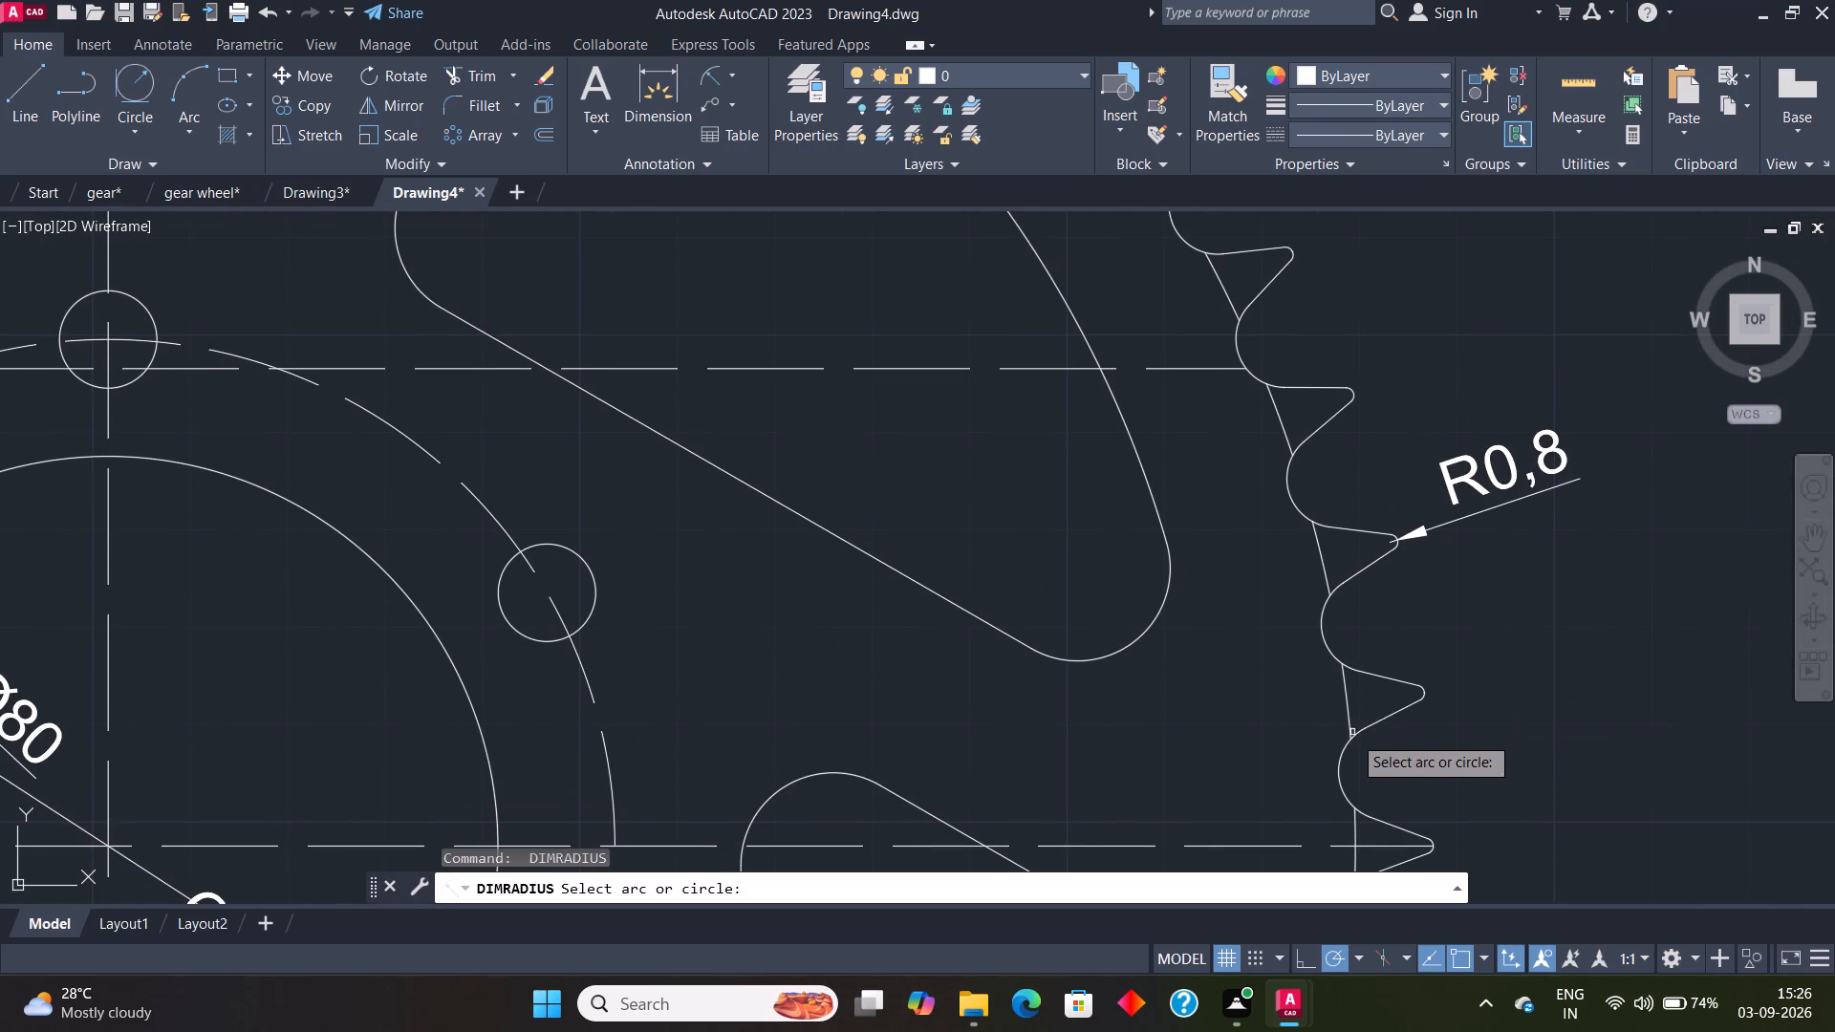
{"action": "left_click", "coordinate": [1340, 775]}
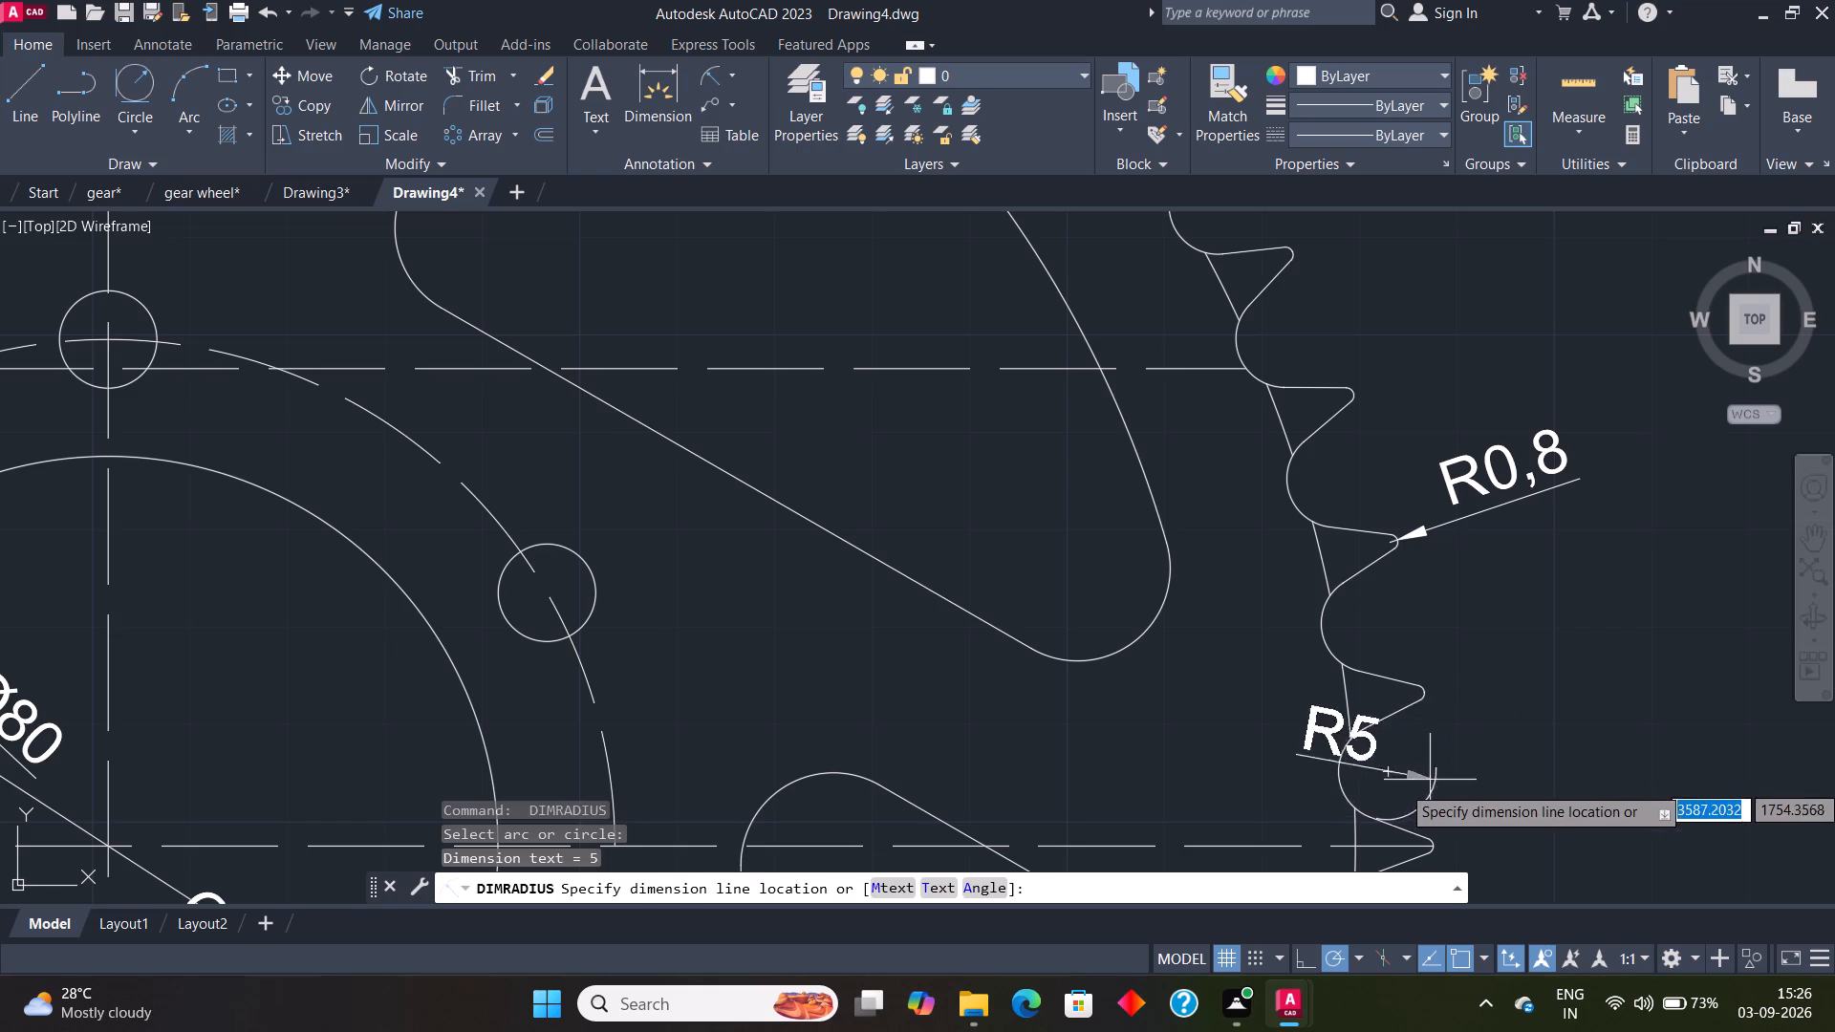
{"action": "left_click", "coordinate": [1333, 783]}
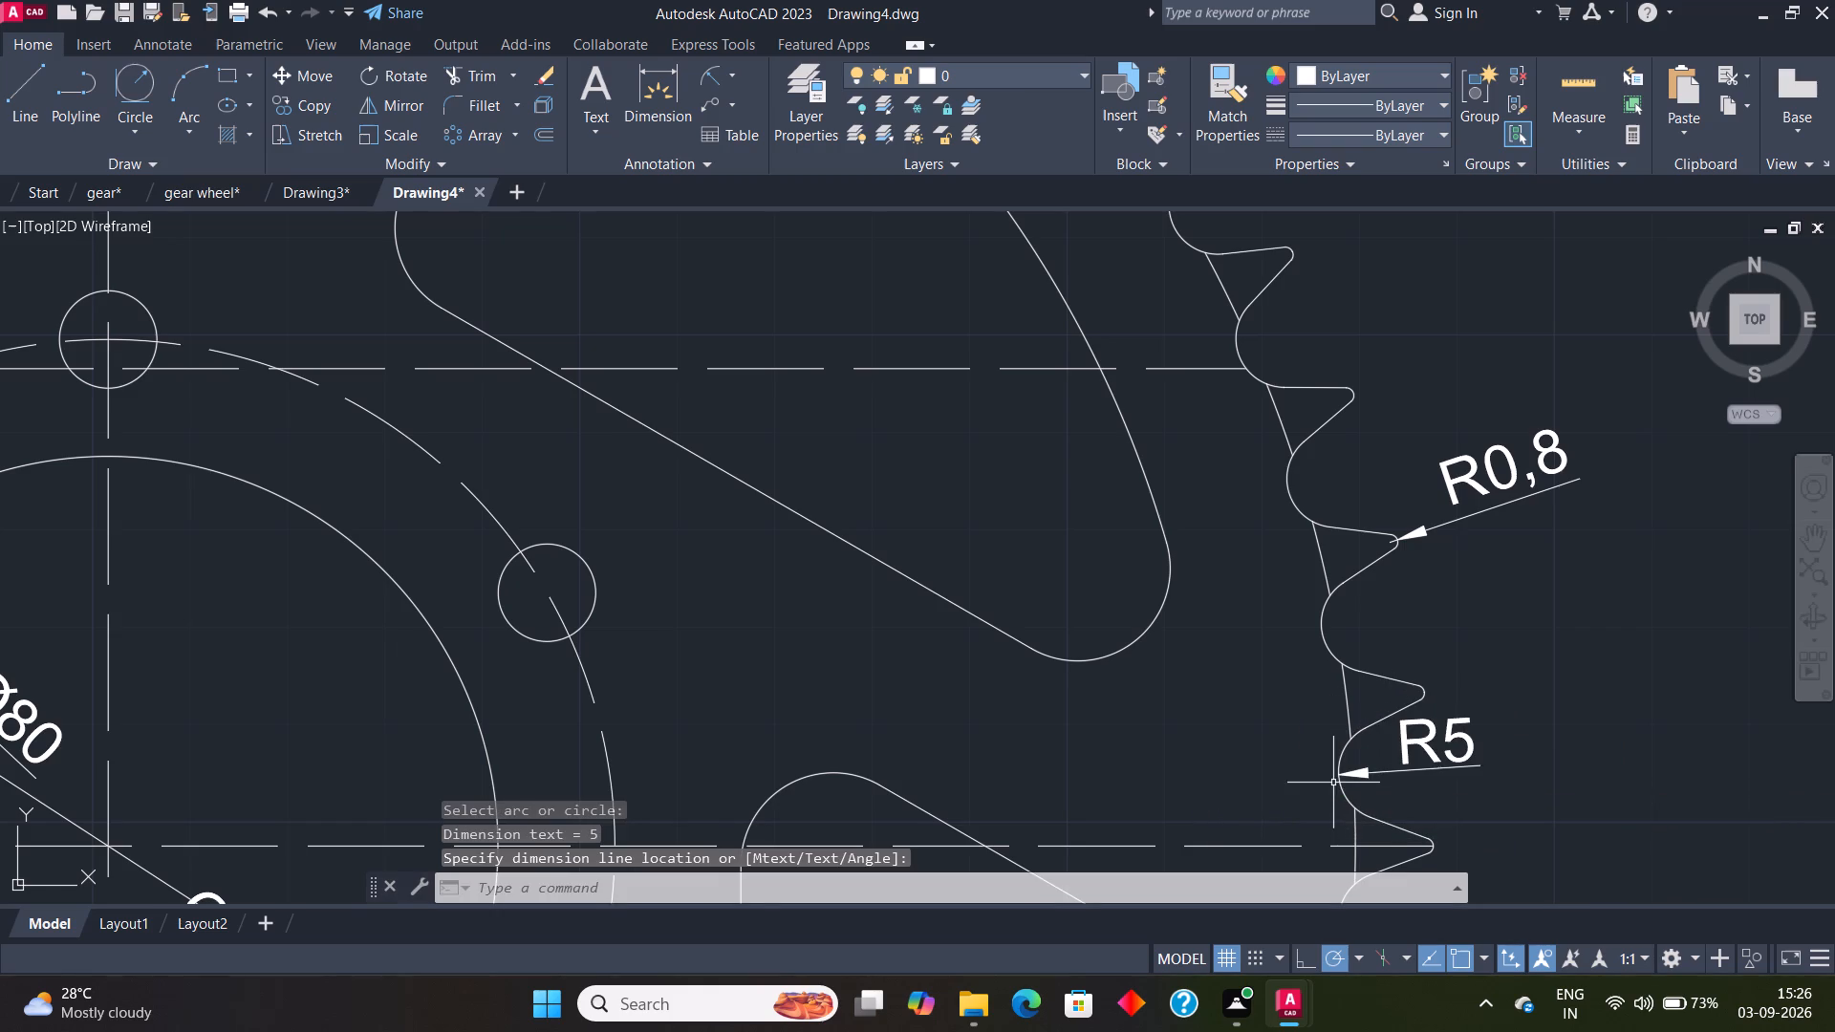
{"action": "scroll", "coordinate": [1508, 773], "scroll_direction": "down", "scroll_amount": 1}
{"action": "middle_click_drag", "start_coordinate": [1589, 798], "coordinate": [1359, 565]}
{"action": "scroll", "coordinate": [1354, 587], "scroll_direction": "down", "scroll_amount": 2}
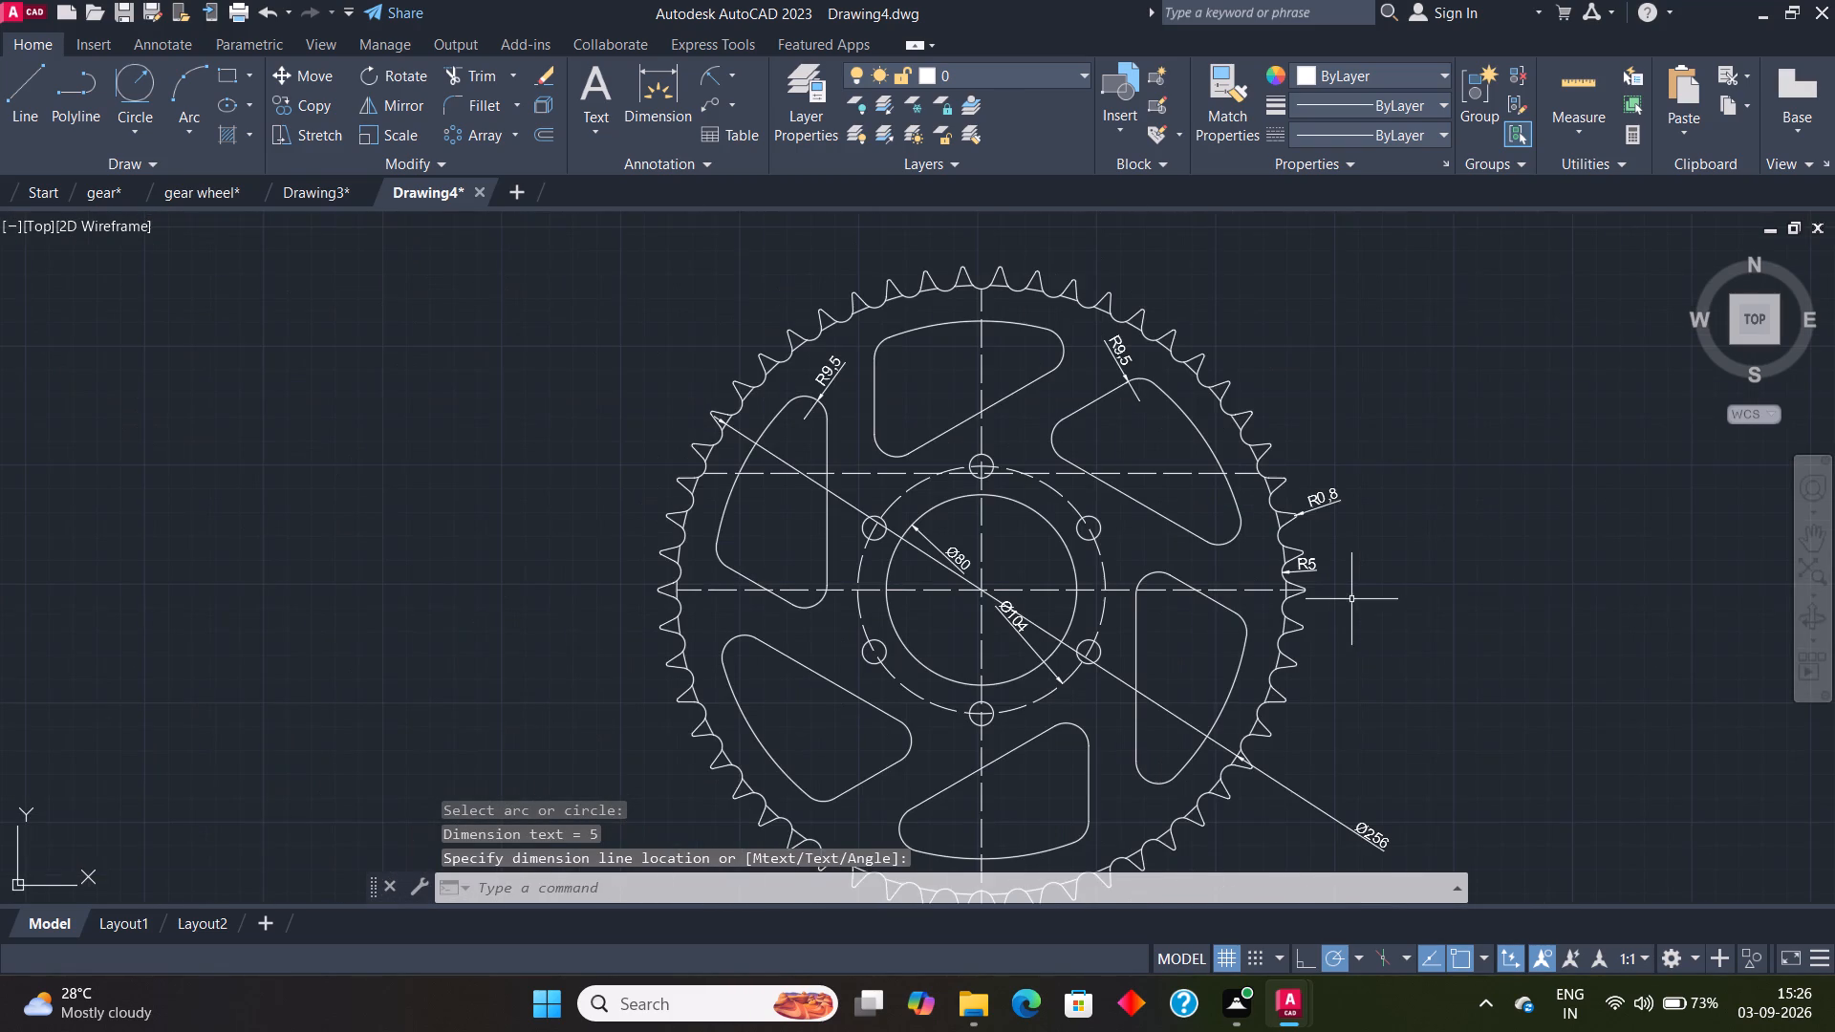
Delete the rim circle's diameter dimension that runs across the whole wheel.
{"action": "middle_click_drag", "start_coordinate": [1377, 608], "coordinate": [1359, 523]}
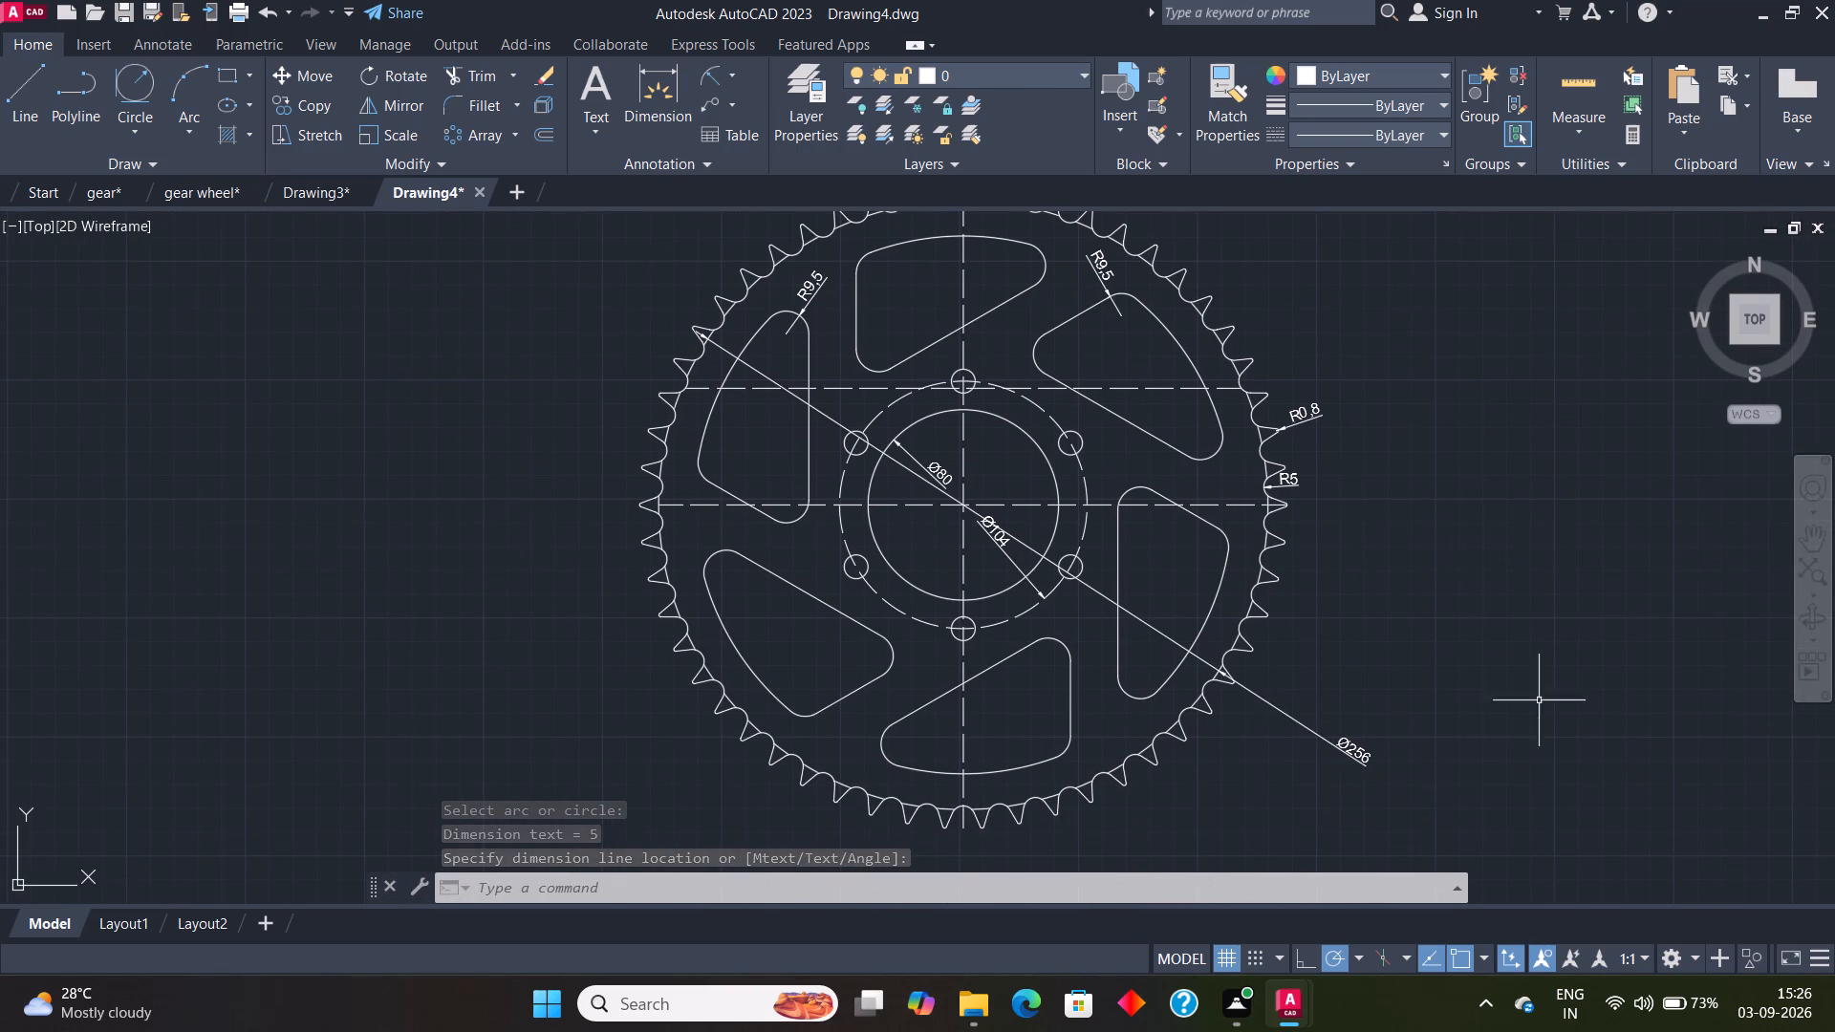
{"action": "left_click", "coordinate": [1340, 748]}
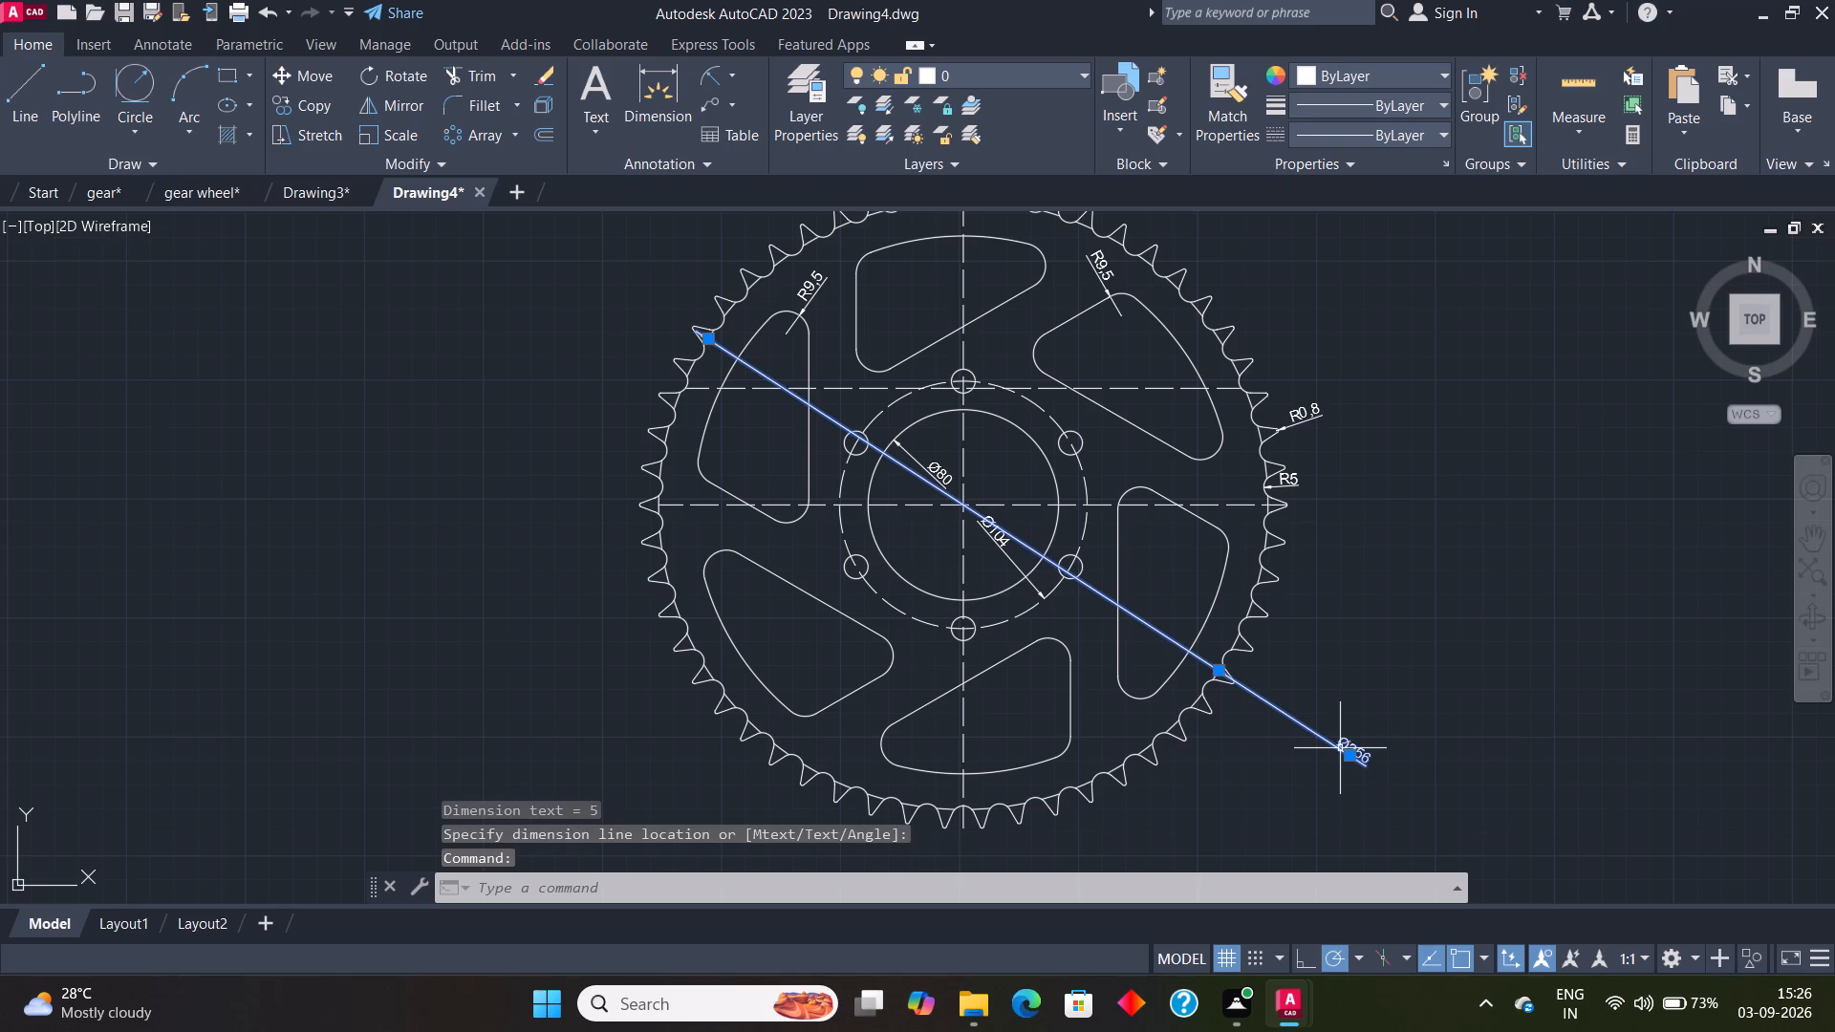
{"action": "key", "text": "Delete"}
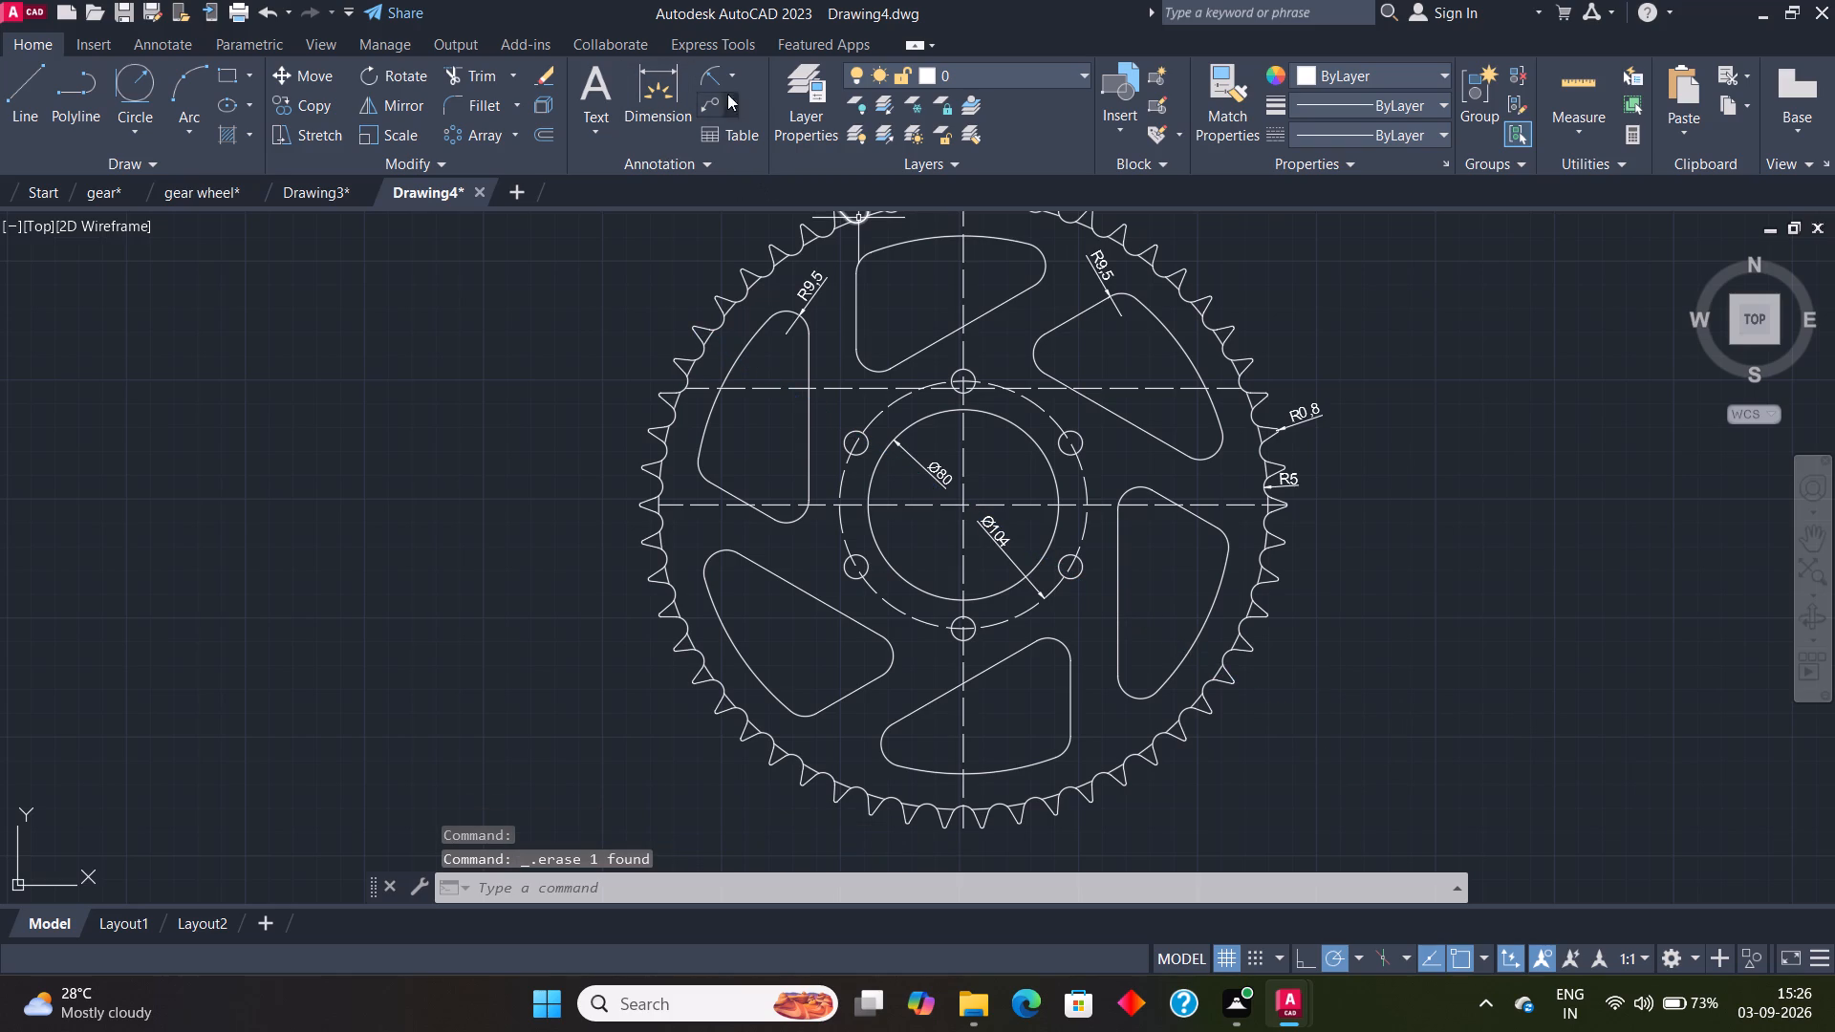
Add a radius dimension to the rim arc at the base of a lower-right tooth, placing its text just outside the wheel.
{"action": "left_click", "coordinate": [703, 77]}
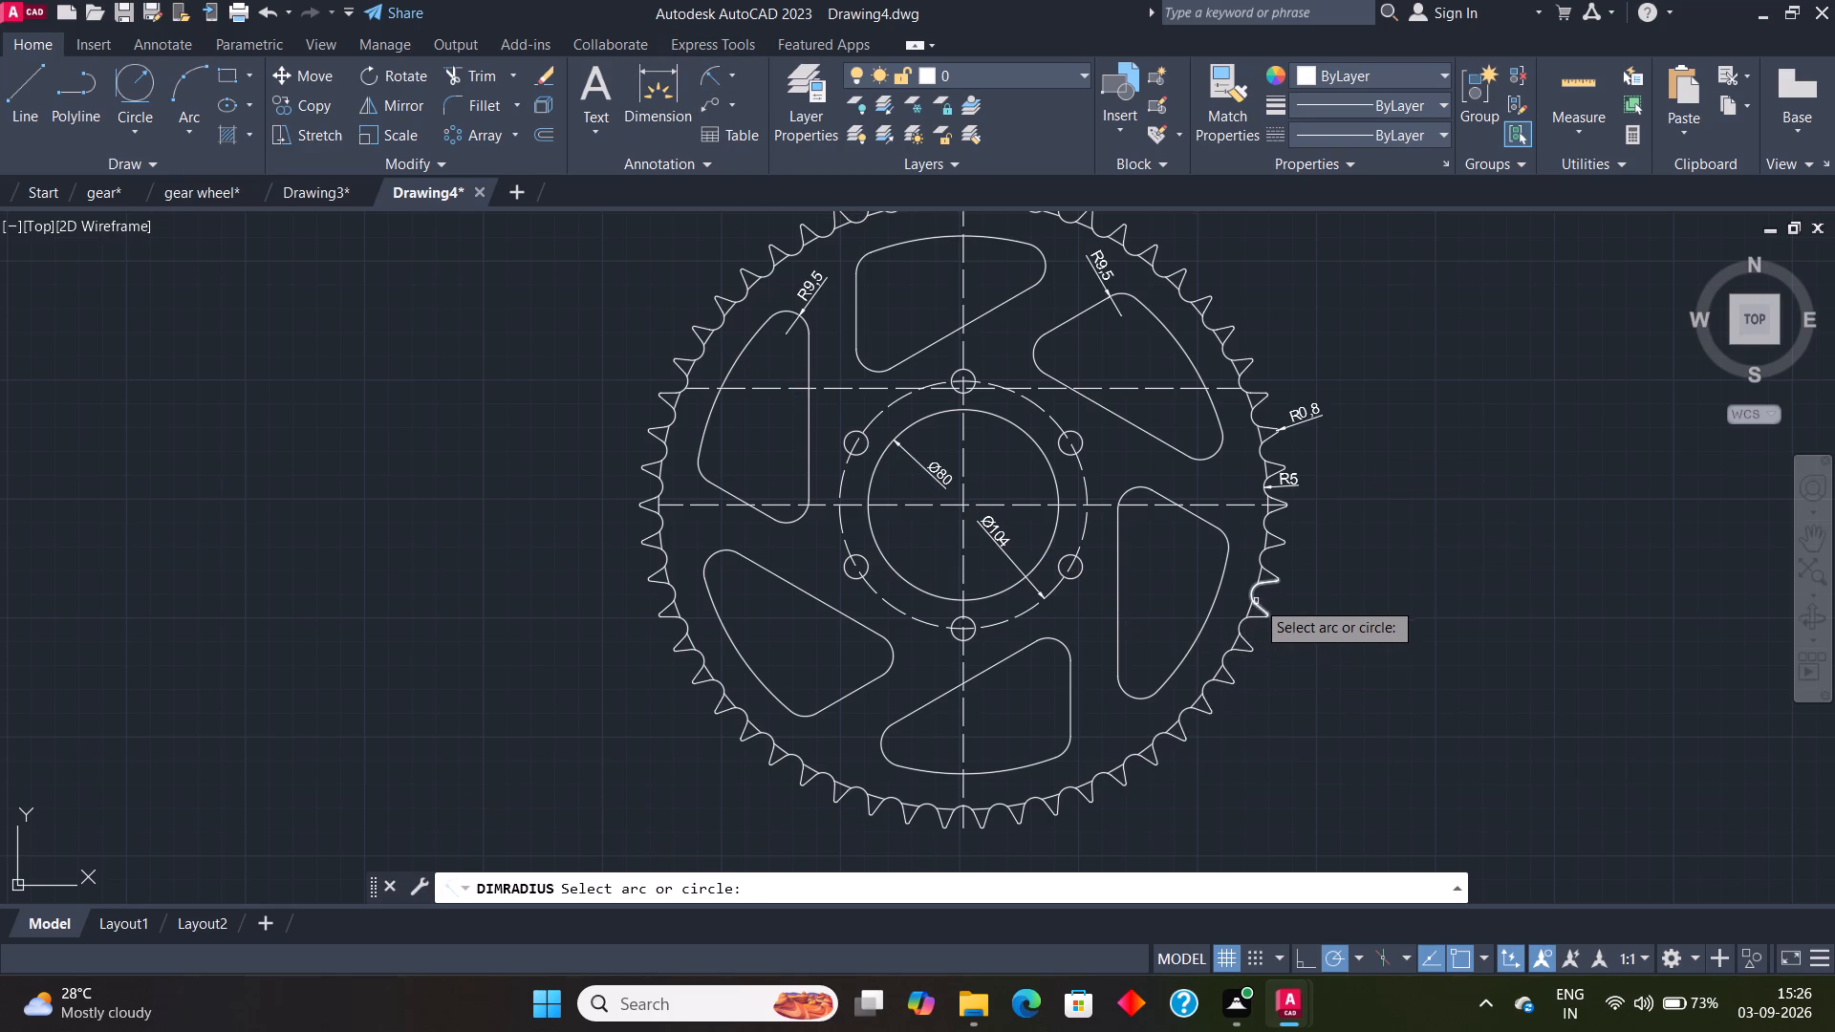
{"action": "scroll", "coordinate": [1256, 598], "scroll_direction": "up", "scroll_amount": 2}
{"action": "left_click", "coordinate": [1230, 634]}
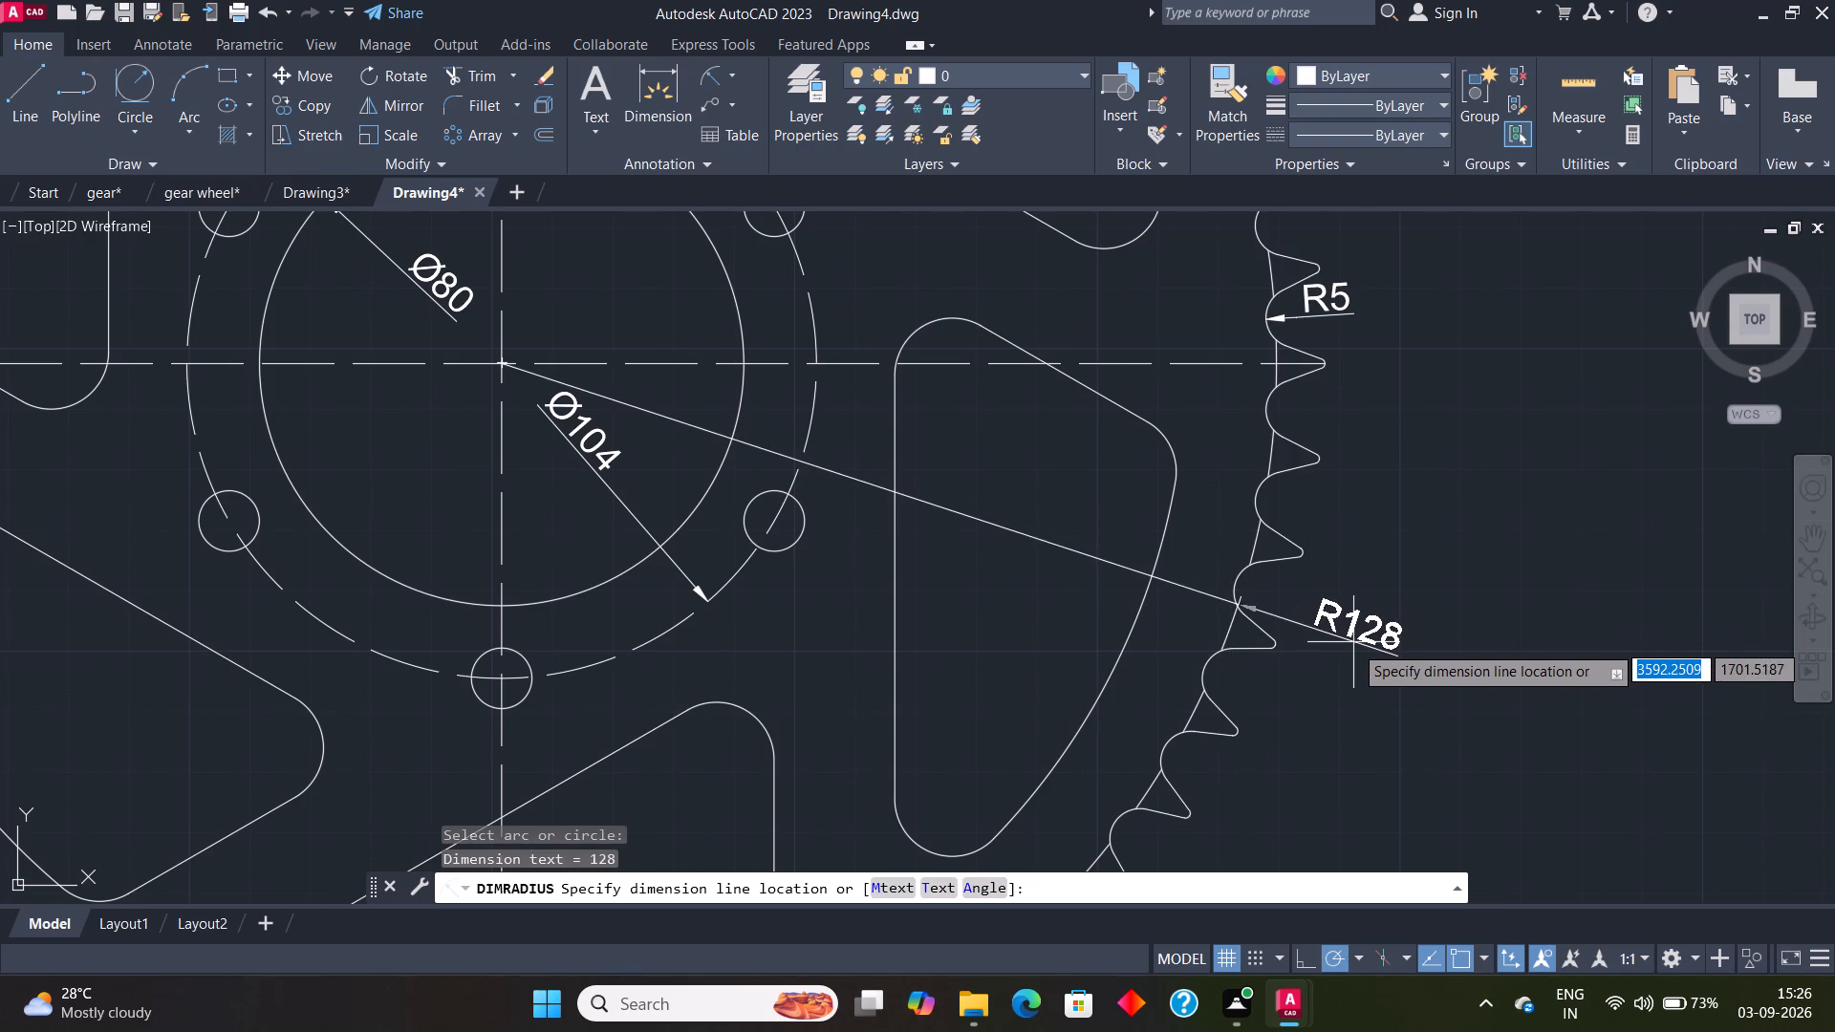
{"action": "left_click", "coordinate": [1349, 667]}
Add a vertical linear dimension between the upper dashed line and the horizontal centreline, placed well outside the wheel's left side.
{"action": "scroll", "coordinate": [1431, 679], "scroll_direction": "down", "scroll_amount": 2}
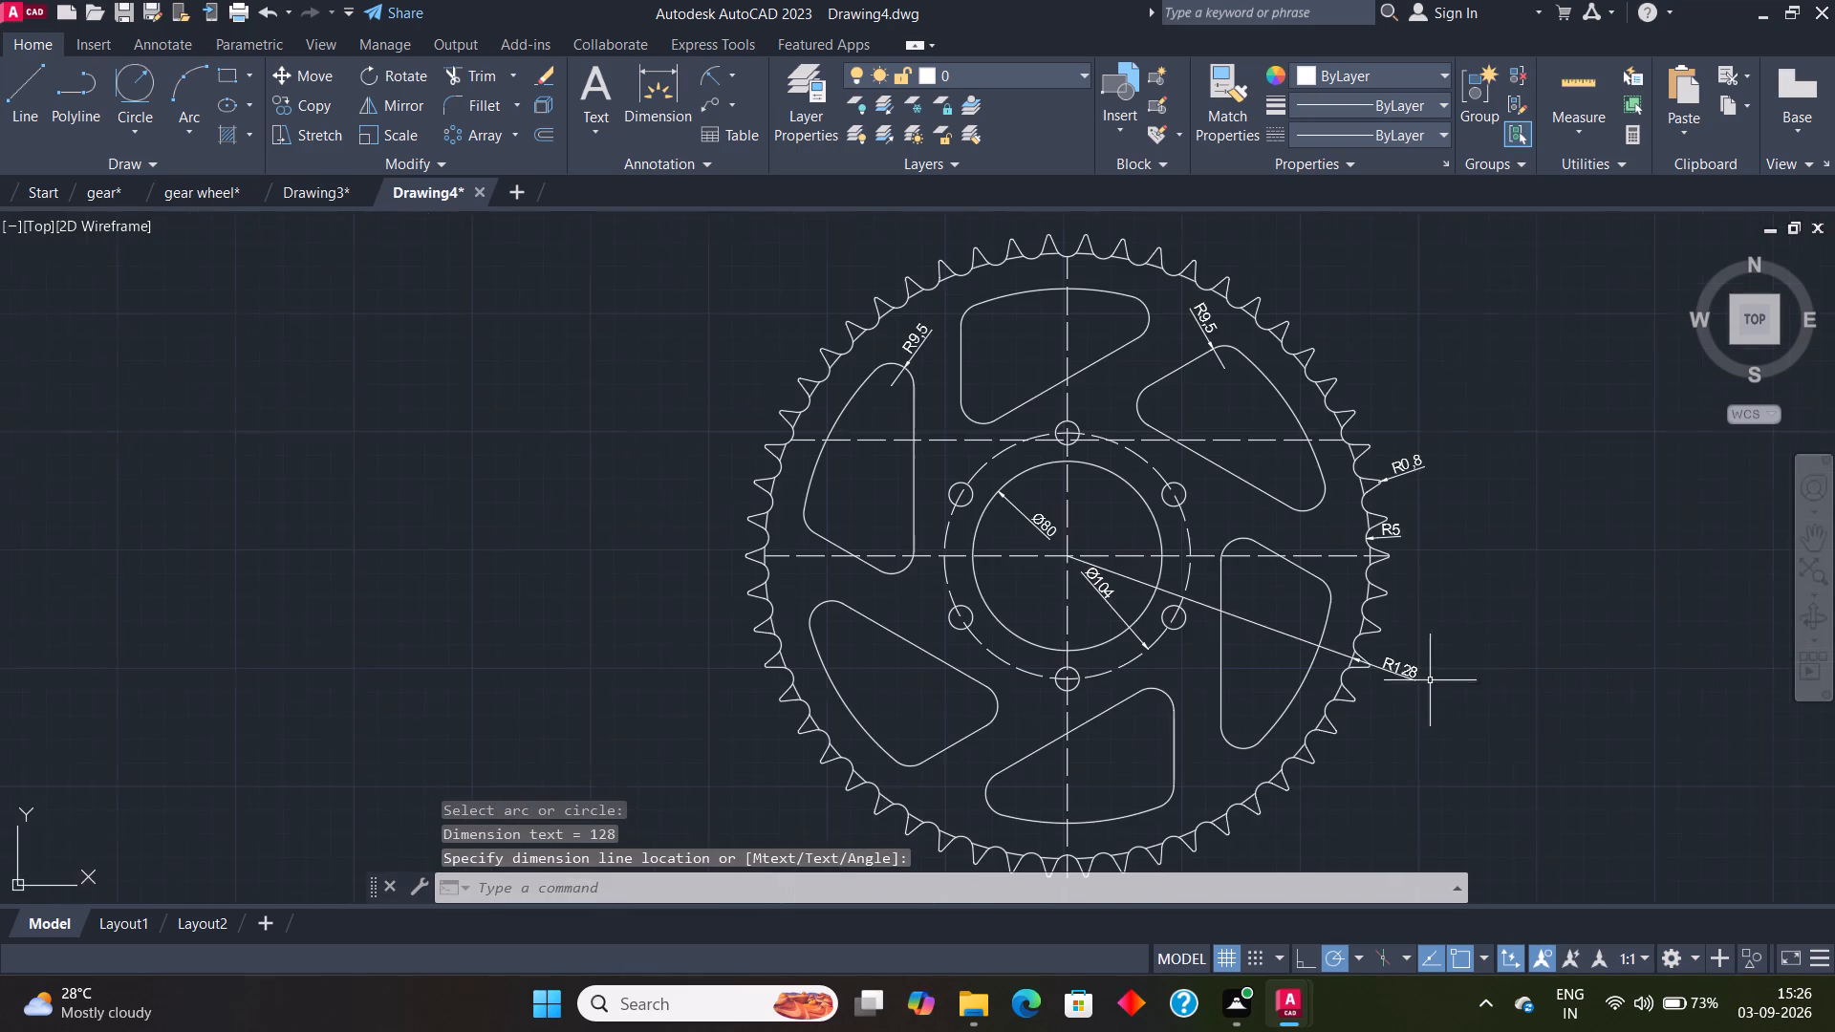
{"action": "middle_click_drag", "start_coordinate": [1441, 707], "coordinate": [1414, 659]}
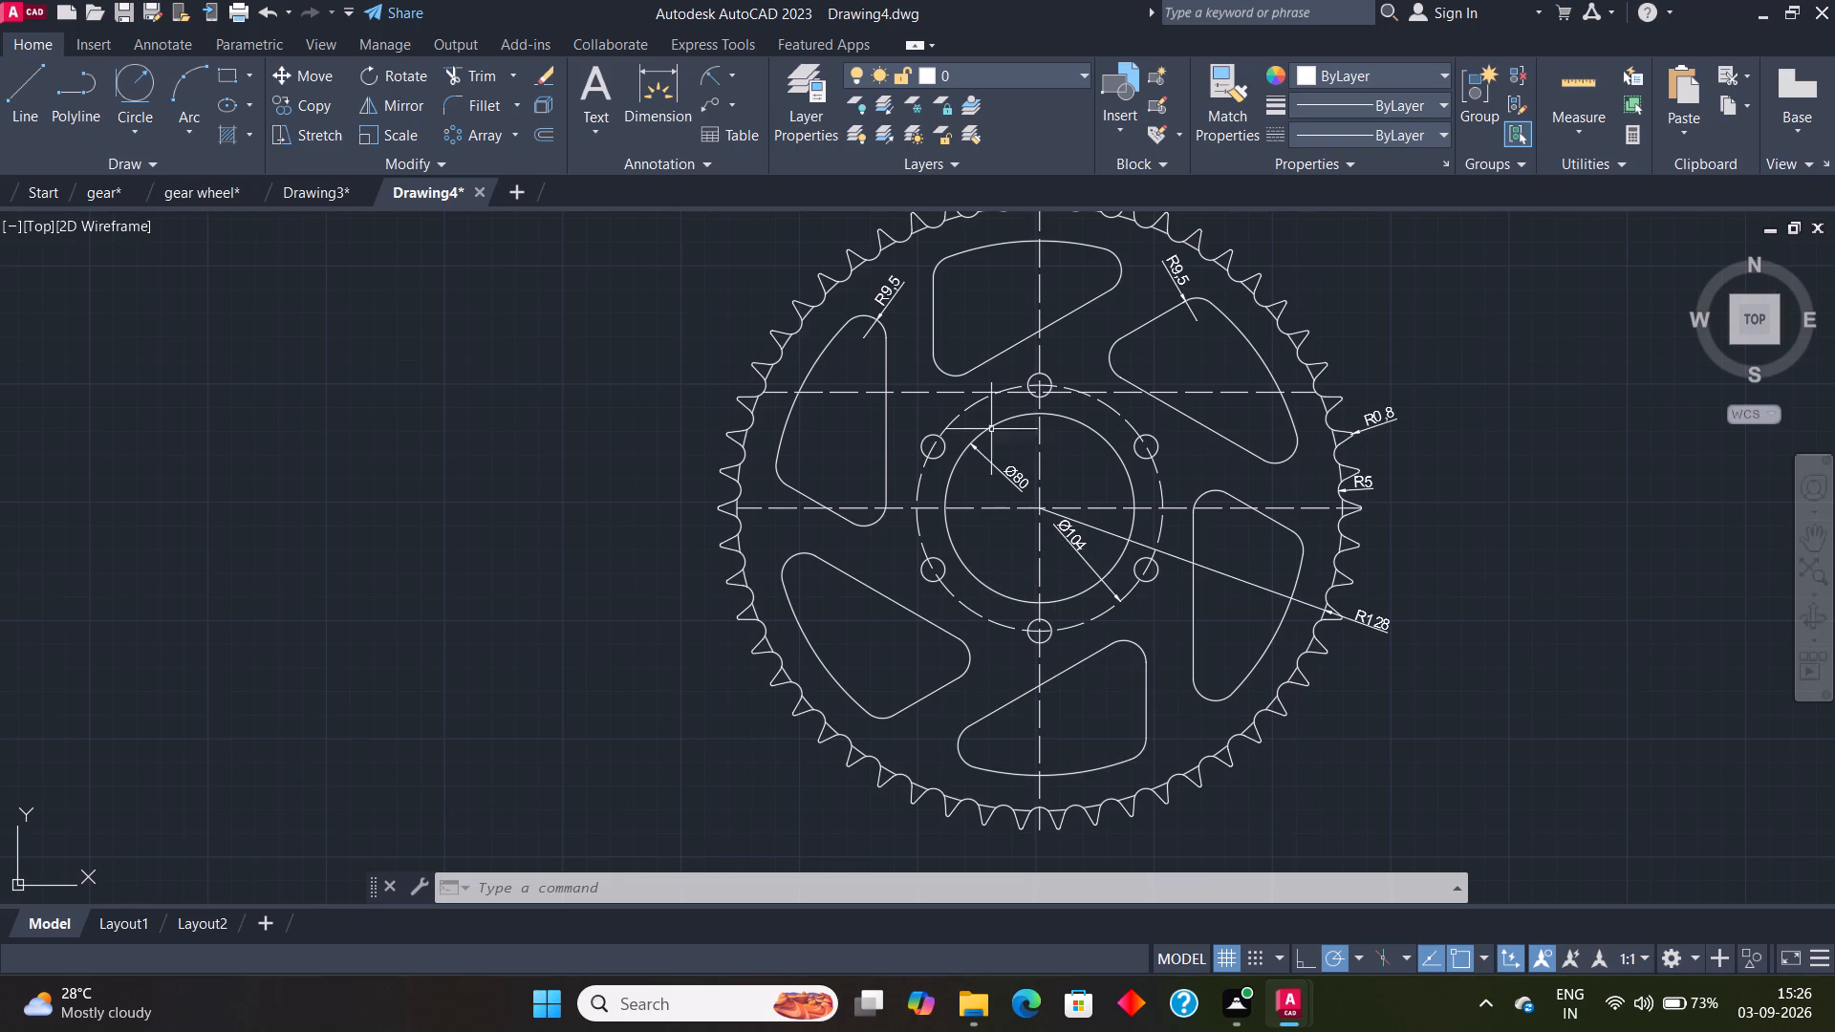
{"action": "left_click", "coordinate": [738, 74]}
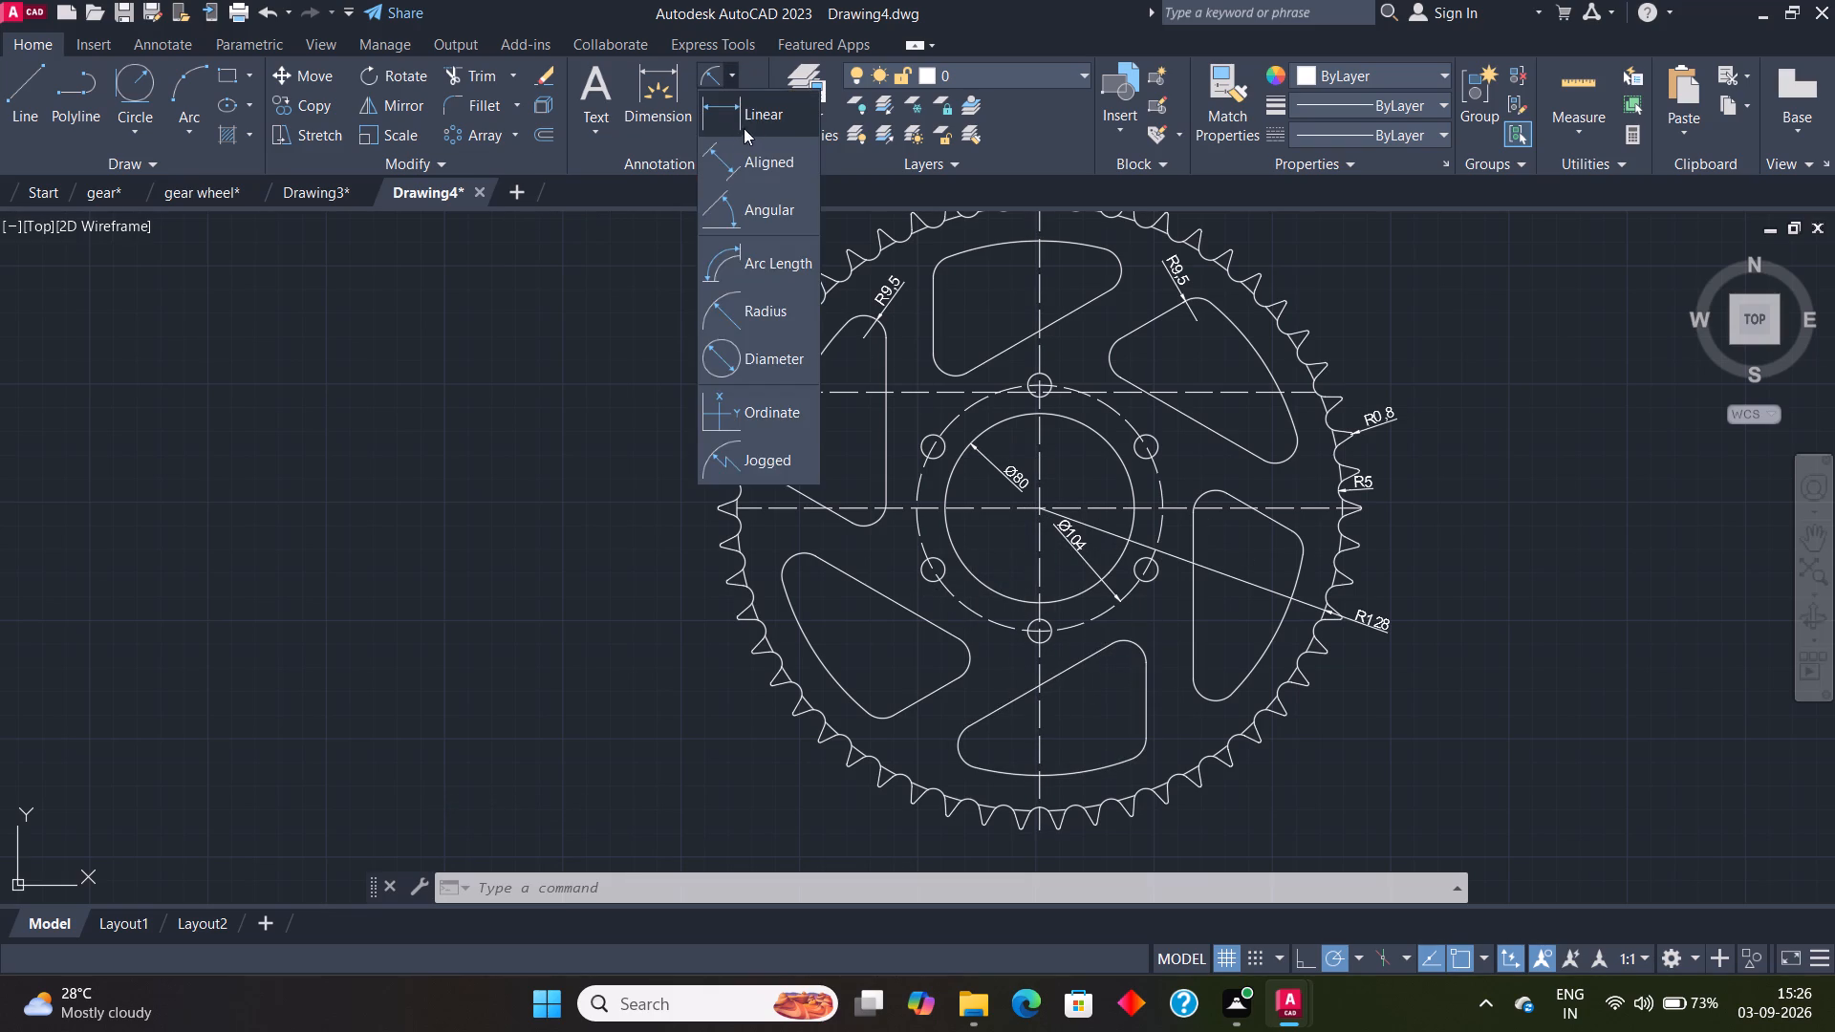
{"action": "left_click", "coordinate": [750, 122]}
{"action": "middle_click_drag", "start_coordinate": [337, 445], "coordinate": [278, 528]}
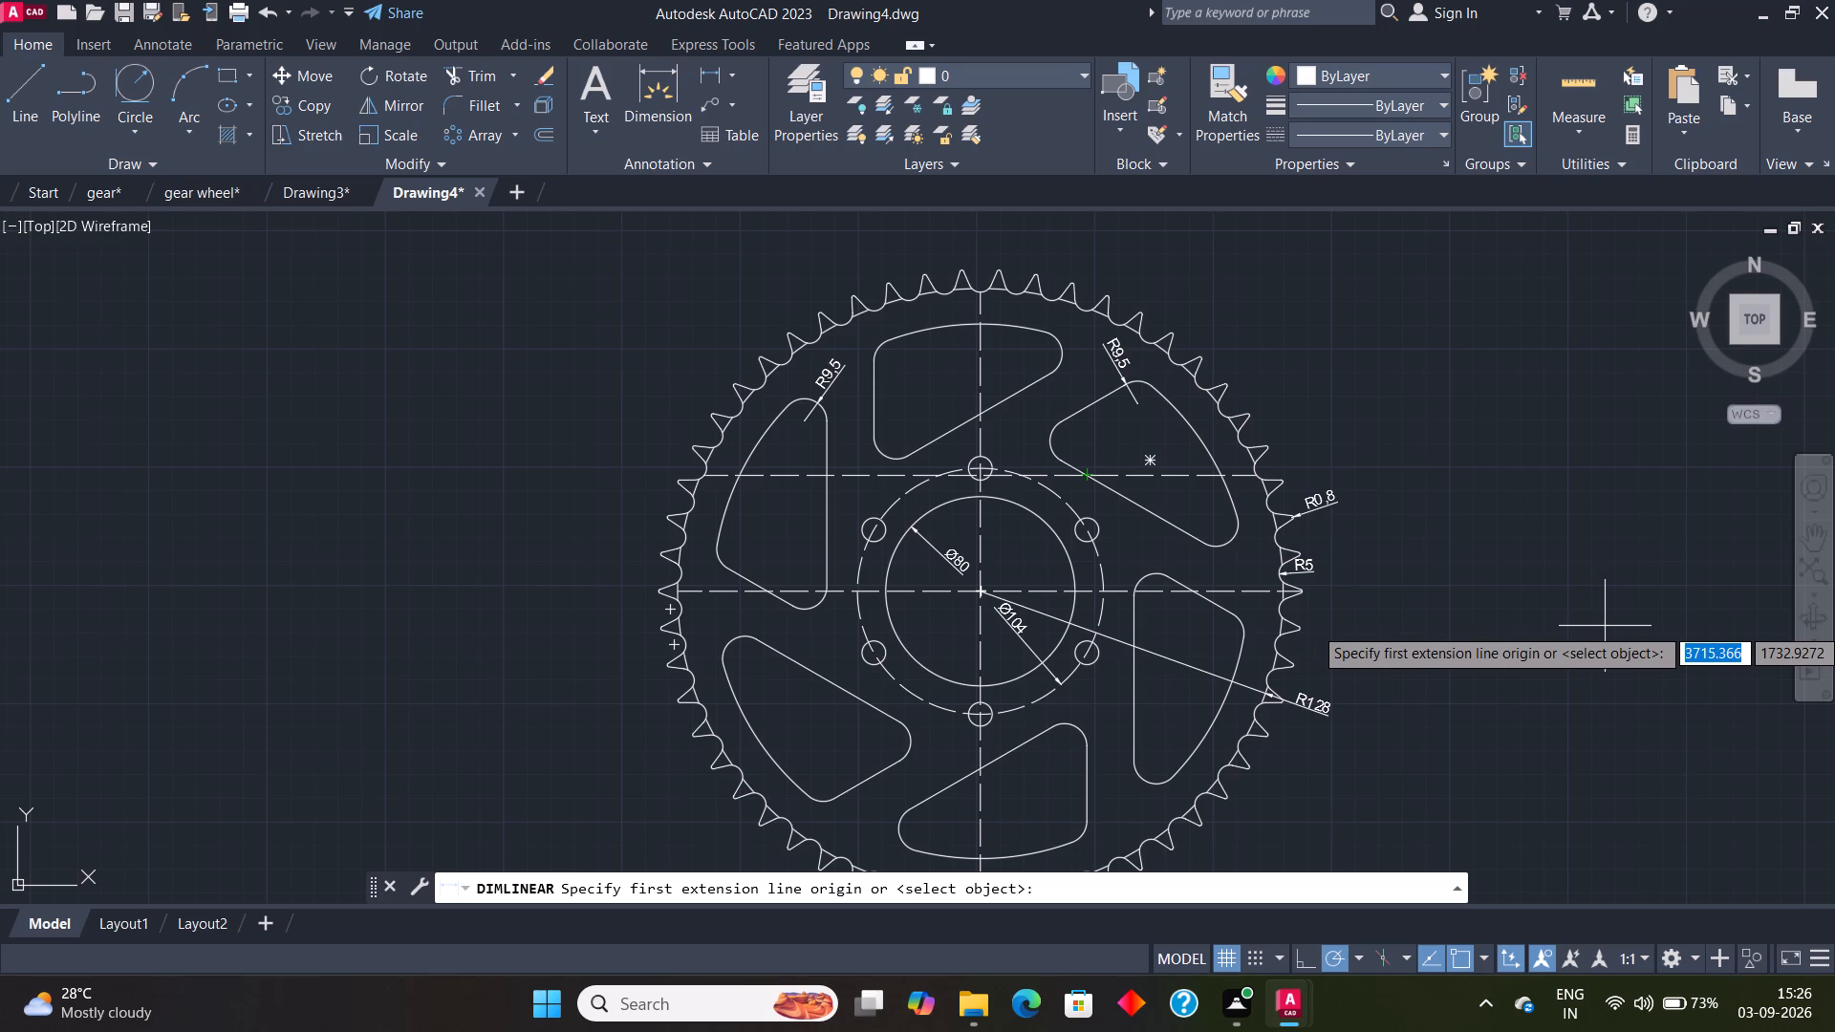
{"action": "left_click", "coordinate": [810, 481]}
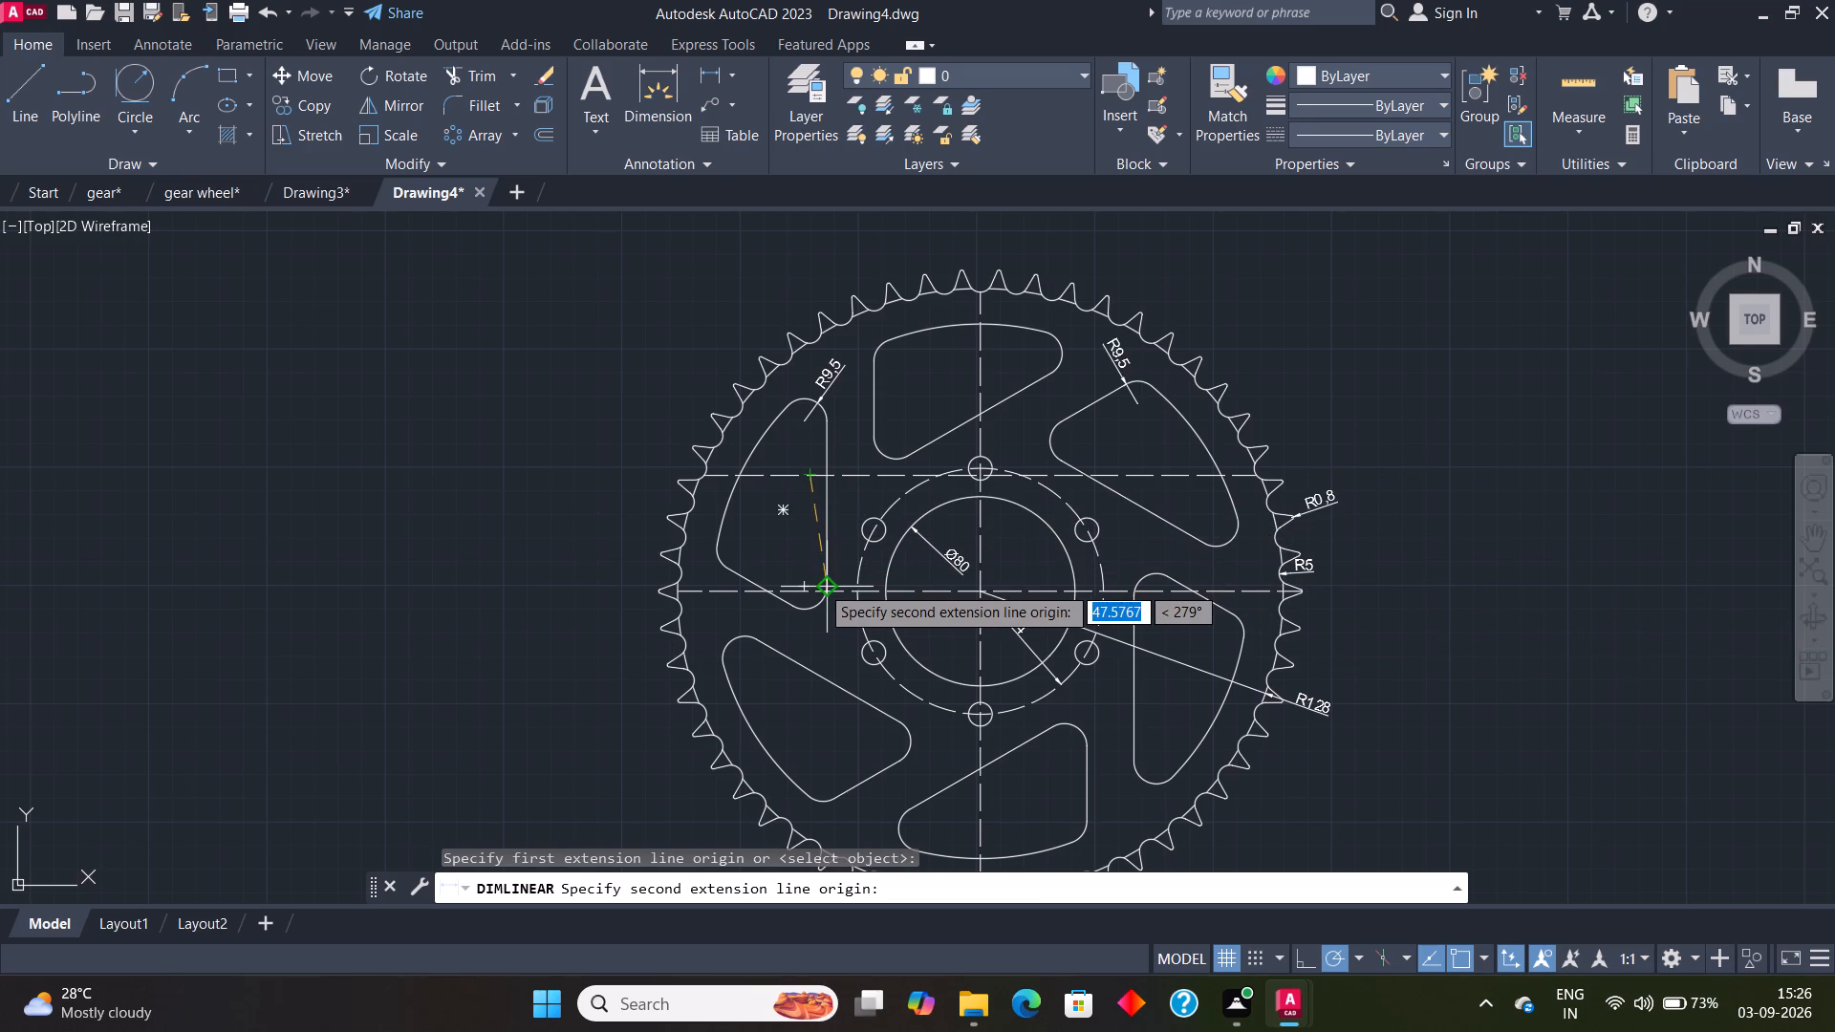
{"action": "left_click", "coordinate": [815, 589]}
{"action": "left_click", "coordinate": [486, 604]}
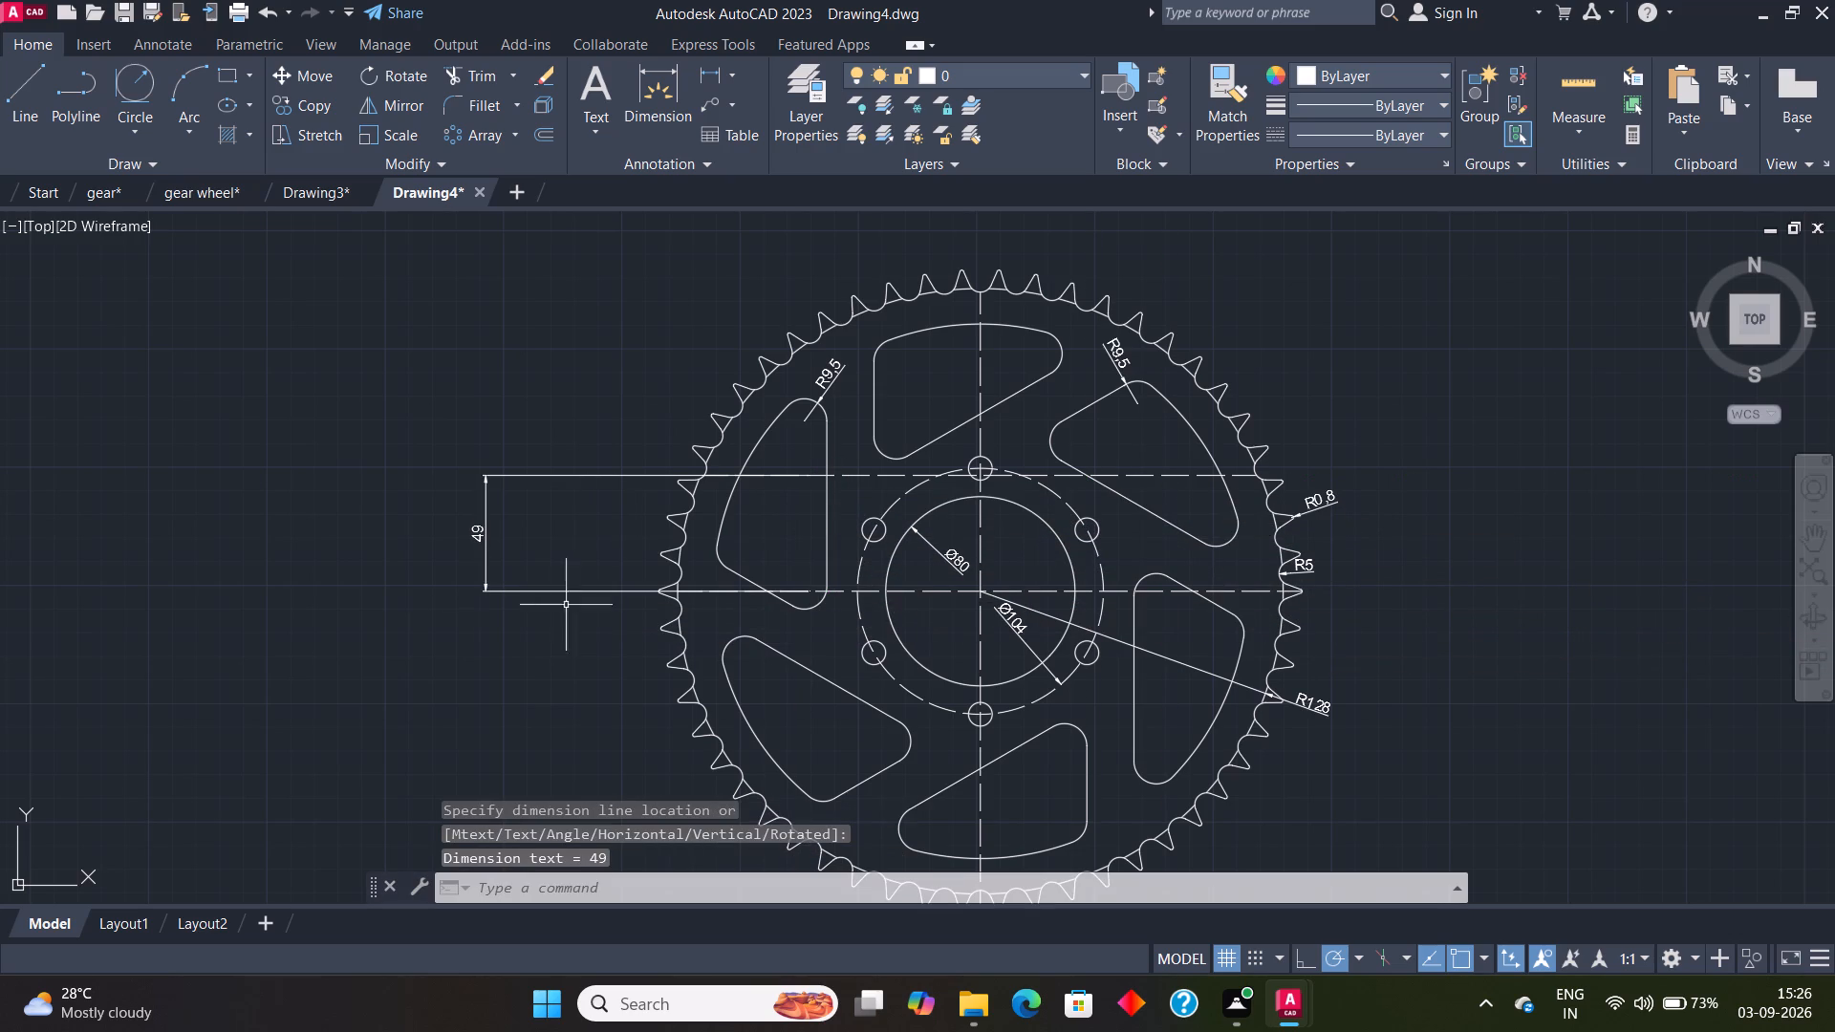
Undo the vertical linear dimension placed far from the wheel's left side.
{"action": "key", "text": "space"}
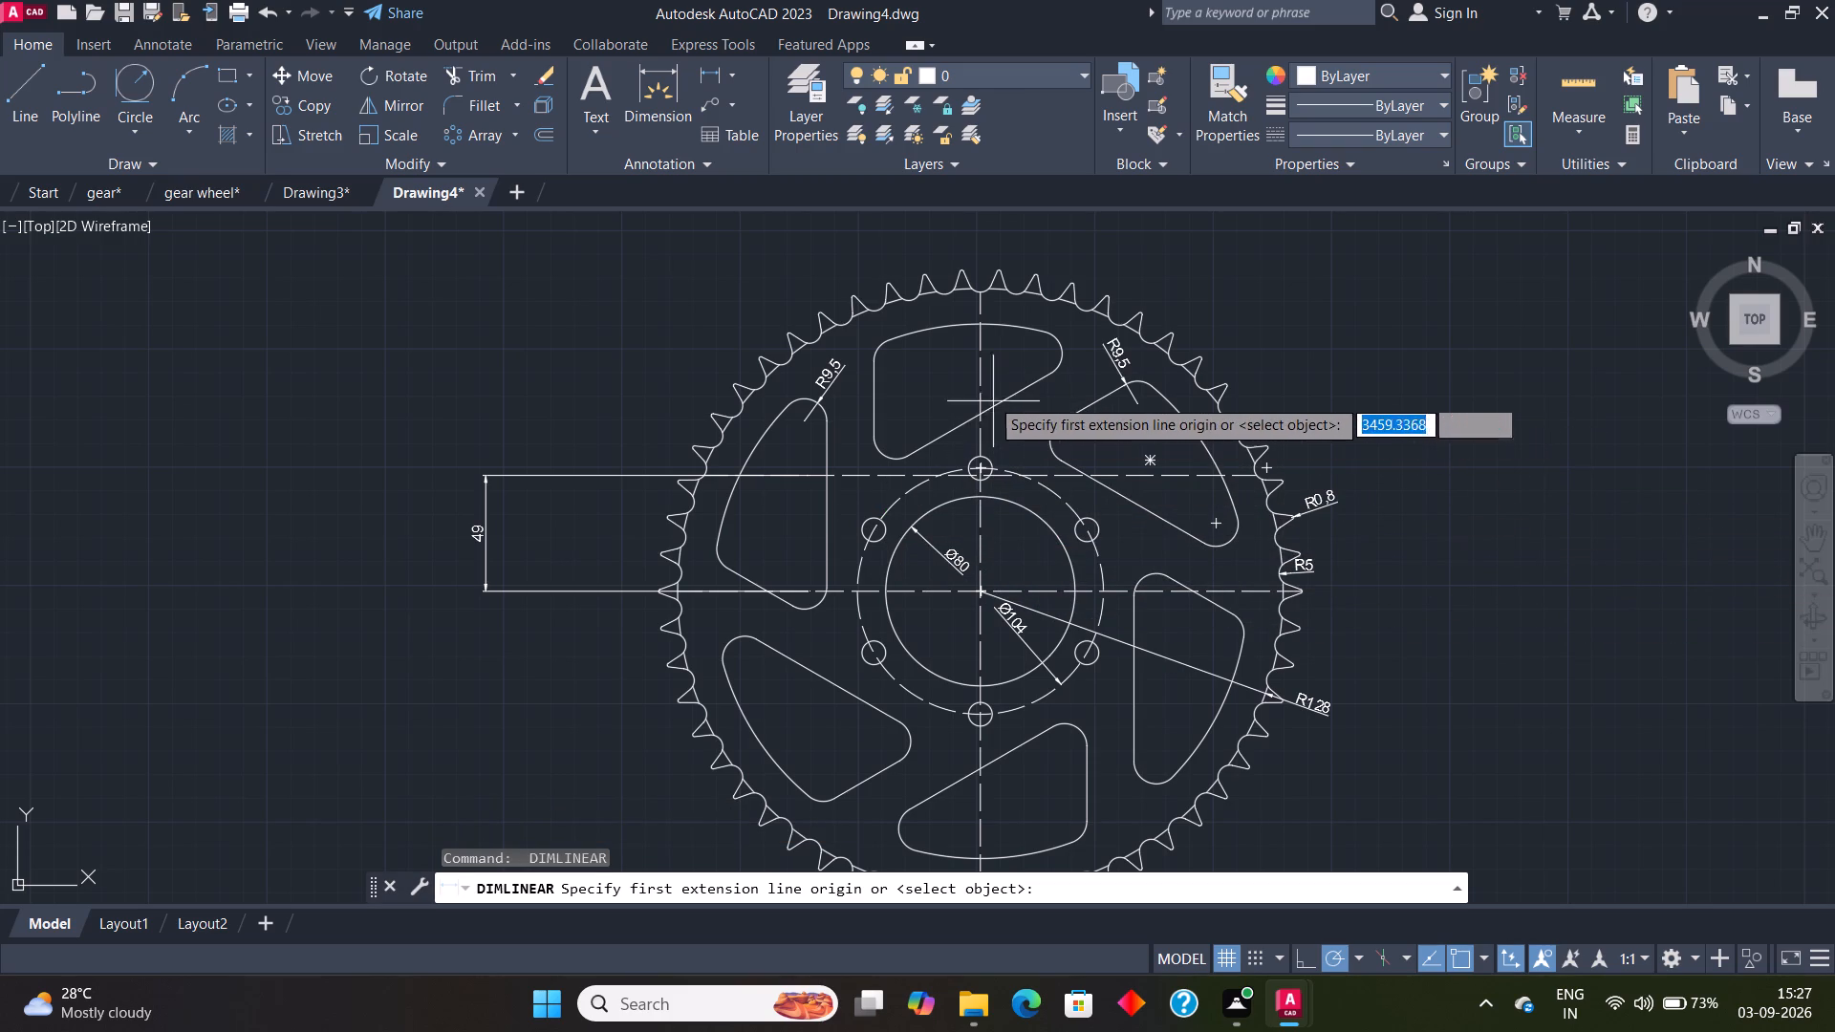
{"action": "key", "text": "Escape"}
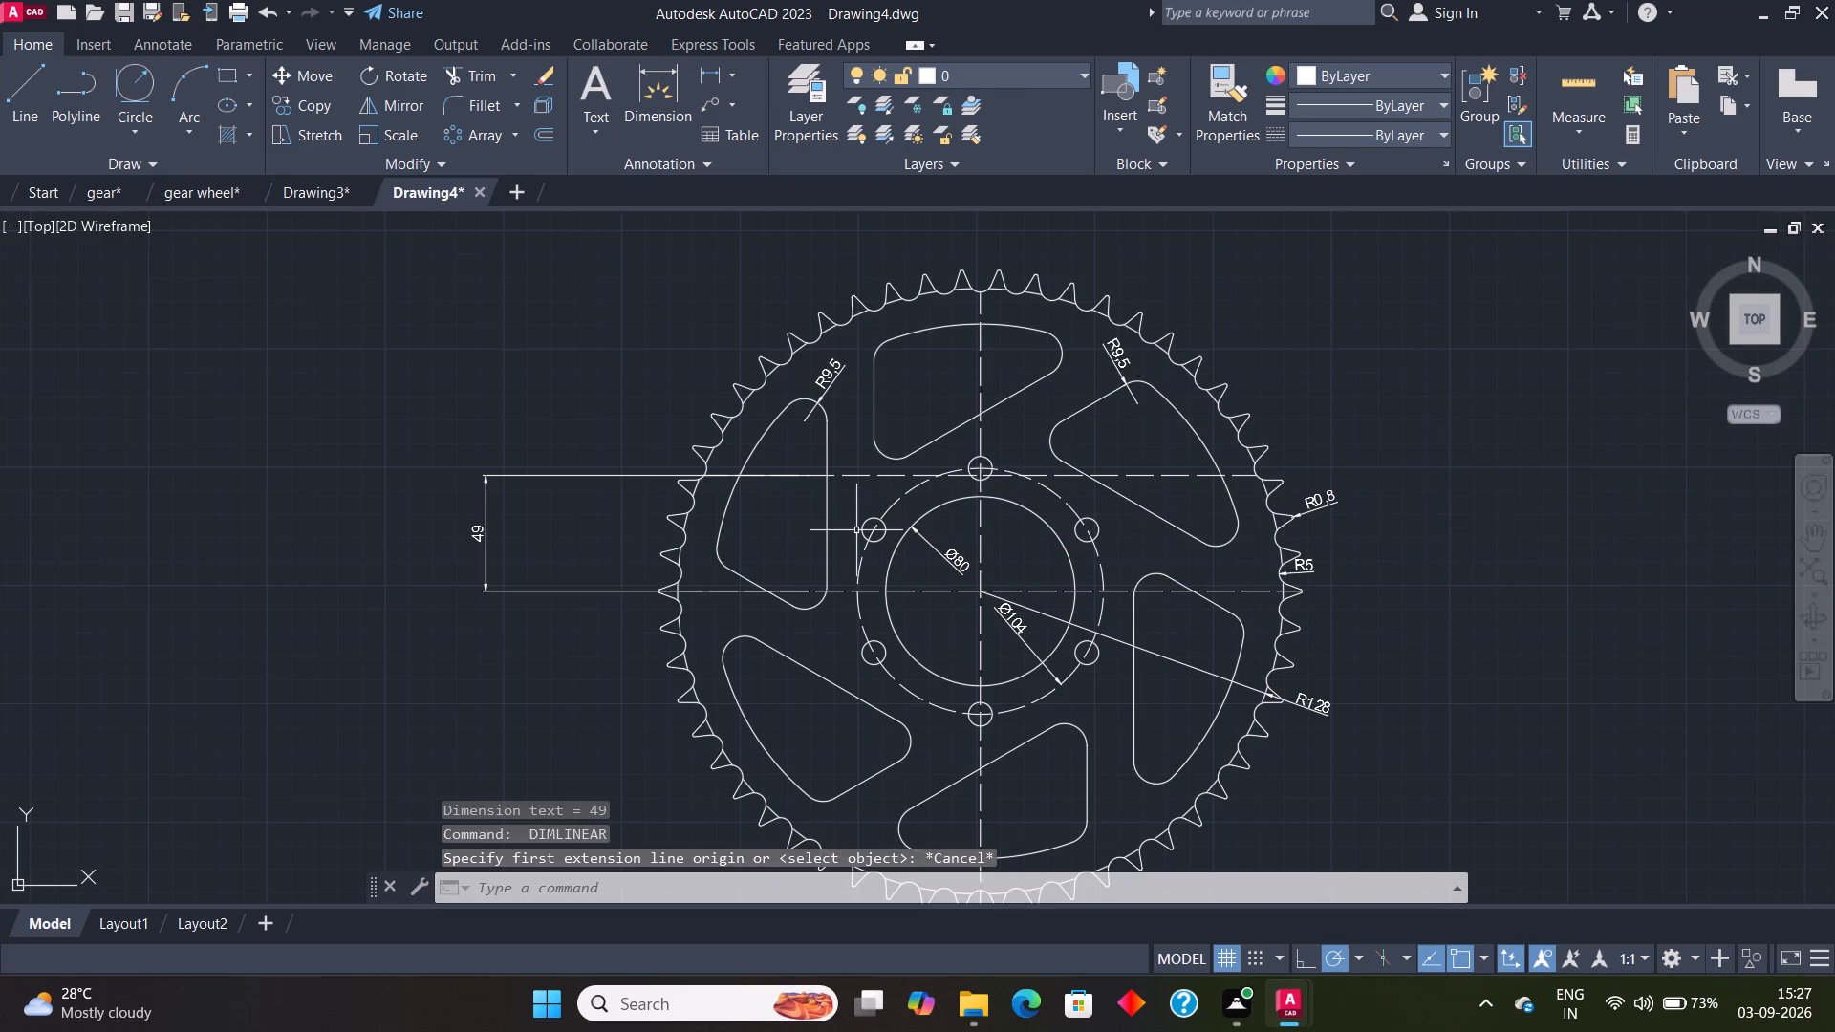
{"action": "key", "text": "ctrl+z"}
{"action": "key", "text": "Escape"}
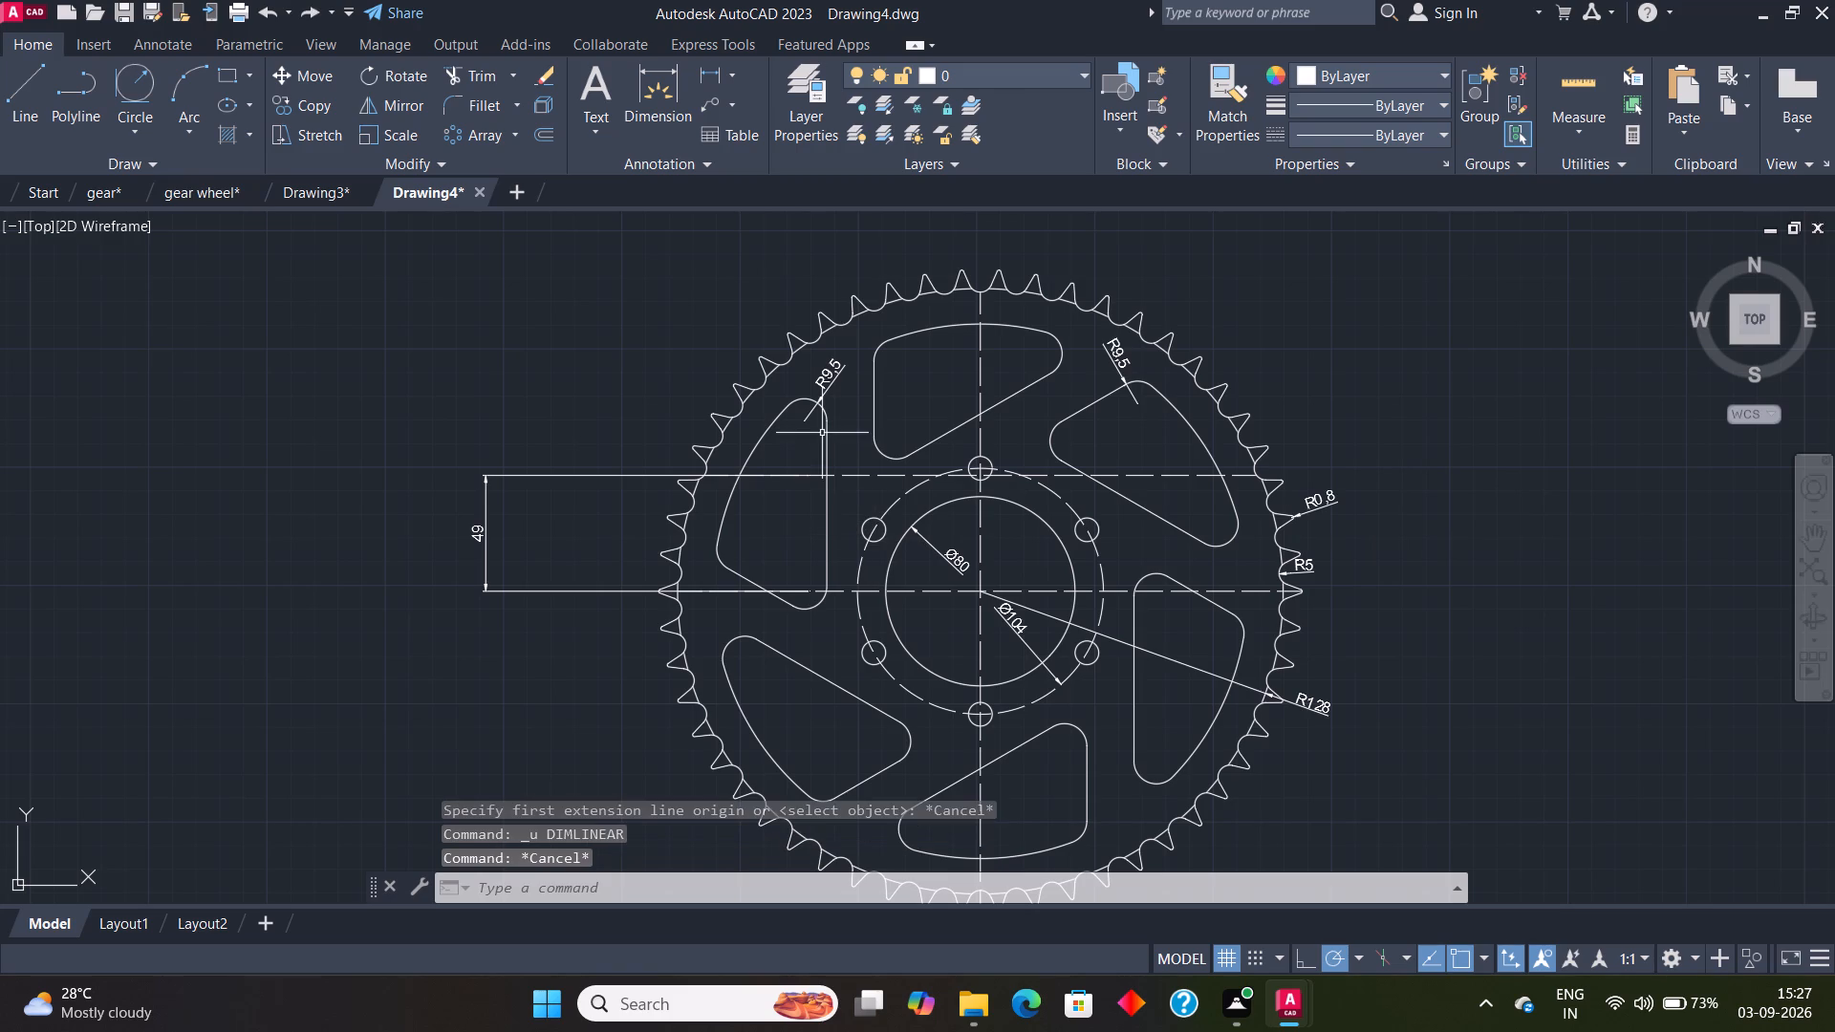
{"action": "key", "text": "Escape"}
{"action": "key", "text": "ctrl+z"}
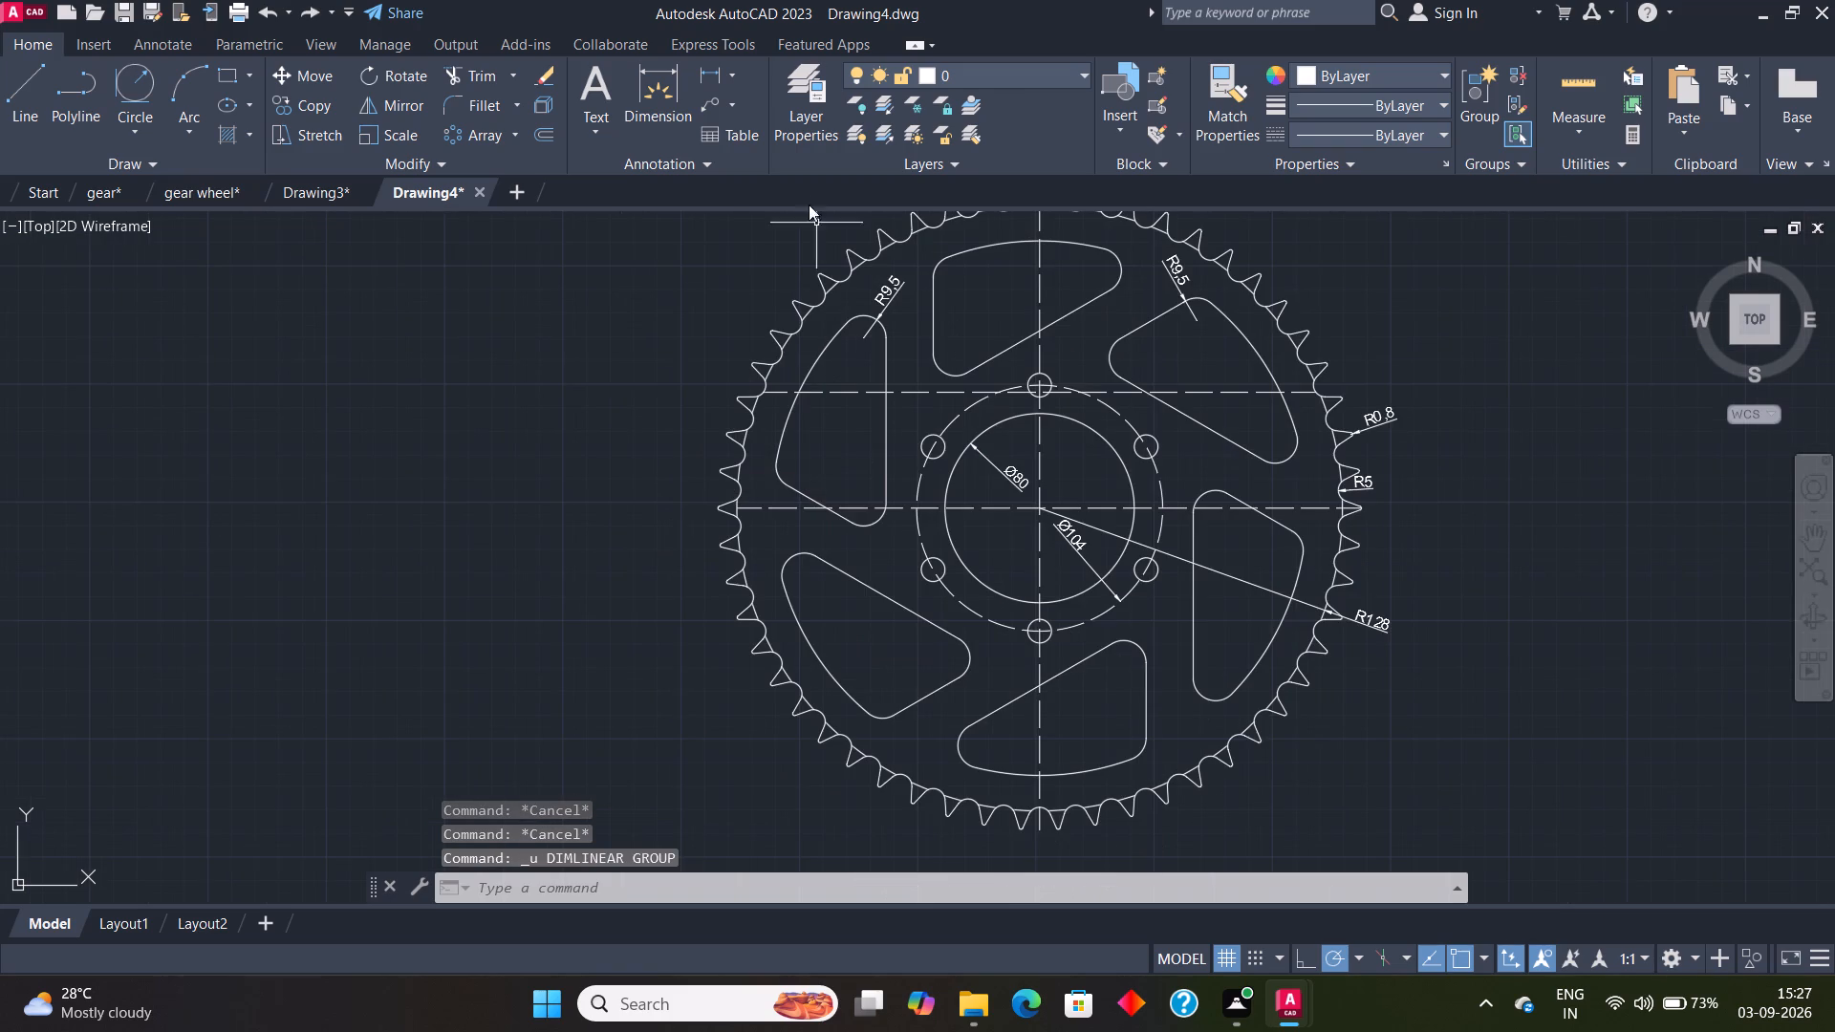
Add a vertical linear dimension between the upper dashed line and the horizontal centreline, placed close to the wheel's left side.
{"action": "left_click", "coordinate": [703, 70]}
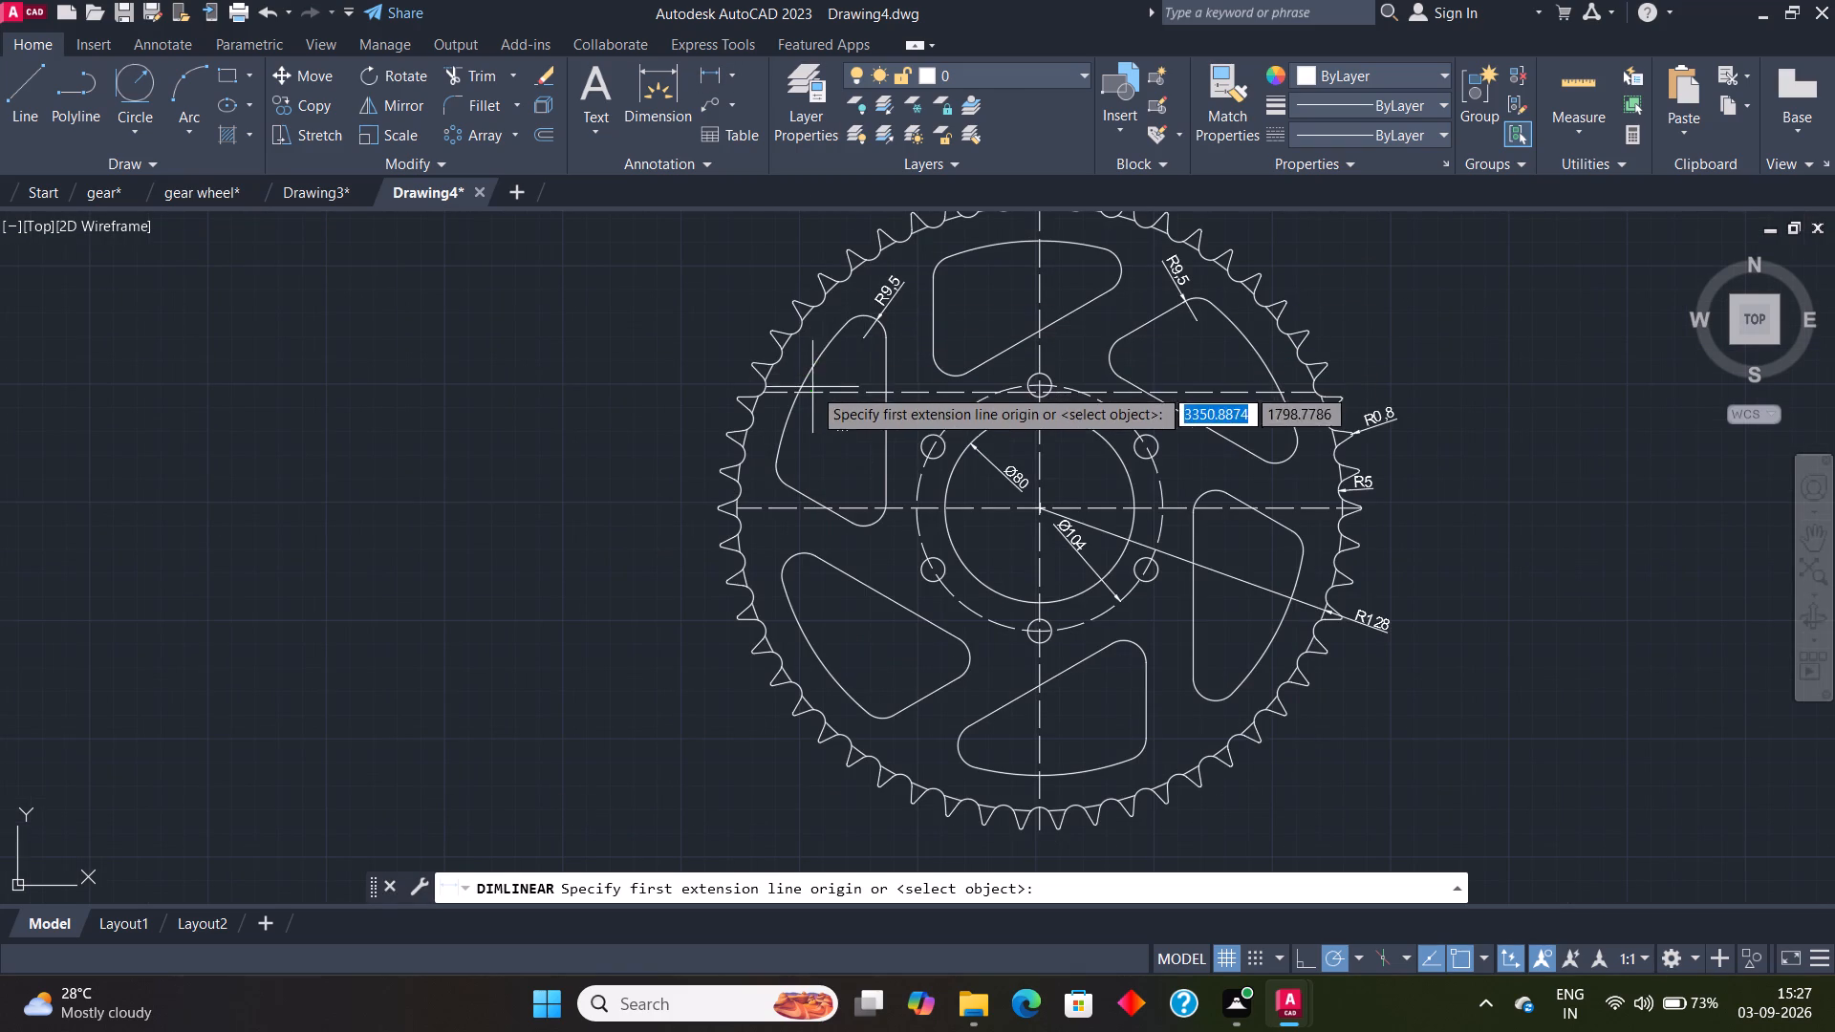
{"action": "left_click", "coordinate": [944, 391]}
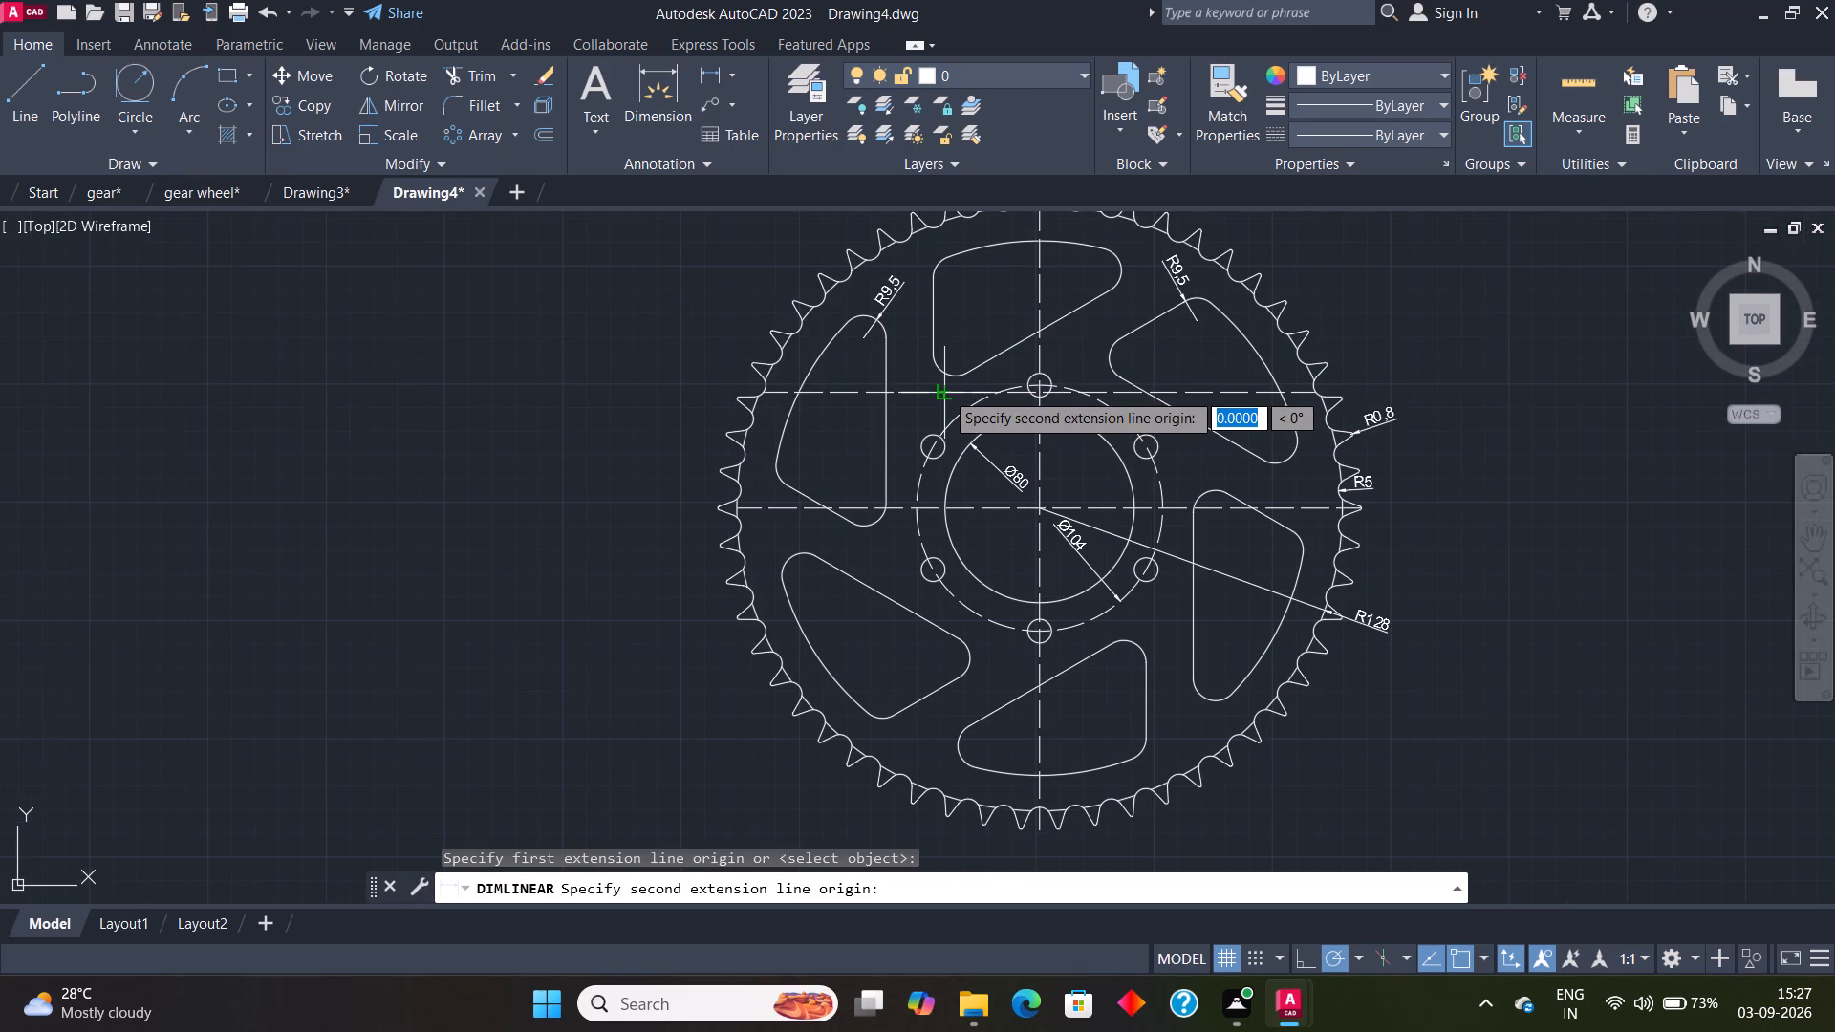
{"action": "left_click", "coordinate": [939, 507]}
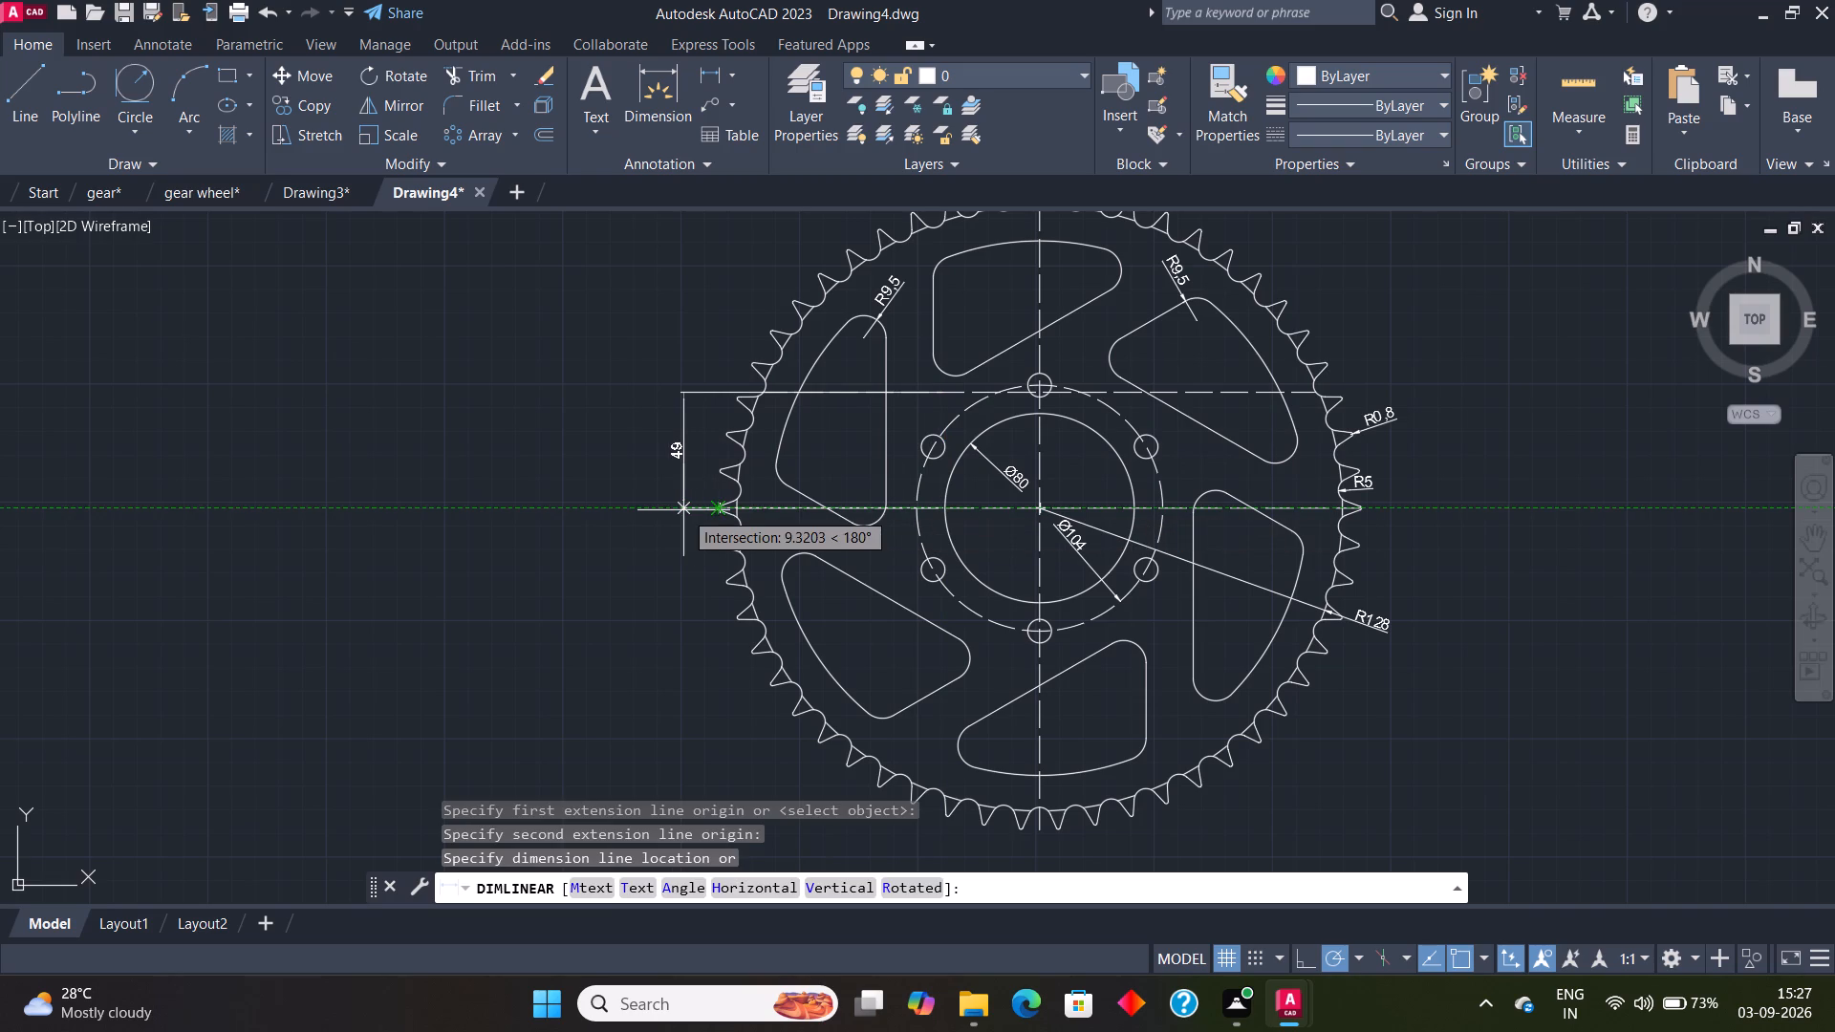
{"action": "left_click", "coordinate": [683, 510]}
Examine the tooth profile on the lower-right rim and the dimensions placed around the whole wheel.
{"action": "middle_click_drag", "start_coordinate": [1527, 505], "coordinate": [1261, 504]}
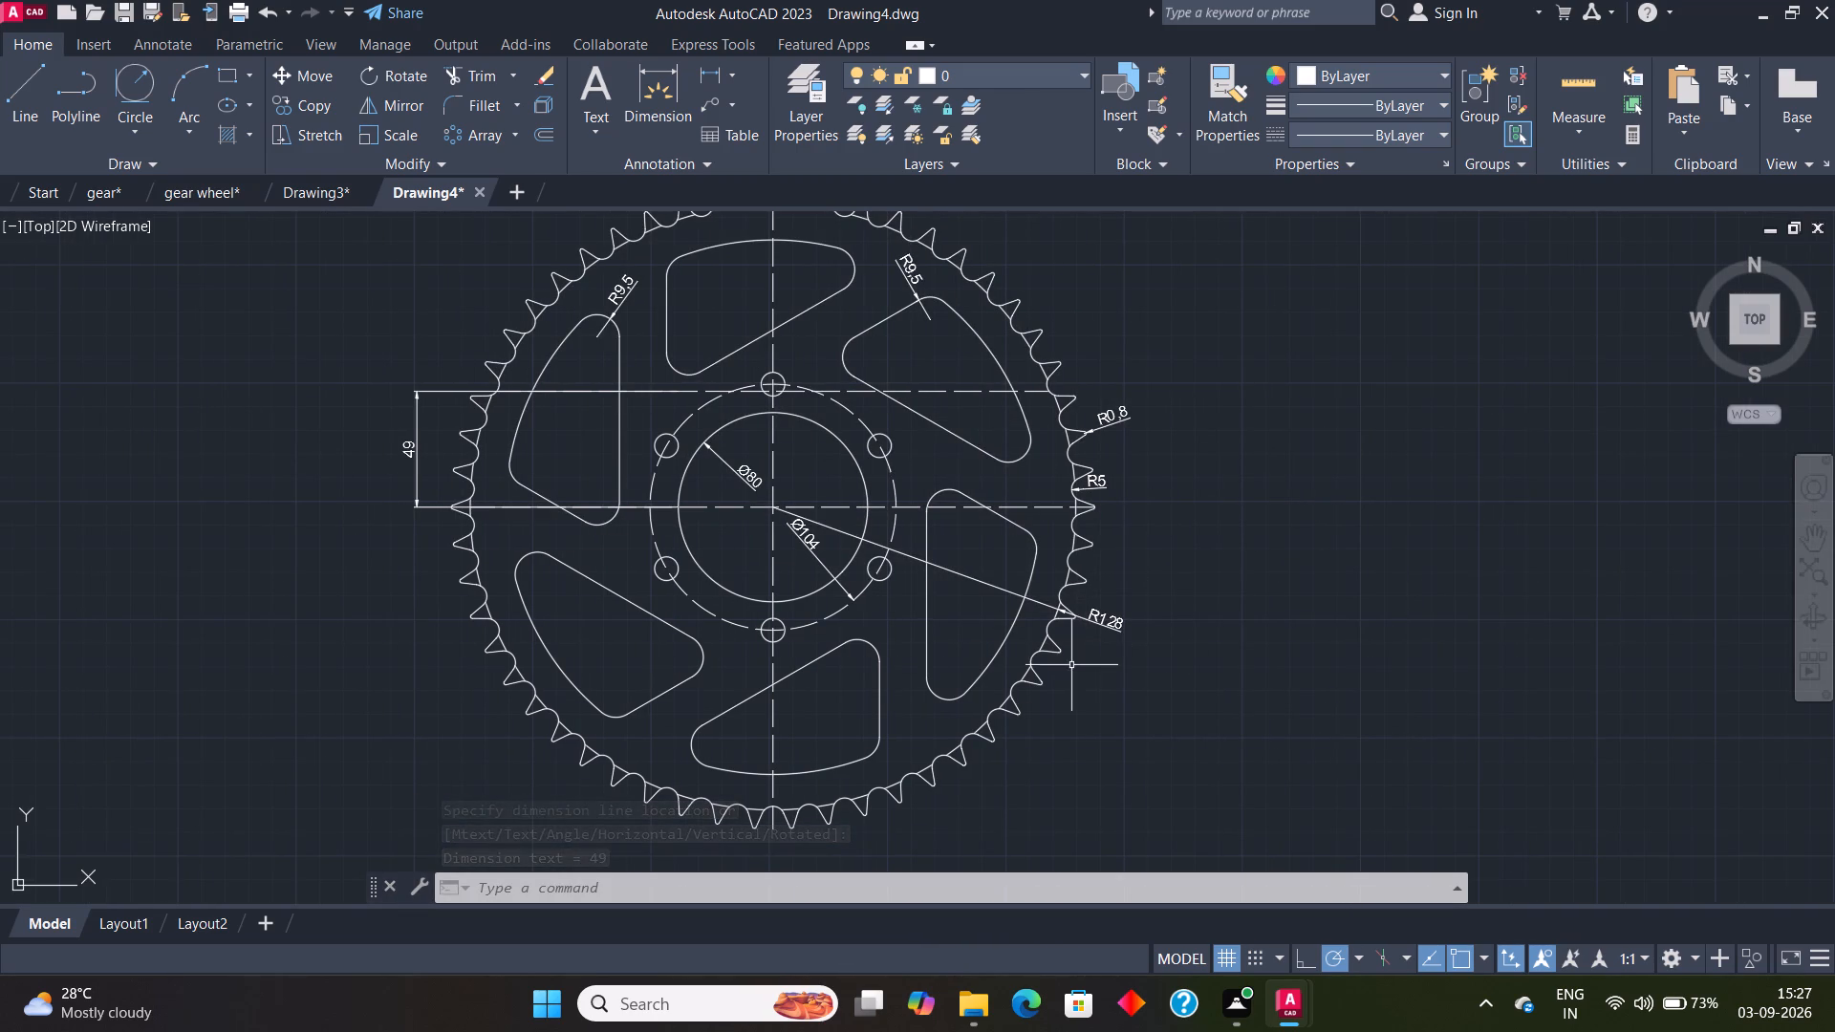
{"action": "scroll", "coordinate": [1017, 703], "scroll_direction": "up", "scroll_amount": 5}
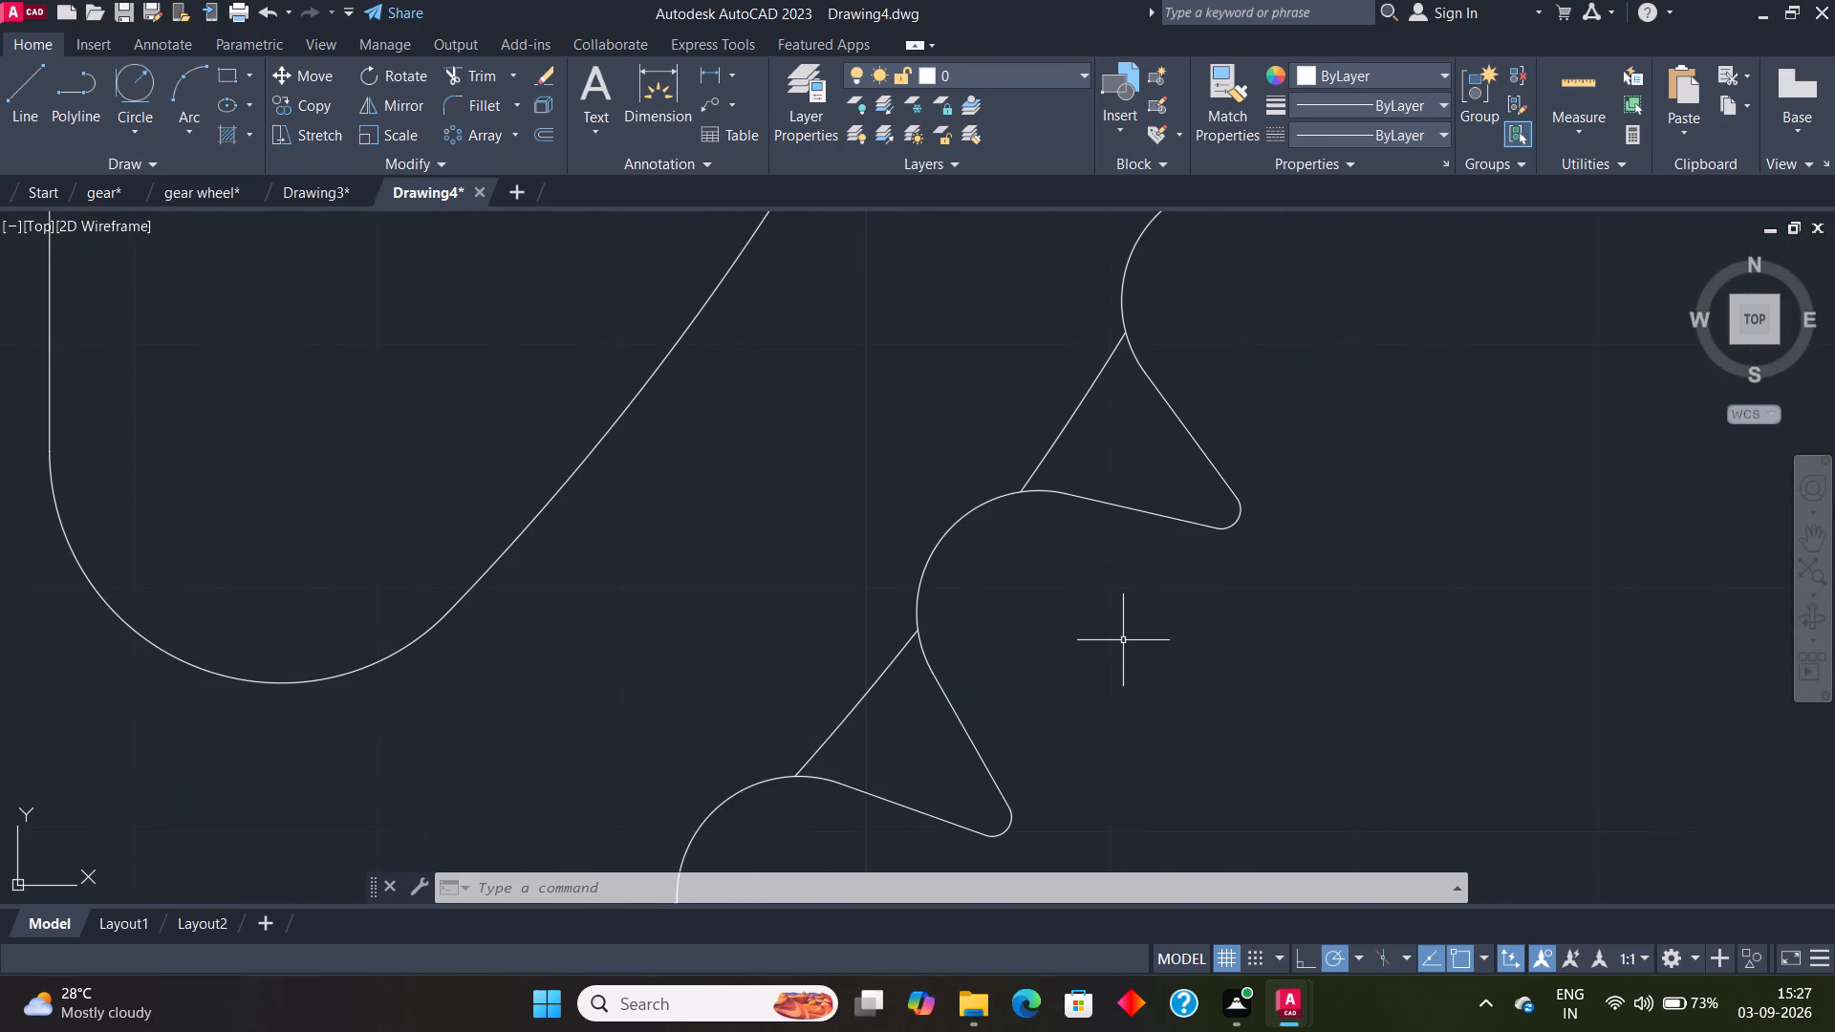
{"action": "scroll", "coordinate": [1126, 634], "scroll_direction": "down", "scroll_amount": 7}
{"action": "scroll", "coordinate": [1290, 603], "scroll_direction": "up", "scroll_amount": 2}
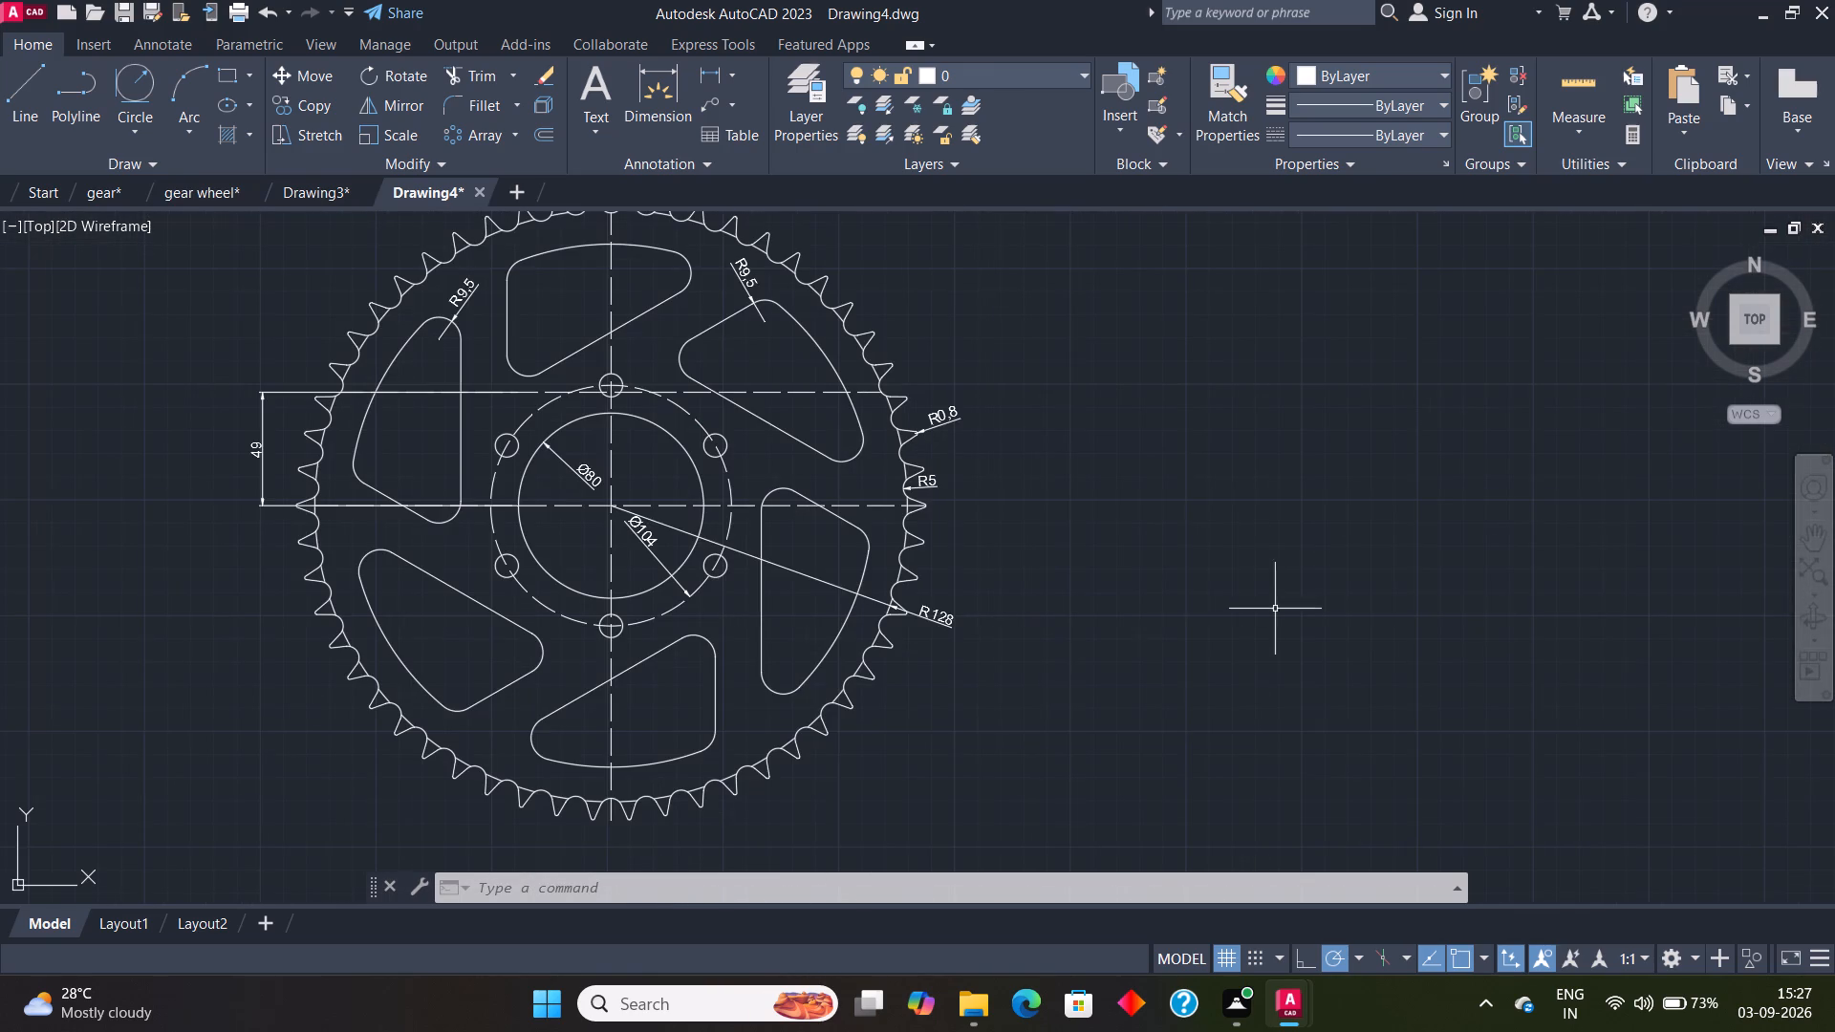
{"action": "middle_click_drag", "start_coordinate": [1126, 627], "coordinate": [1453, 639]}
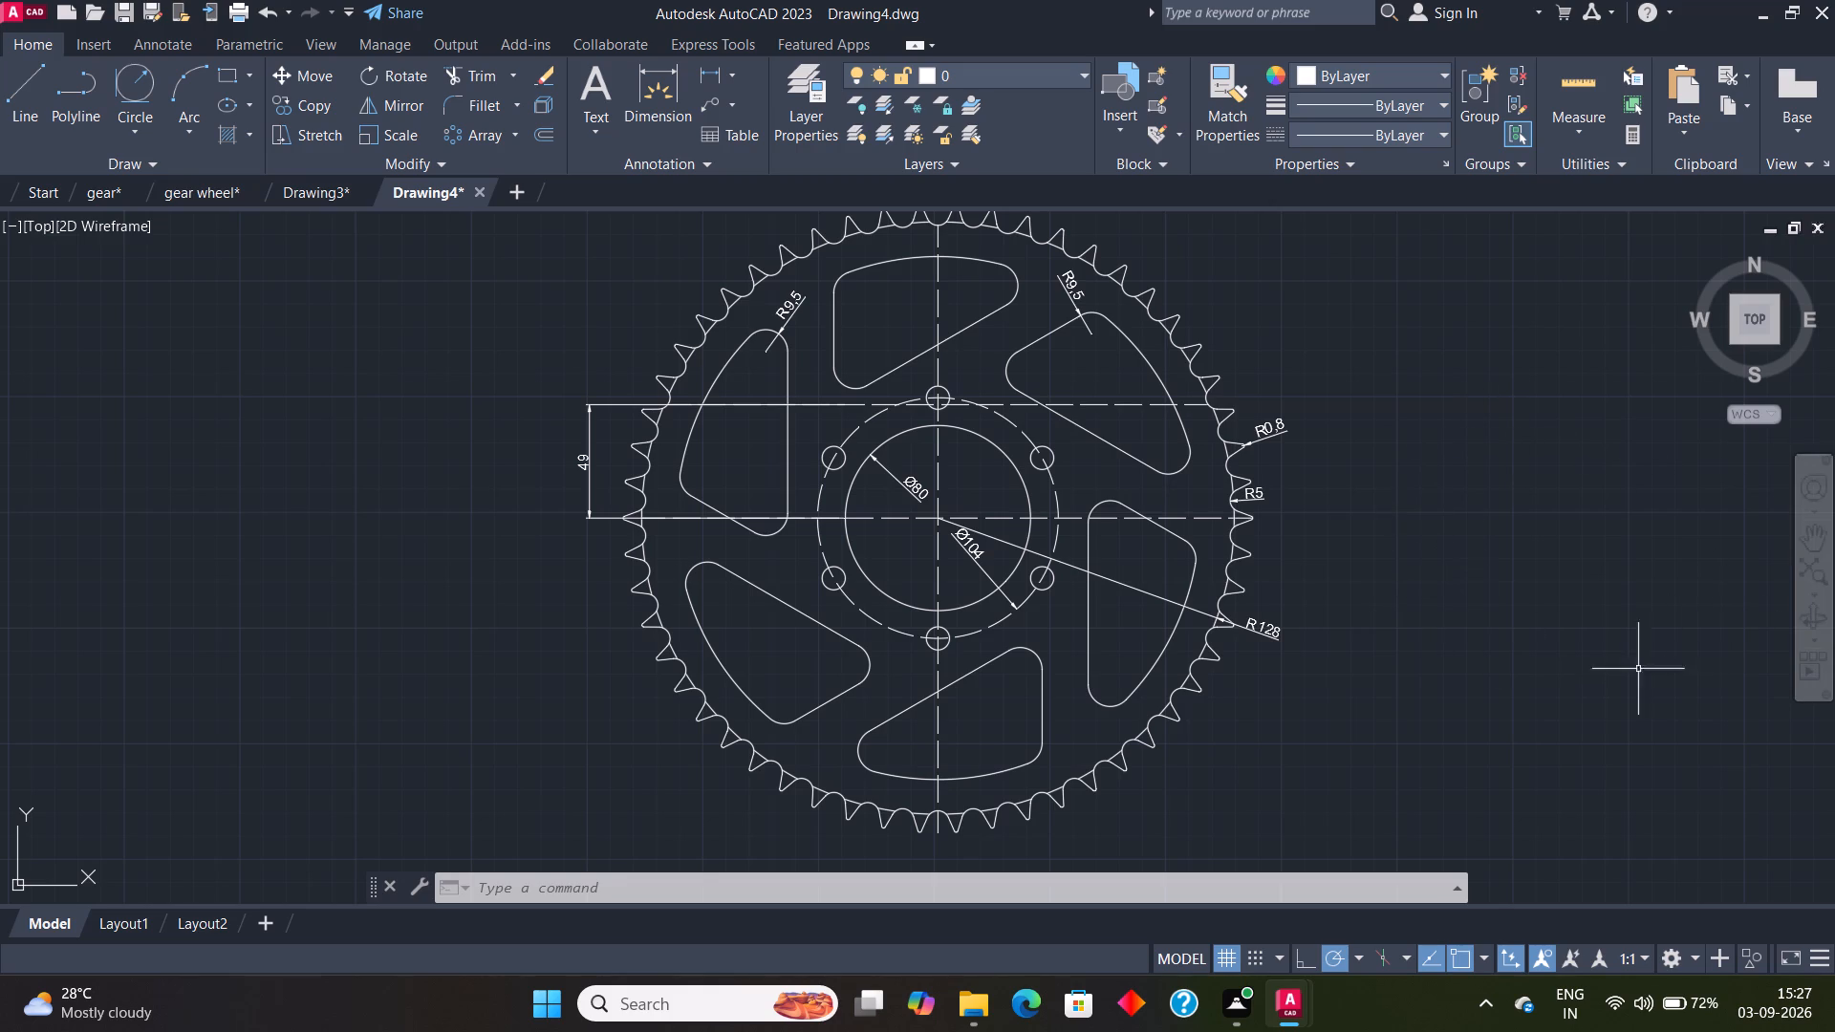
{"action": "scroll", "coordinate": [1348, 556], "scroll_direction": "down", "scroll_amount": 1}
{"action": "scroll", "coordinate": [1352, 550], "scroll_direction": "up", "scroll_amount": 1}
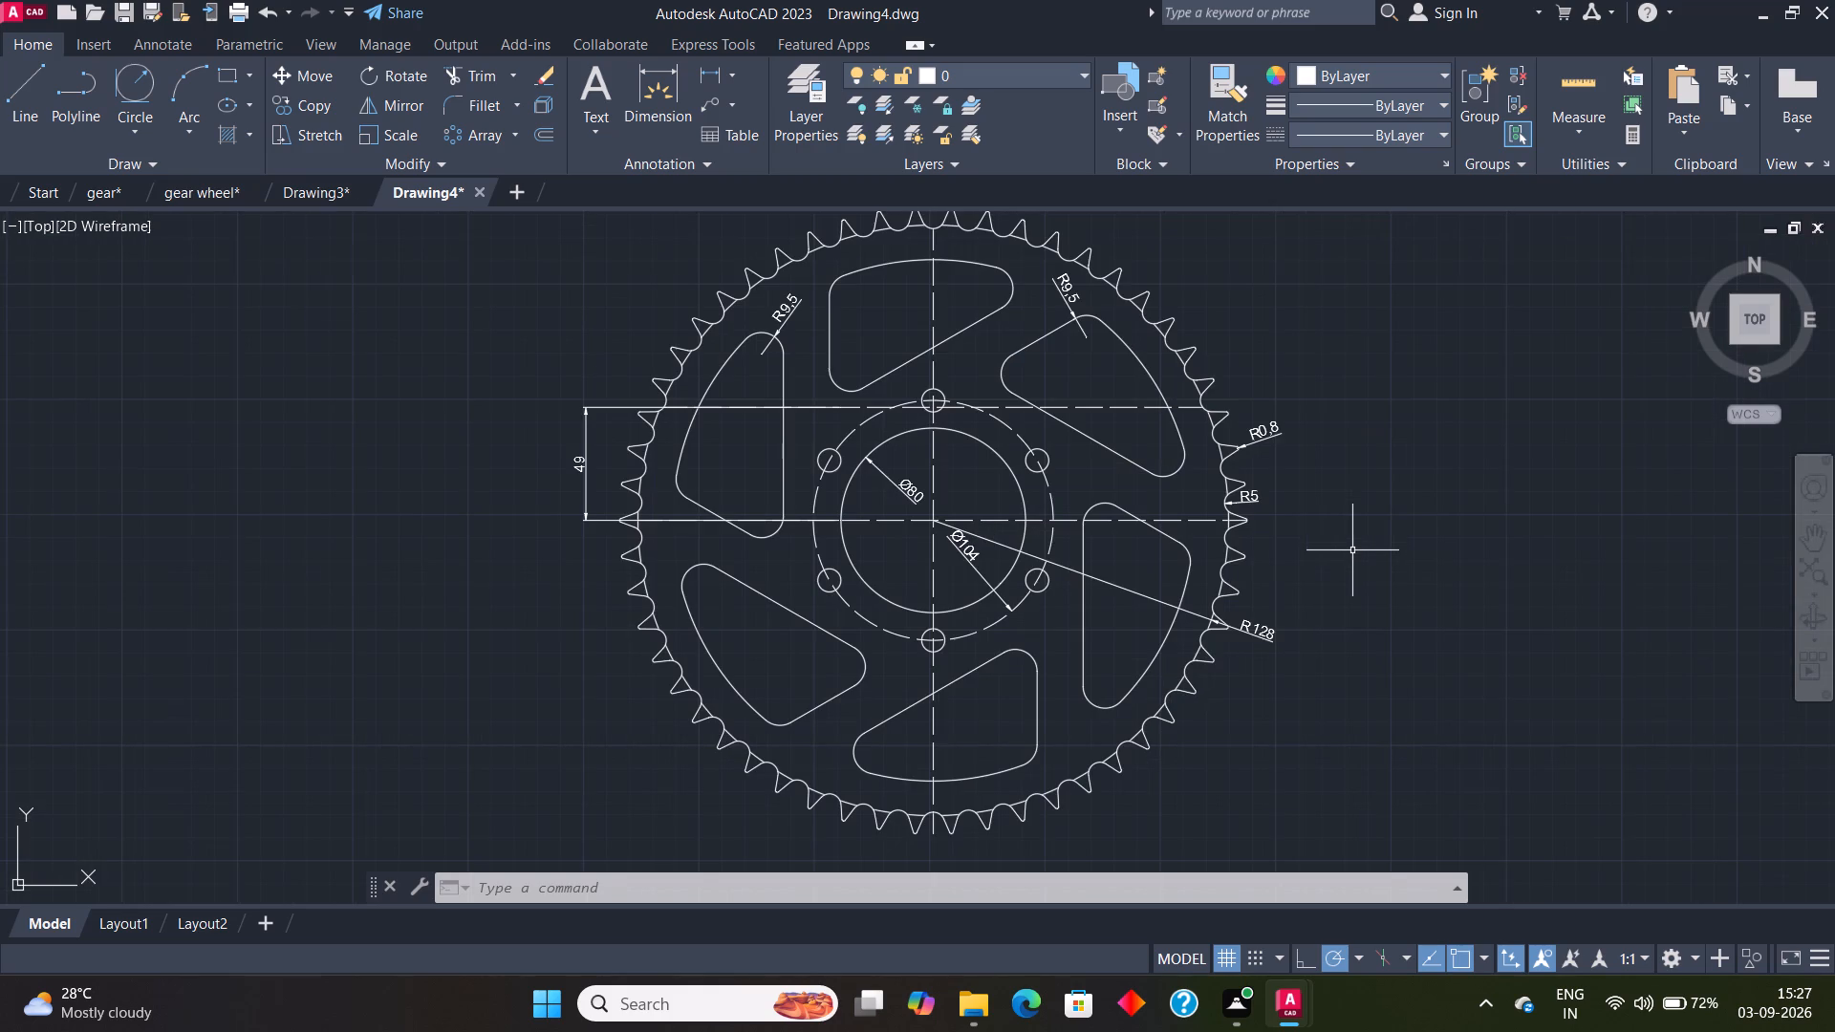
{"action": "middle_click_drag", "start_coordinate": [1320, 567], "coordinate": [1204, 611]}
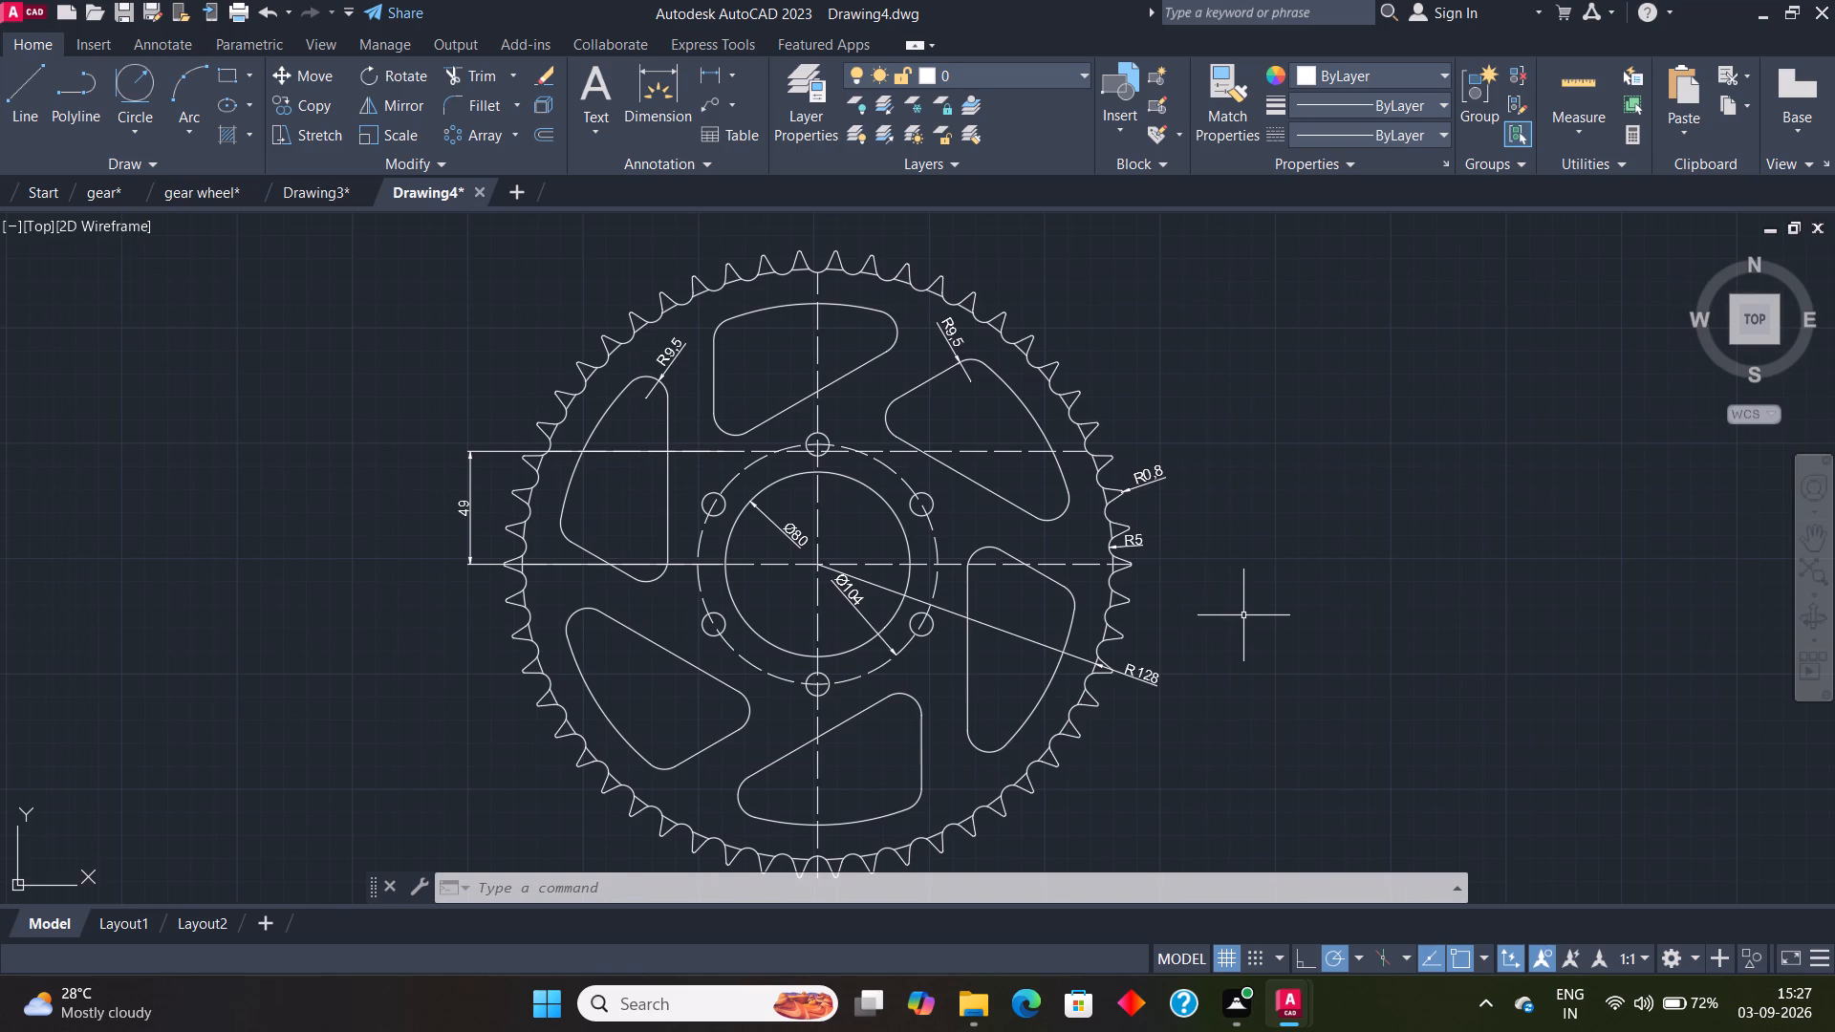
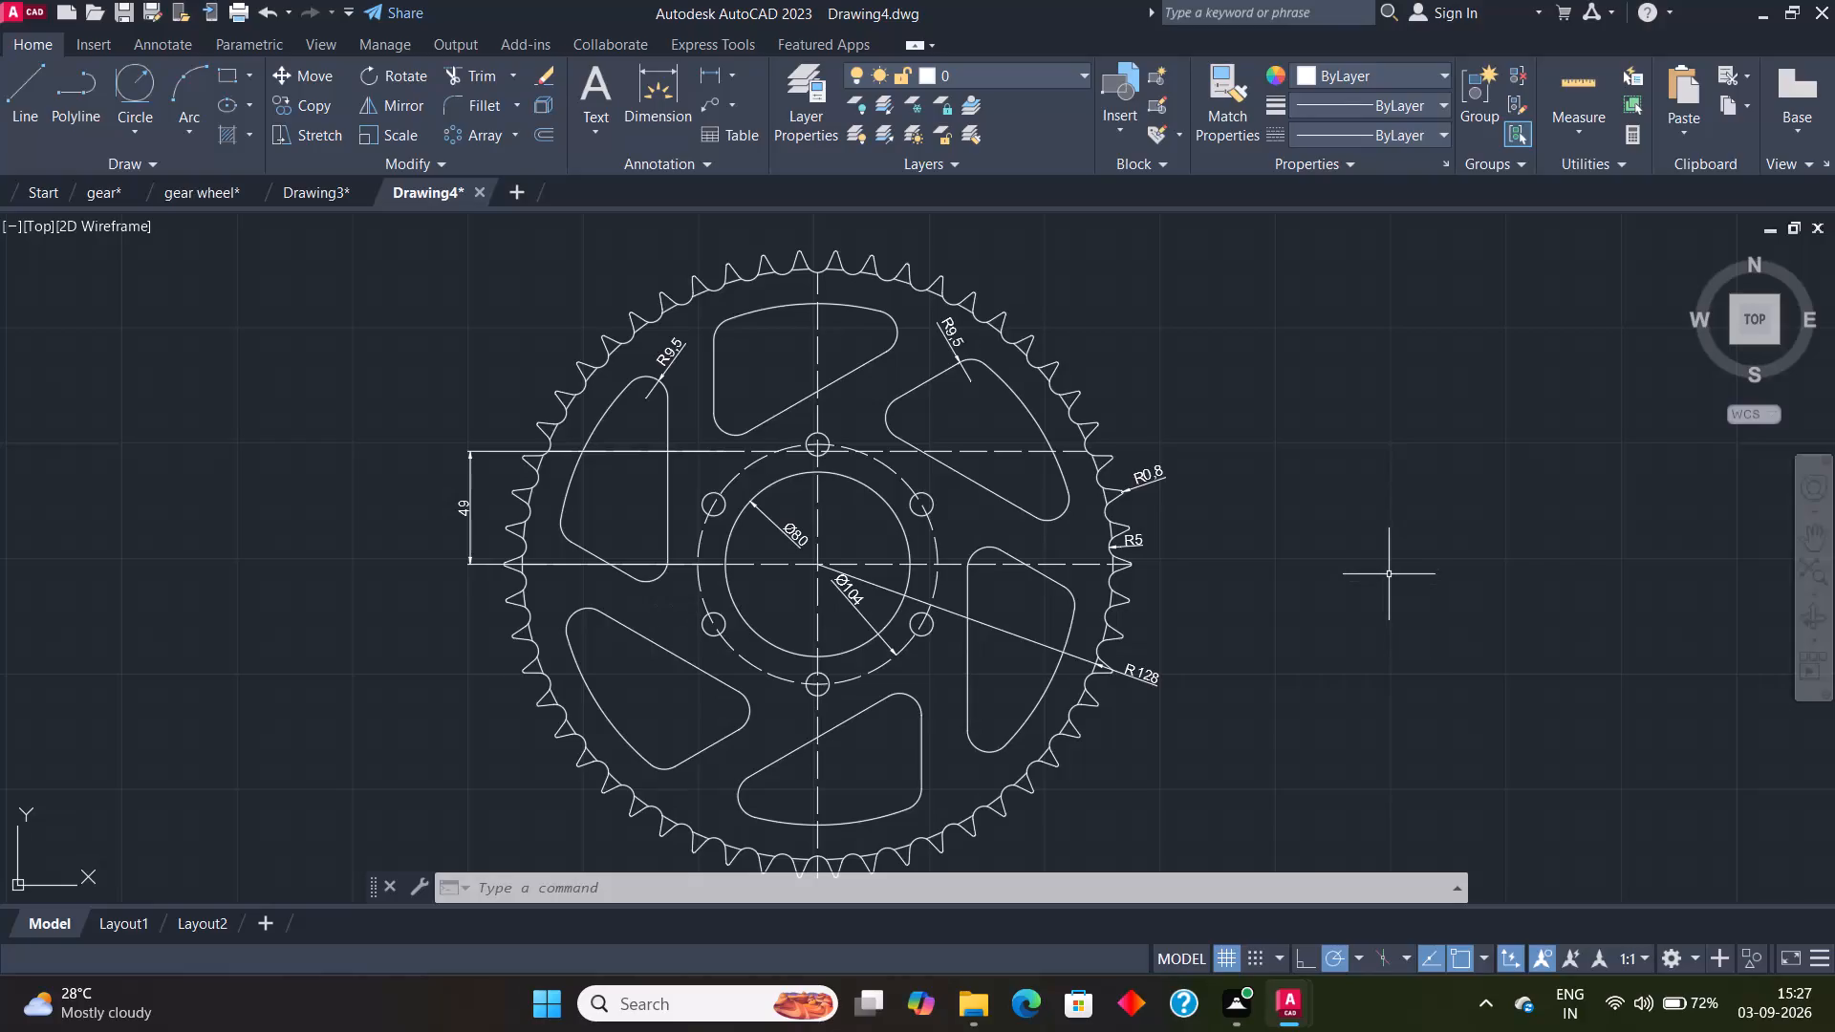
Turn off log file recording with LOGFILEOFF.
{"action": "key", "text": "ctrl+s"}
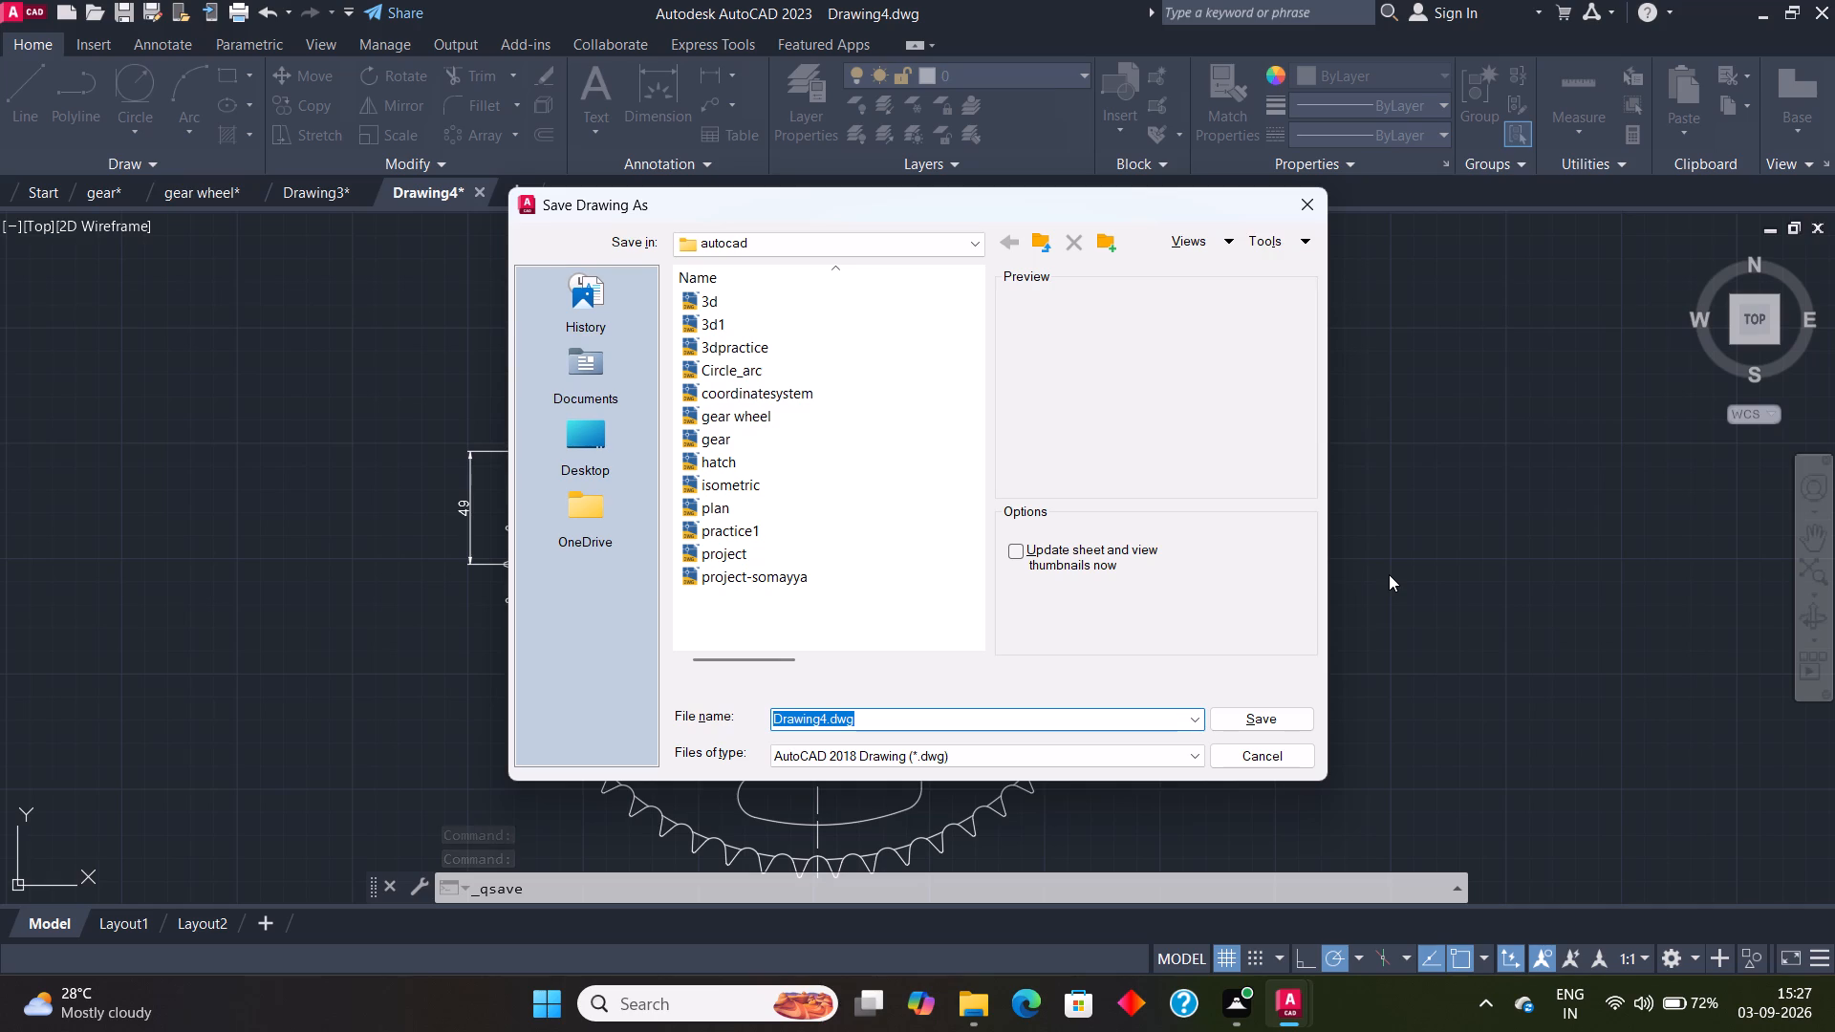
{"action": "left_click", "coordinate": [1293, 208]}
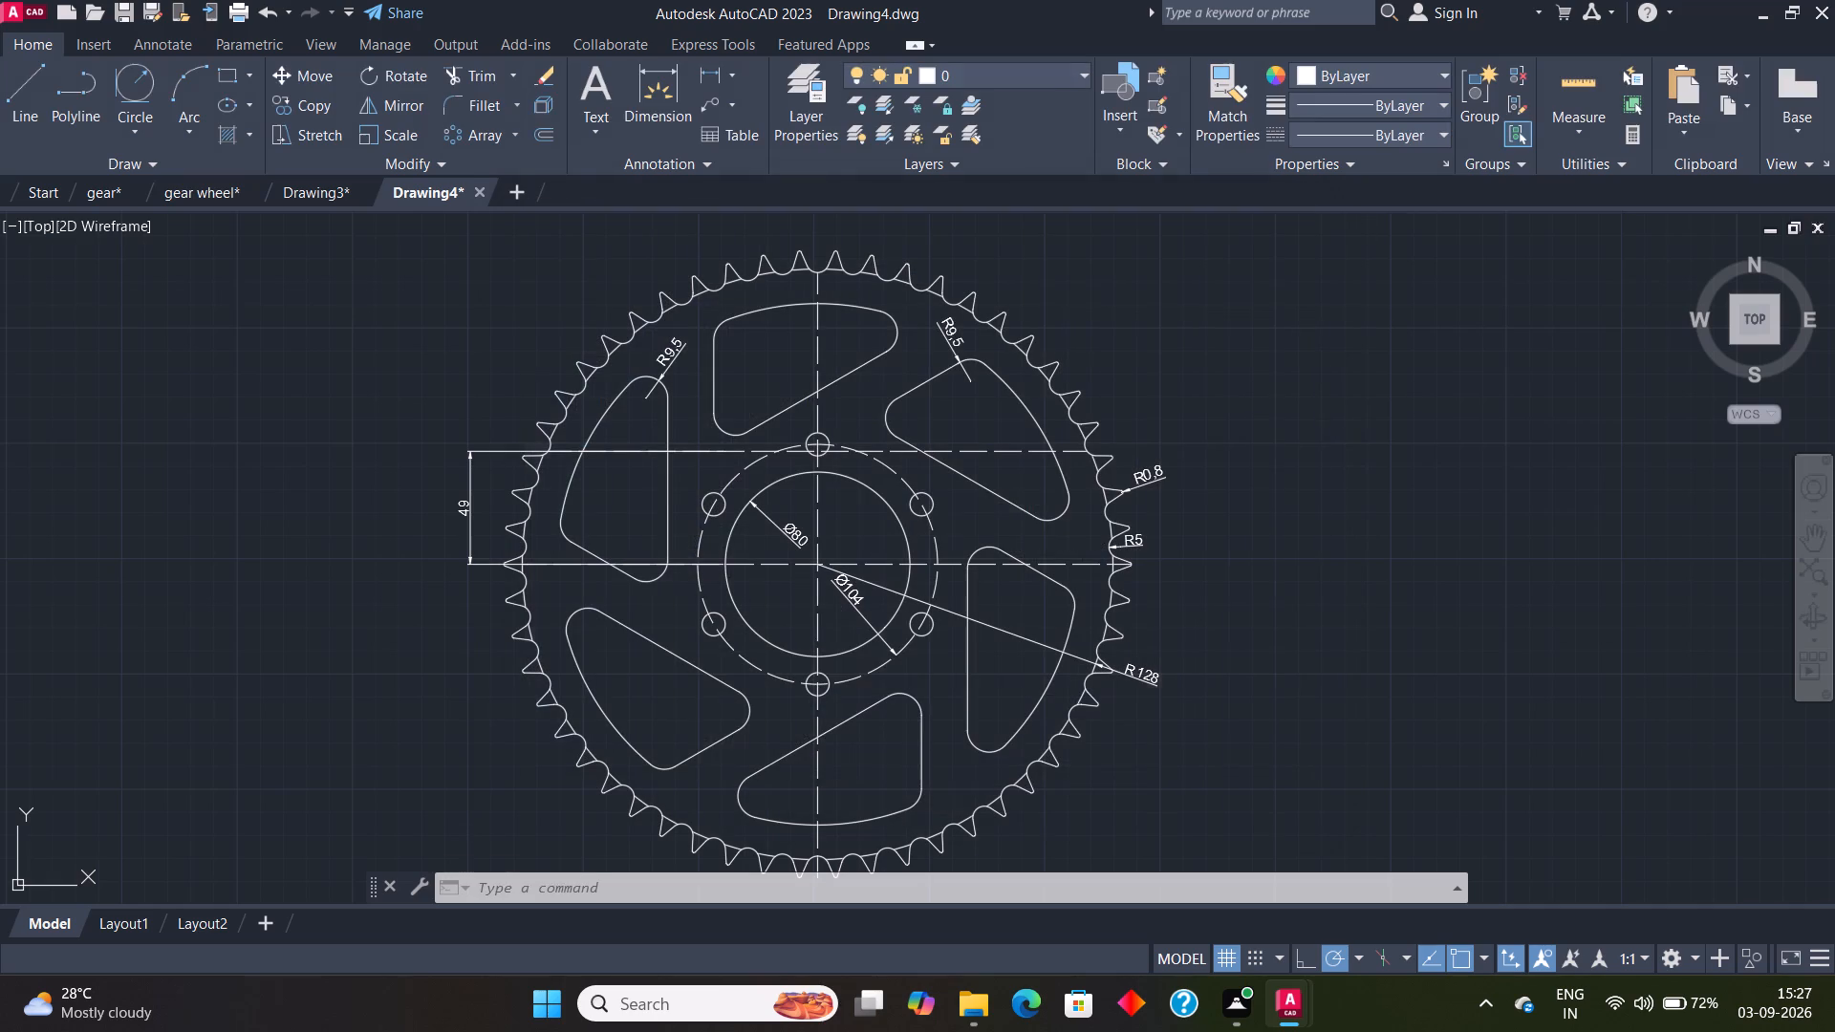
{"action": "key", "text": "l"}
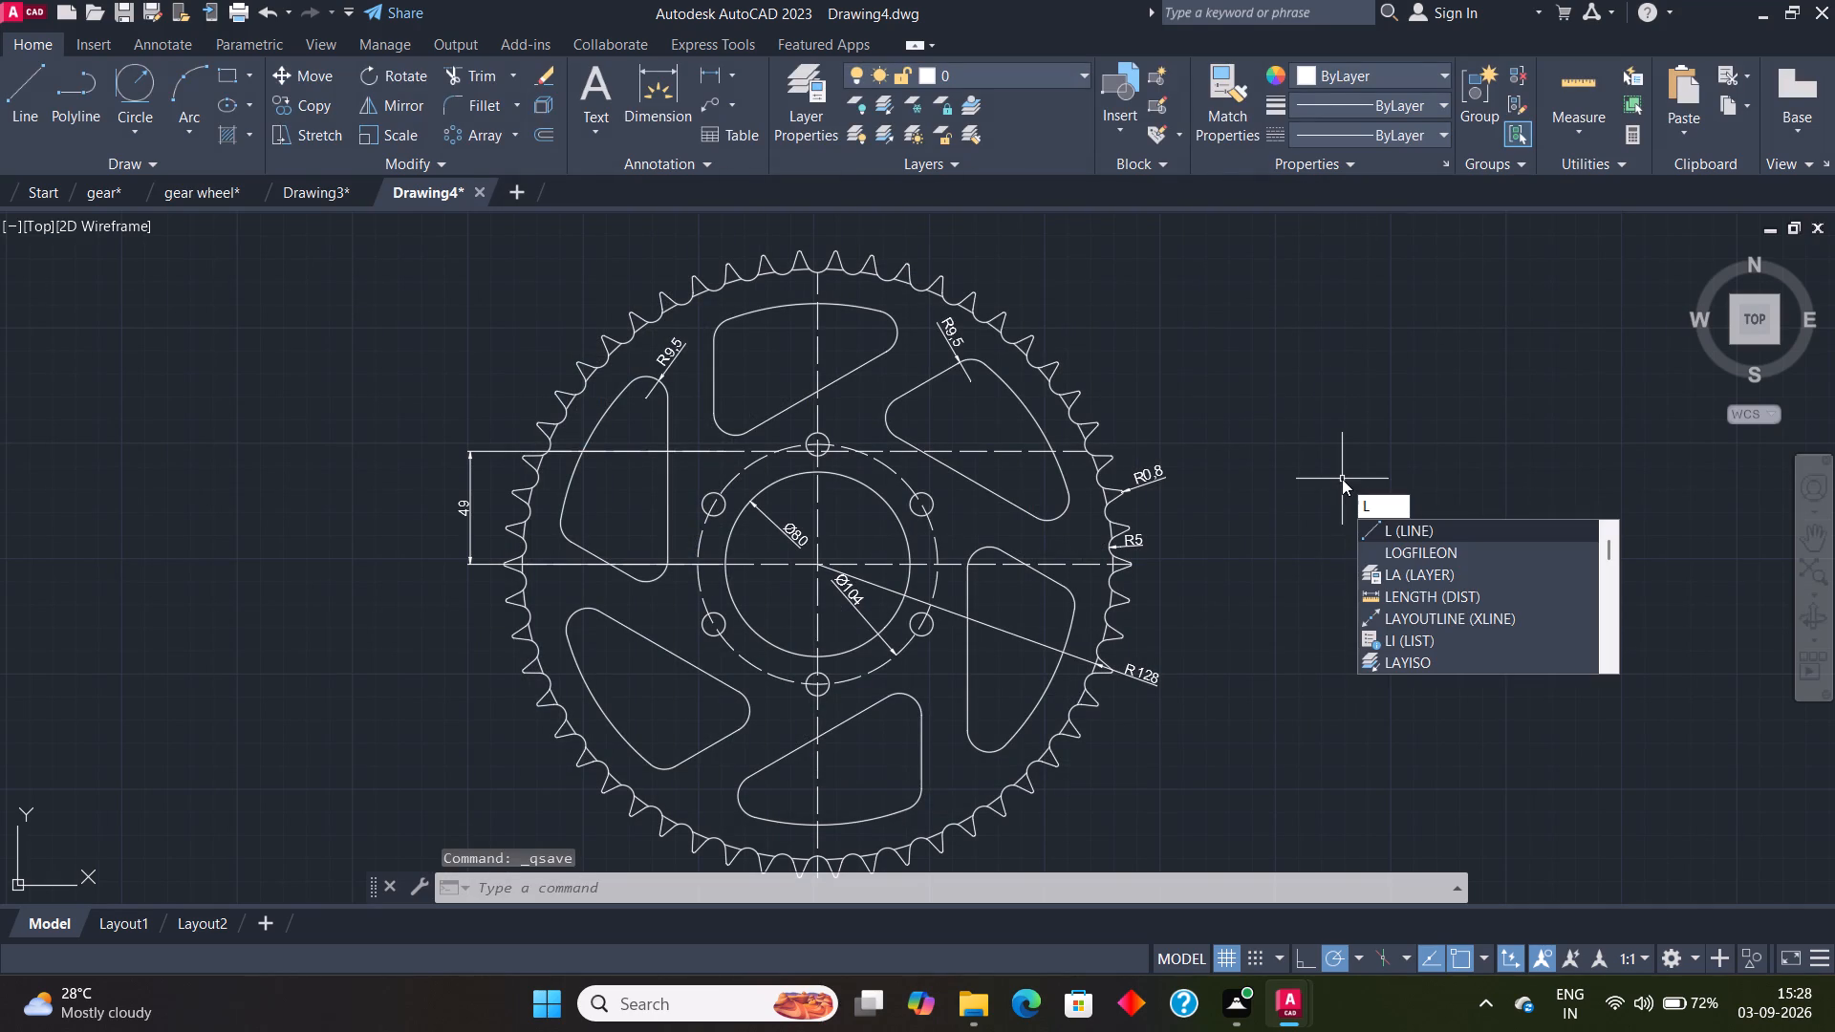
{"action": "type", "text": "og"}
{"action": "left_click", "coordinate": [1441, 553]}
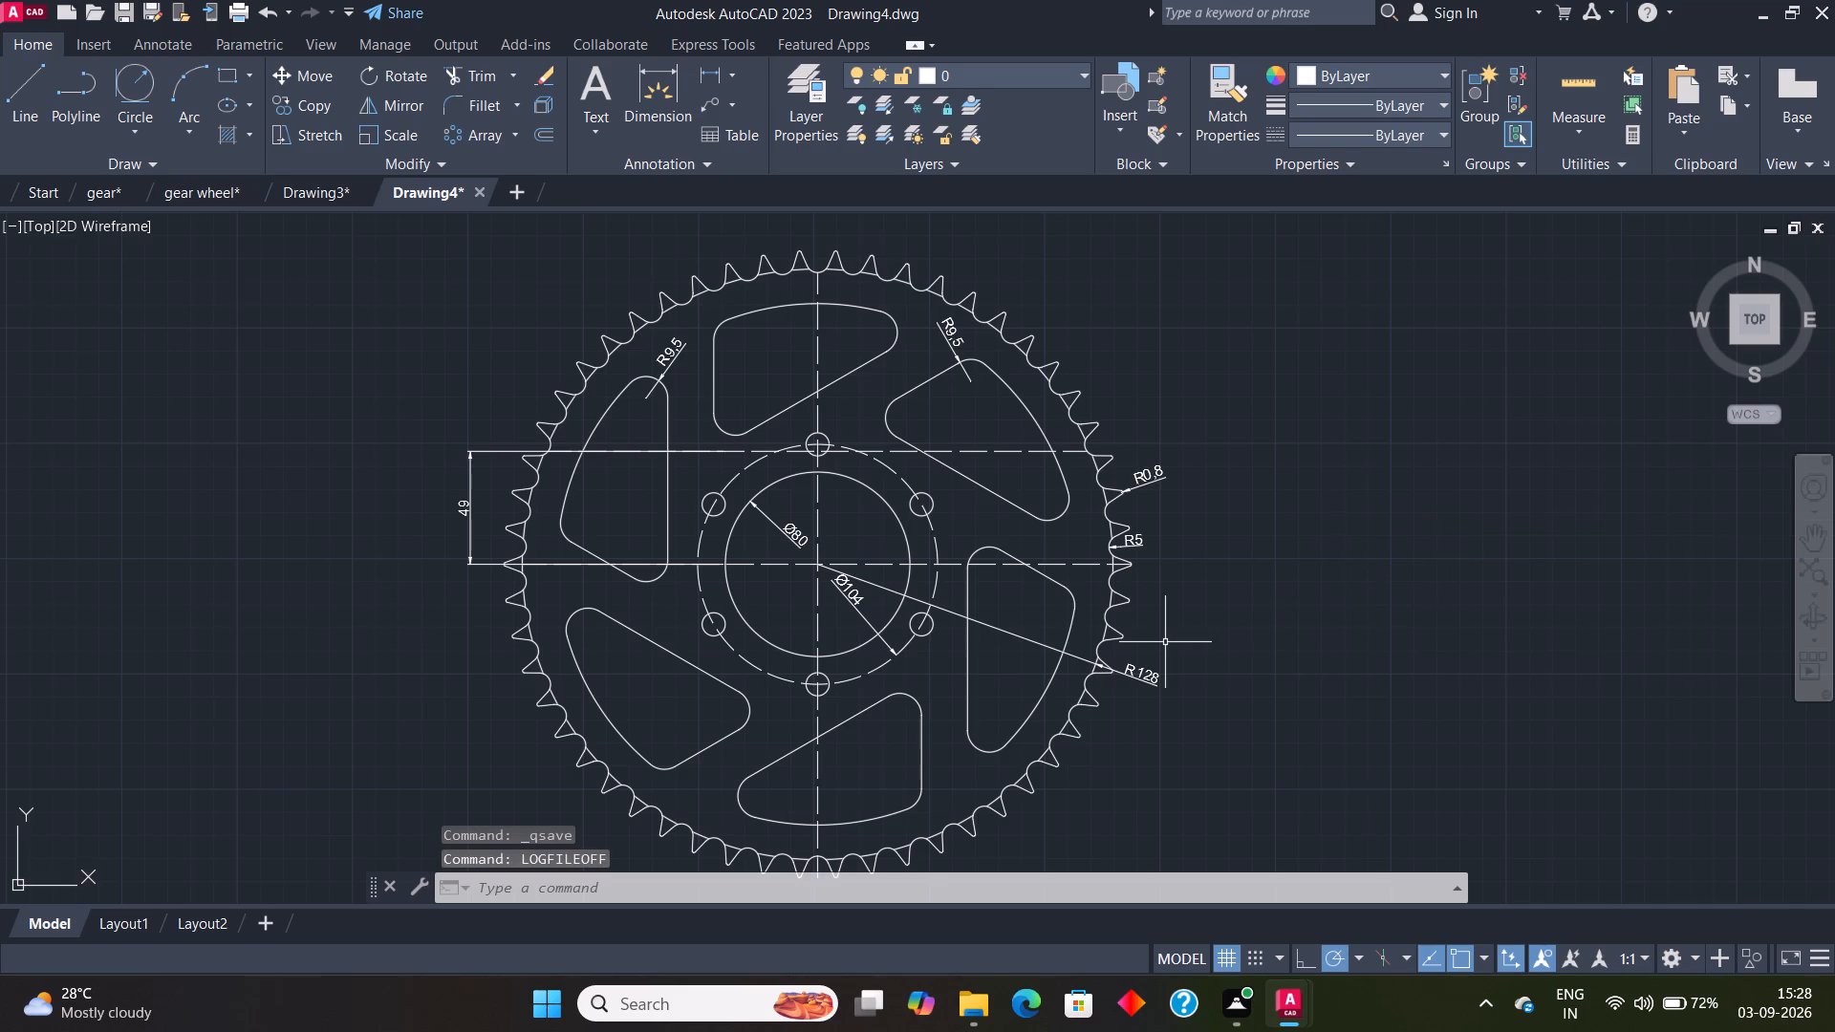
Save the drawing to the Desktop under the name gear toothed wheel.
{"action": "key", "text": "ctrl+s"}
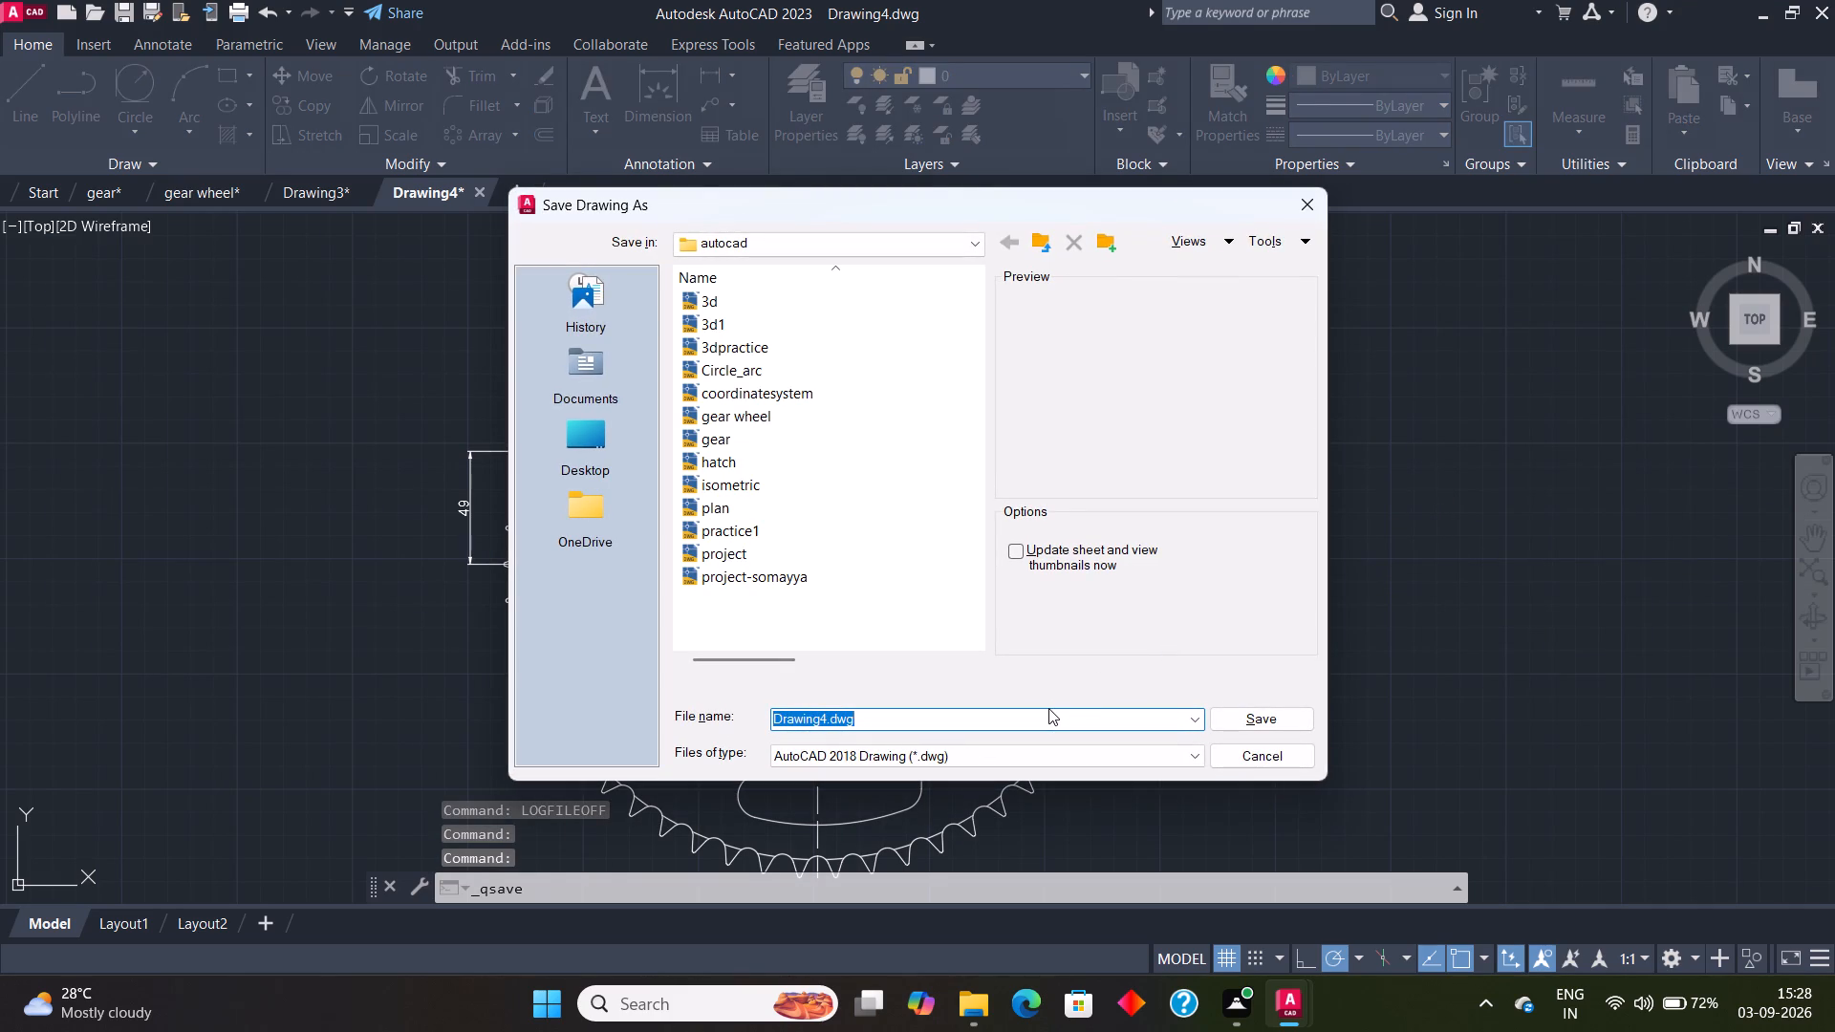
{"action": "type", "text": "gear e"}
{"action": "key", "text": "BackSpace"}
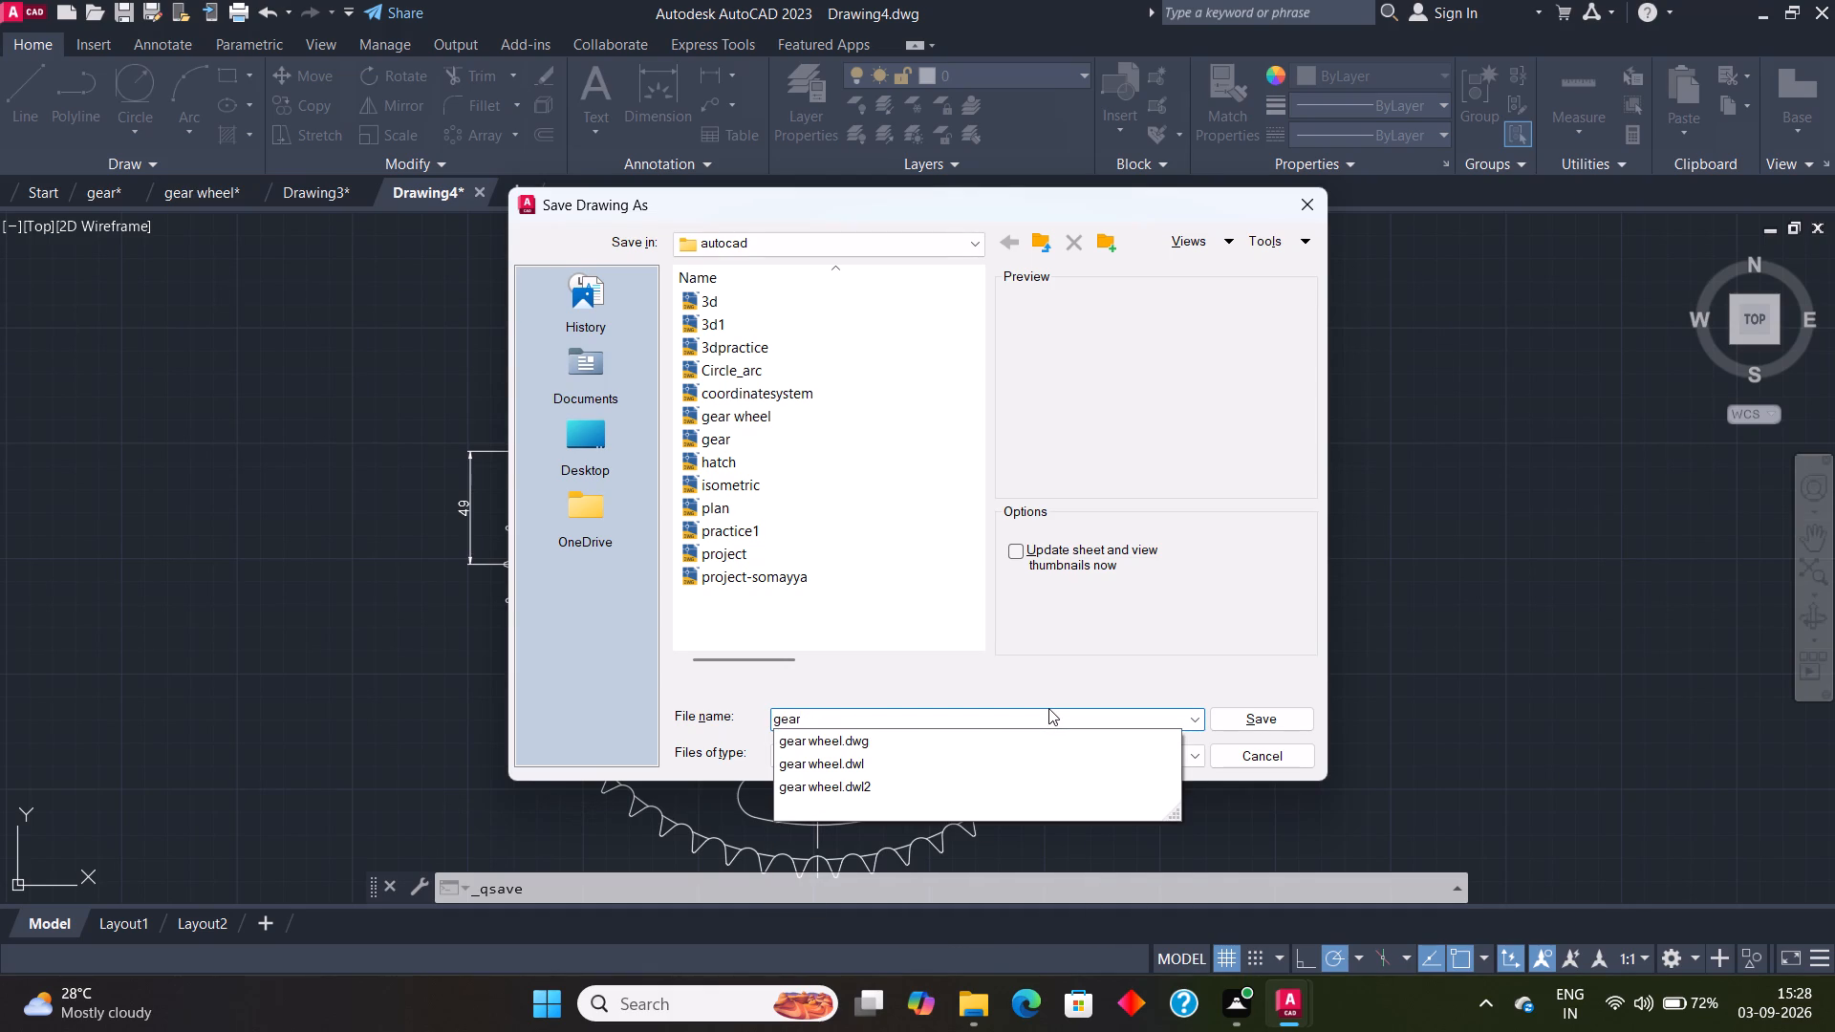
{"action": "key", "text": "t"}
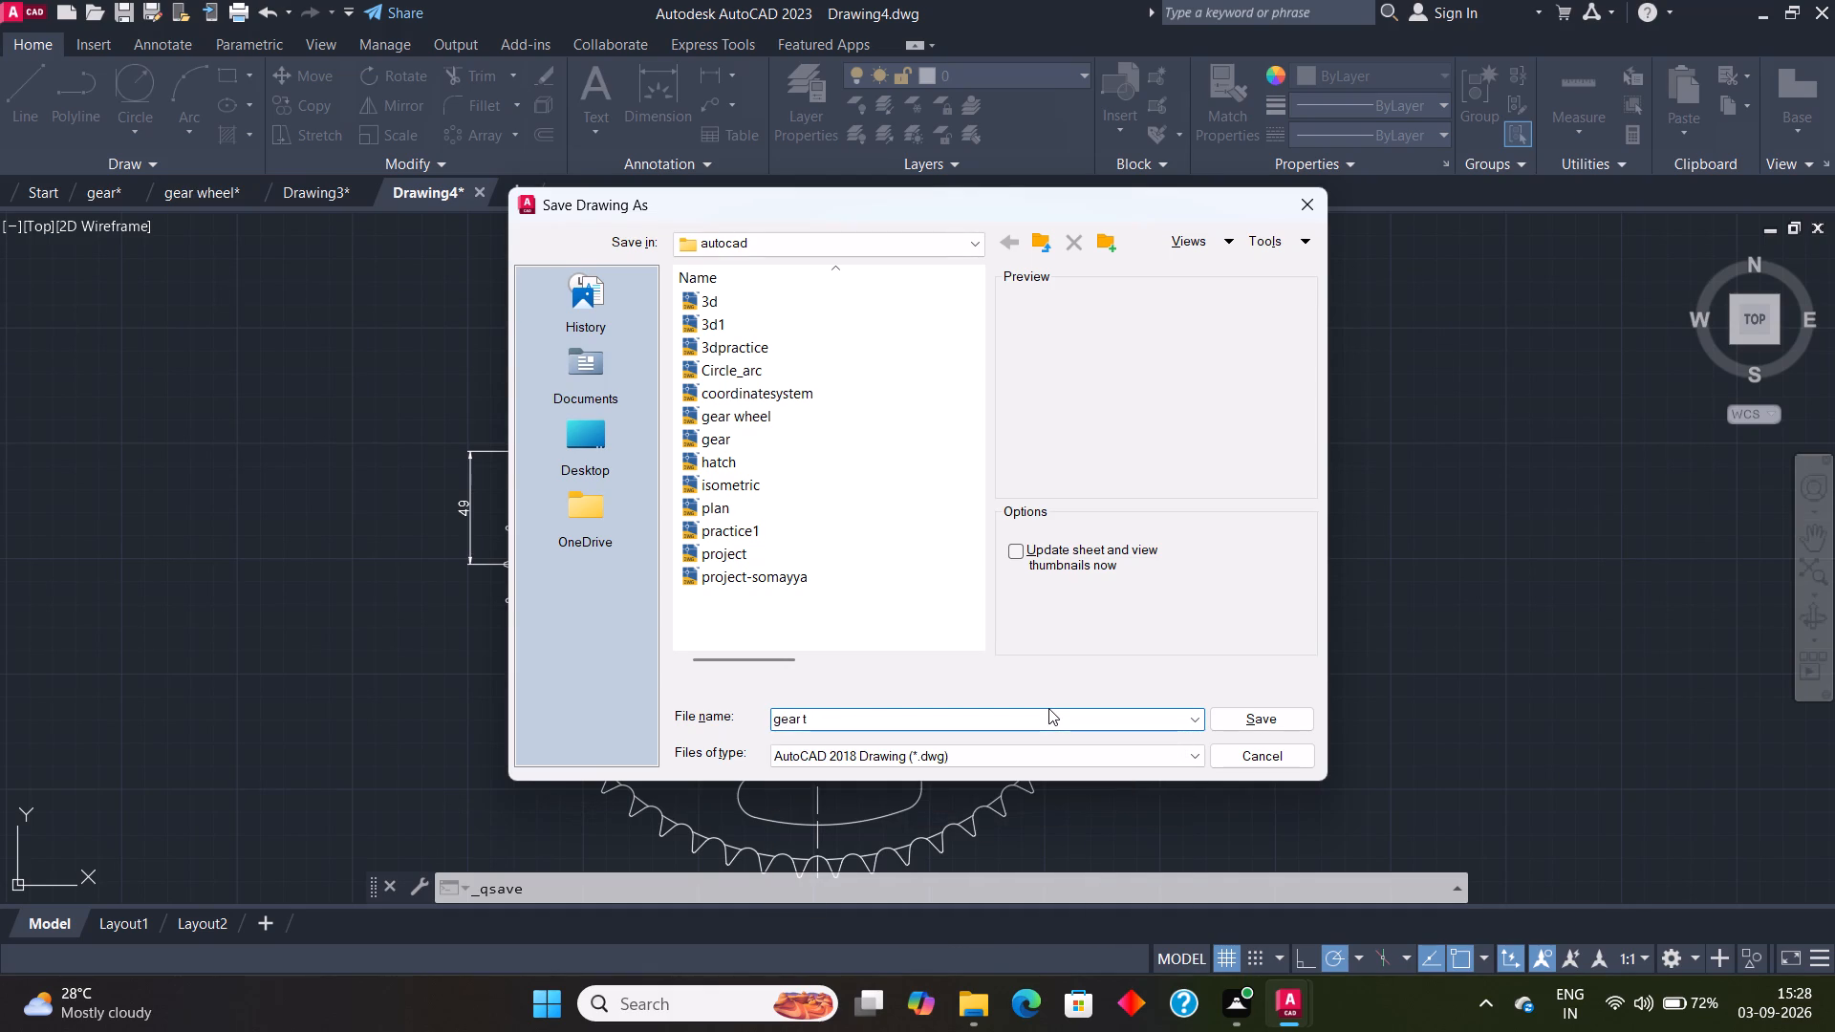
{"action": "type", "text": "oothed"}
{"action": "key", "text": "space"}
{"action": "key", "text": "w"}
{"action": "type", "text": "heel"}
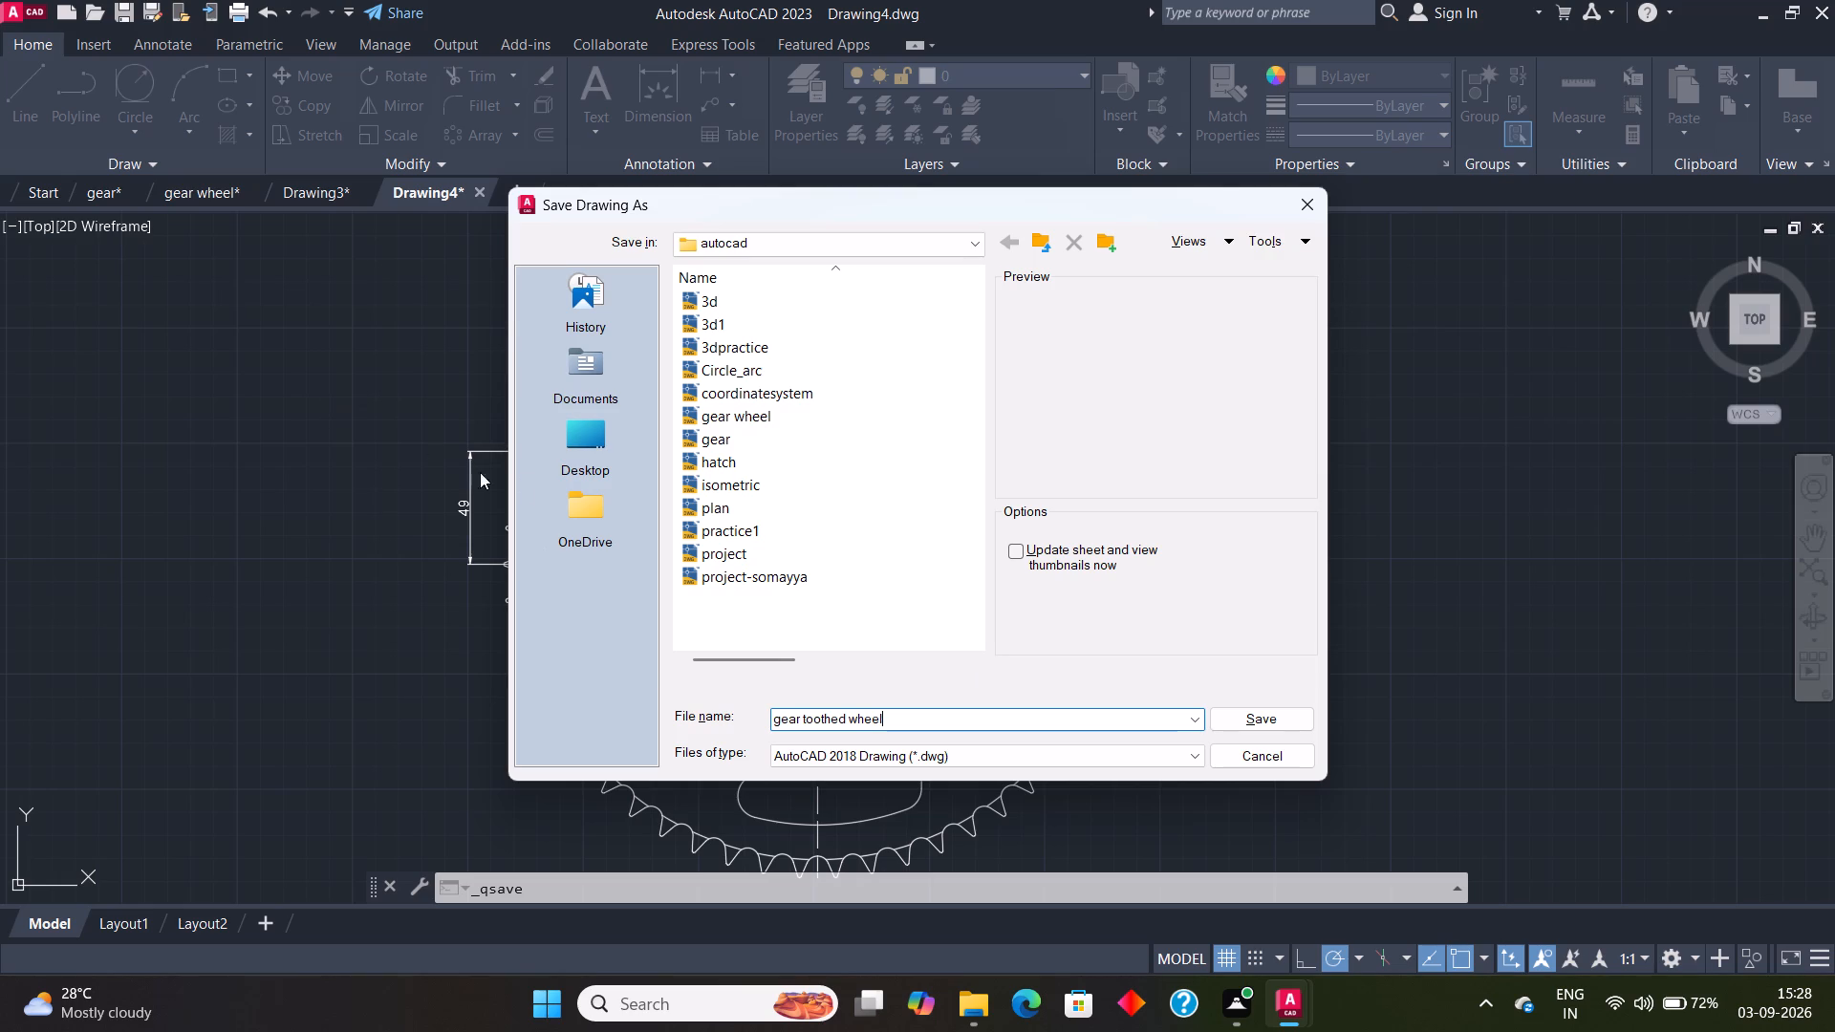
{"action": "left_click", "coordinate": [587, 442]}
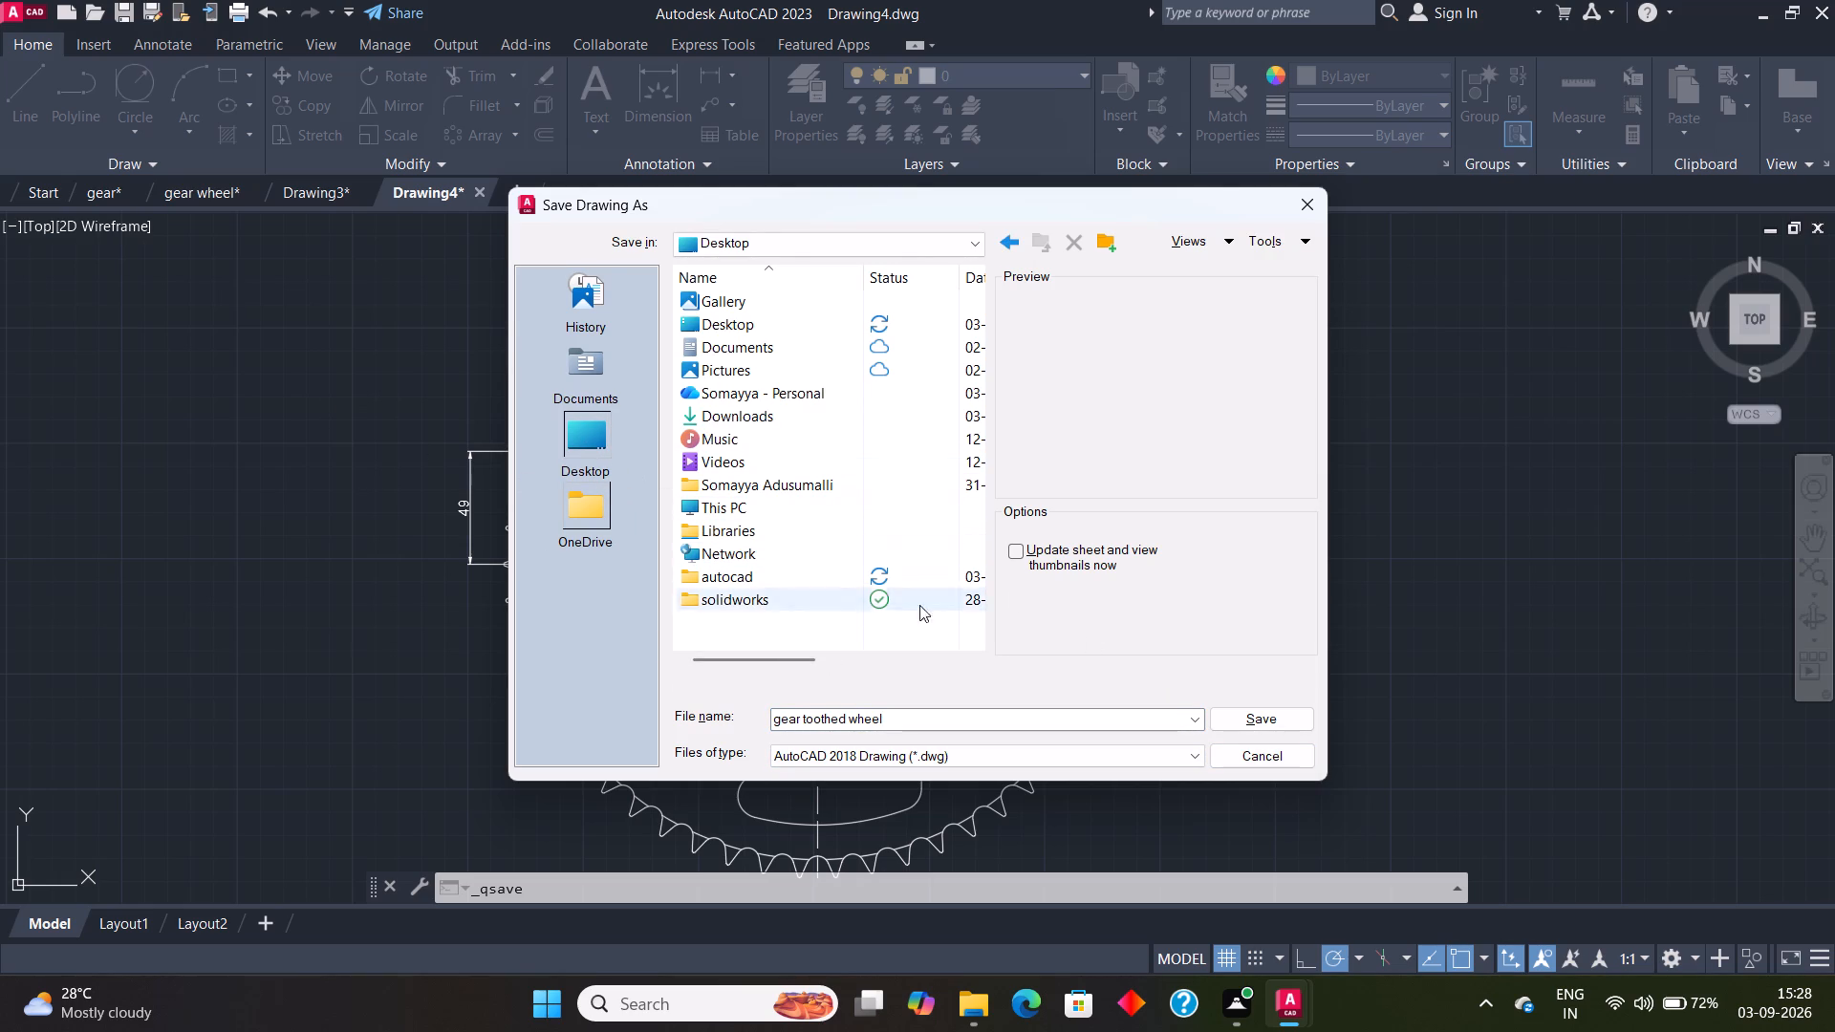
{"action": "left_click", "coordinate": [1277, 719]}
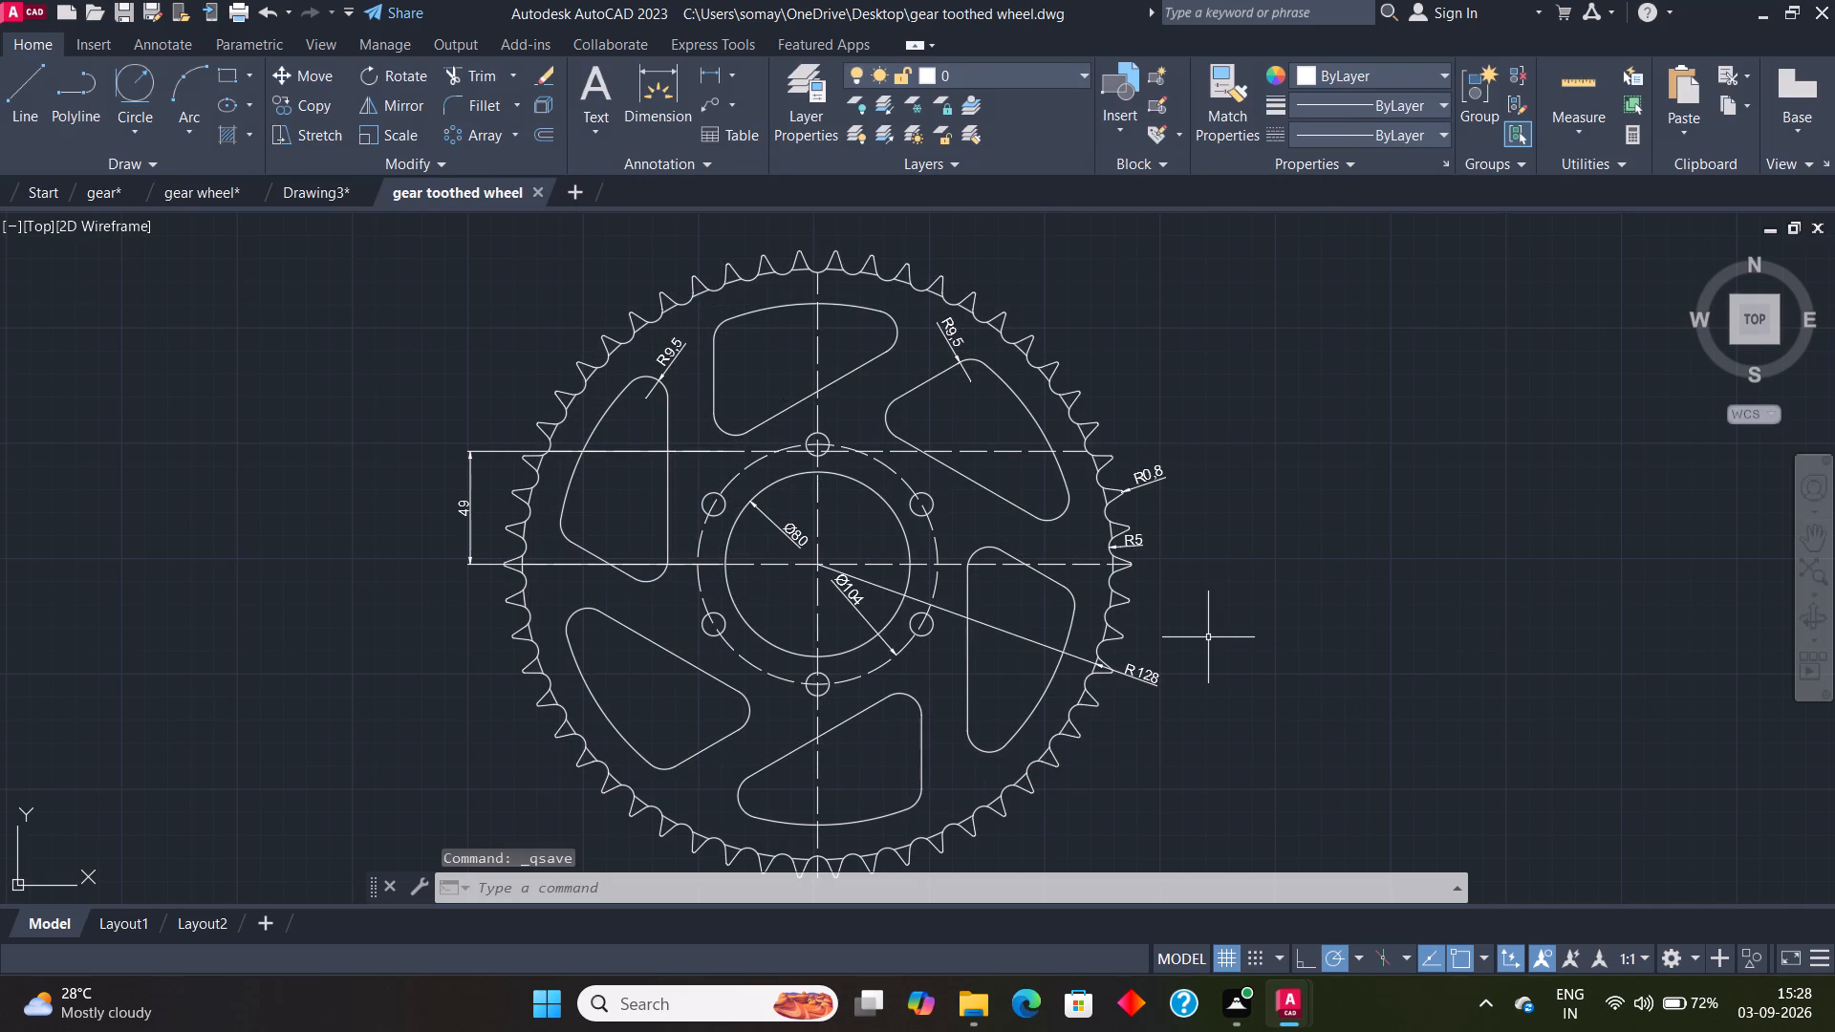
Start a single-sheet Plot with landscape orientation, the plot centred, and ISO A4 (297.00 x 210.00 MM) paper.
{"action": "key", "text": "p"}
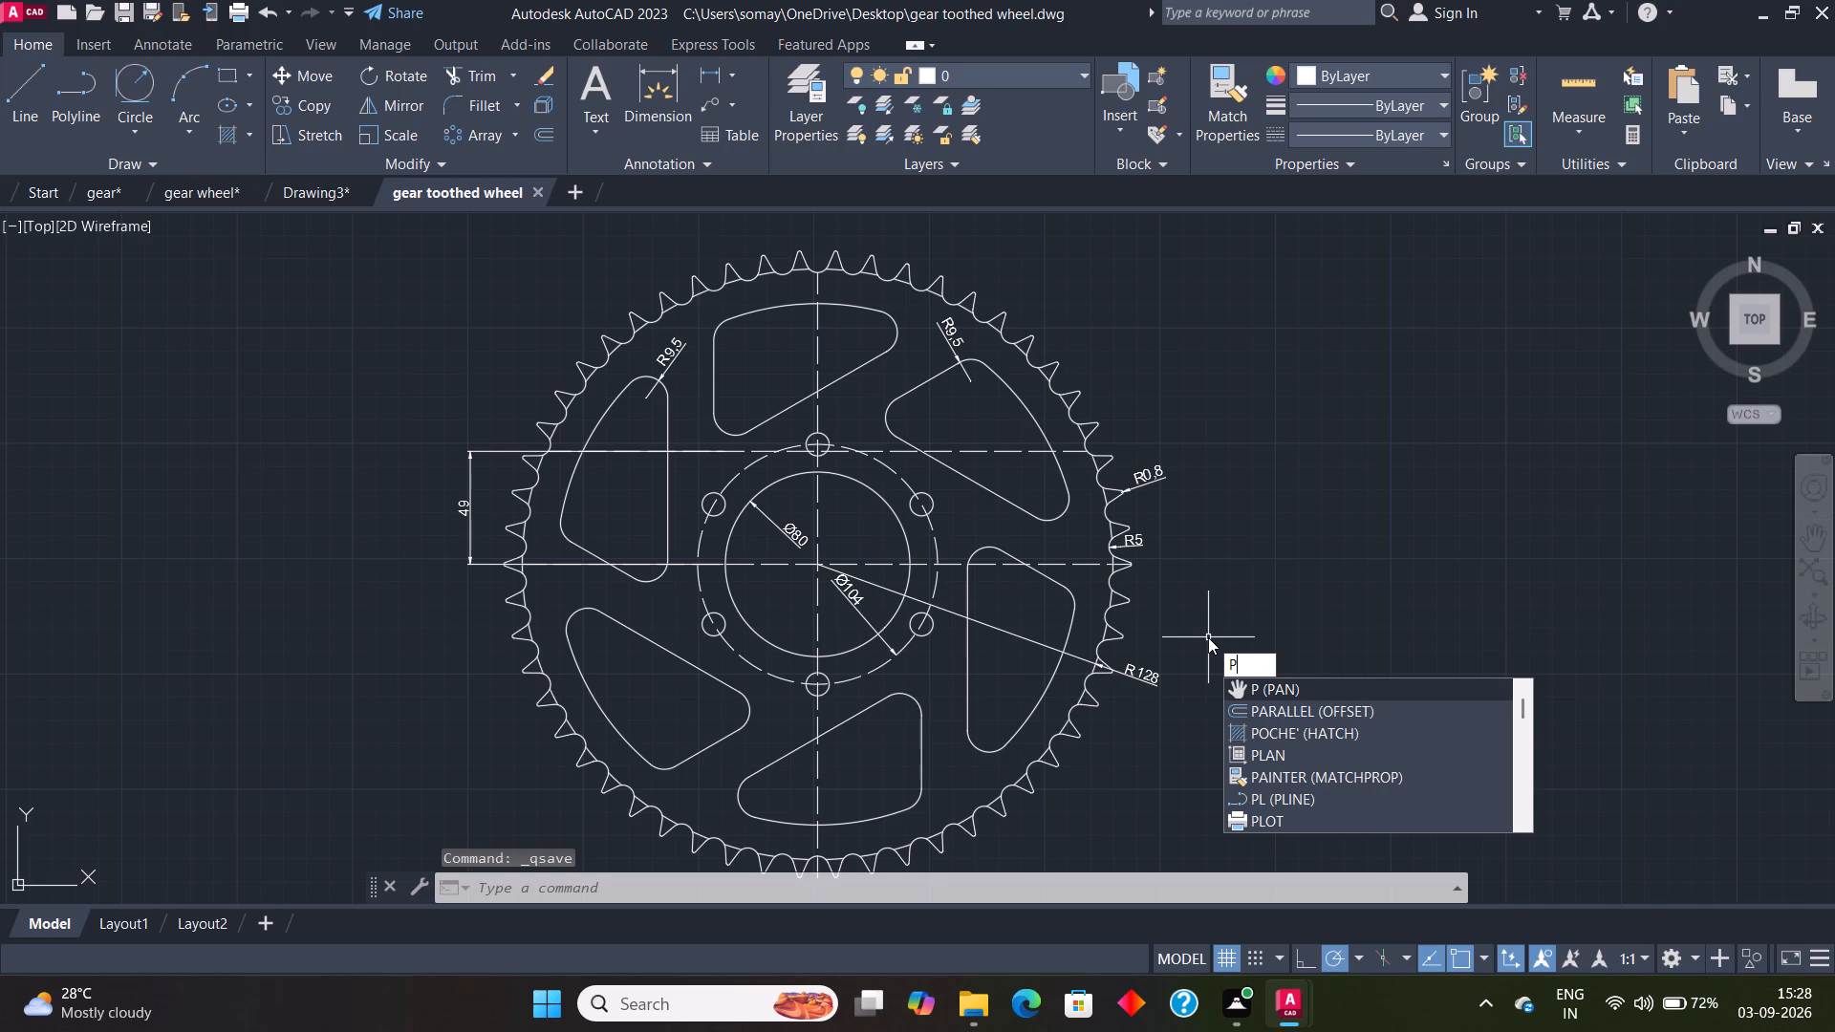
{"action": "key", "text": "l"}
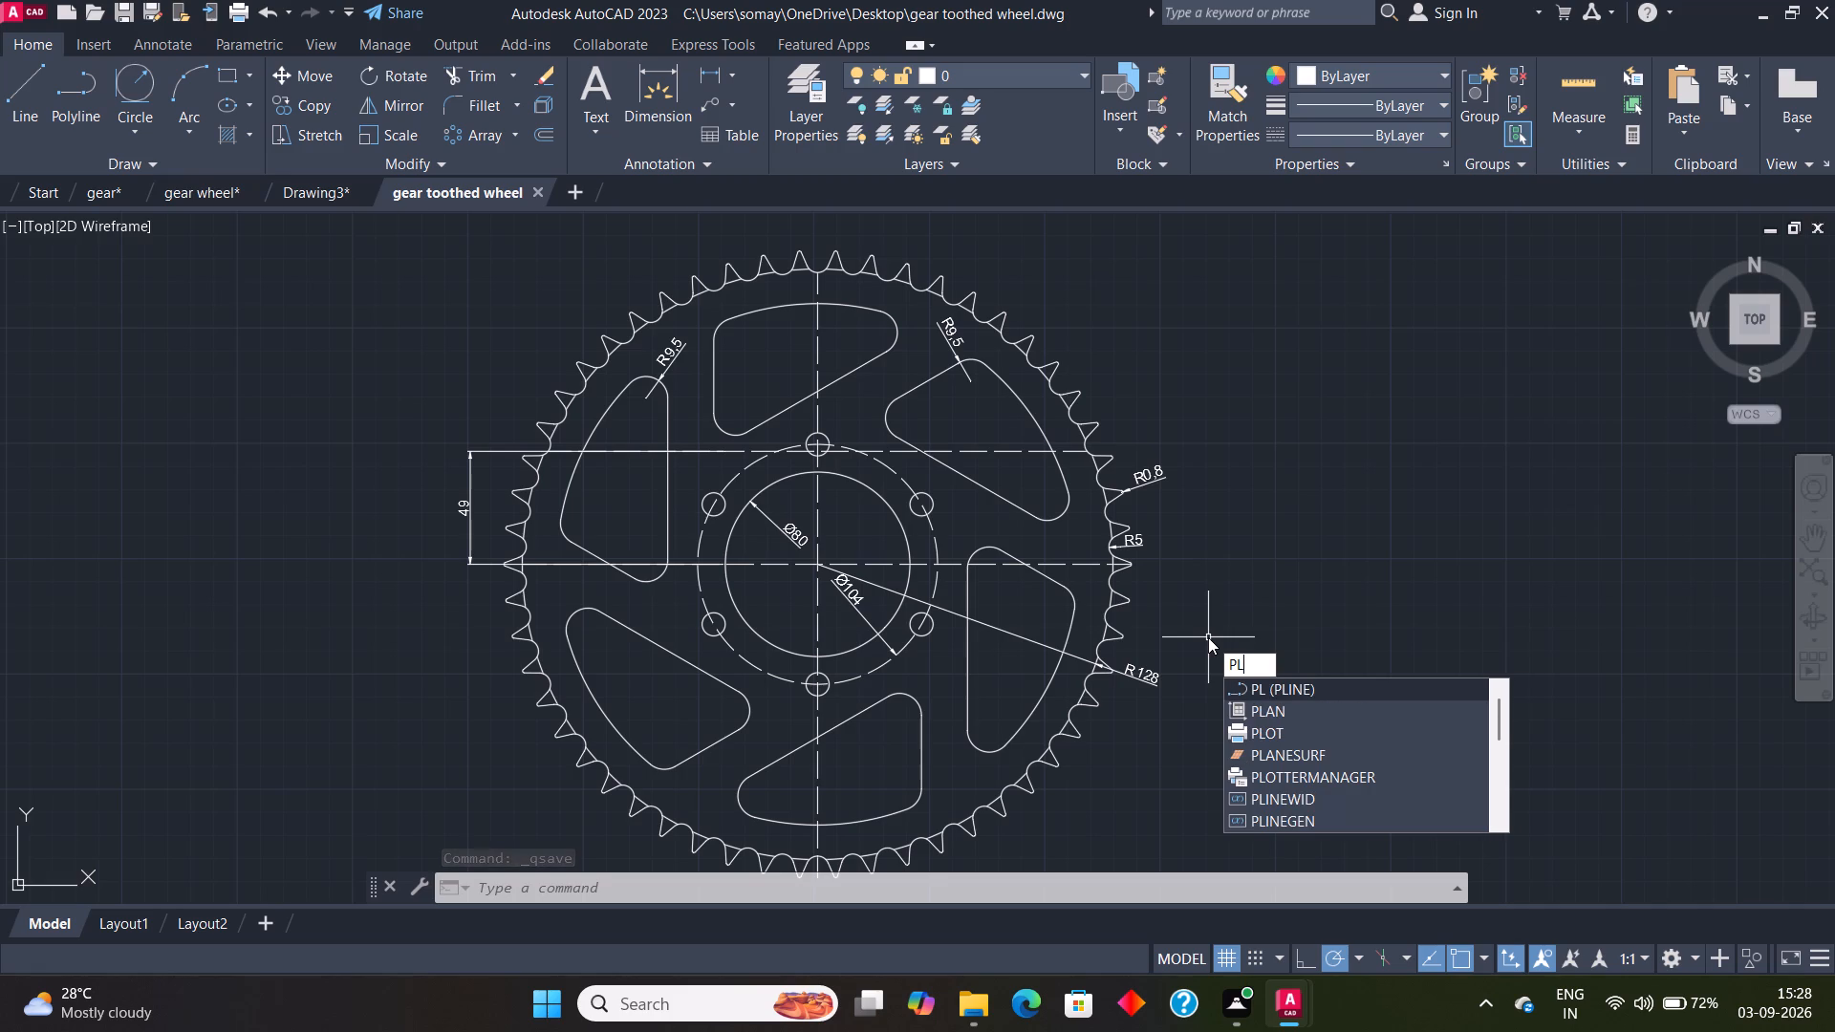
{"action": "left_click", "coordinate": [1263, 738]}
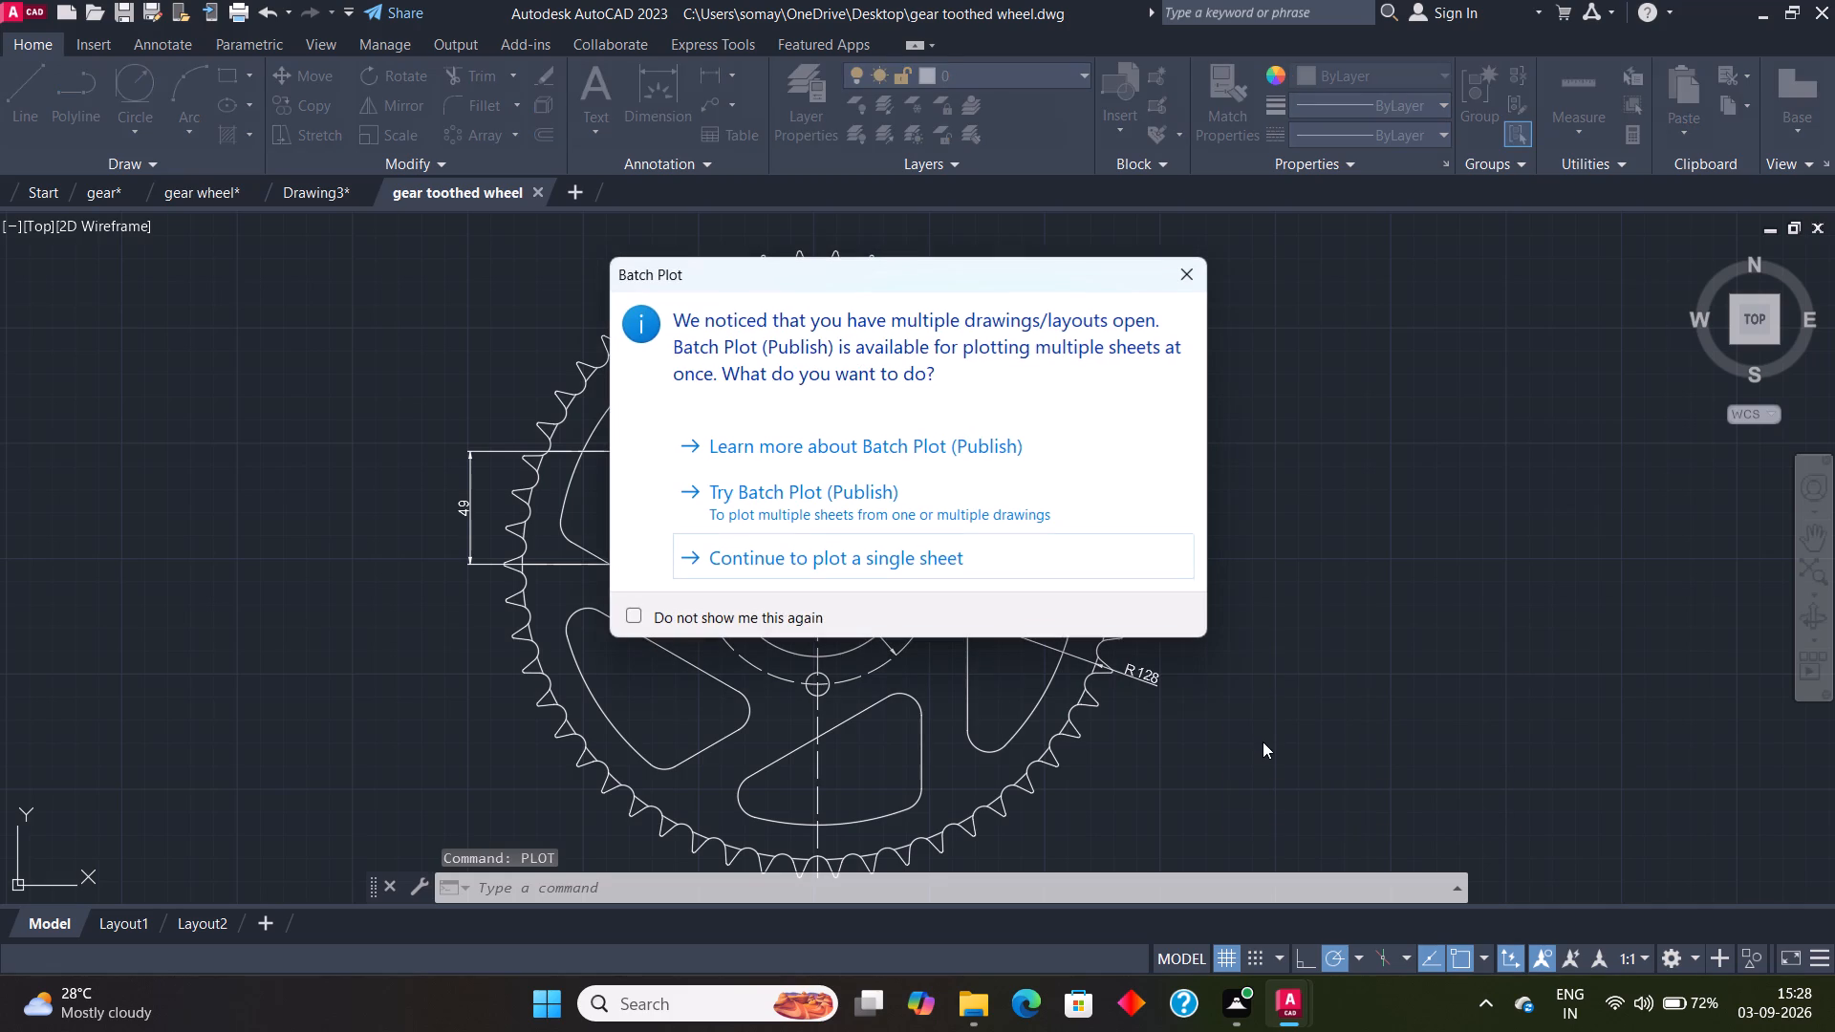
{"action": "left_click", "coordinate": [1182, 281]}
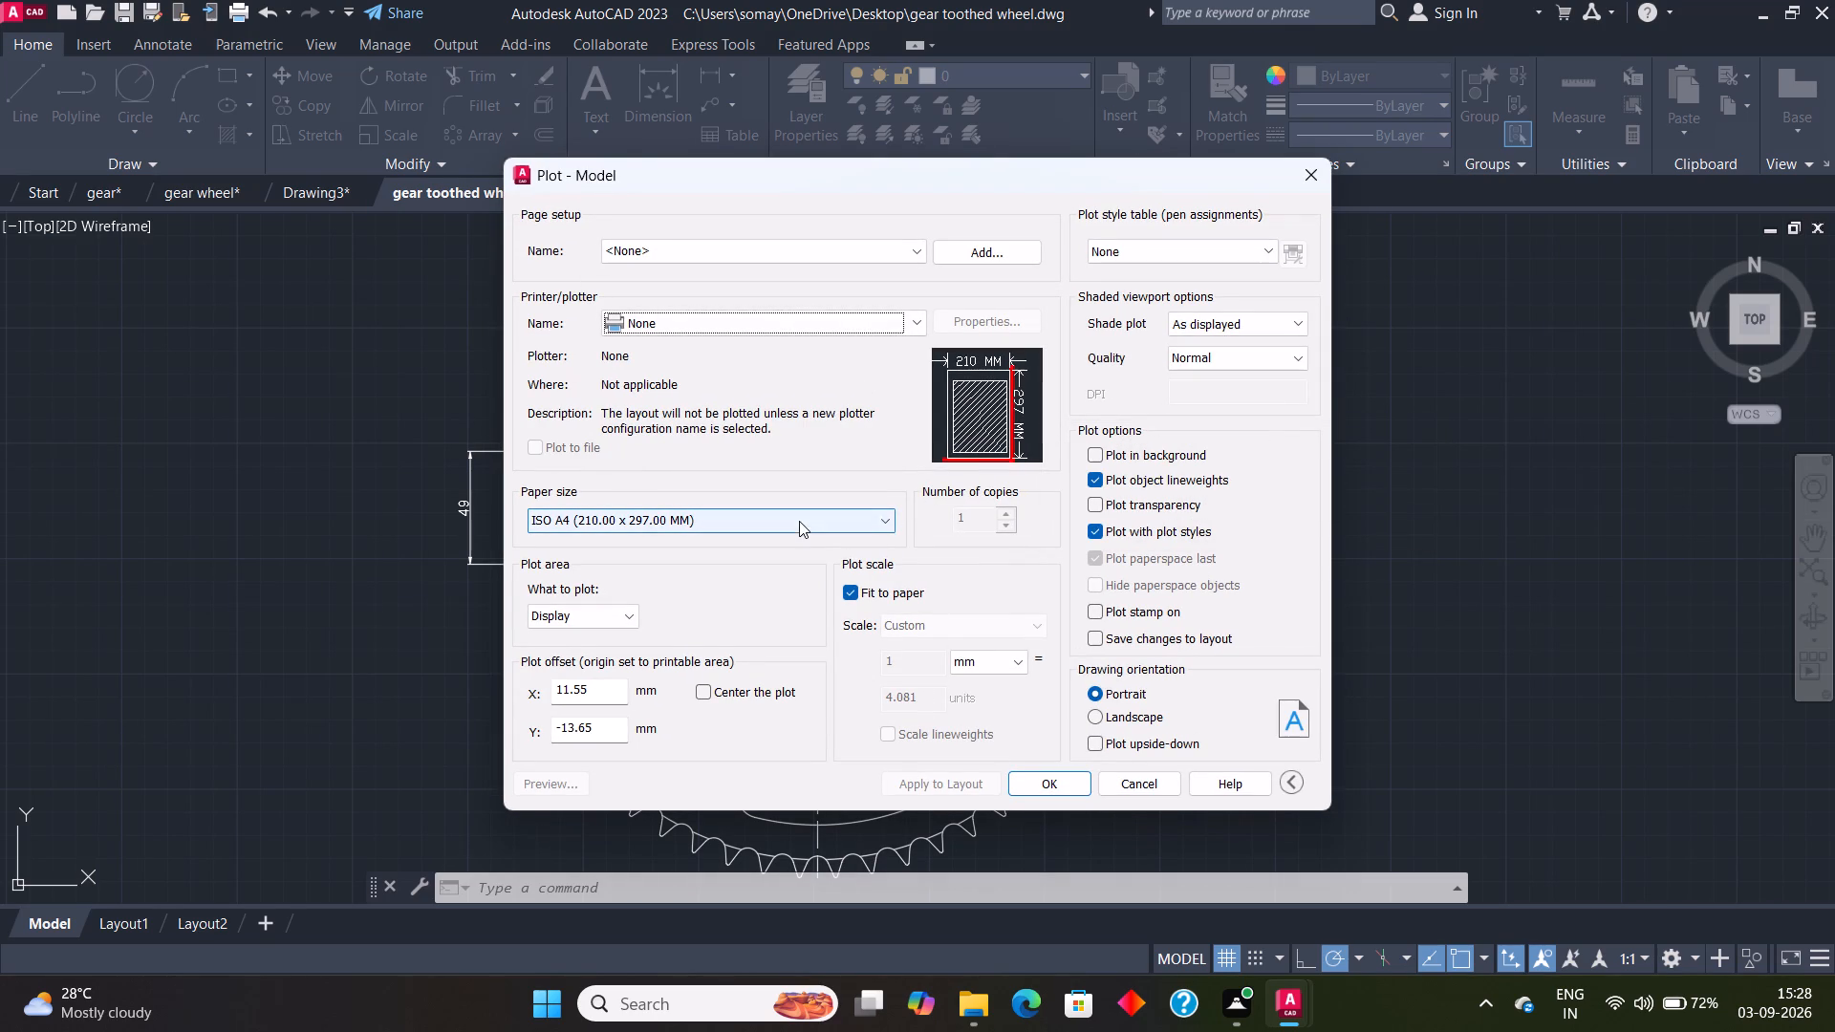
{"action": "left_click", "coordinate": [1108, 714]}
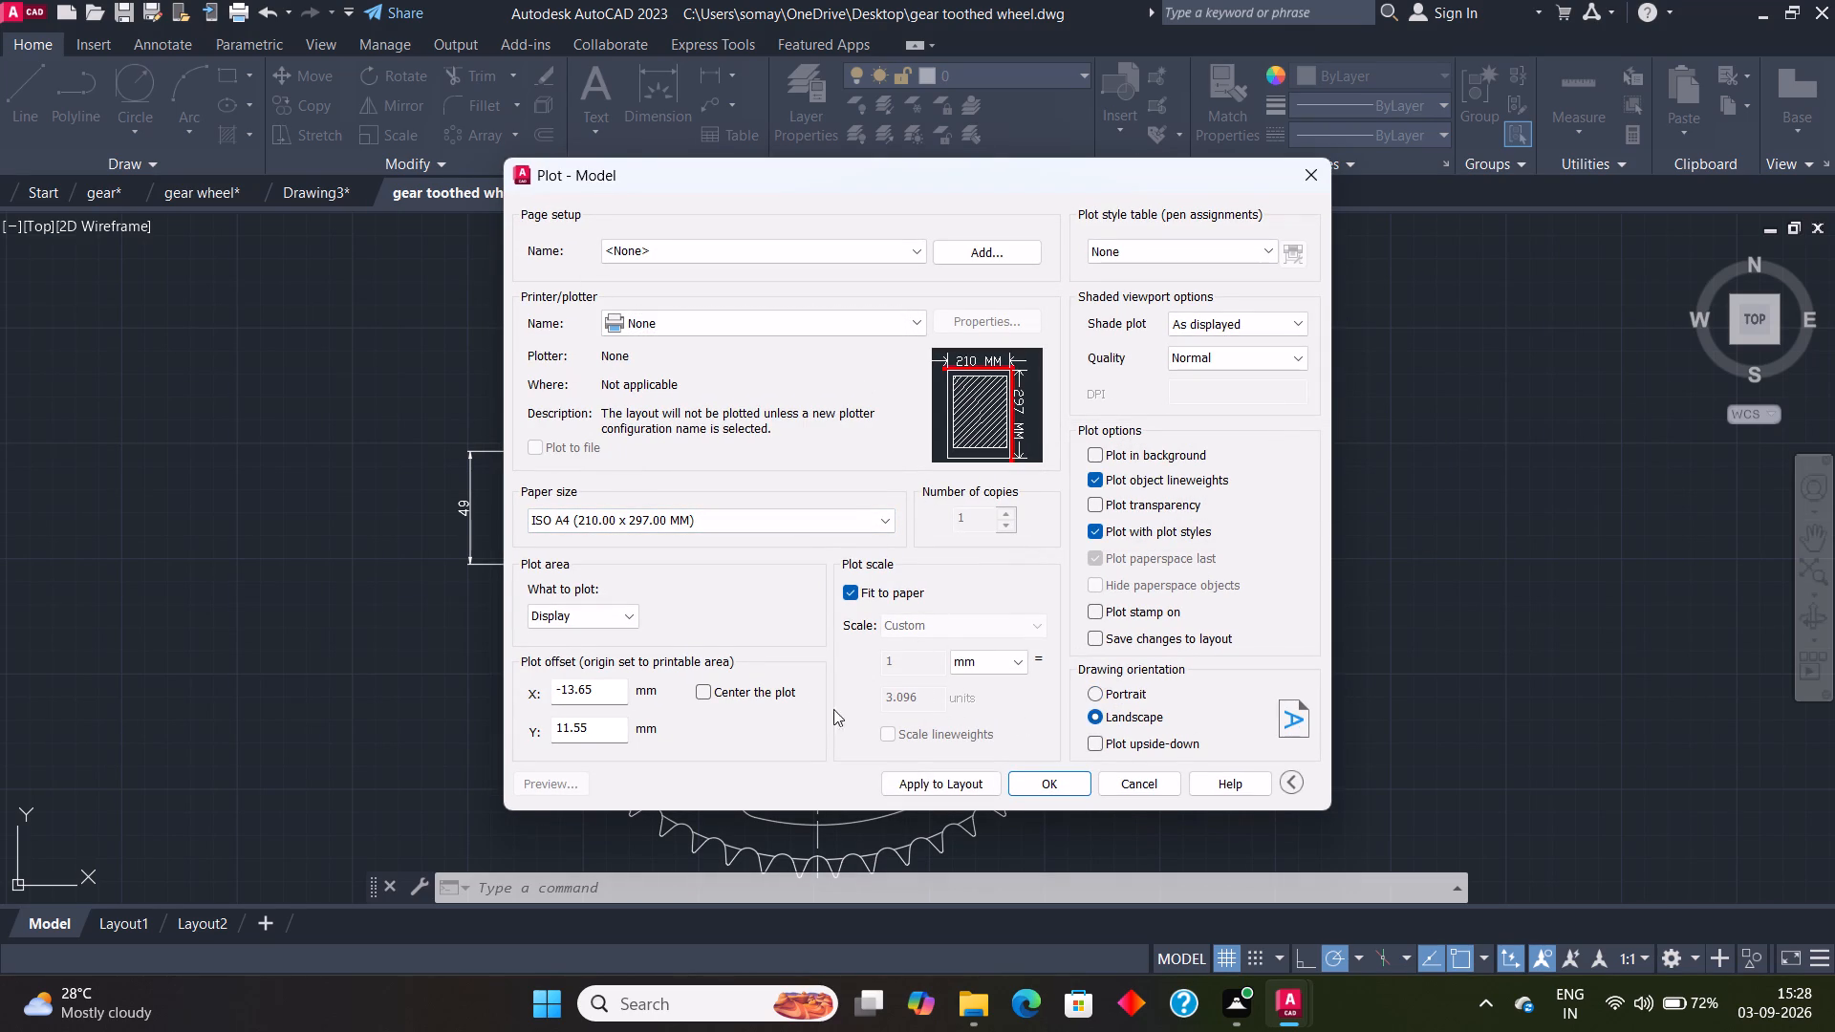
{"action": "left_click", "coordinate": [746, 686]}
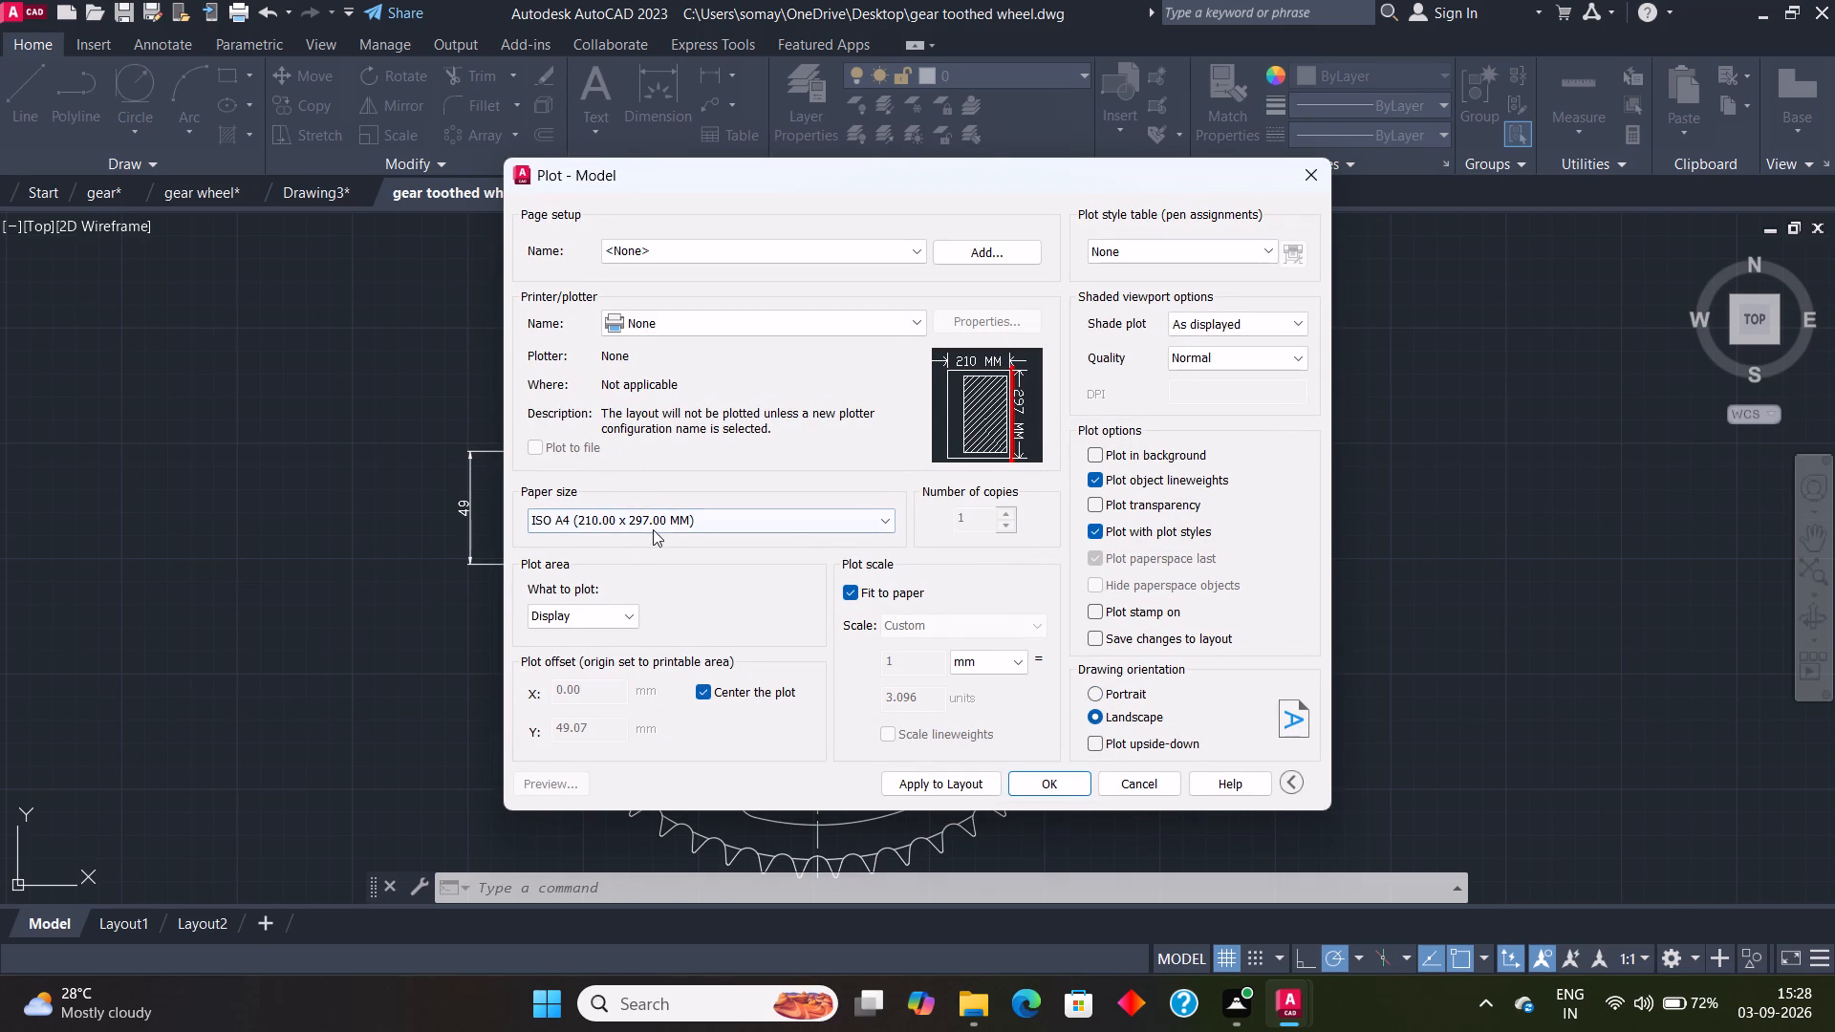
{"action": "left_click", "coordinate": [655, 525]}
{"action": "scroll", "coordinate": [671, 892], "scroll_direction": "down", "scroll_amount": 3}
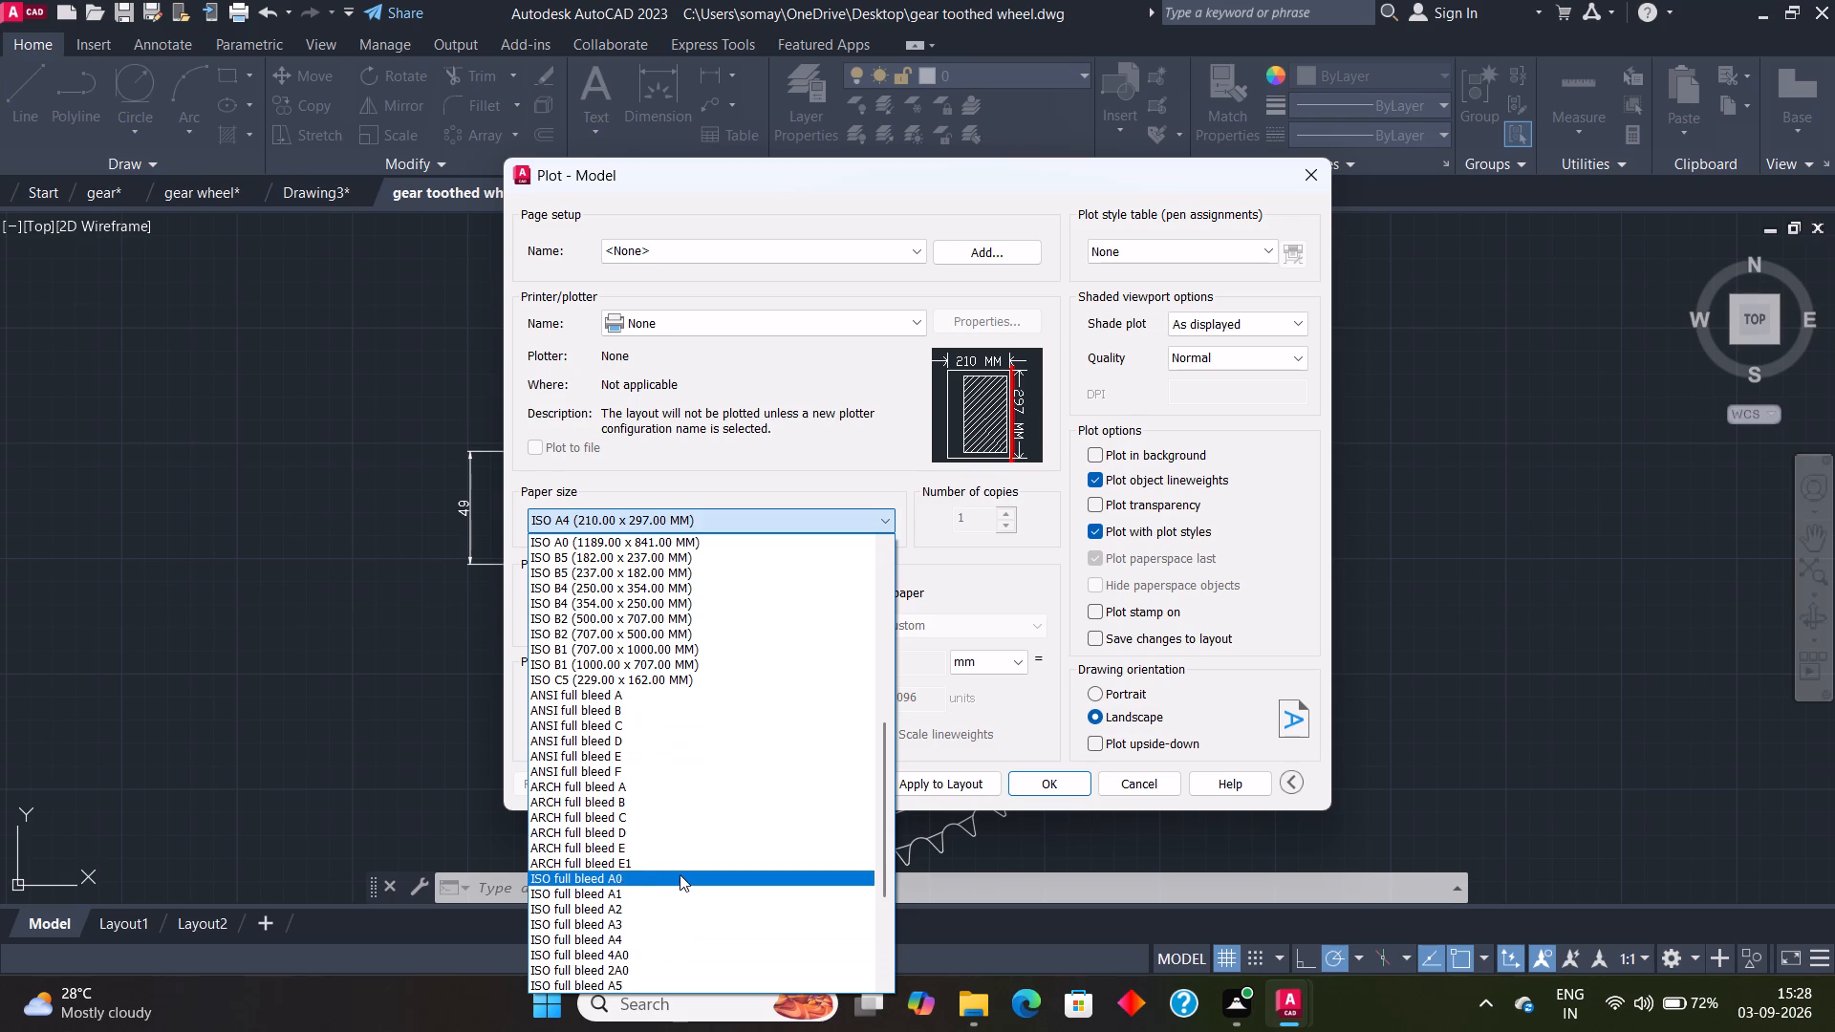
{"action": "scroll", "coordinate": [685, 846], "scroll_direction": "down", "scroll_amount": 5}
{"action": "scroll", "coordinate": [685, 846], "scroll_direction": "up", "scroll_amount": 9}
{"action": "scroll", "coordinate": [686, 845], "scroll_direction": "down", "scroll_amount": 6}
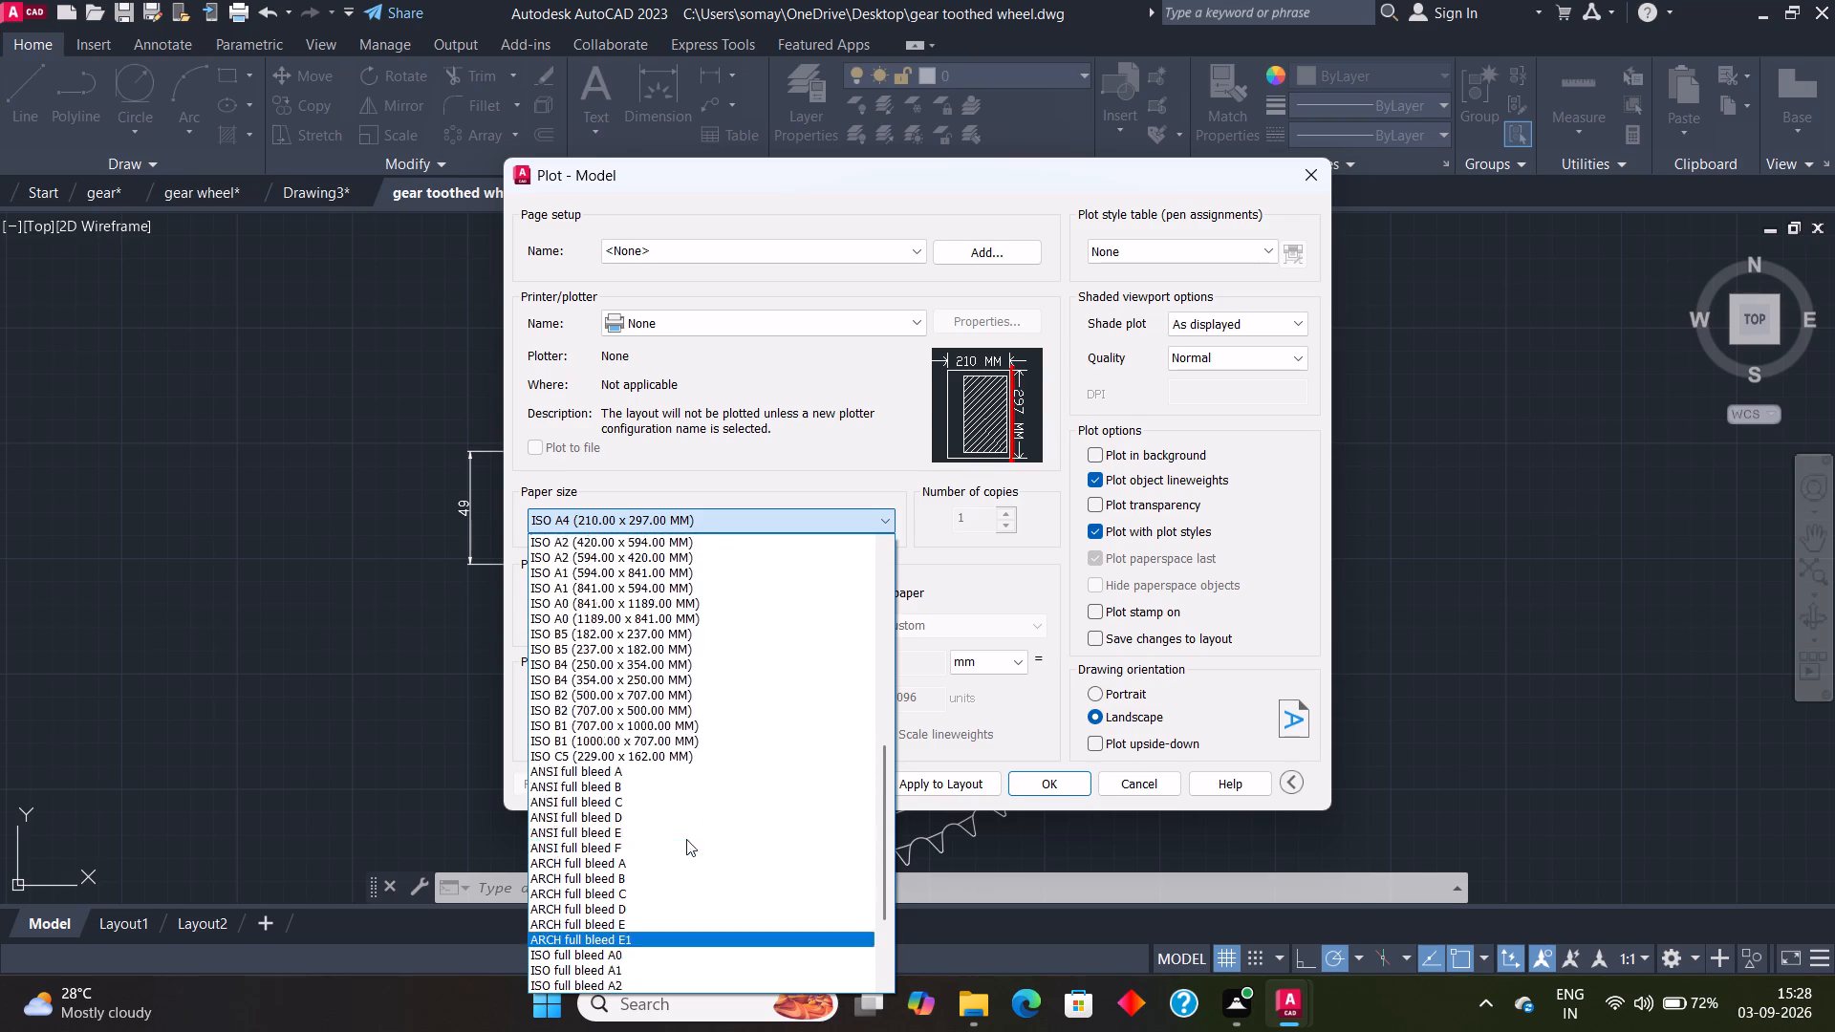
{"action": "scroll", "coordinate": [686, 839], "scroll_direction": "up", "scroll_amount": 3}
{"action": "scroll", "coordinate": [686, 835], "scroll_direction": "down", "scroll_amount": 13}
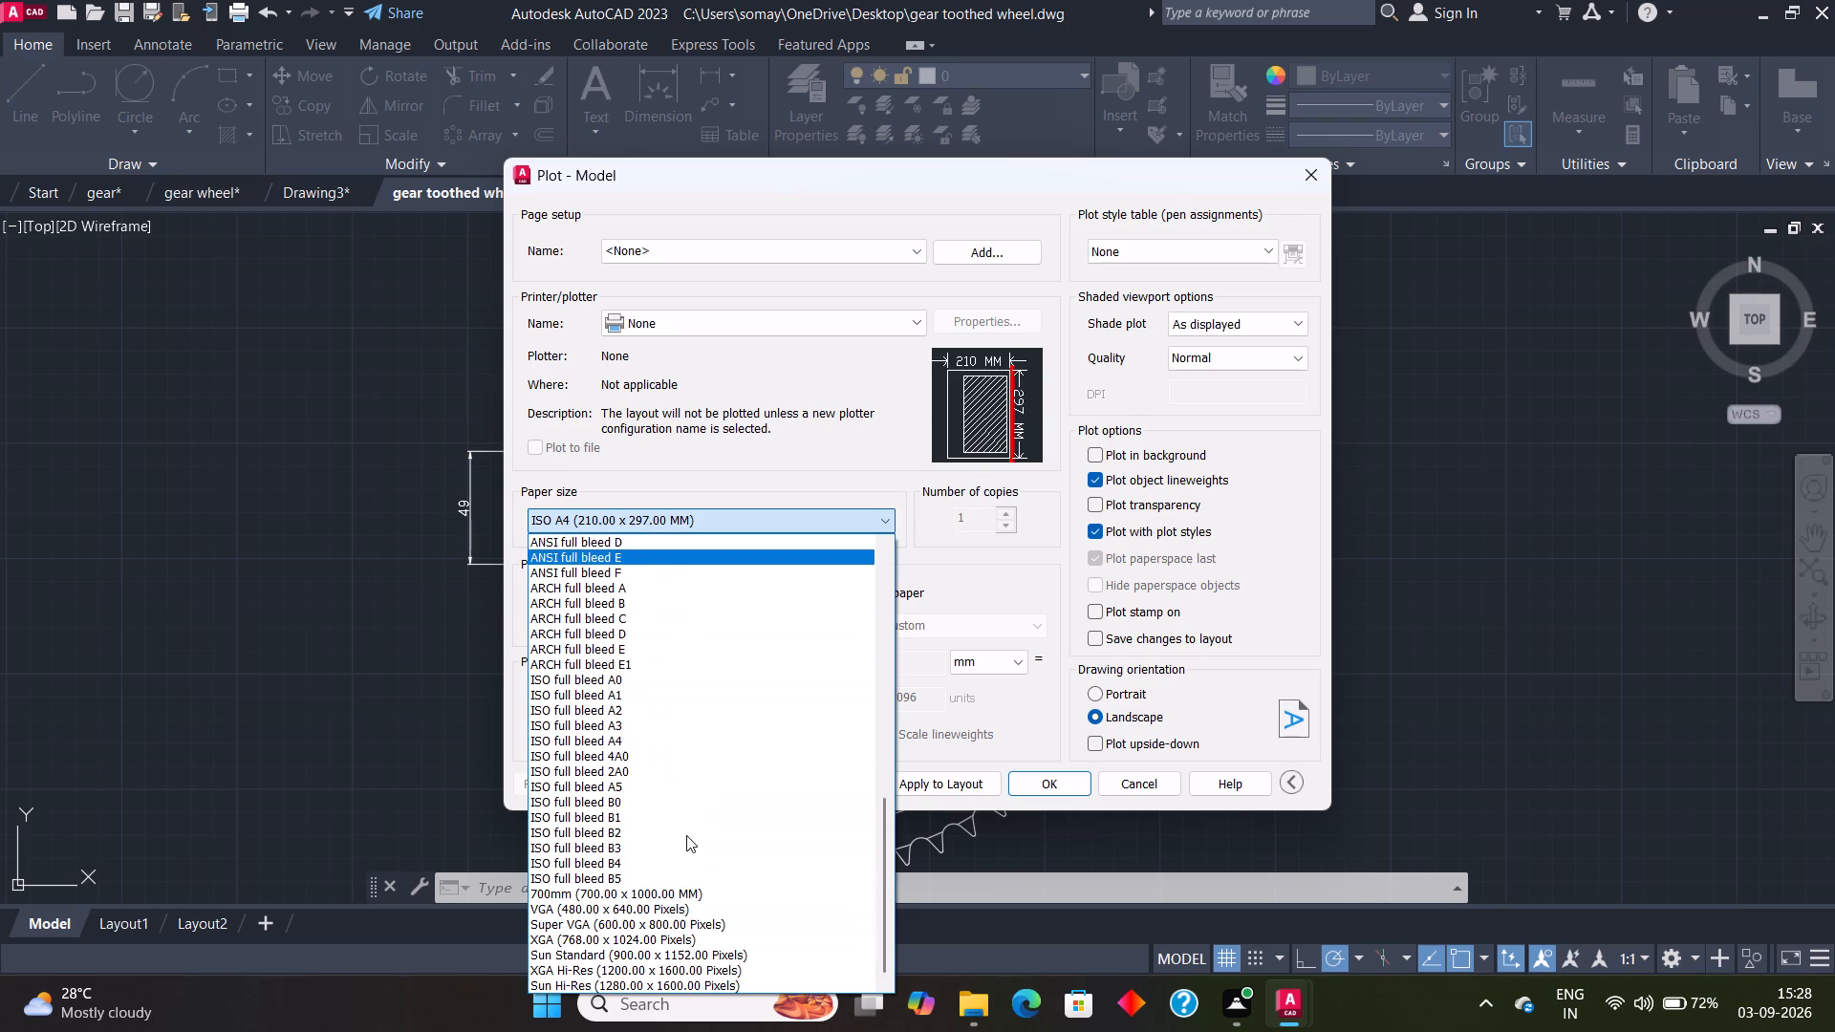
{"action": "scroll", "coordinate": [686, 835], "scroll_direction": "up", "scroll_amount": 11}
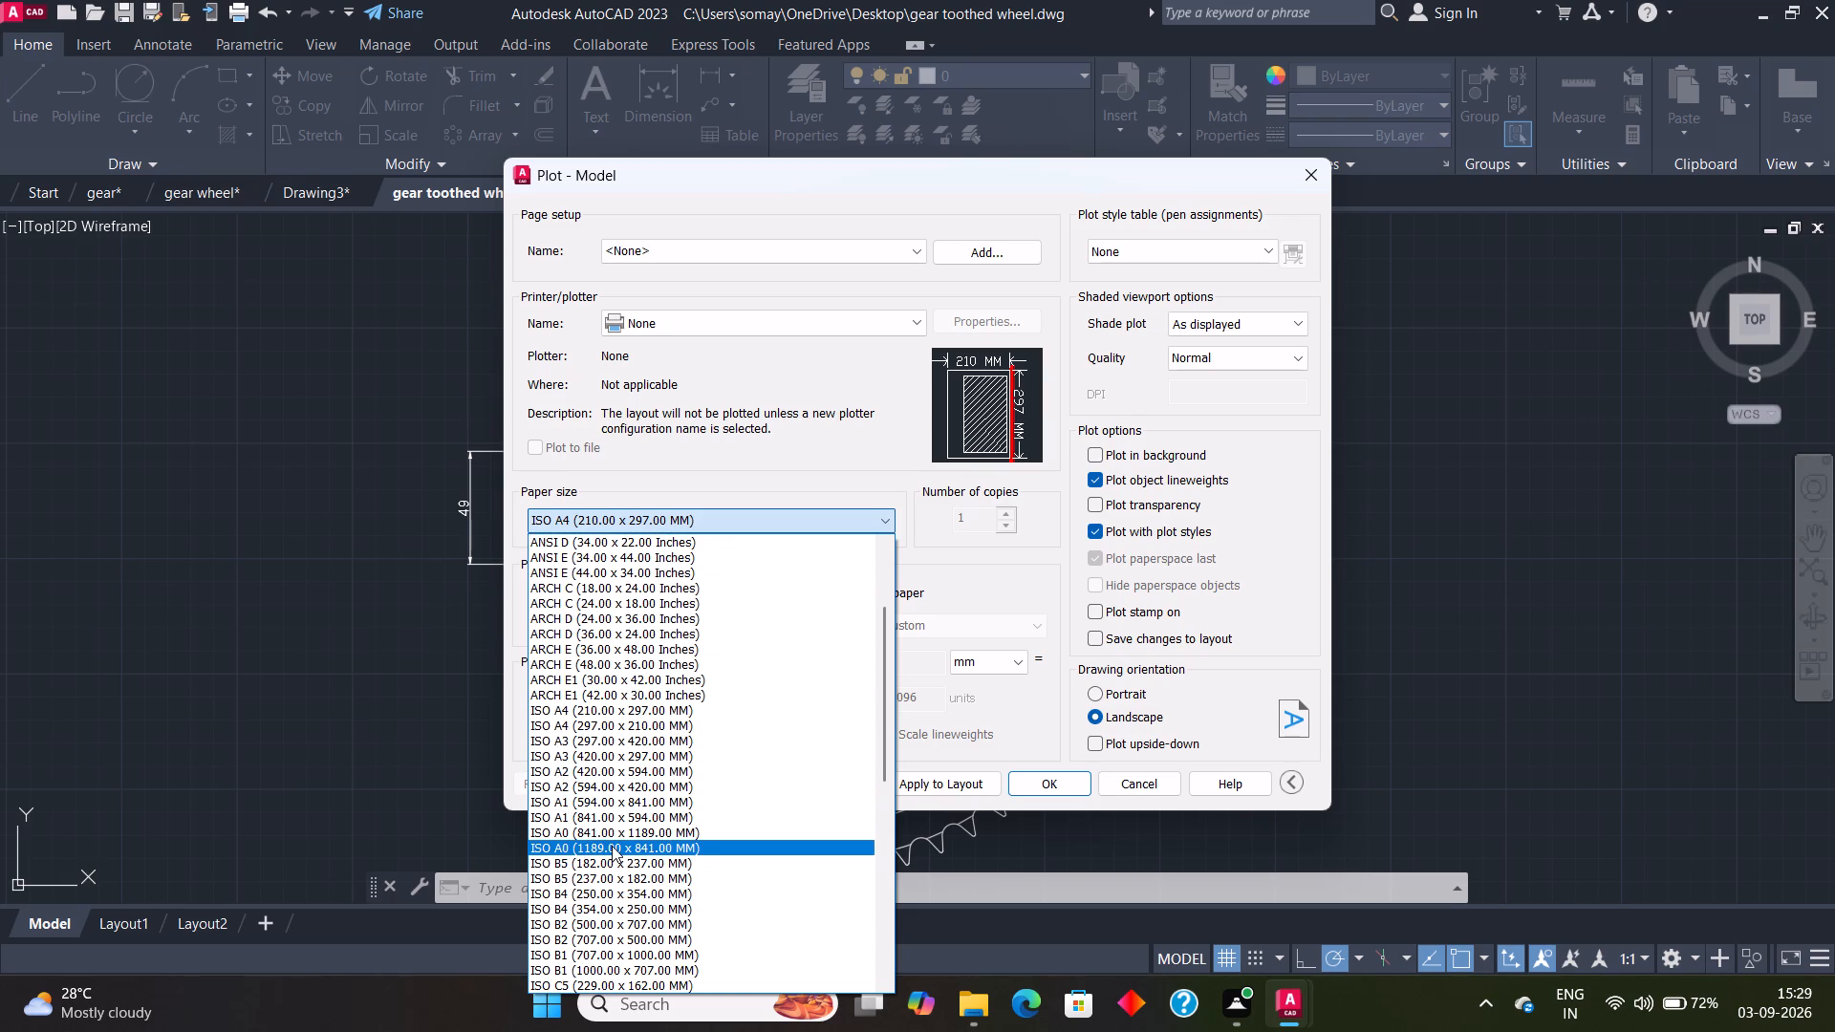
{"action": "left_click", "coordinate": [679, 728]}
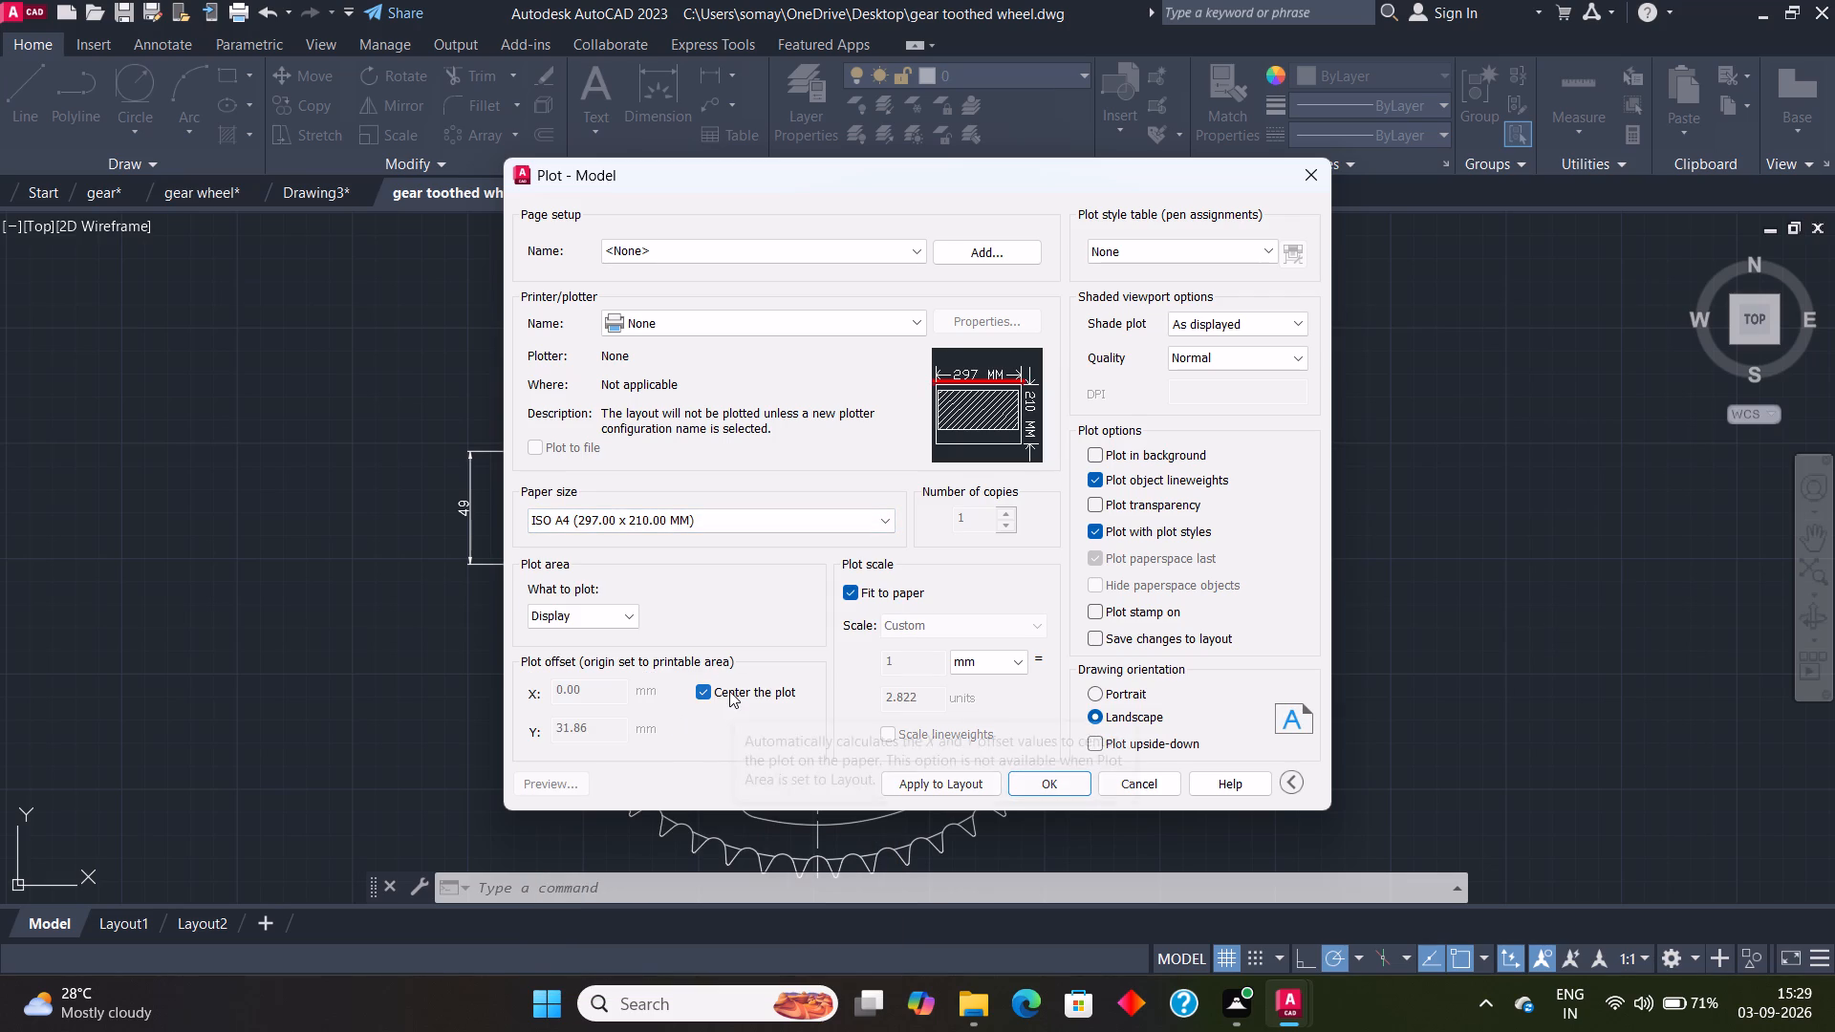
Set the plot area to a window enclosing the whole gear wheel and its dimensions.
{"action": "left_click", "coordinate": [598, 613]}
{"action": "left_click", "coordinate": [616, 678]}
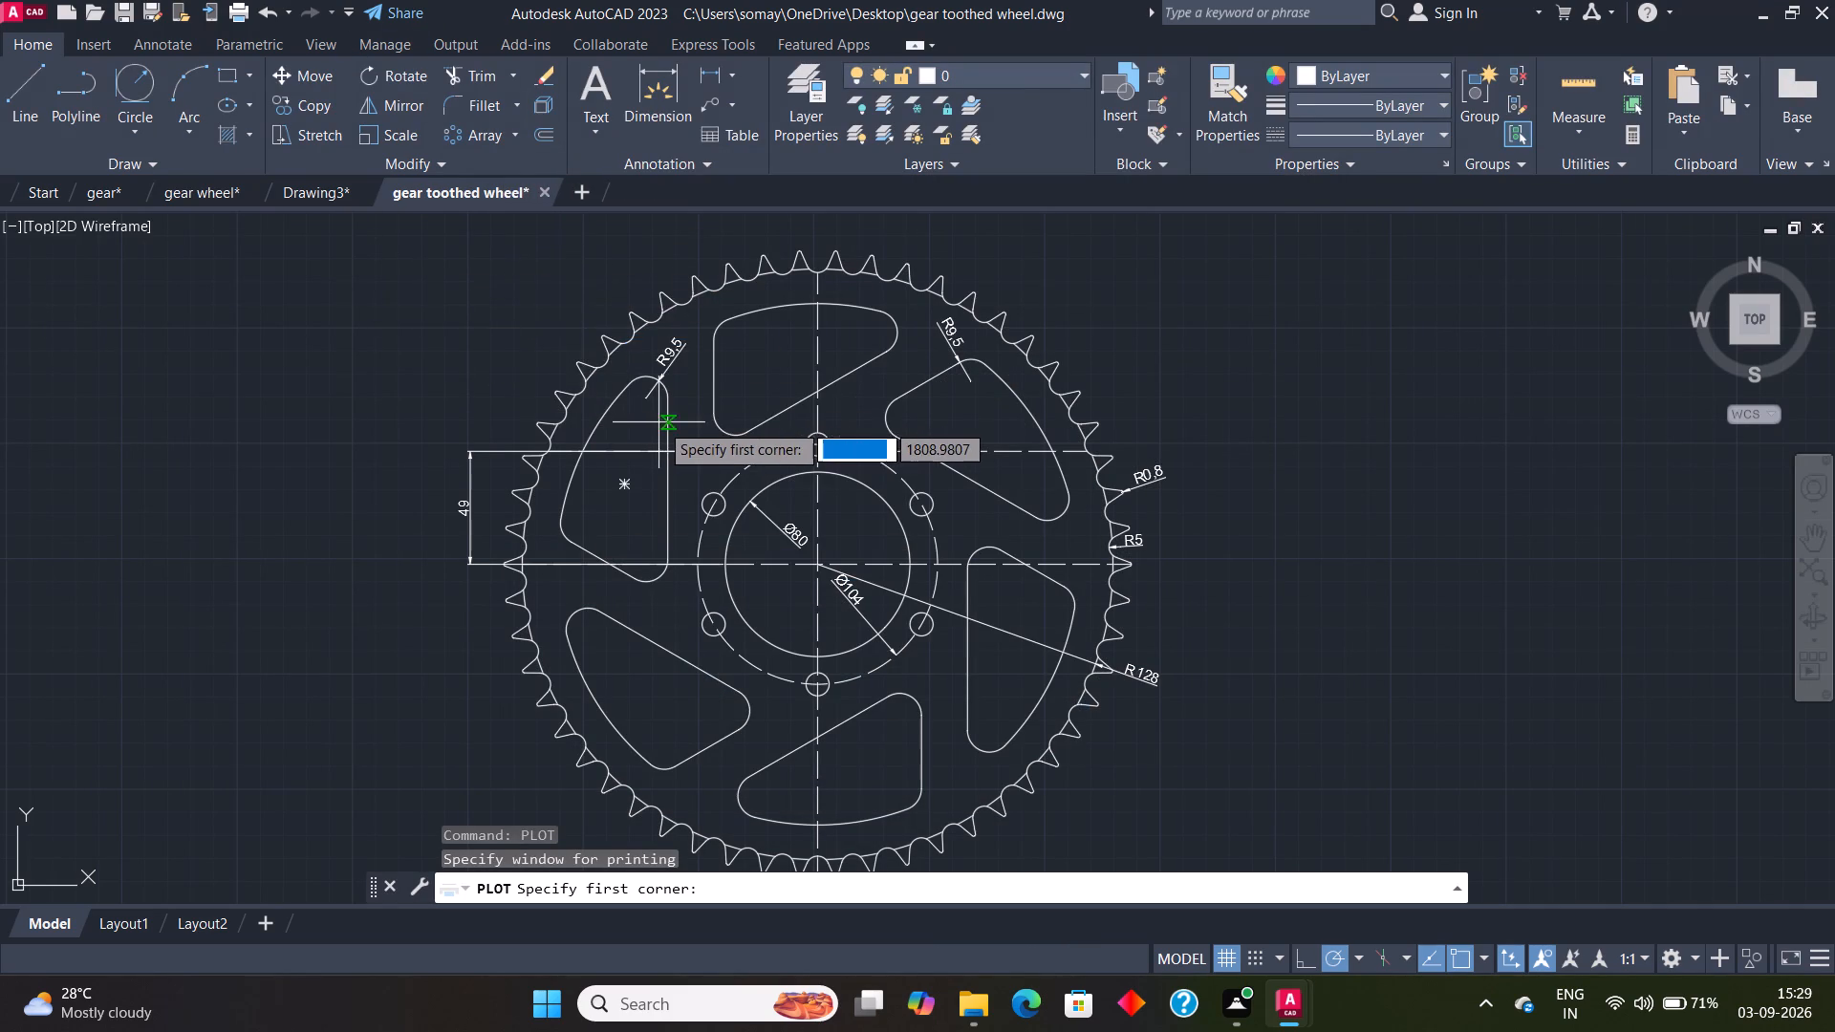
{"action": "scroll", "coordinate": [659, 422], "scroll_direction": "down", "scroll_amount": 1}
{"action": "left_click", "coordinate": [411, 307]}
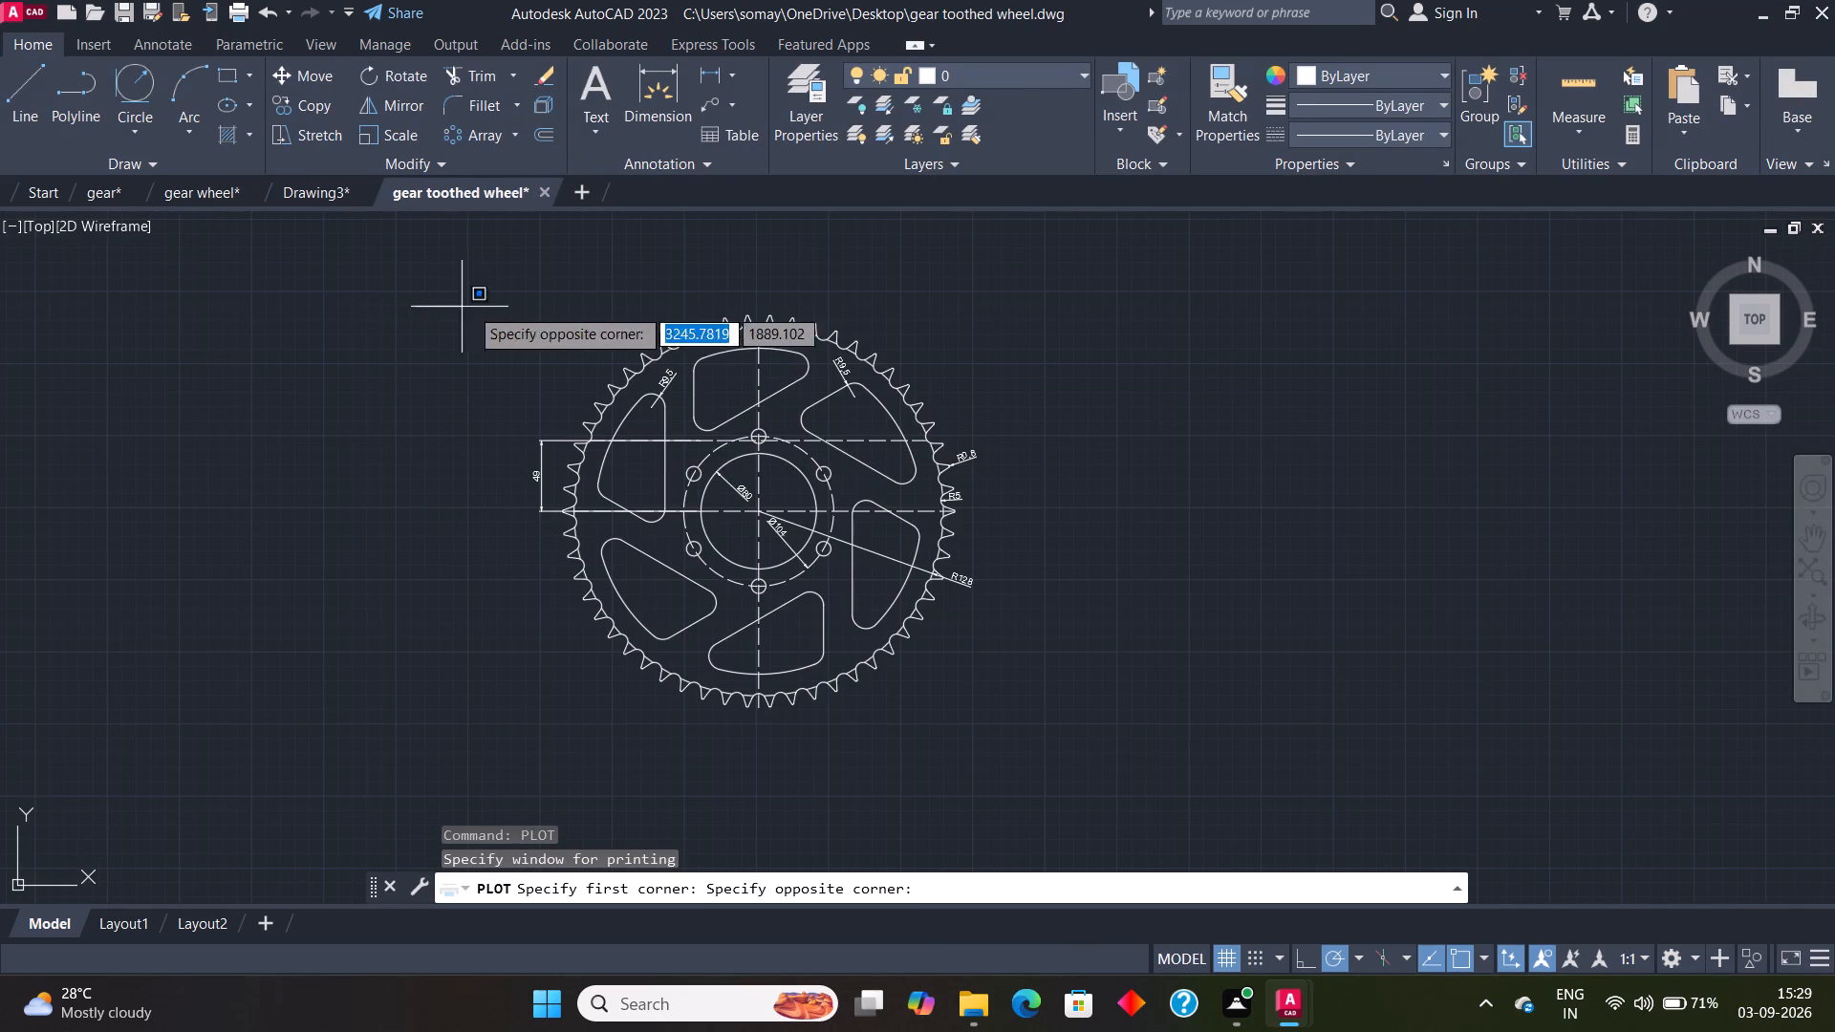
{"action": "left_click", "coordinate": [1080, 731]}
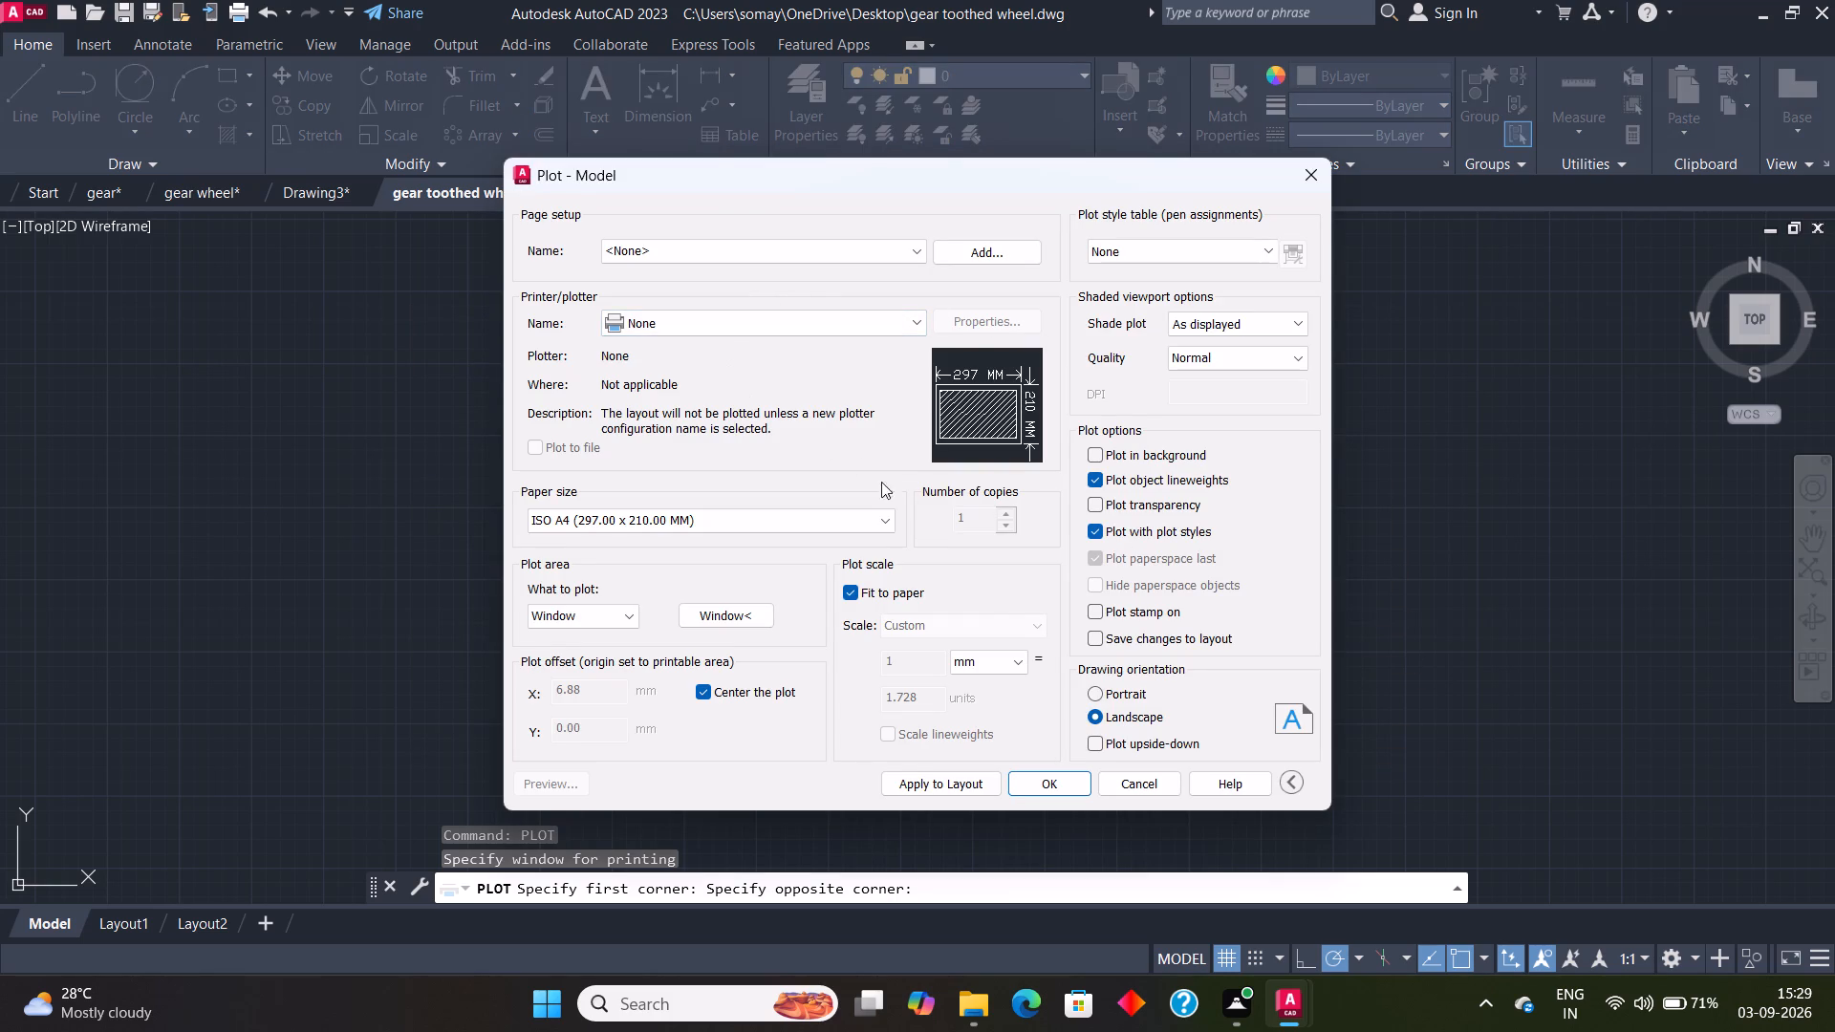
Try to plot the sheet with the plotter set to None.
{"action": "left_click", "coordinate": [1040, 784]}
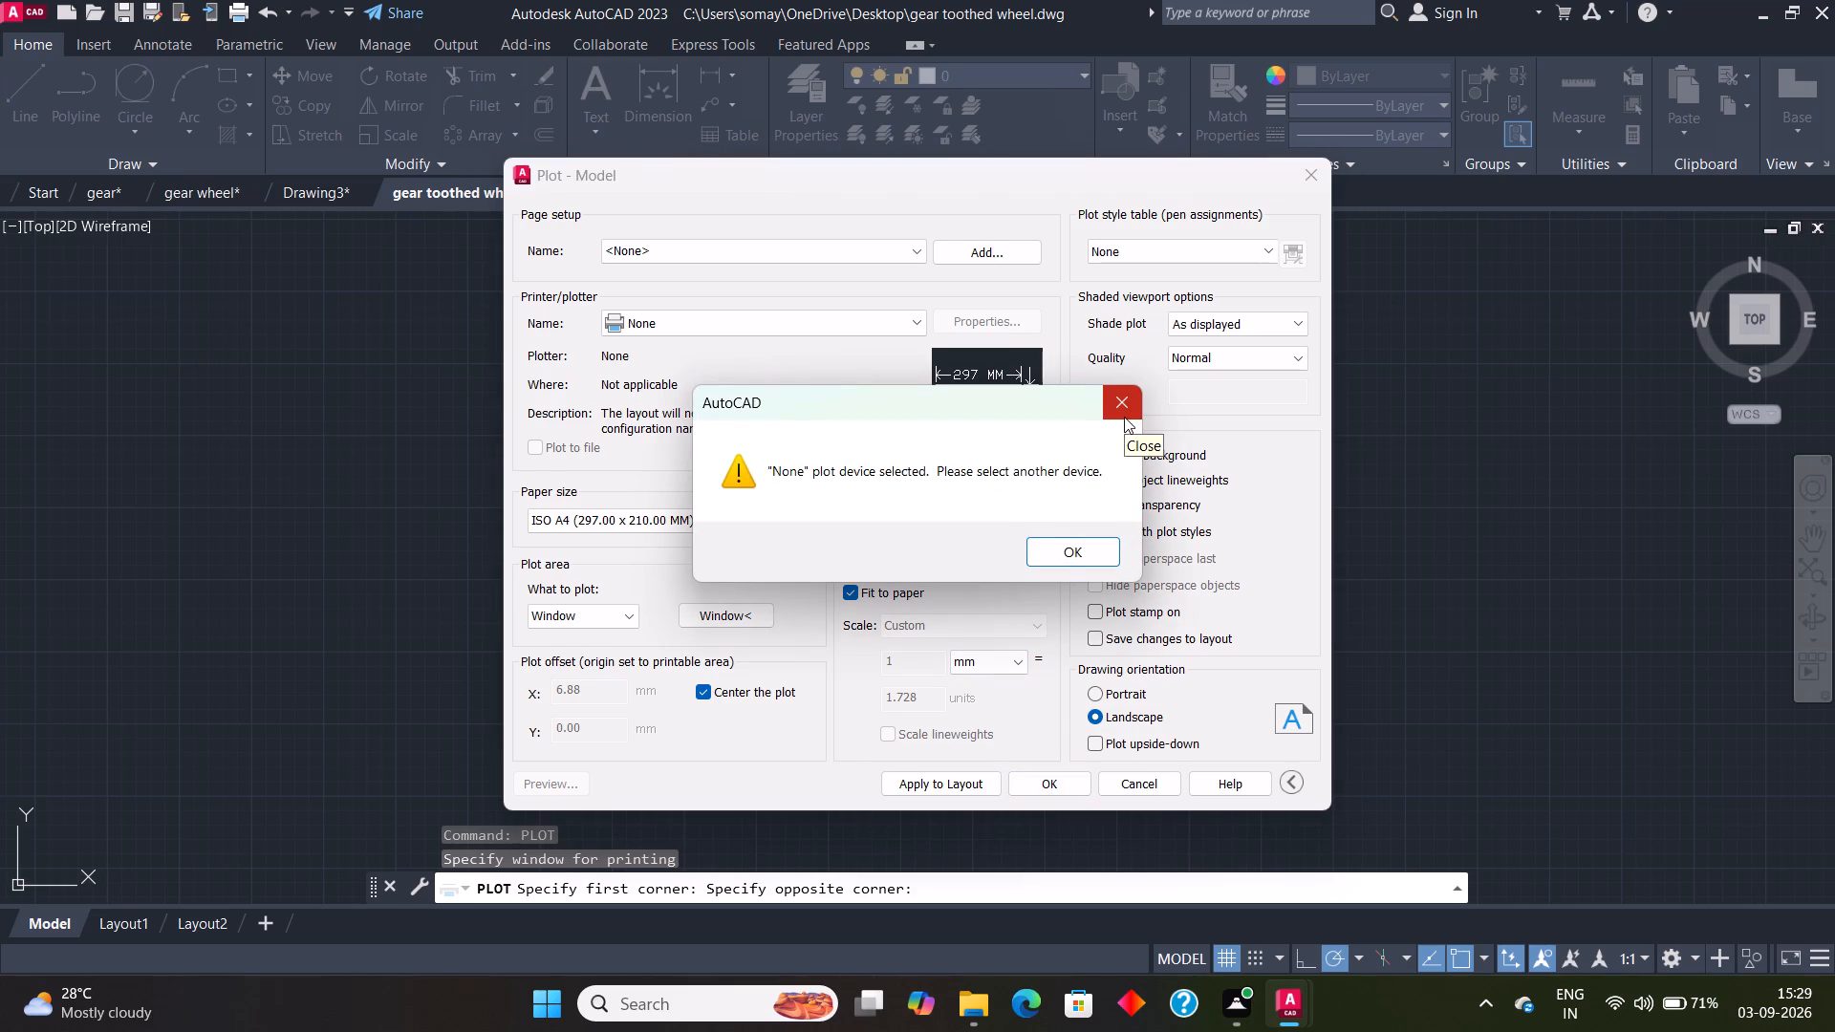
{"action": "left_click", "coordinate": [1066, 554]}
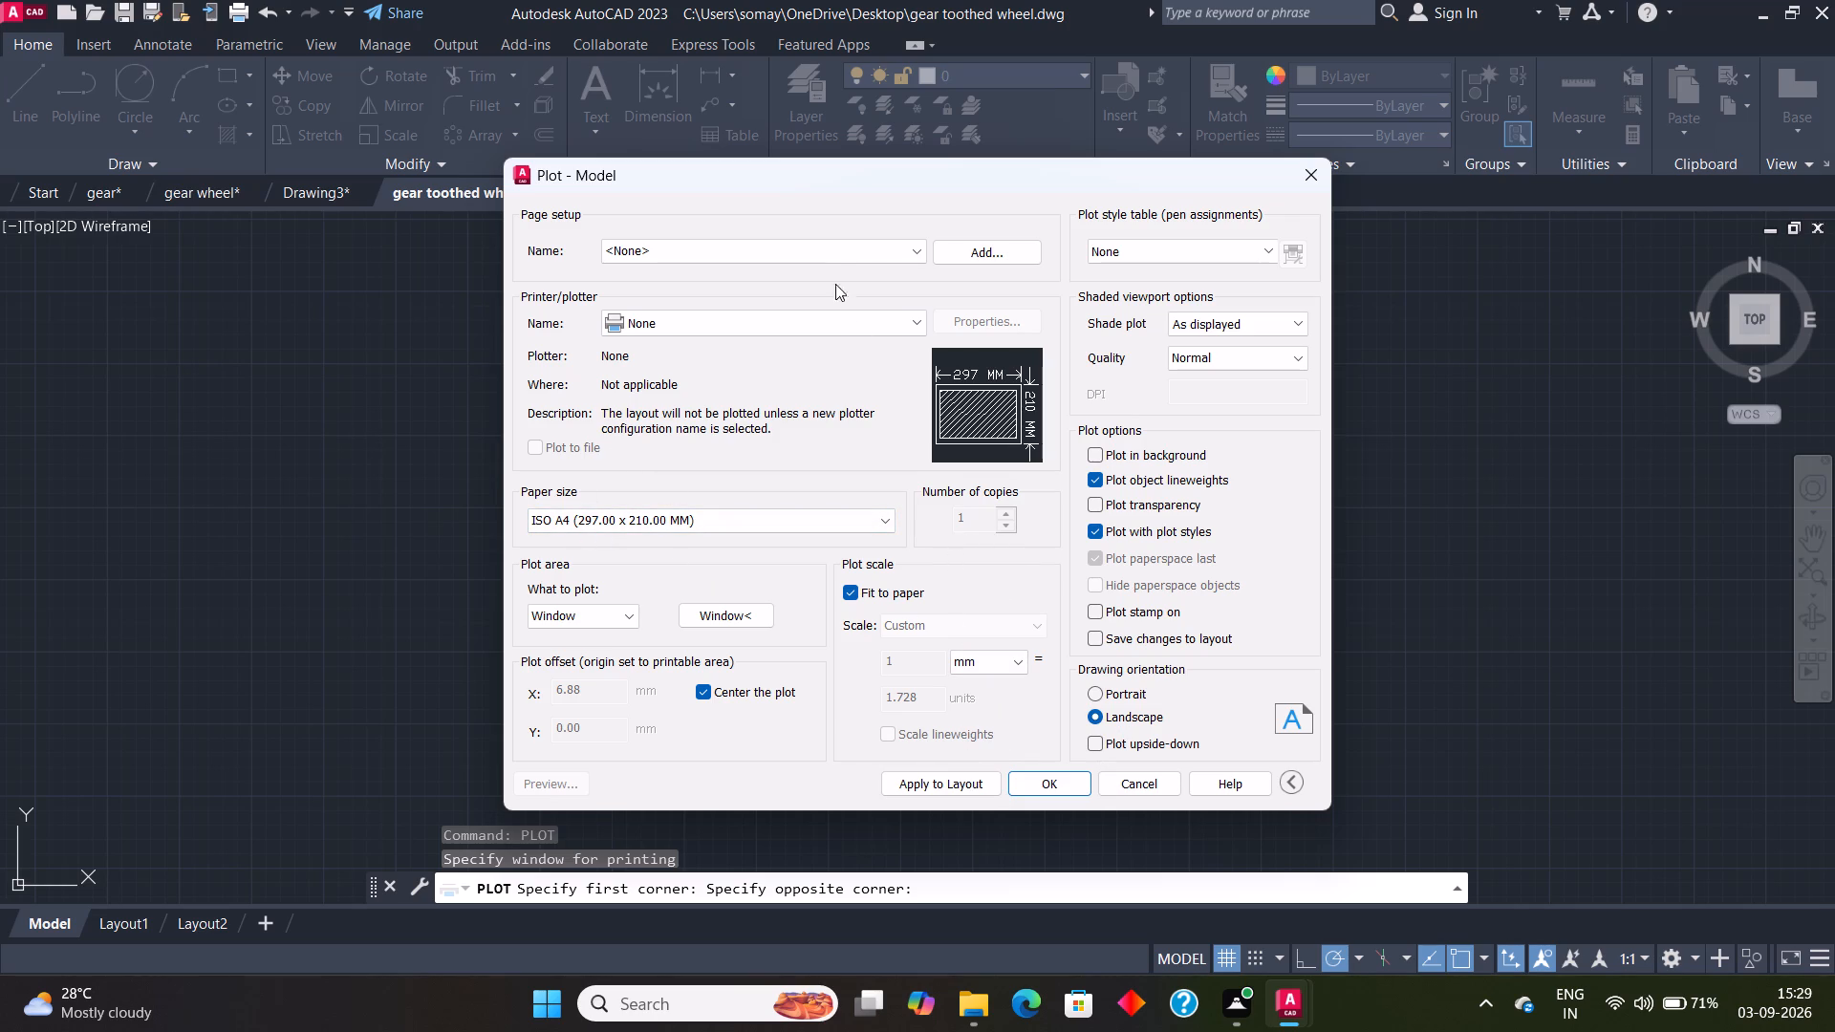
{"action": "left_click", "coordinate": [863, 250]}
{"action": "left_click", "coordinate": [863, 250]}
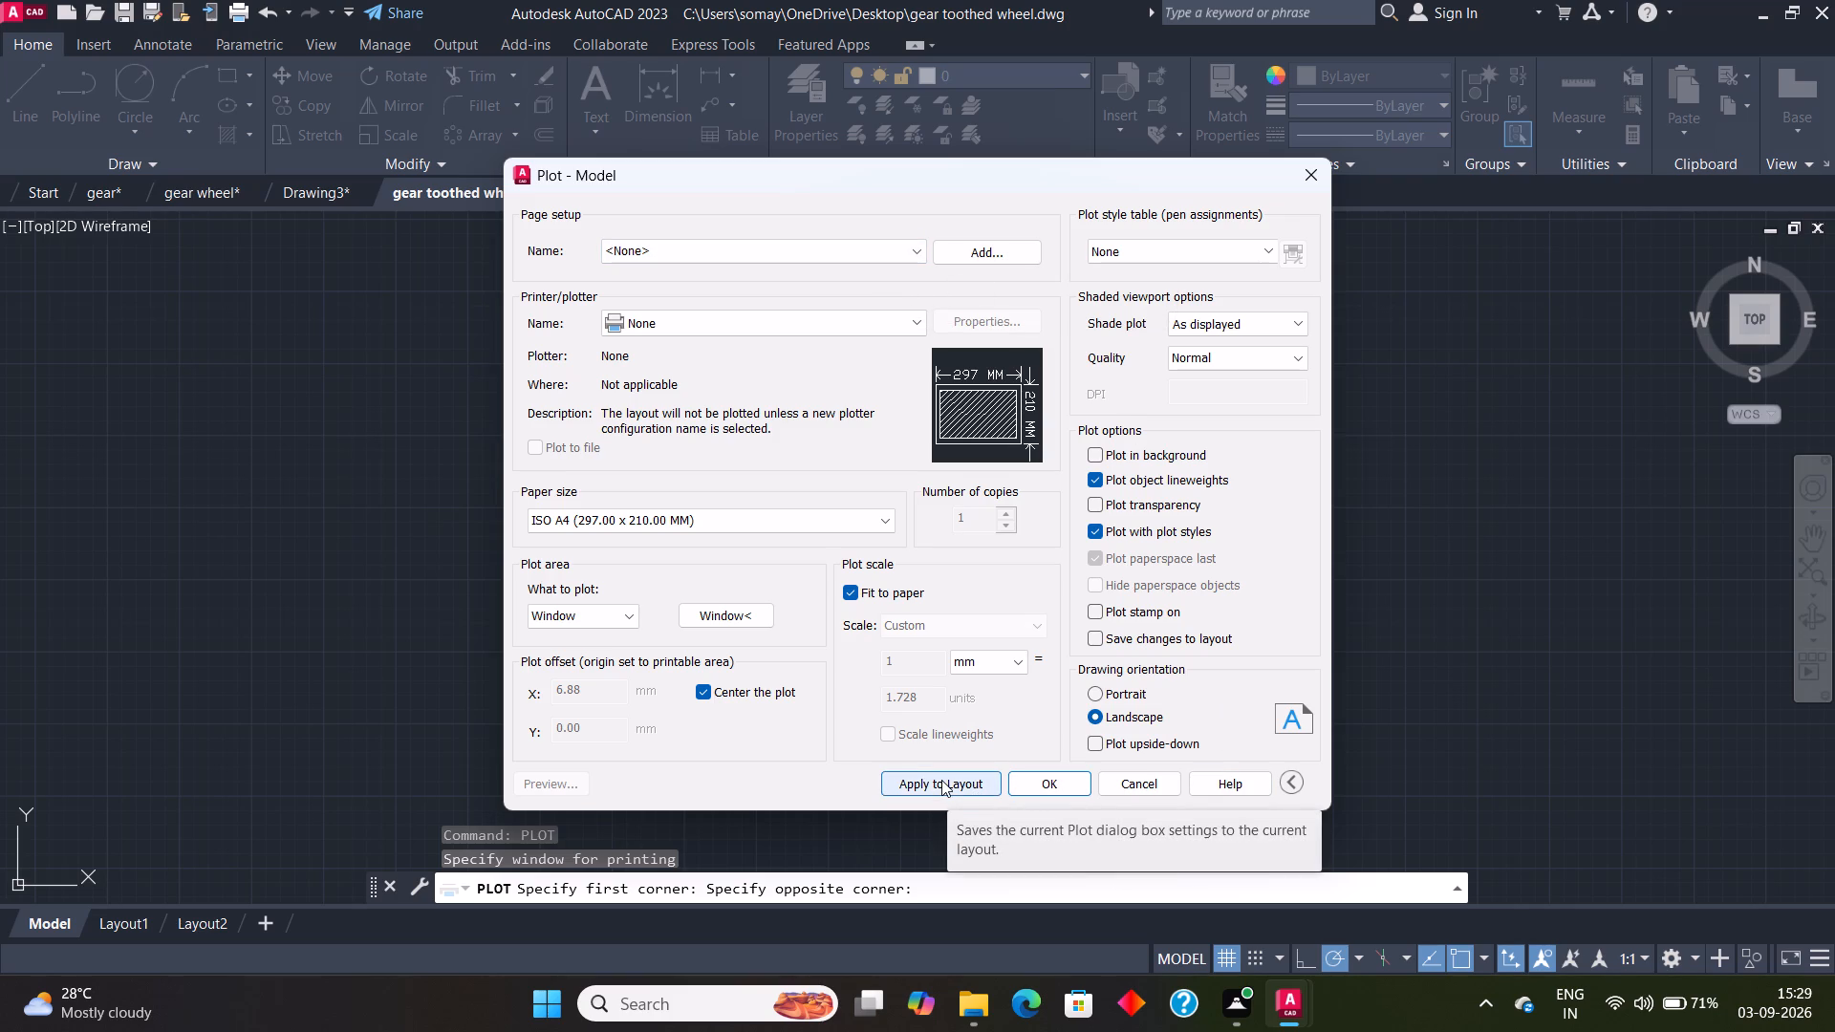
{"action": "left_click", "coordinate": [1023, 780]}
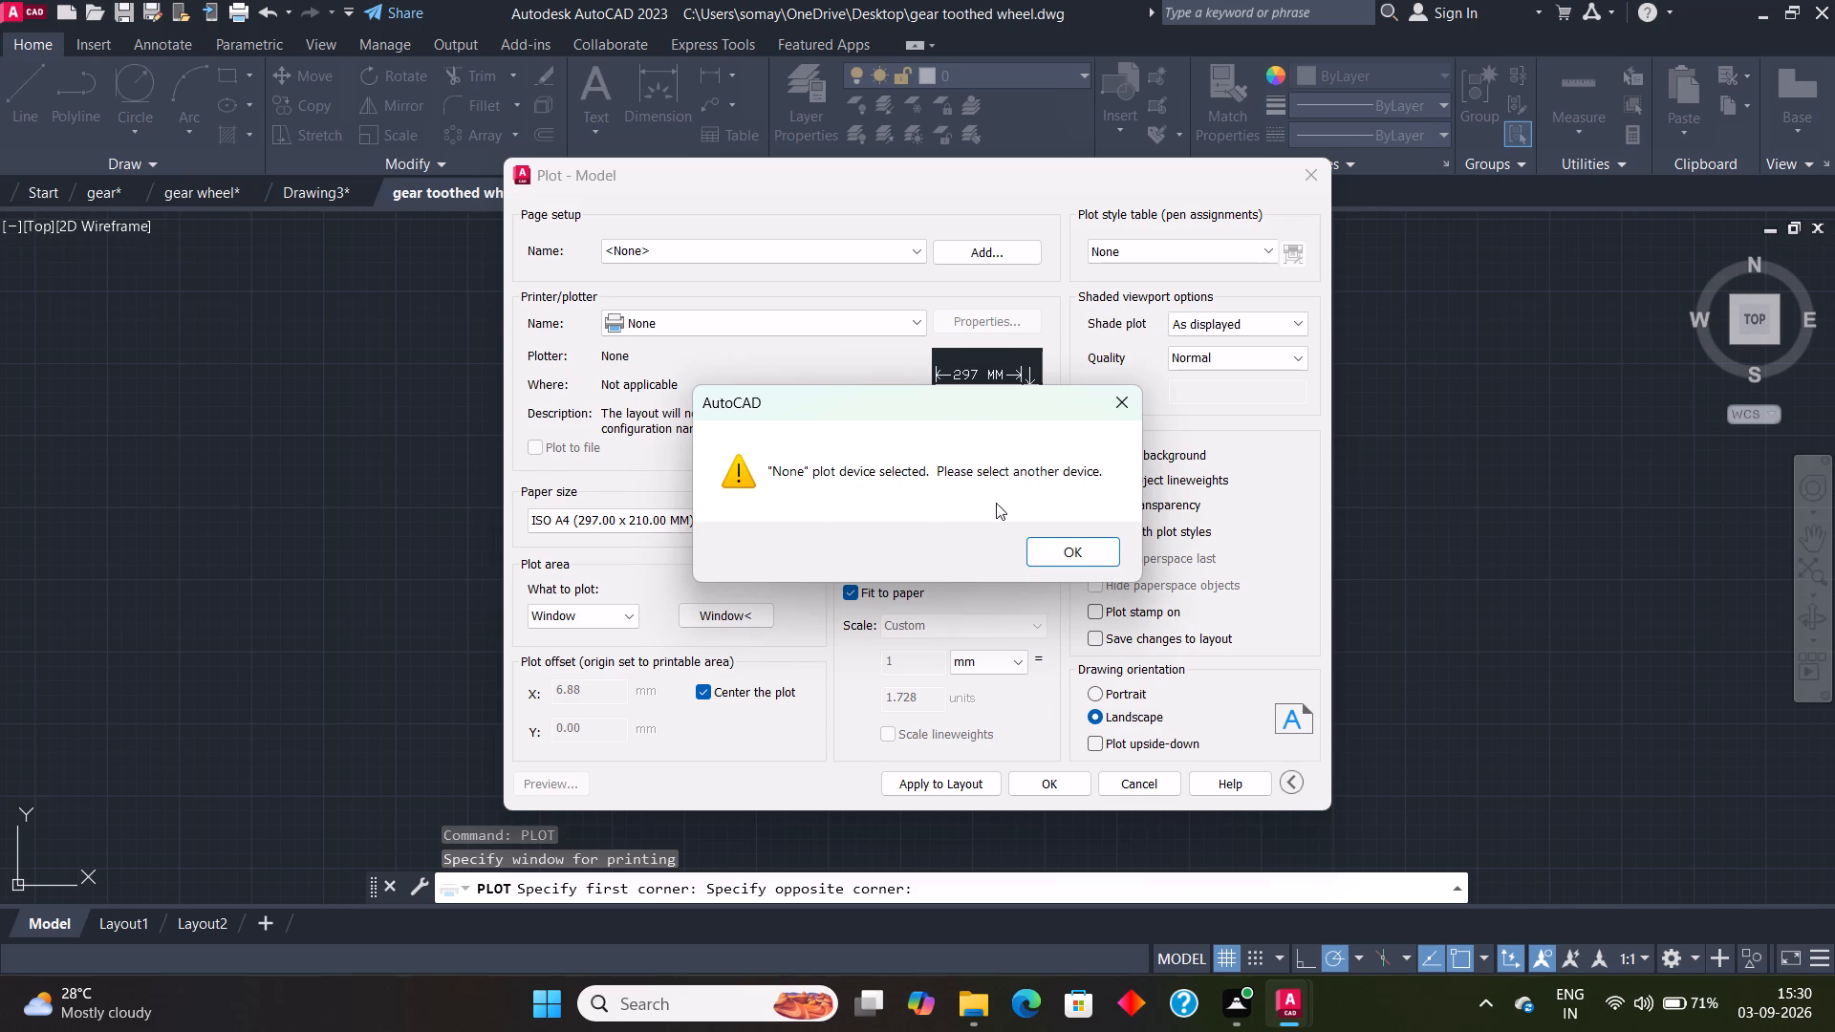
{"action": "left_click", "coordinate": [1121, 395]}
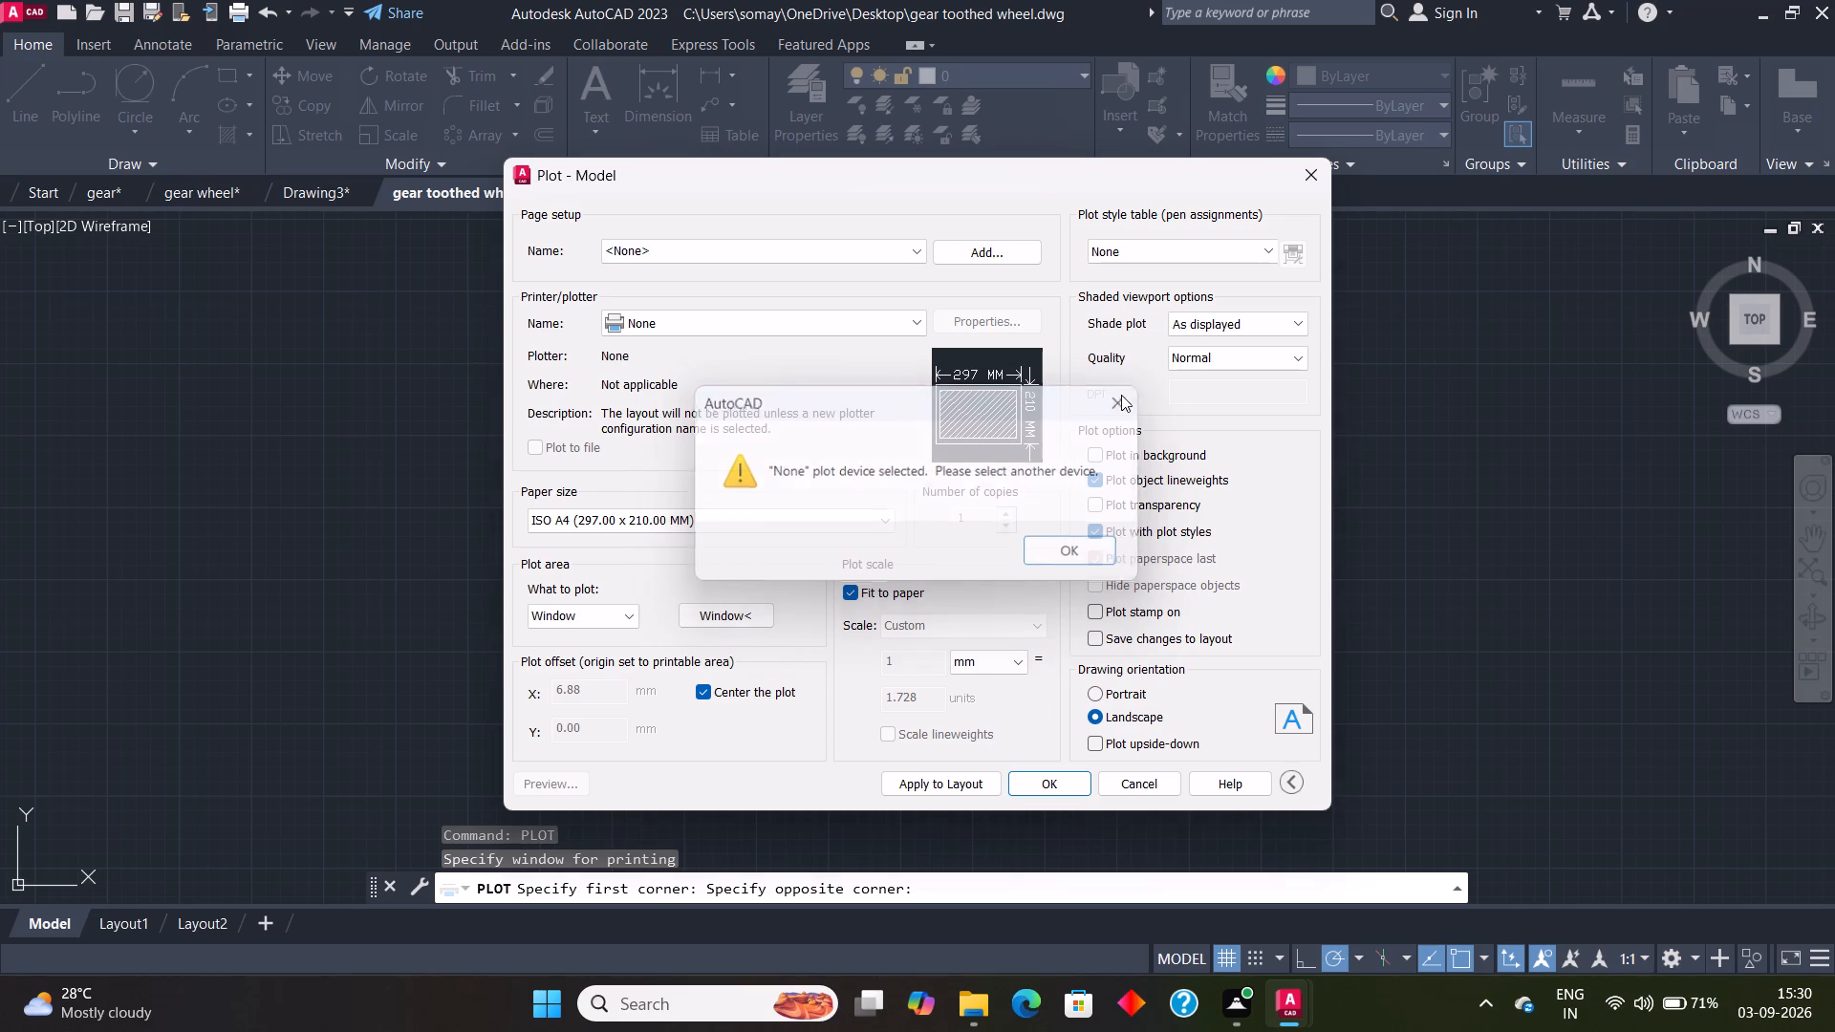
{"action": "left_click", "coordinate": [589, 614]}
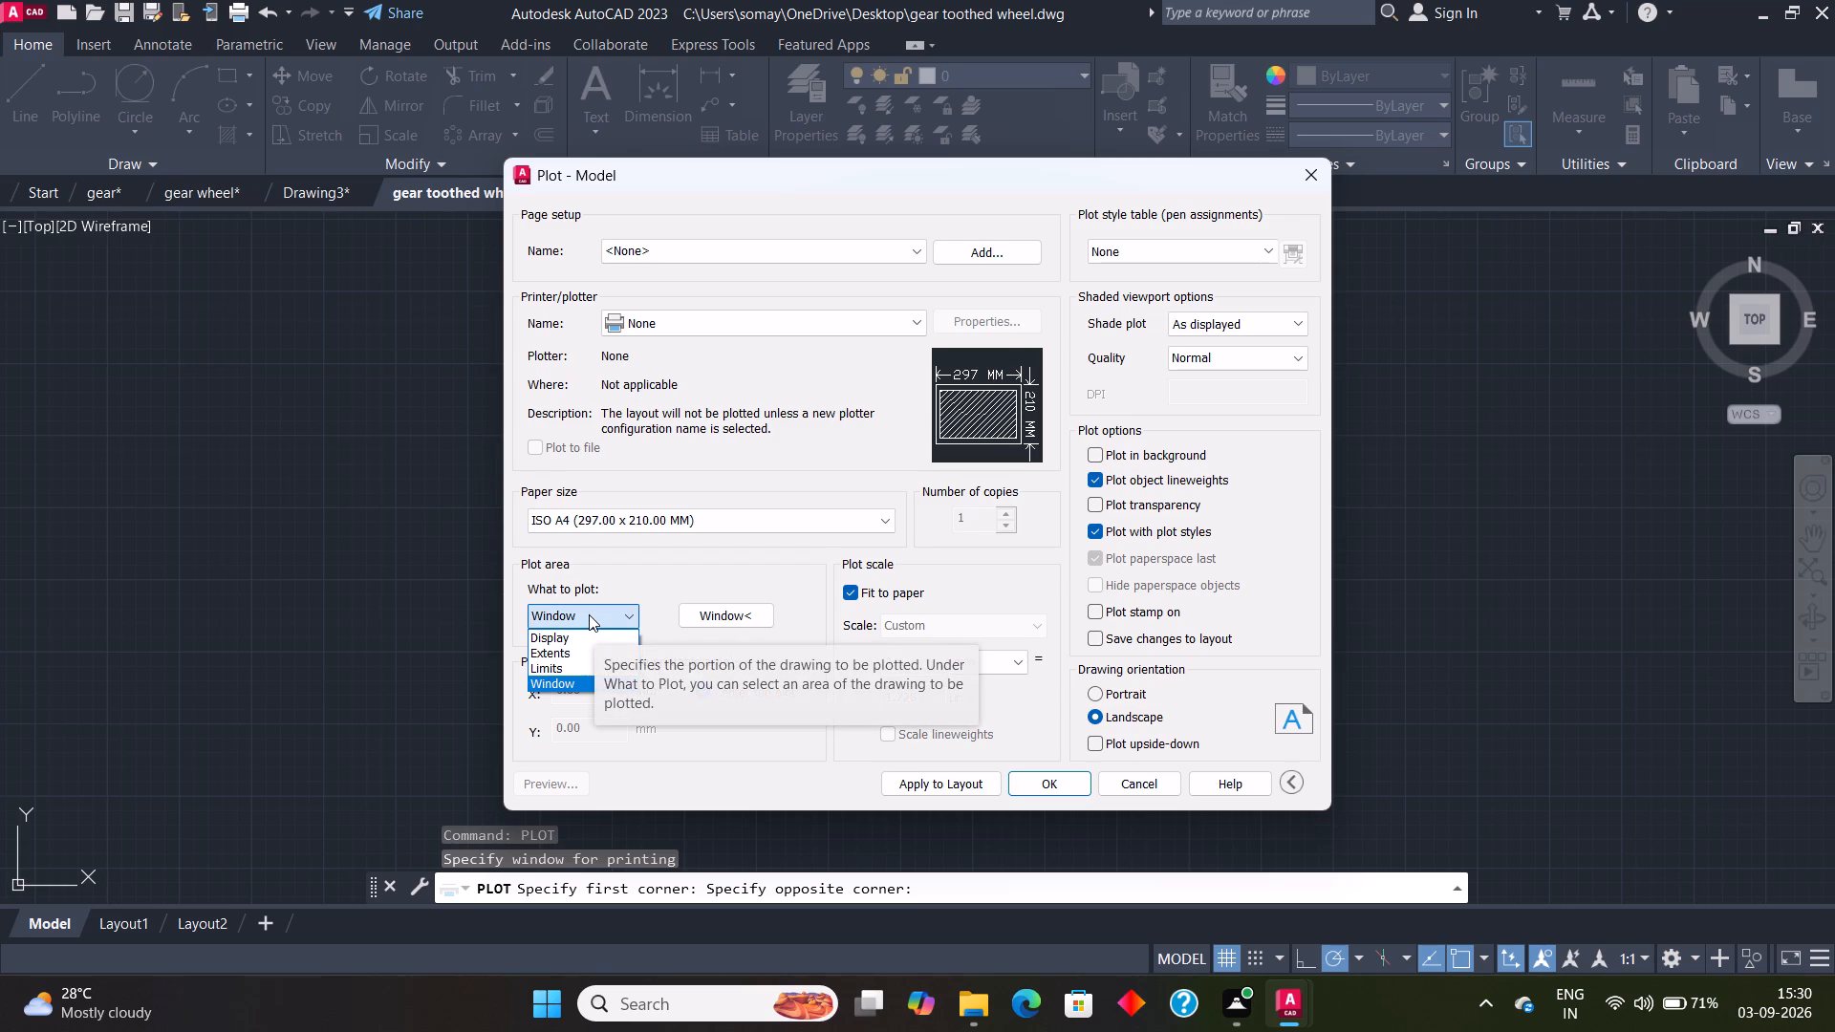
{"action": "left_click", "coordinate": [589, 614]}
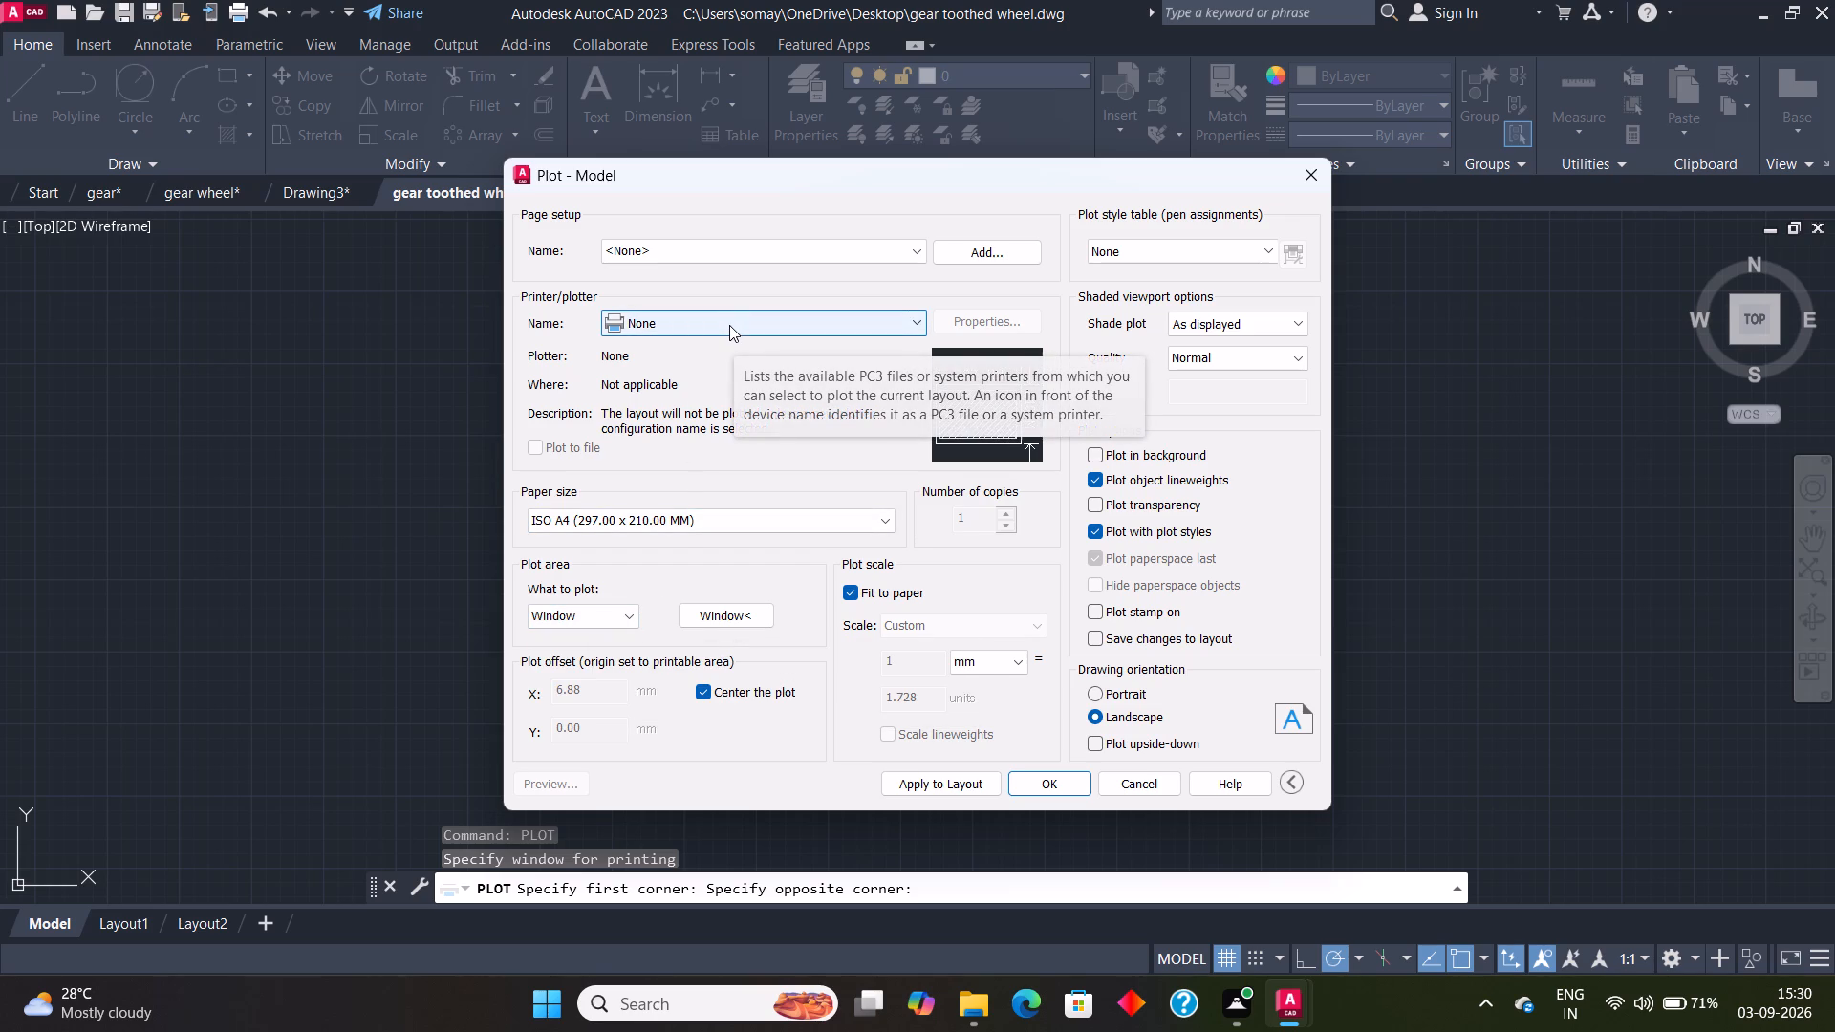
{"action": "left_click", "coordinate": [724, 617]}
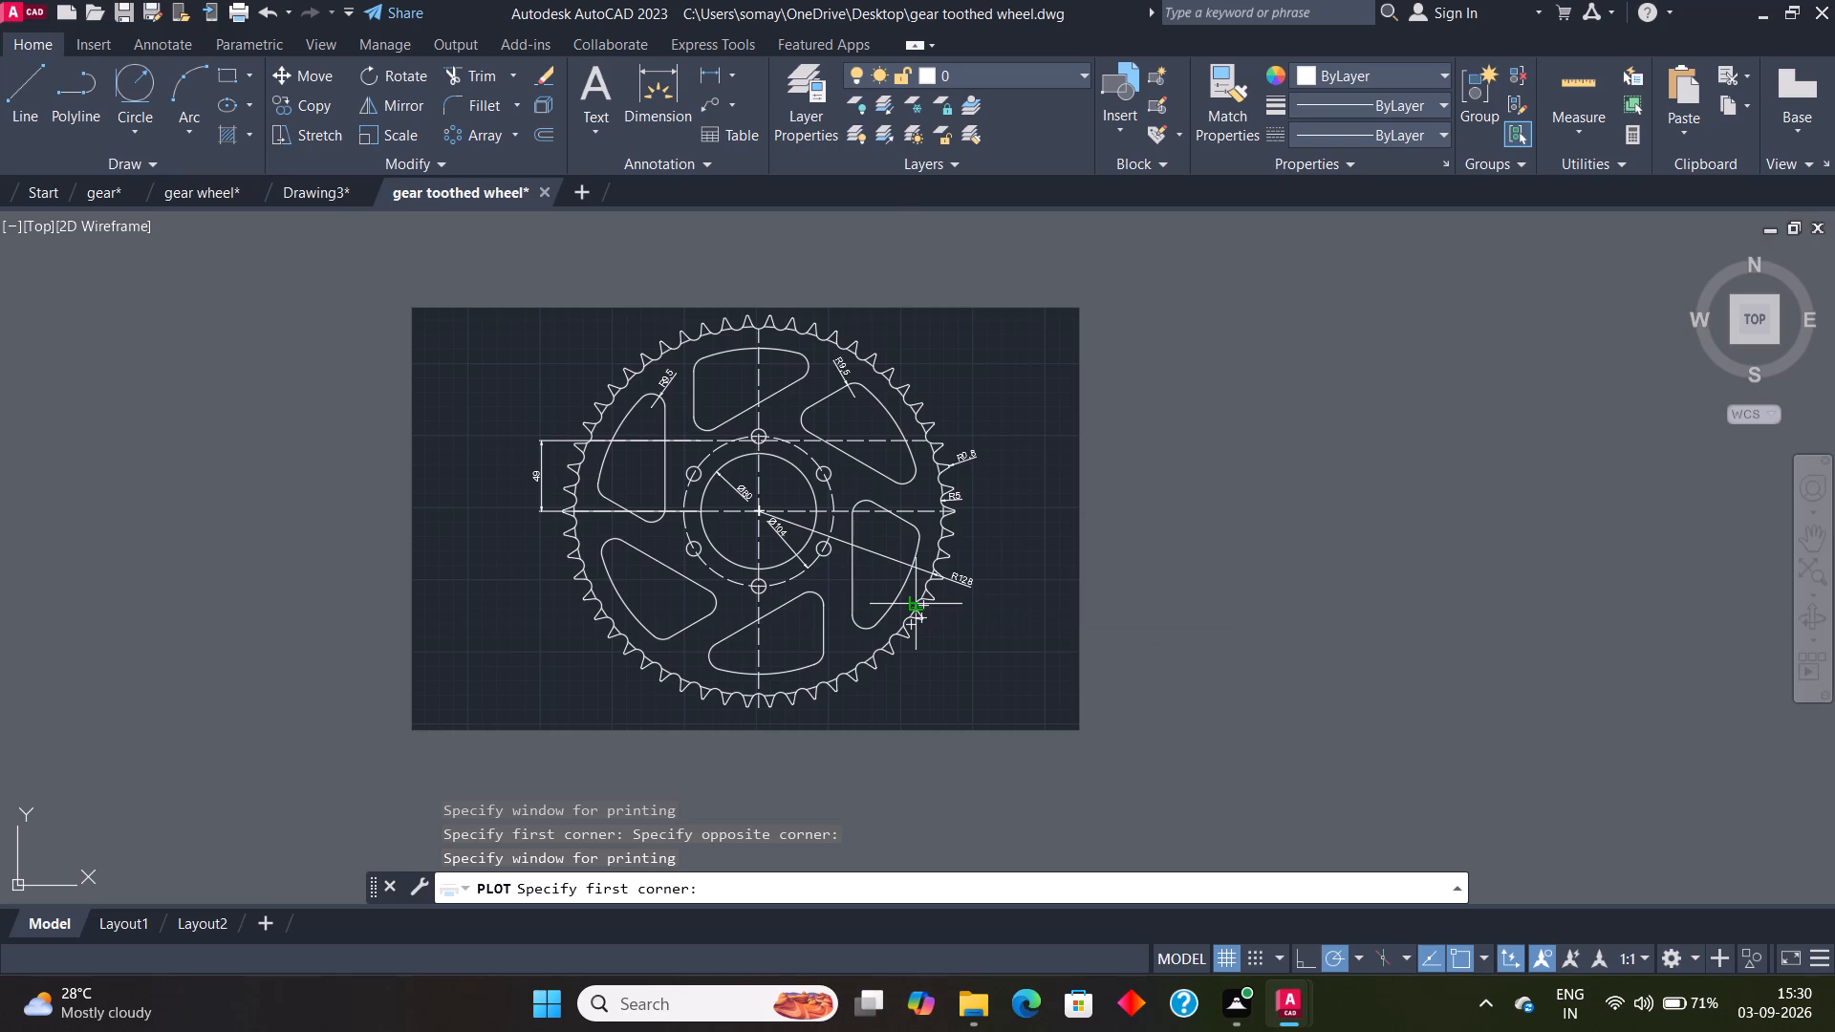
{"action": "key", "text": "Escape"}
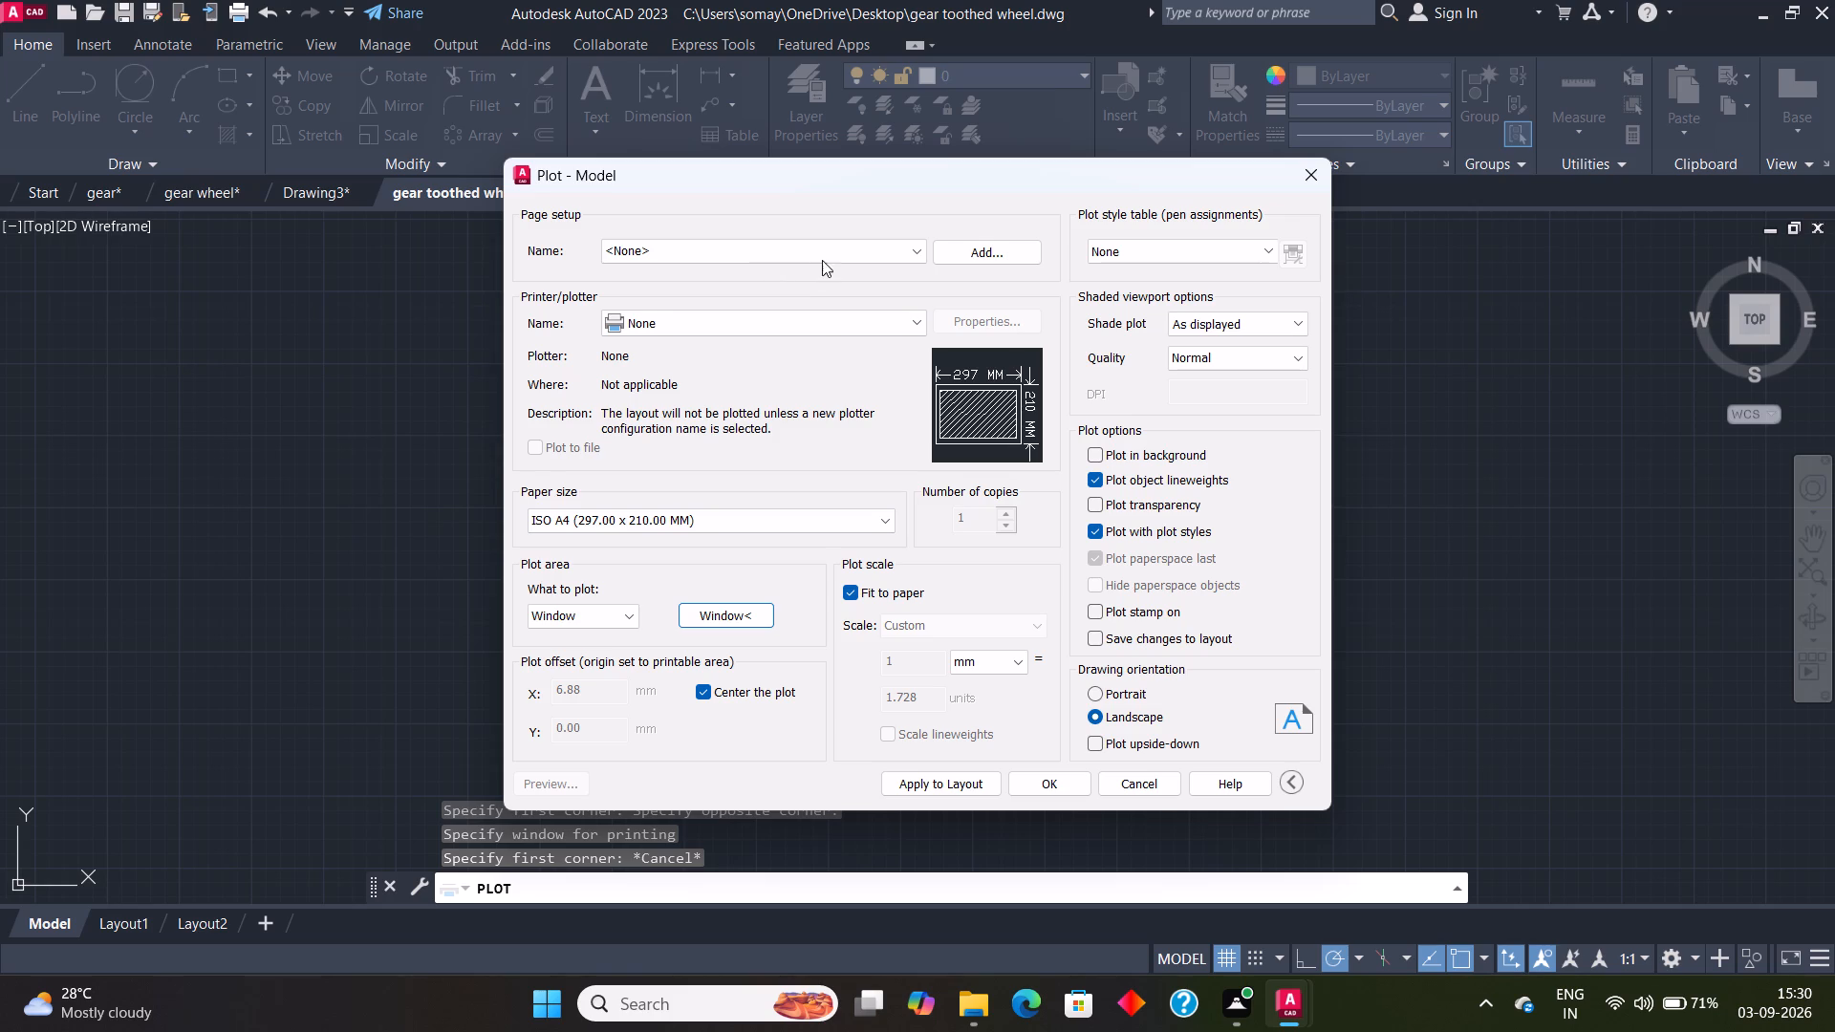
Plot the sheet with DWG To PDF.pc3, saving it on the Desktop as gear toothed wheel-Model.pdf.
{"action": "left_click", "coordinate": [851, 320]}
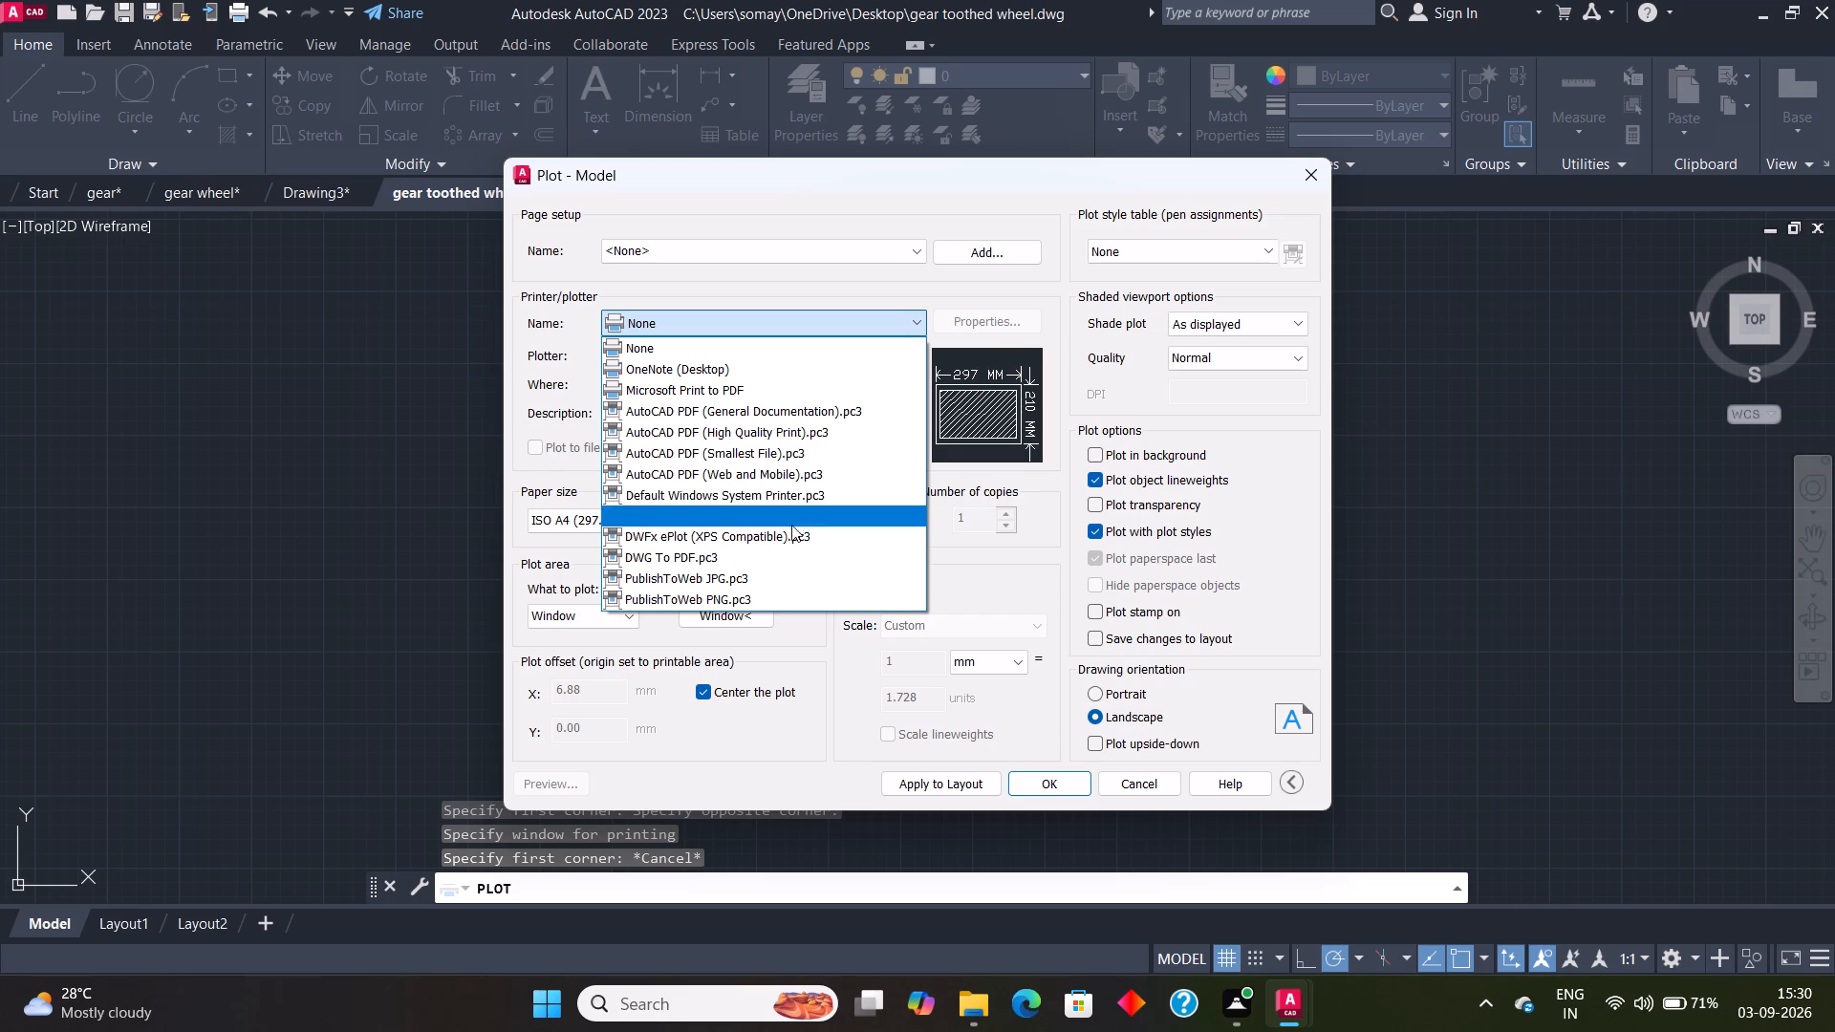
{"action": "left_click", "coordinate": [738, 561]}
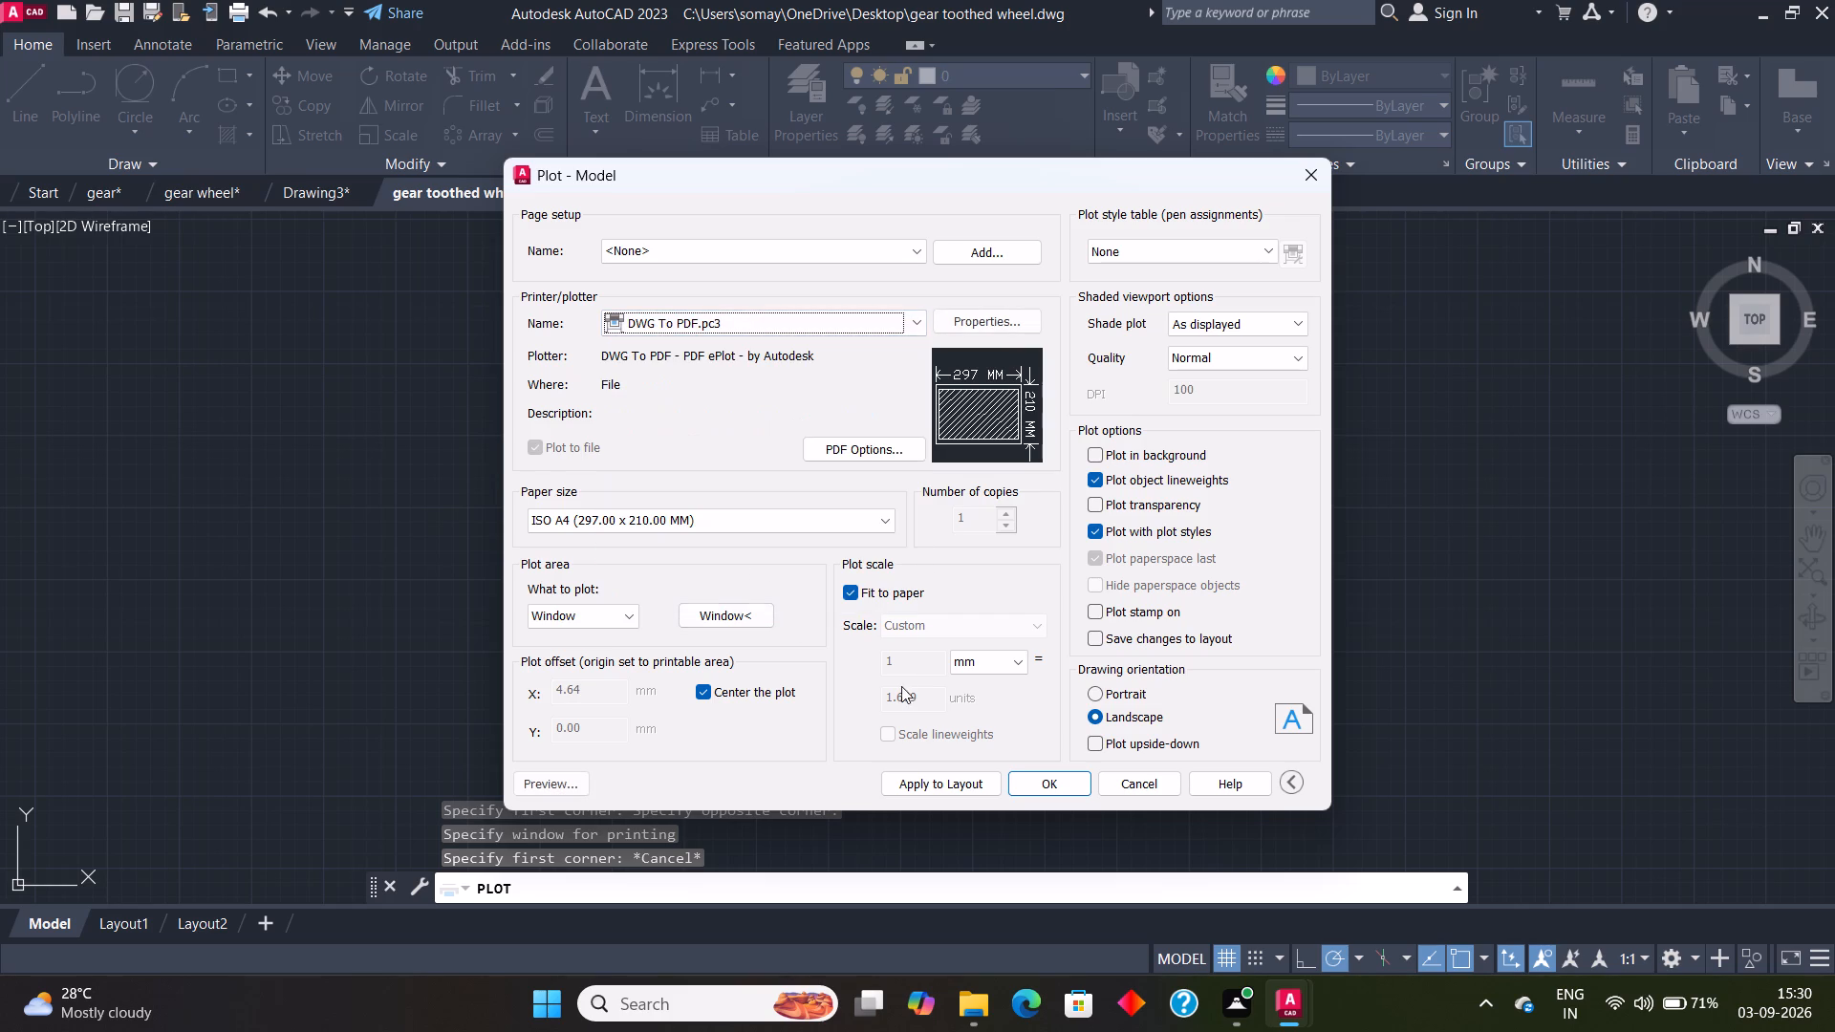
{"action": "left_click", "coordinate": [1063, 781]}
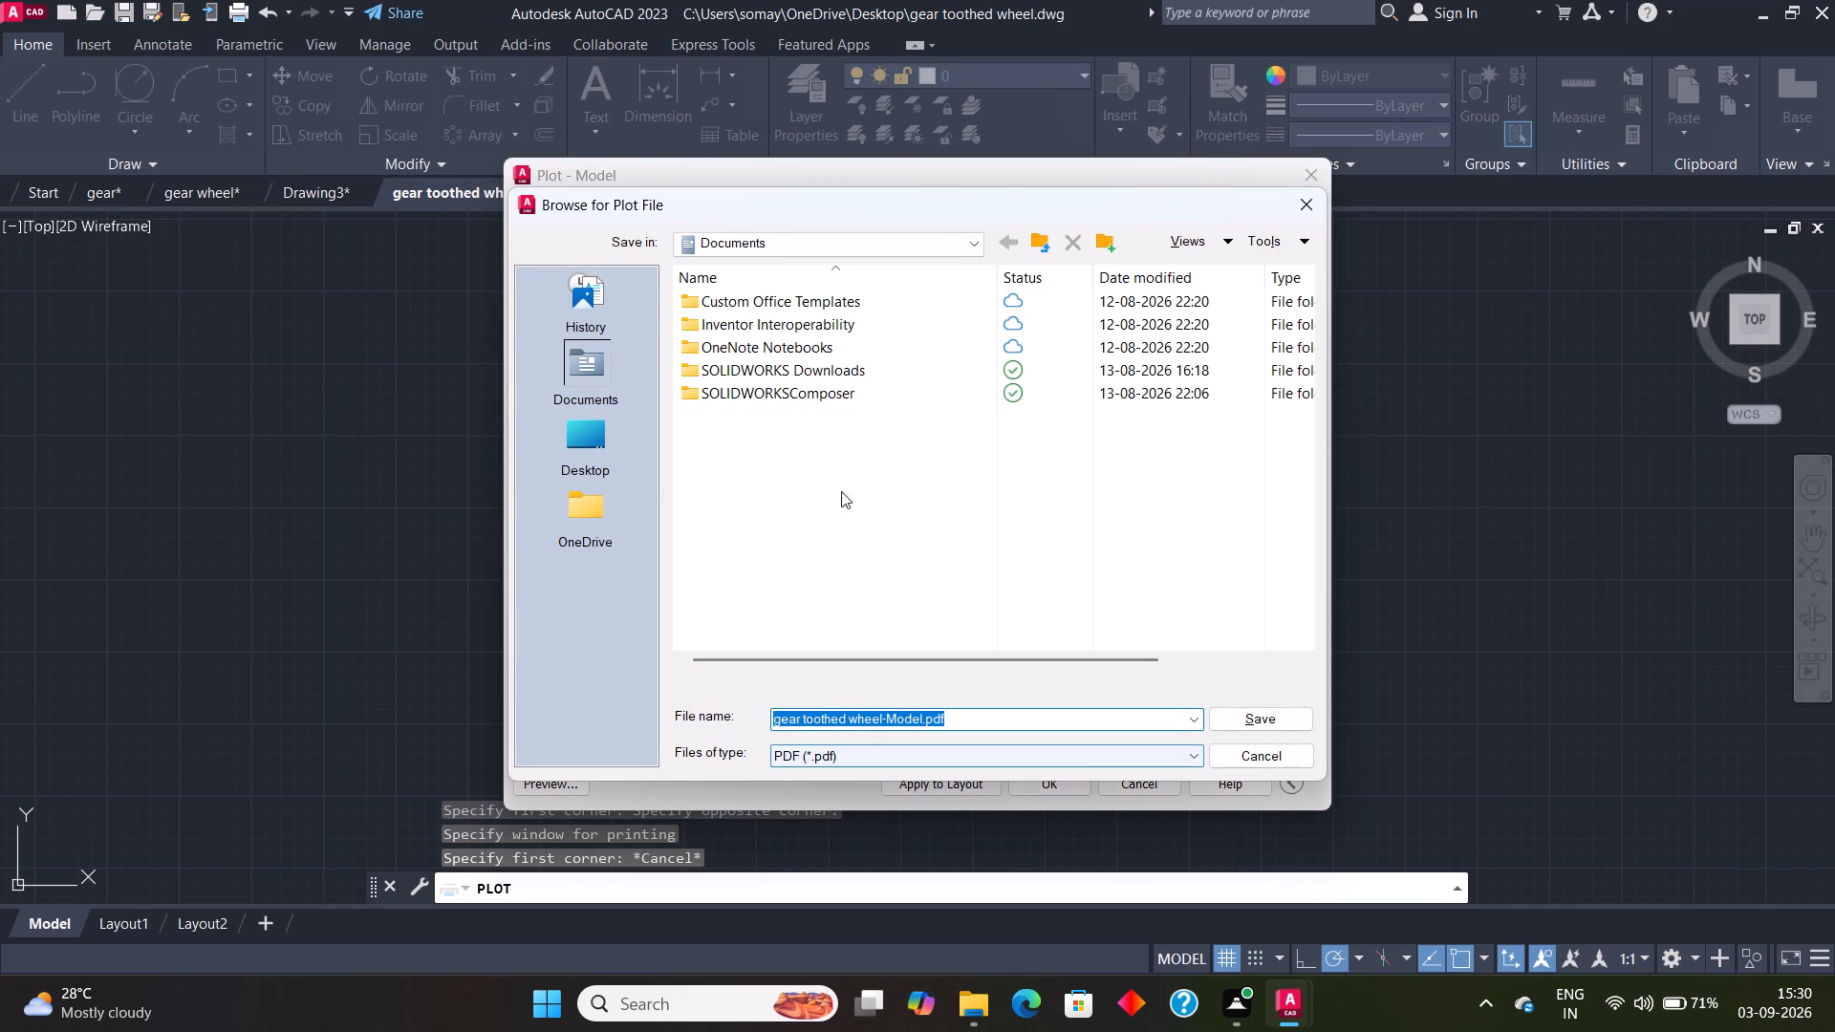
{"action": "left_click", "coordinate": [563, 437]}
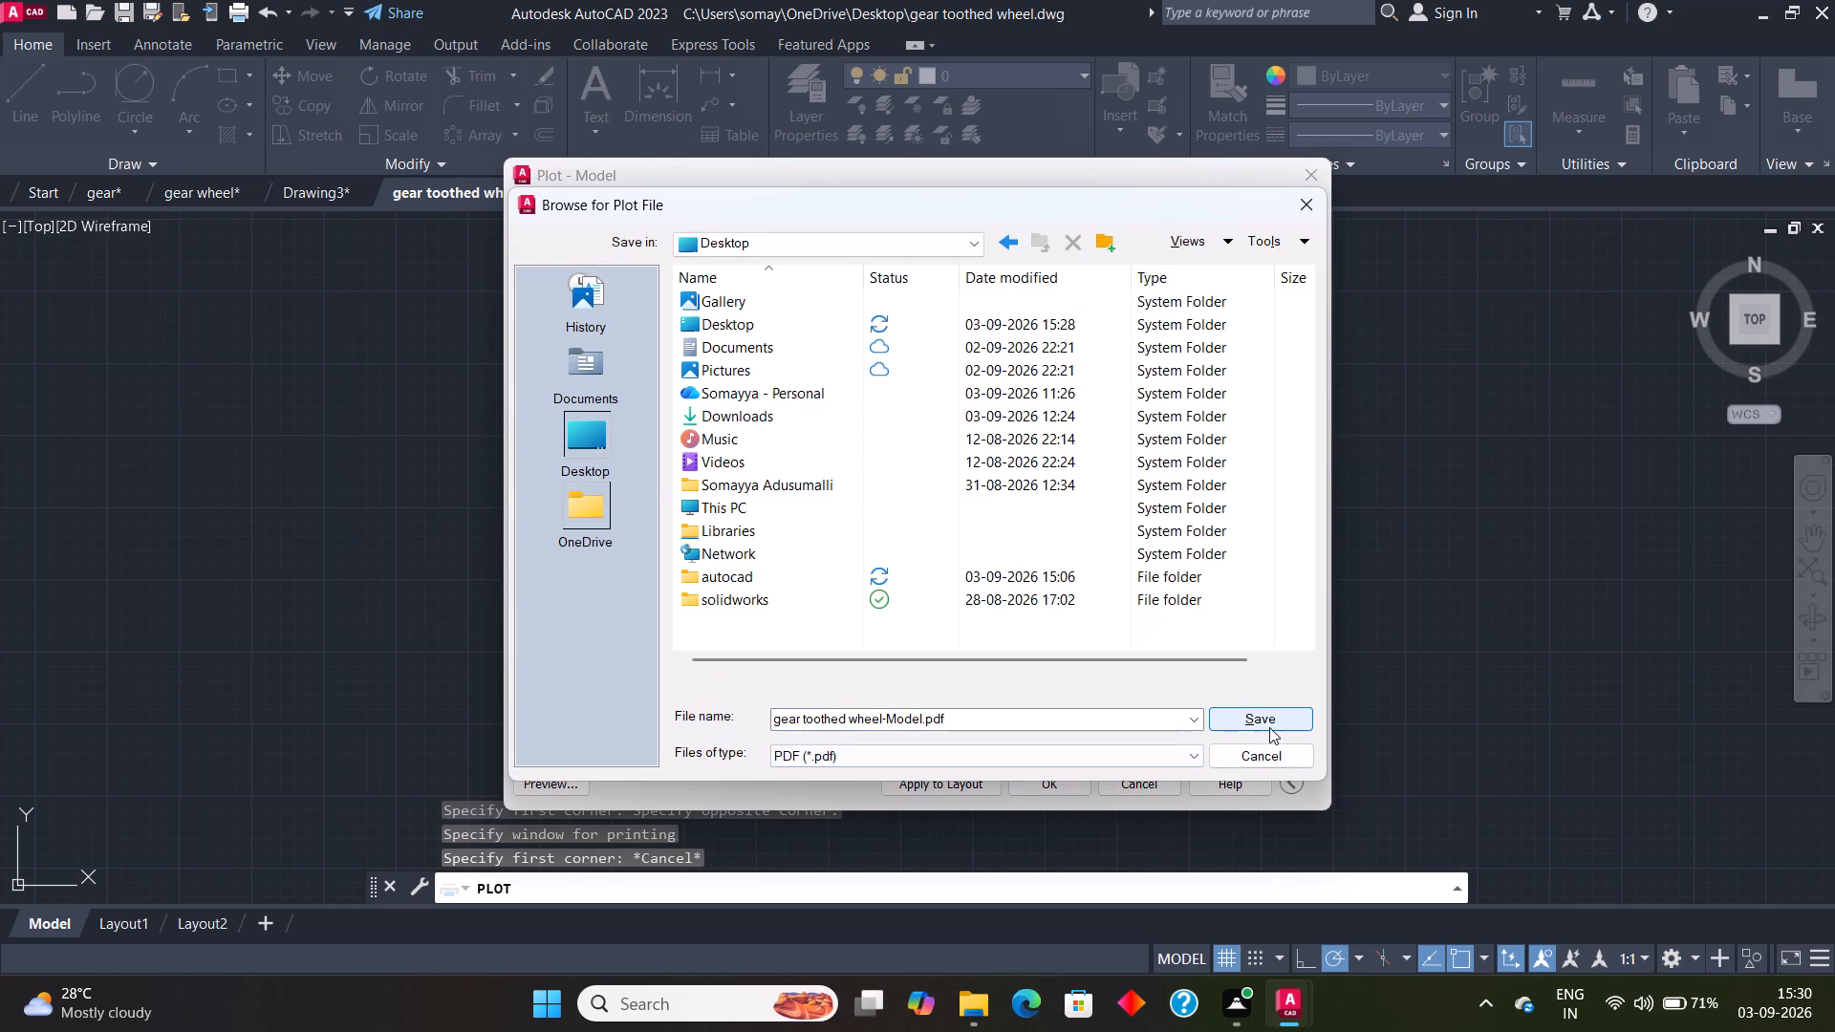
{"action": "left_click", "coordinate": [1270, 723]}
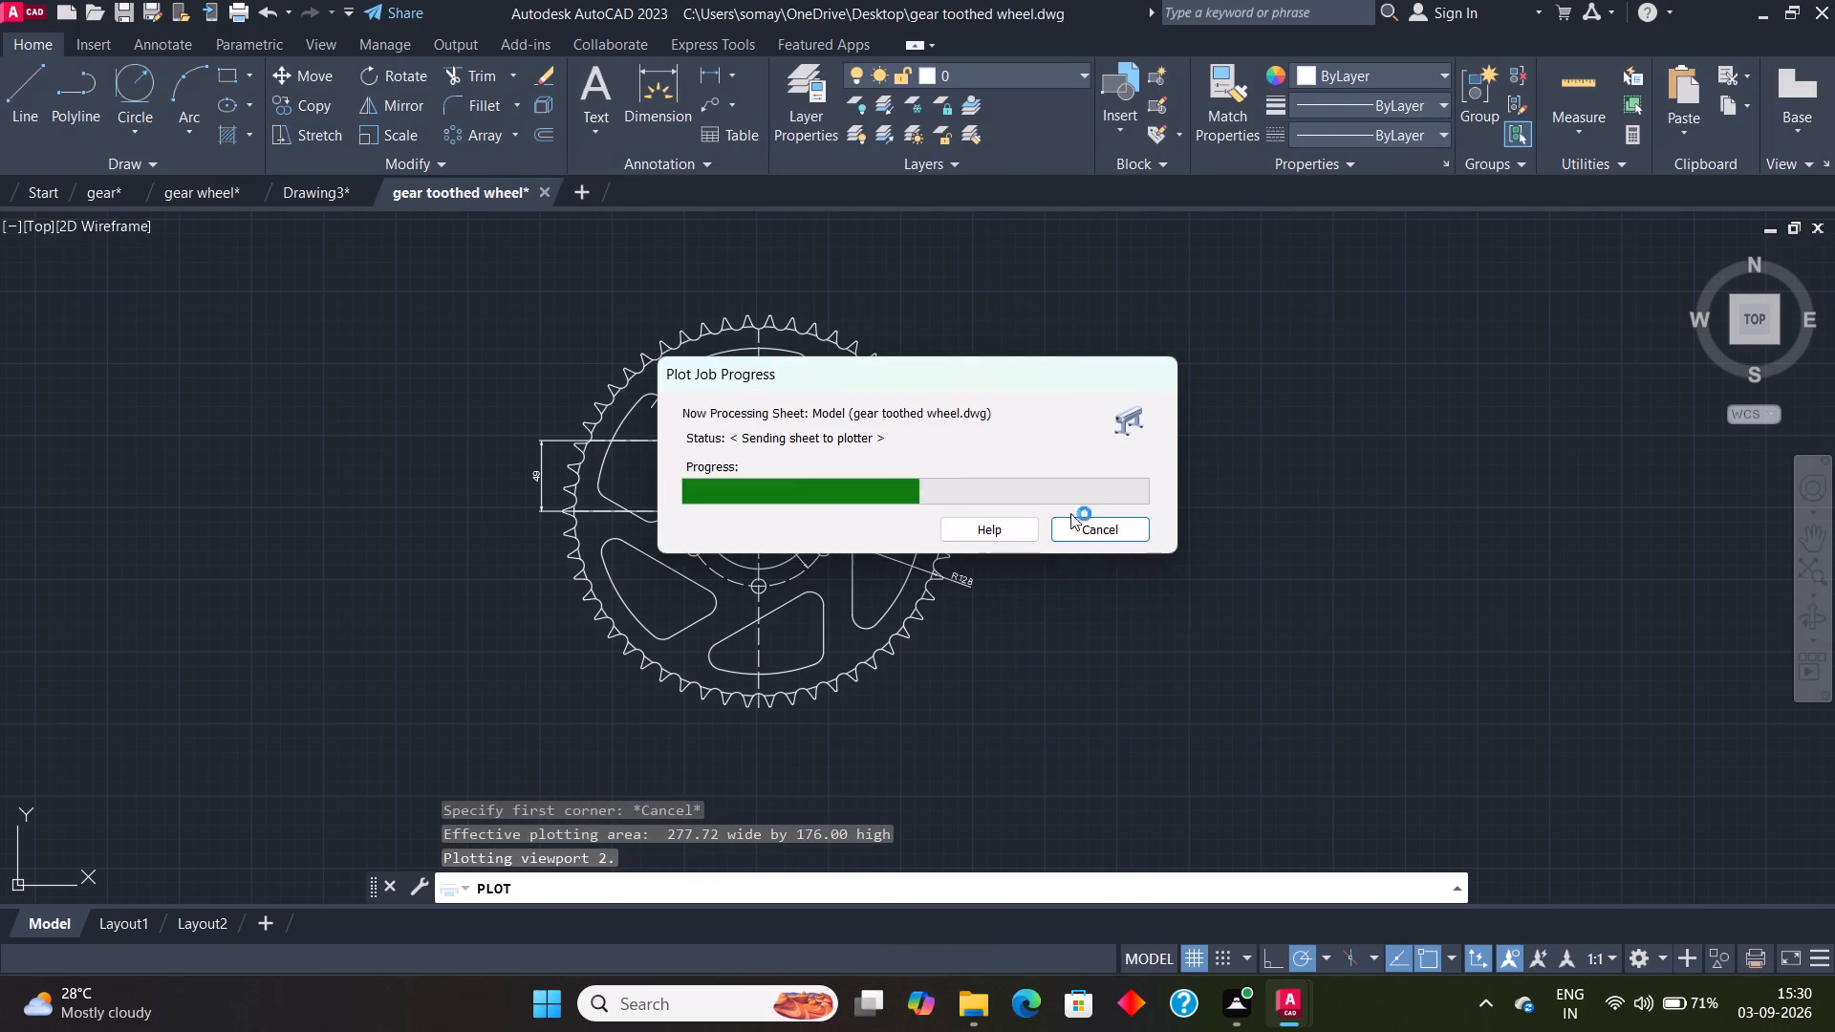